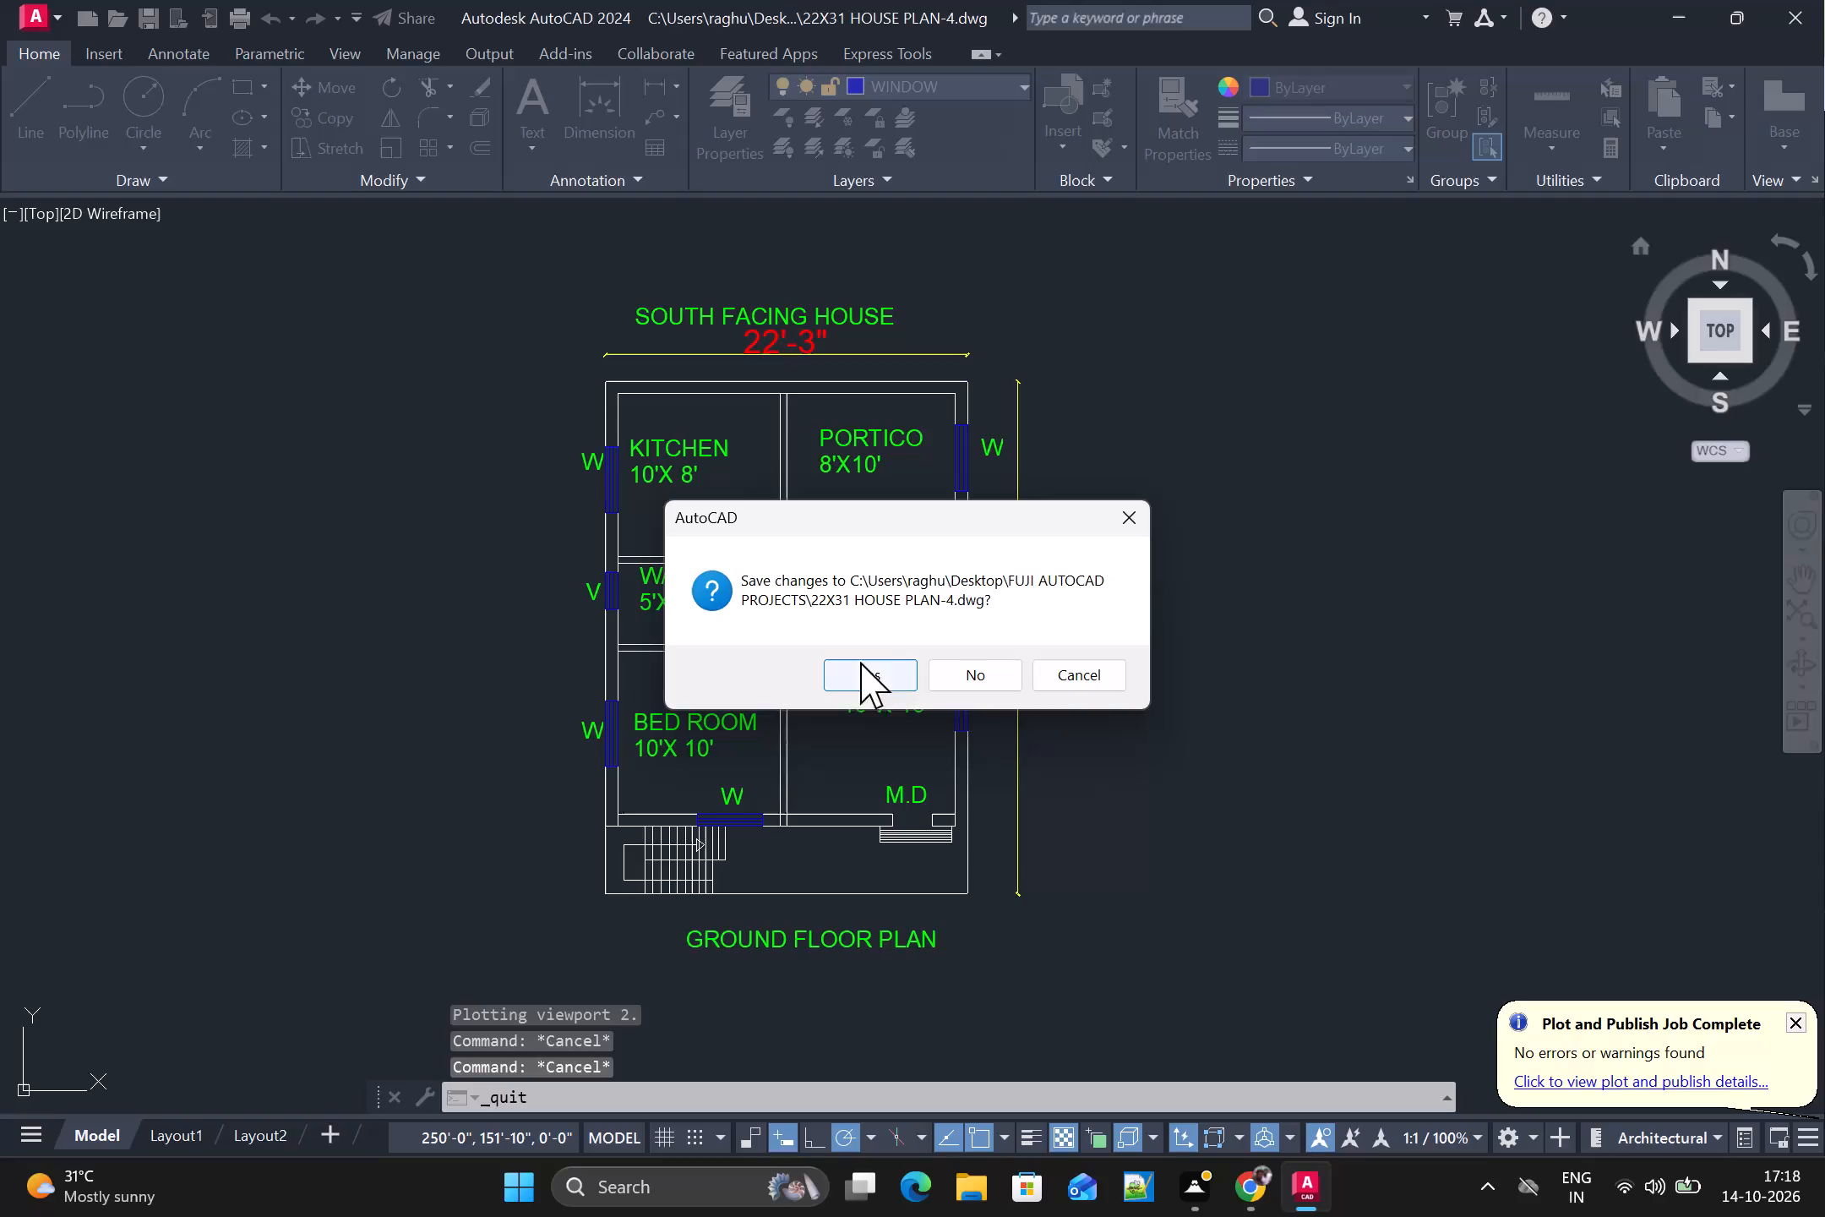
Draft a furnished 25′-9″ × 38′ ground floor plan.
Save the changes to the 22X31 HOUSE PLAN-4 drawing while quitting.
left_click(895, 663)
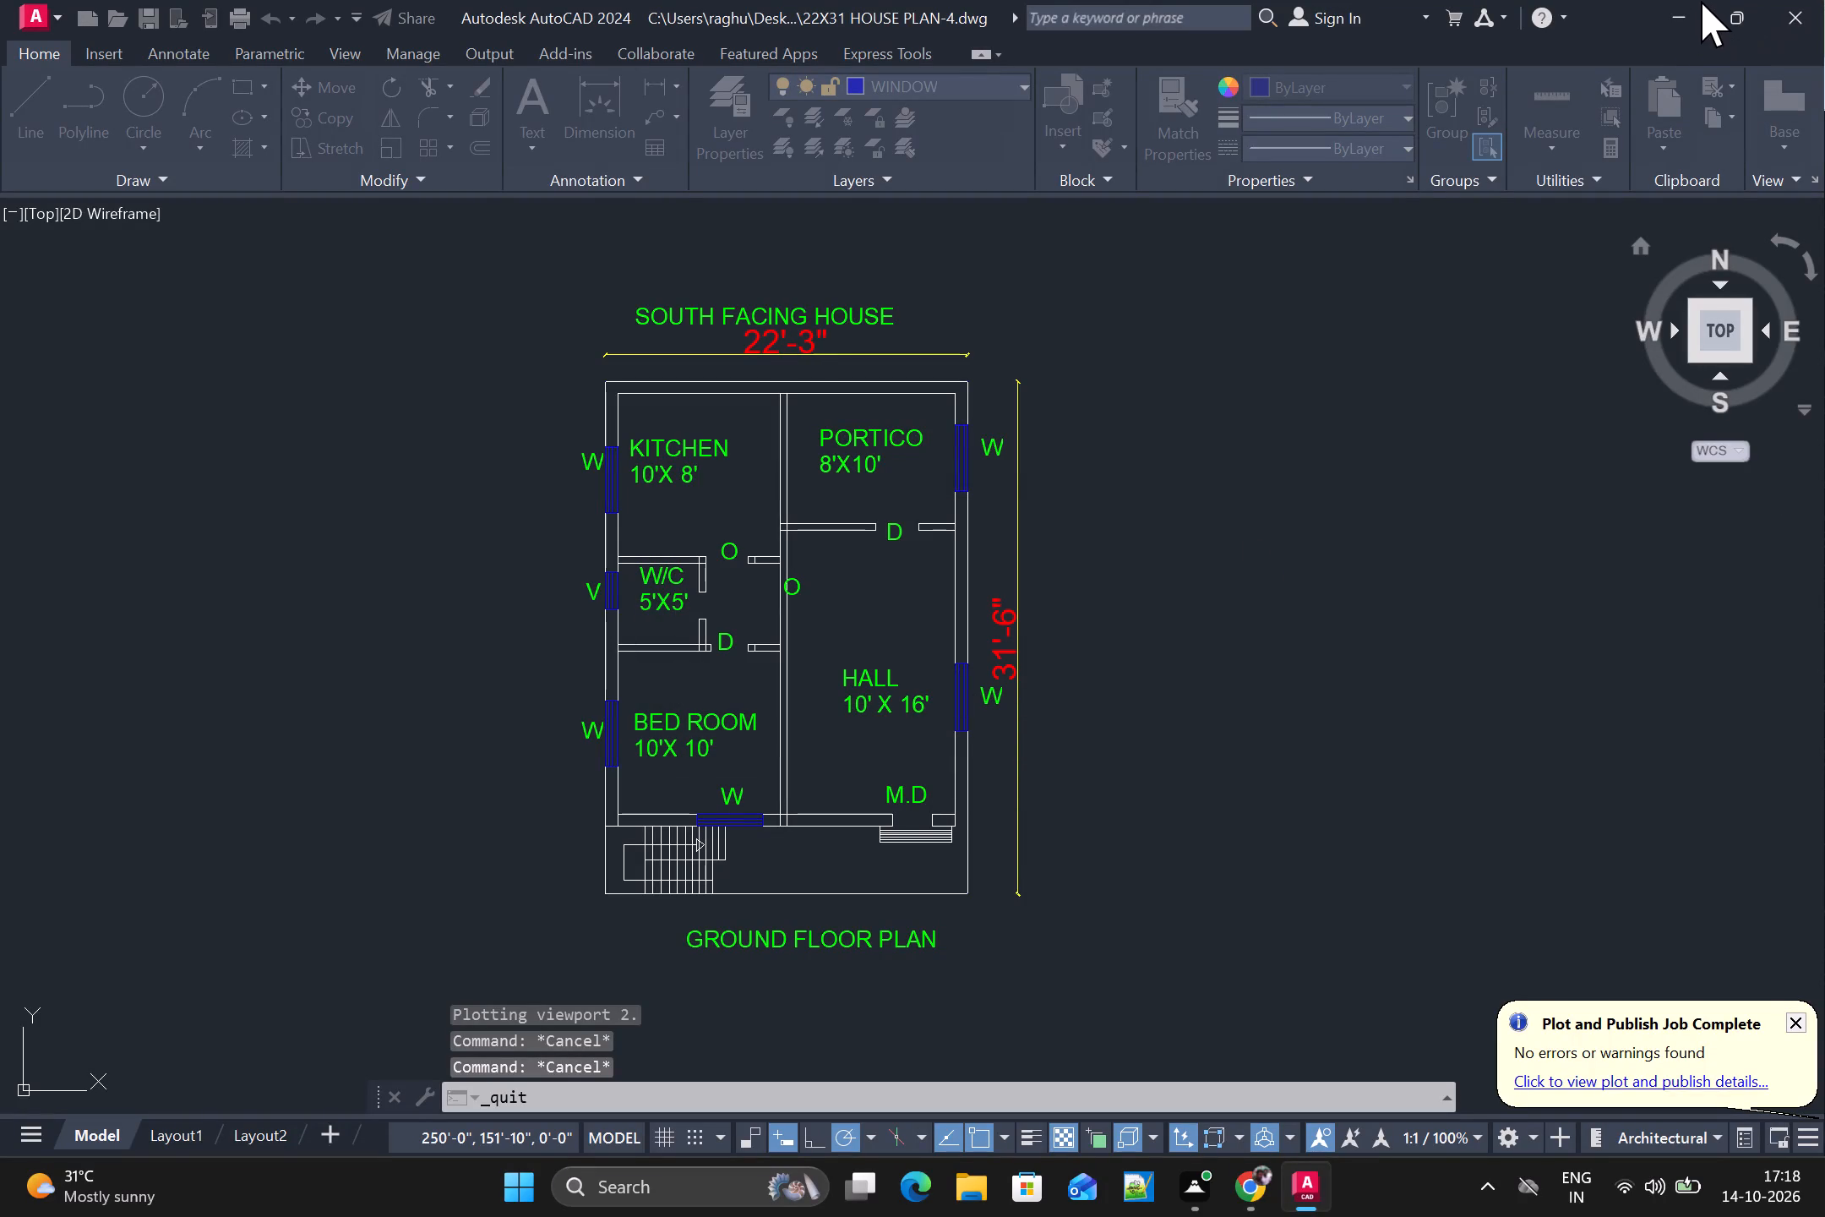
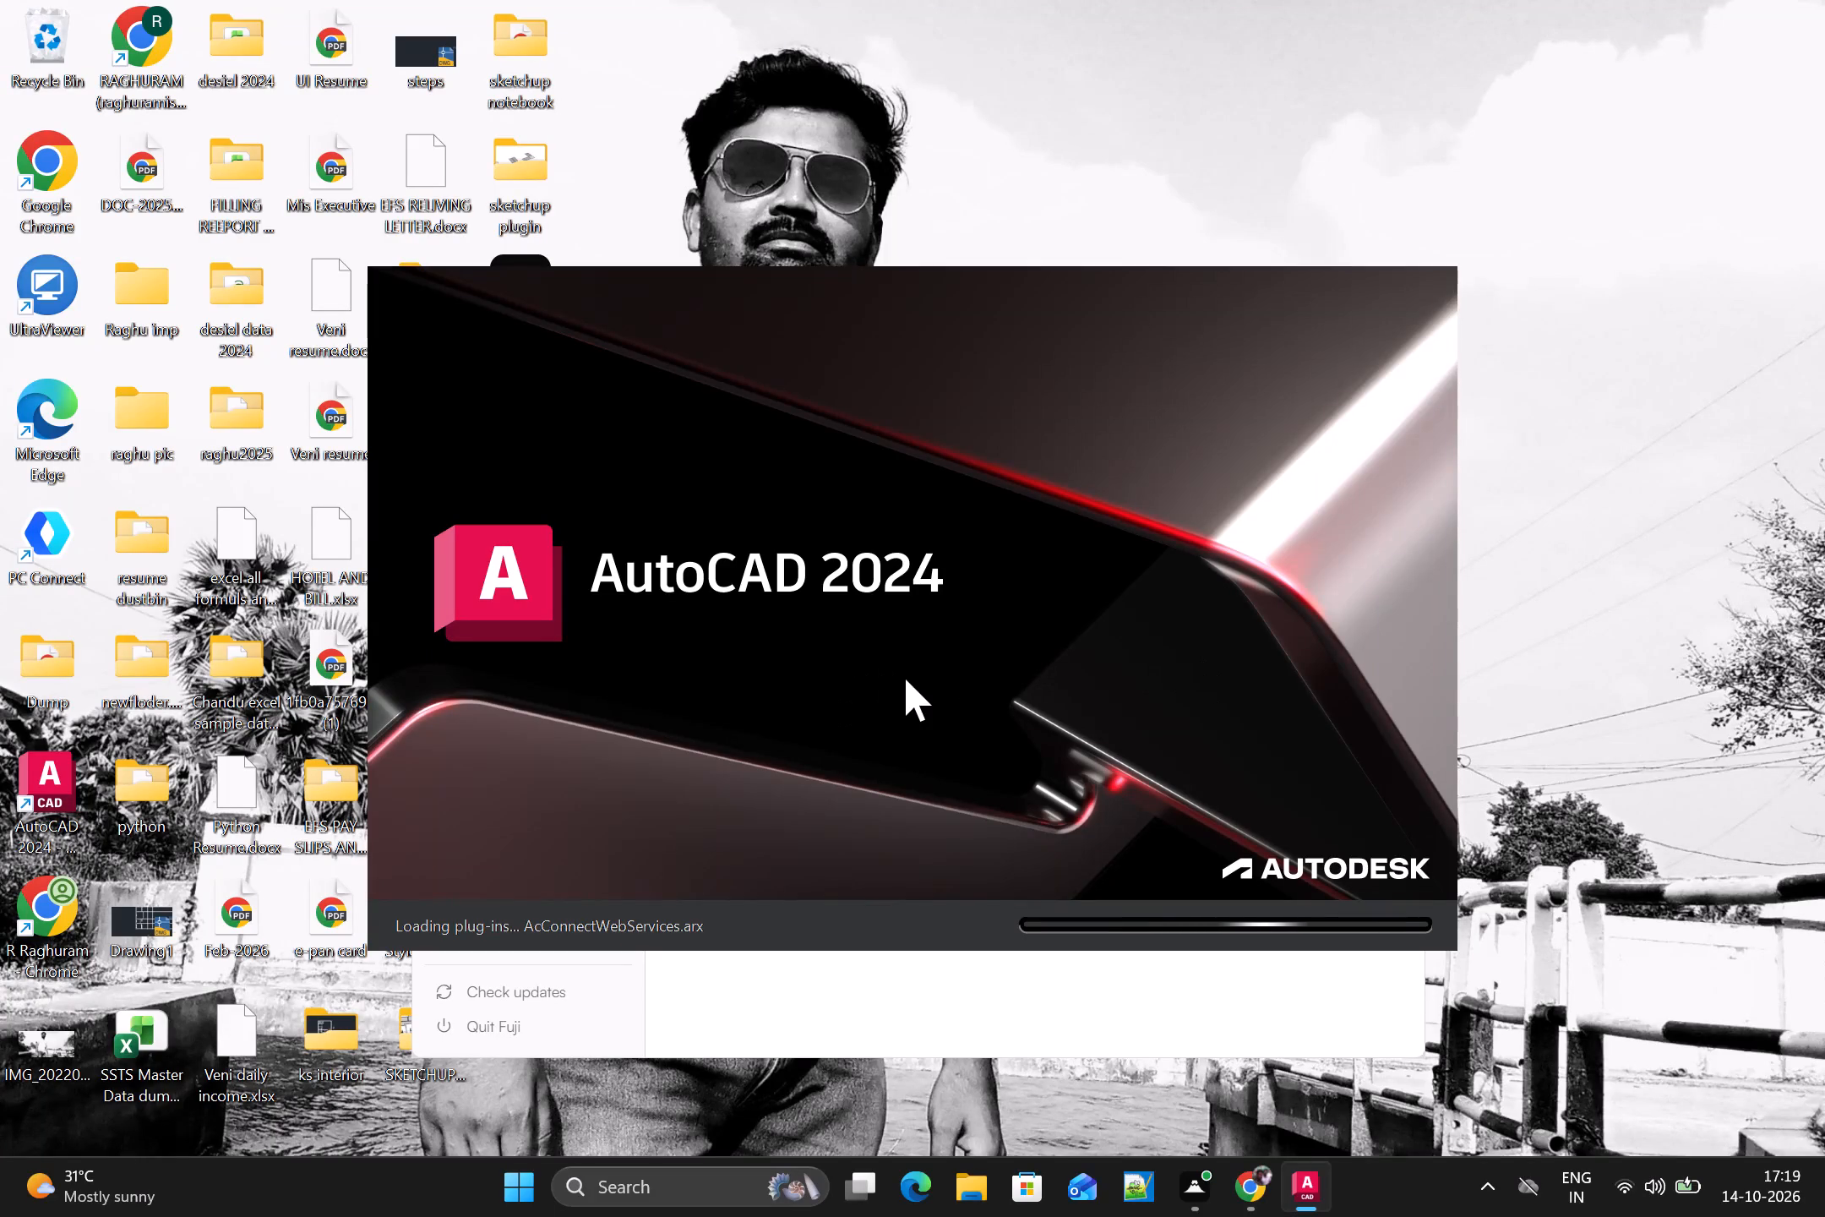
Start a new blank drawing.
left_click(907, 677)
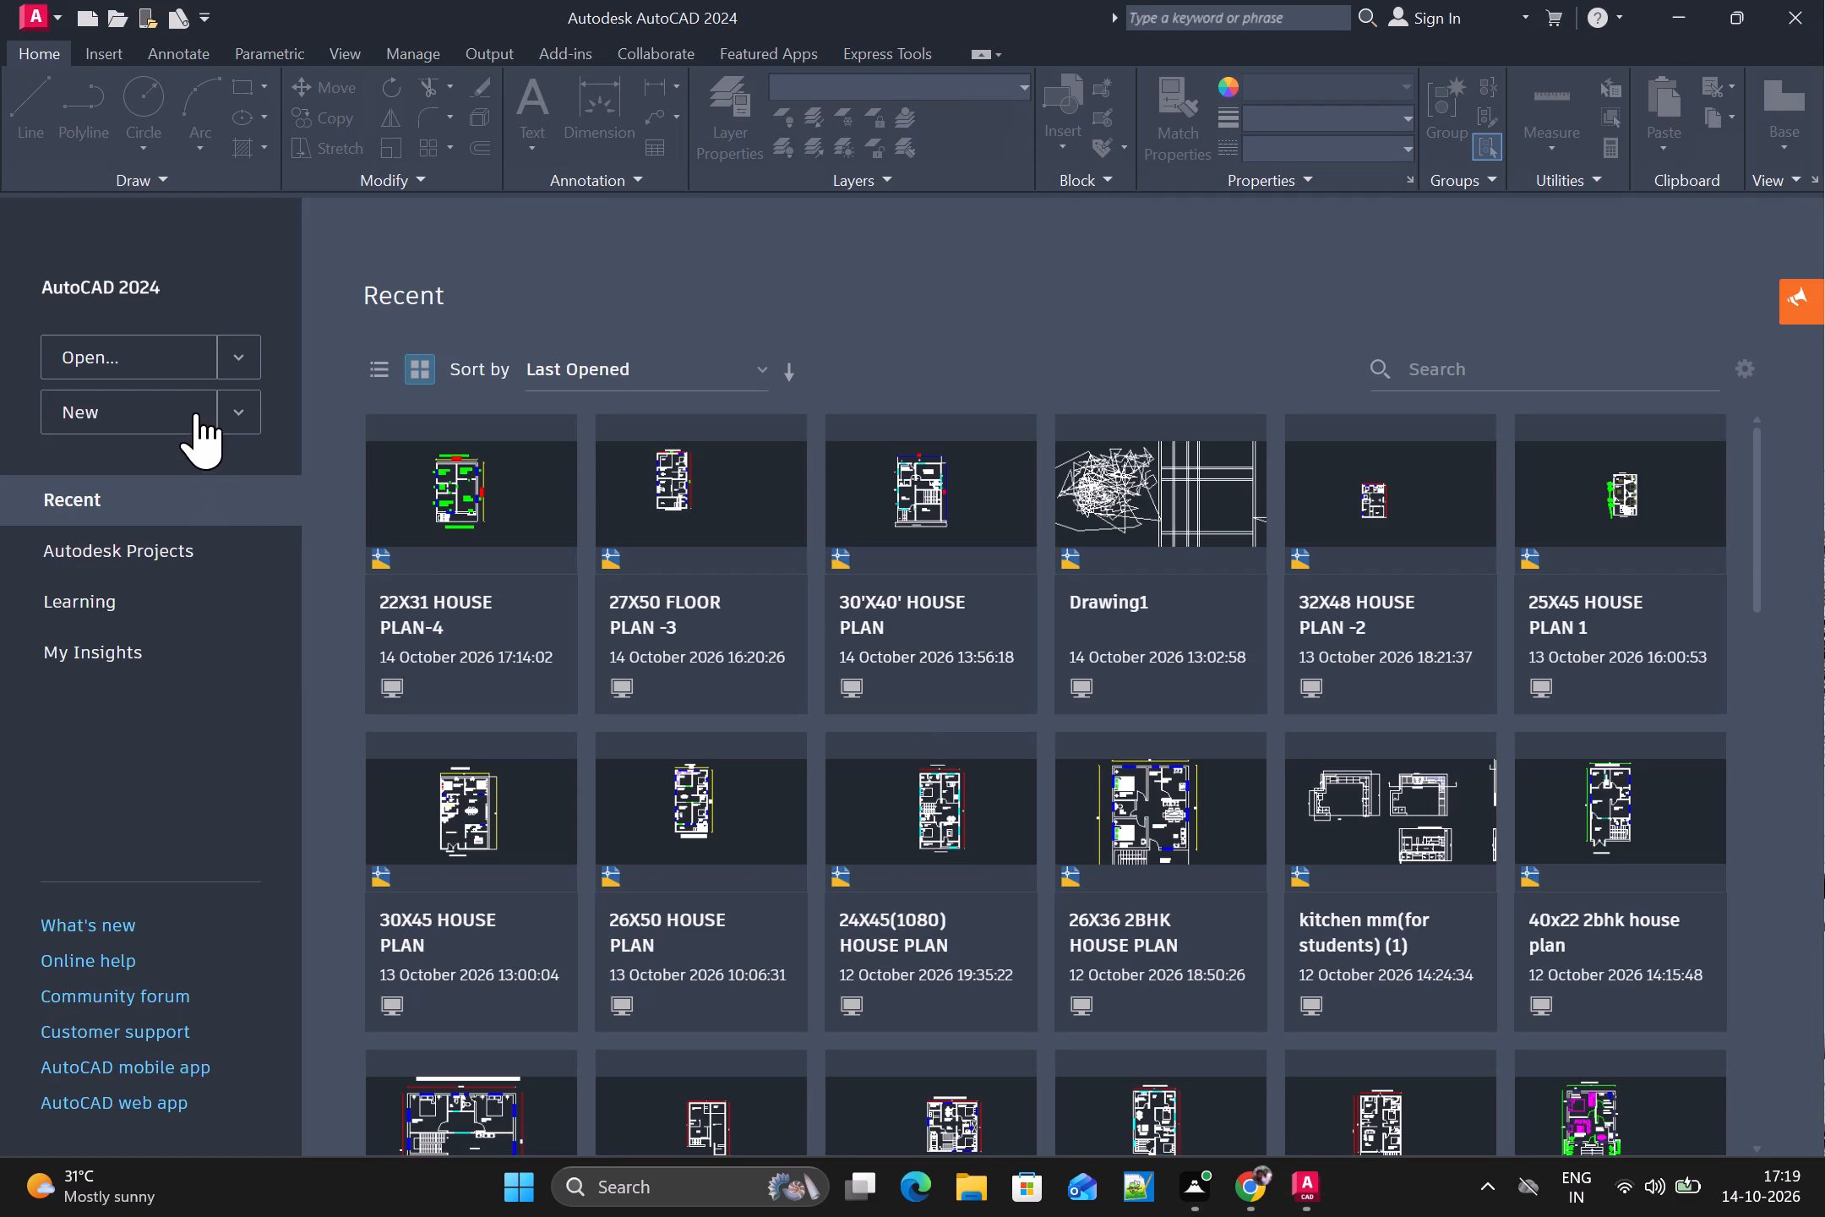
left_click(176, 409)
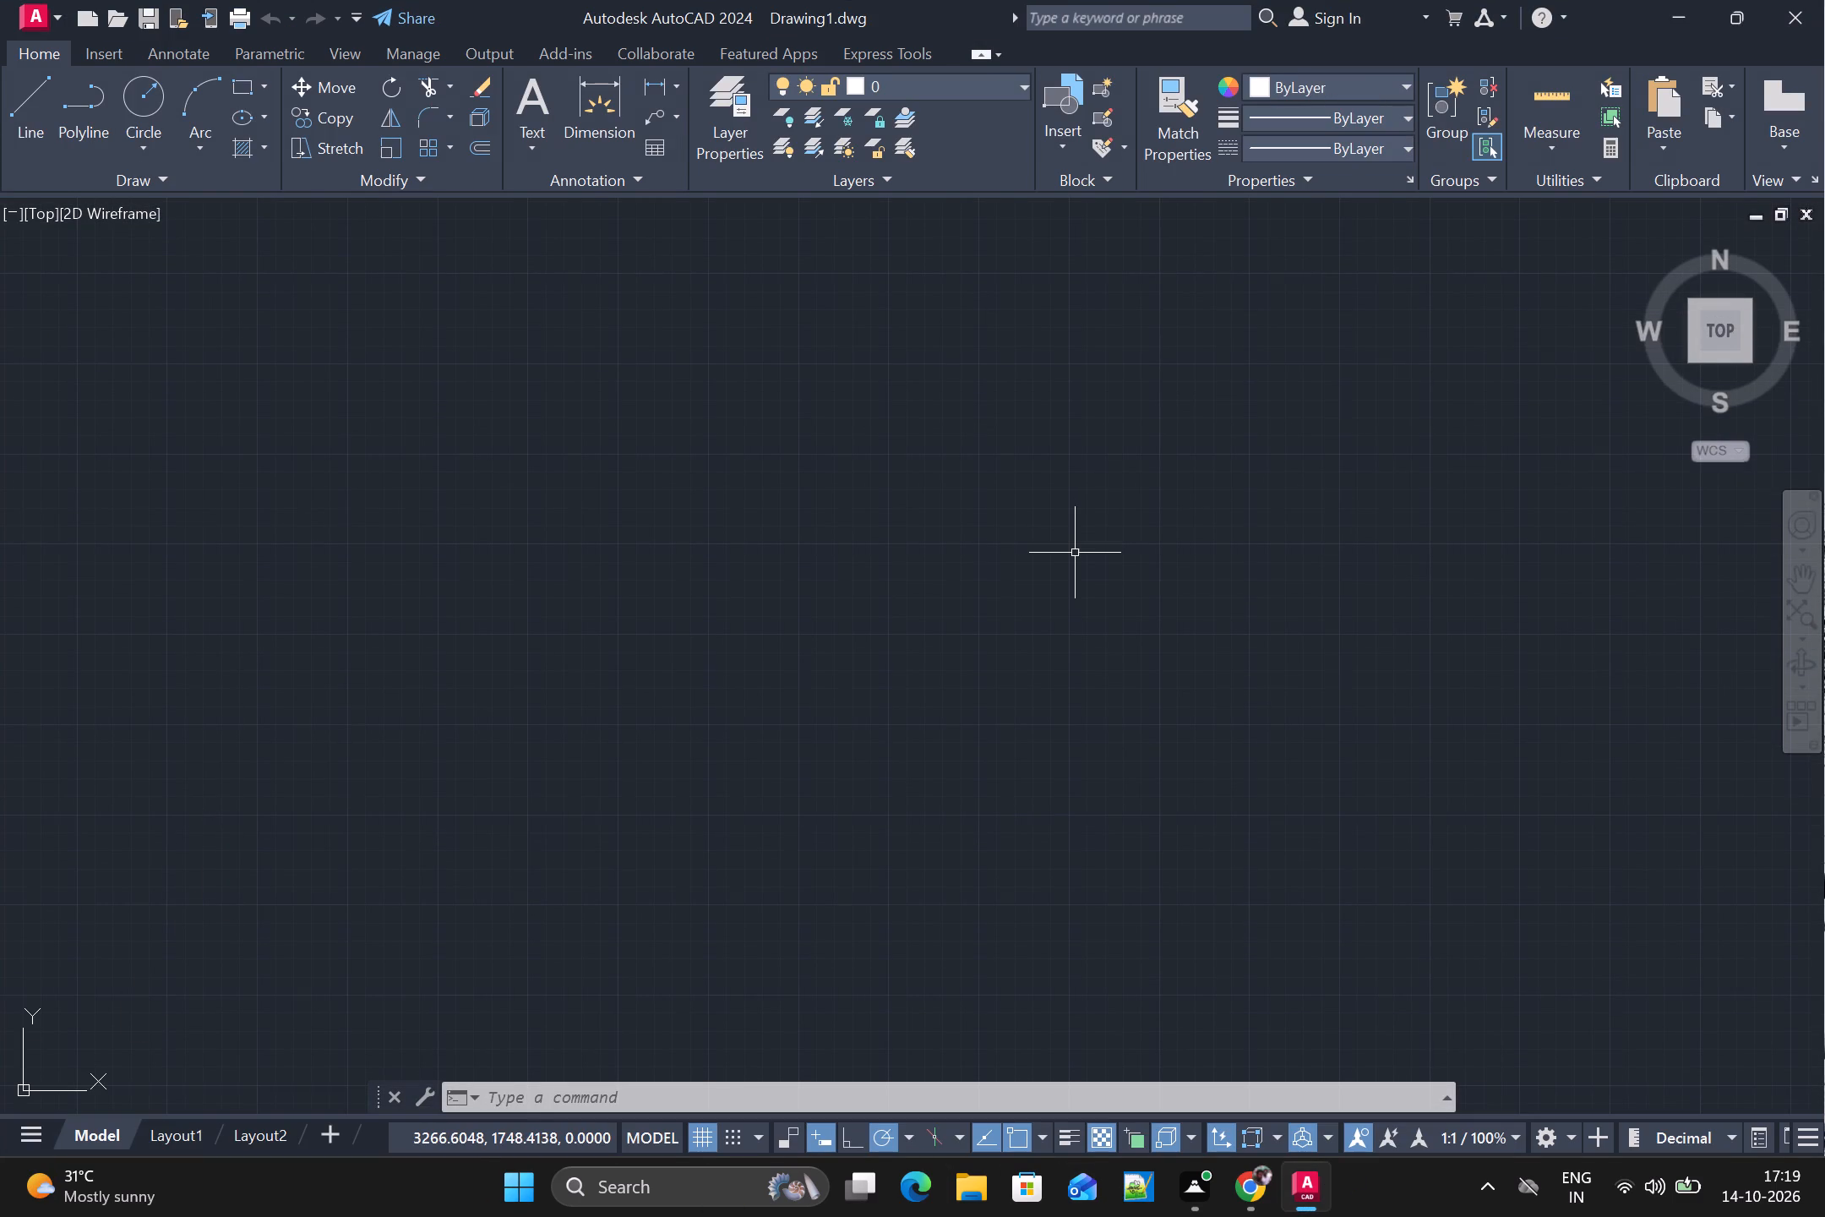
In the ISO-25 dimension style, set the dimension line colour to Cyan and suppress both extension lines.
key("d")
key("Return")
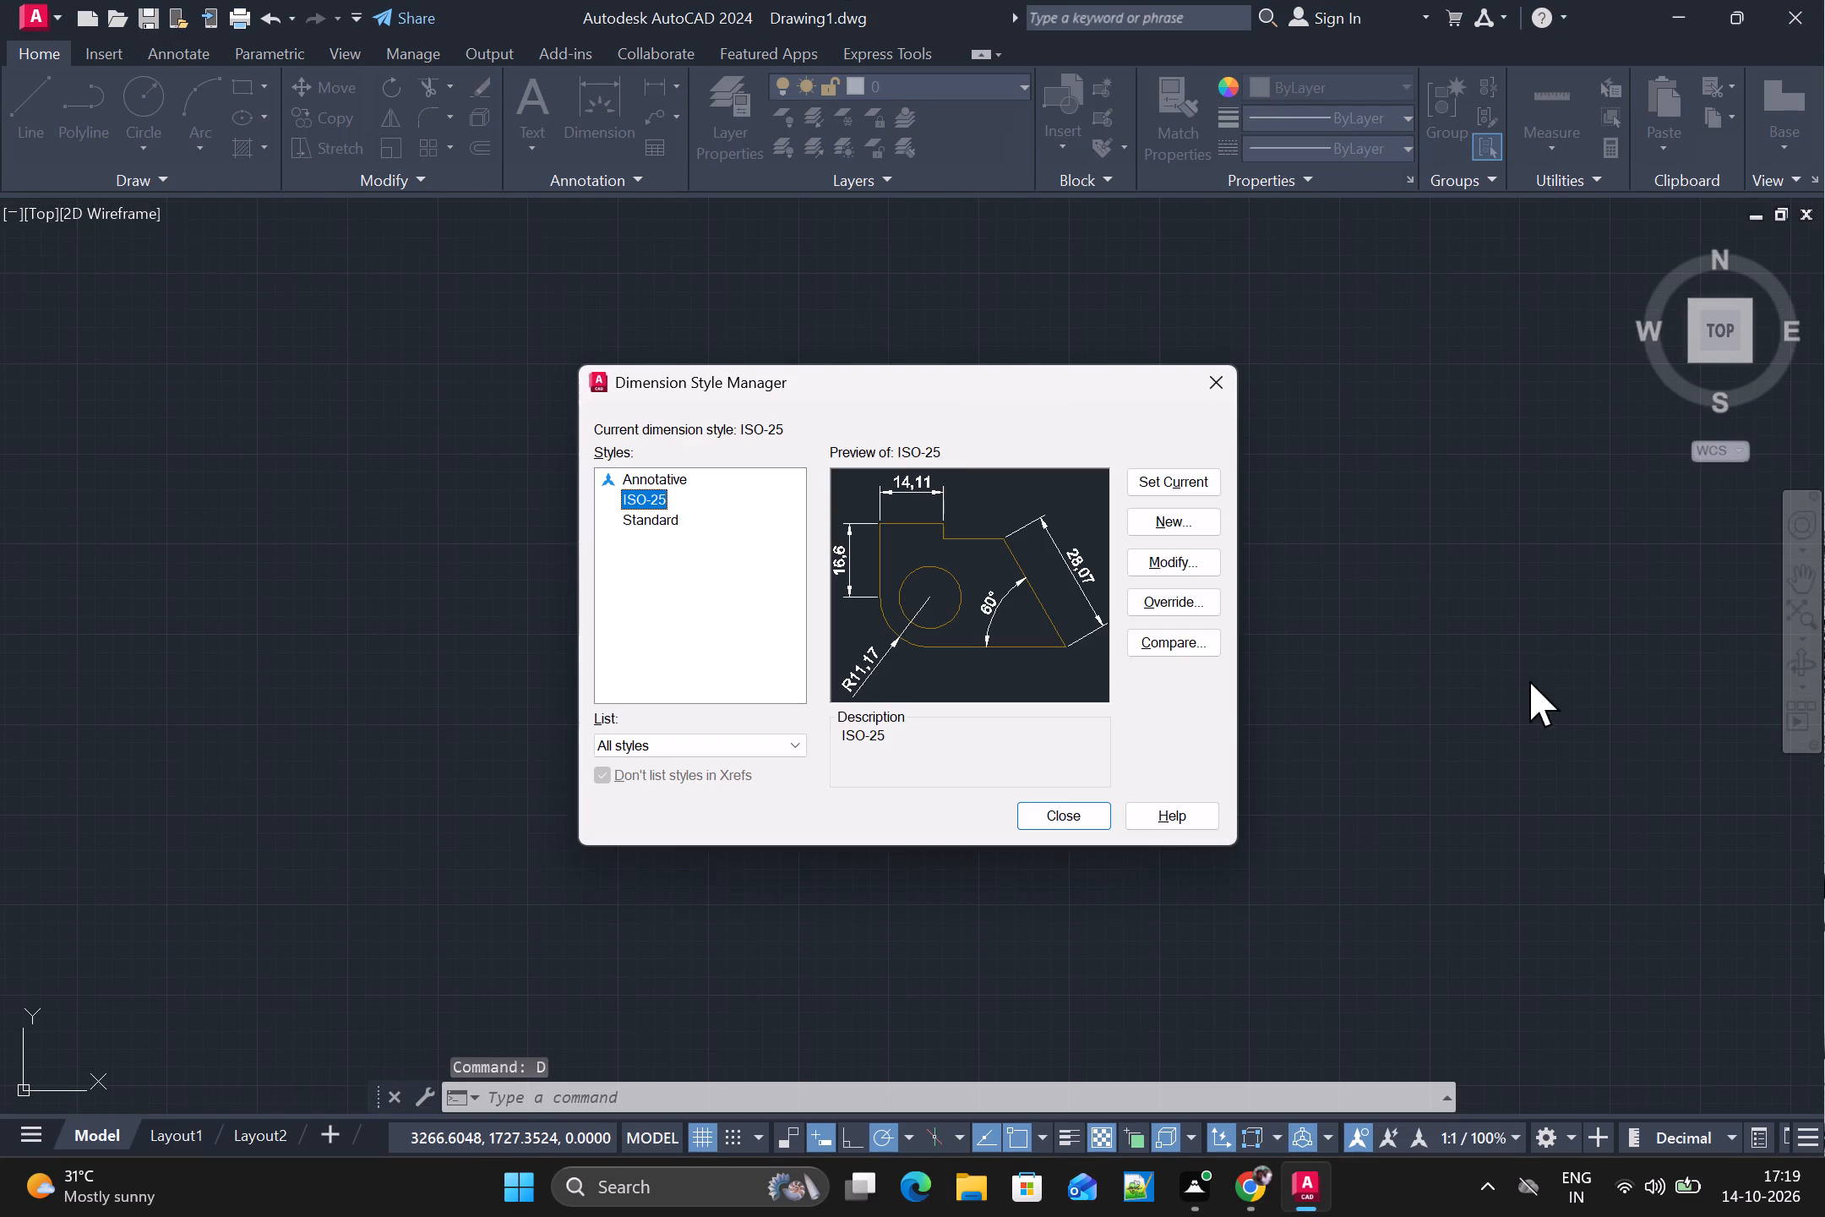
left_click(1207, 558)
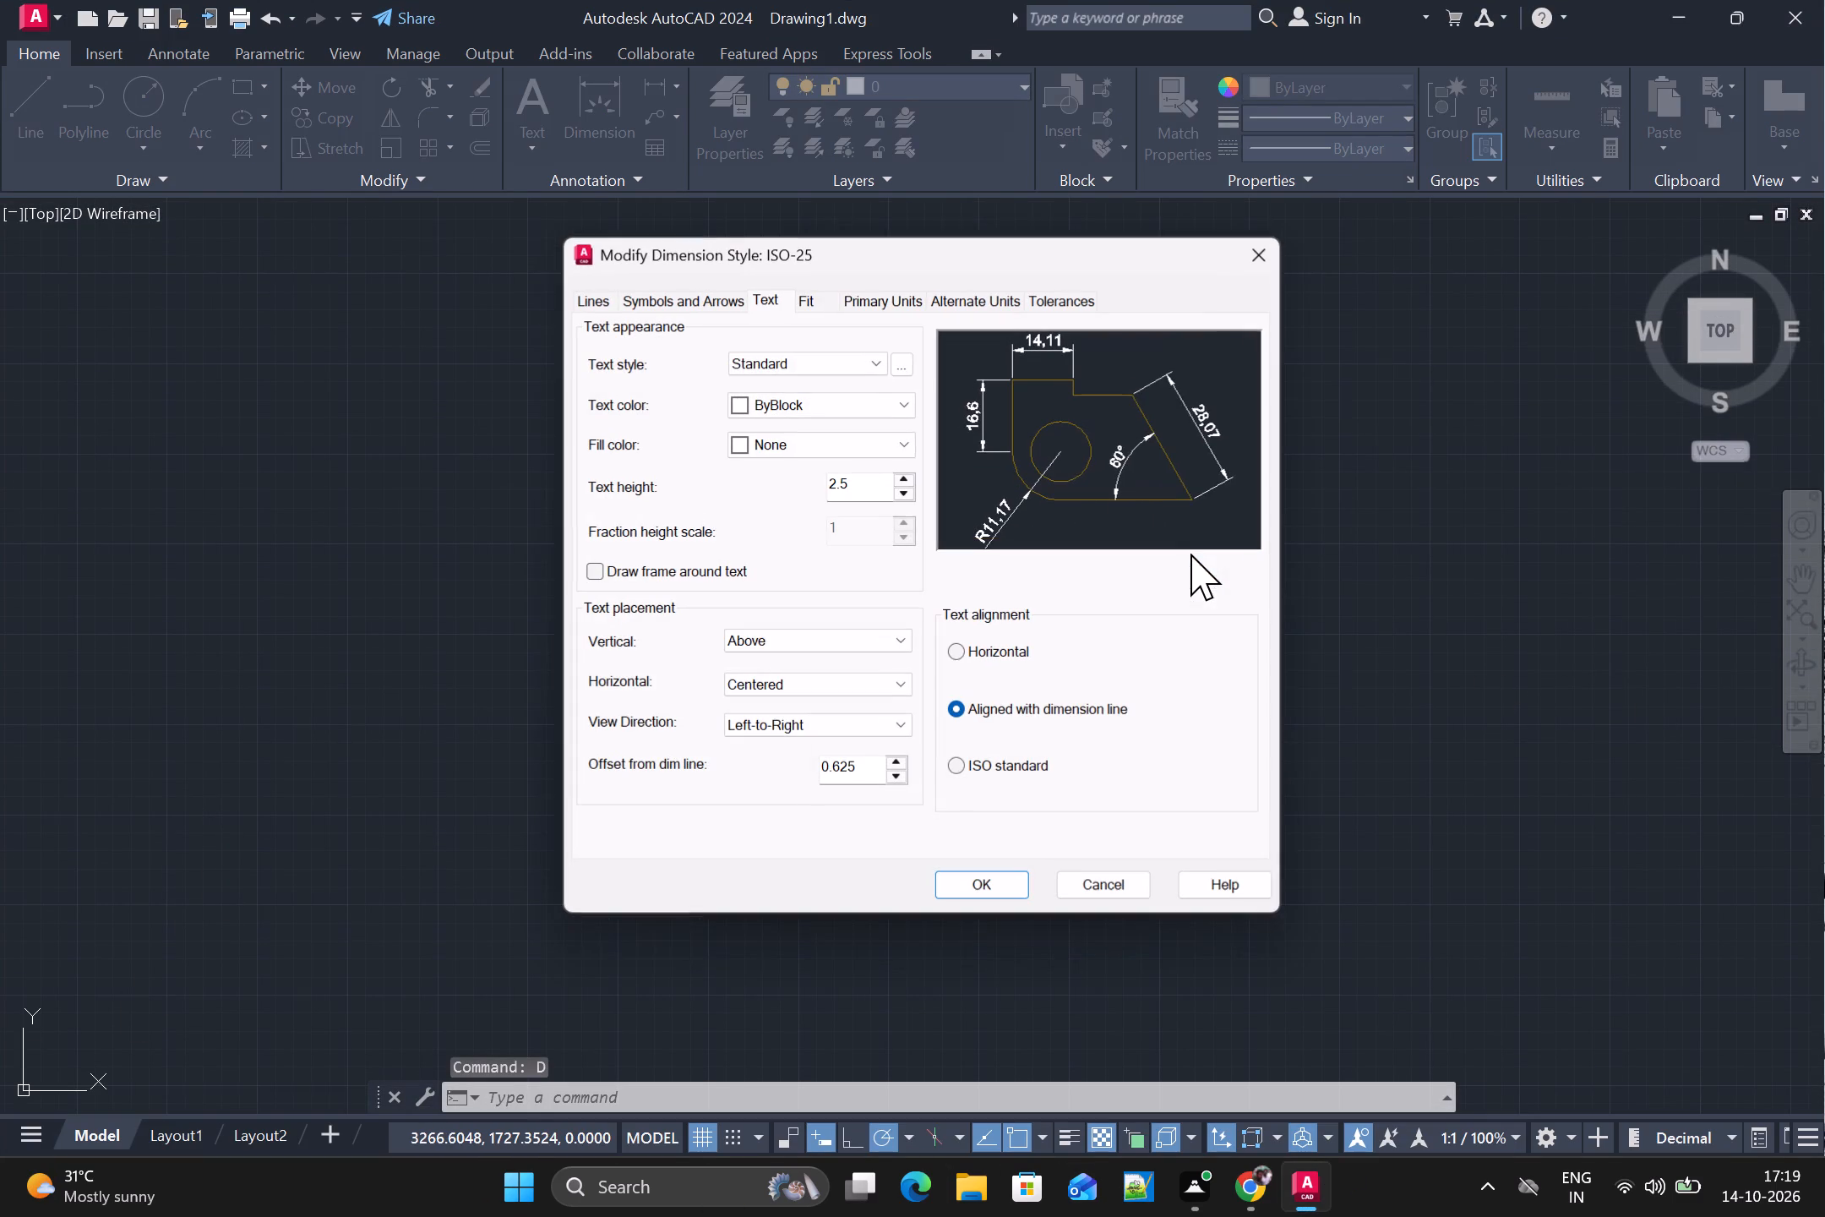
left_click(607, 303)
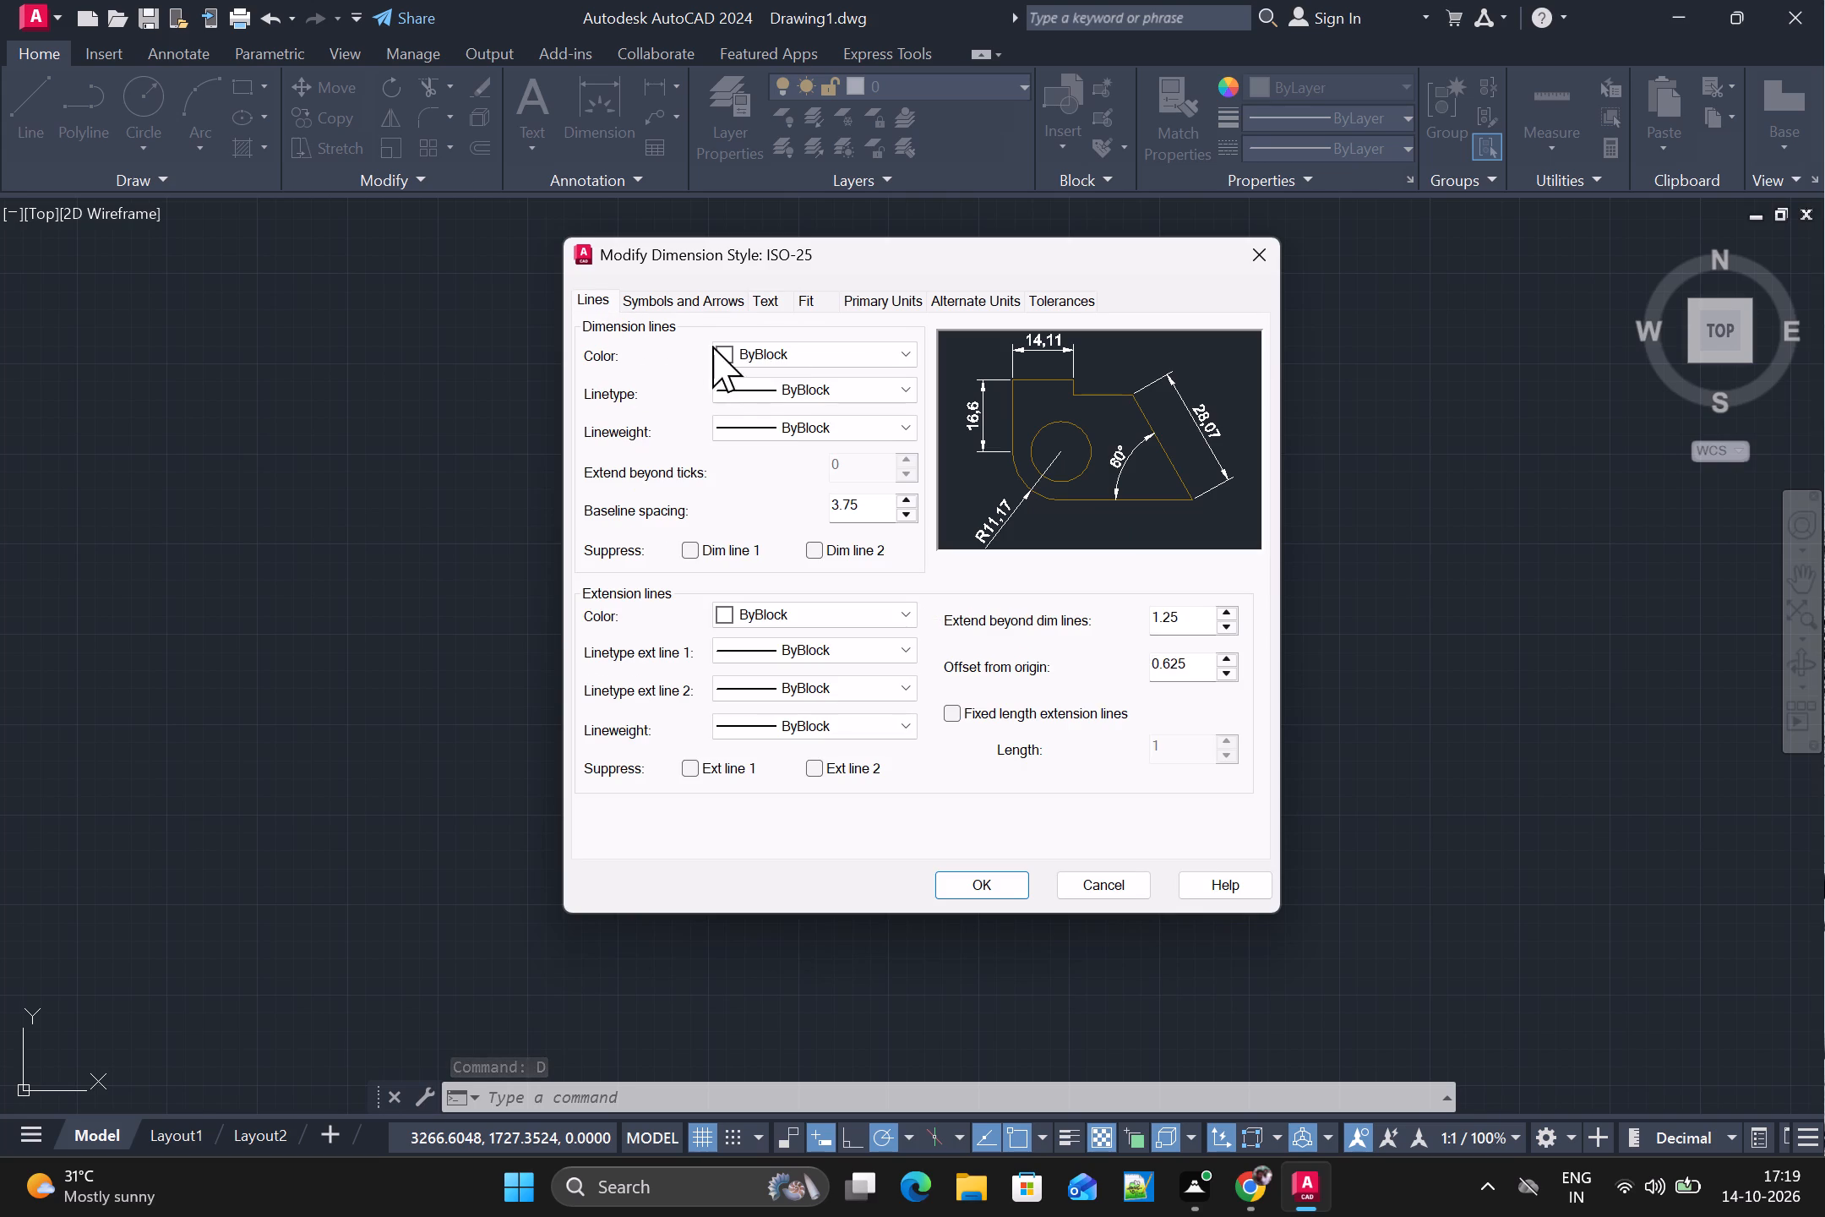
left_click(790, 343)
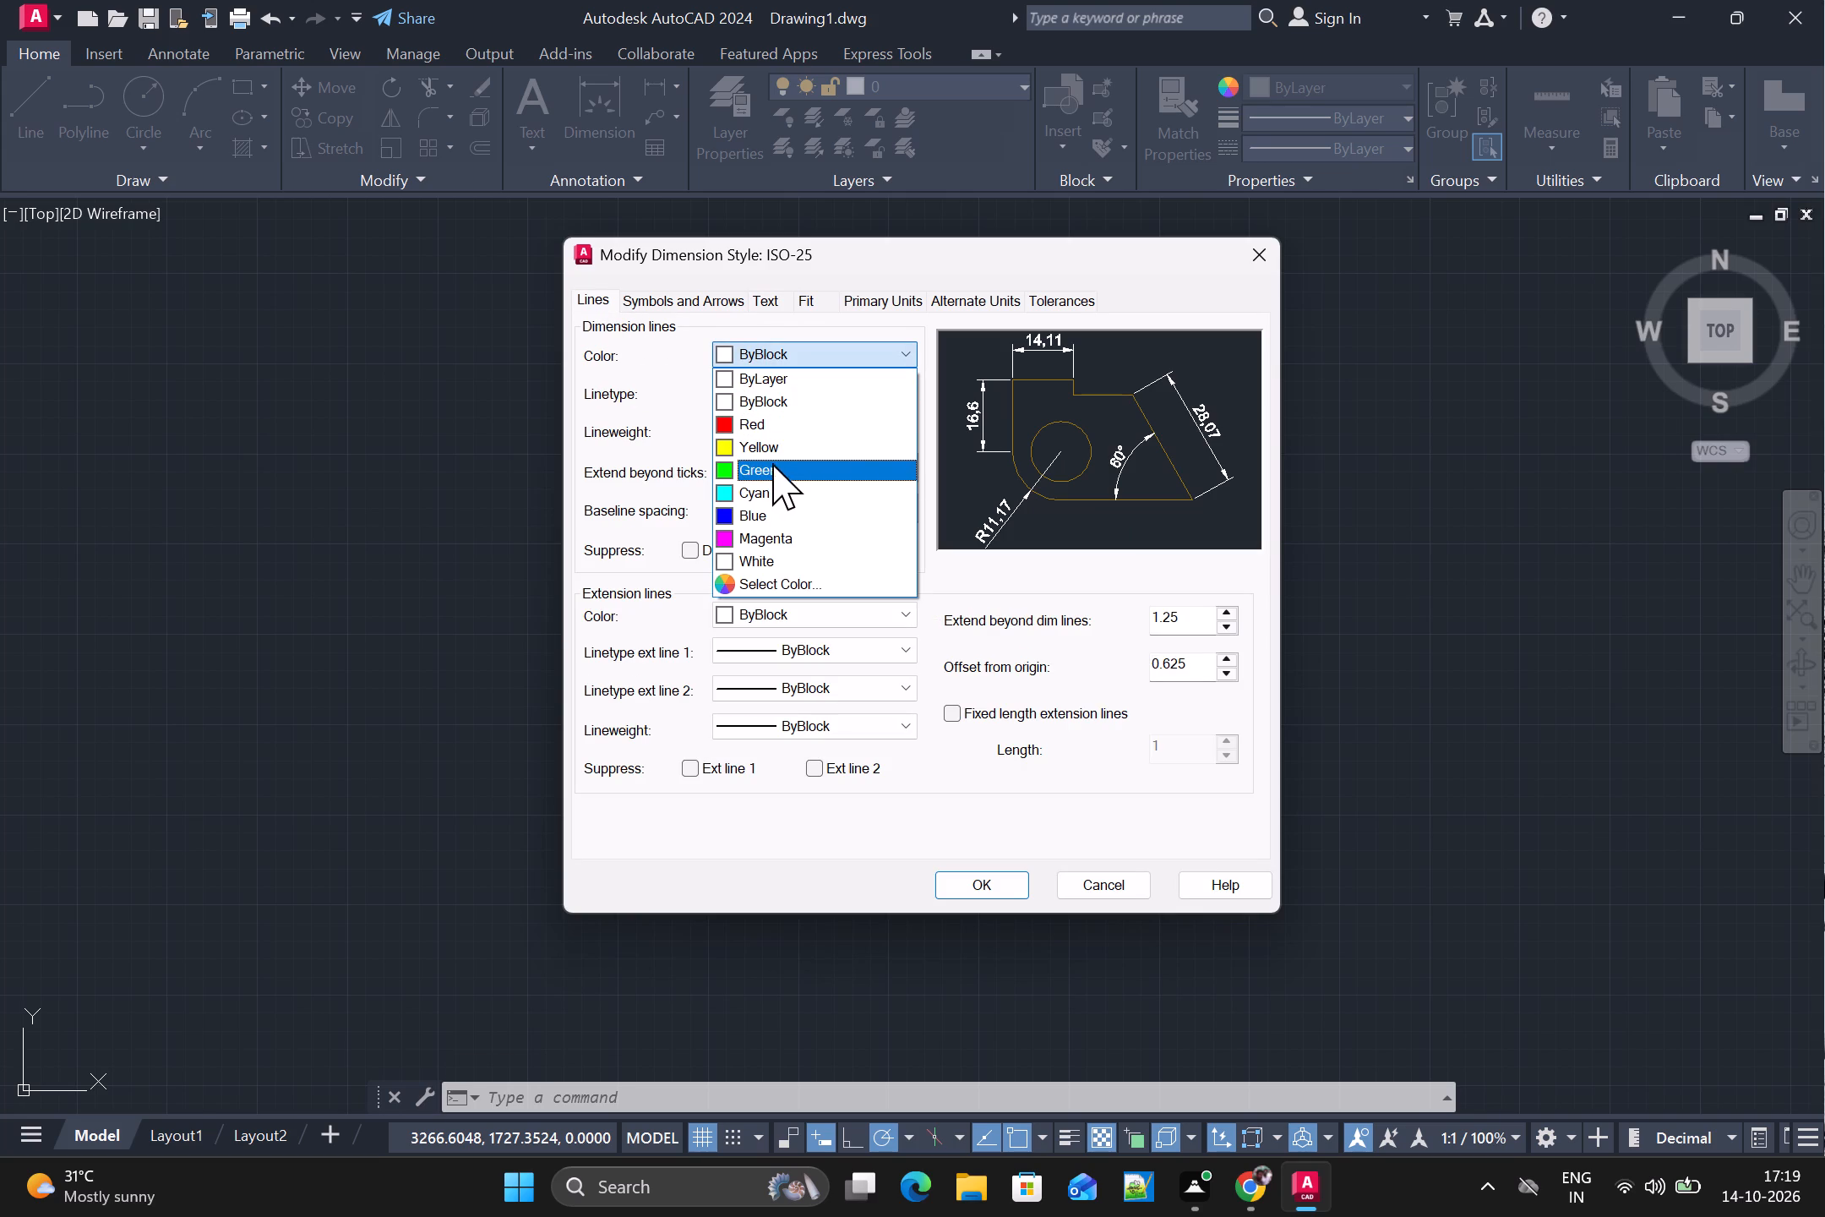
left_click(765, 512)
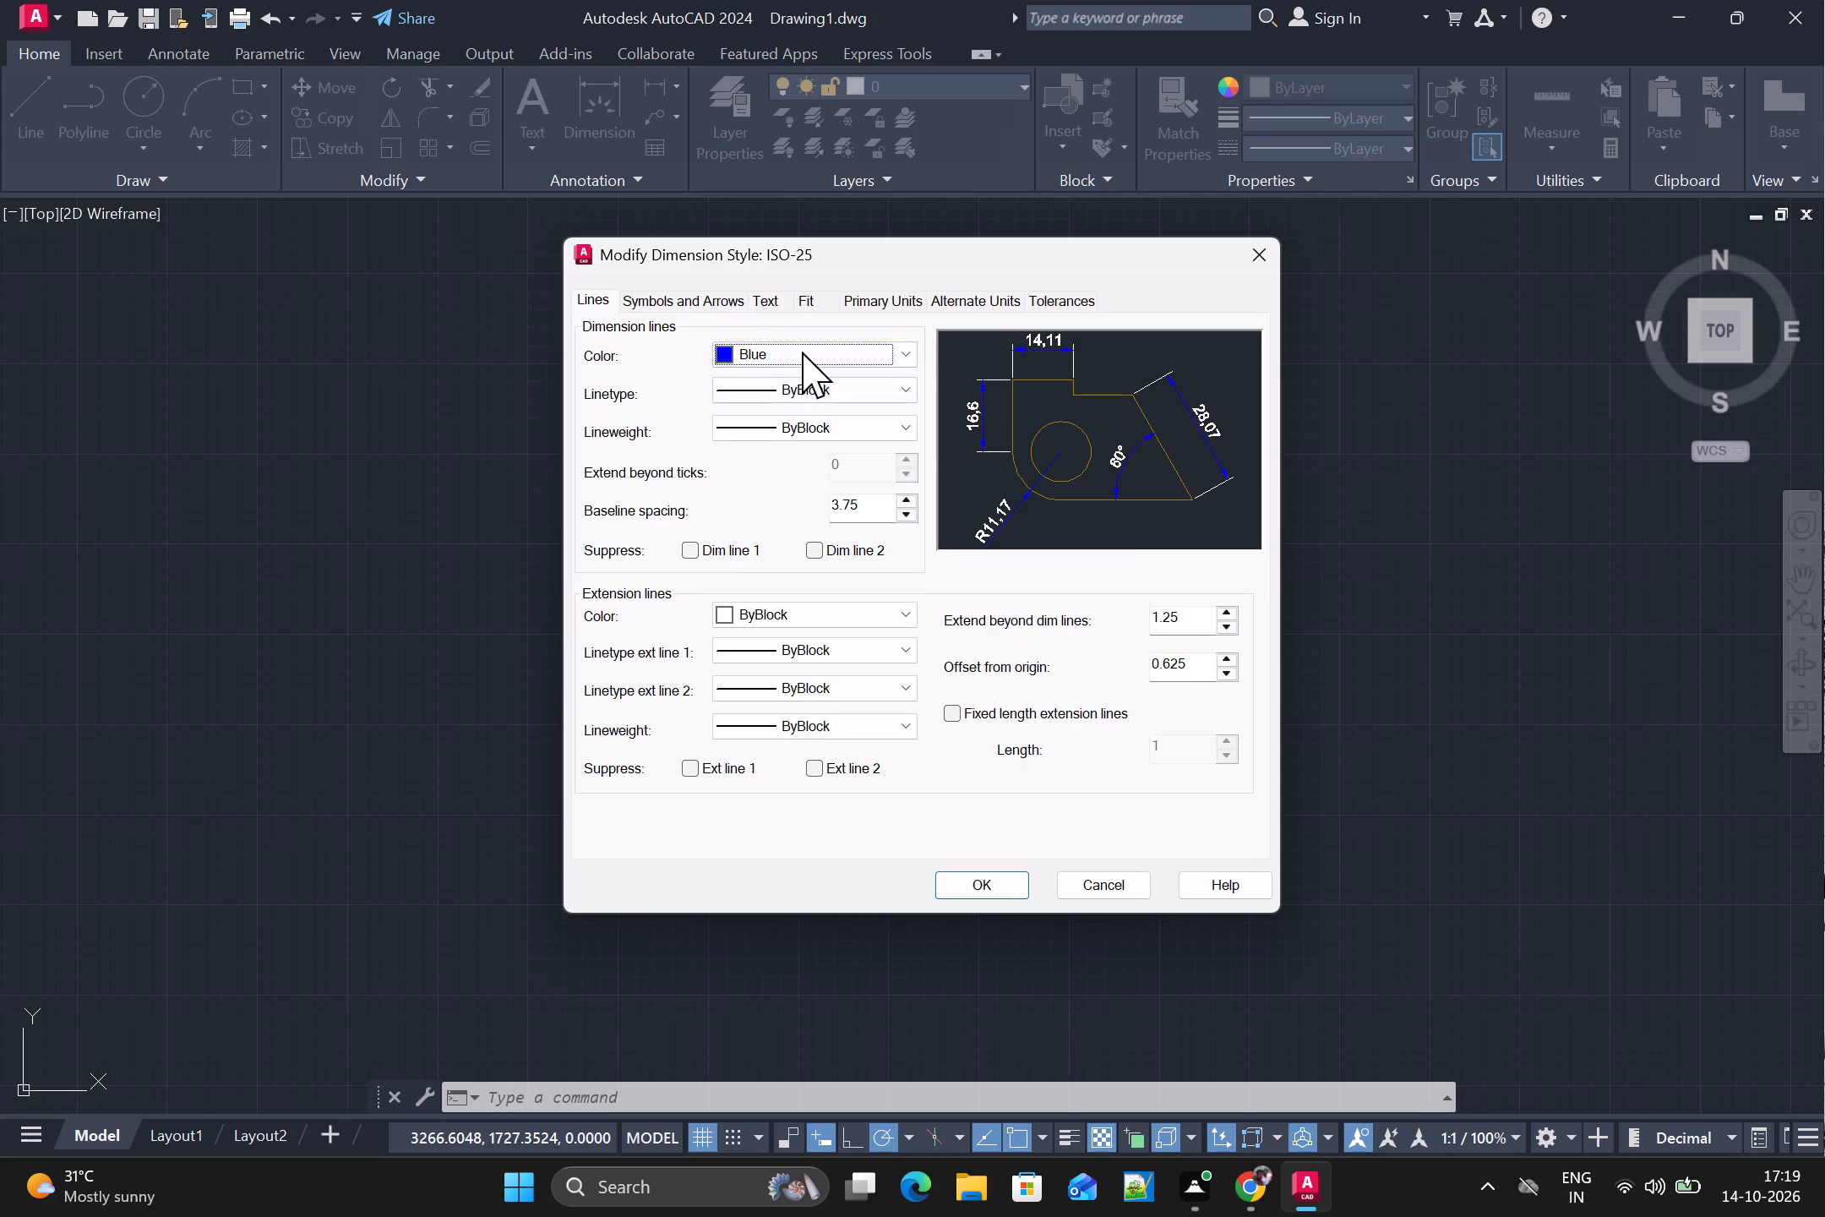
left_click(803, 357)
left_click(762, 500)
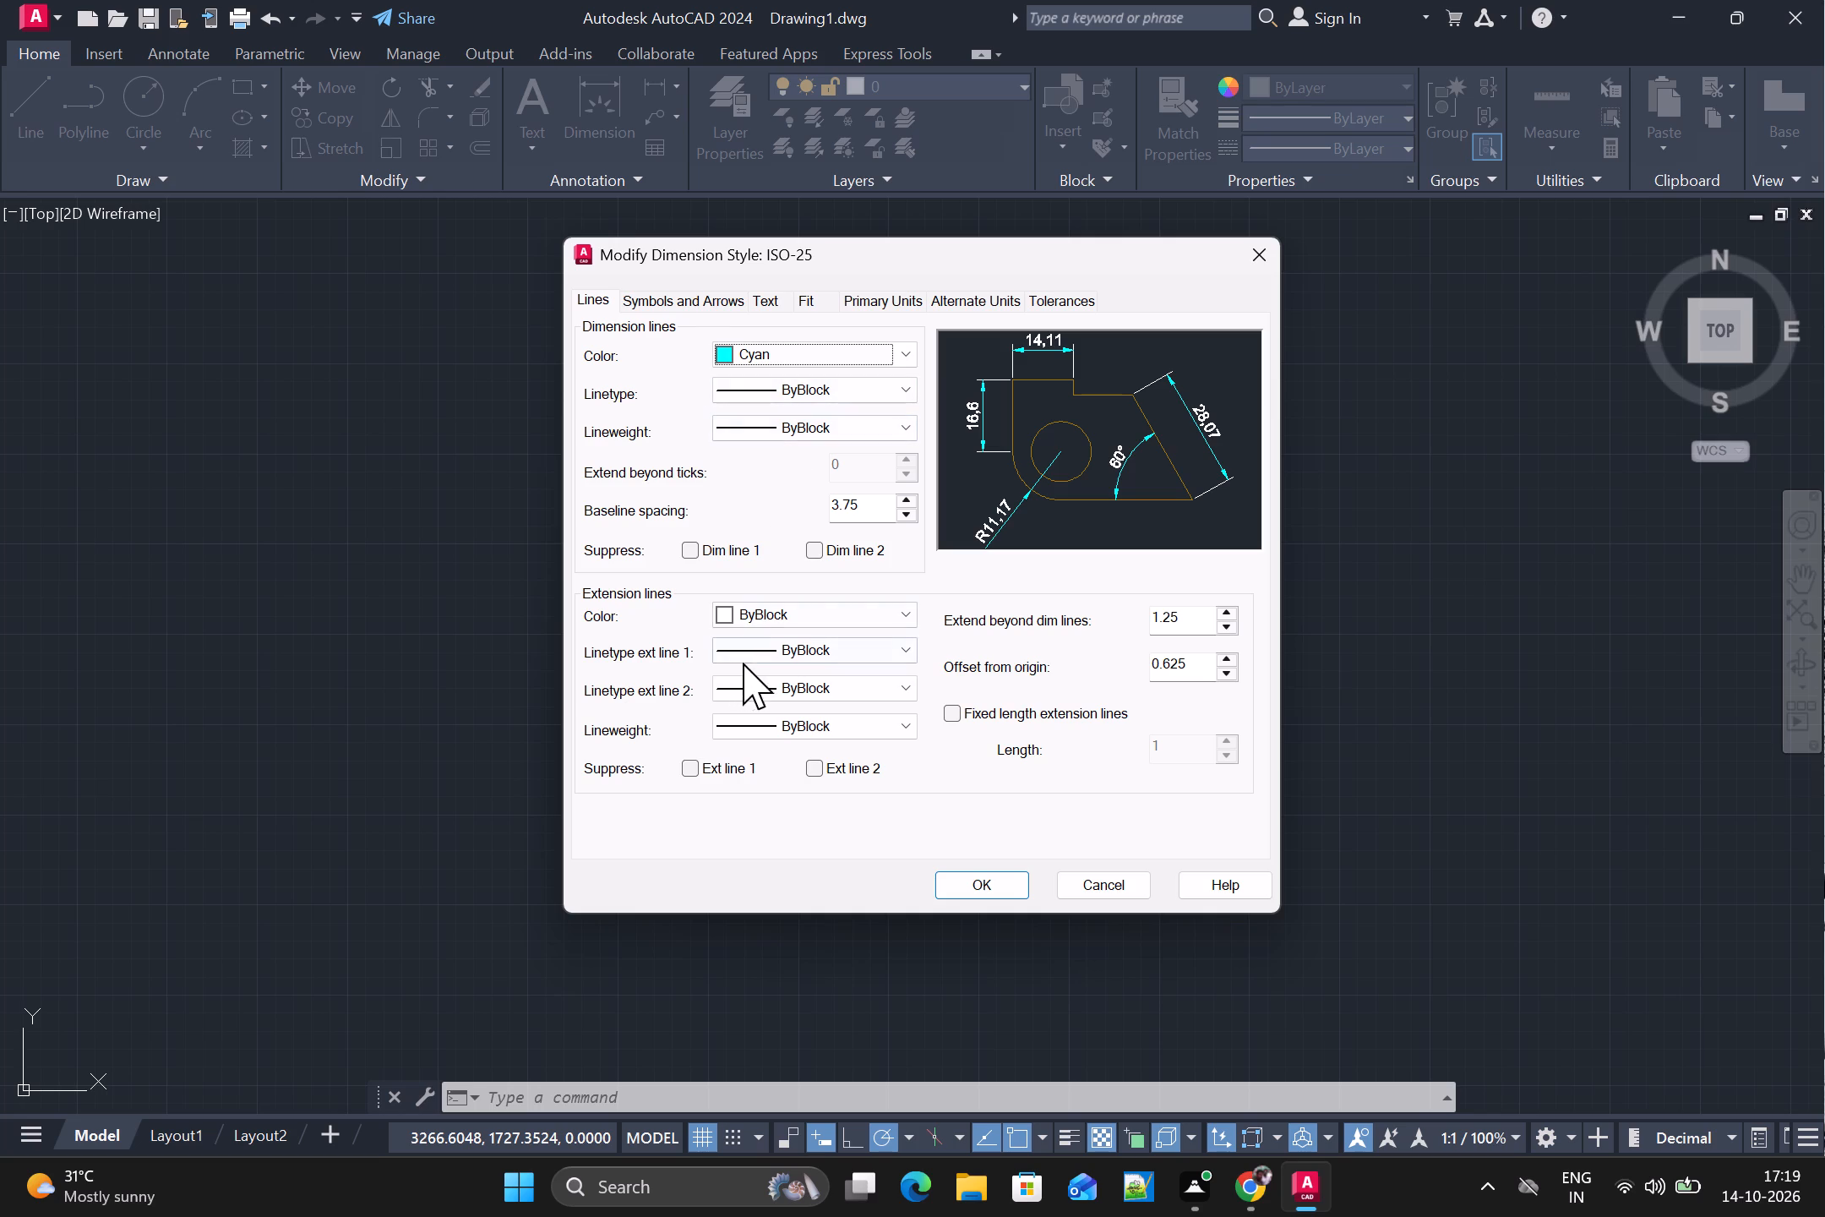
left_click(697, 772)
left_click(828, 771)
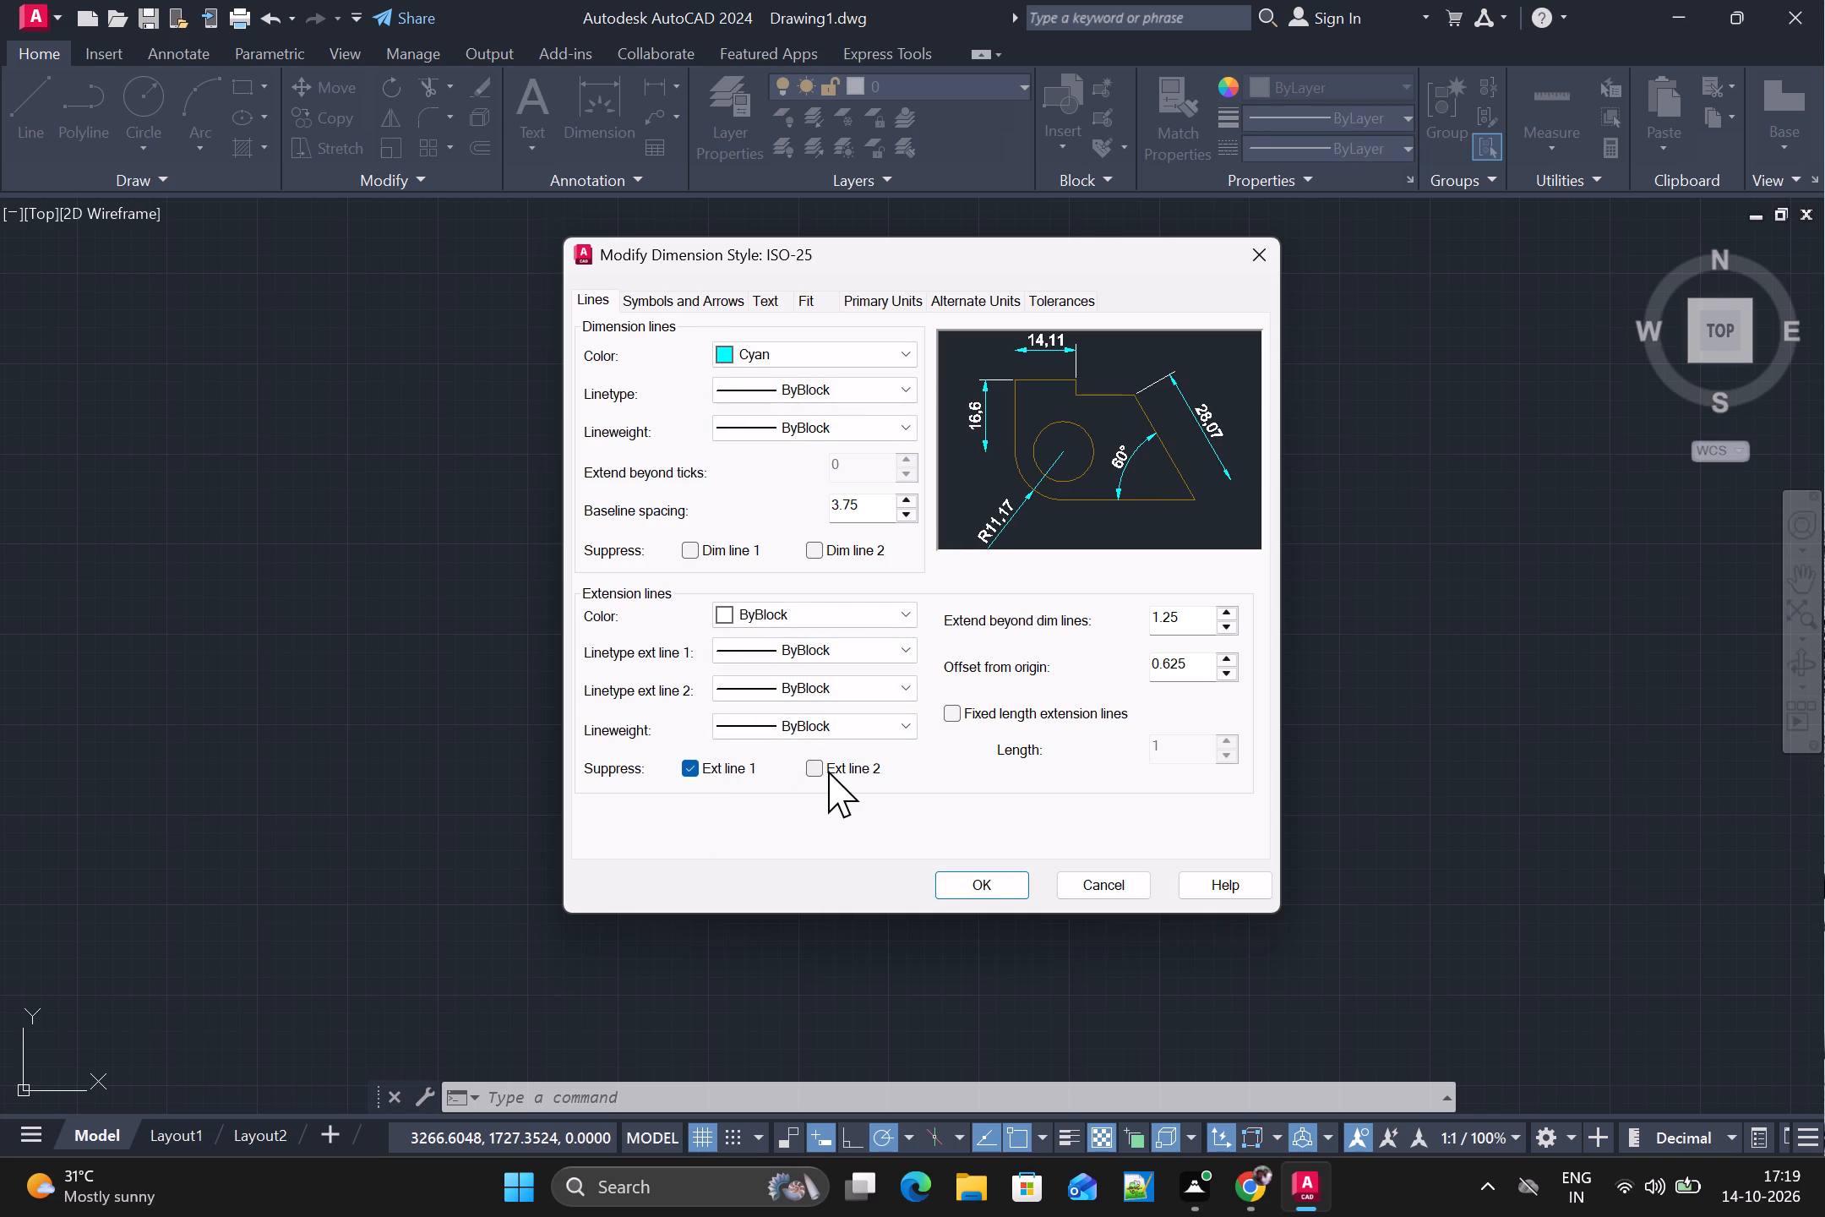
Set the ISO-25 style's dimension arrowheads to Architectural tick.
left_click(705, 303)
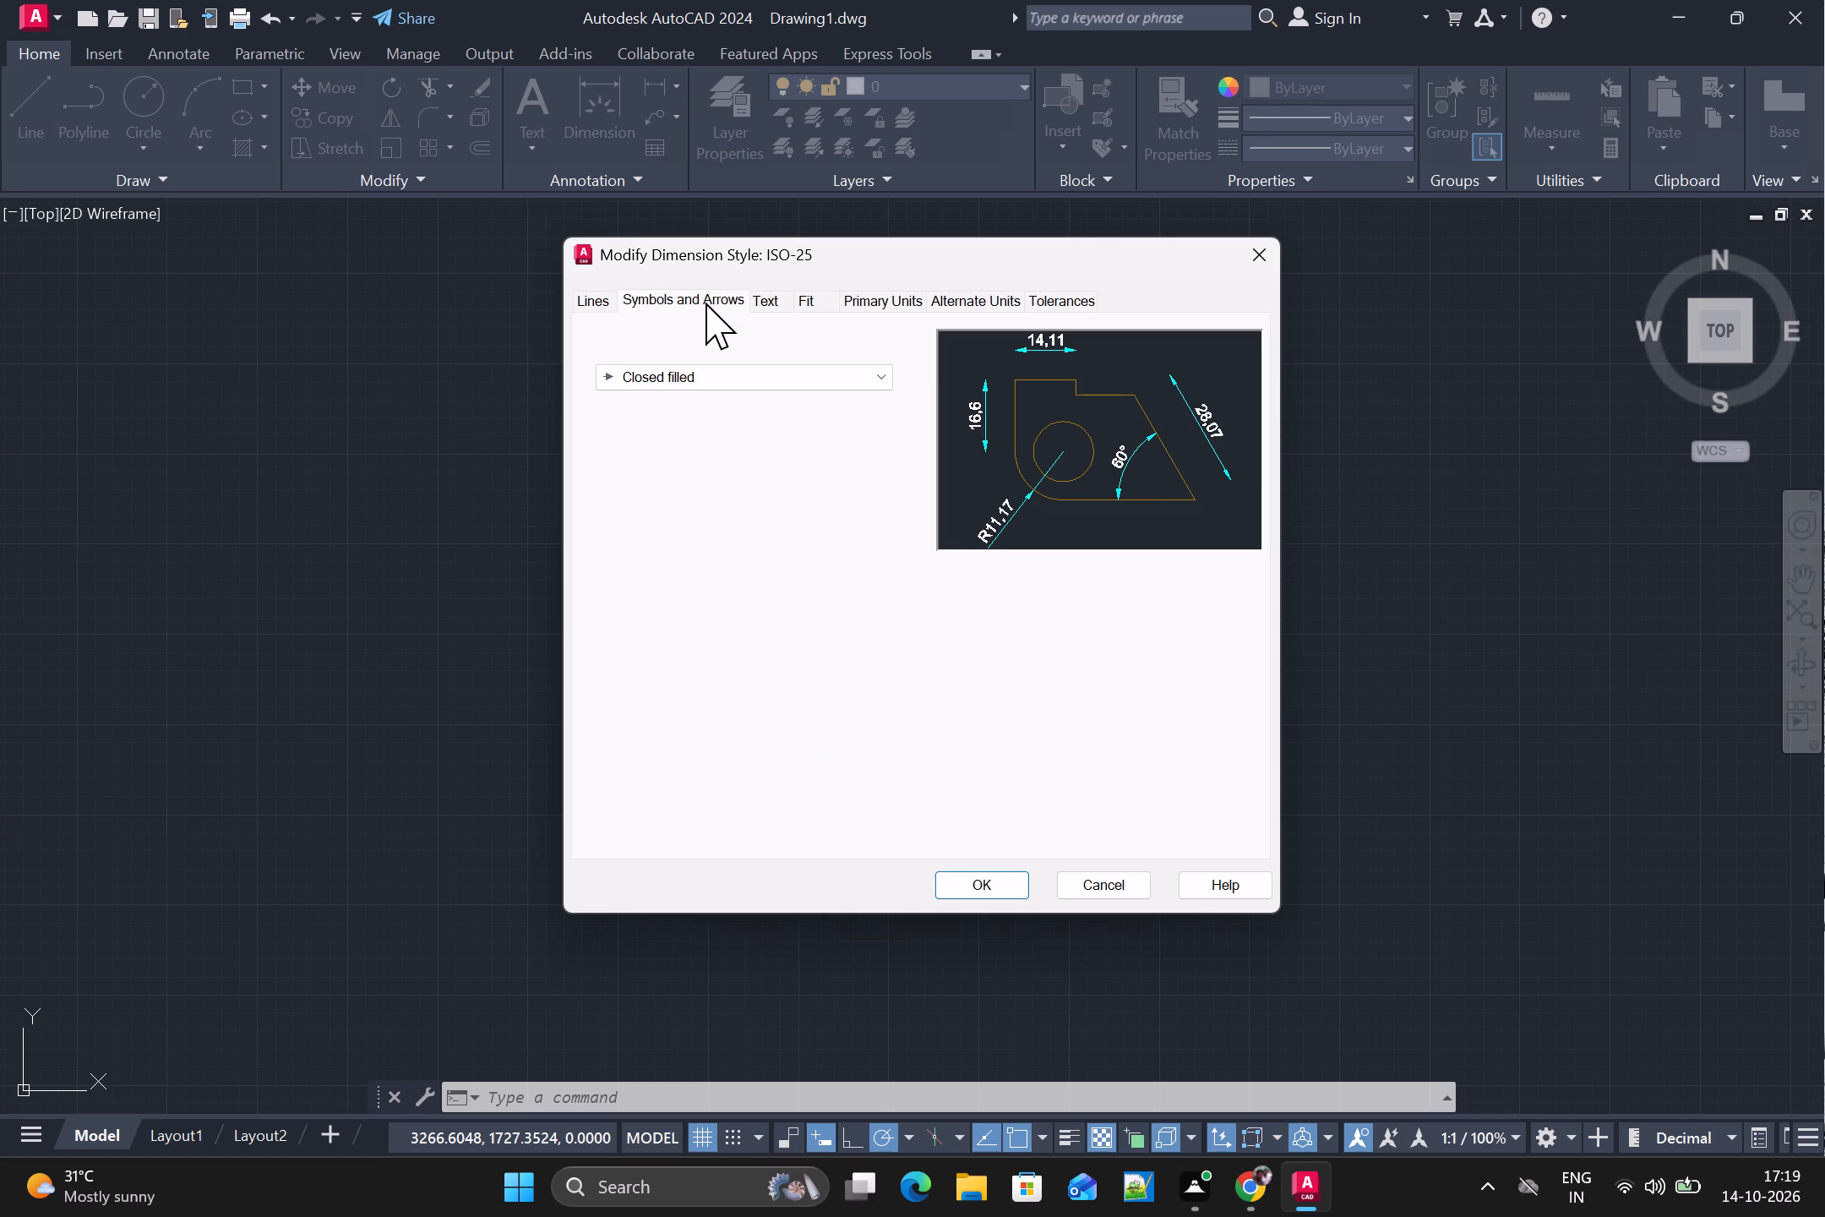
left_click(682, 371)
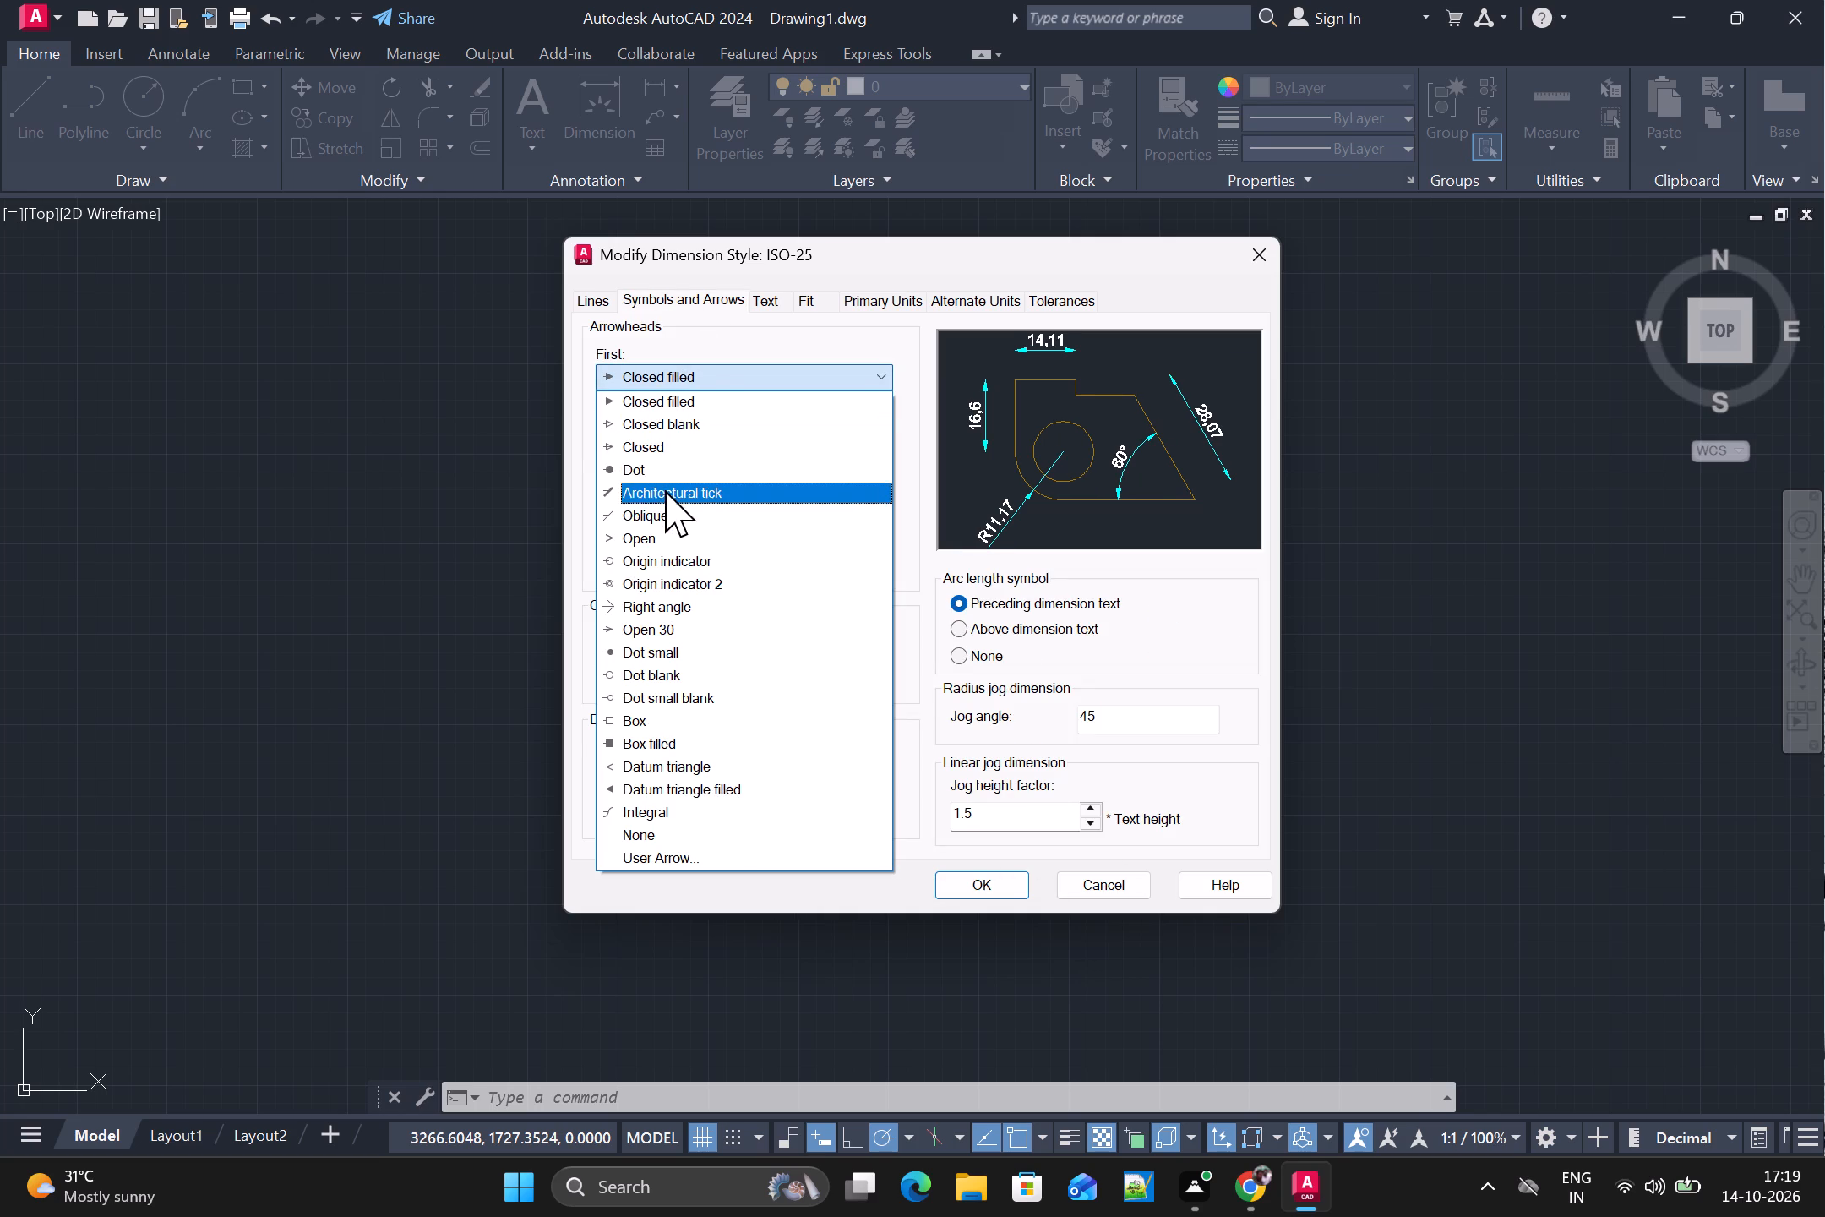
left_click(665, 490)
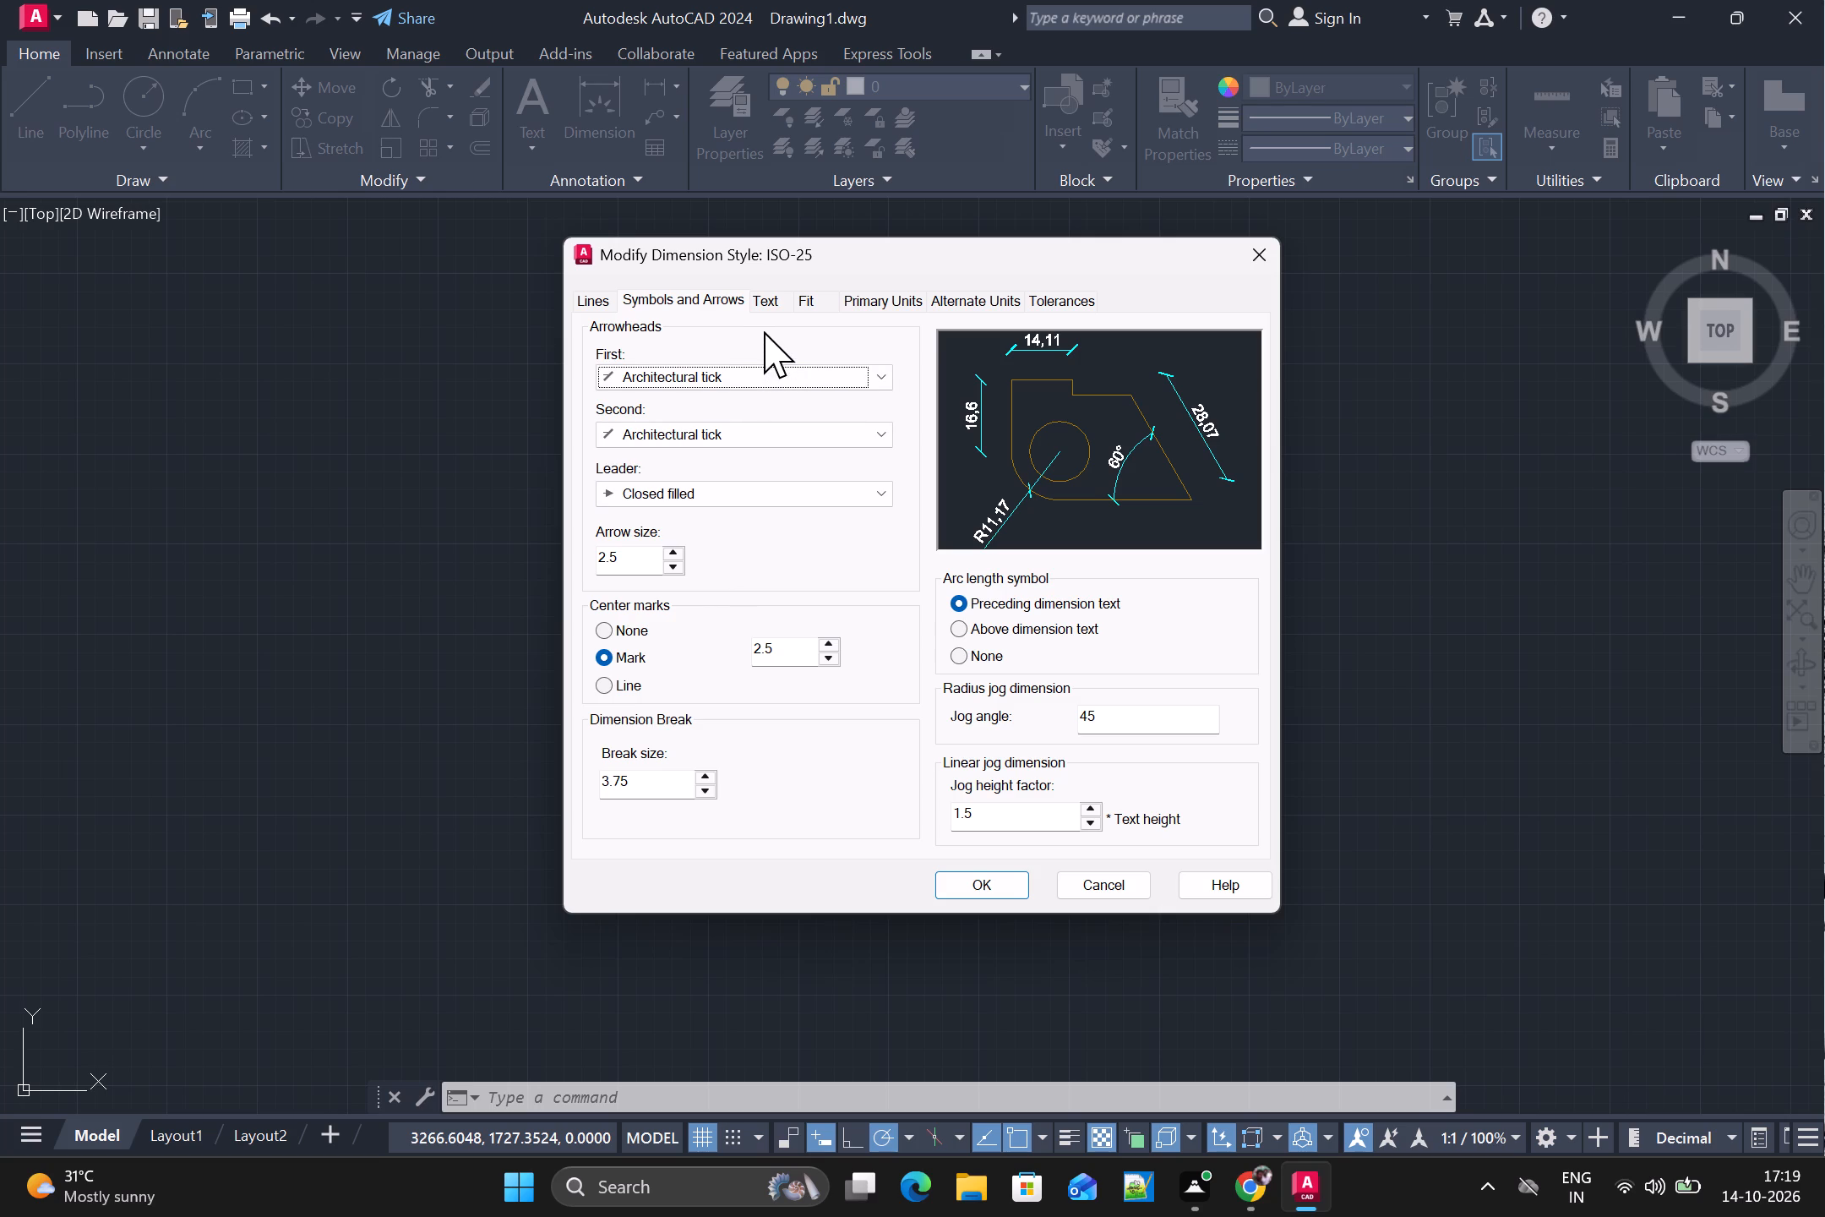
Set the style's primary units to Architectural with 0'-0" precision, apply the changes and make ISO-25 the current dimension style.
left_click(771, 304)
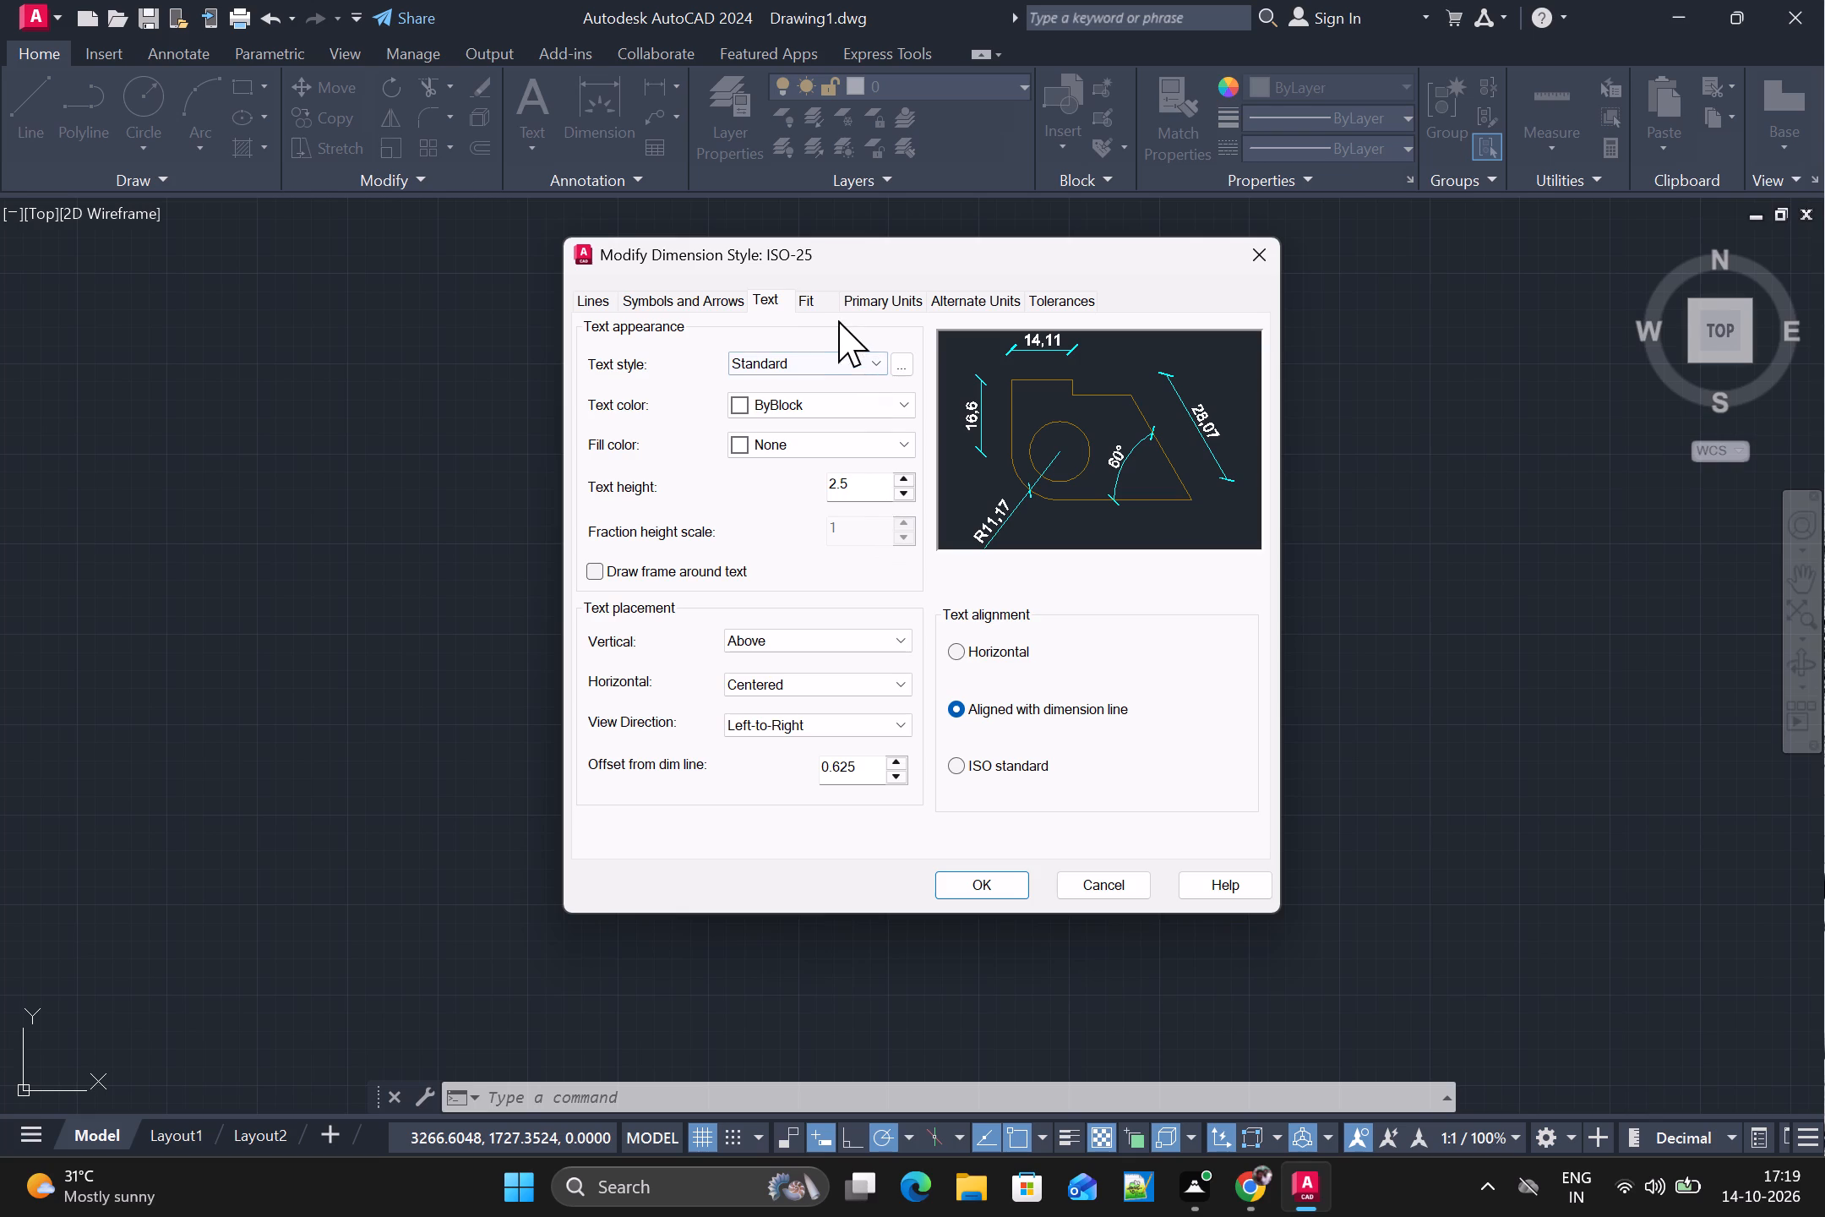
left_click(809, 294)
left_click(873, 300)
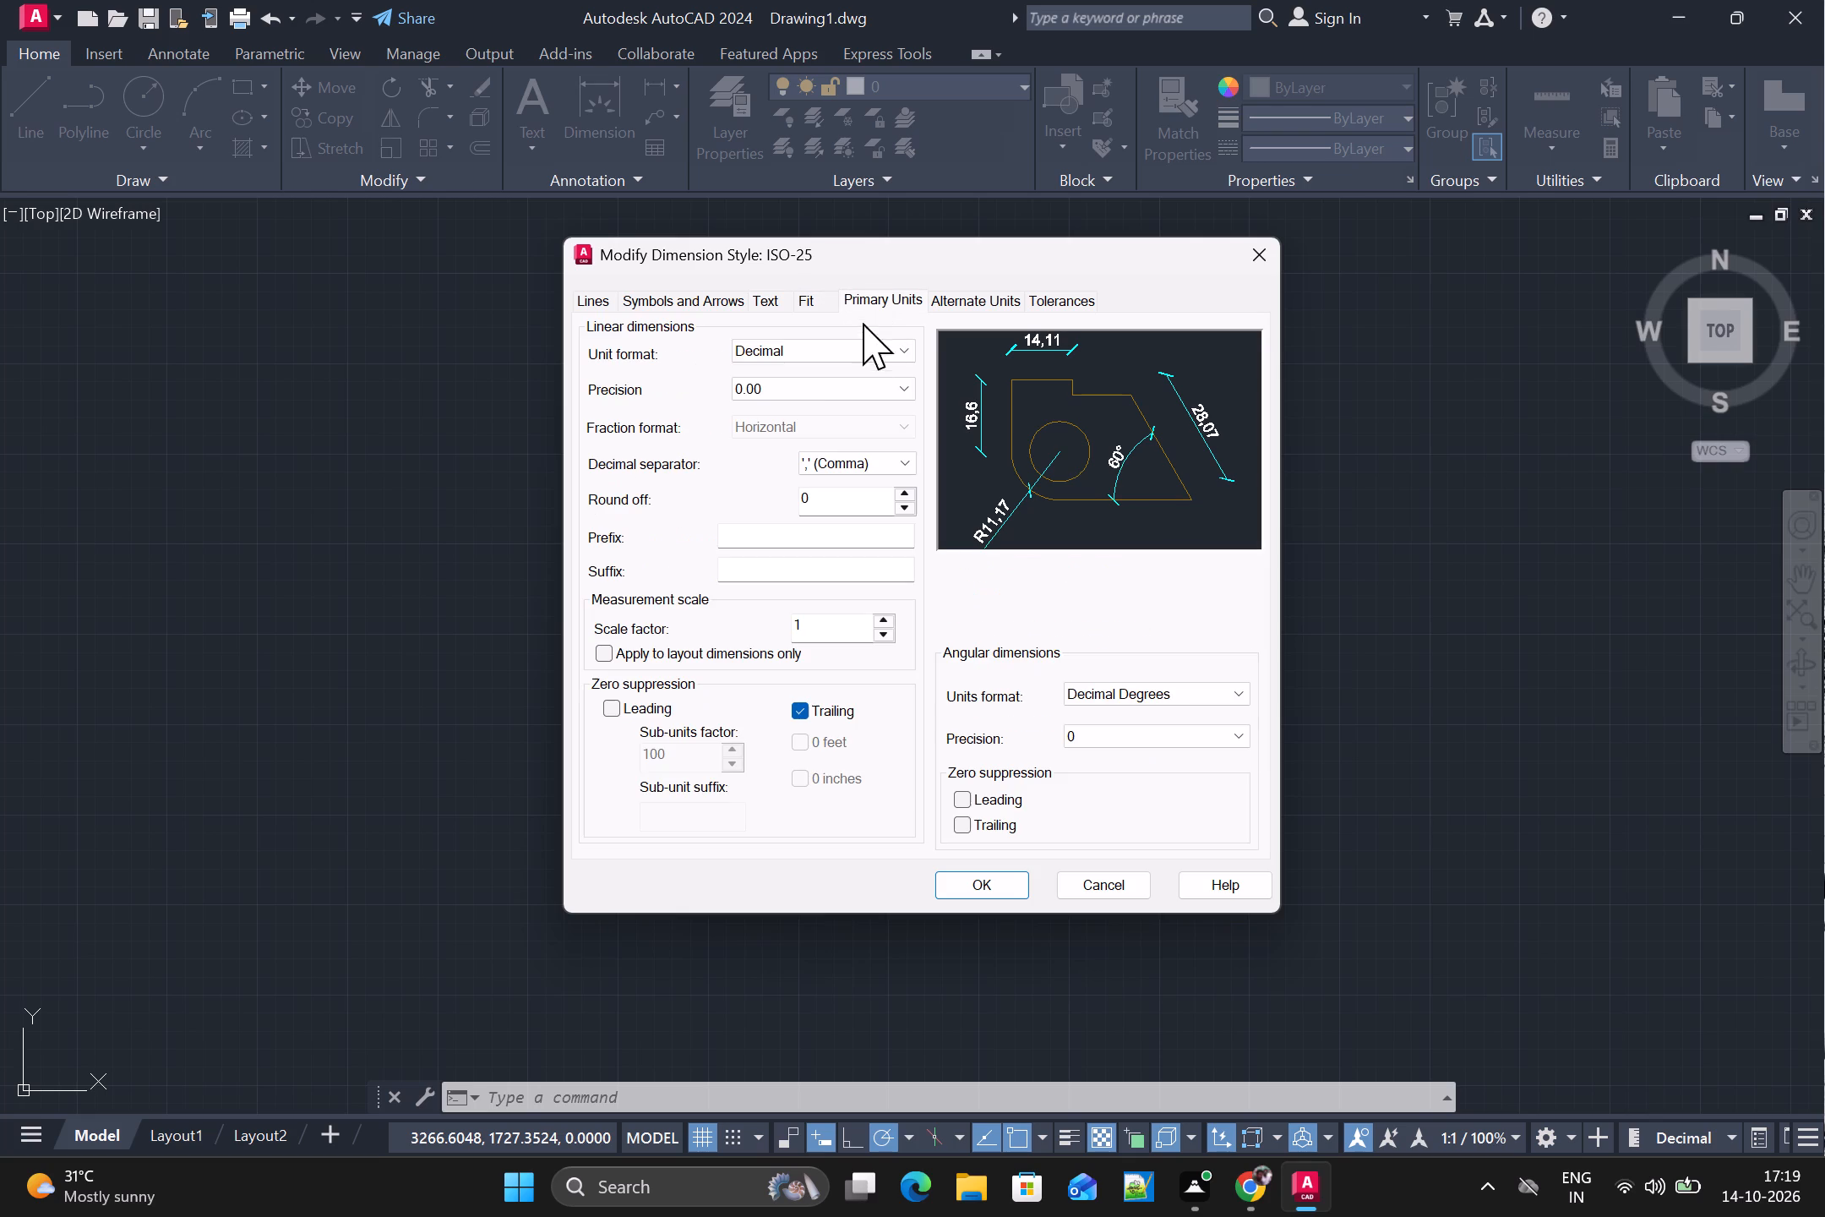
left_click(815, 355)
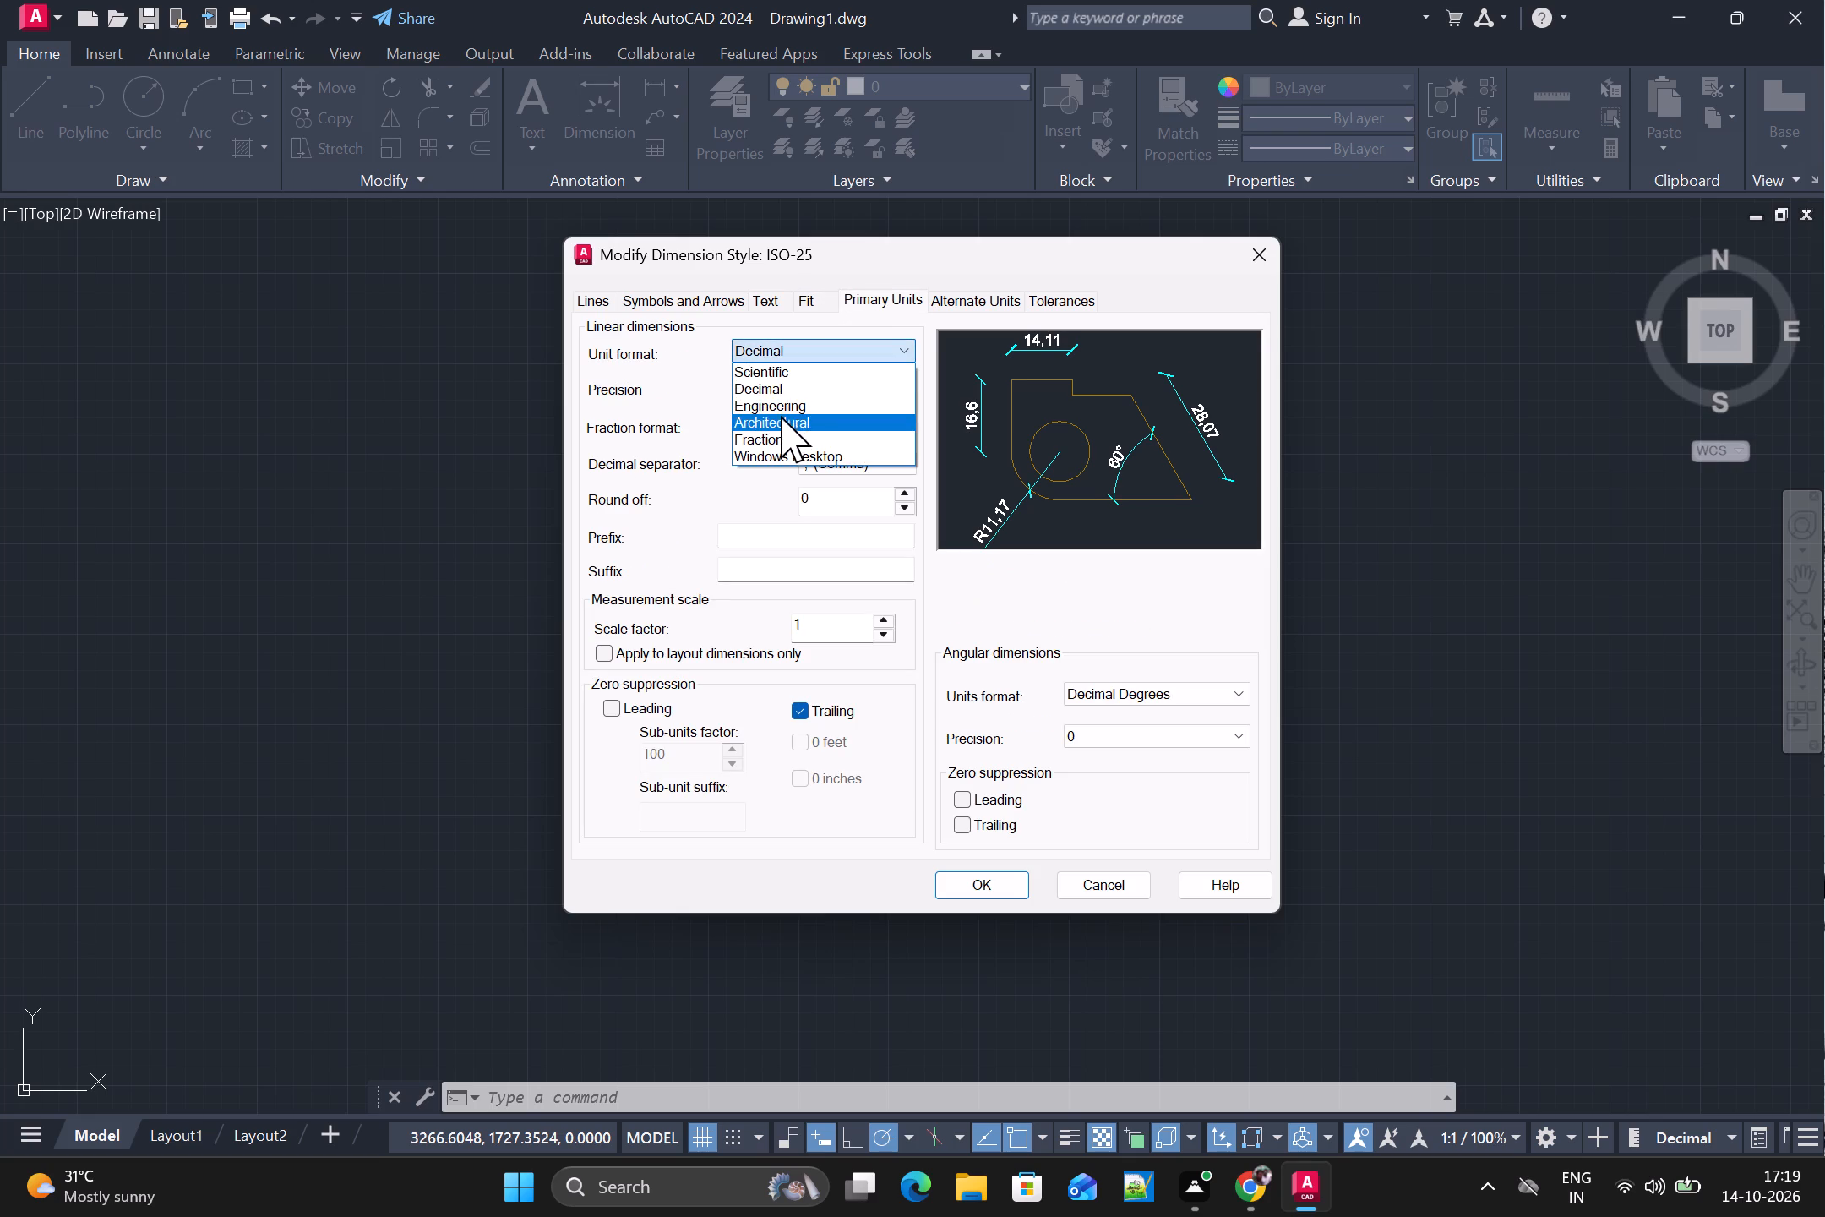
left_click(781, 418)
left_click(793, 381)
left_click(786, 412)
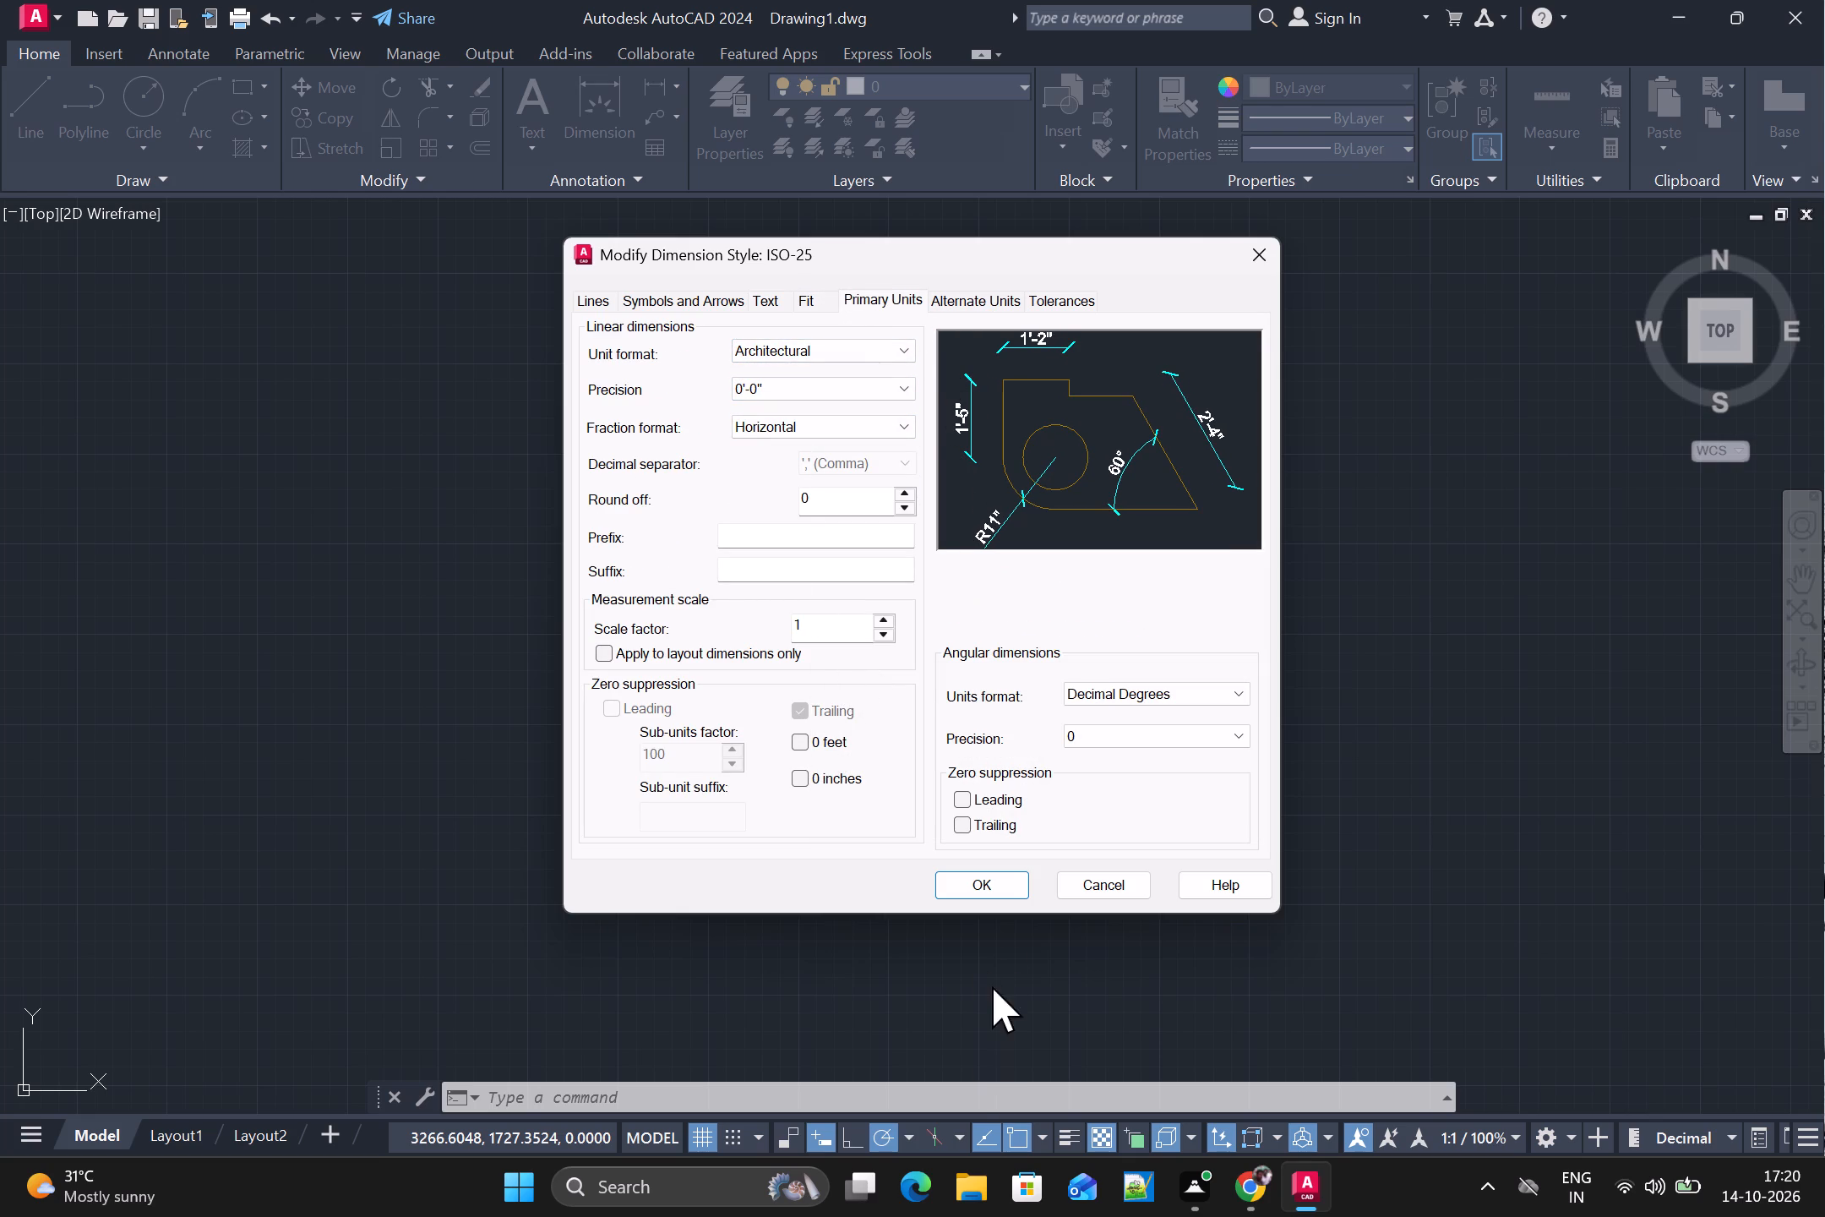
left_click(987, 894)
left_click(1172, 486)
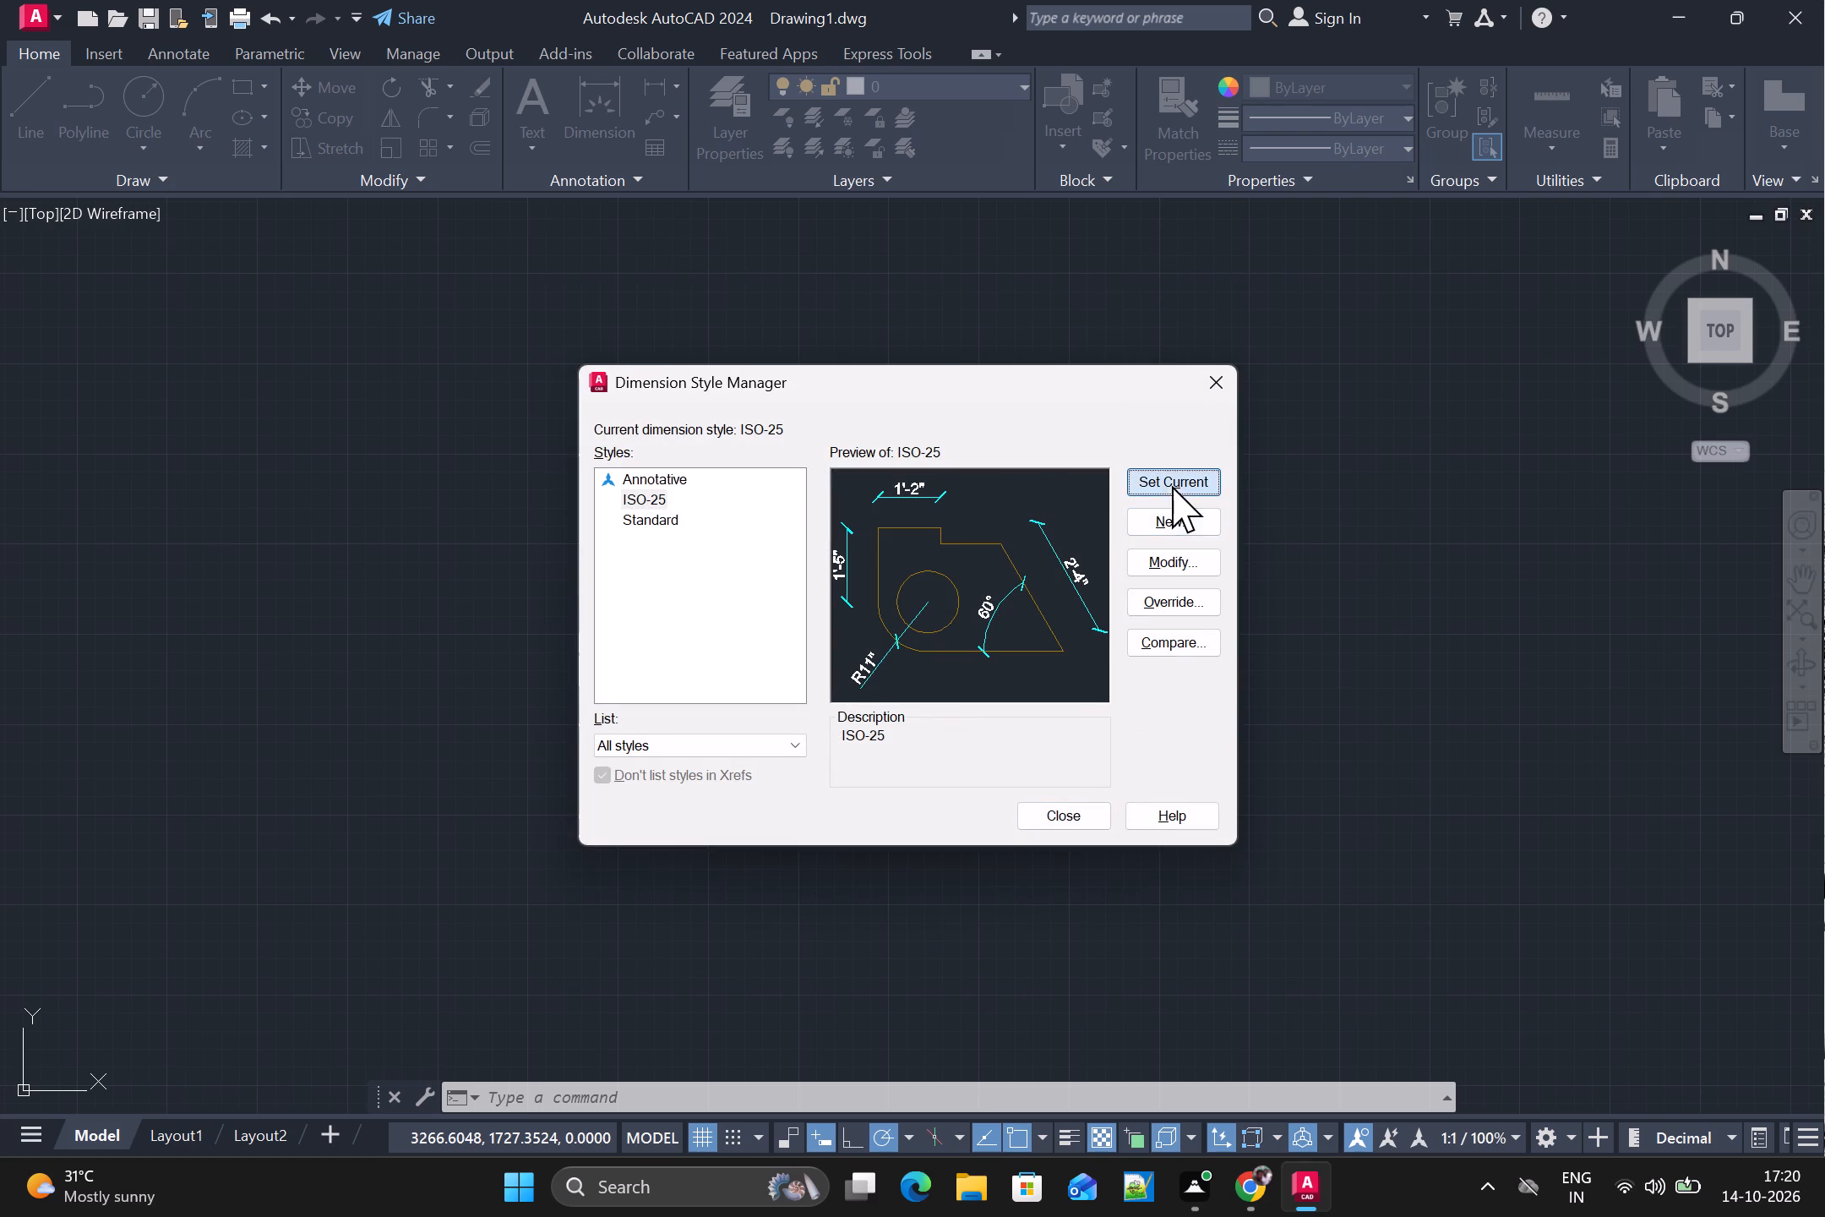
left_click(1060, 815)
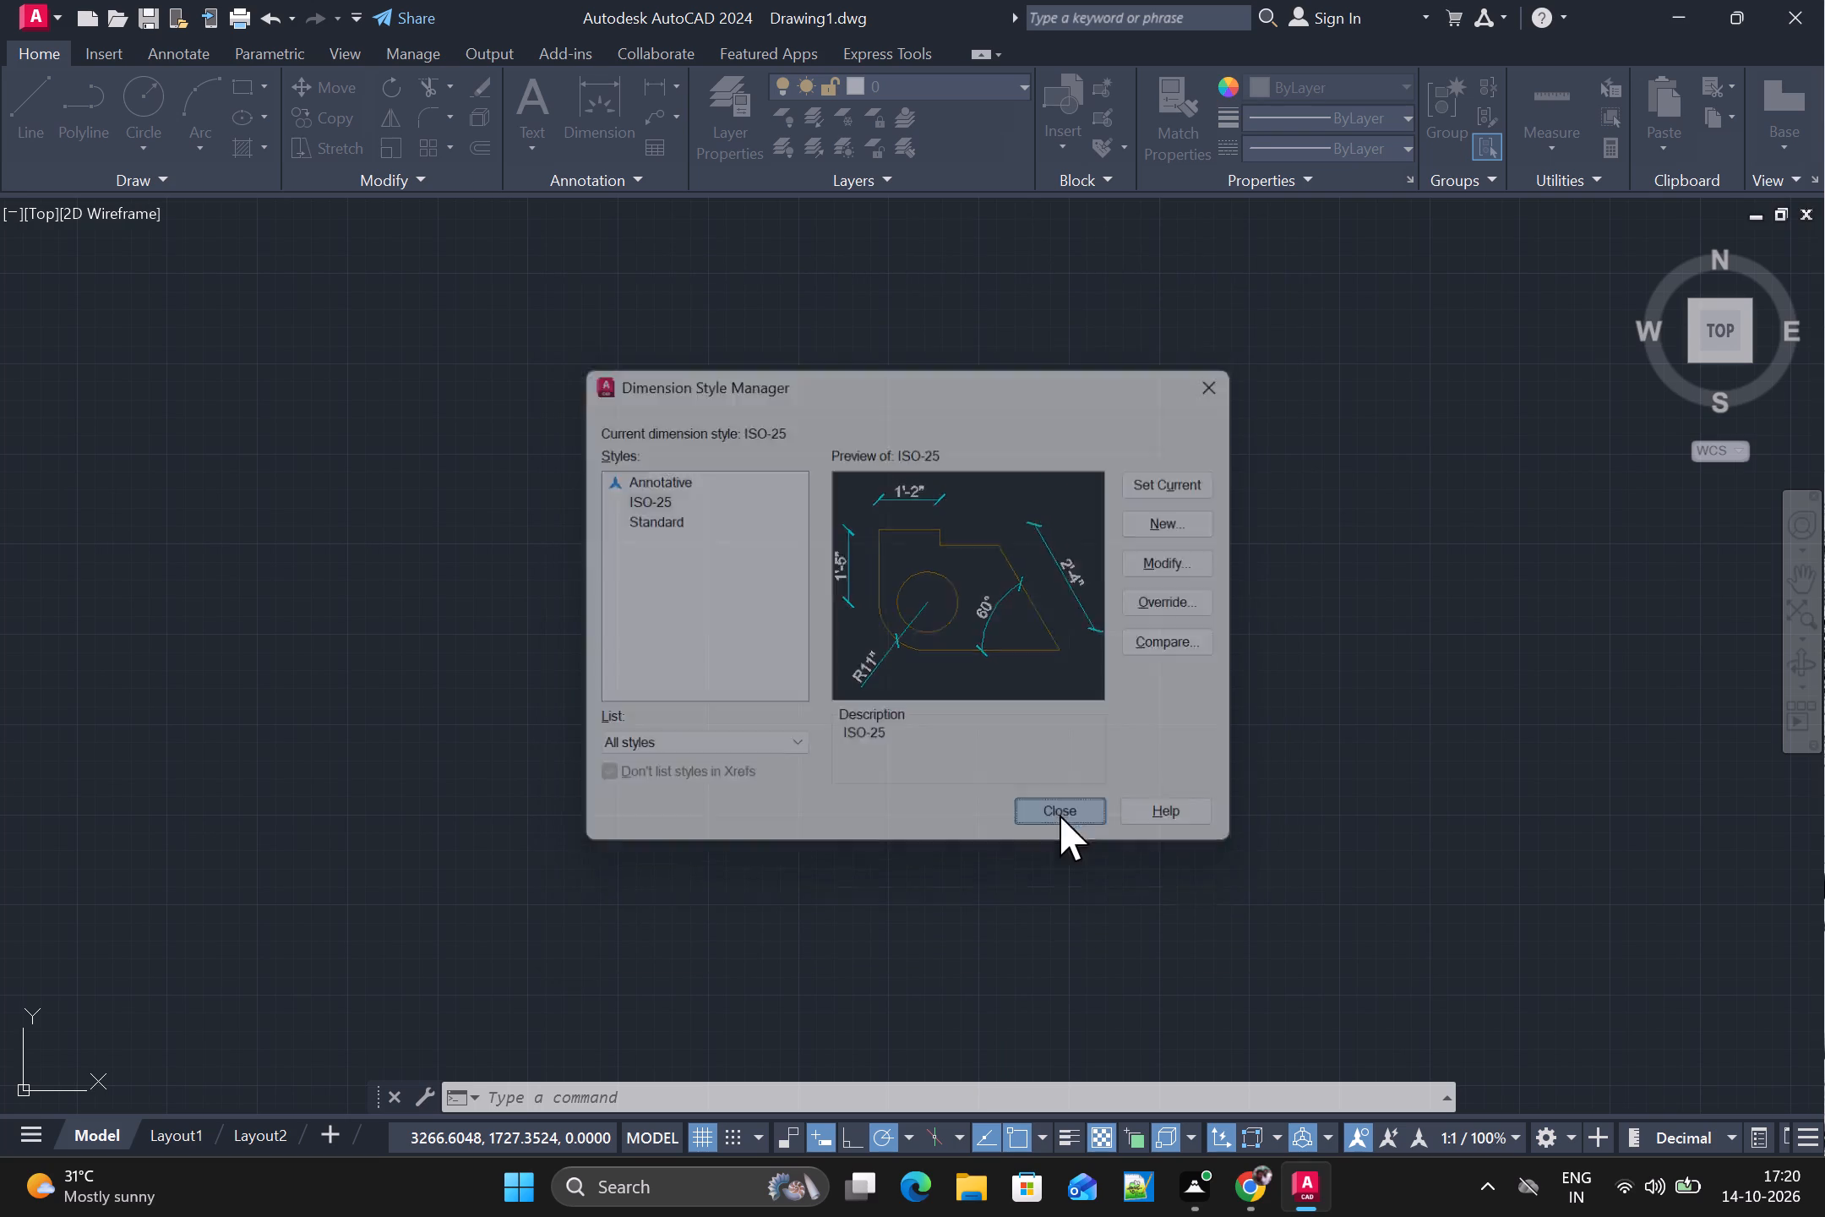
Configure the drawing units to Architectural length with 0'-0" precision and an insertion scale in Inches.
type("UNITS")
key("Return")
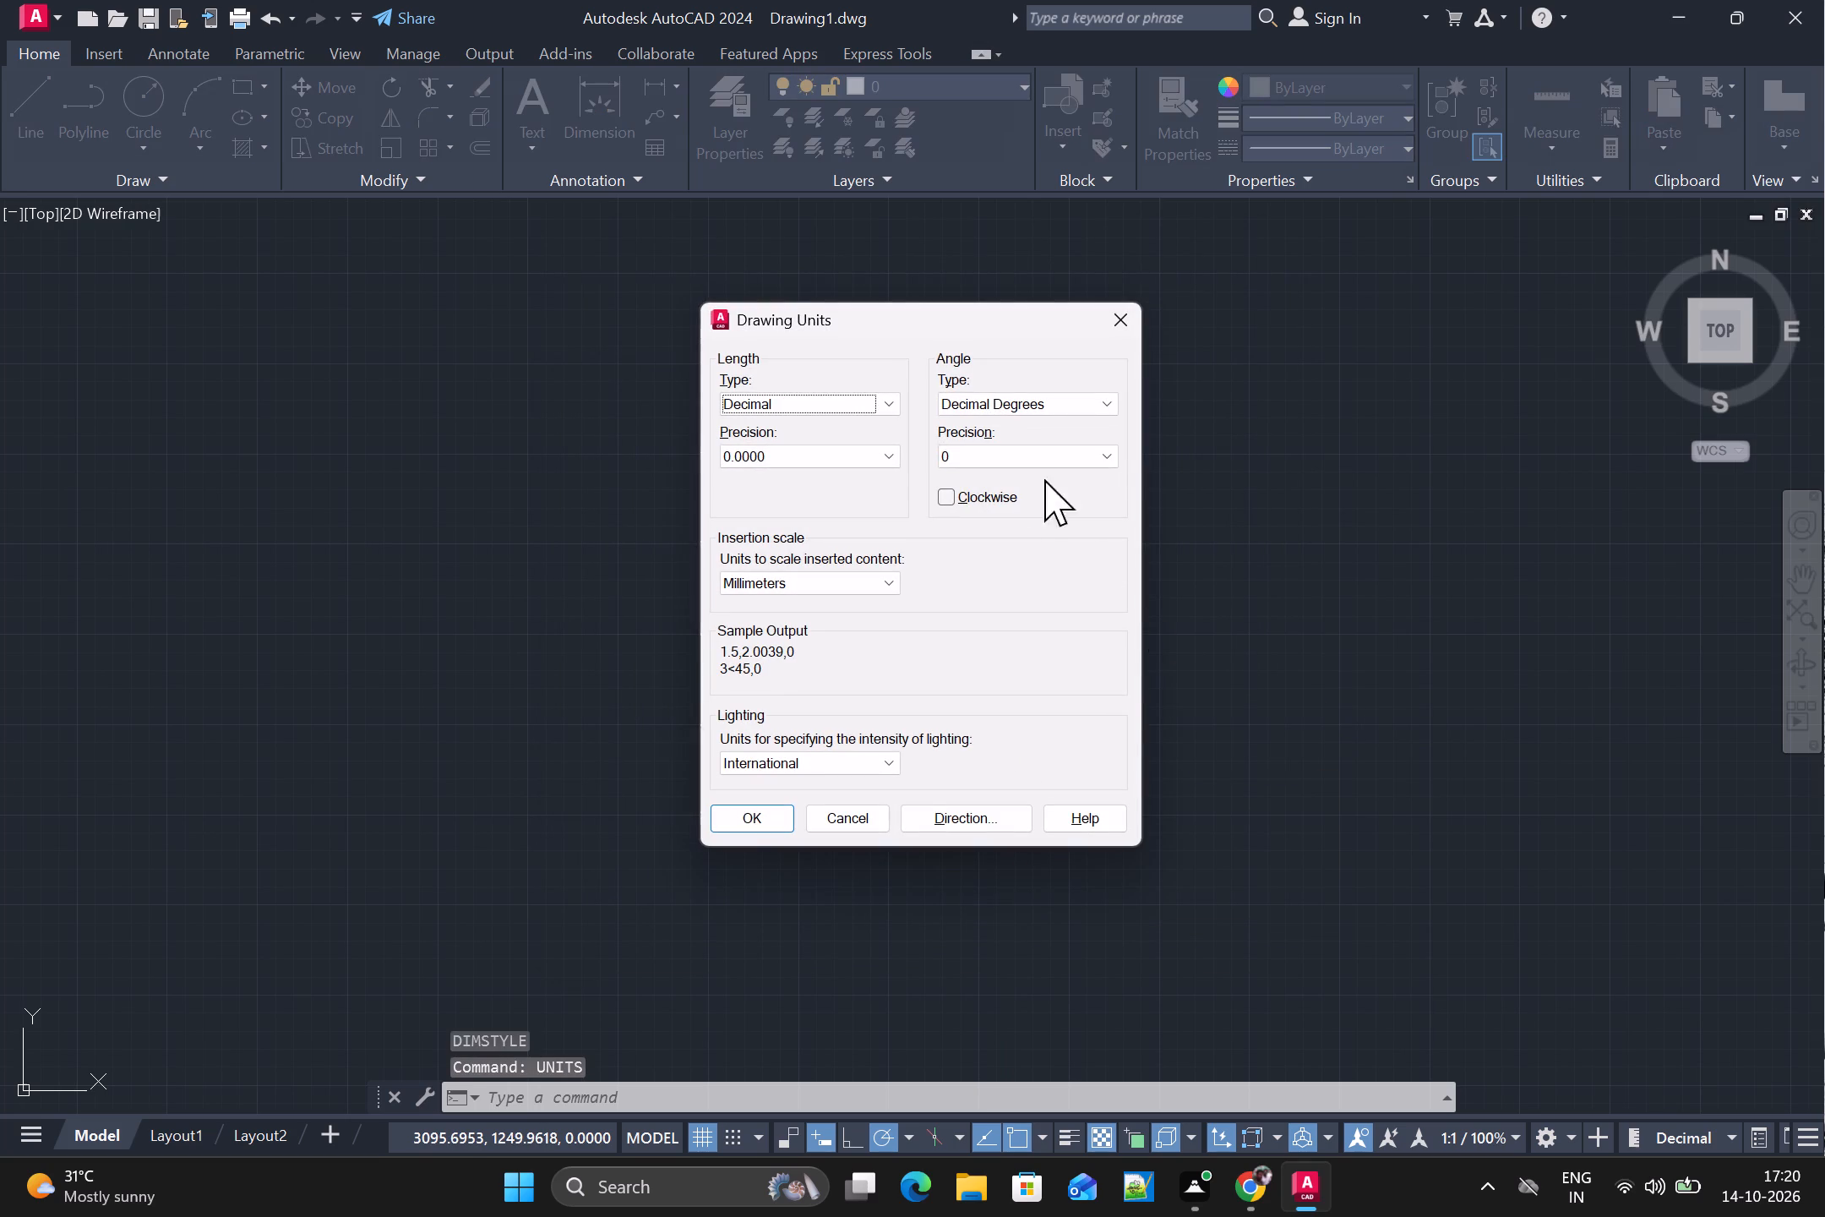
left_click(831, 400)
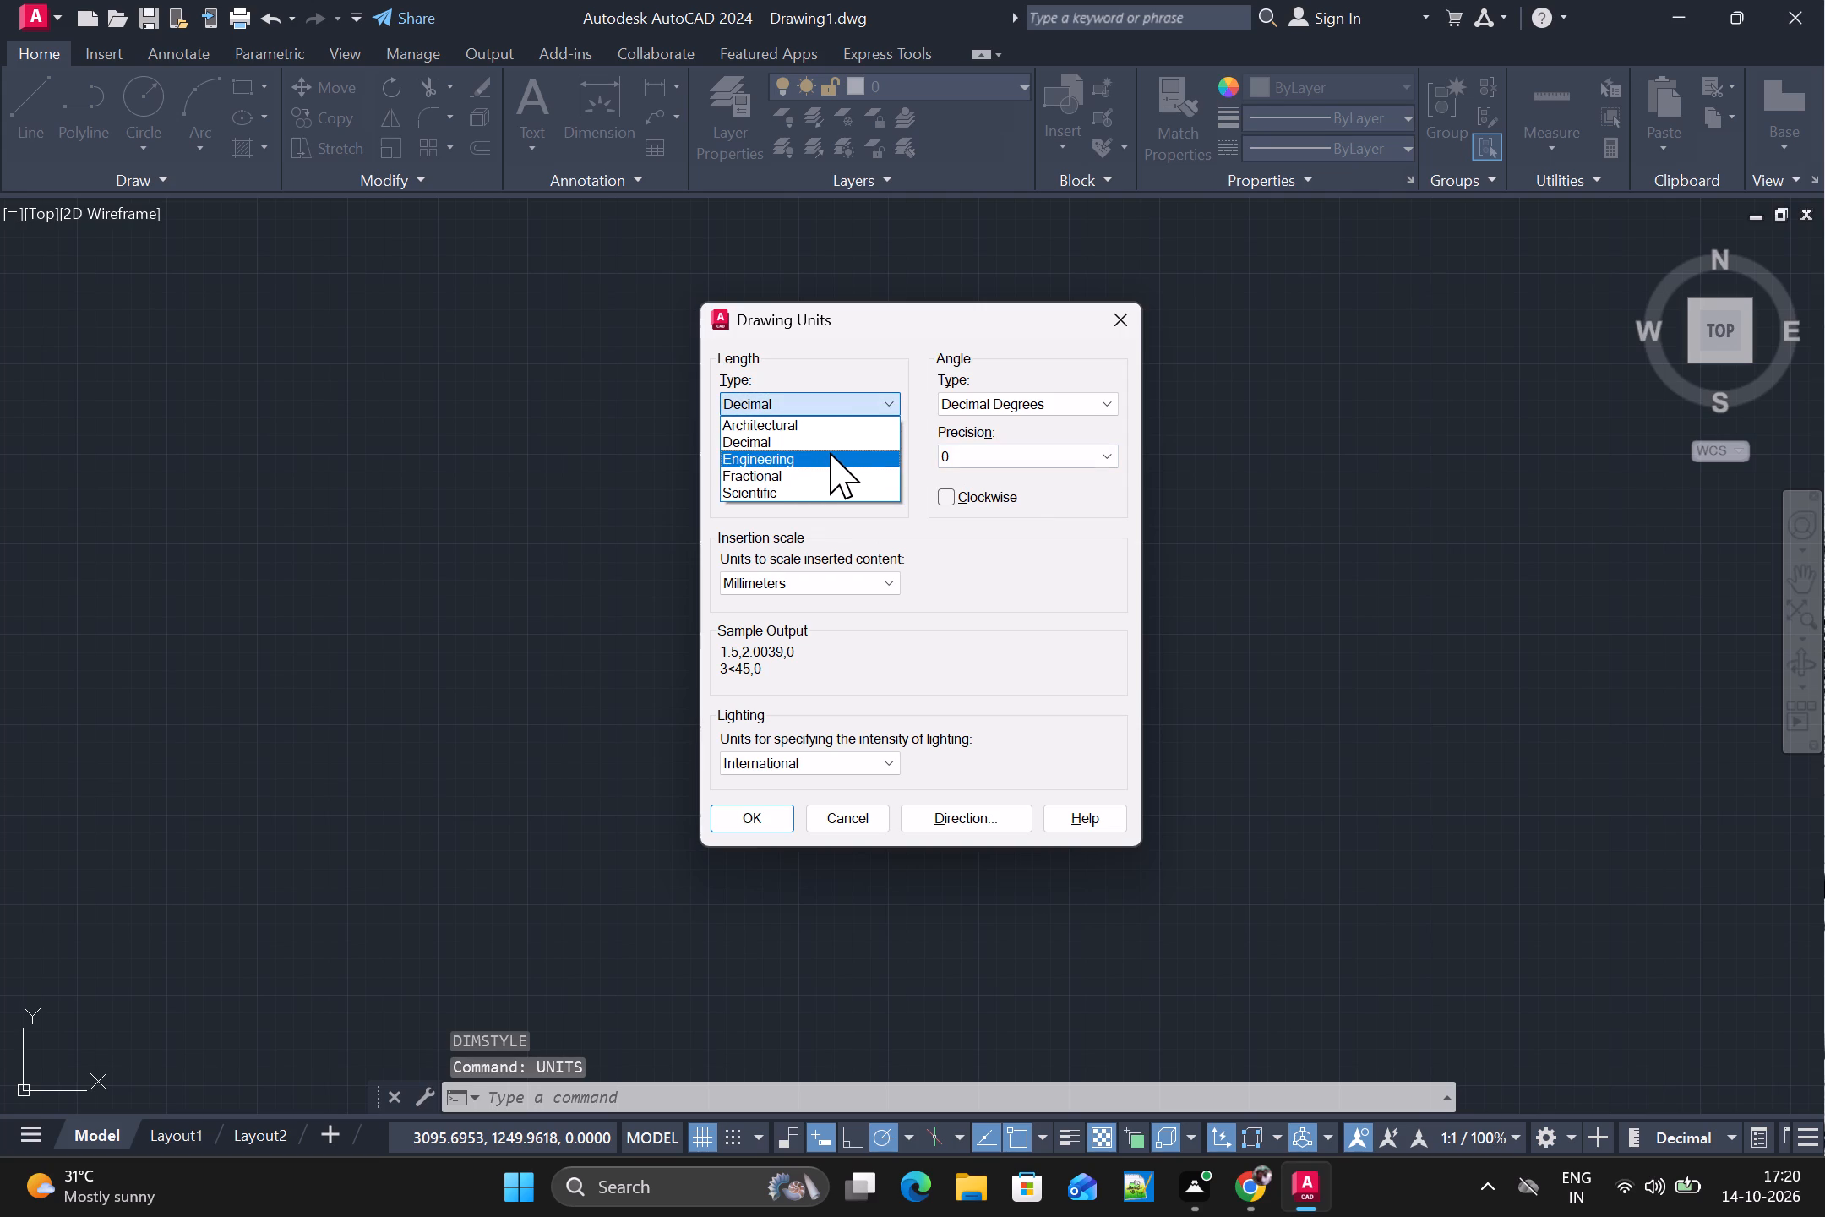
left_click(833, 423)
left_click(831, 432)
left_click(833, 446)
left_click(818, 485)
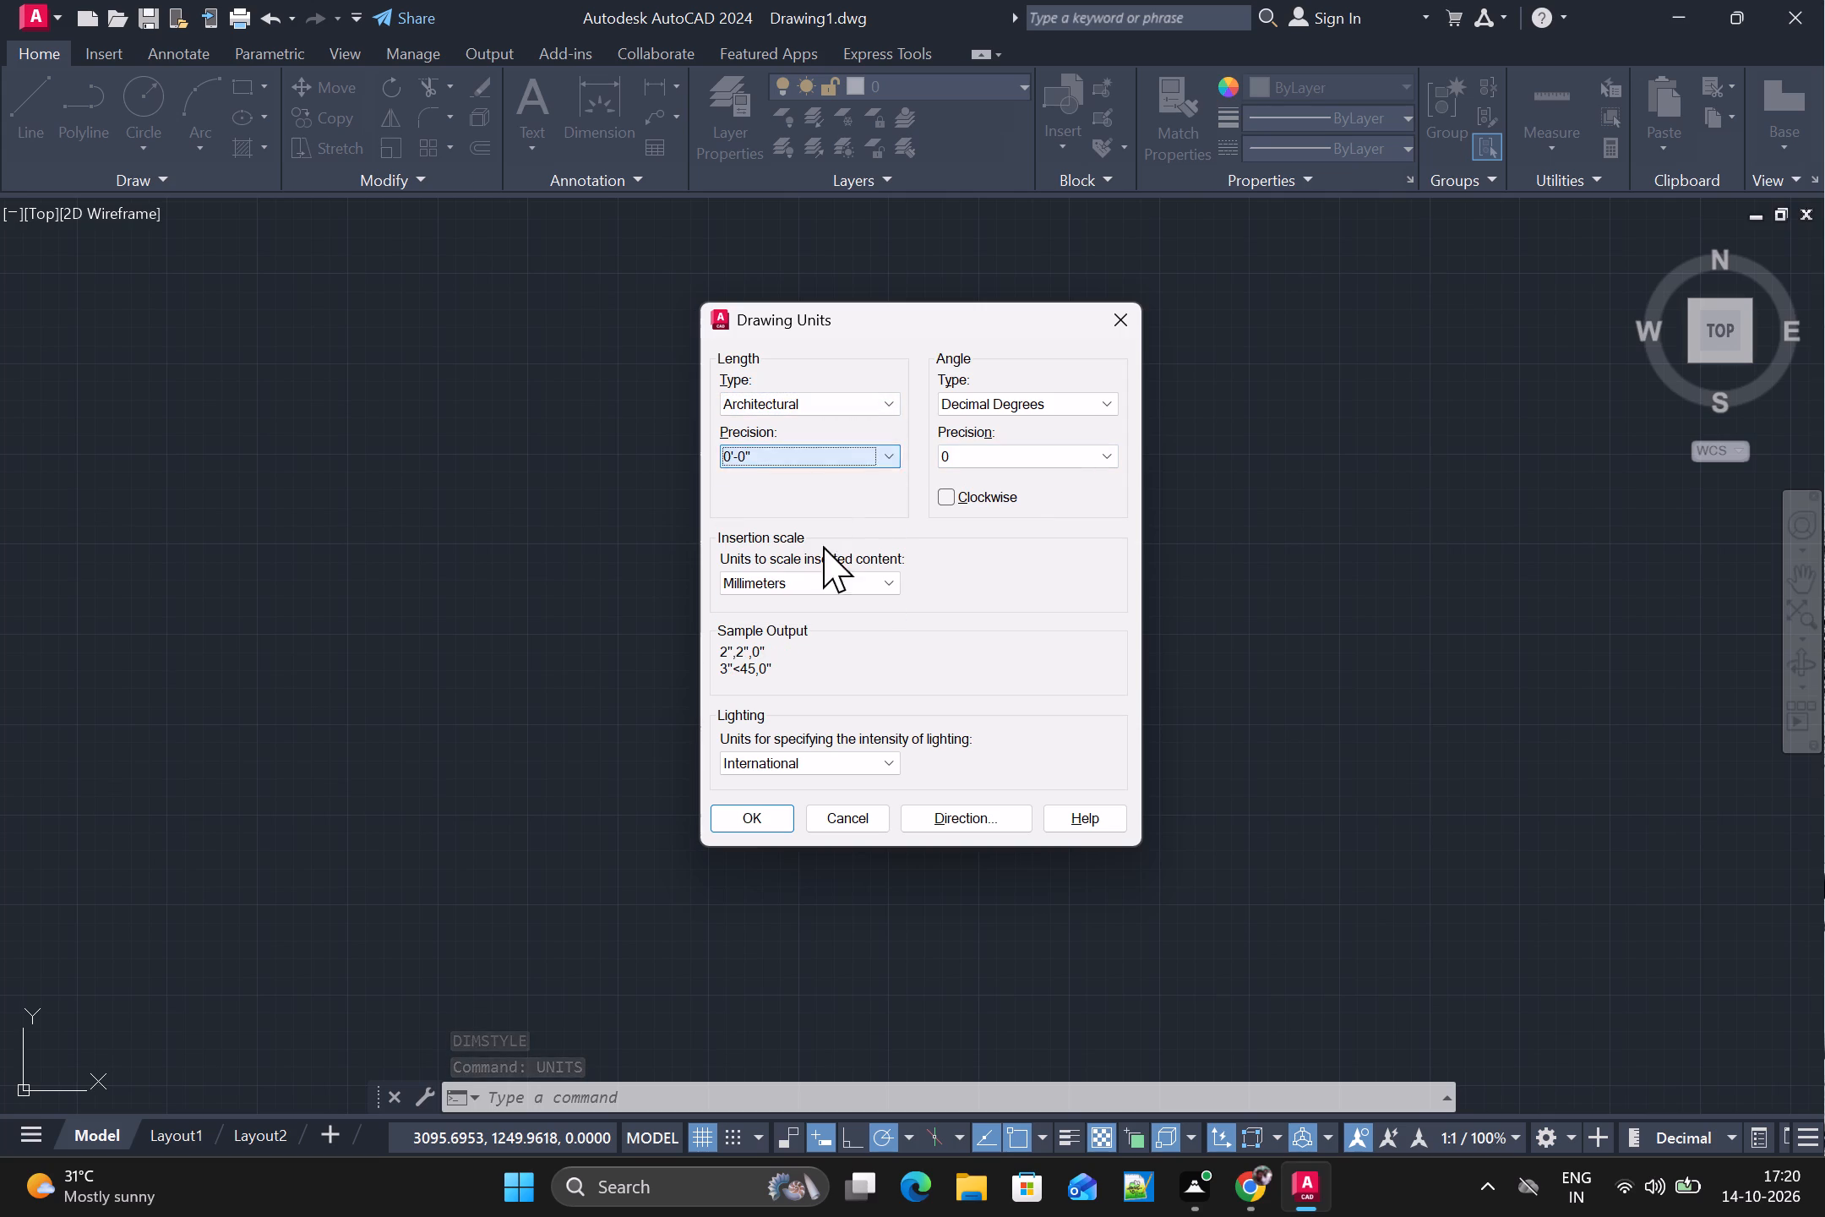
left_click(836, 587)
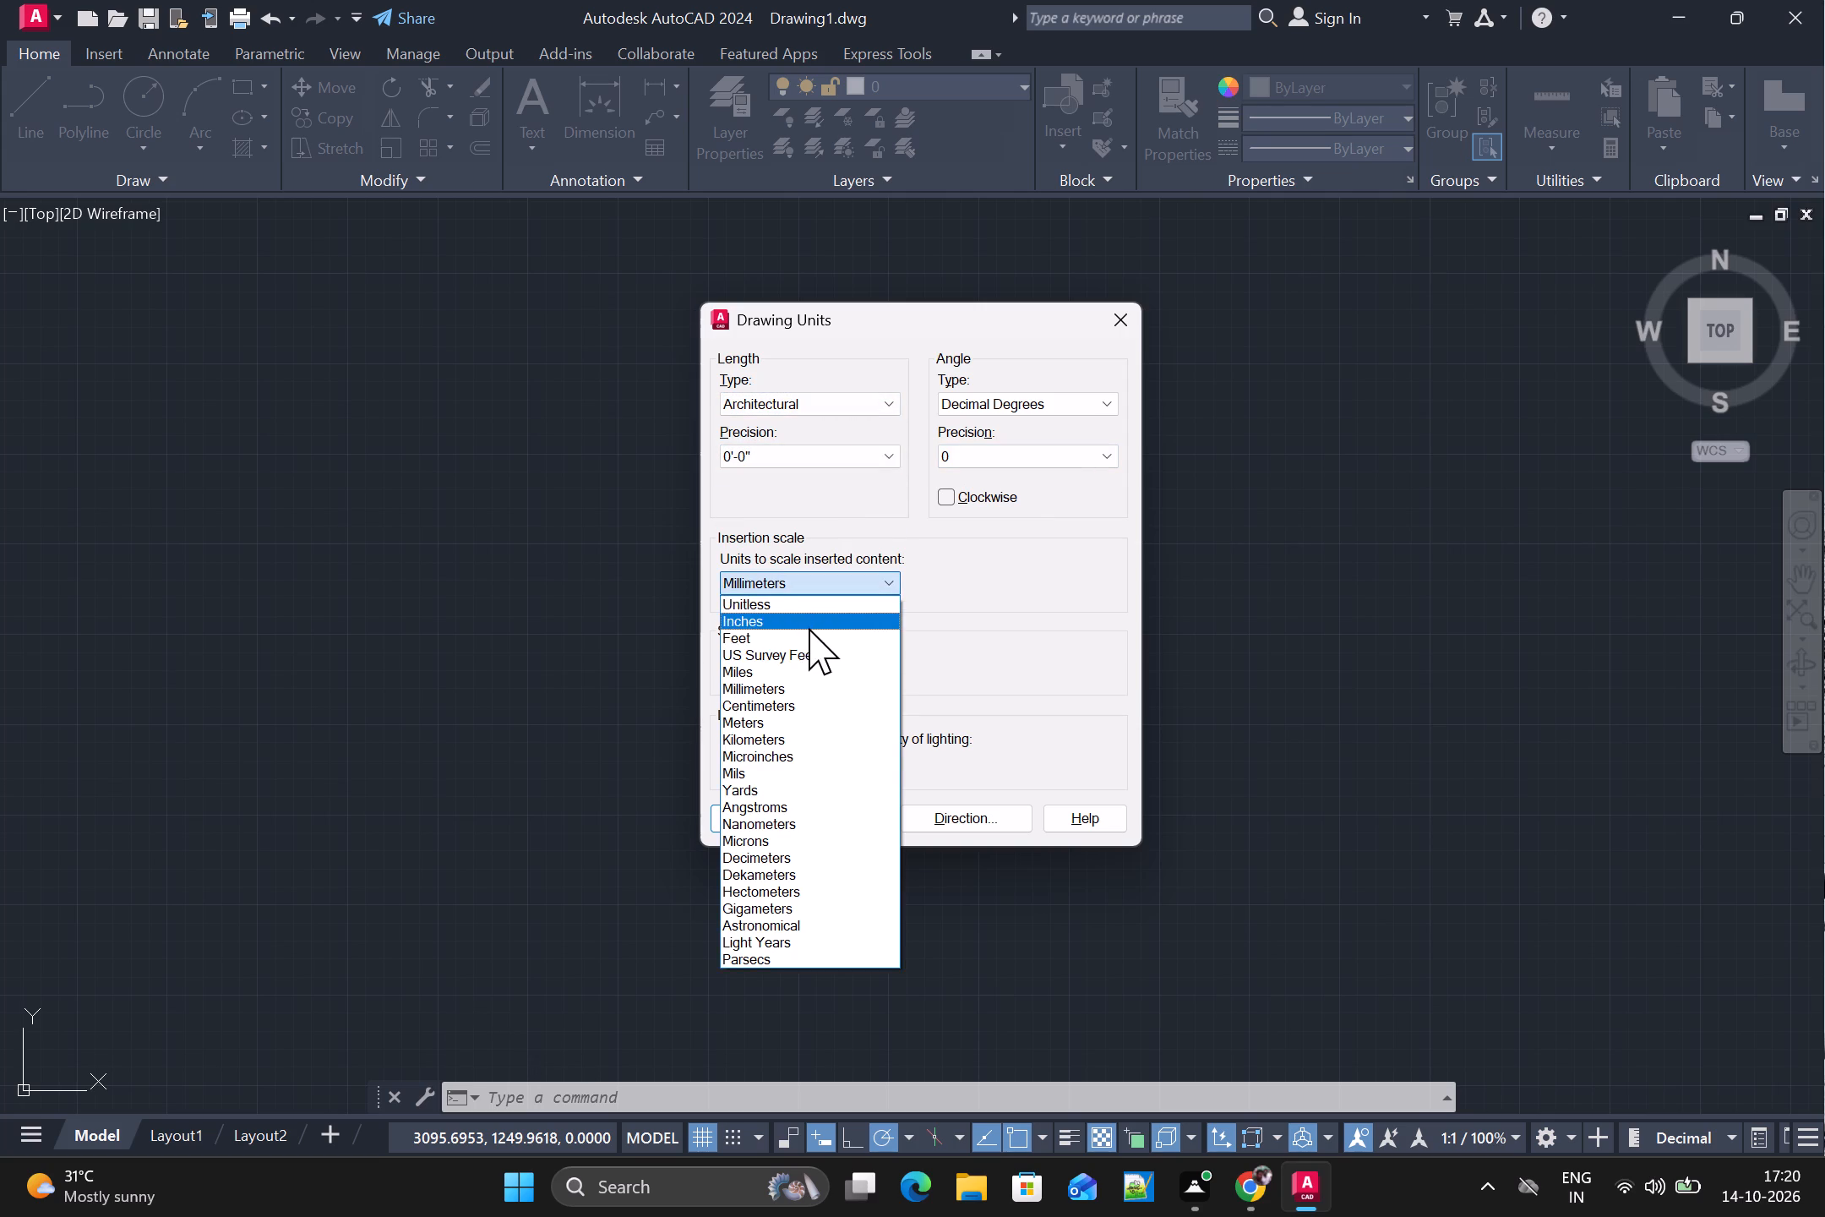
left_click(809, 628)
left_click(753, 807)
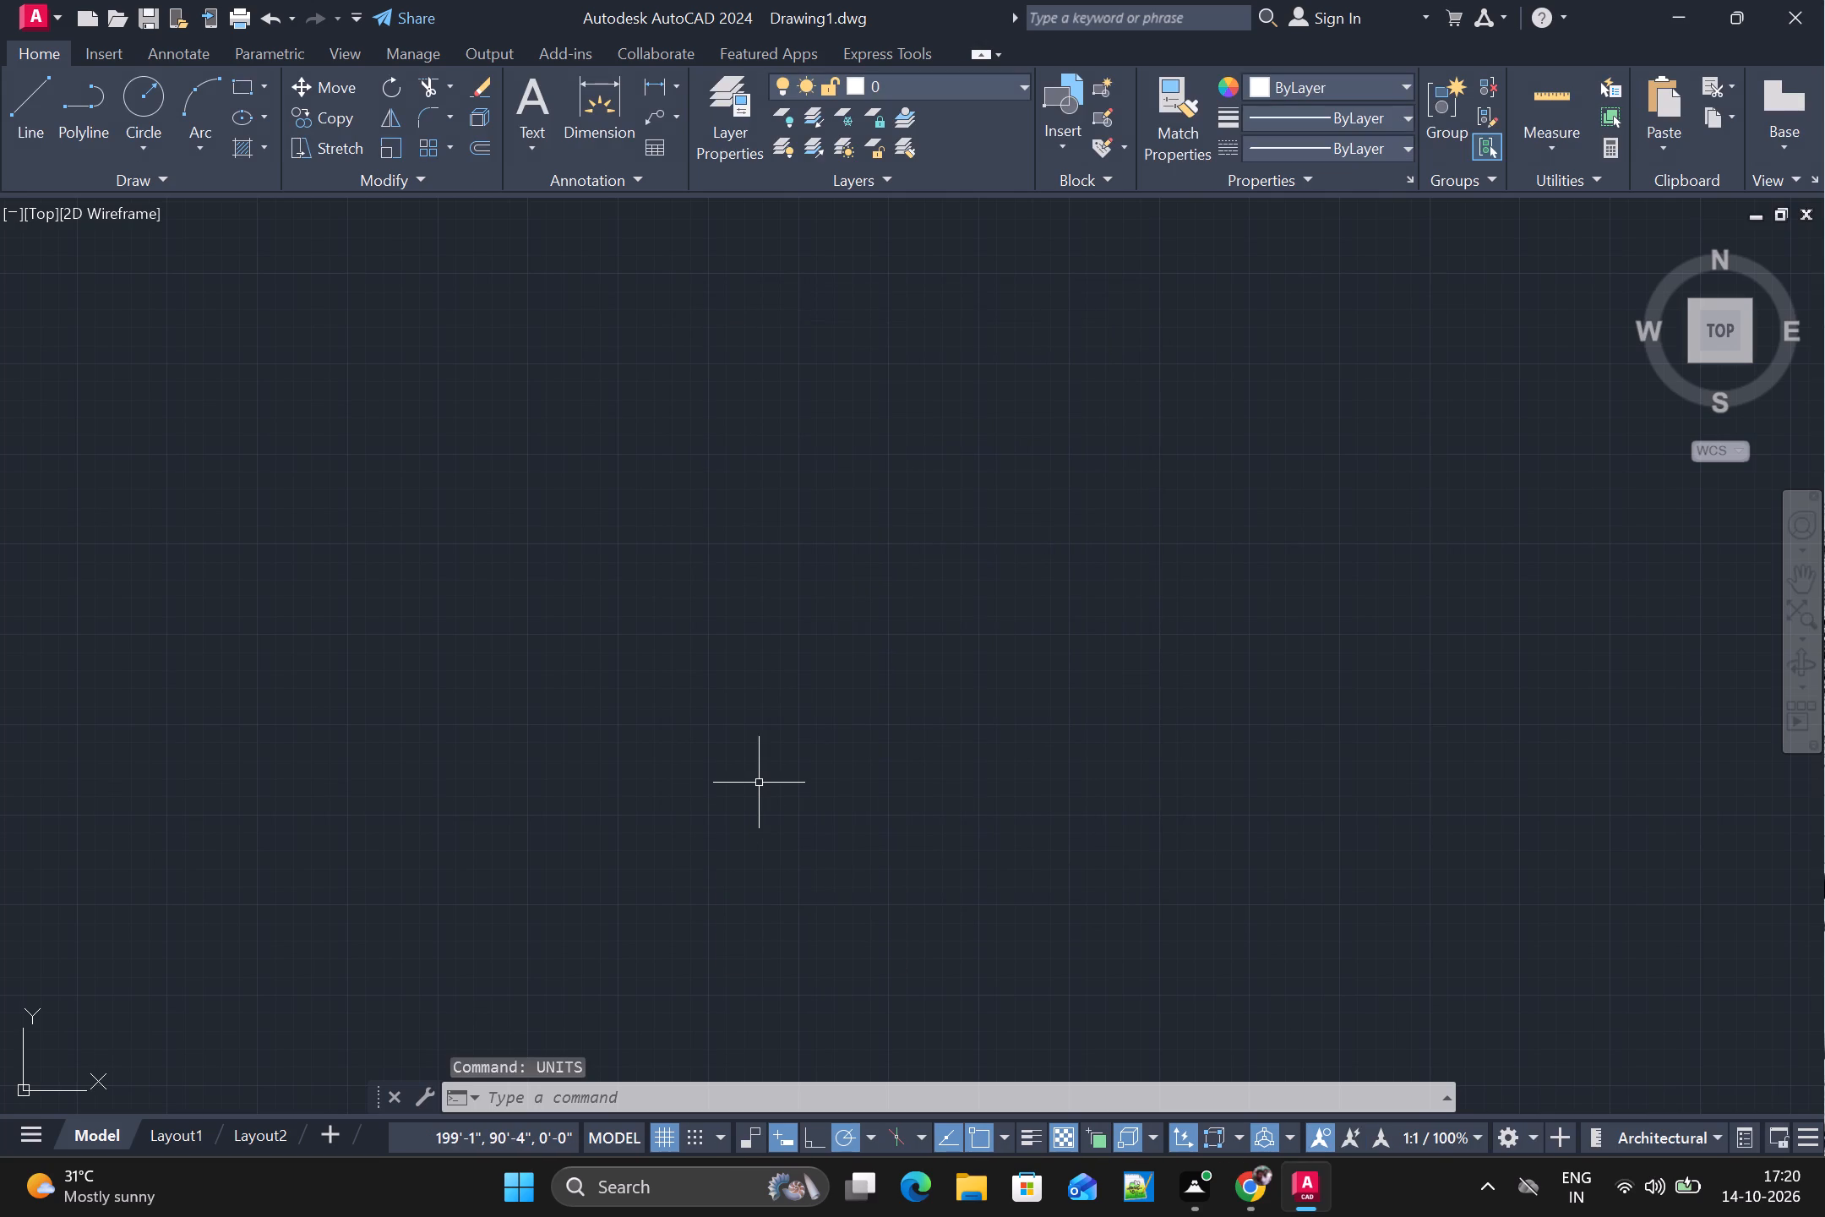
Turn off the drawing grid.
left_click(646, 1136)
Draw a large rectangle and a second one about 47'-10" by 36'-6" that overlaps the first one's lower-right corner.
type("REC")
key("Return")
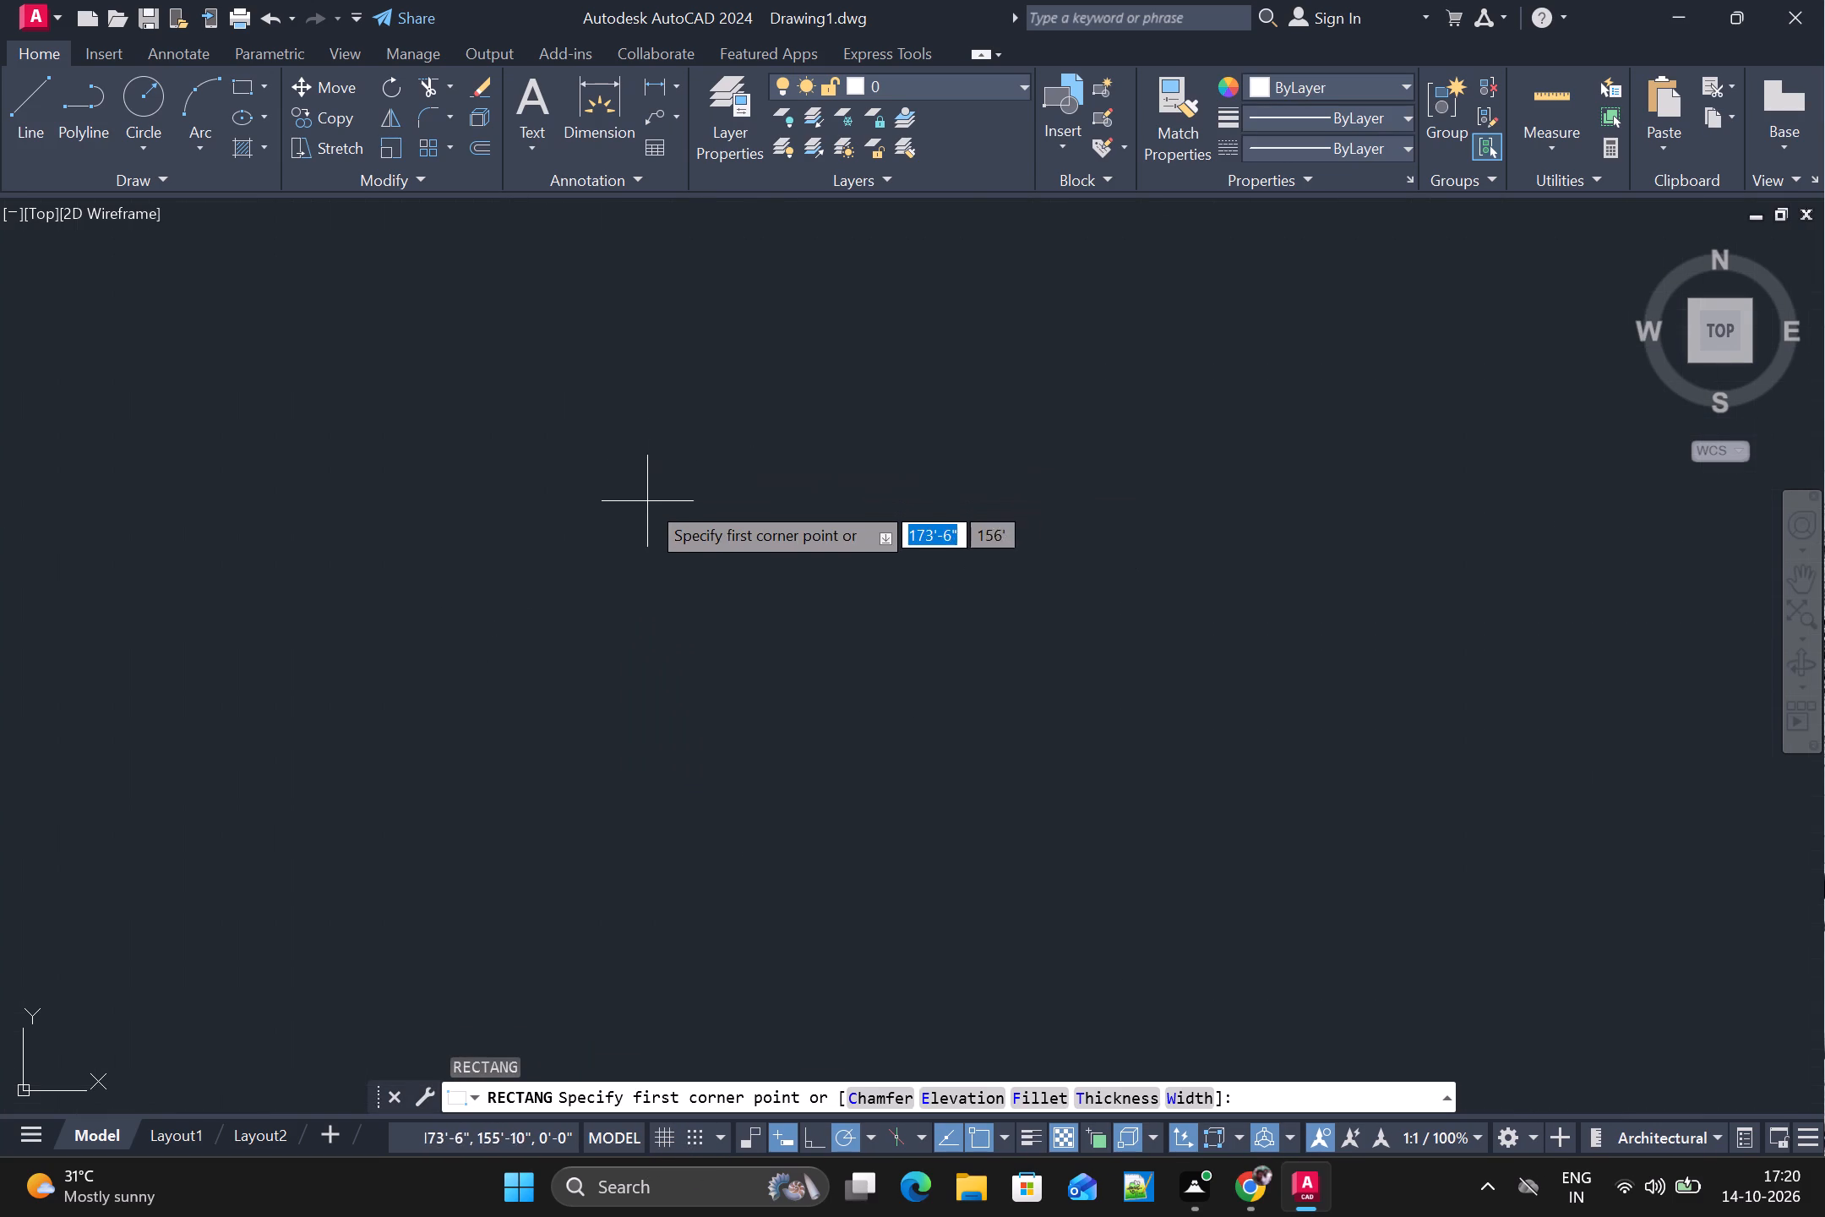
left_click(640, 515)
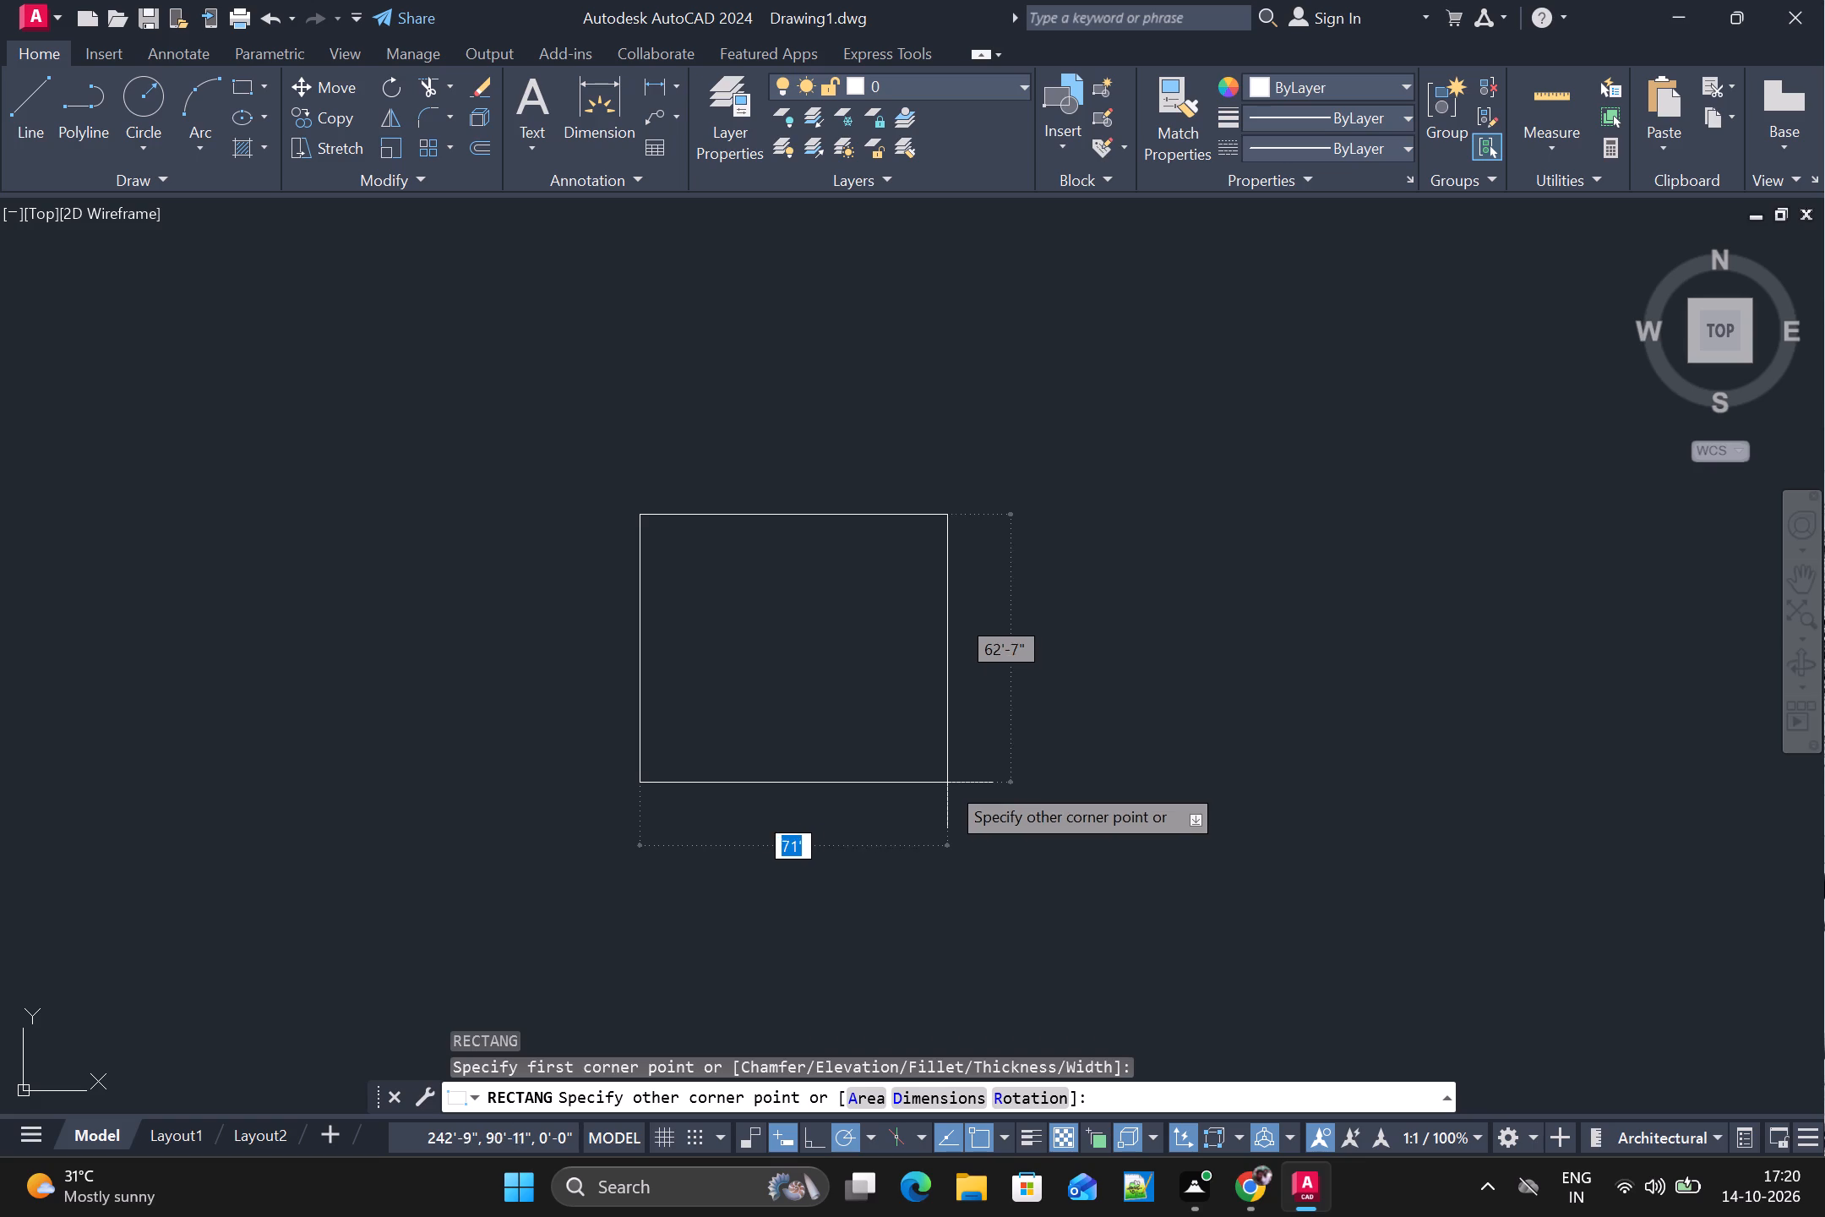
left_click(902, 695)
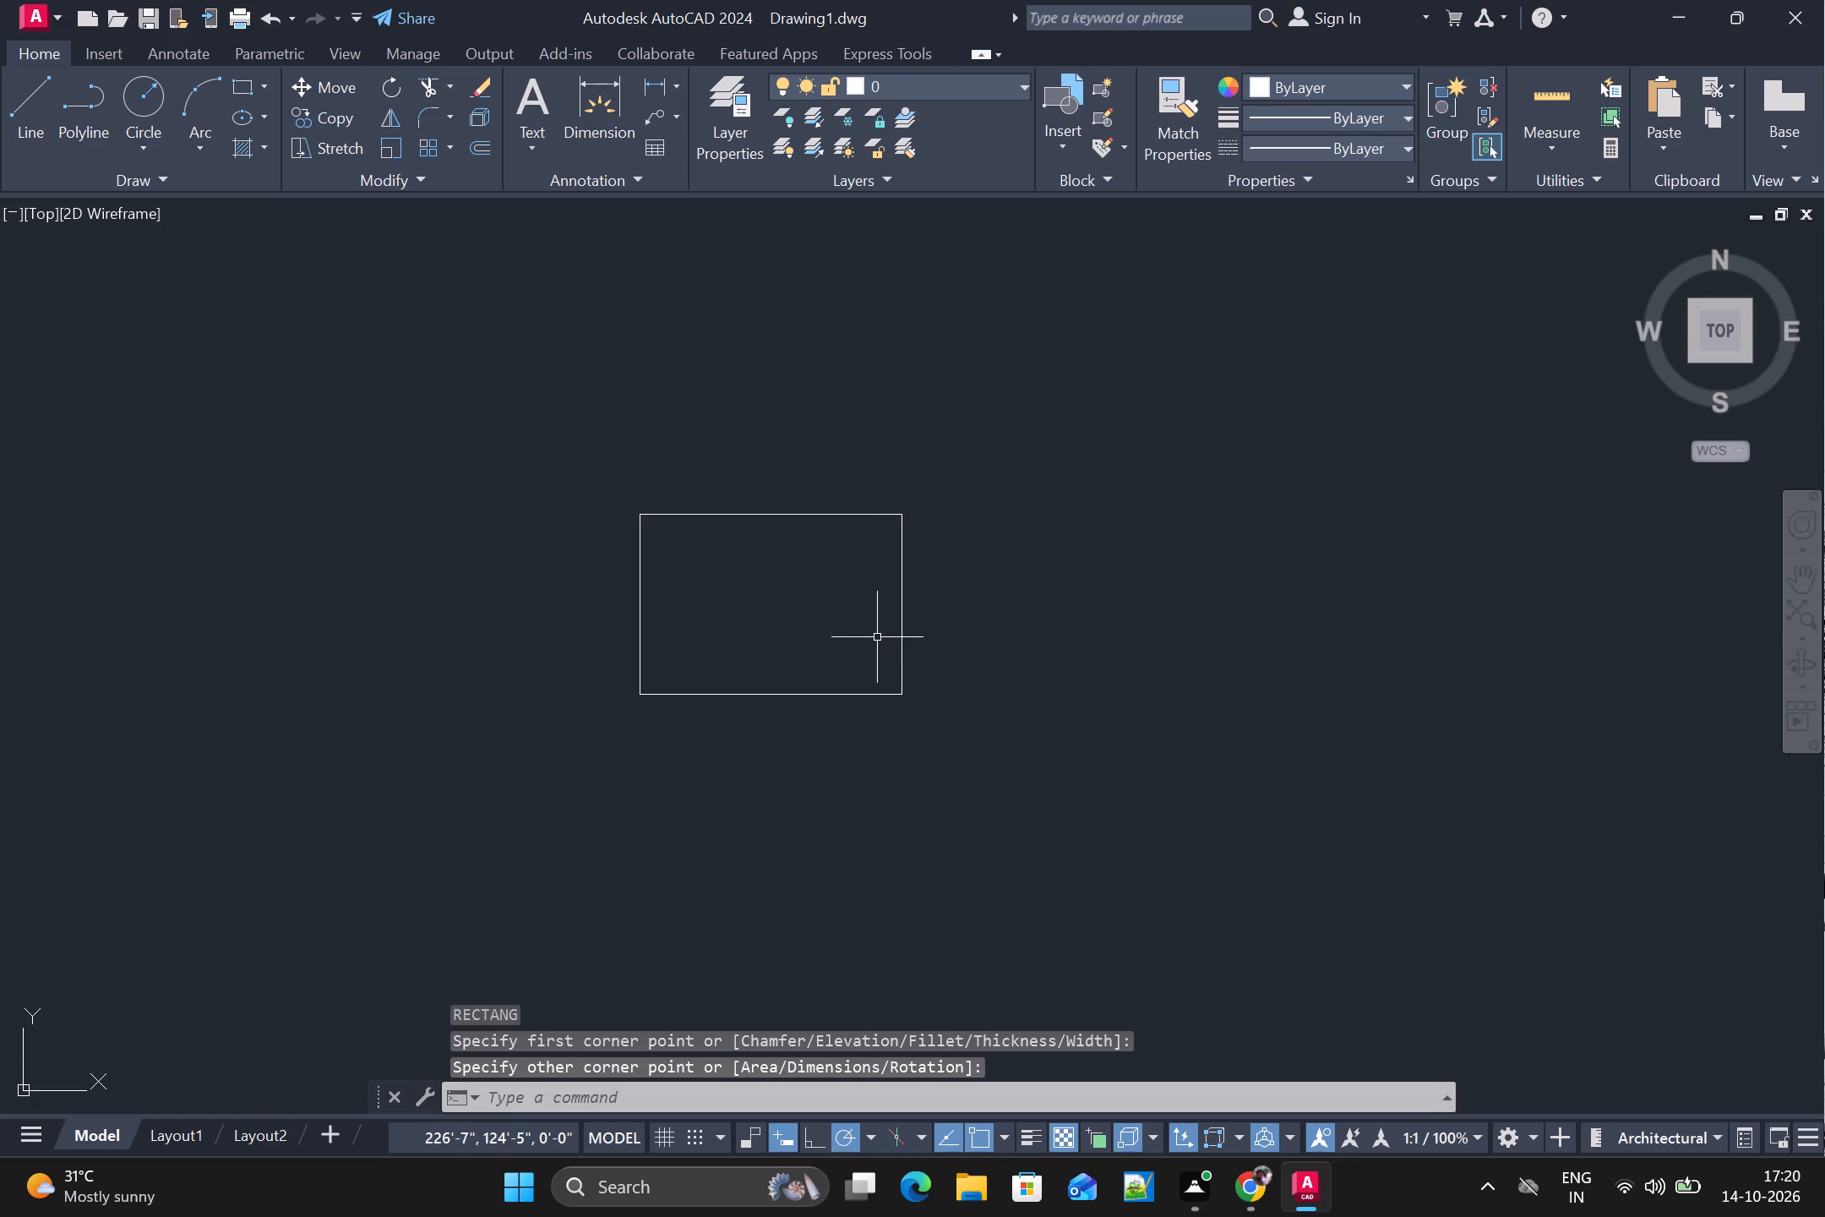
key("space")
left_click(806, 614)
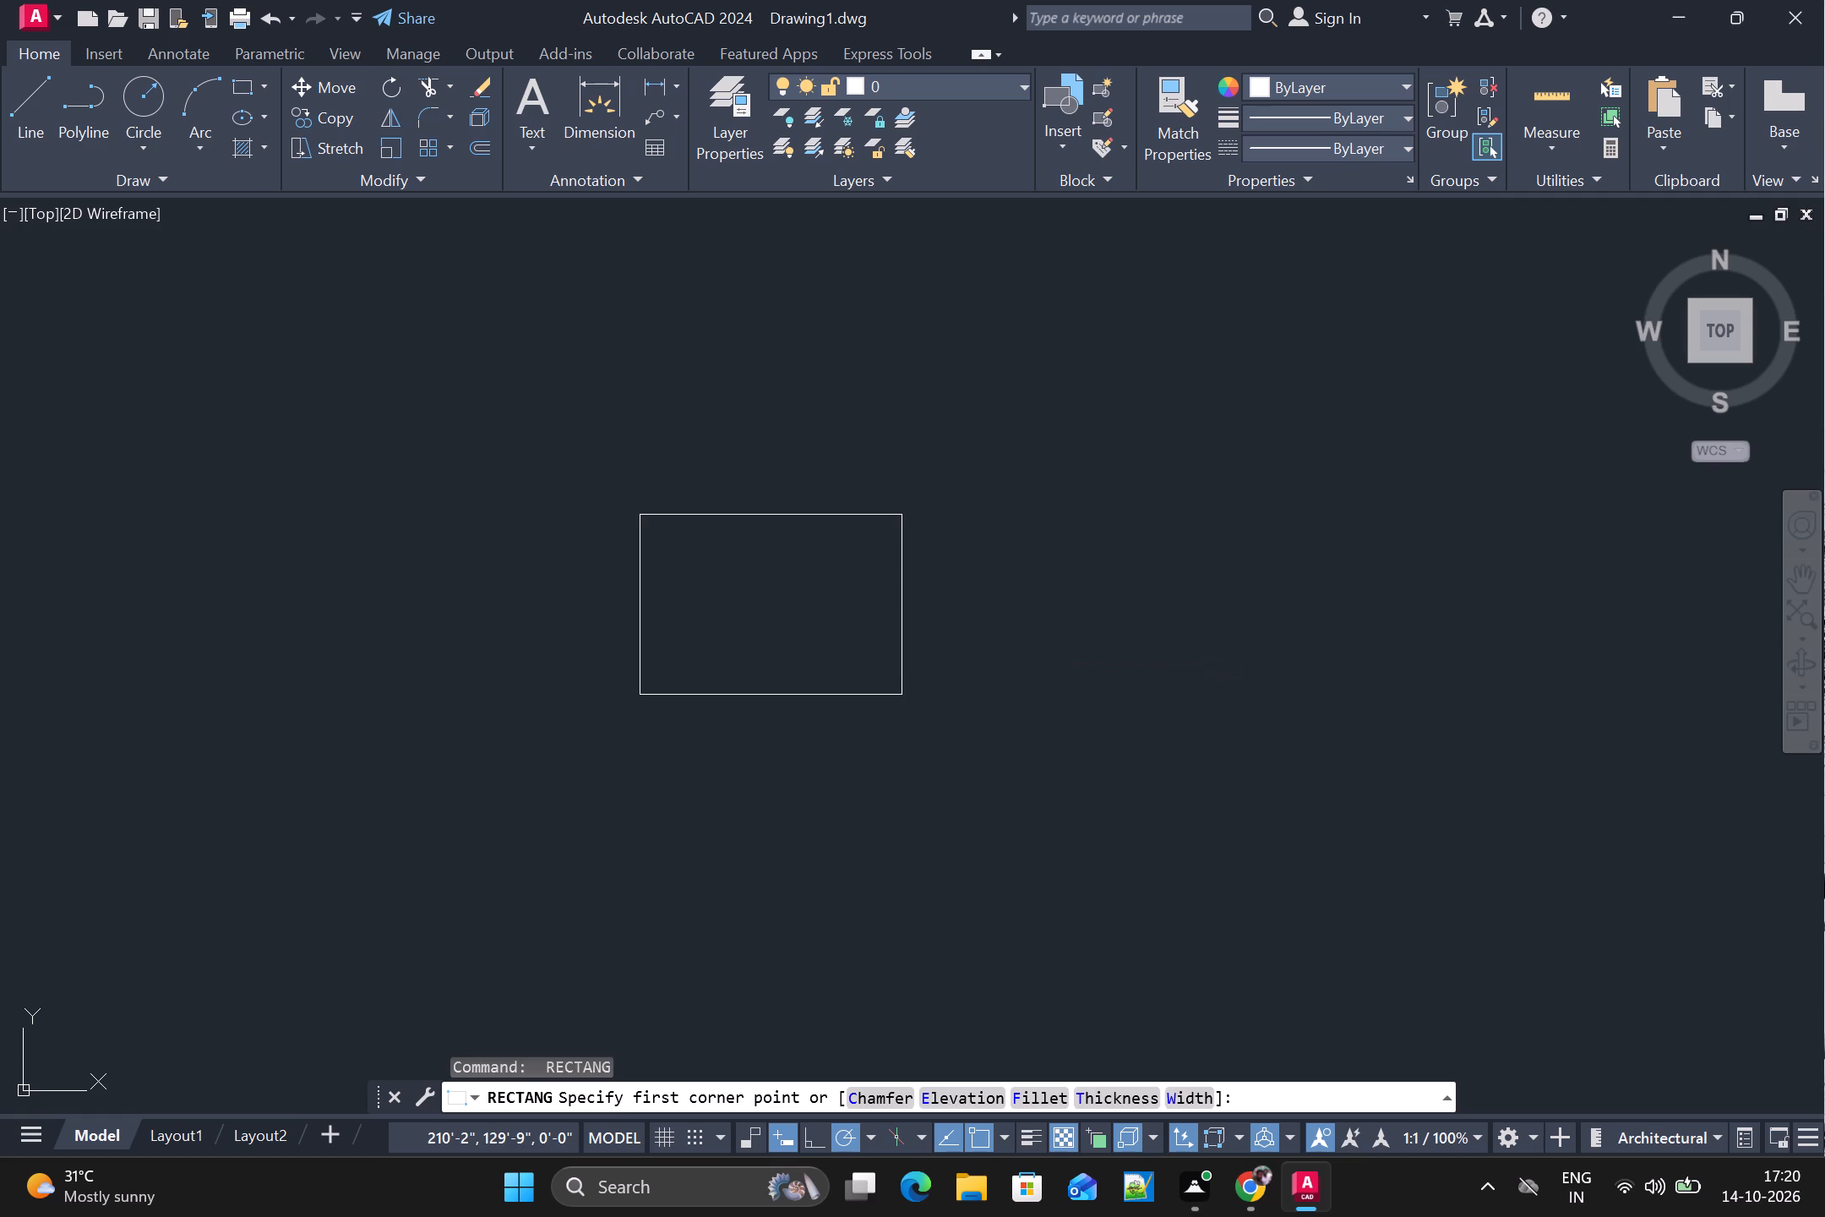
left_click(1013, 772)
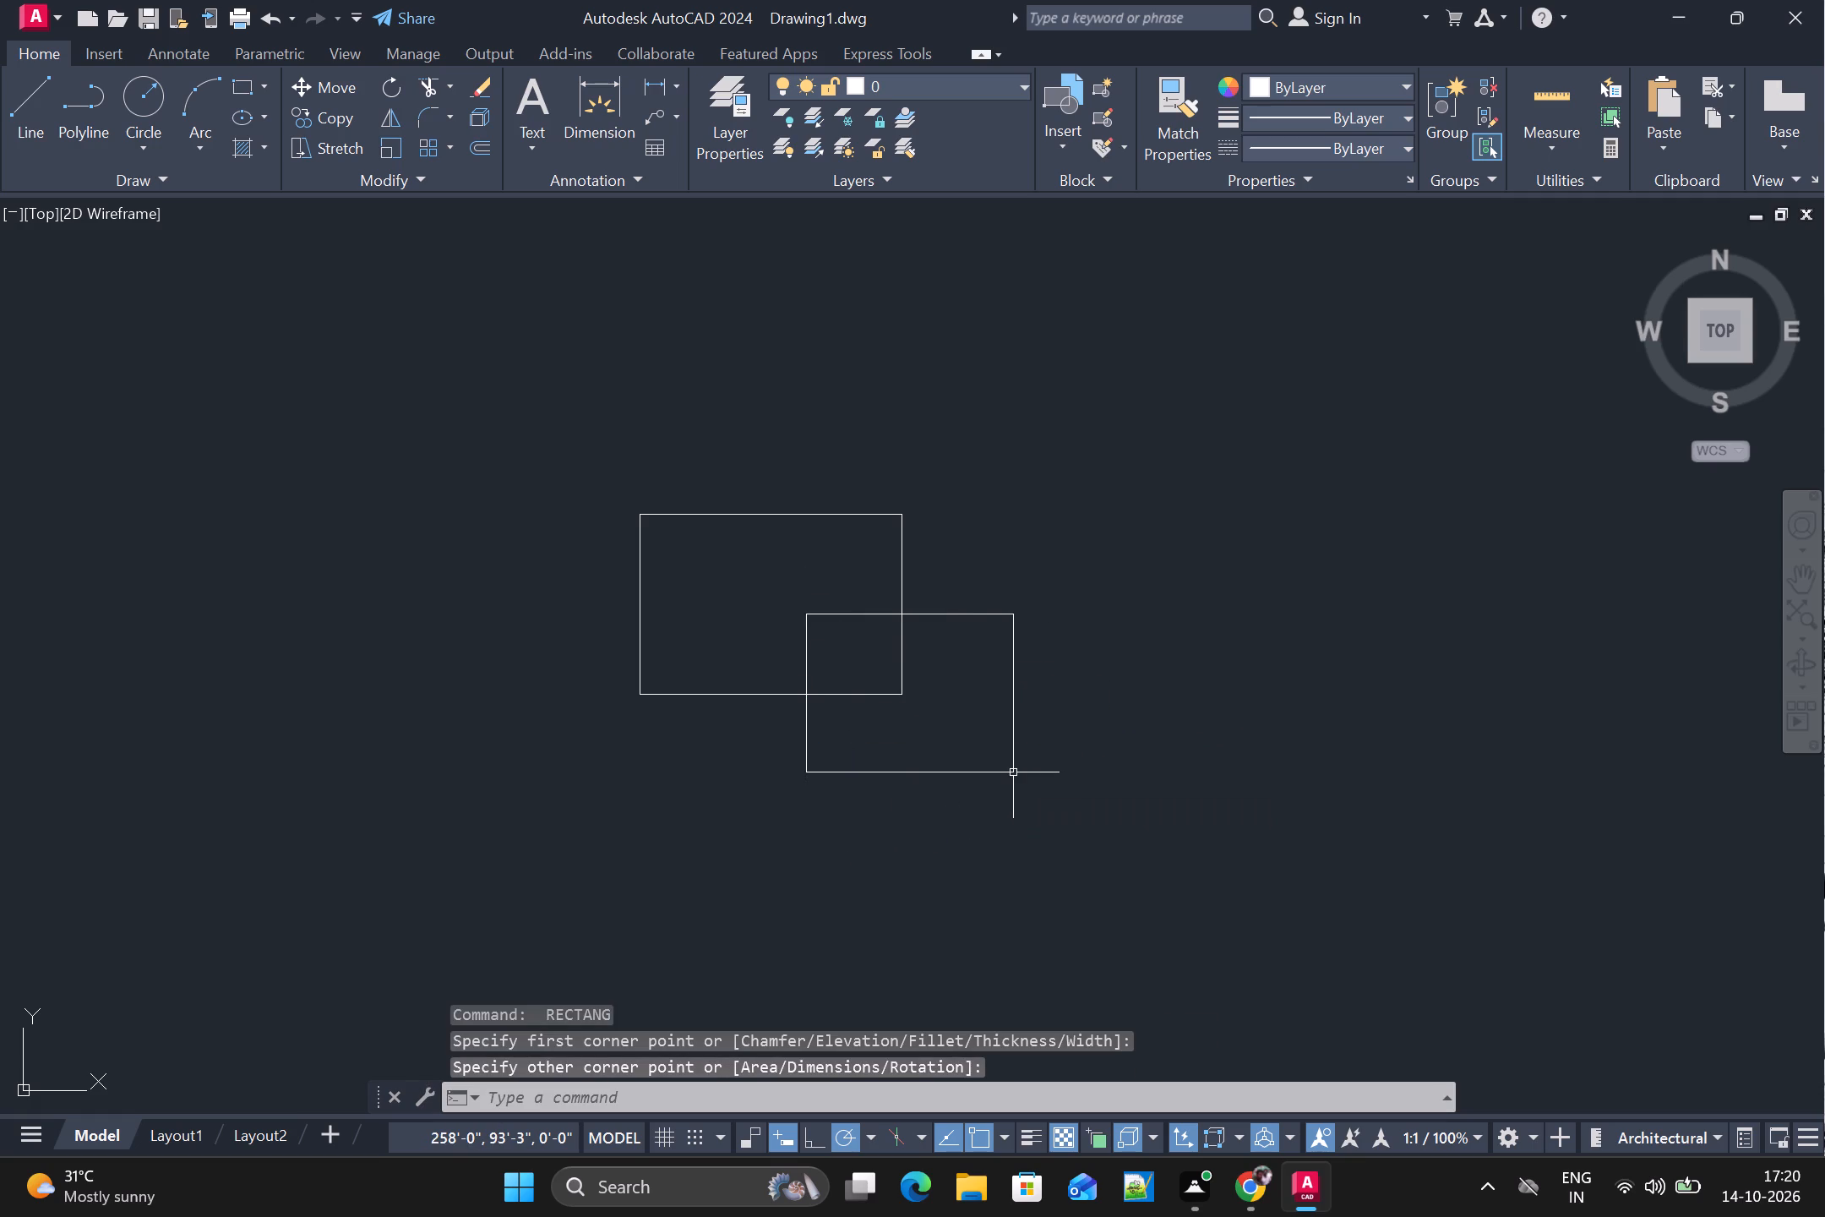
Draw two more, progressively smaller rectangles, each overlapping the lower-right corner of the previous one to continue the diagonal chain.
key("space")
left_click(962, 723)
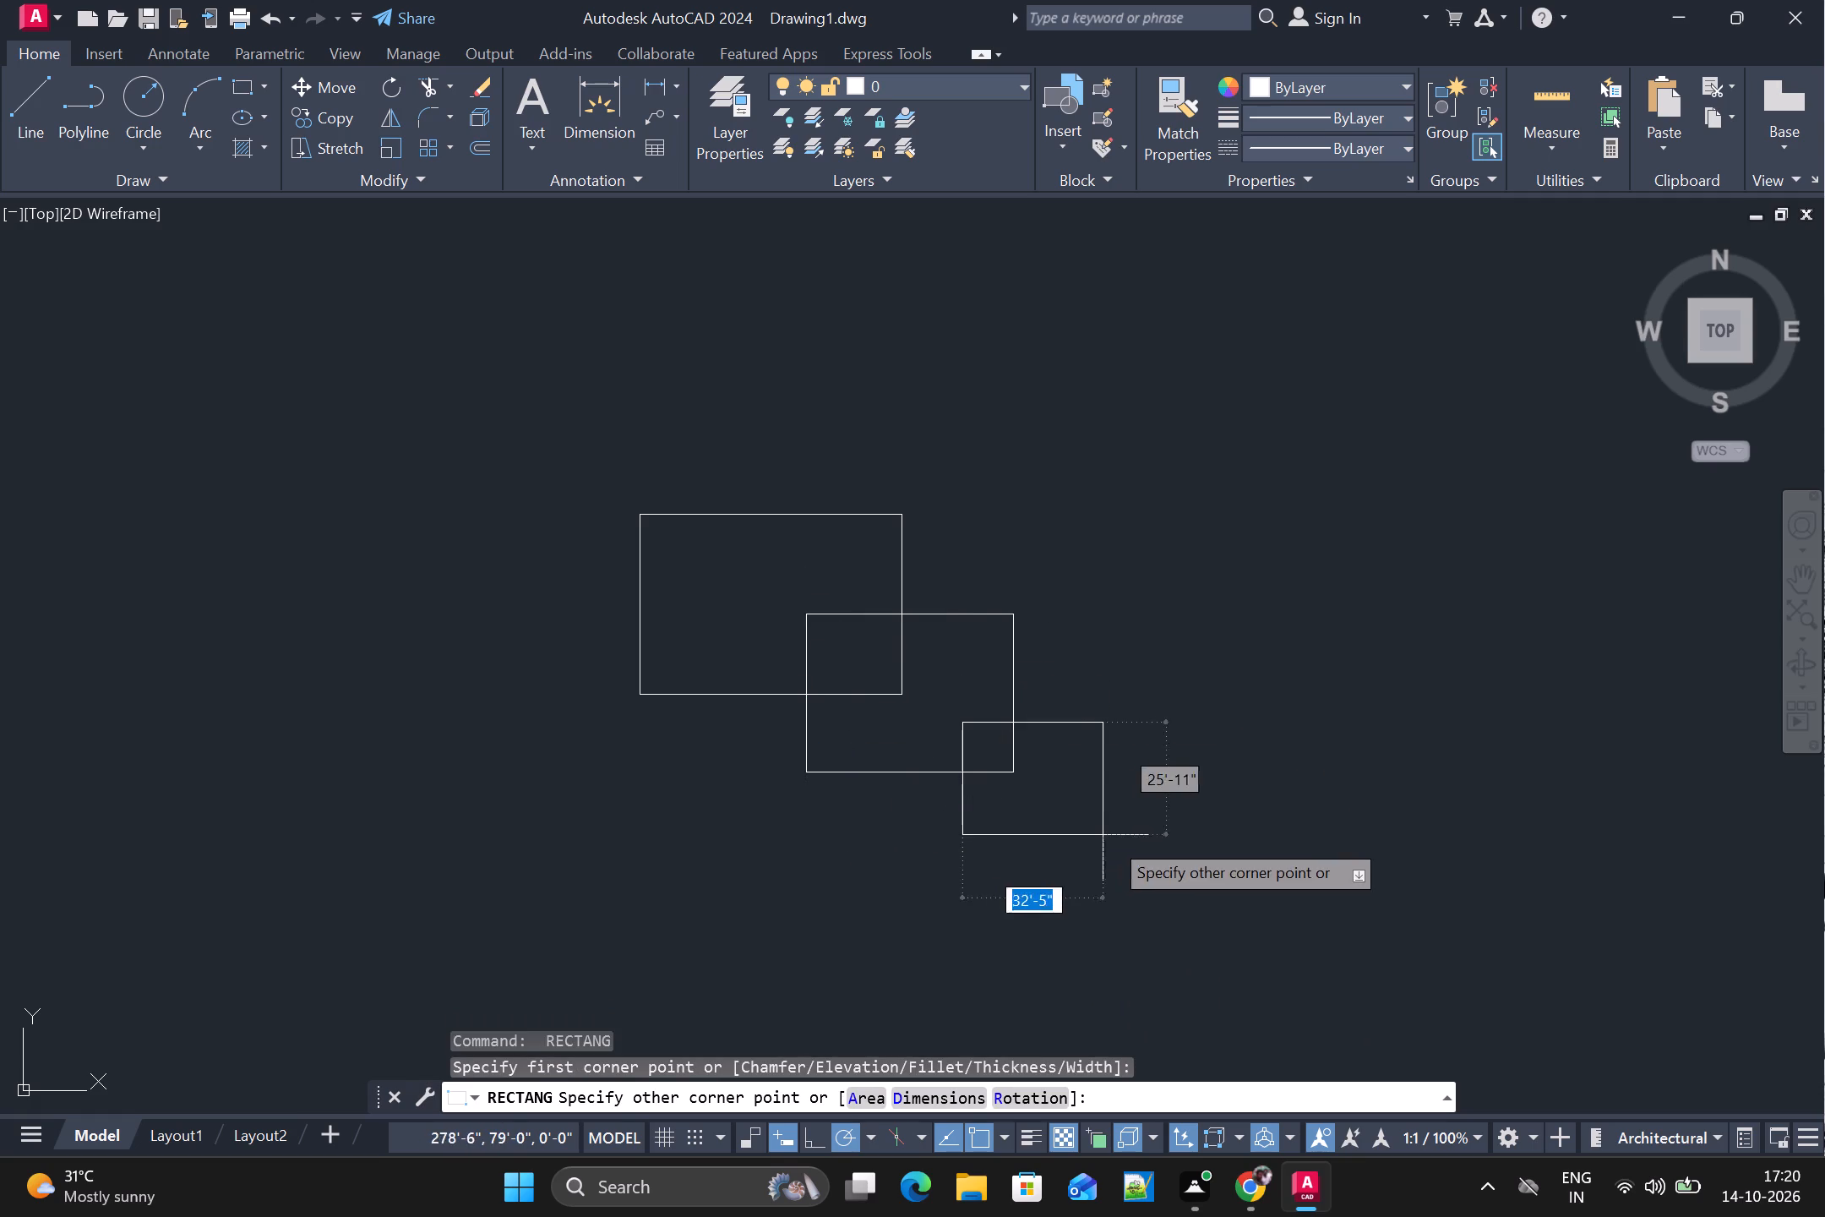
left_click(1135, 838)
left_click(1097, 786)
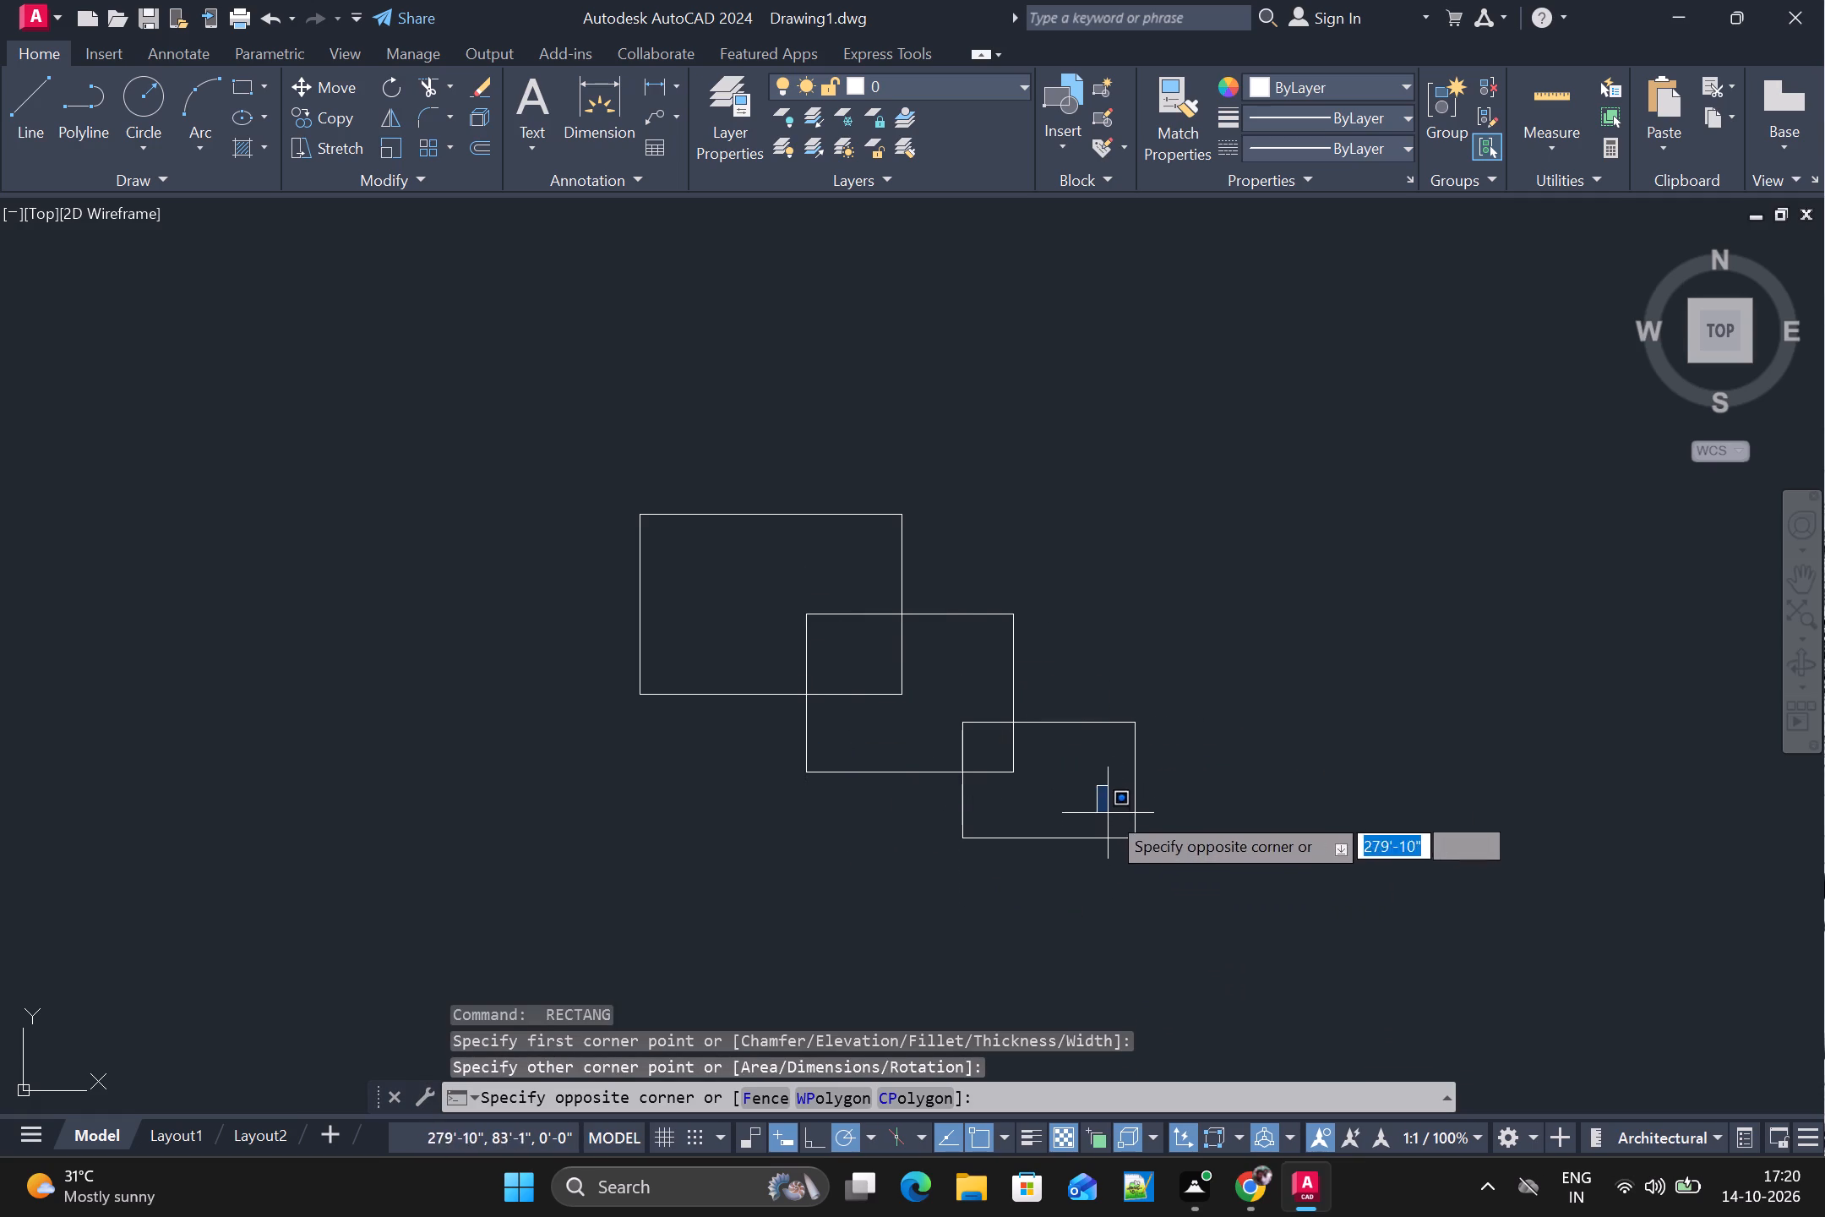
left_click(1185, 869)
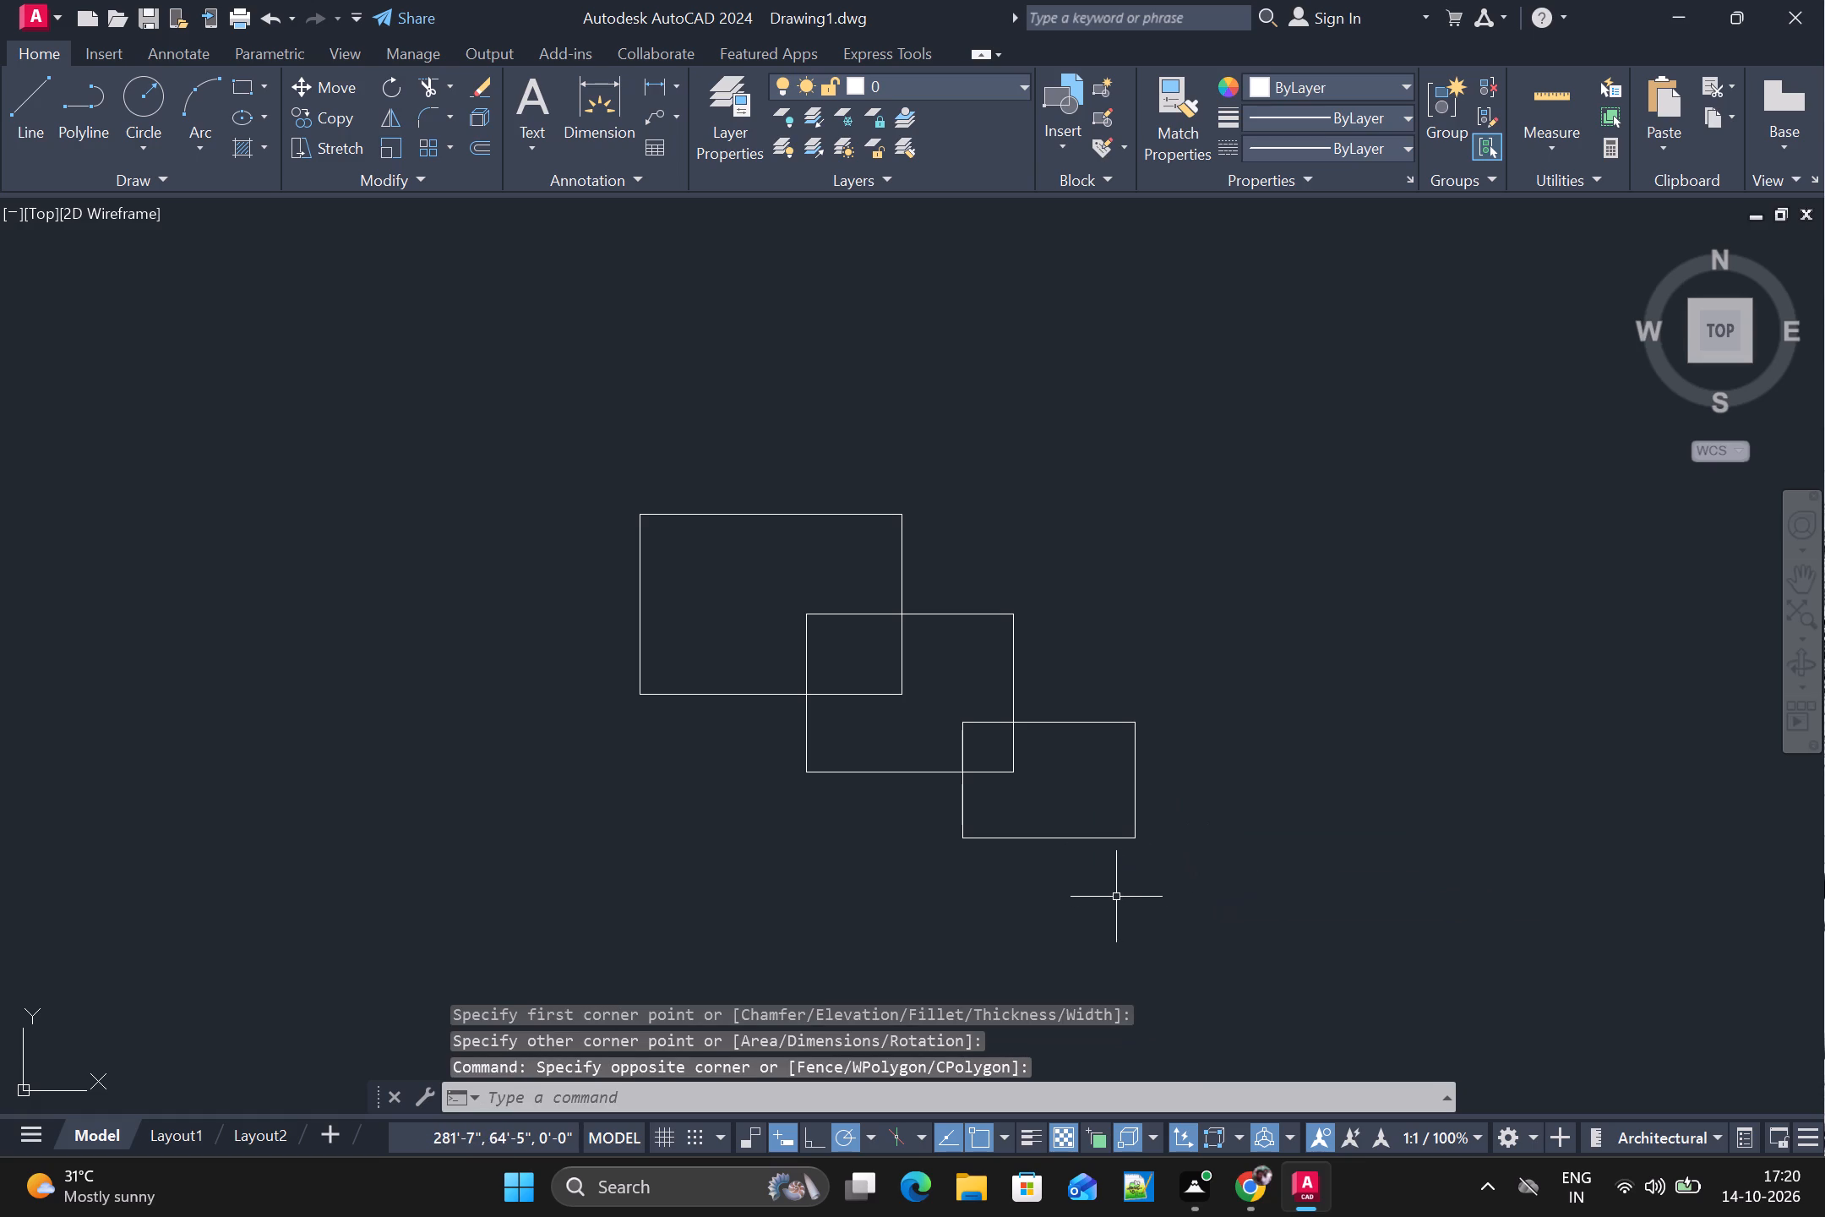
key("space")
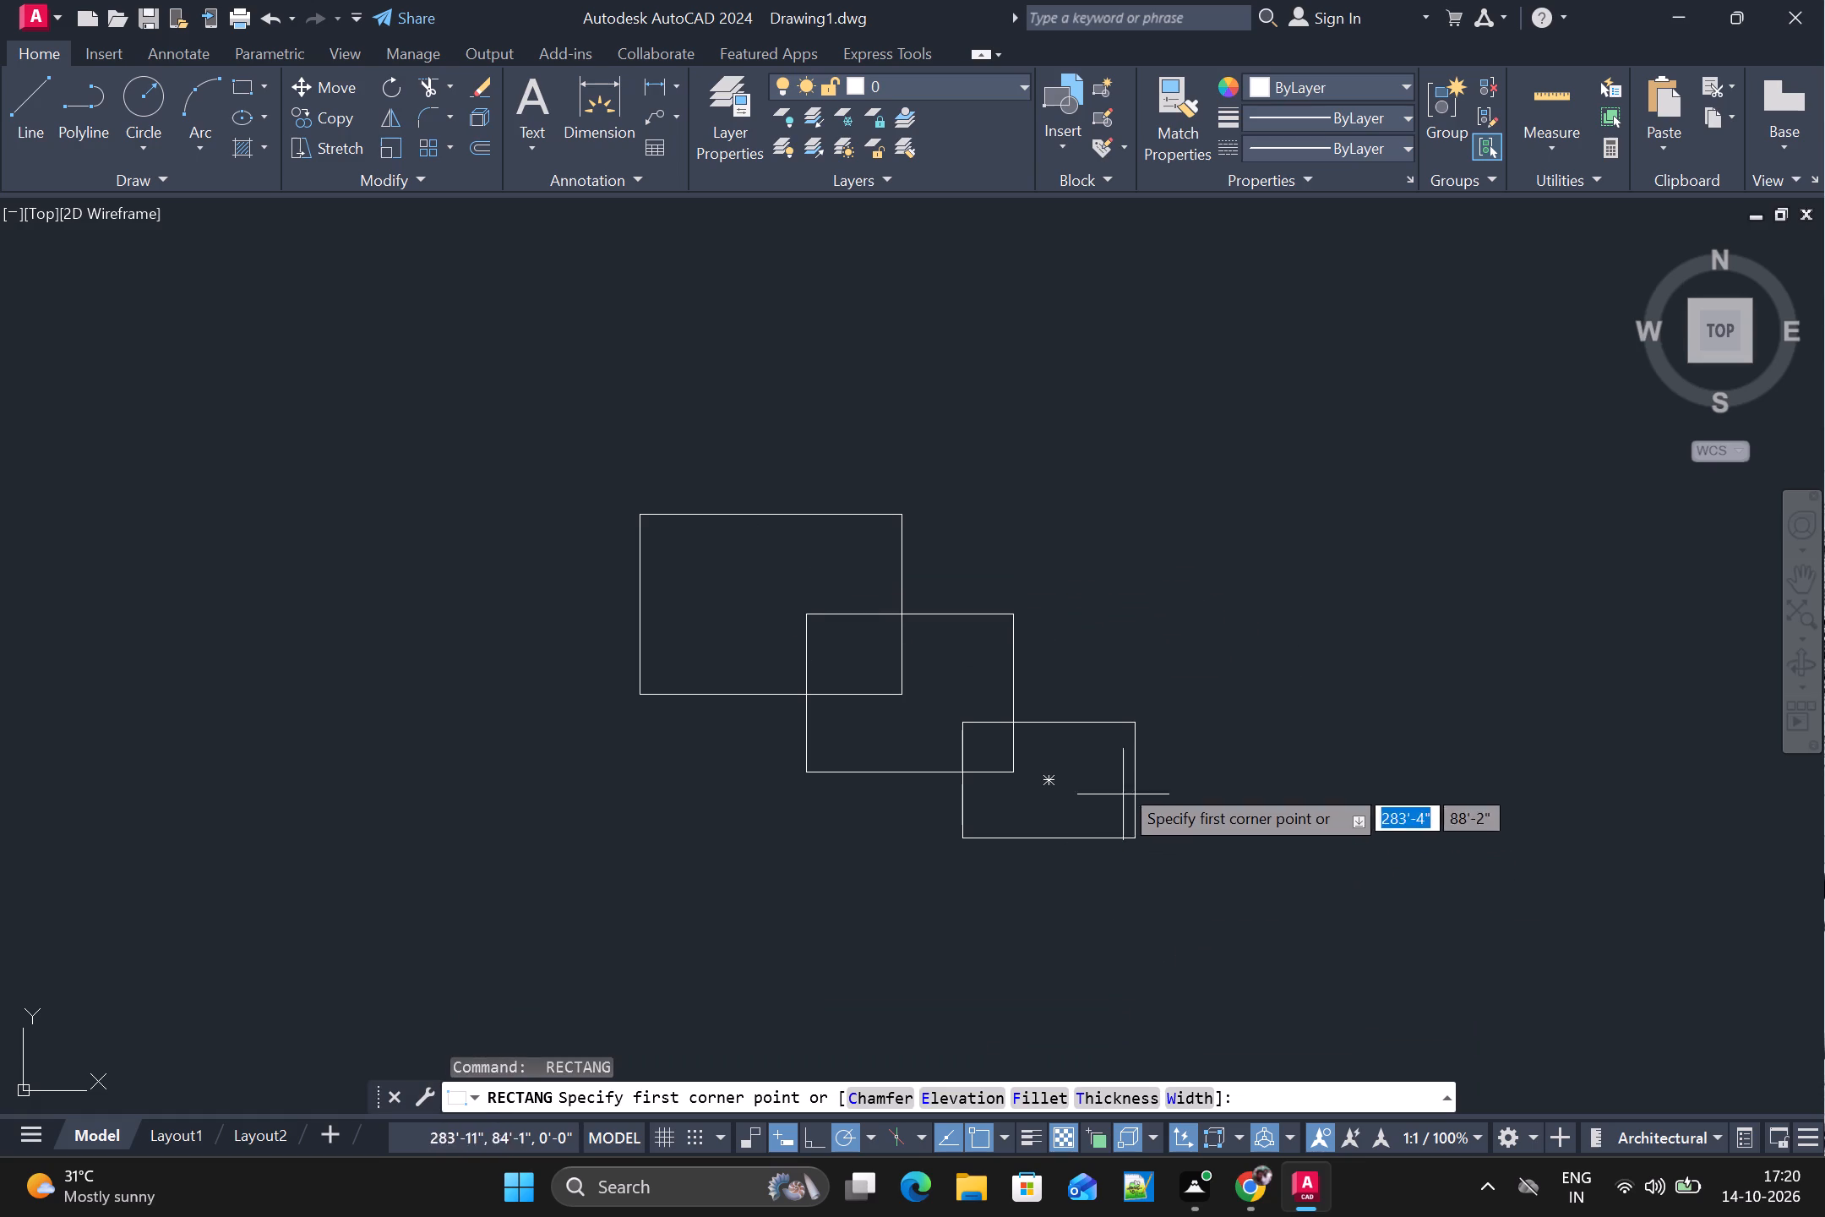
left_click(1101, 797)
left_click(1213, 881)
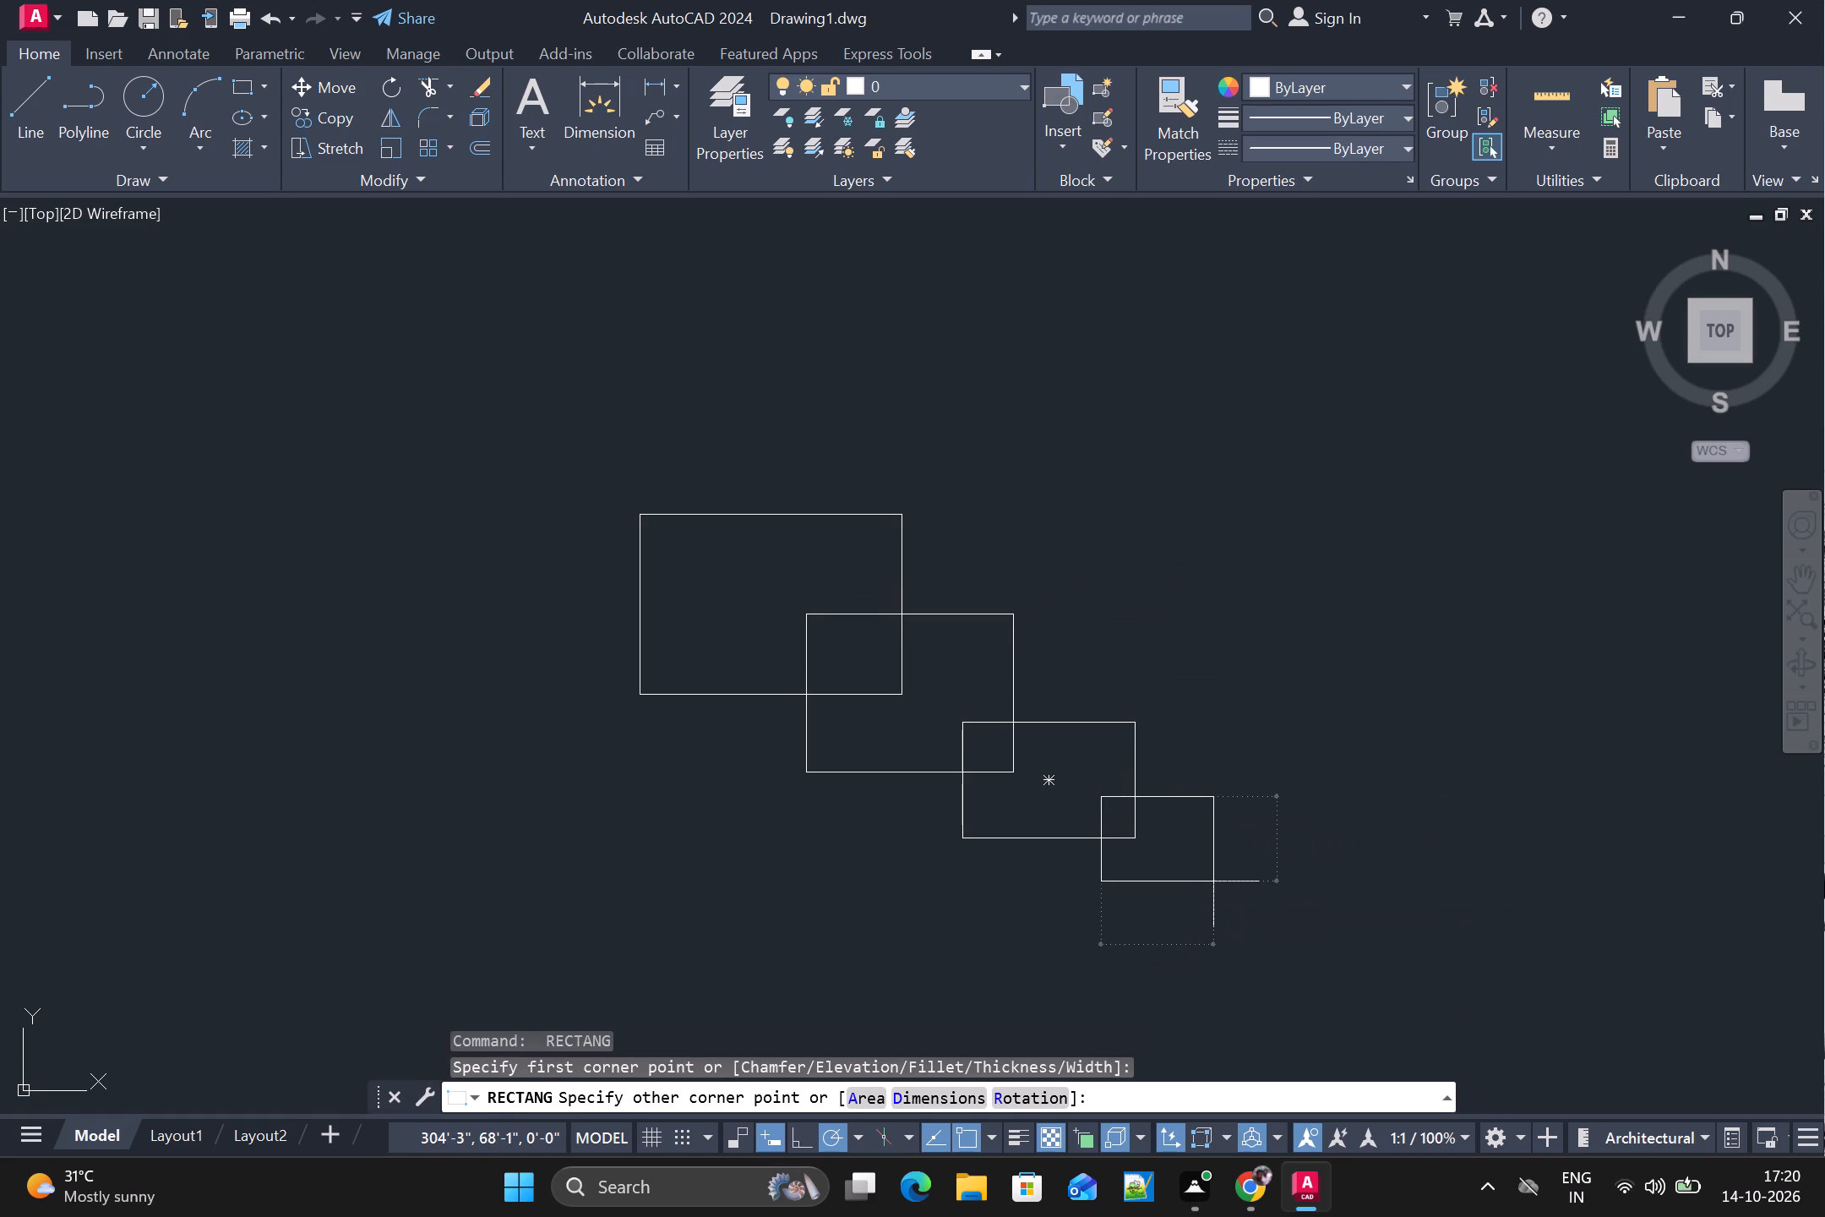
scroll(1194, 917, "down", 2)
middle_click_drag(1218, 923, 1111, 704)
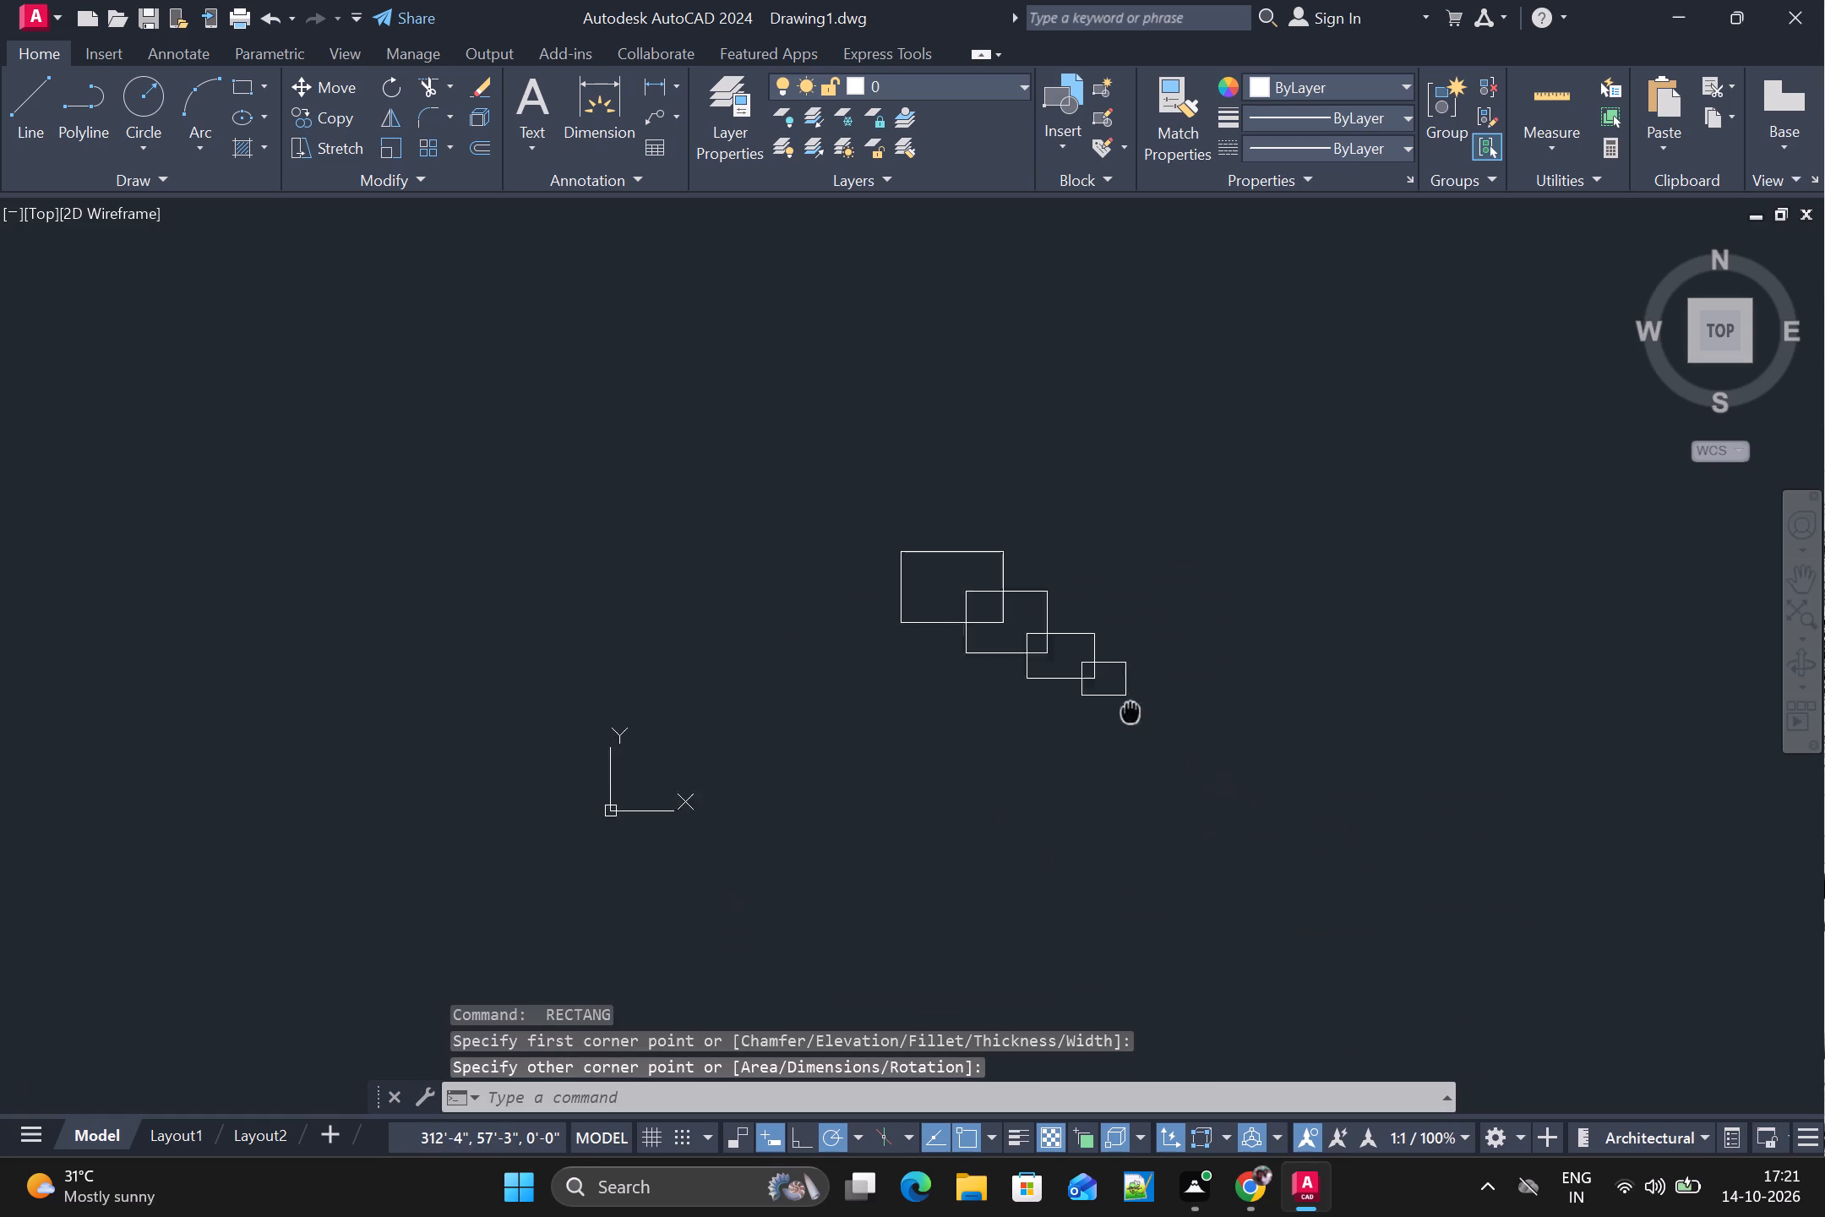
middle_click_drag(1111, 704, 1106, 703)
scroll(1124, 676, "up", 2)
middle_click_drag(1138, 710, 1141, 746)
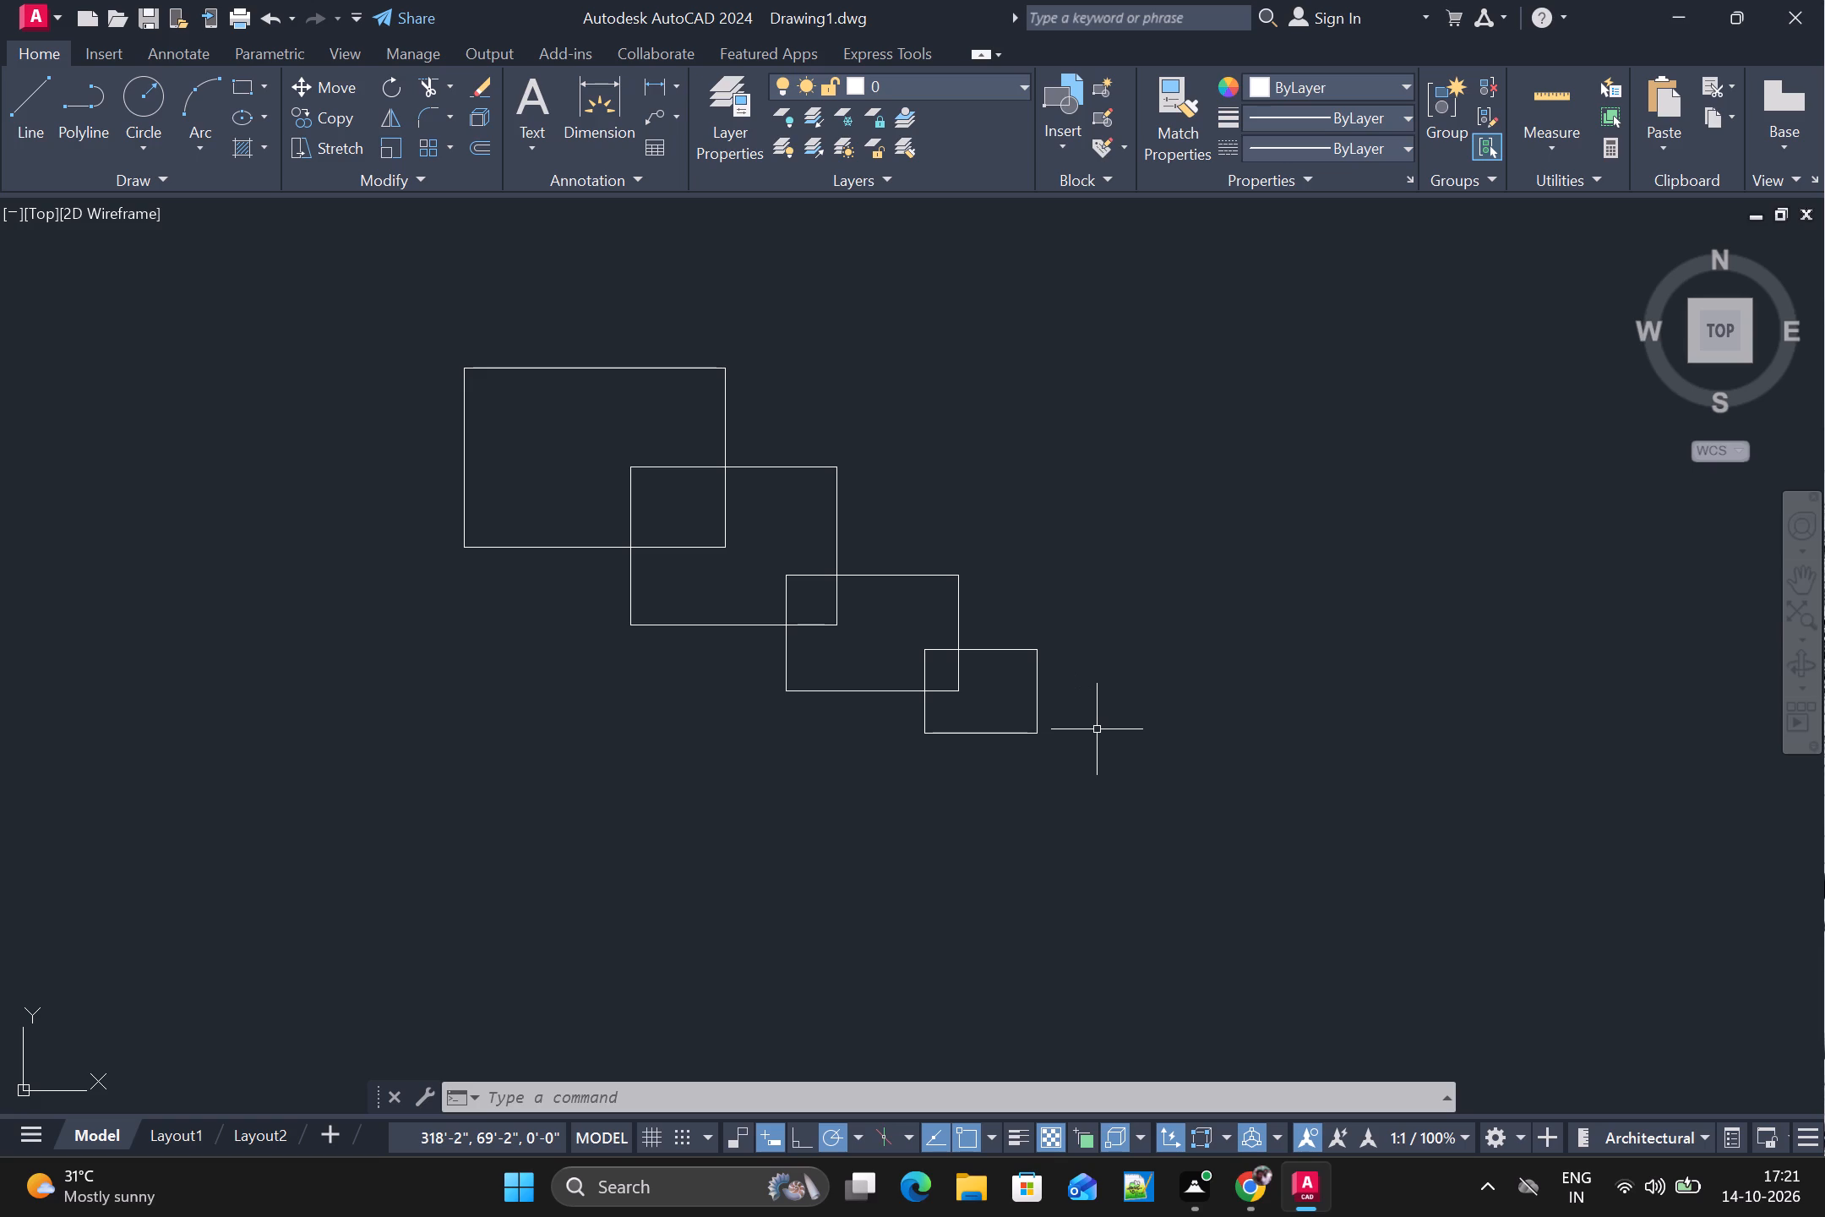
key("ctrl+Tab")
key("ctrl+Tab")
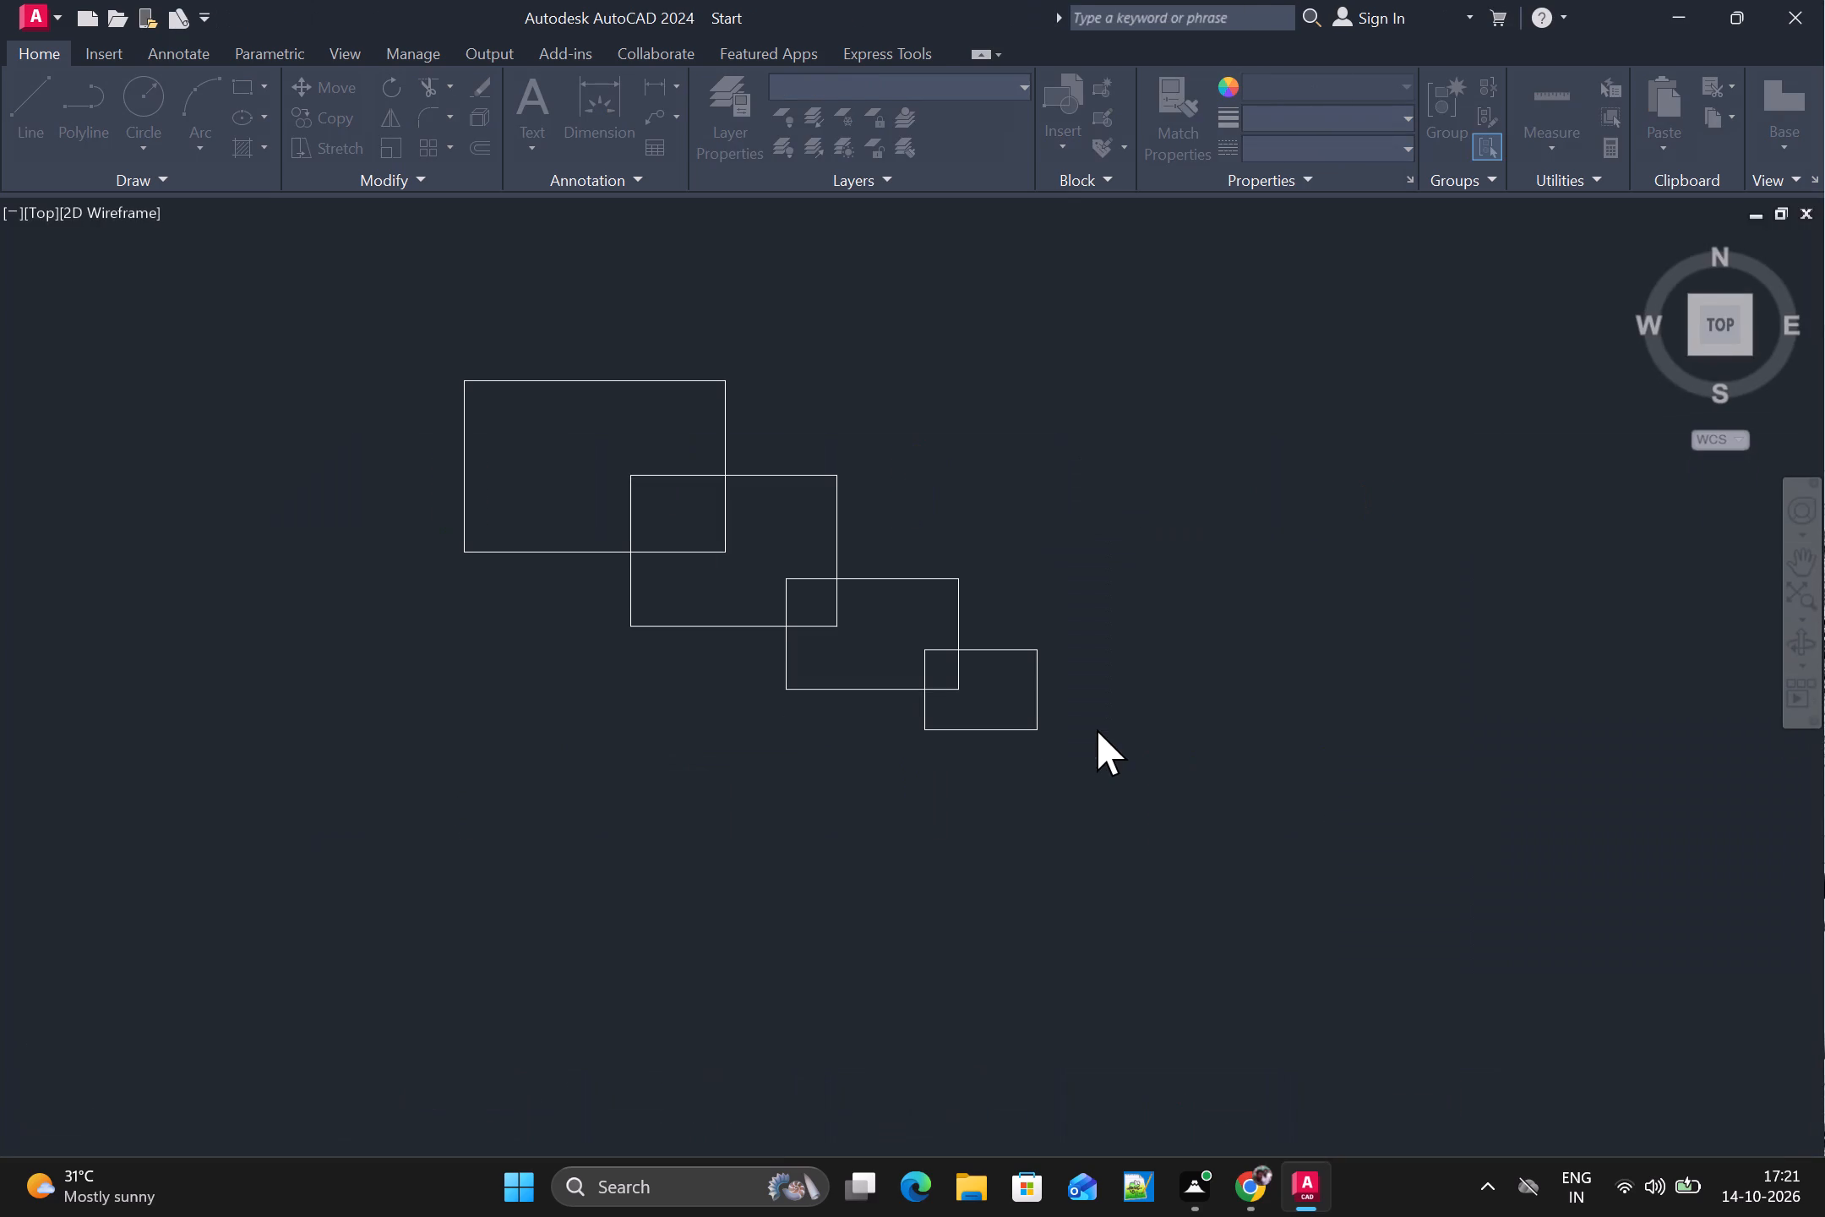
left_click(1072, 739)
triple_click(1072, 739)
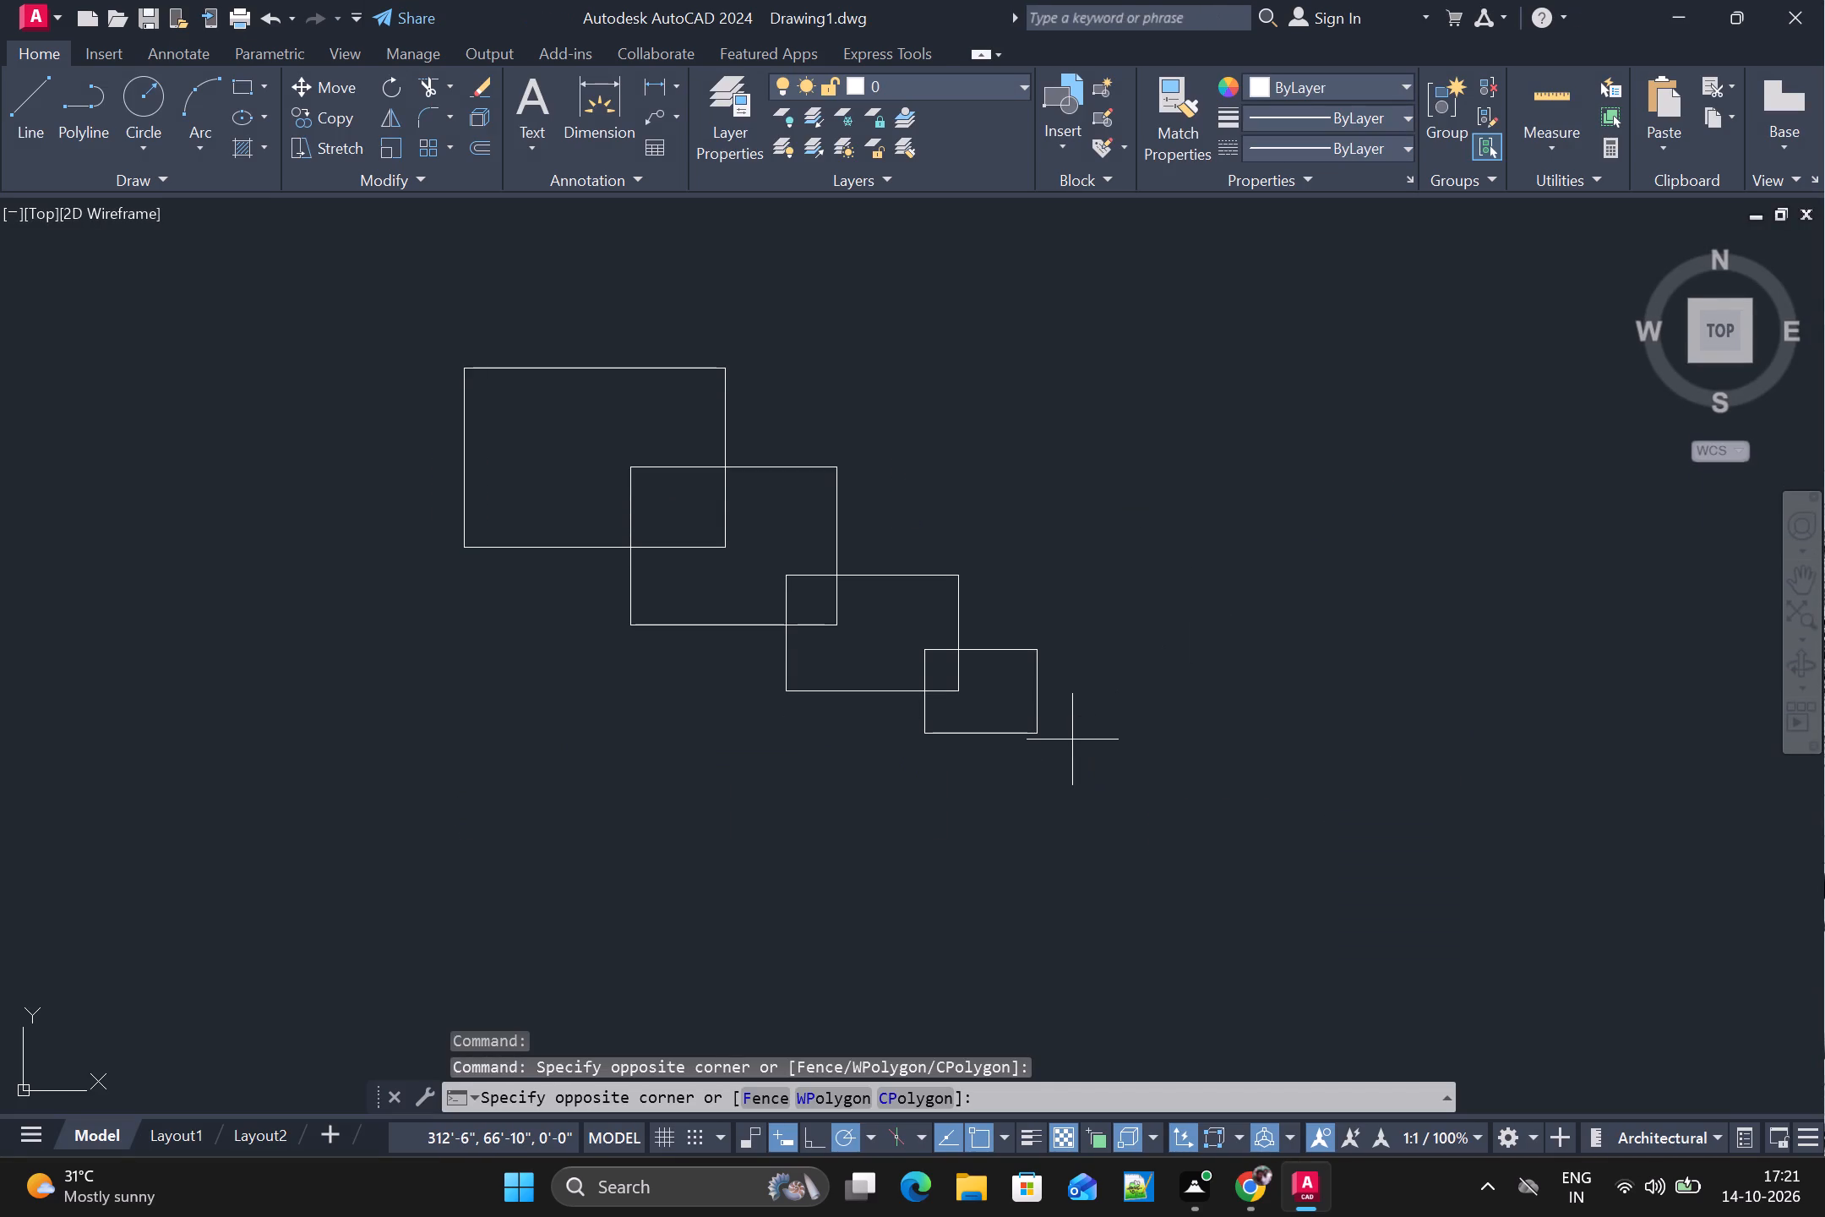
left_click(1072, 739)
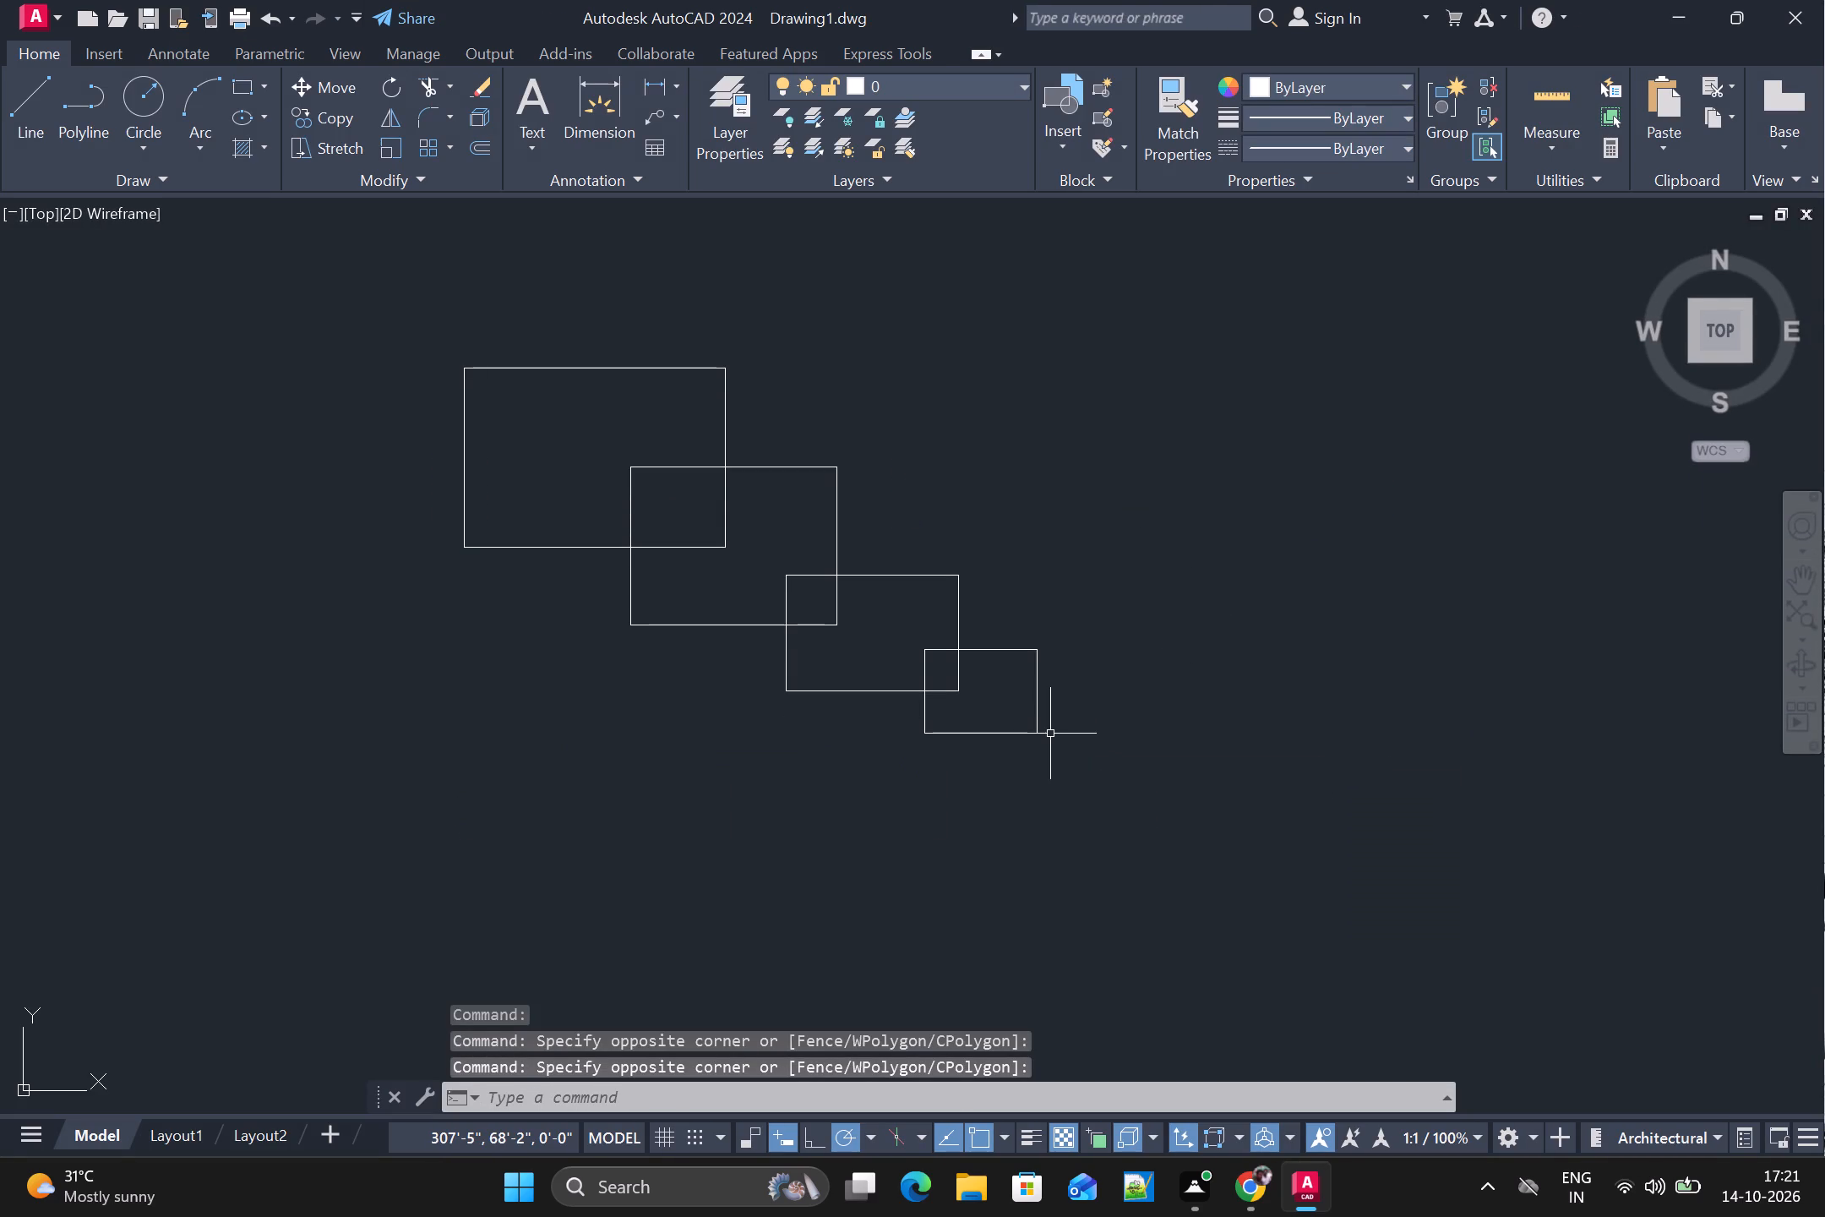
Erase all four overlapping rectangles, starting with the smallest one at the lower end of the chain.
left_click(1034, 728)
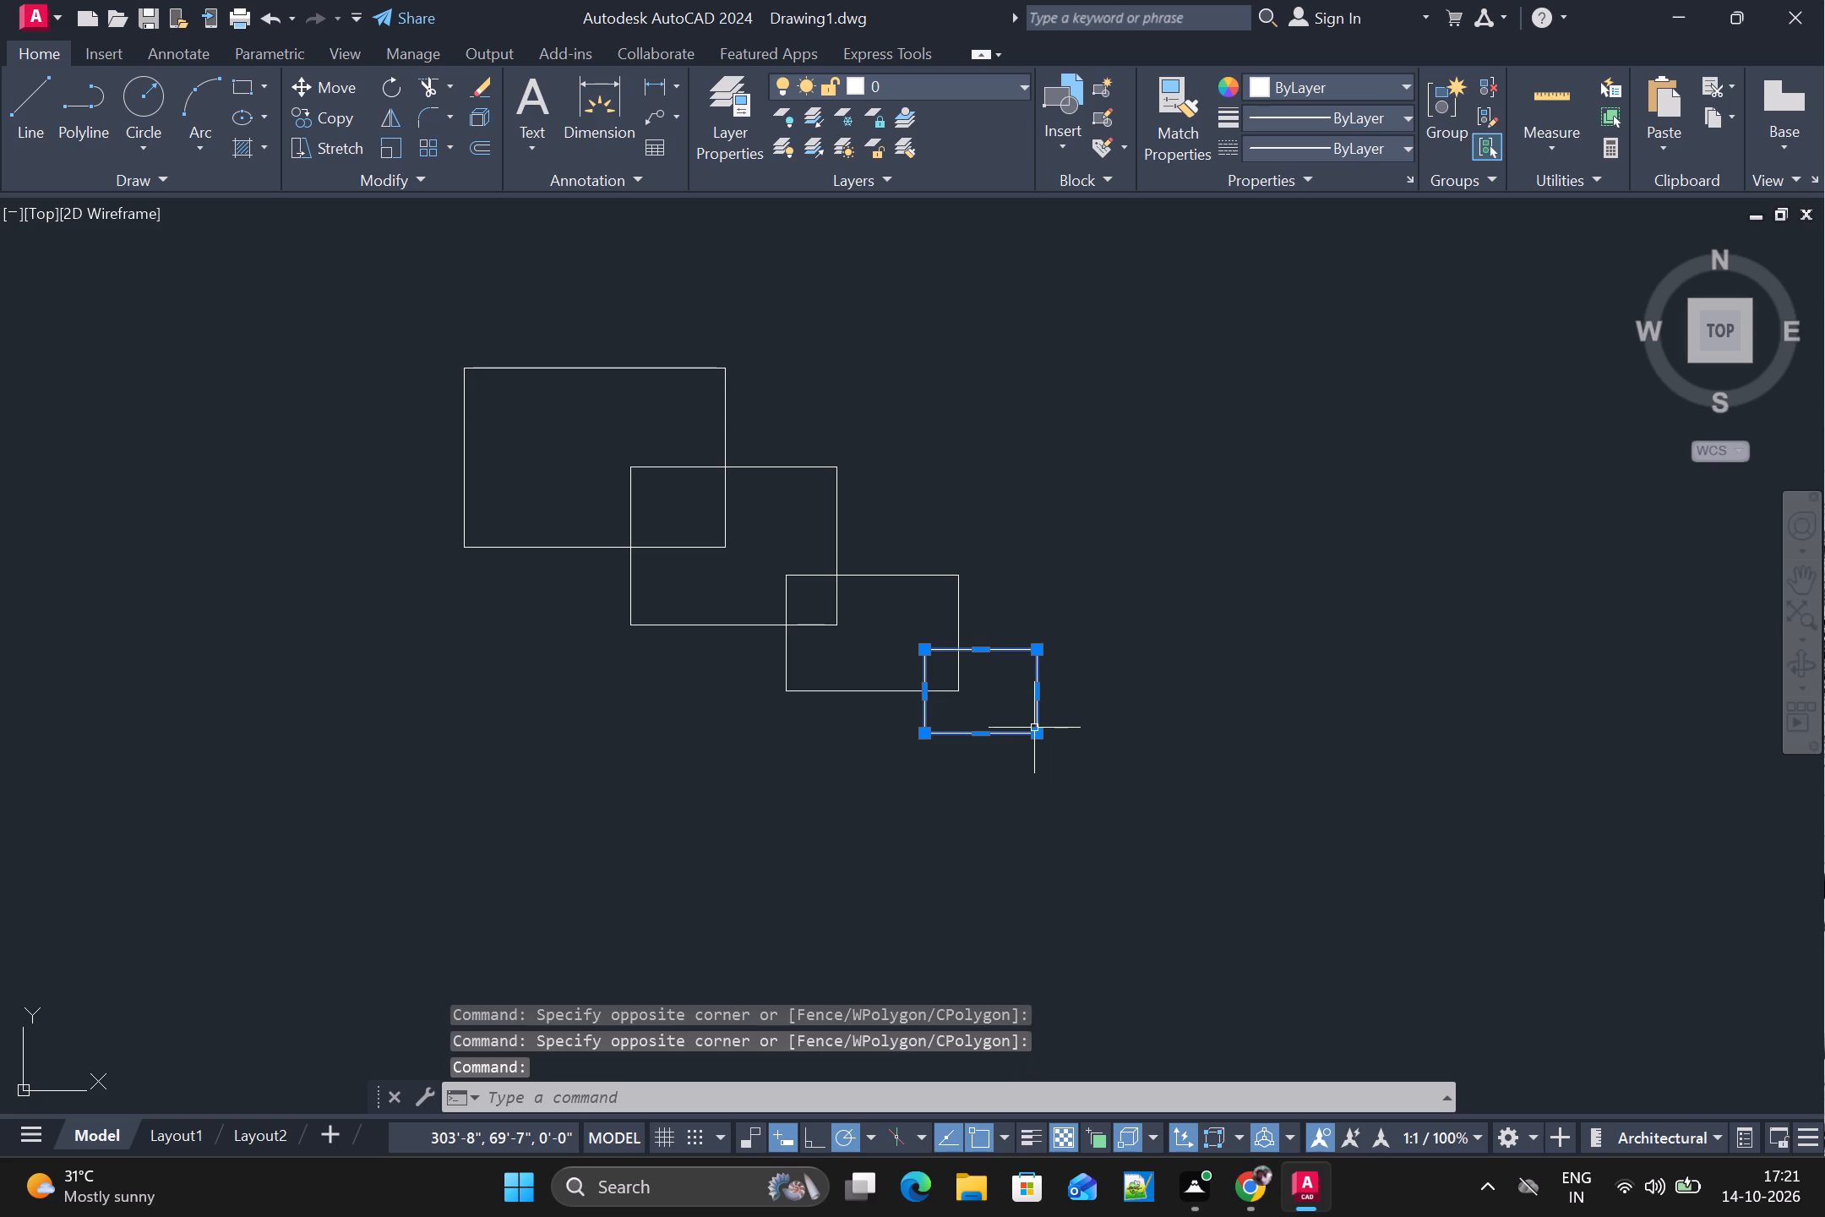
key("Delete")
key("Delete")
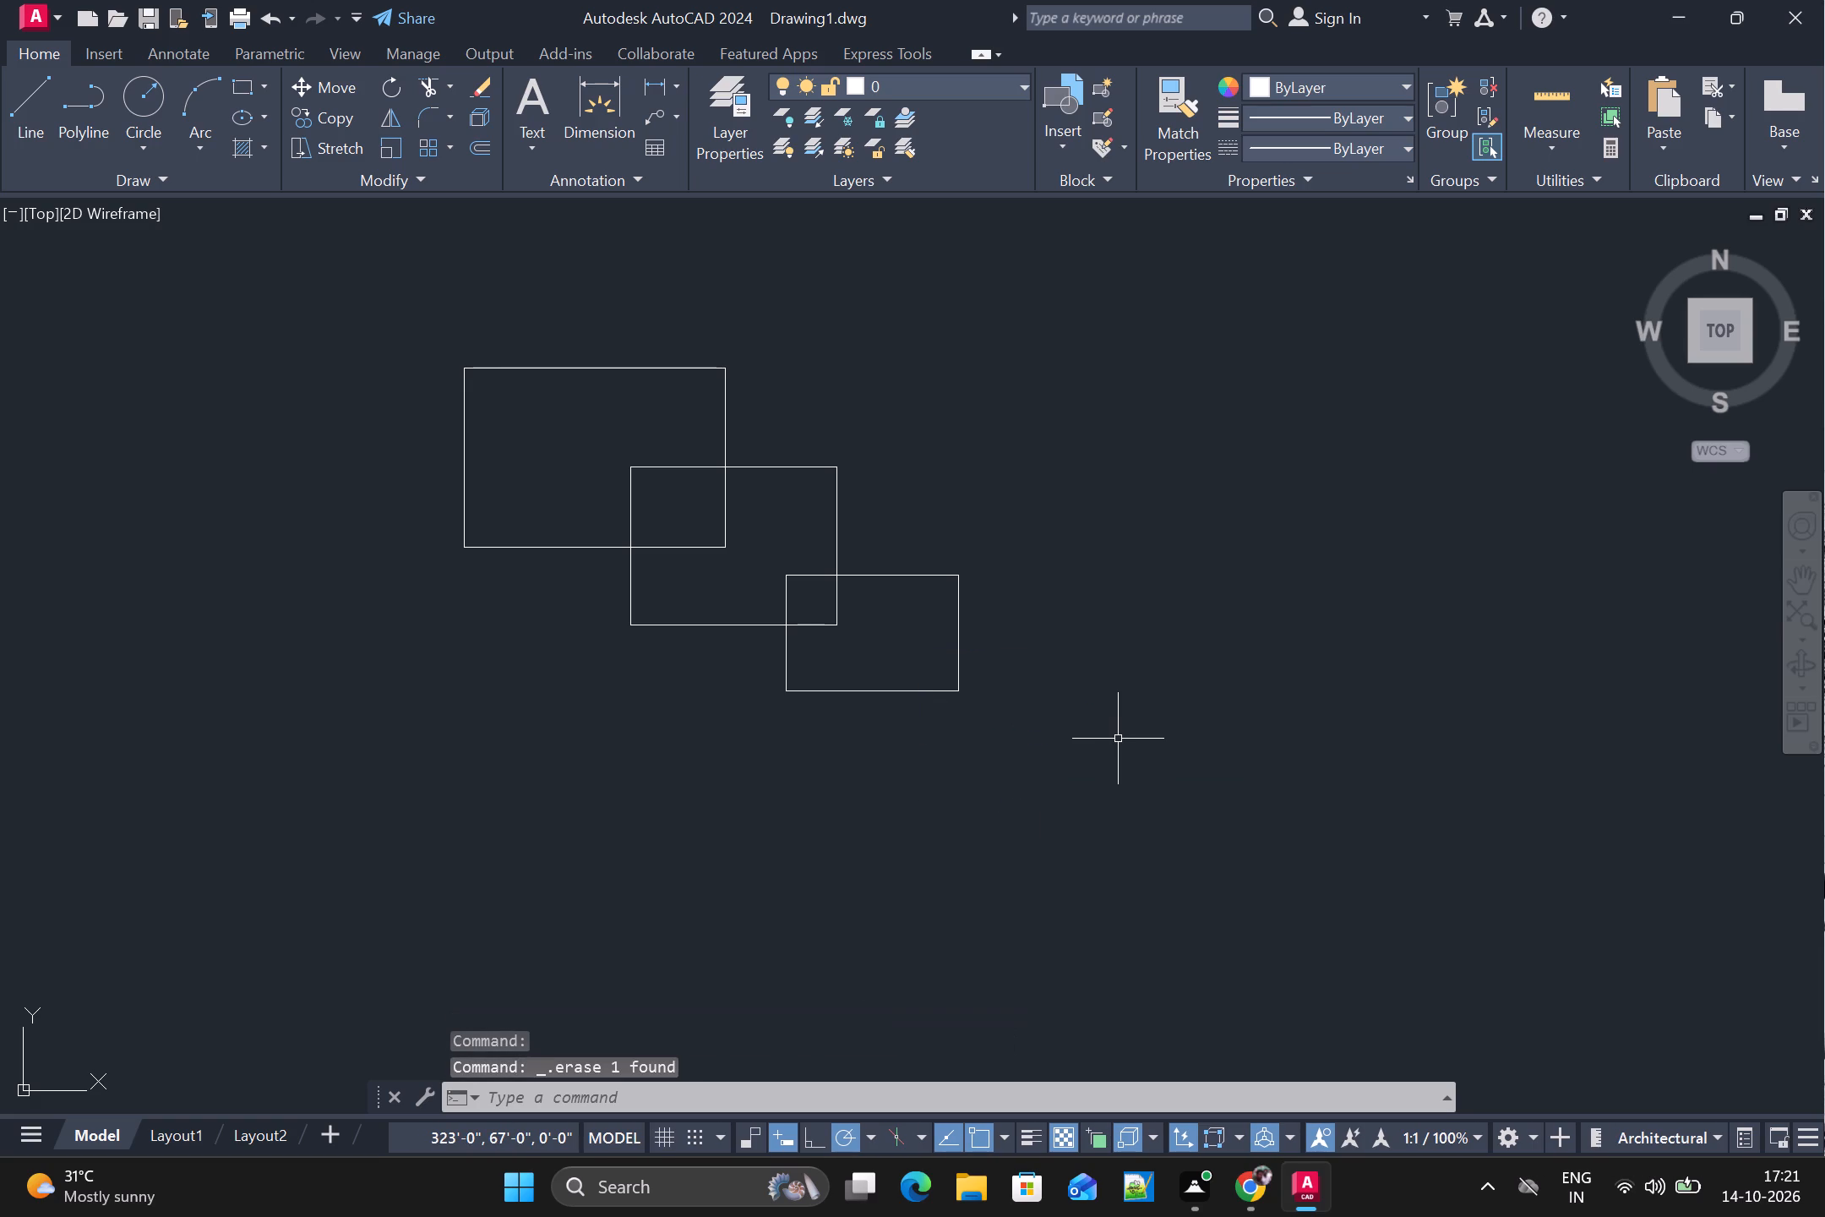
key("Delete")
key("Delete")
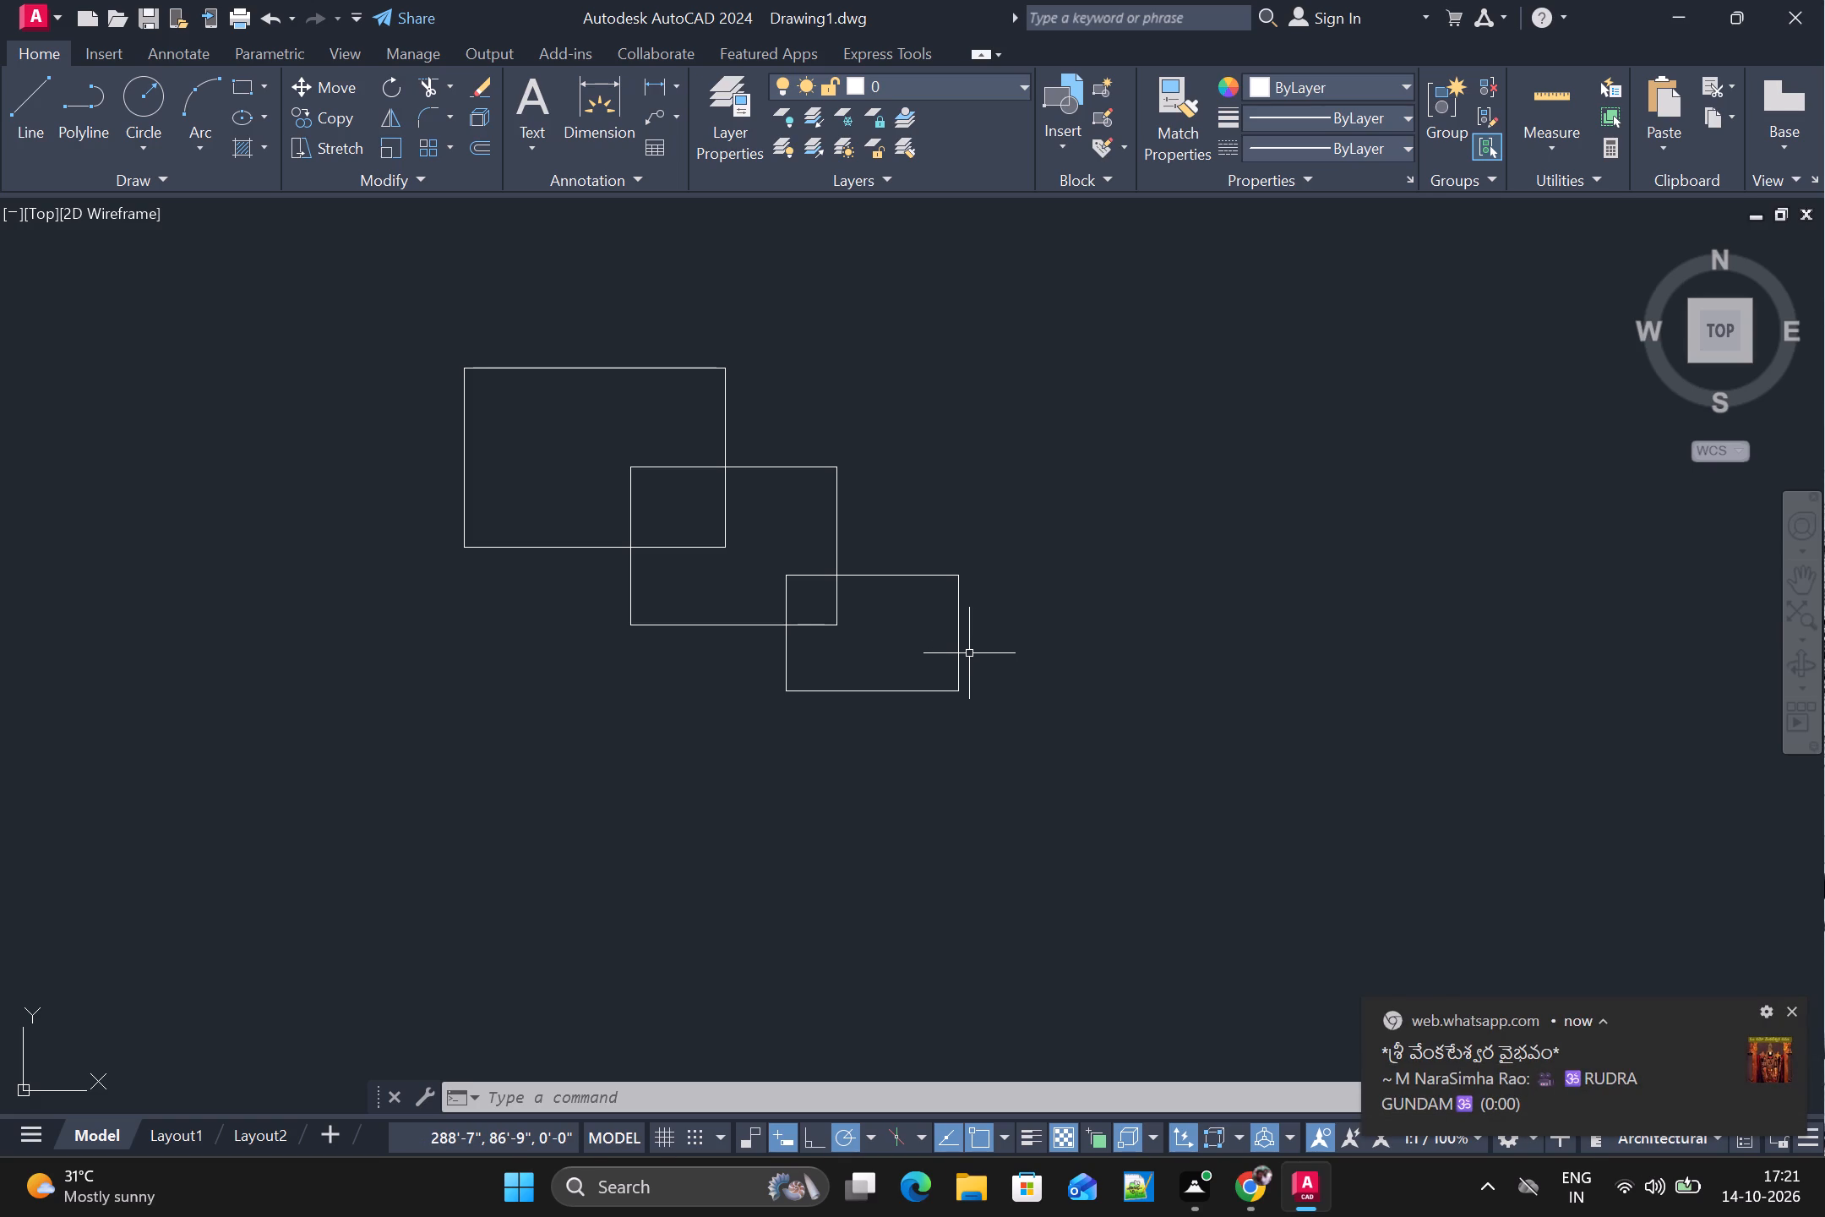
left_click(969, 653)
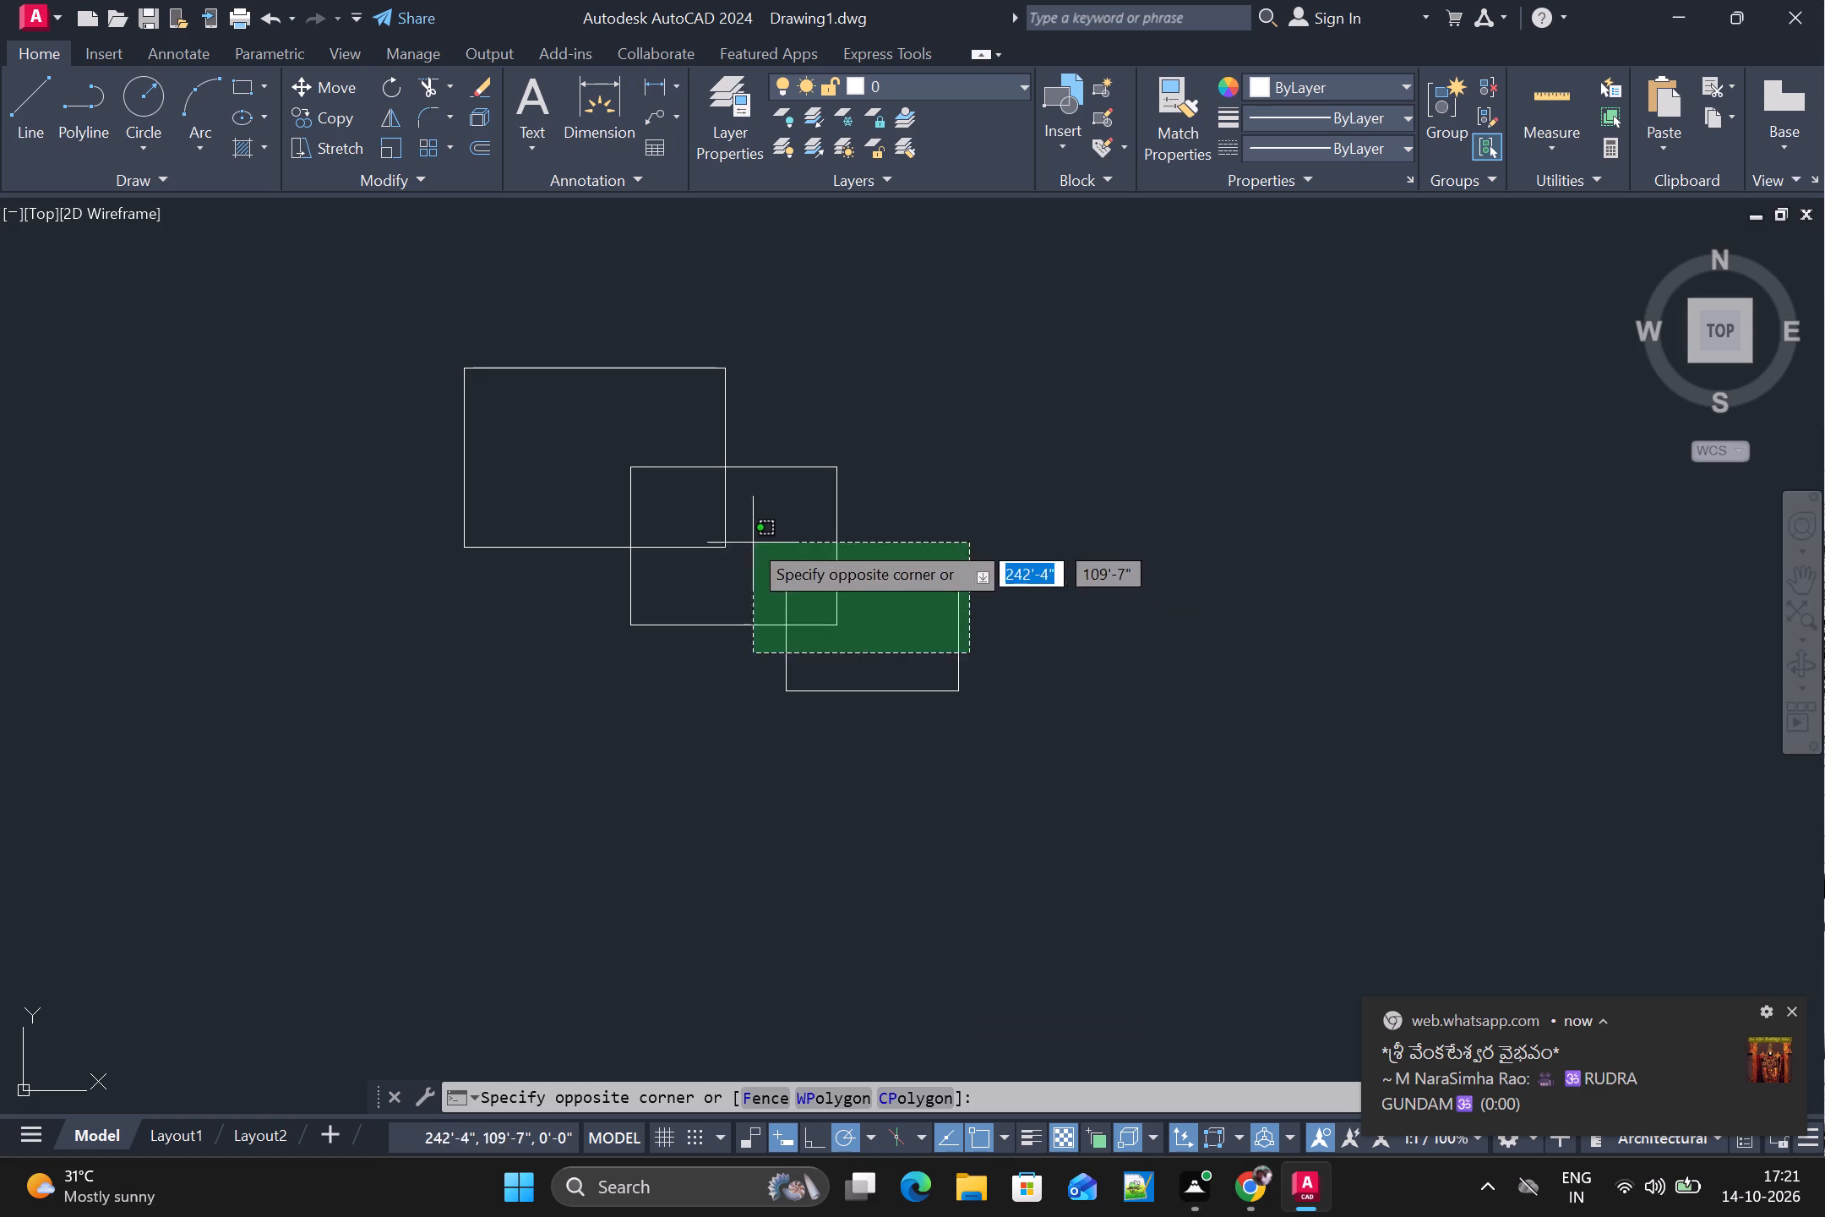
left_click(728, 533)
left_click(488, 371)
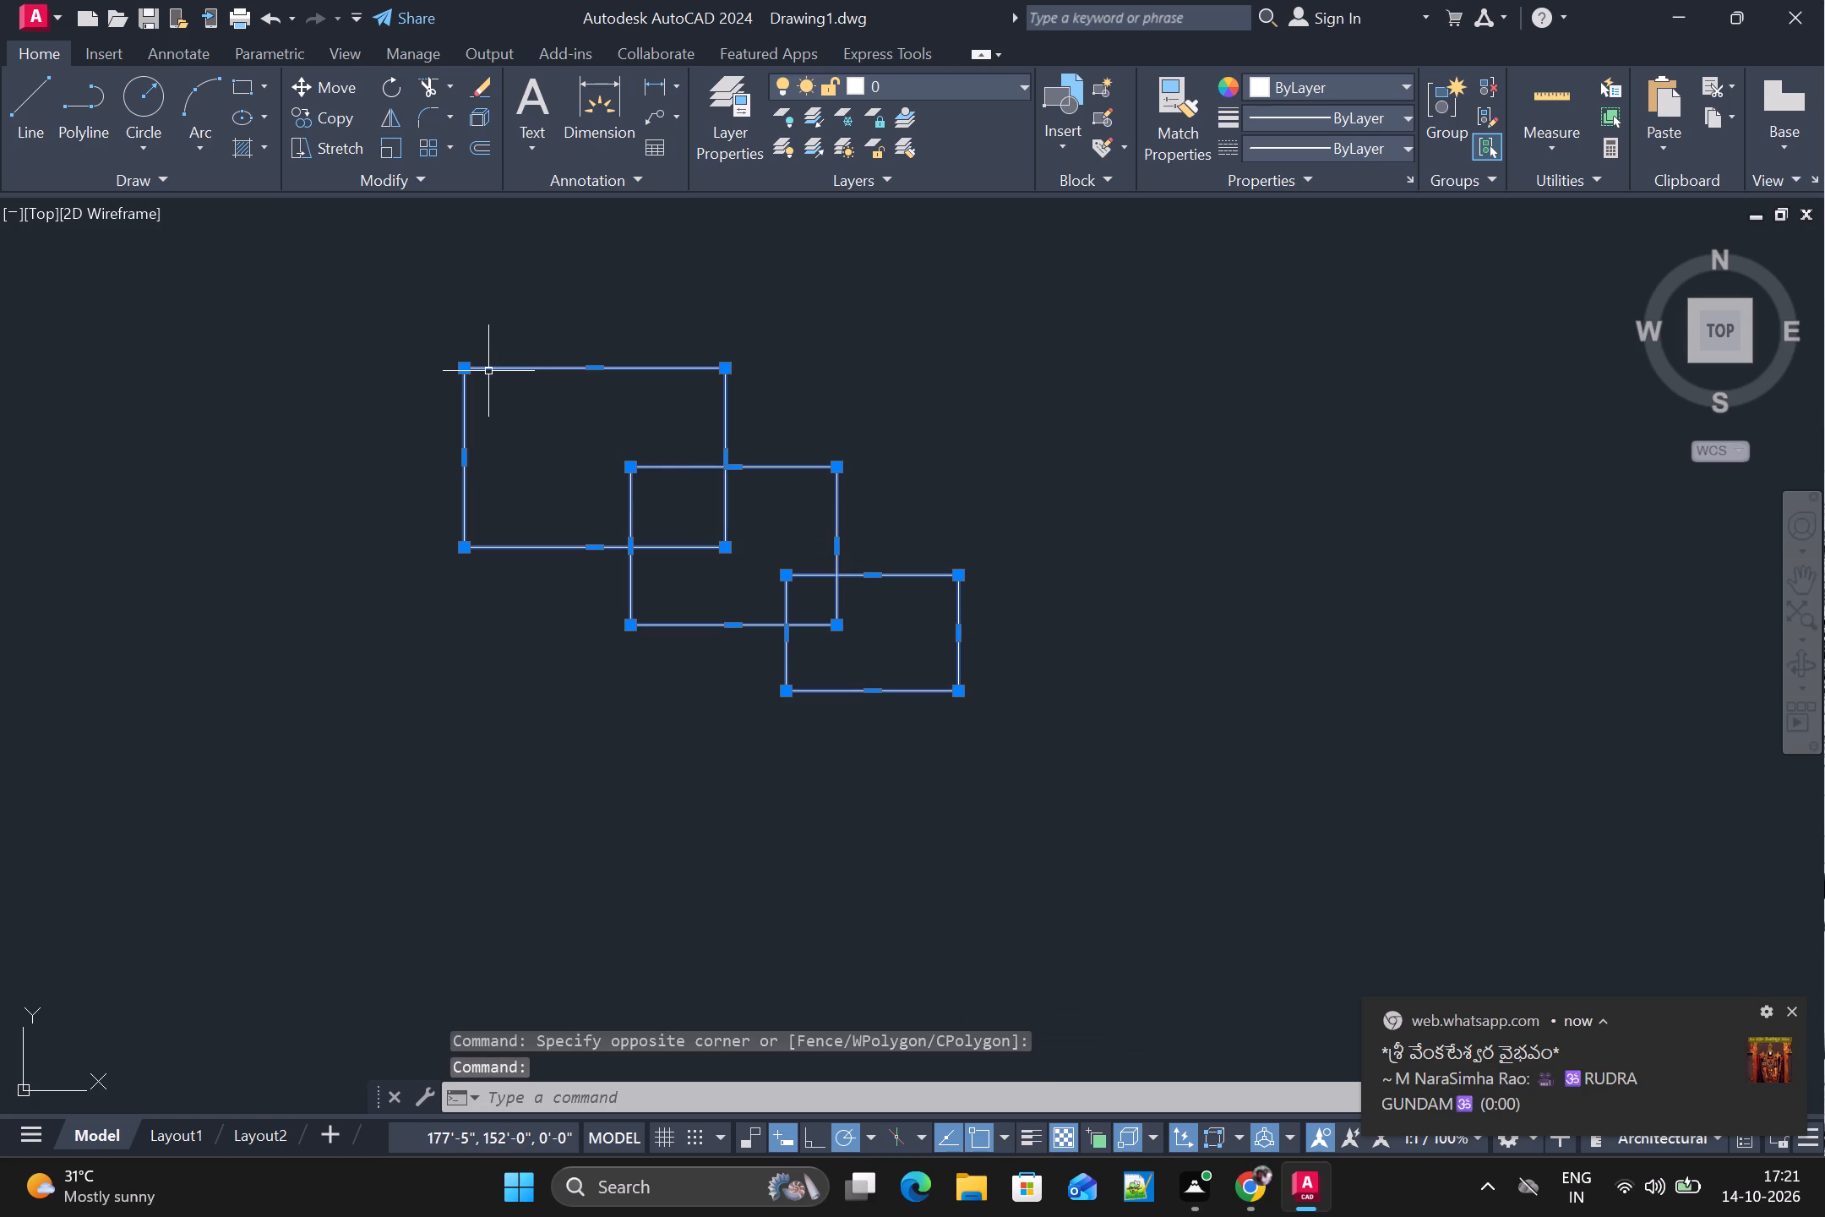
key("Delete")
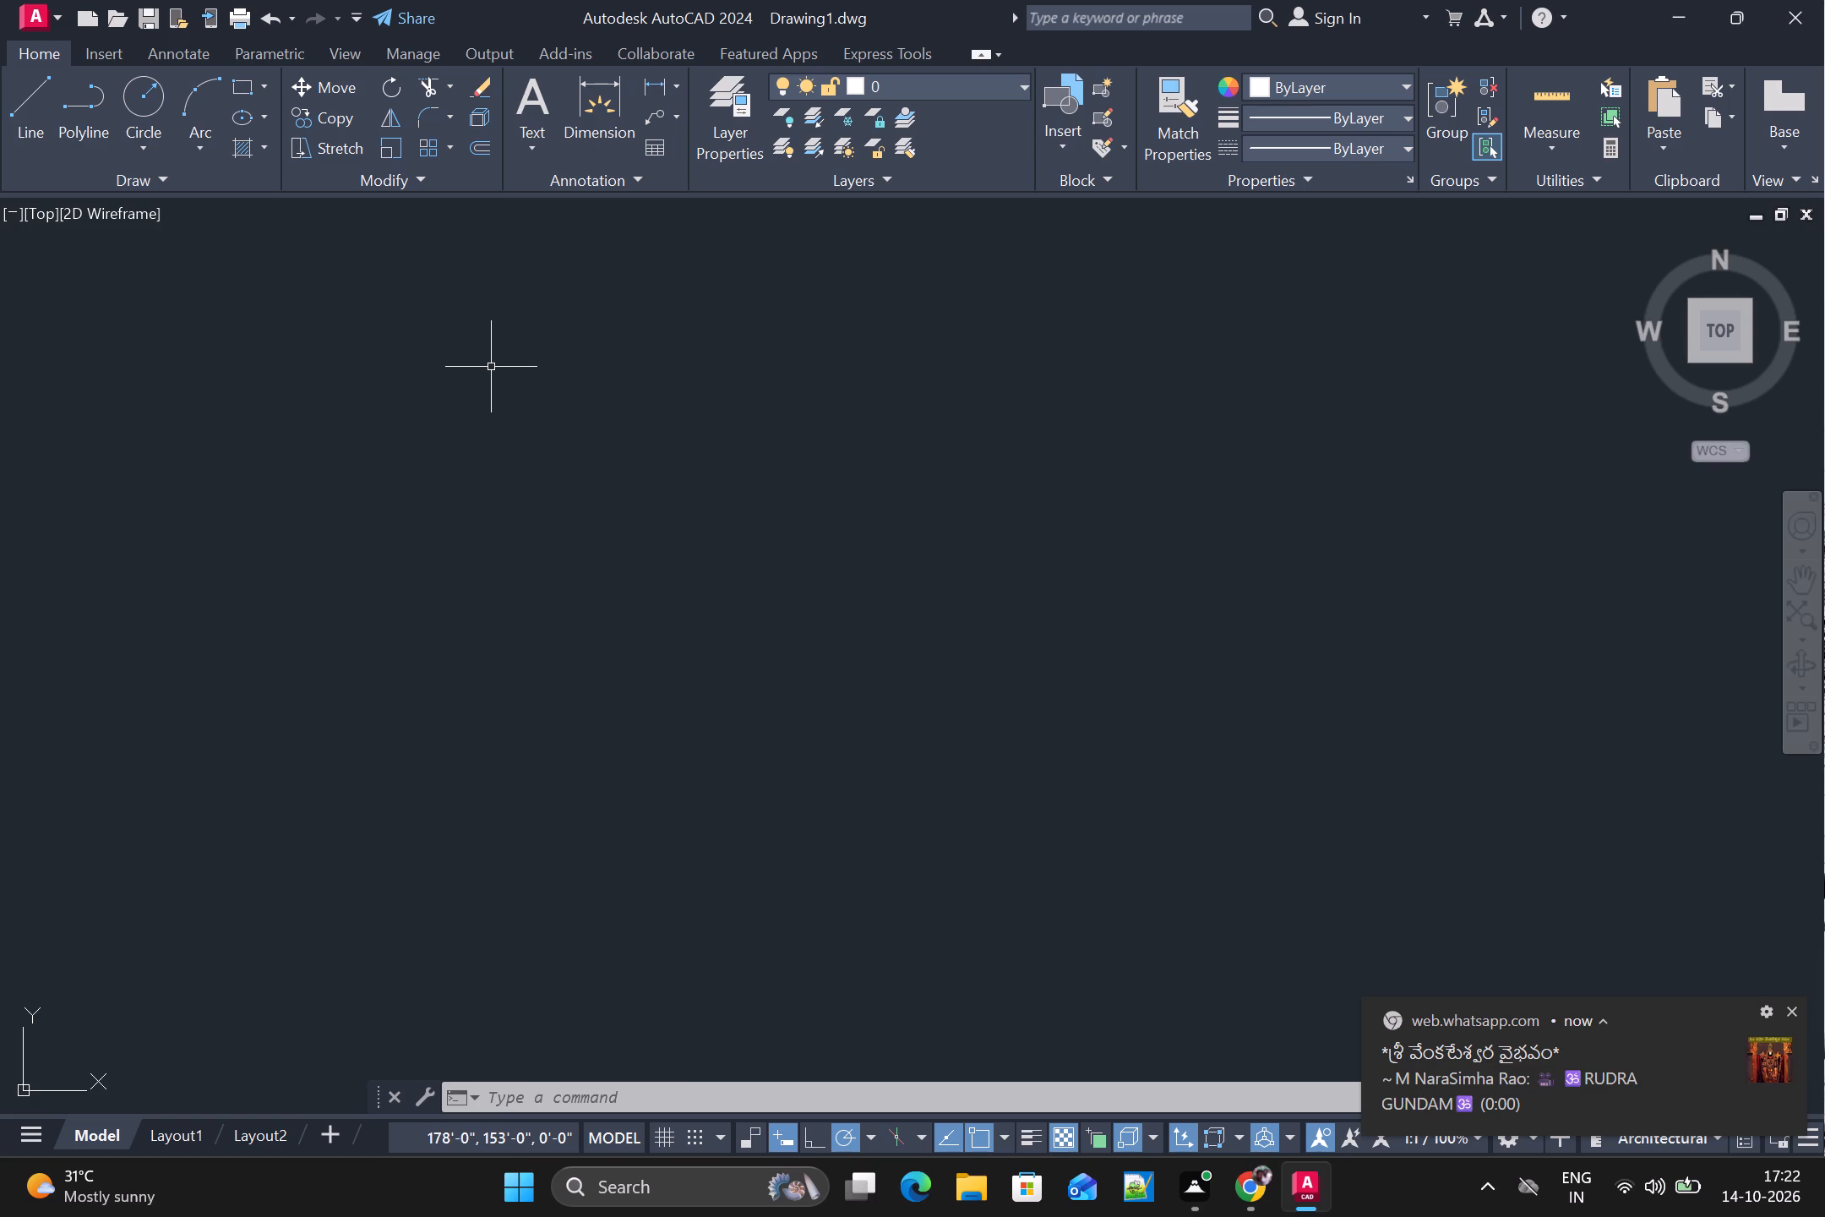
key("Escape")
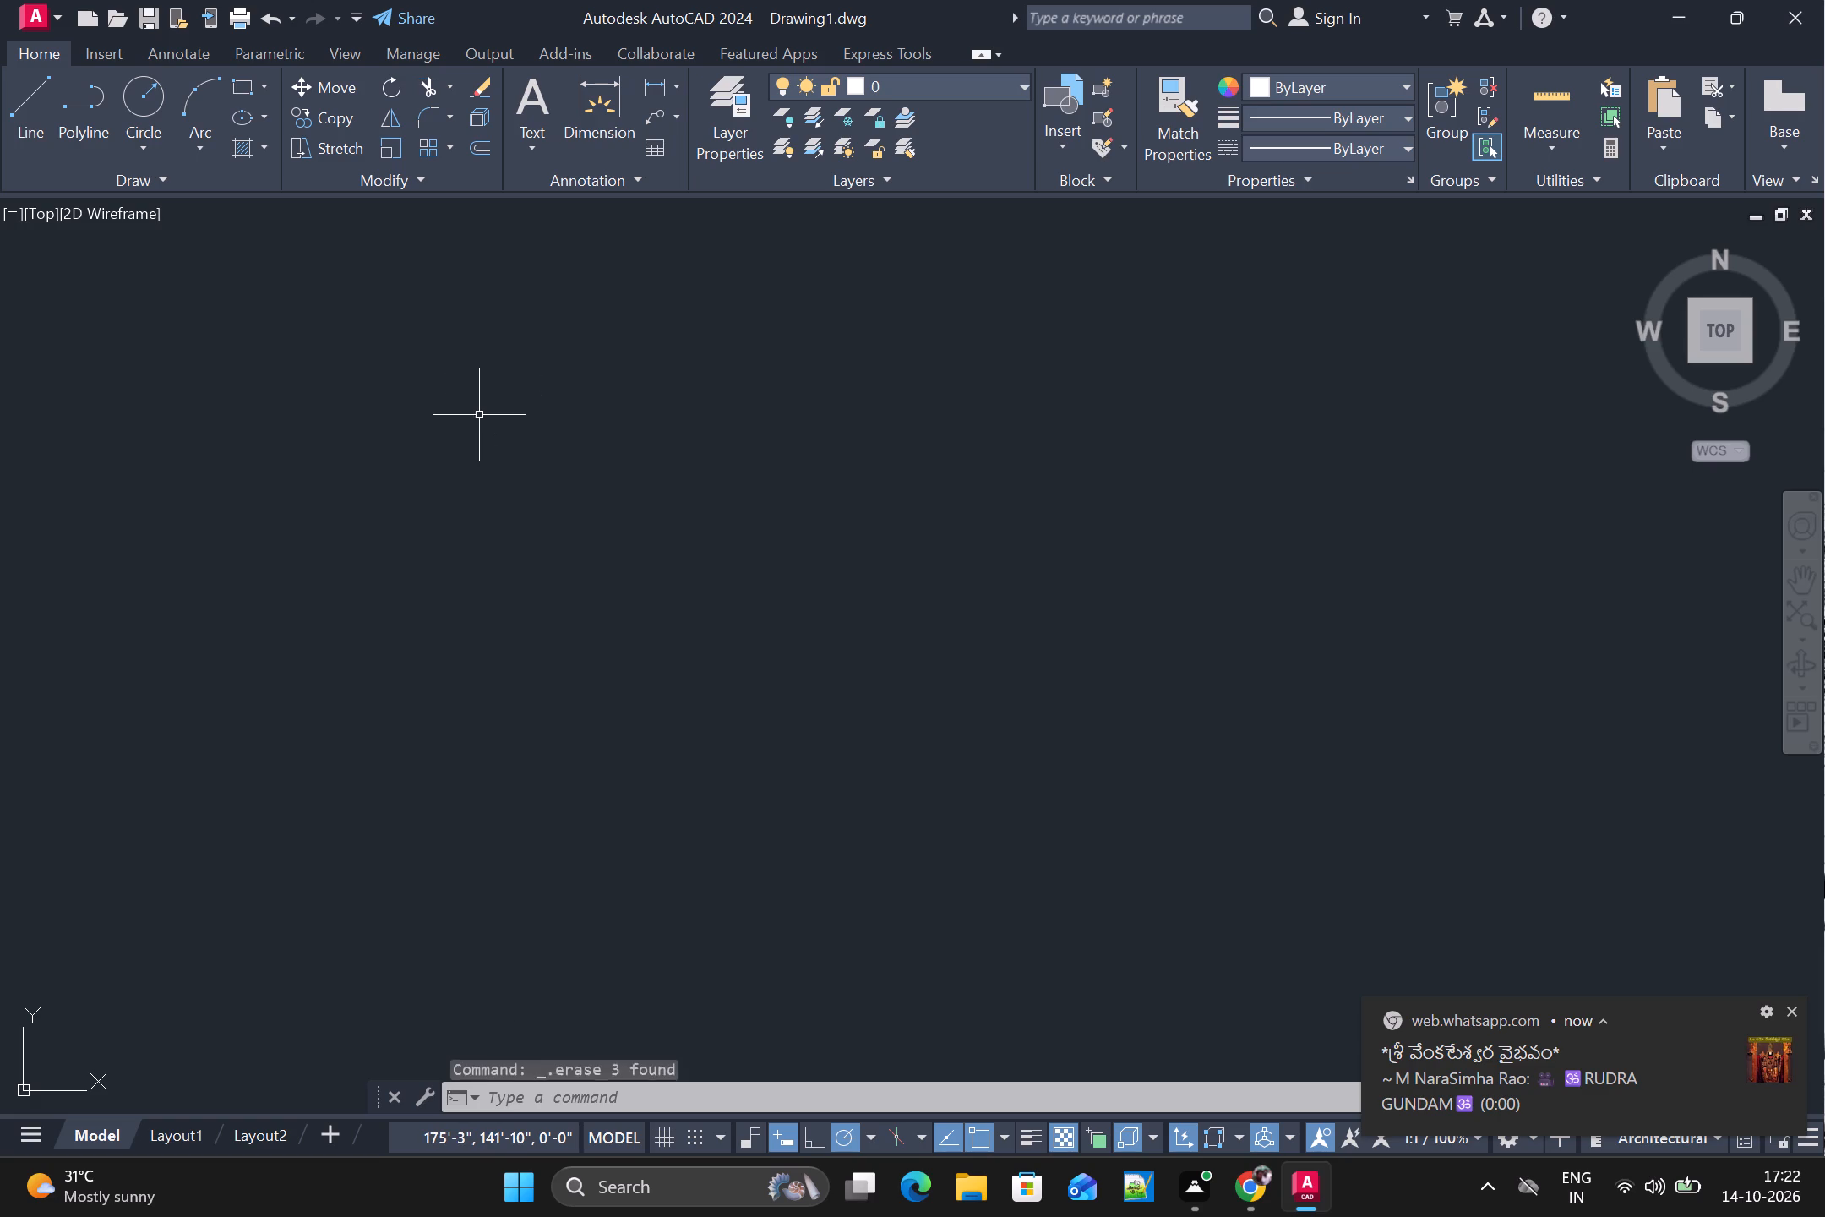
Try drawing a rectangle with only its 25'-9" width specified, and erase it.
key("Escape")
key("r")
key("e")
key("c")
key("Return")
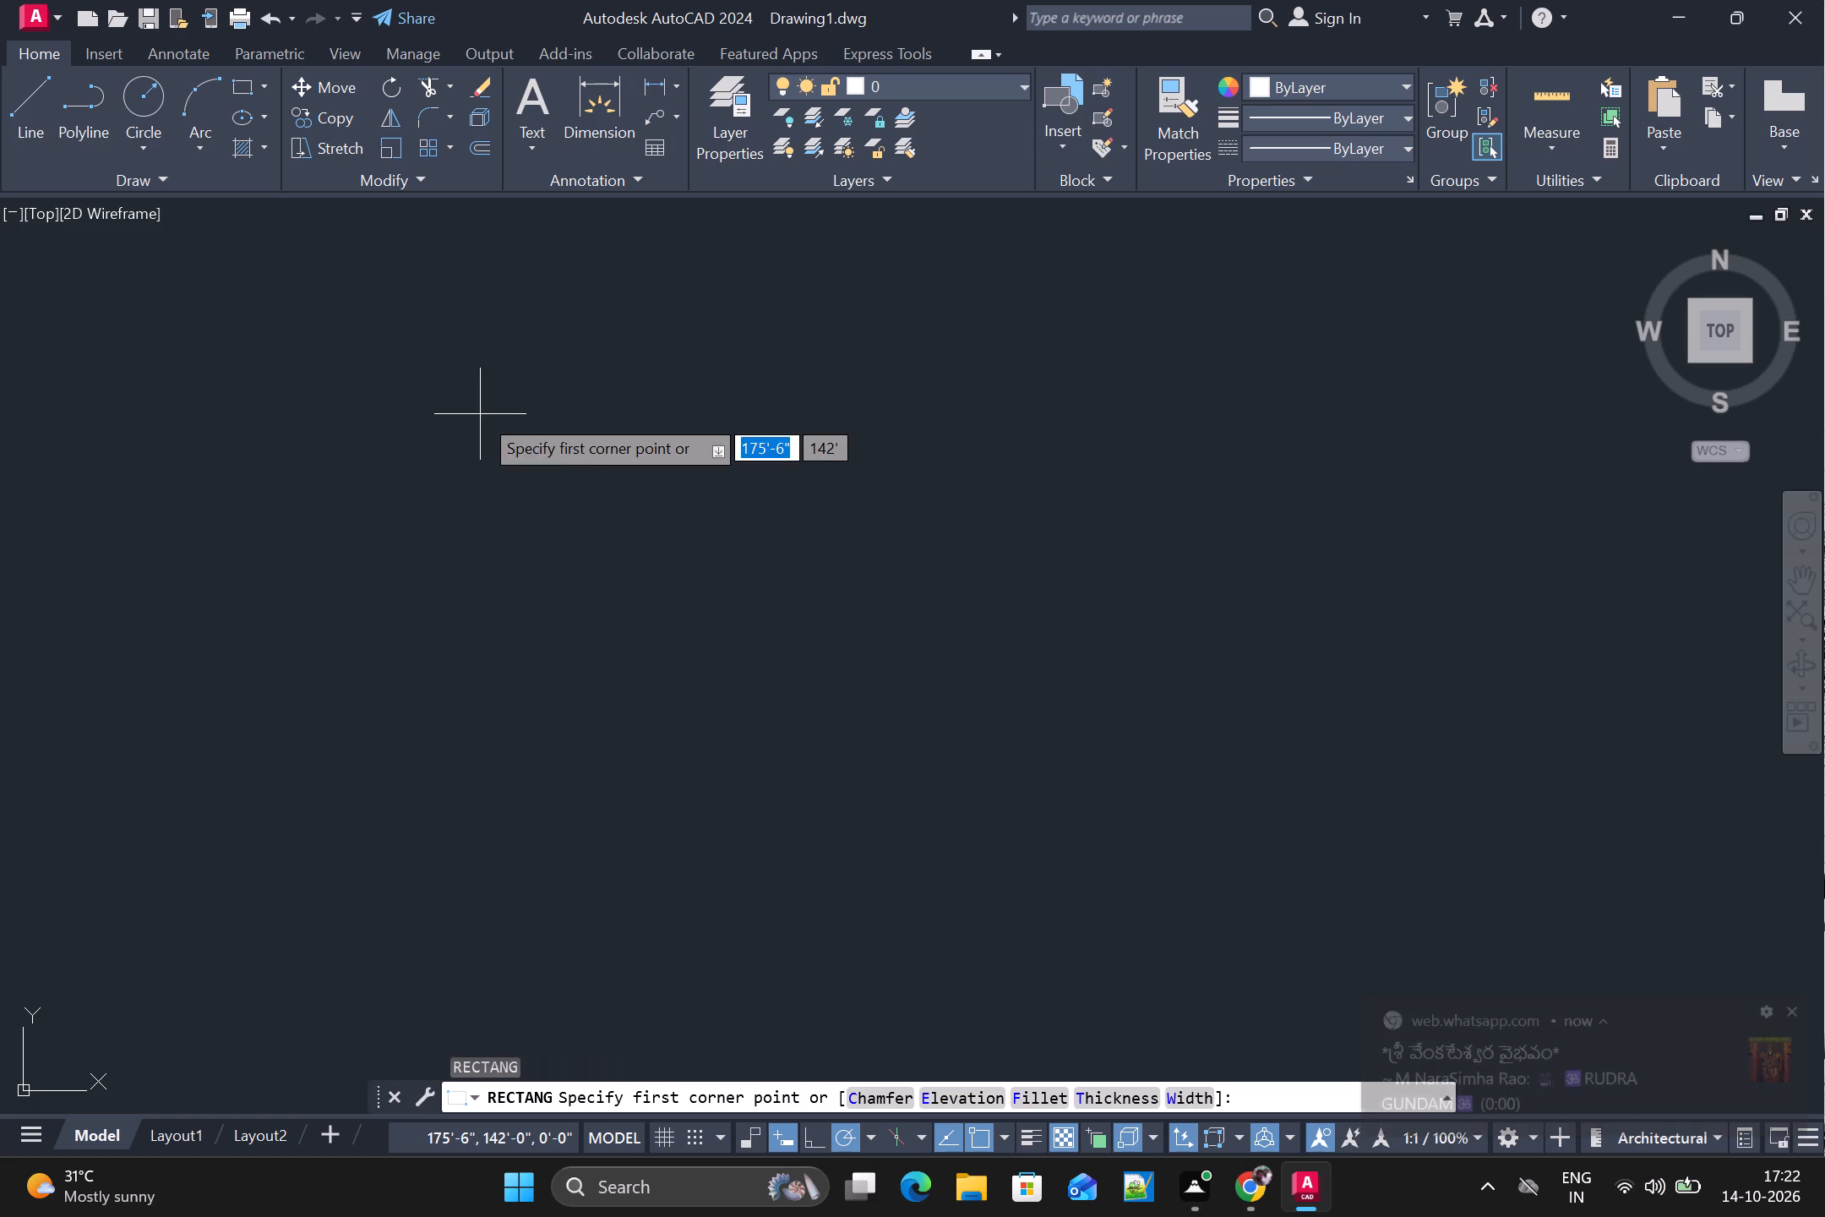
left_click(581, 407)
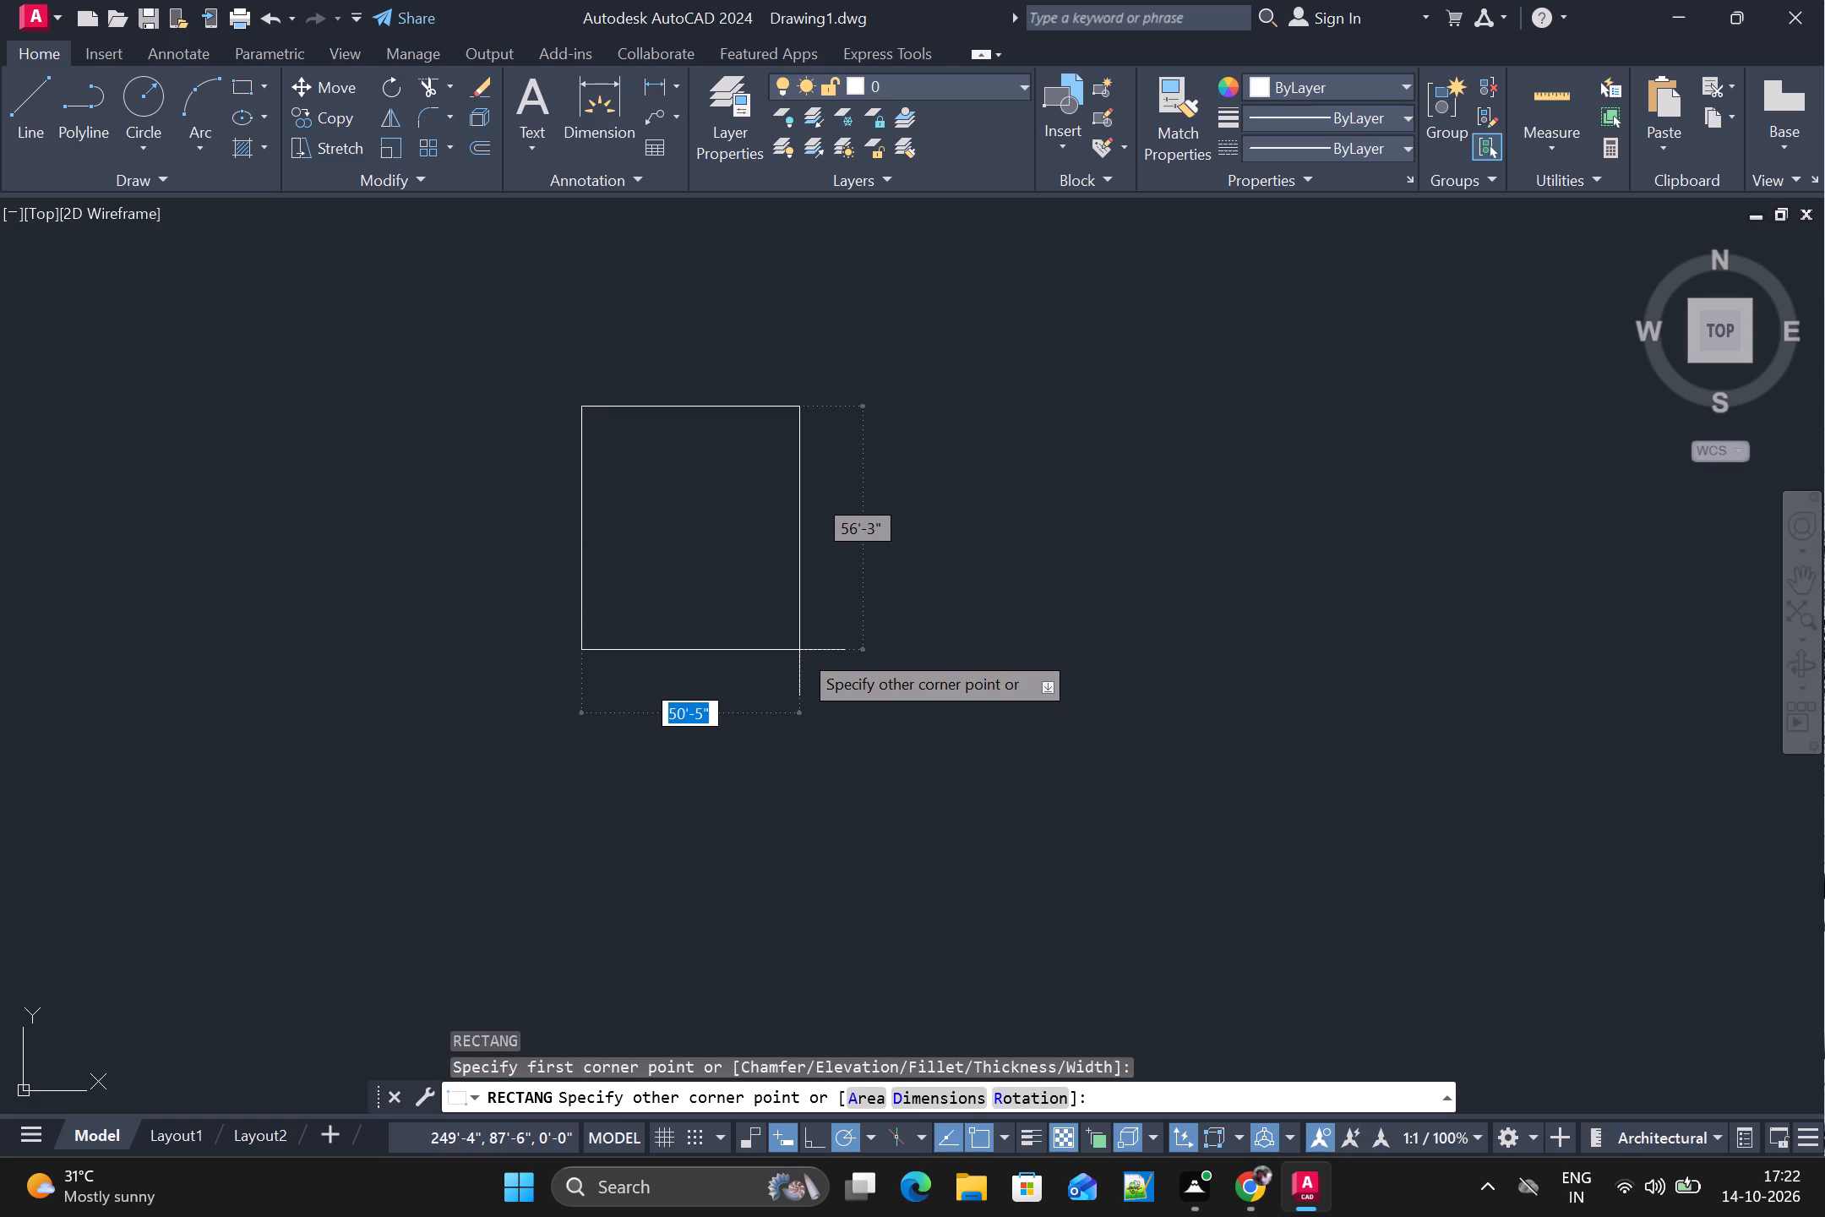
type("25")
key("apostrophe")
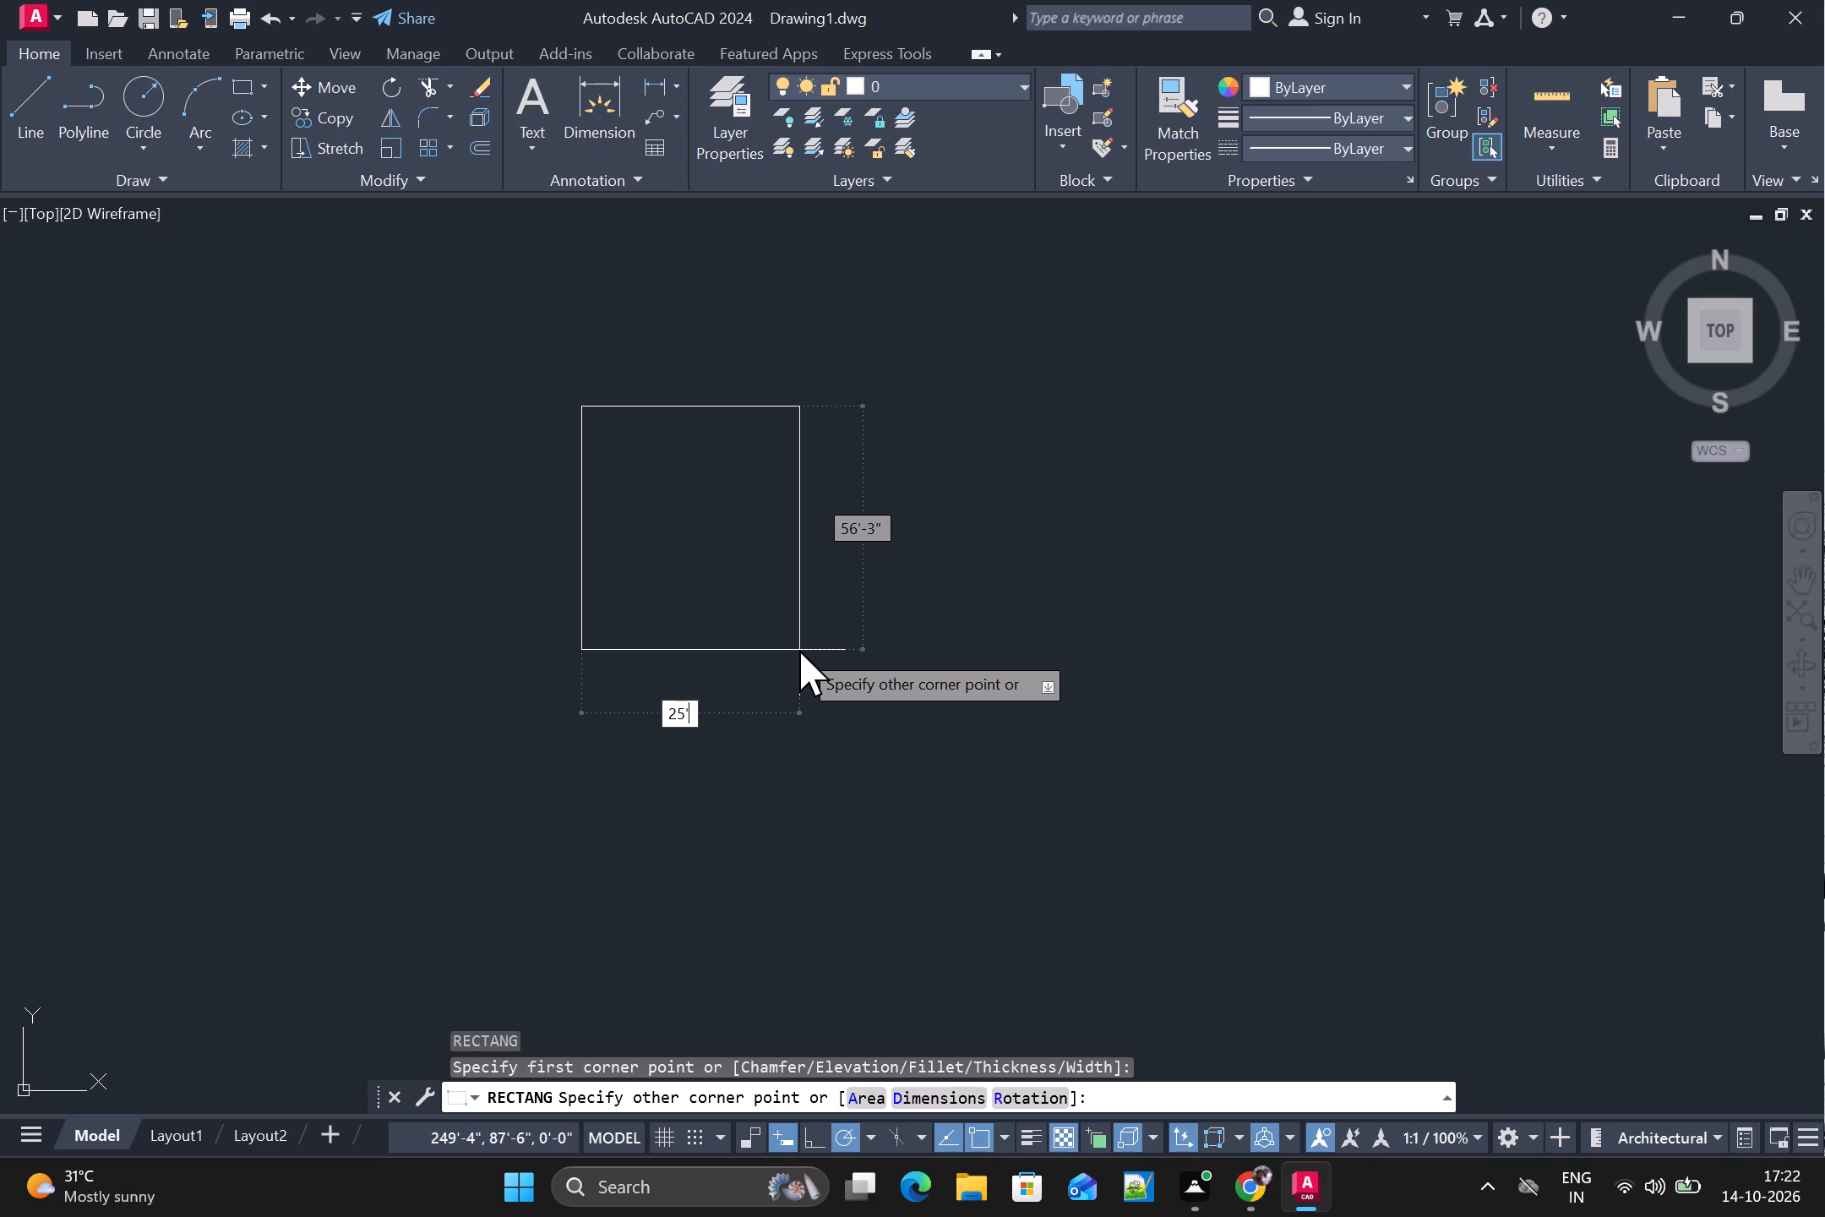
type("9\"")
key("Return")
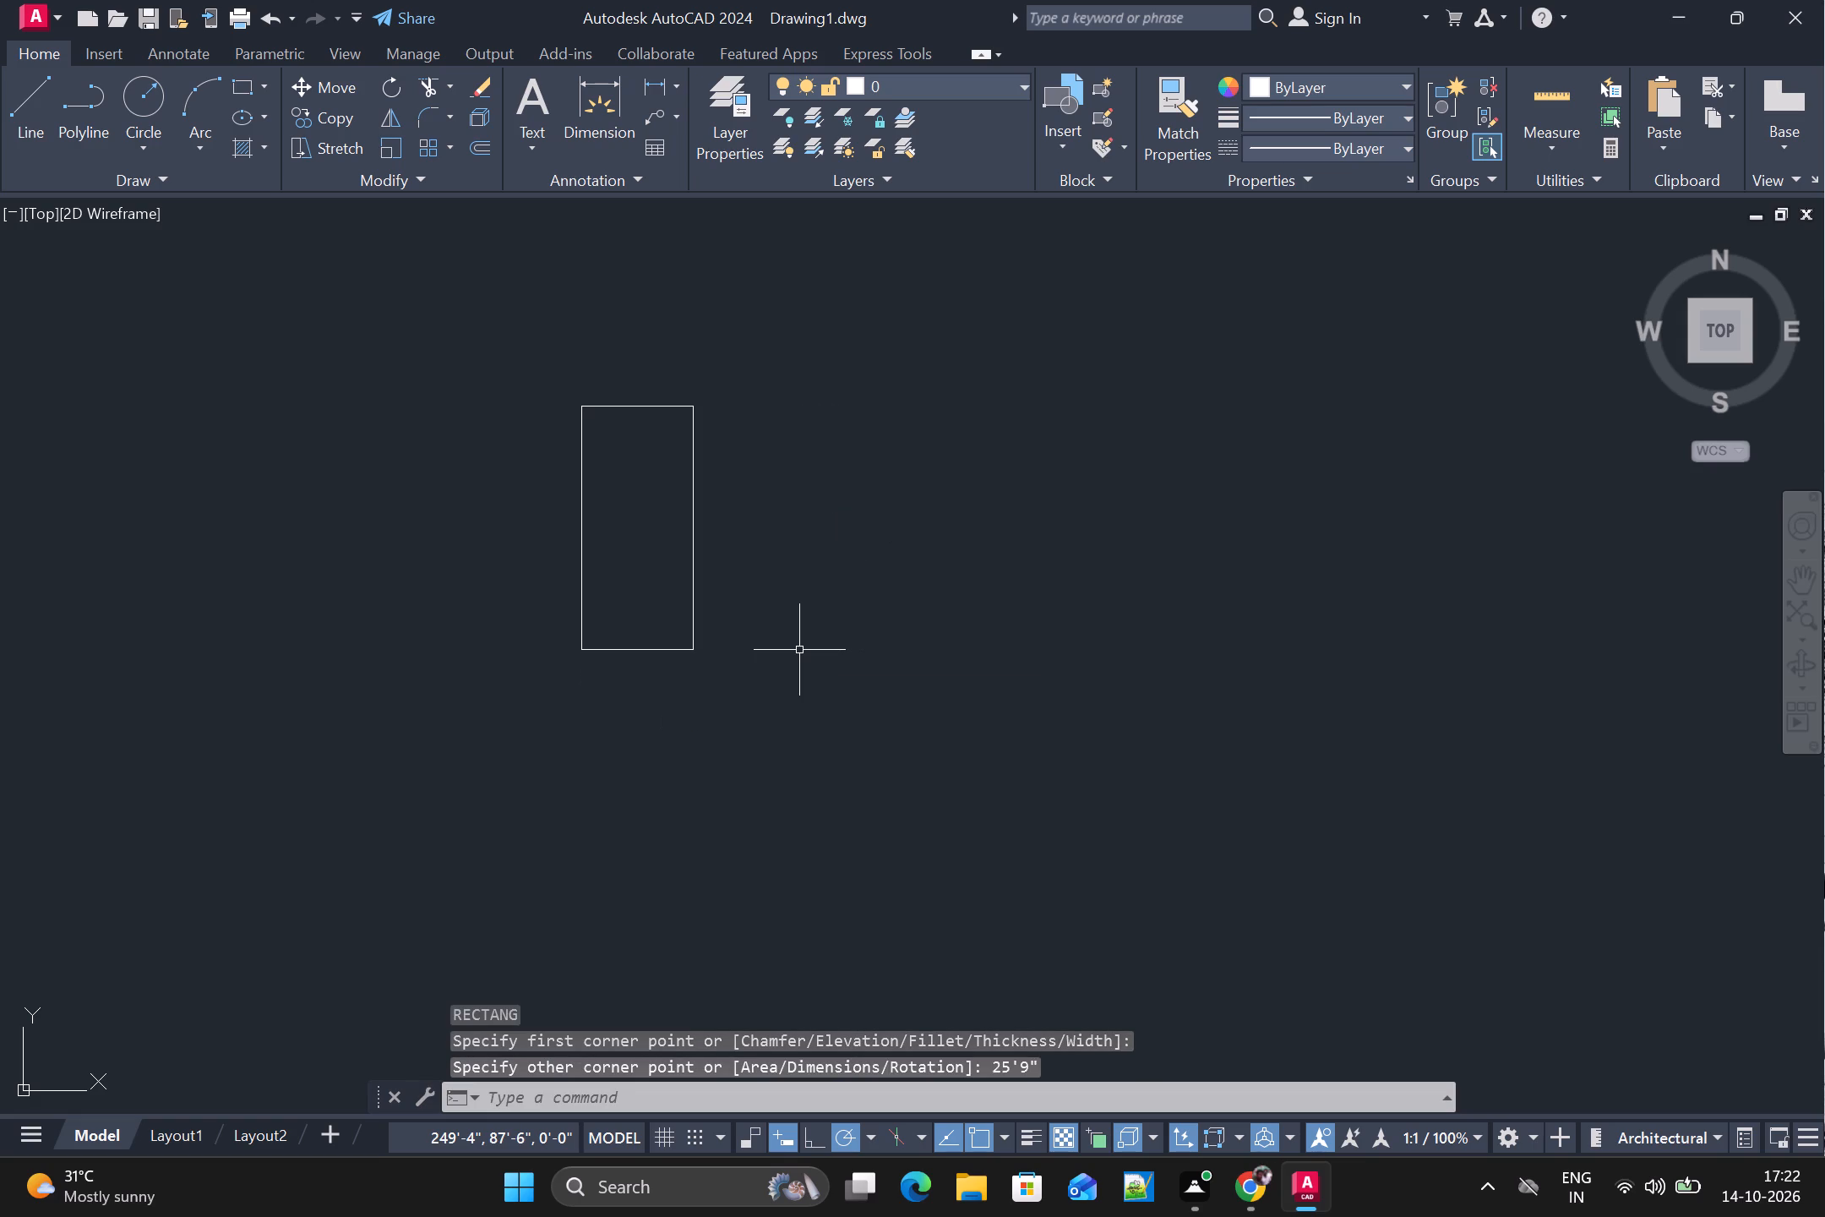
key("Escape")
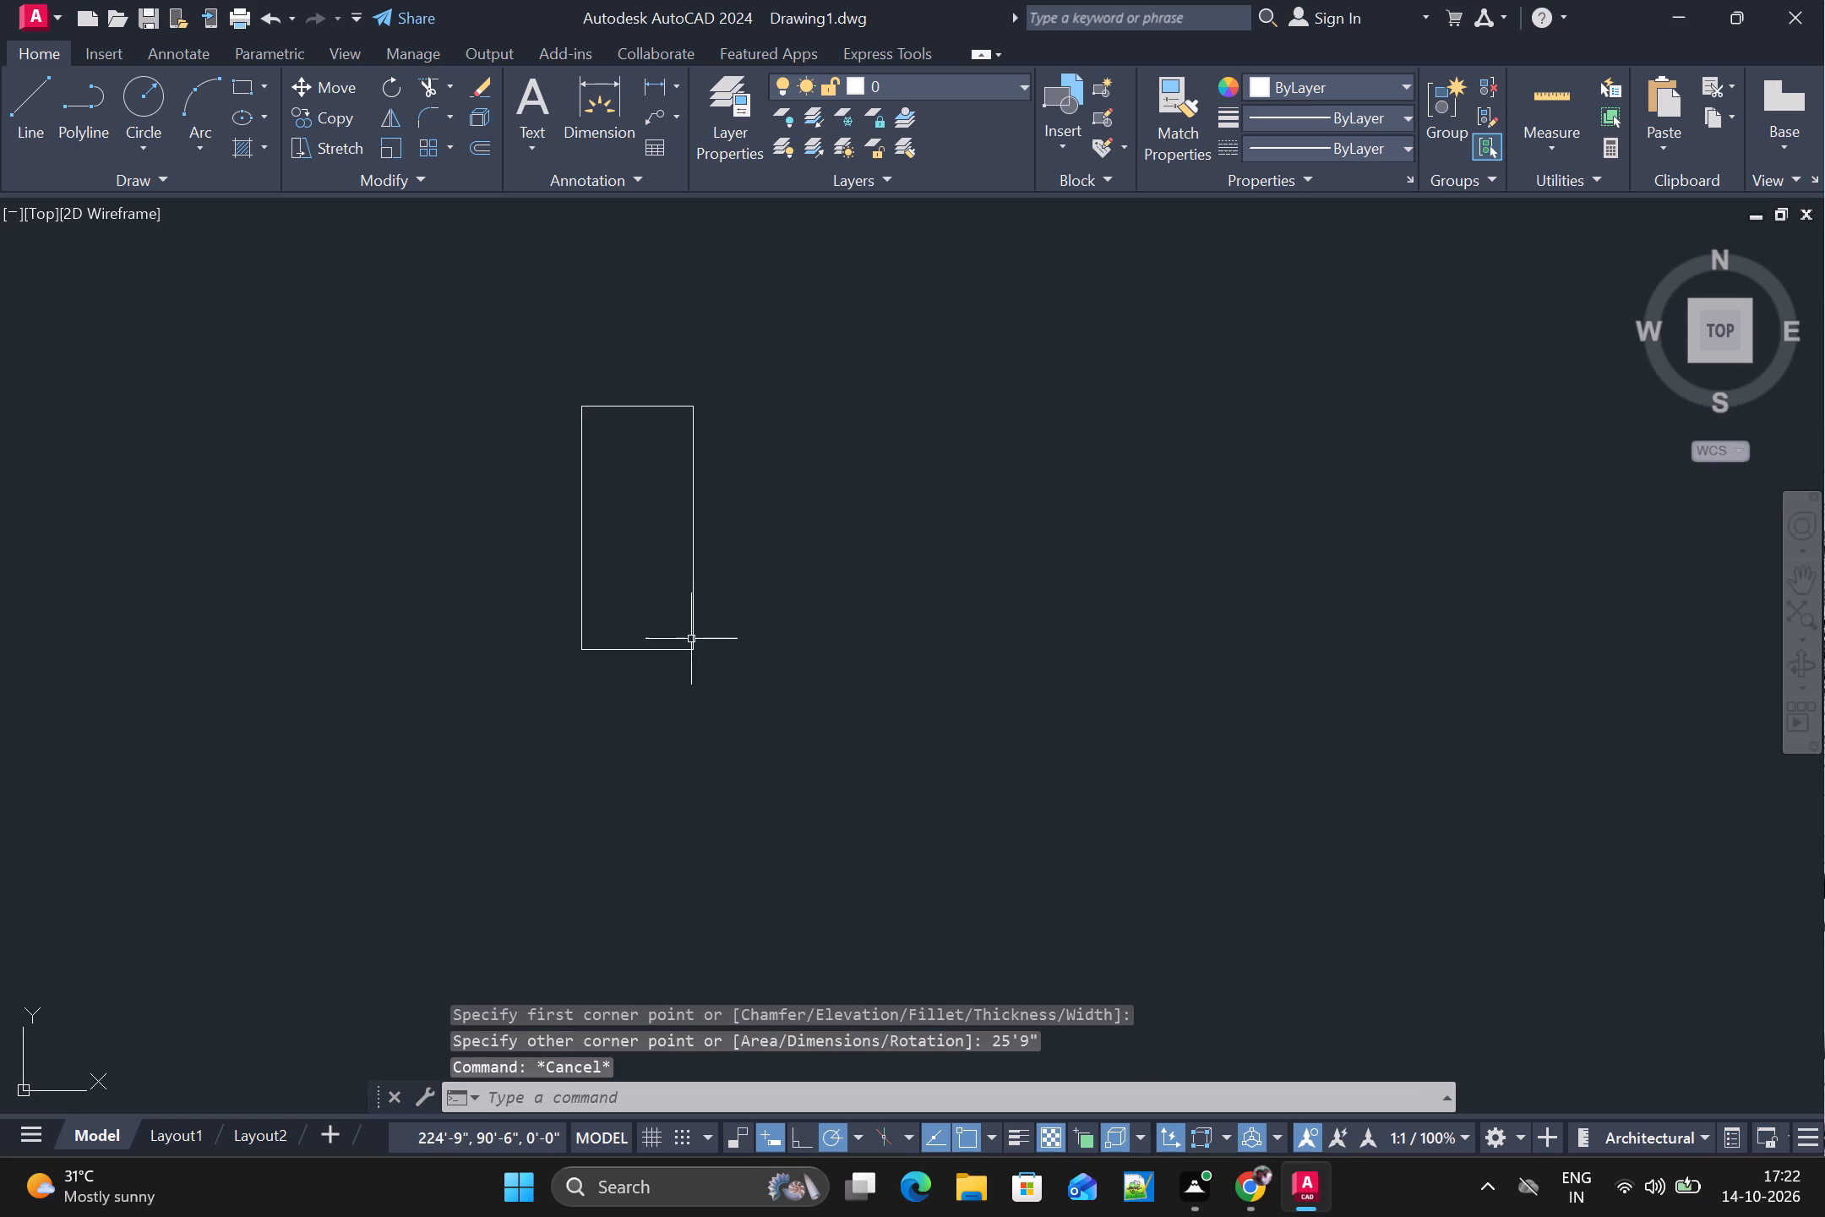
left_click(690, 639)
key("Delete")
Draw a rectangle 25'-9" wide and 38' high in the empty drawing area.
type("REC")
key("Return")
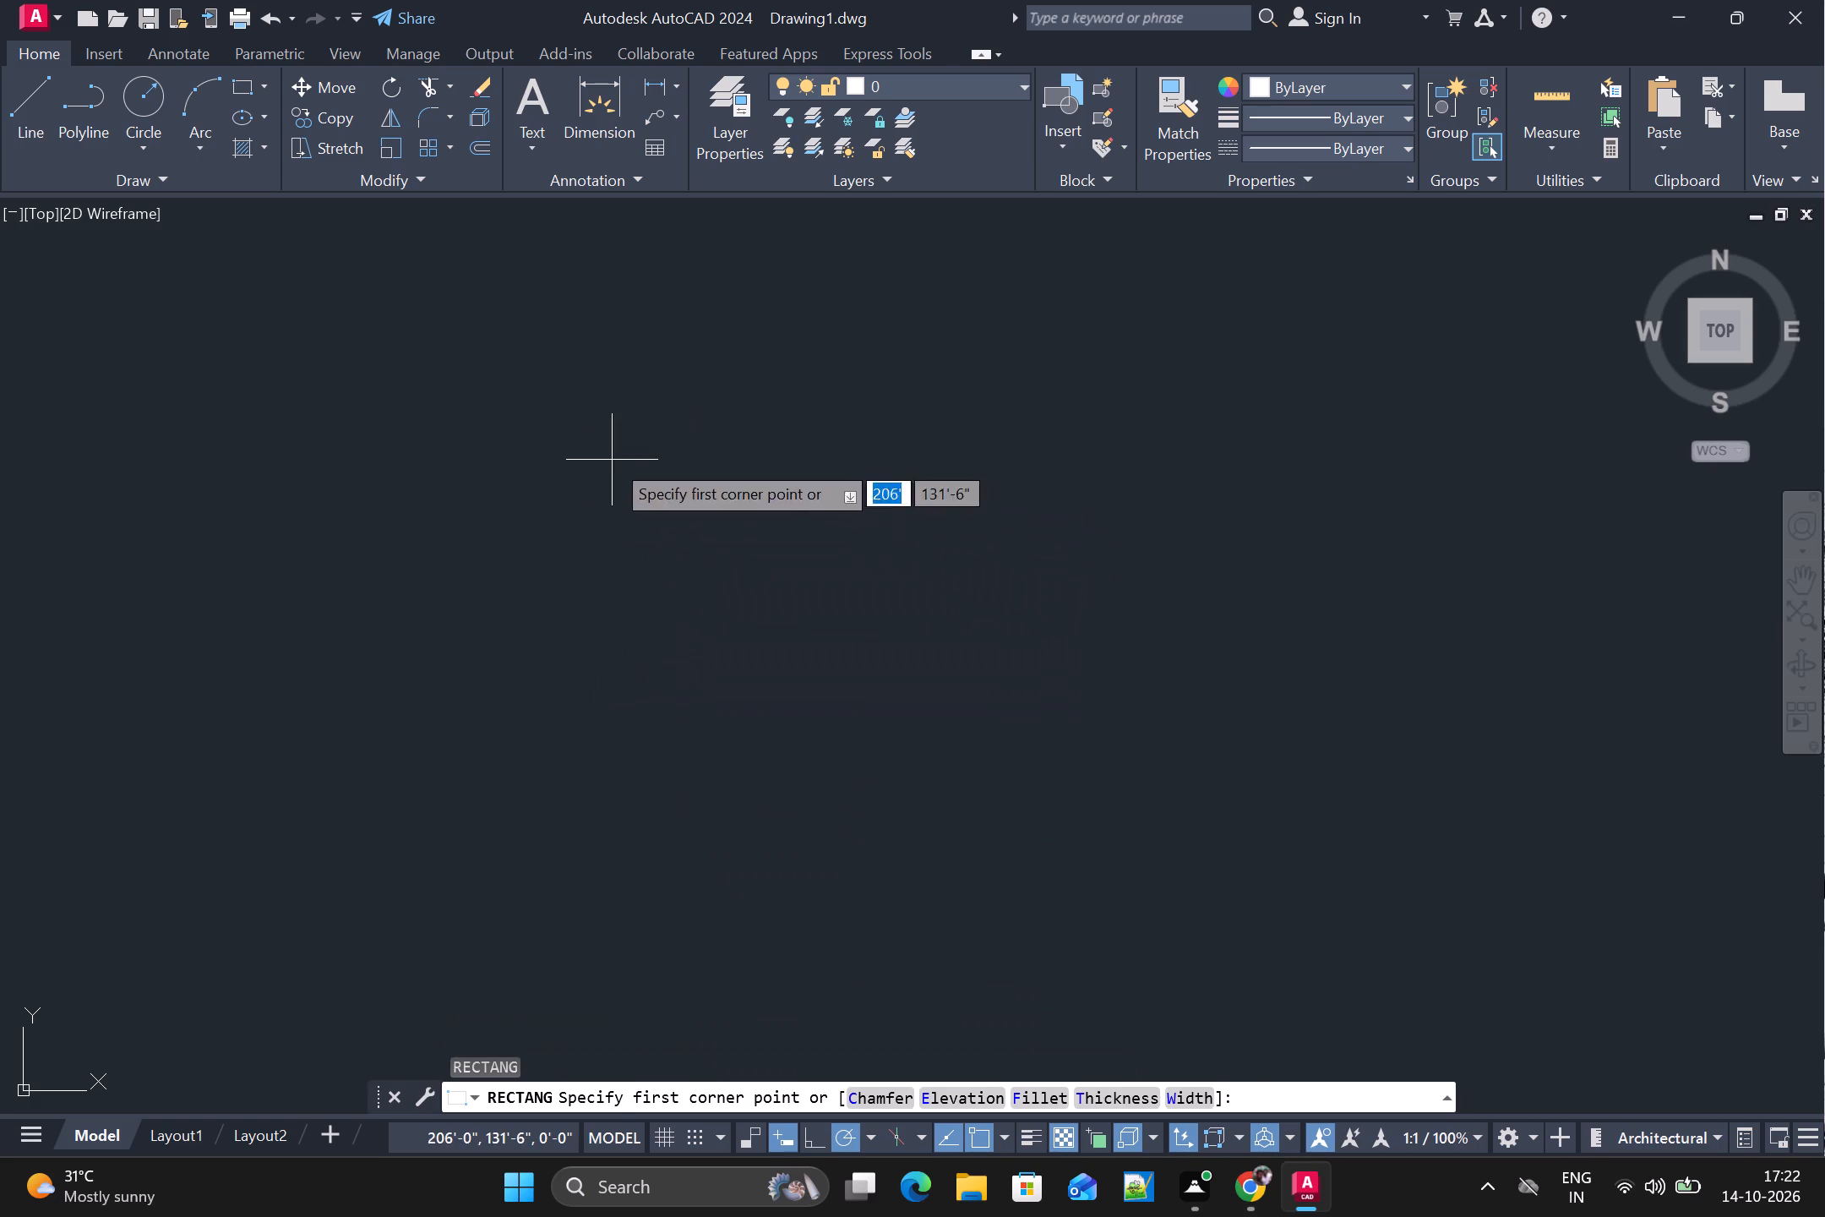
left_click(612, 460)
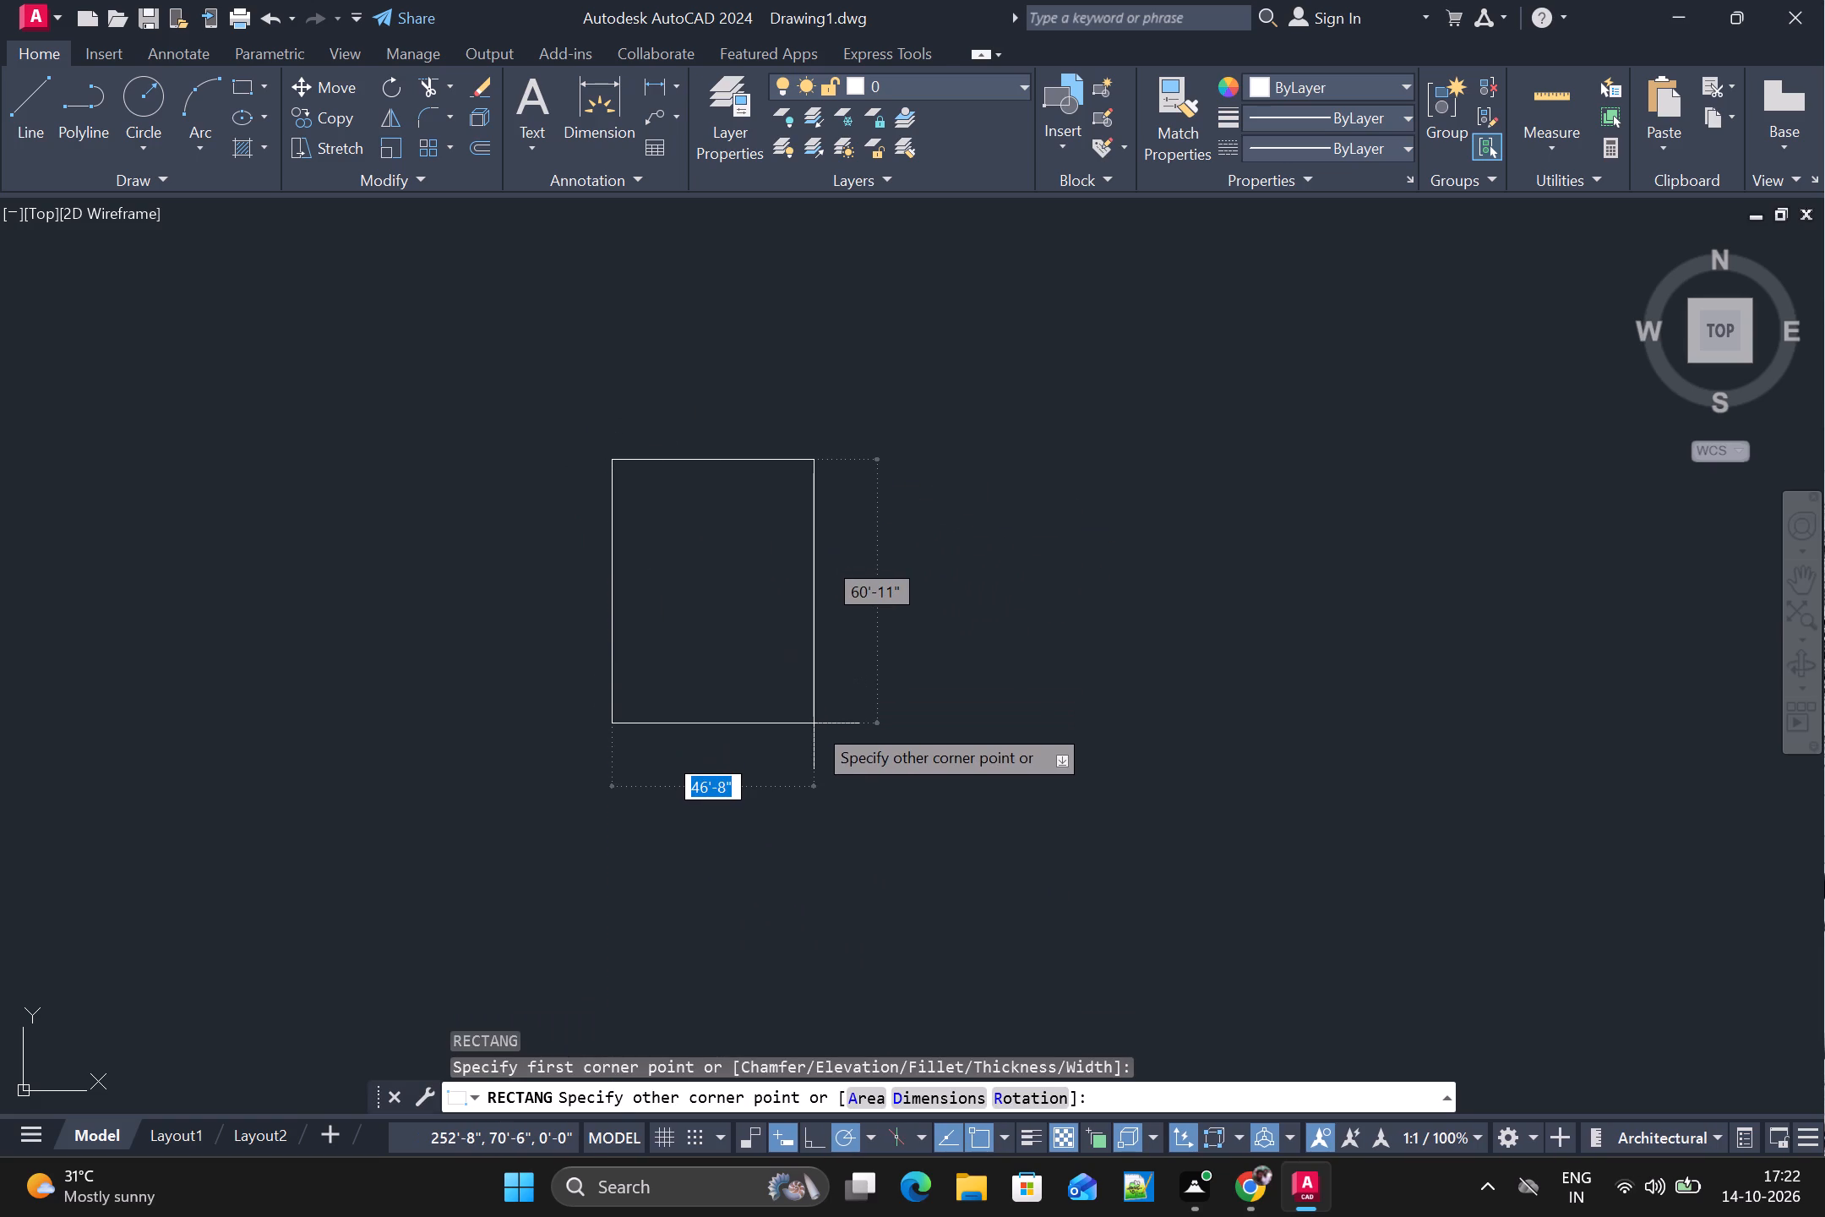
type("25'")
type("9\"")
key("Tab")
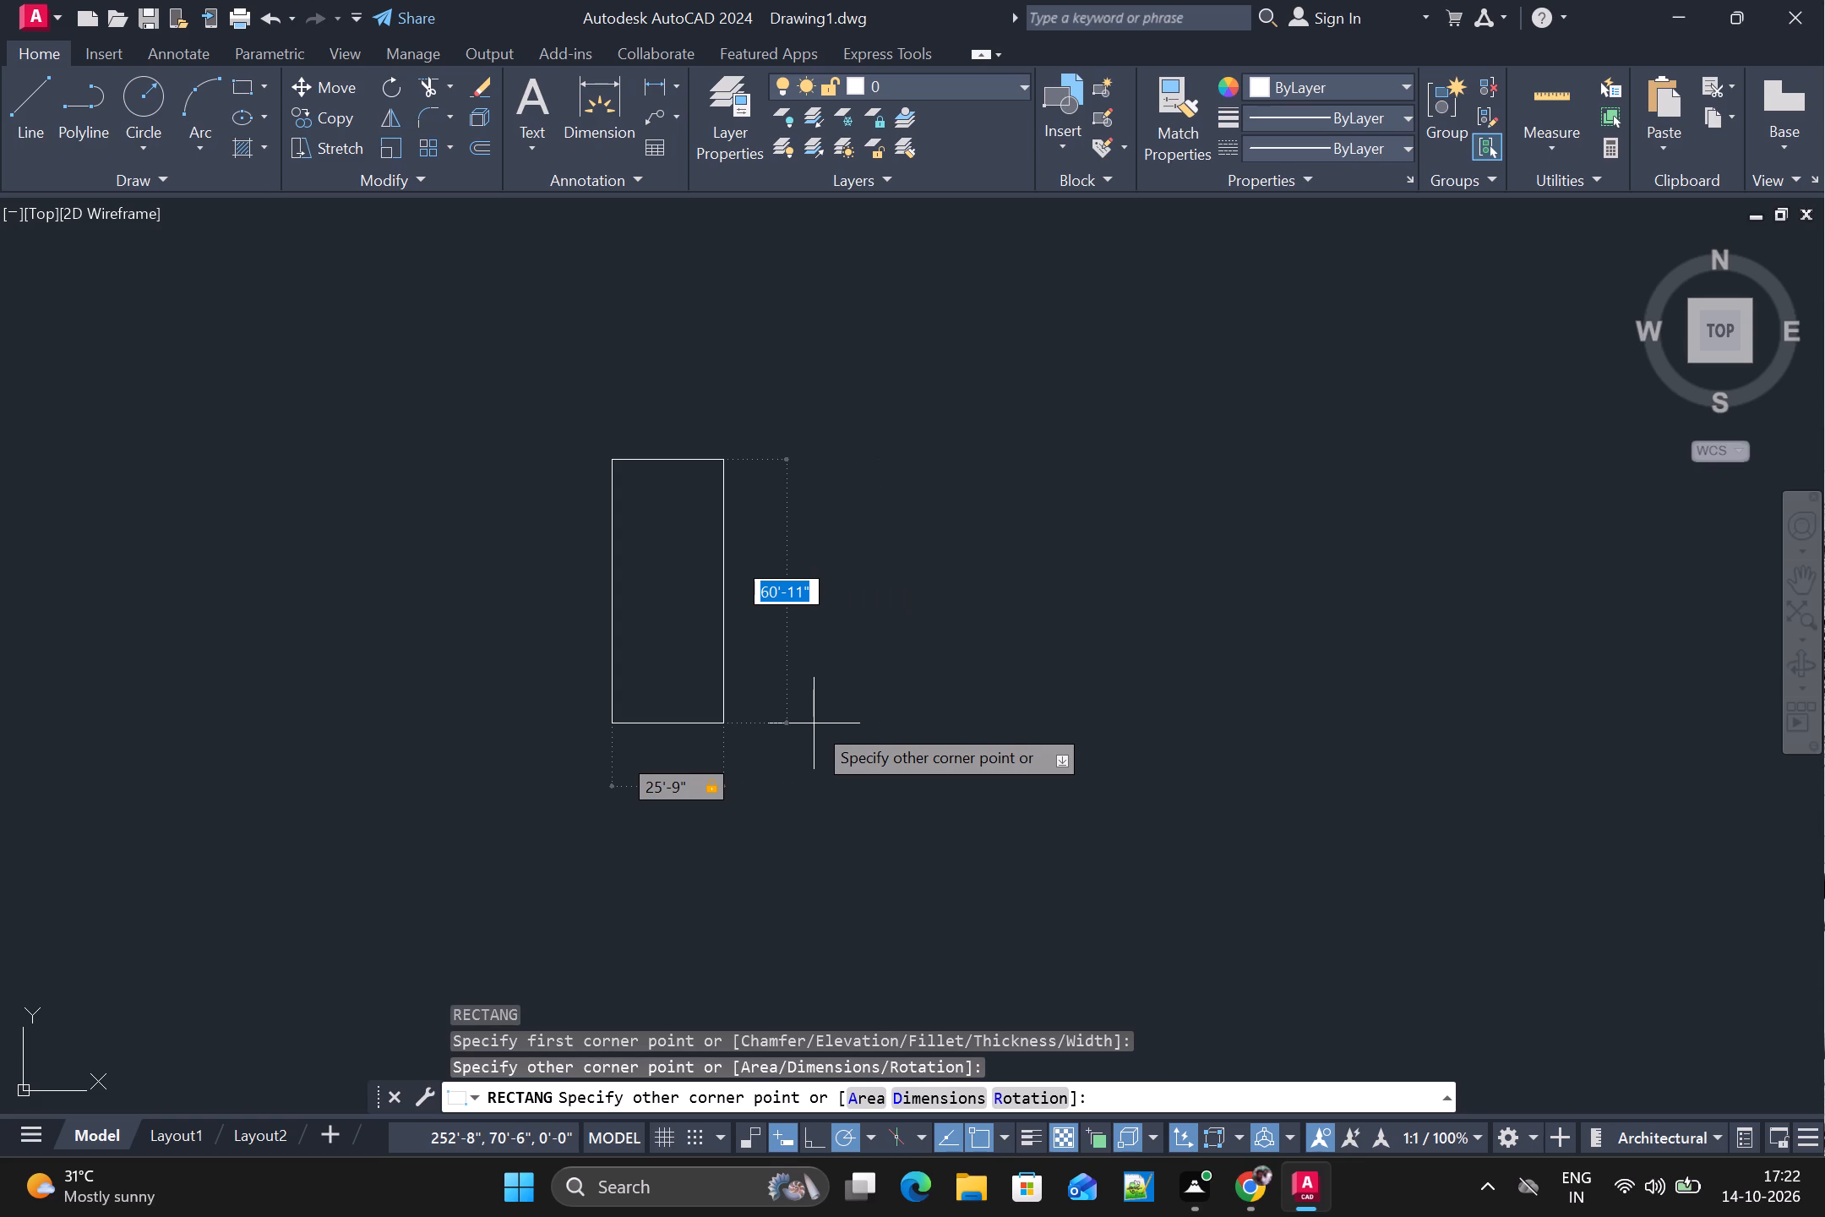
type("38")
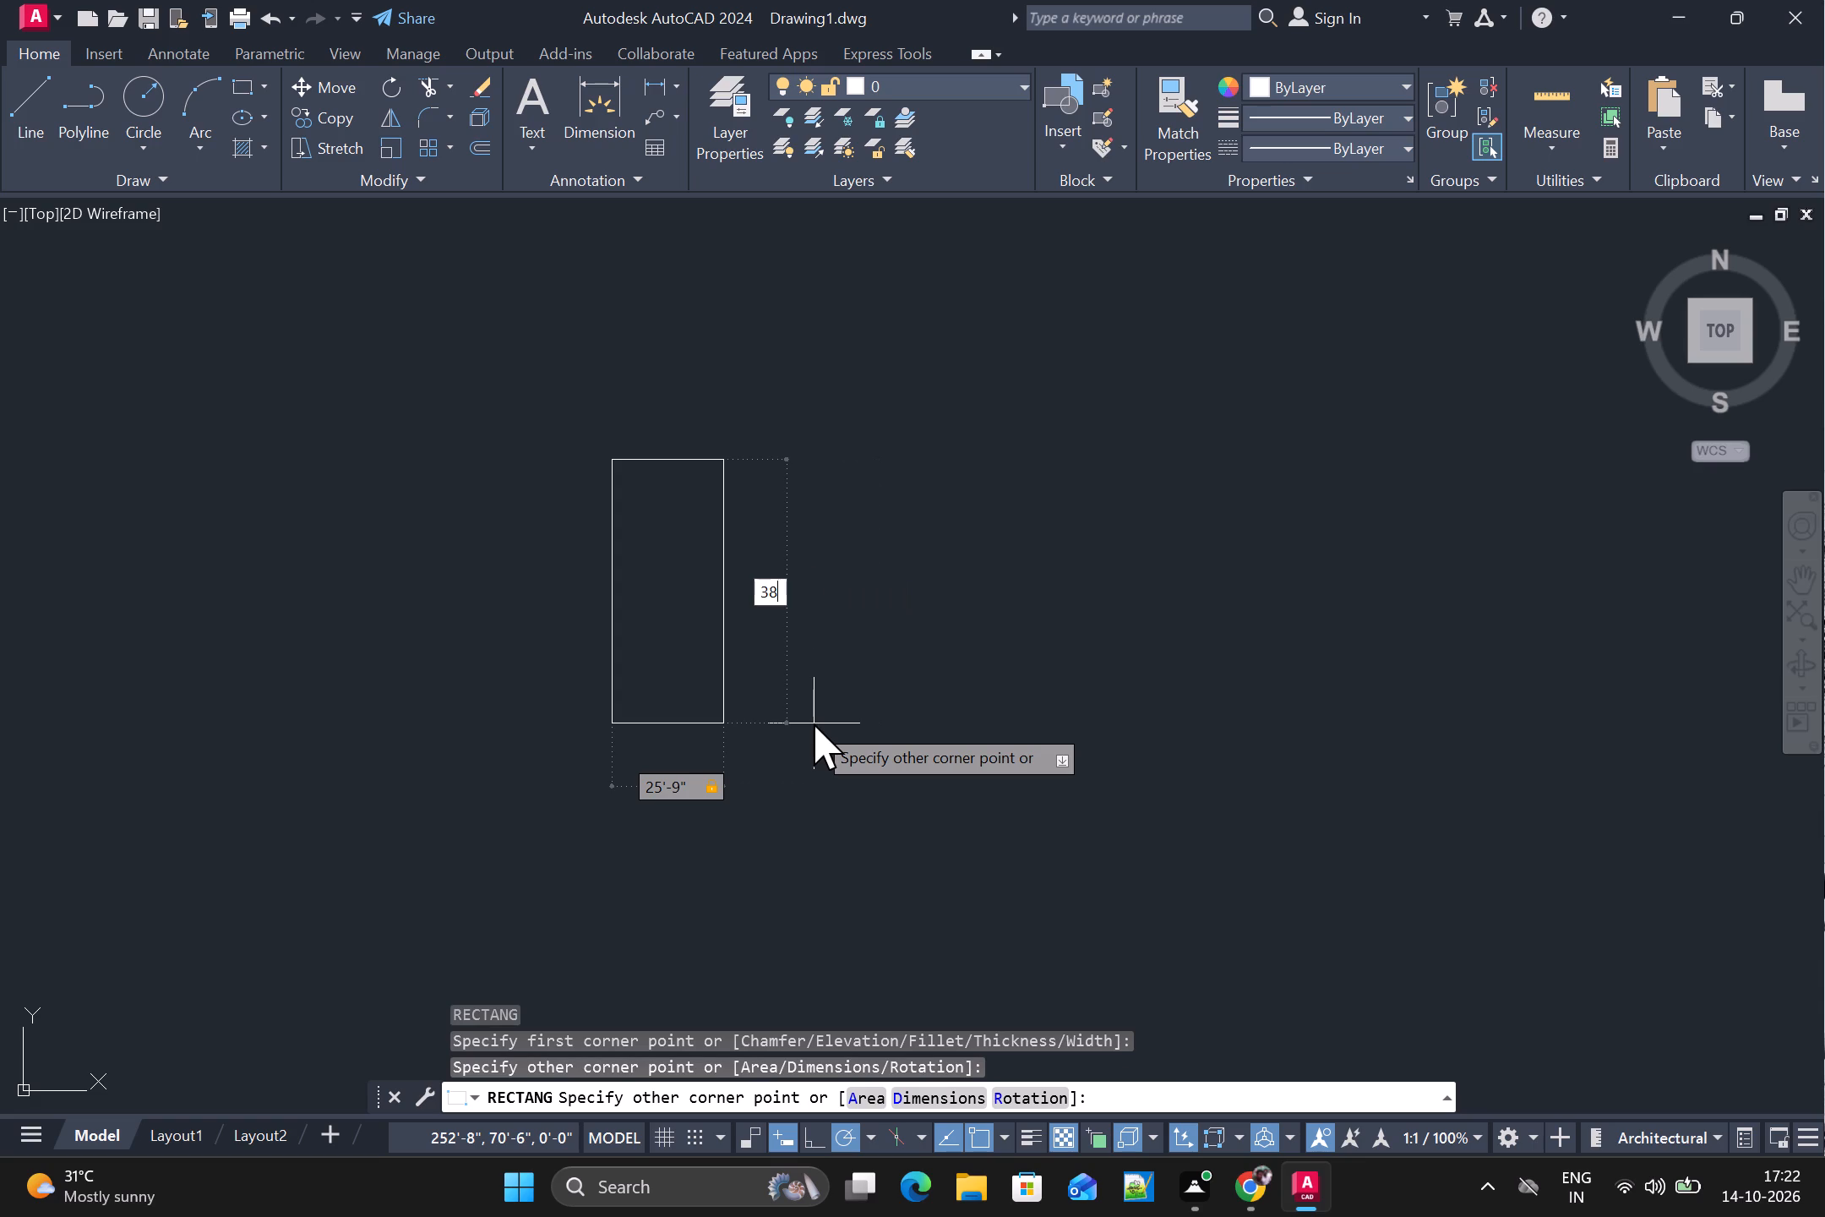
key("apostrophe")
key("Return")
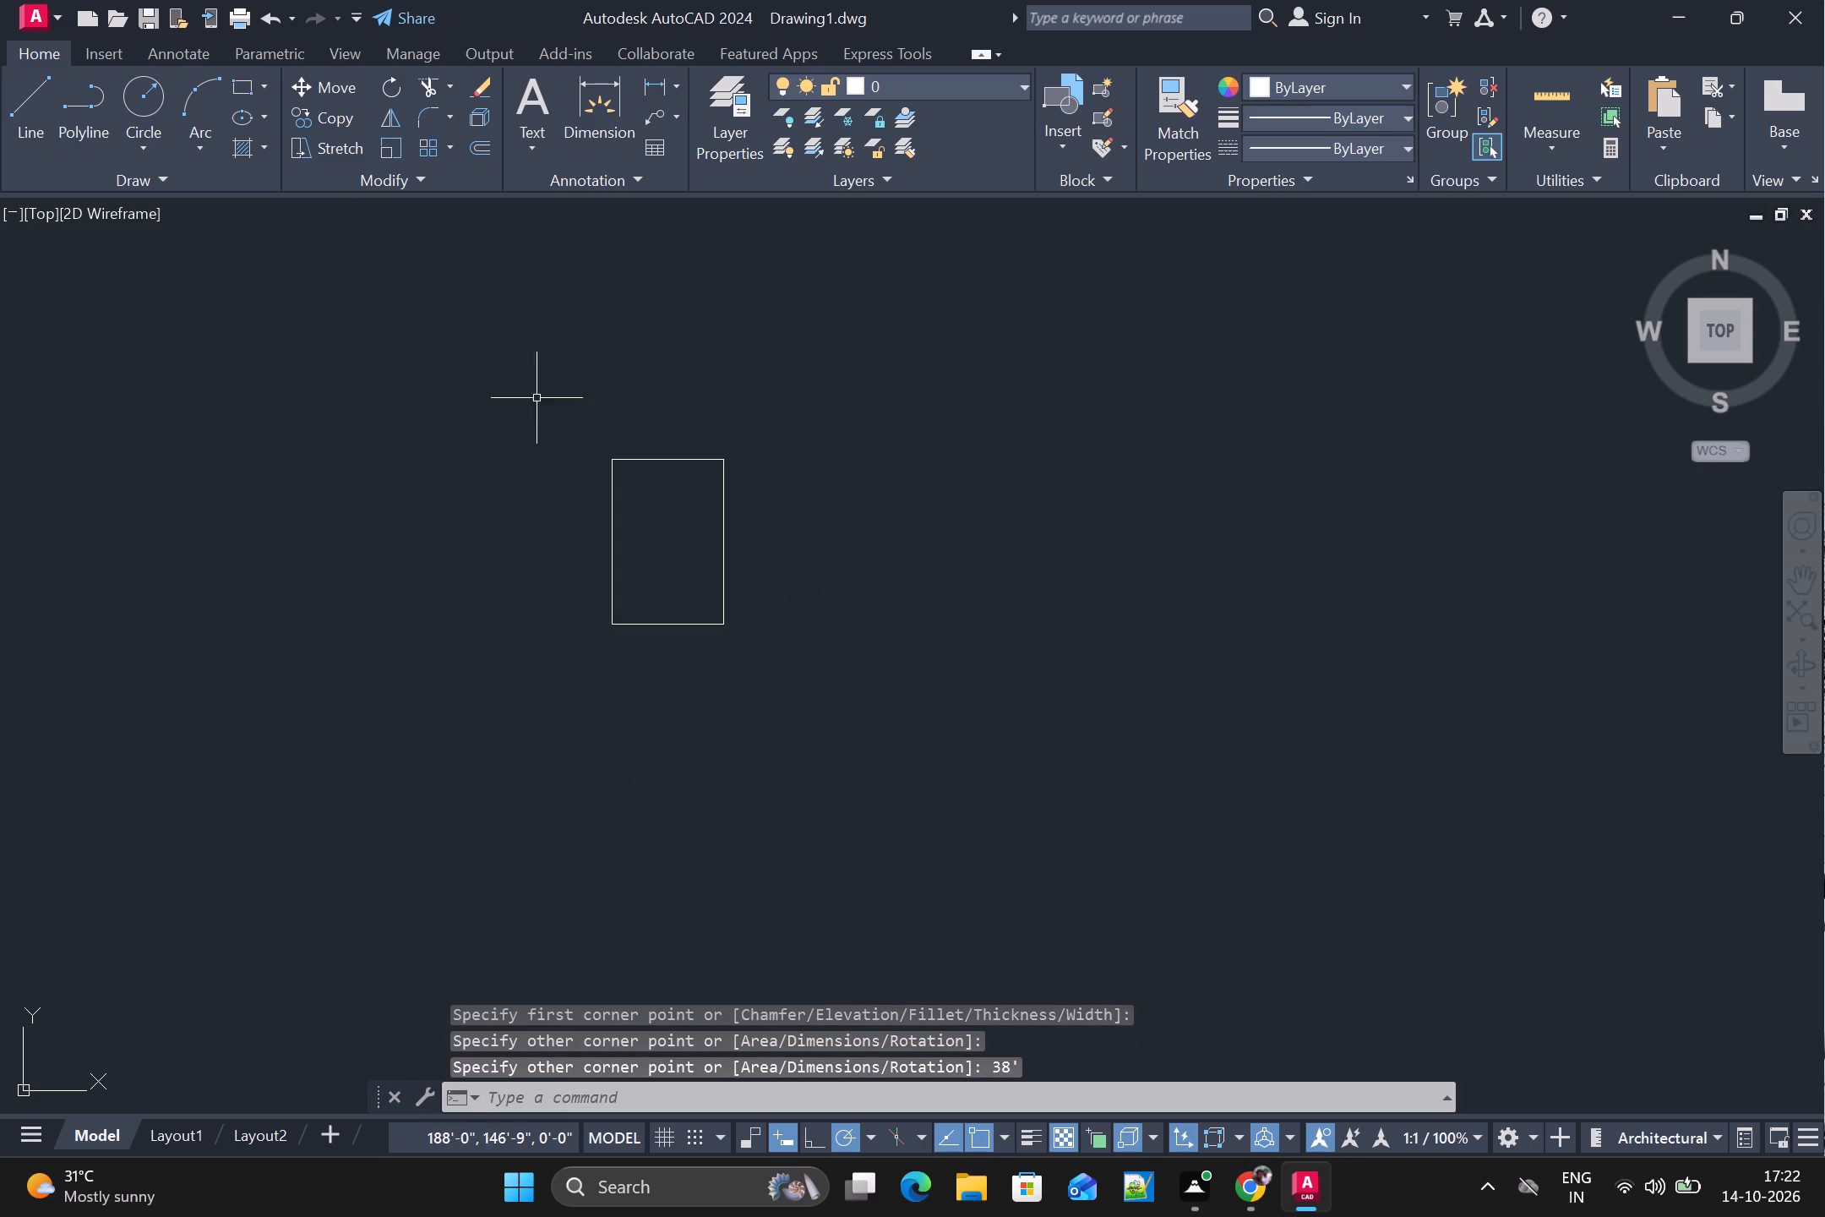
scroll(594, 467, "up", 2)
key("Escape")
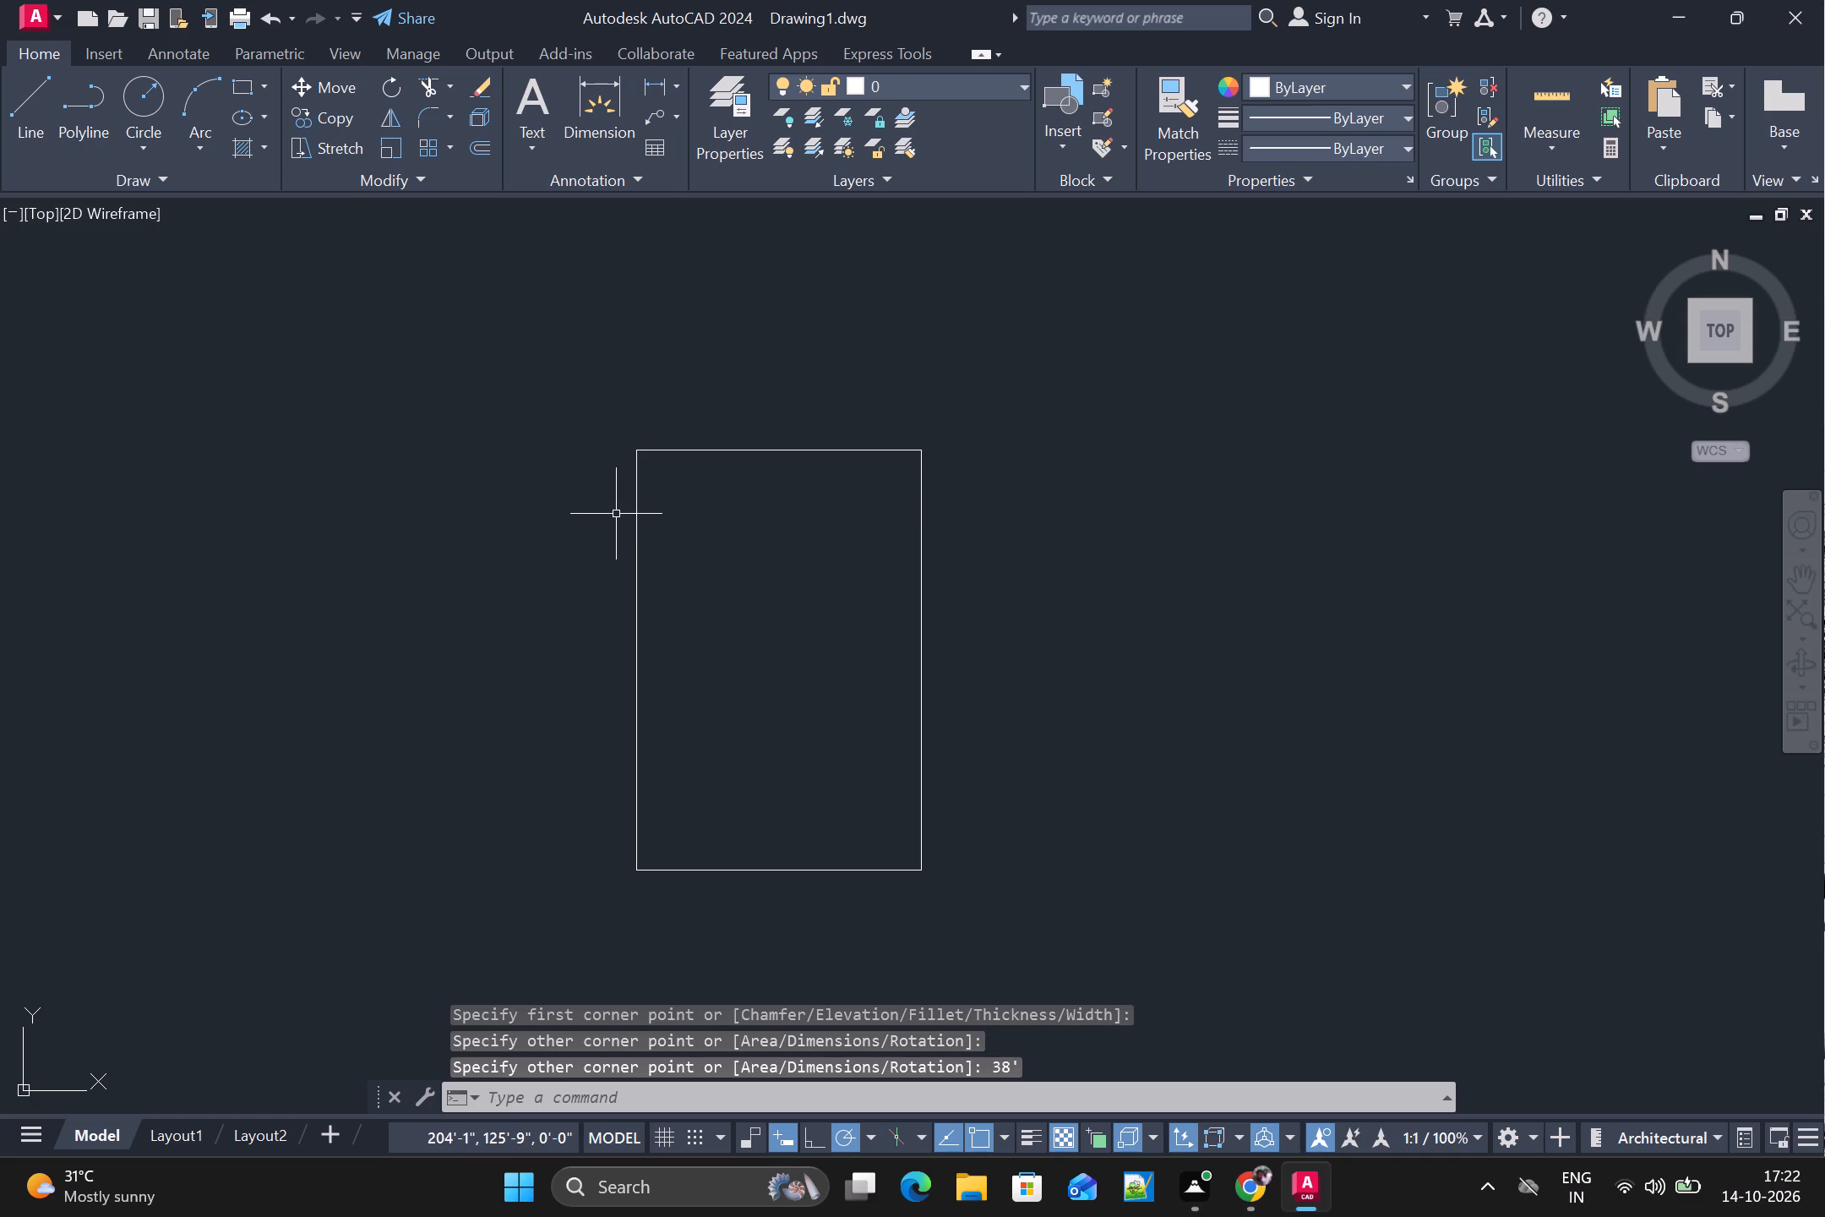
Offset the rectangle 9" inward using the Through option to form the inner face of the outer walls.
key("o")
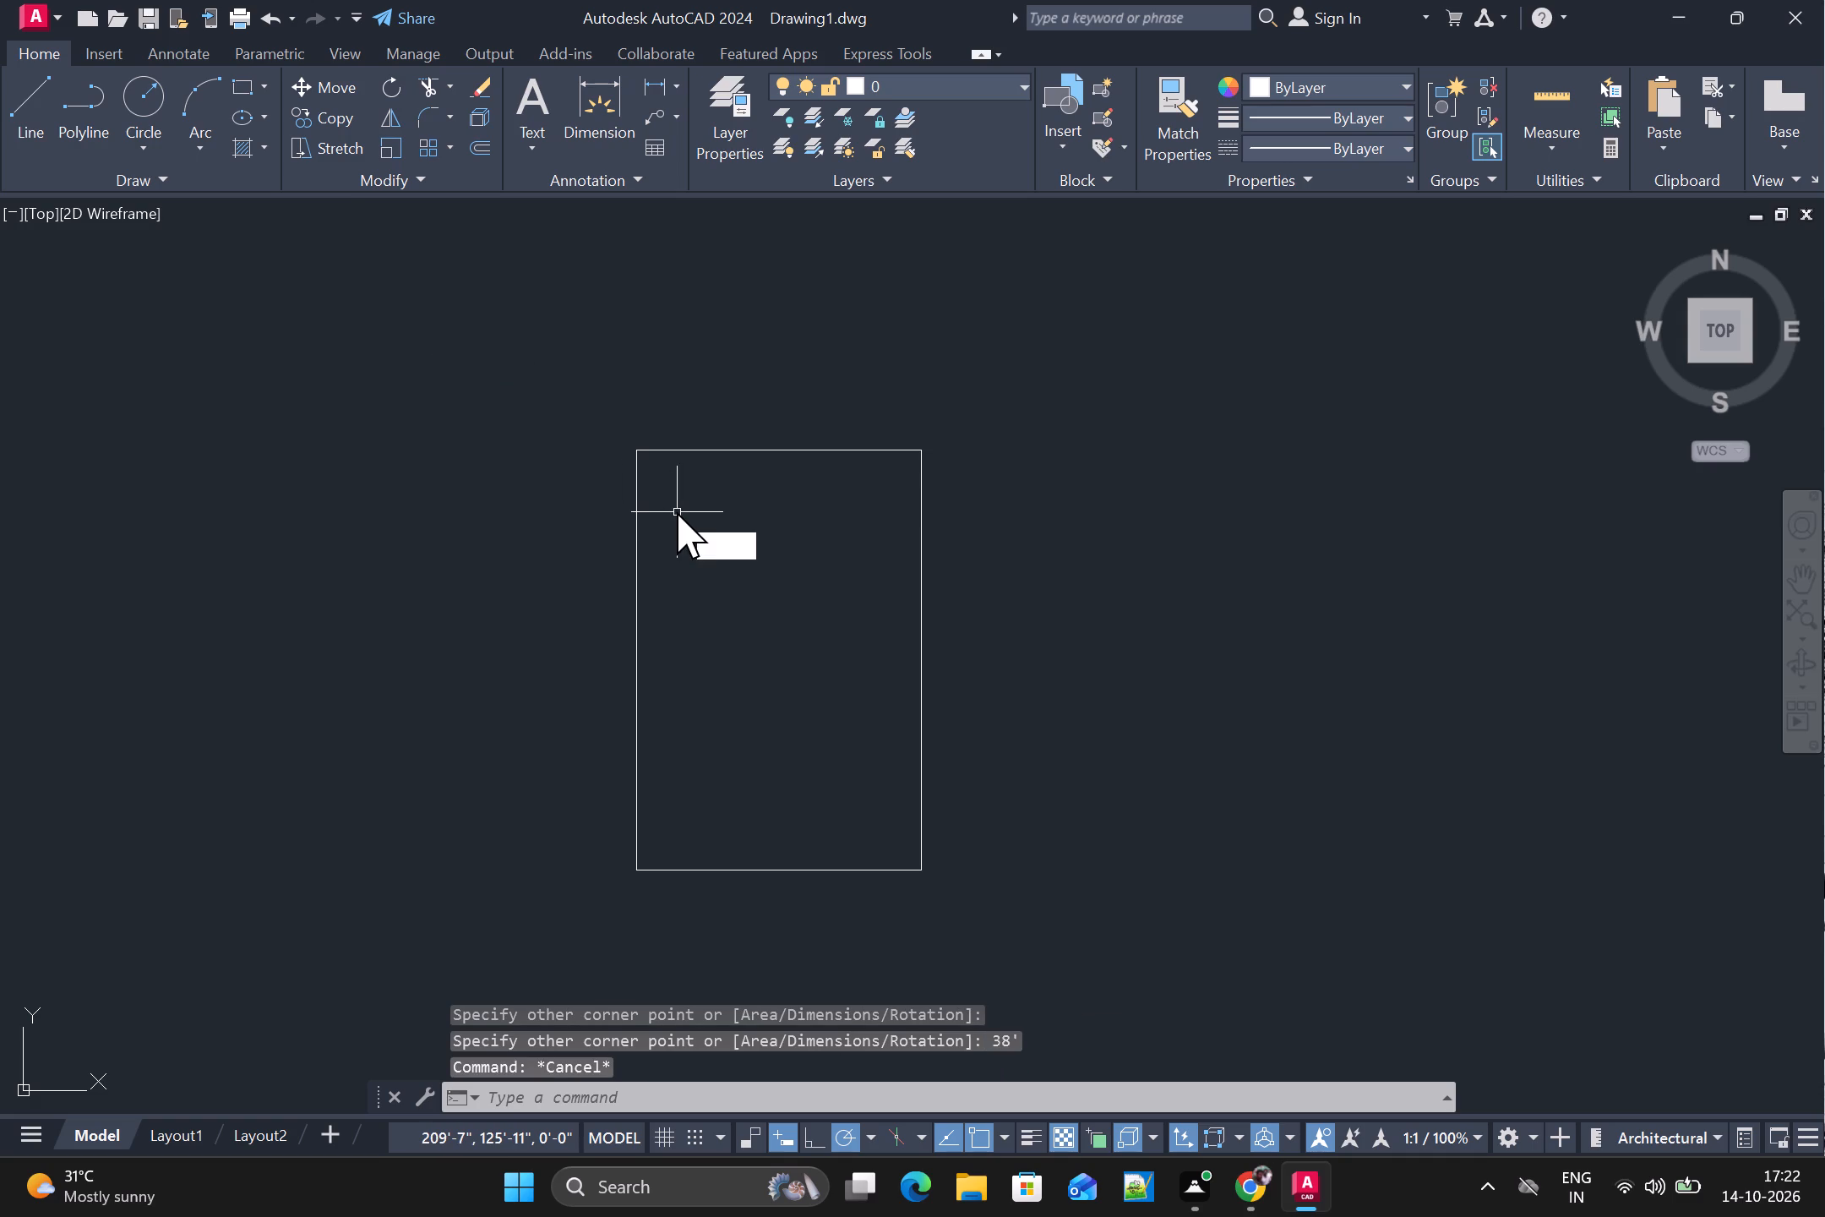
key("Return")
key("t")
key("Return")
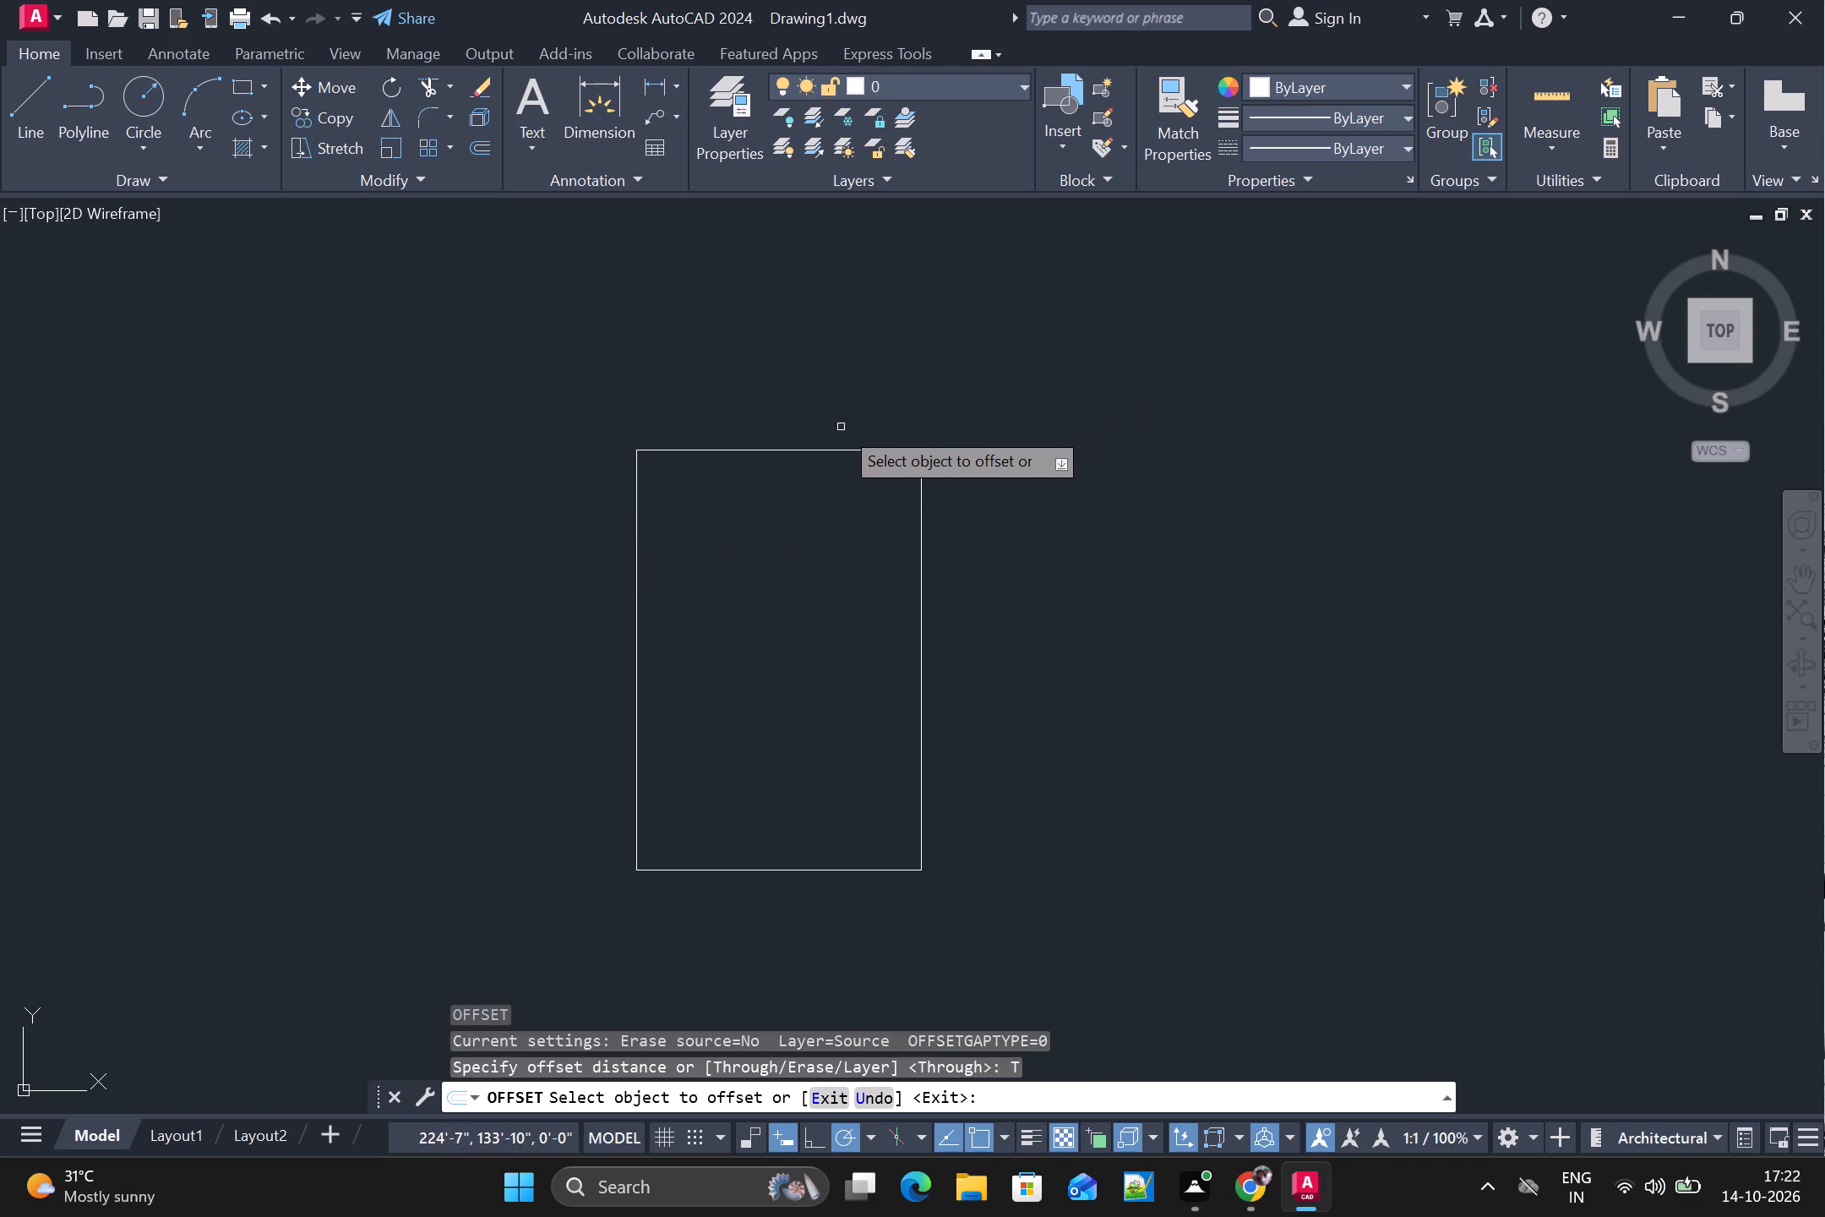
left_click(831, 449)
key("9")
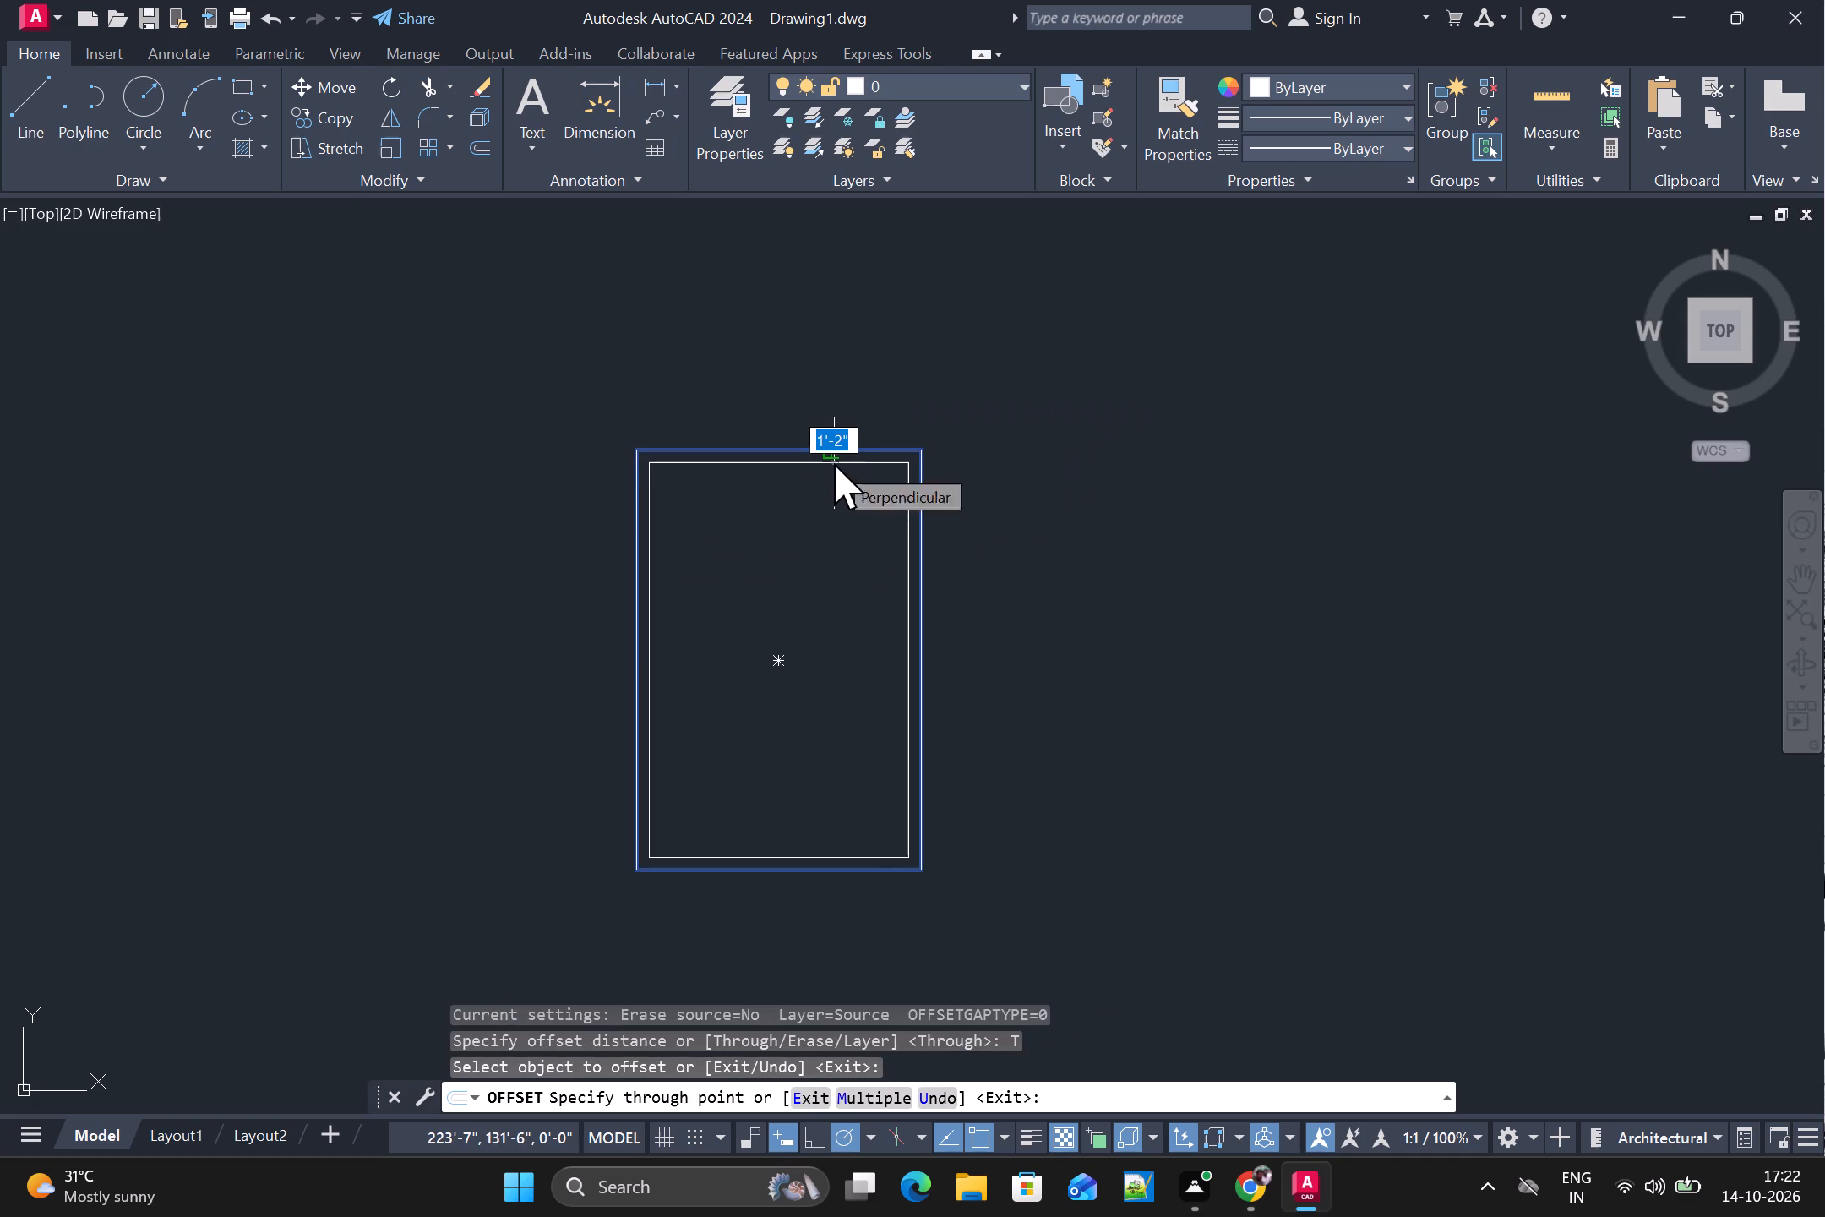
key("shift+quotedbl")
key("Return")
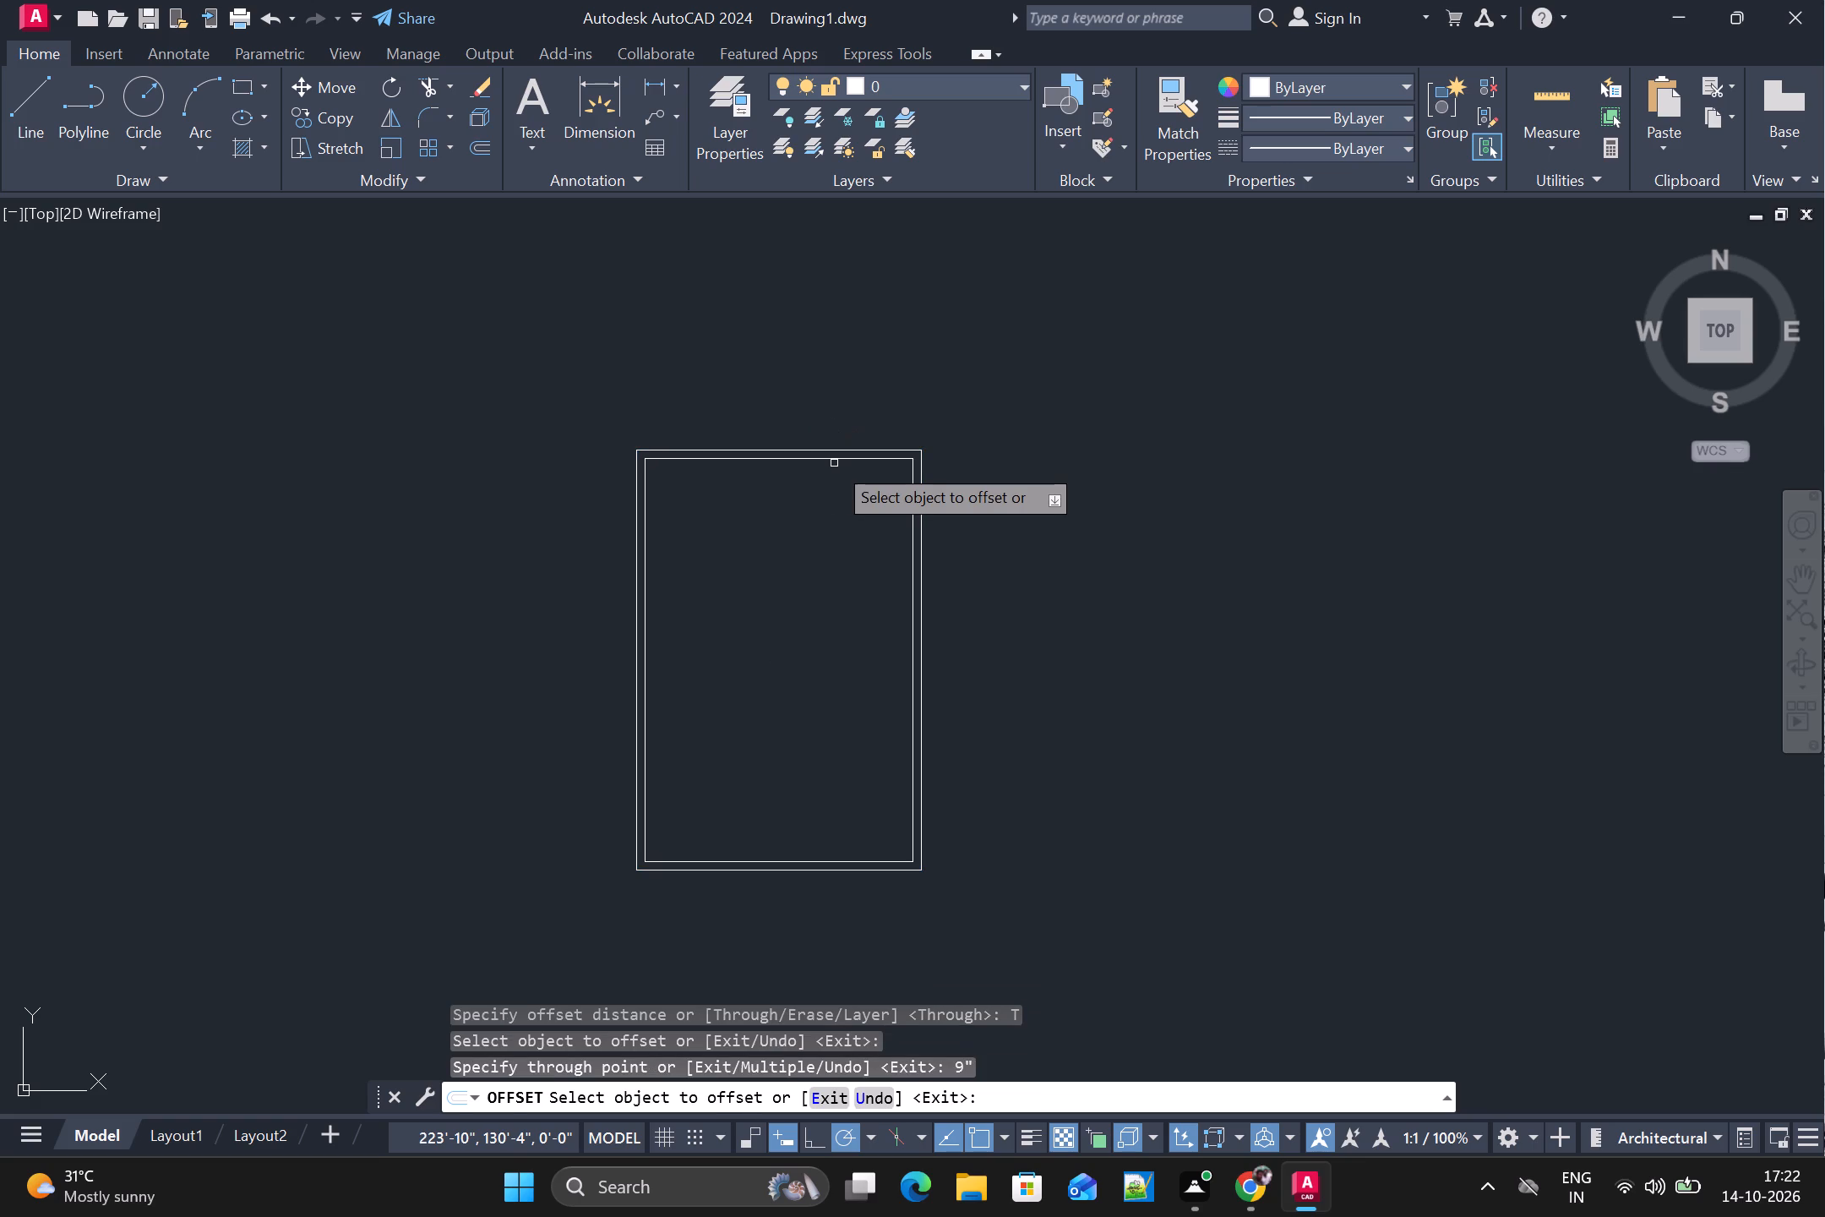
key("Escape")
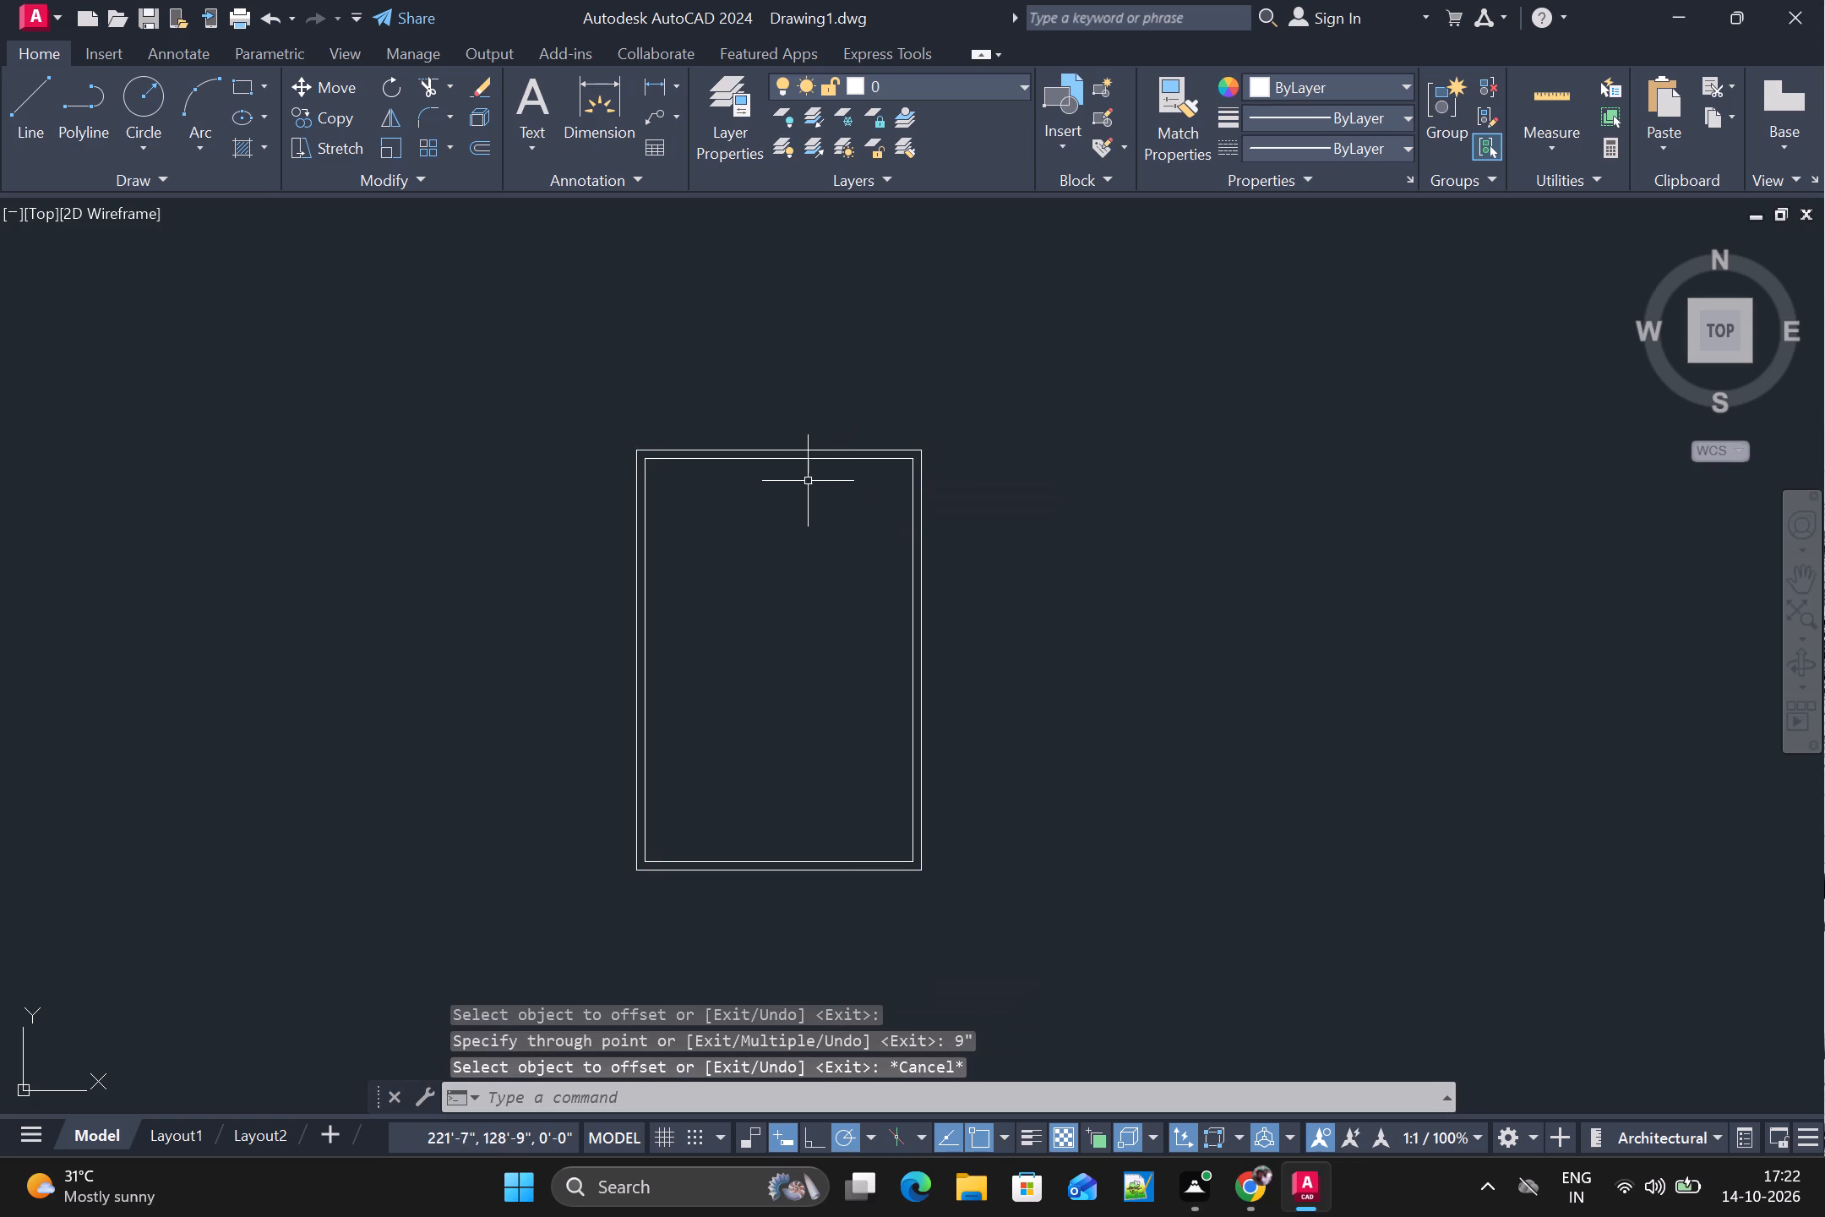
Explode the inner rectangle into separate lines and check that its top and left edges can be selected individually.
left_click(812, 458)
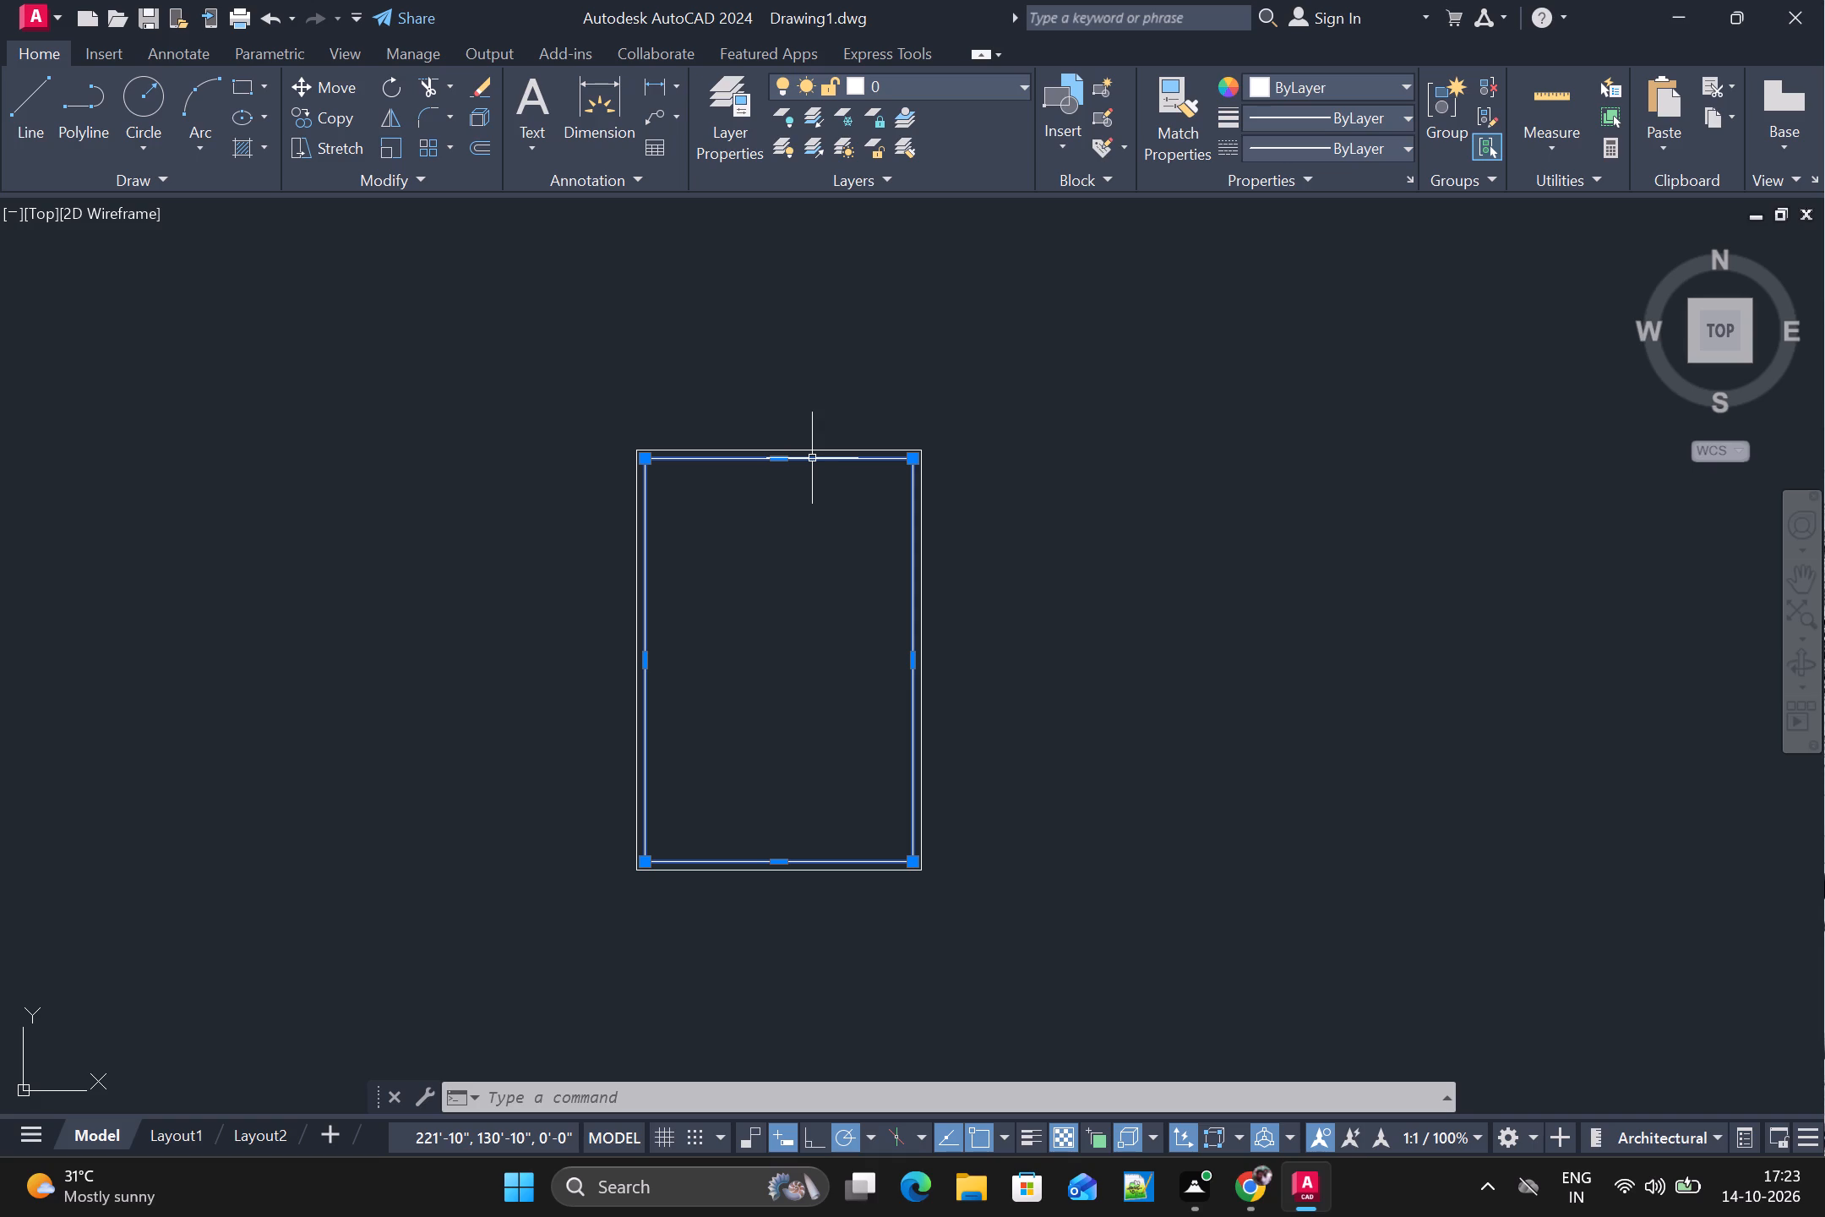
key("e")
type("XLODE")
key("Return")
left_click(812, 458)
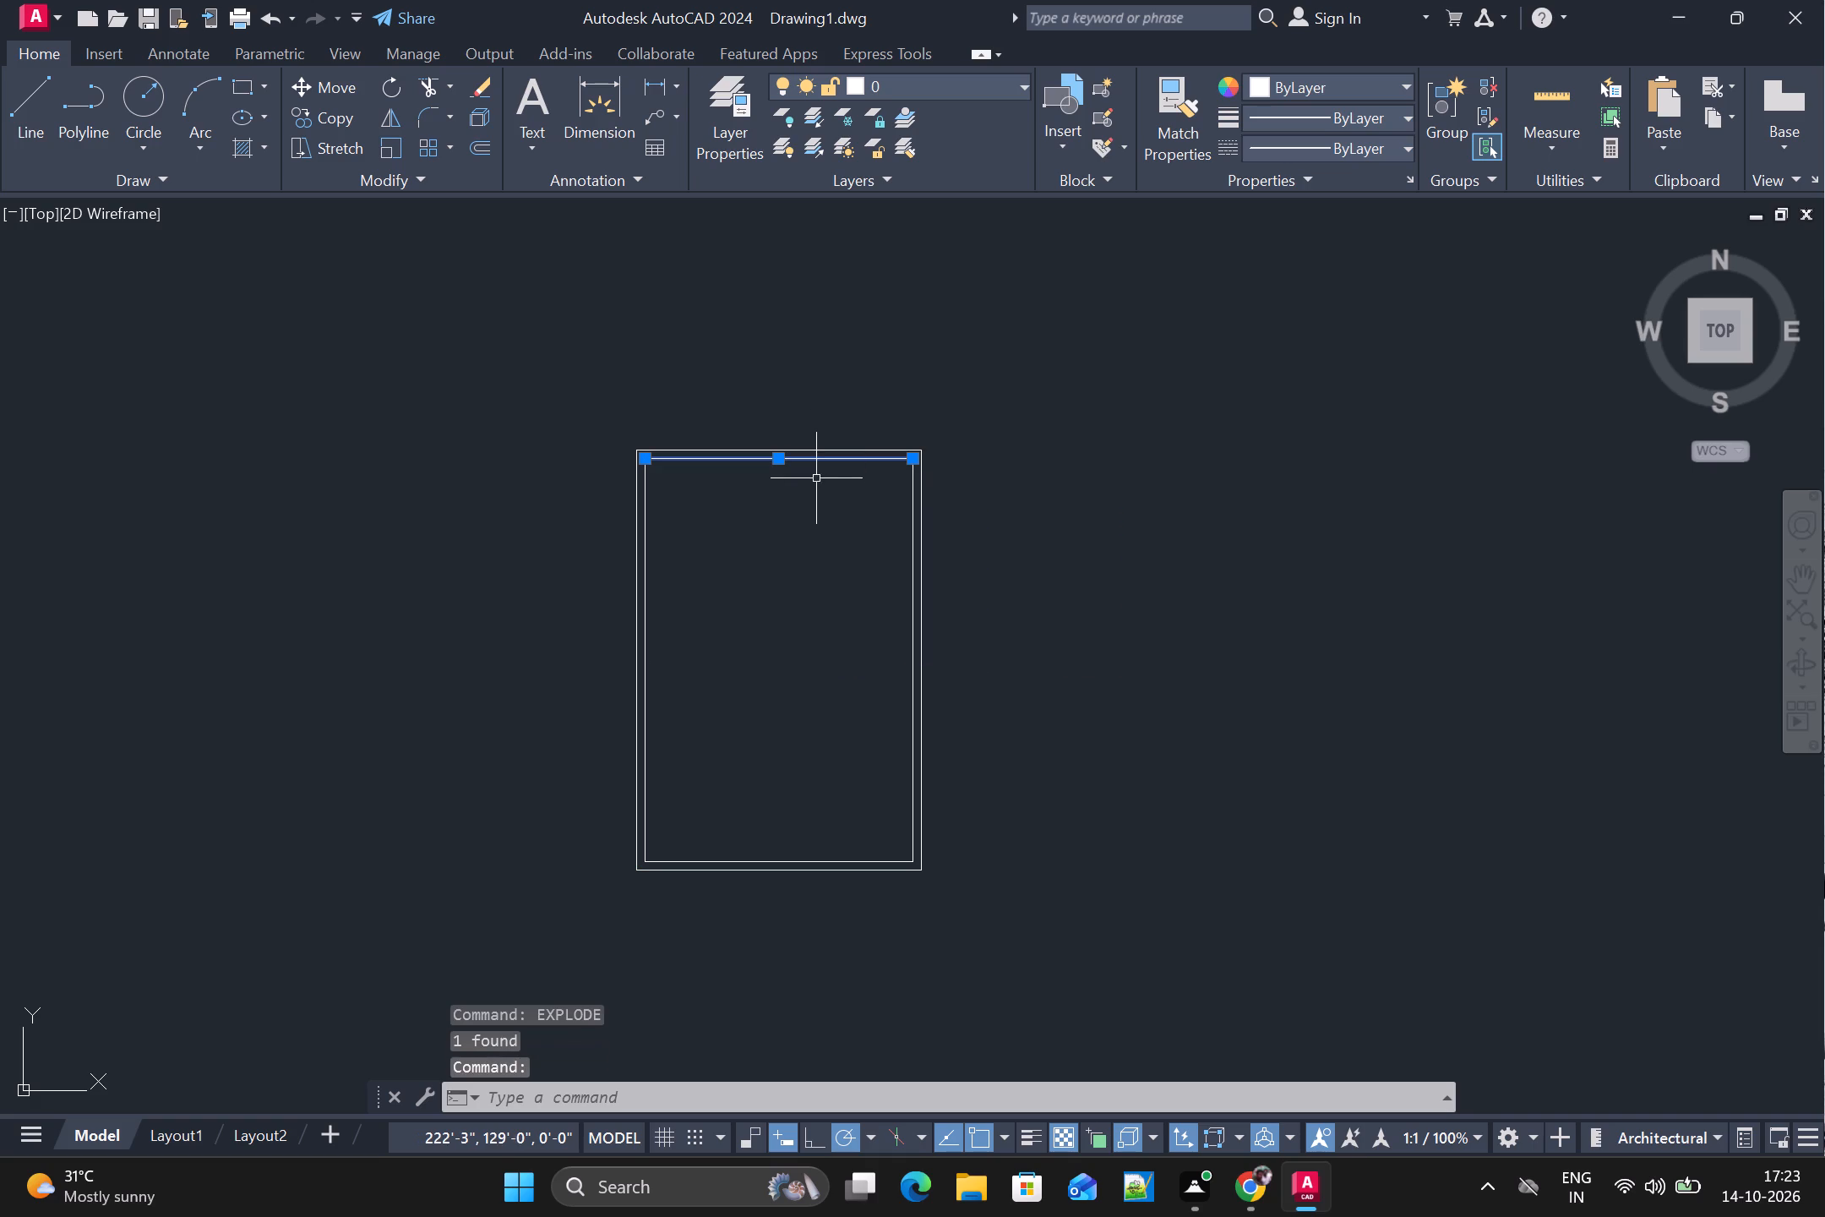
left_click(643, 533)
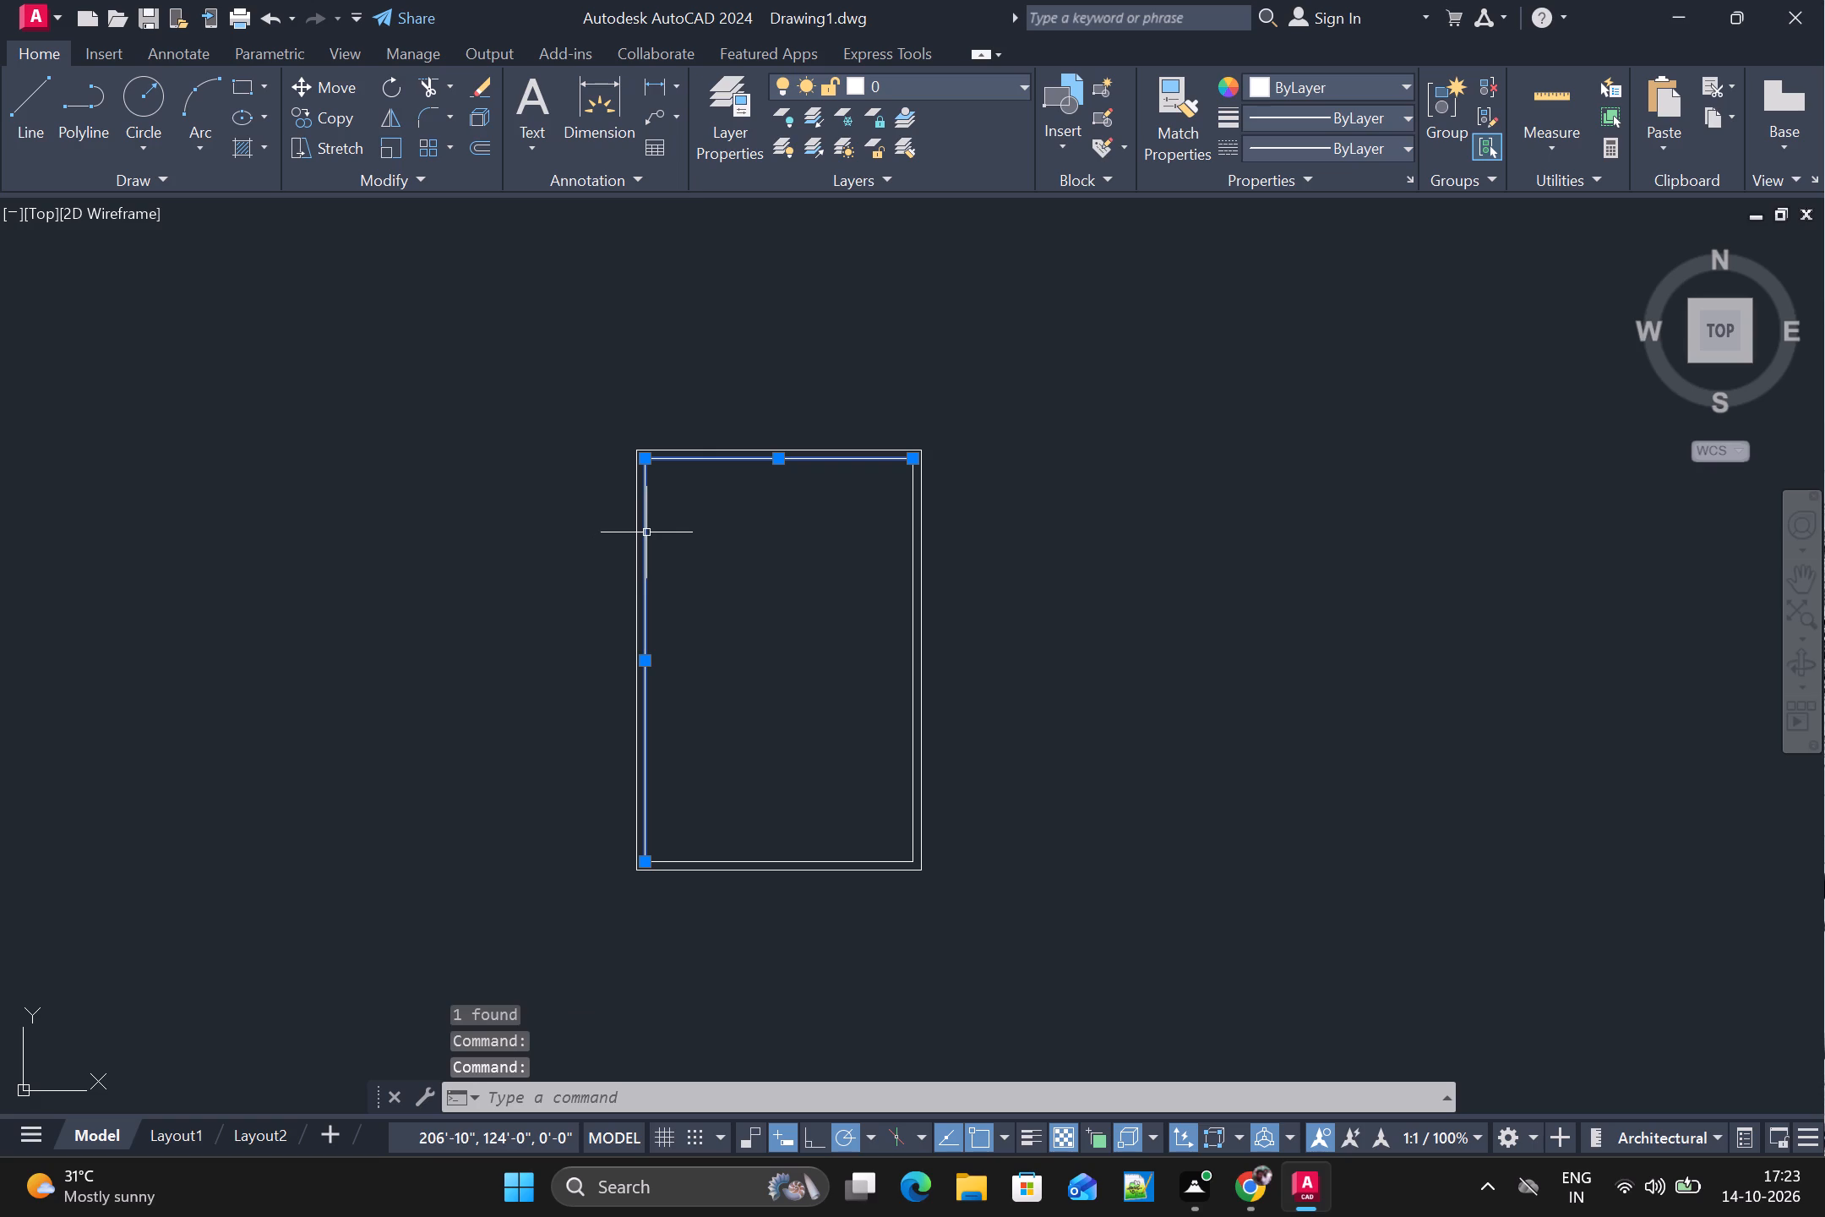
left_click(722, 456)
key("Escape")
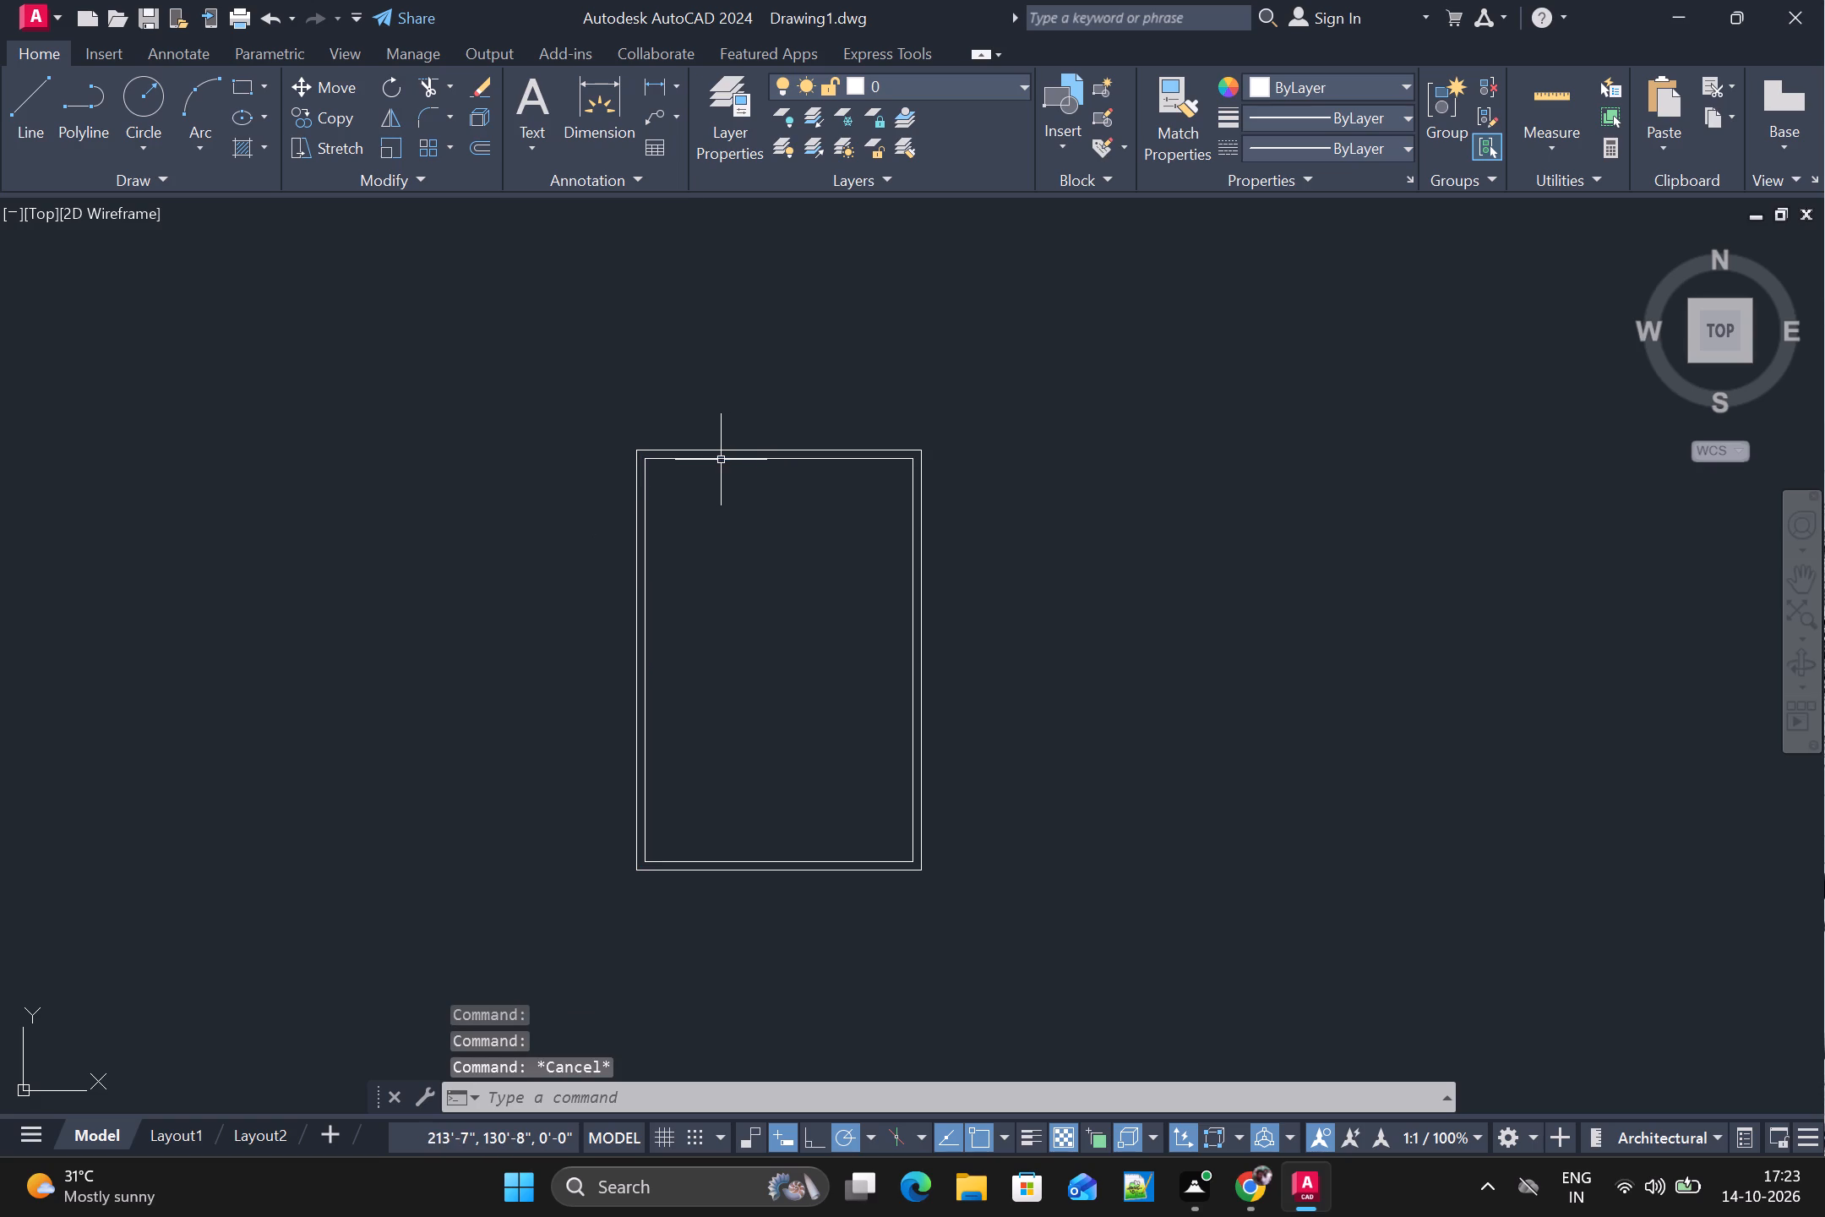
Offset the inner rectangle's left edge 7'-10" toward the interior using the Through option.
left_click(646, 517)
key("o")
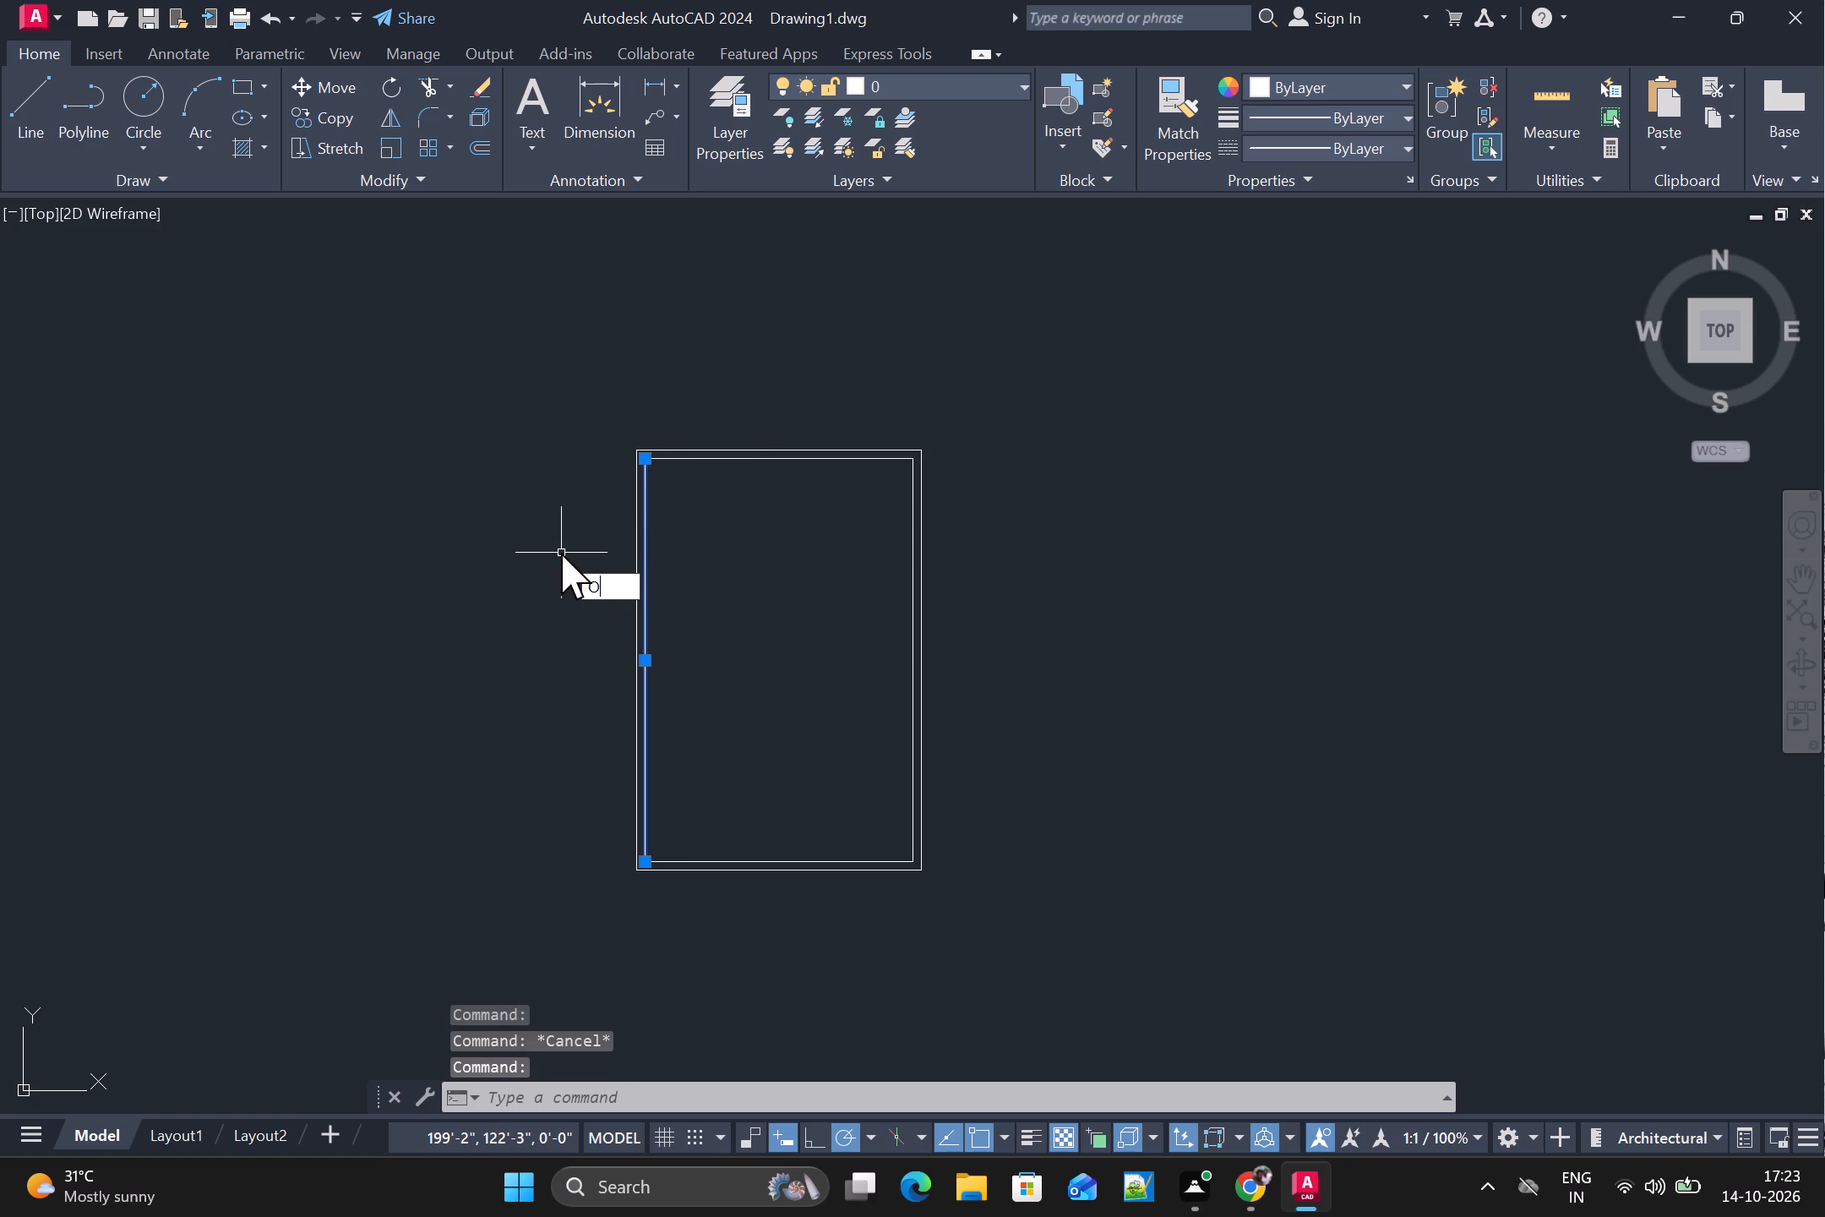
key("Return")
key("t")
key("Return")
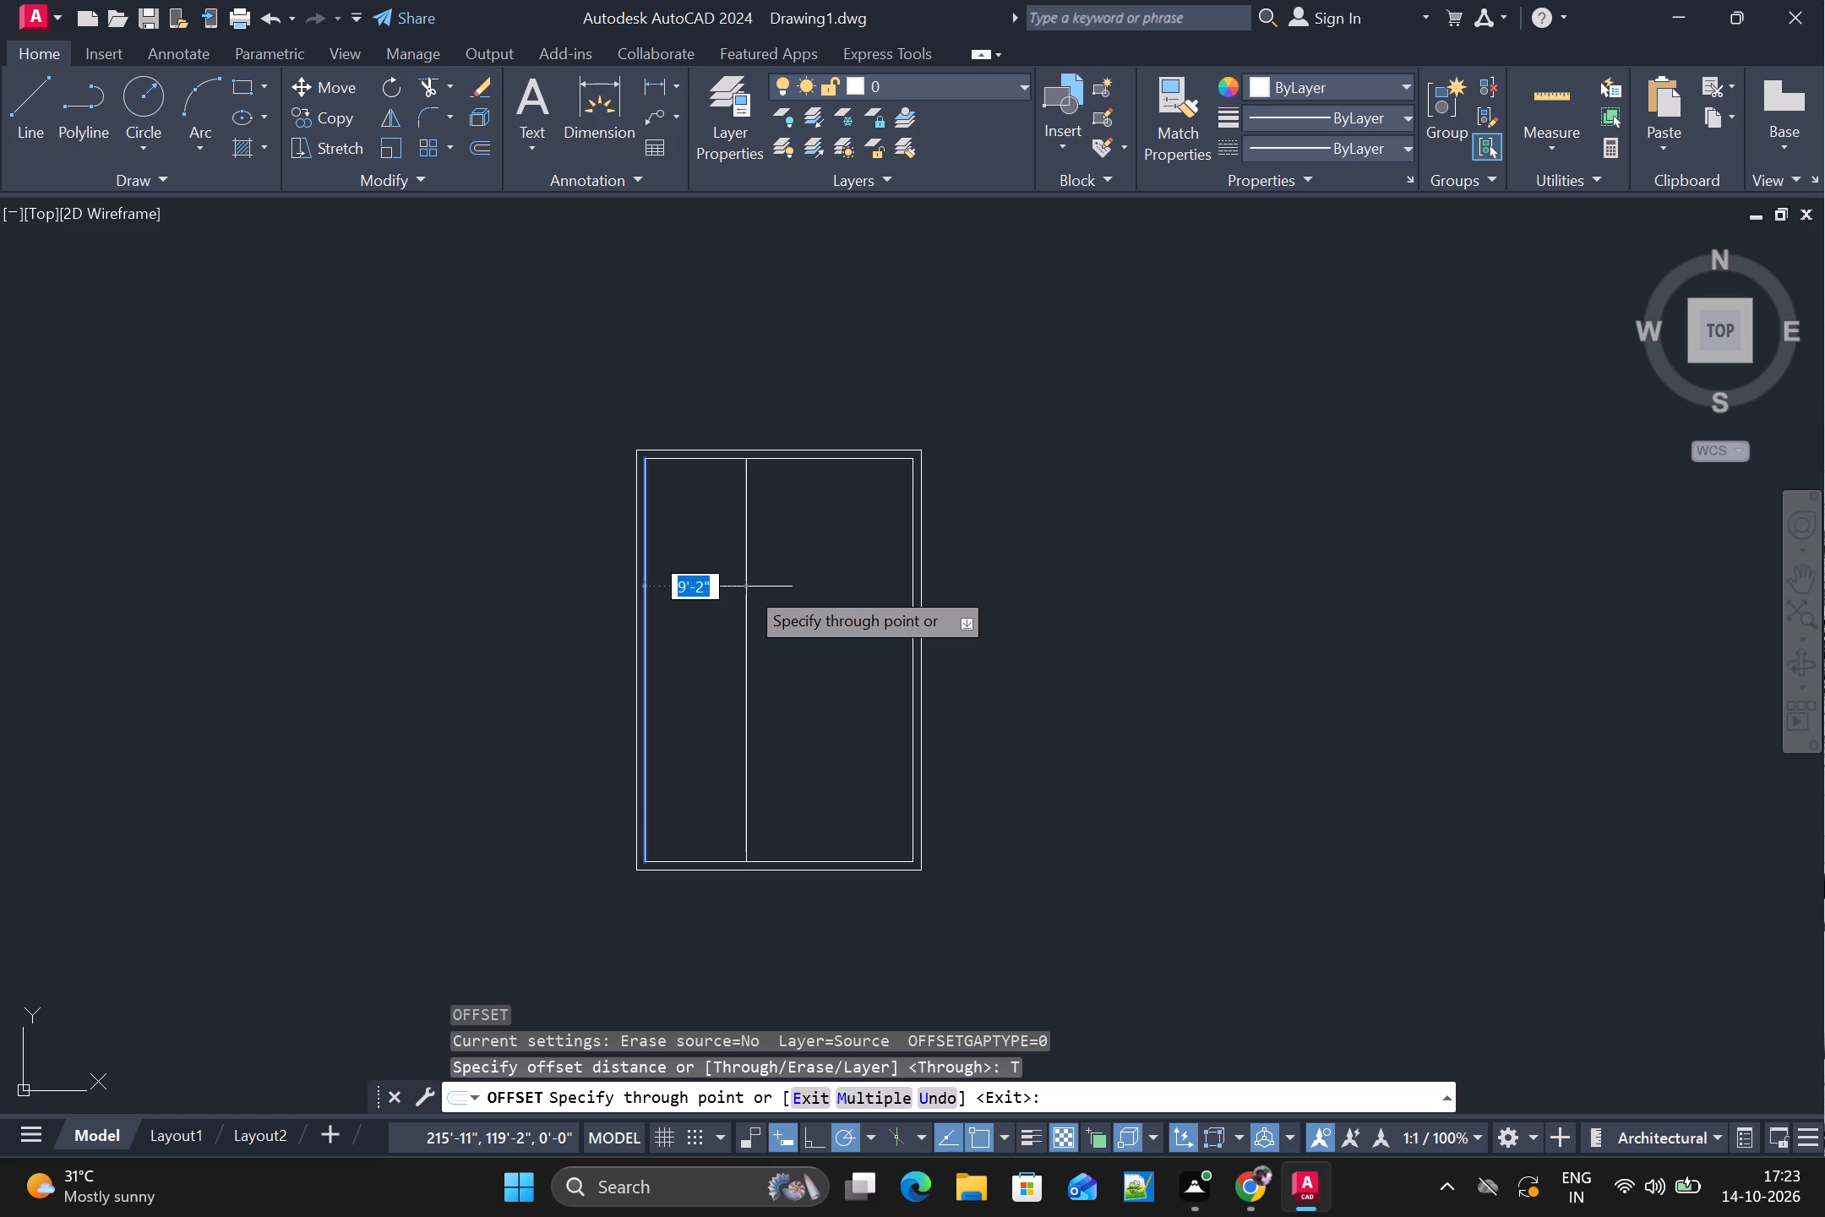
key("7")
type("'10\"")
key("Return")
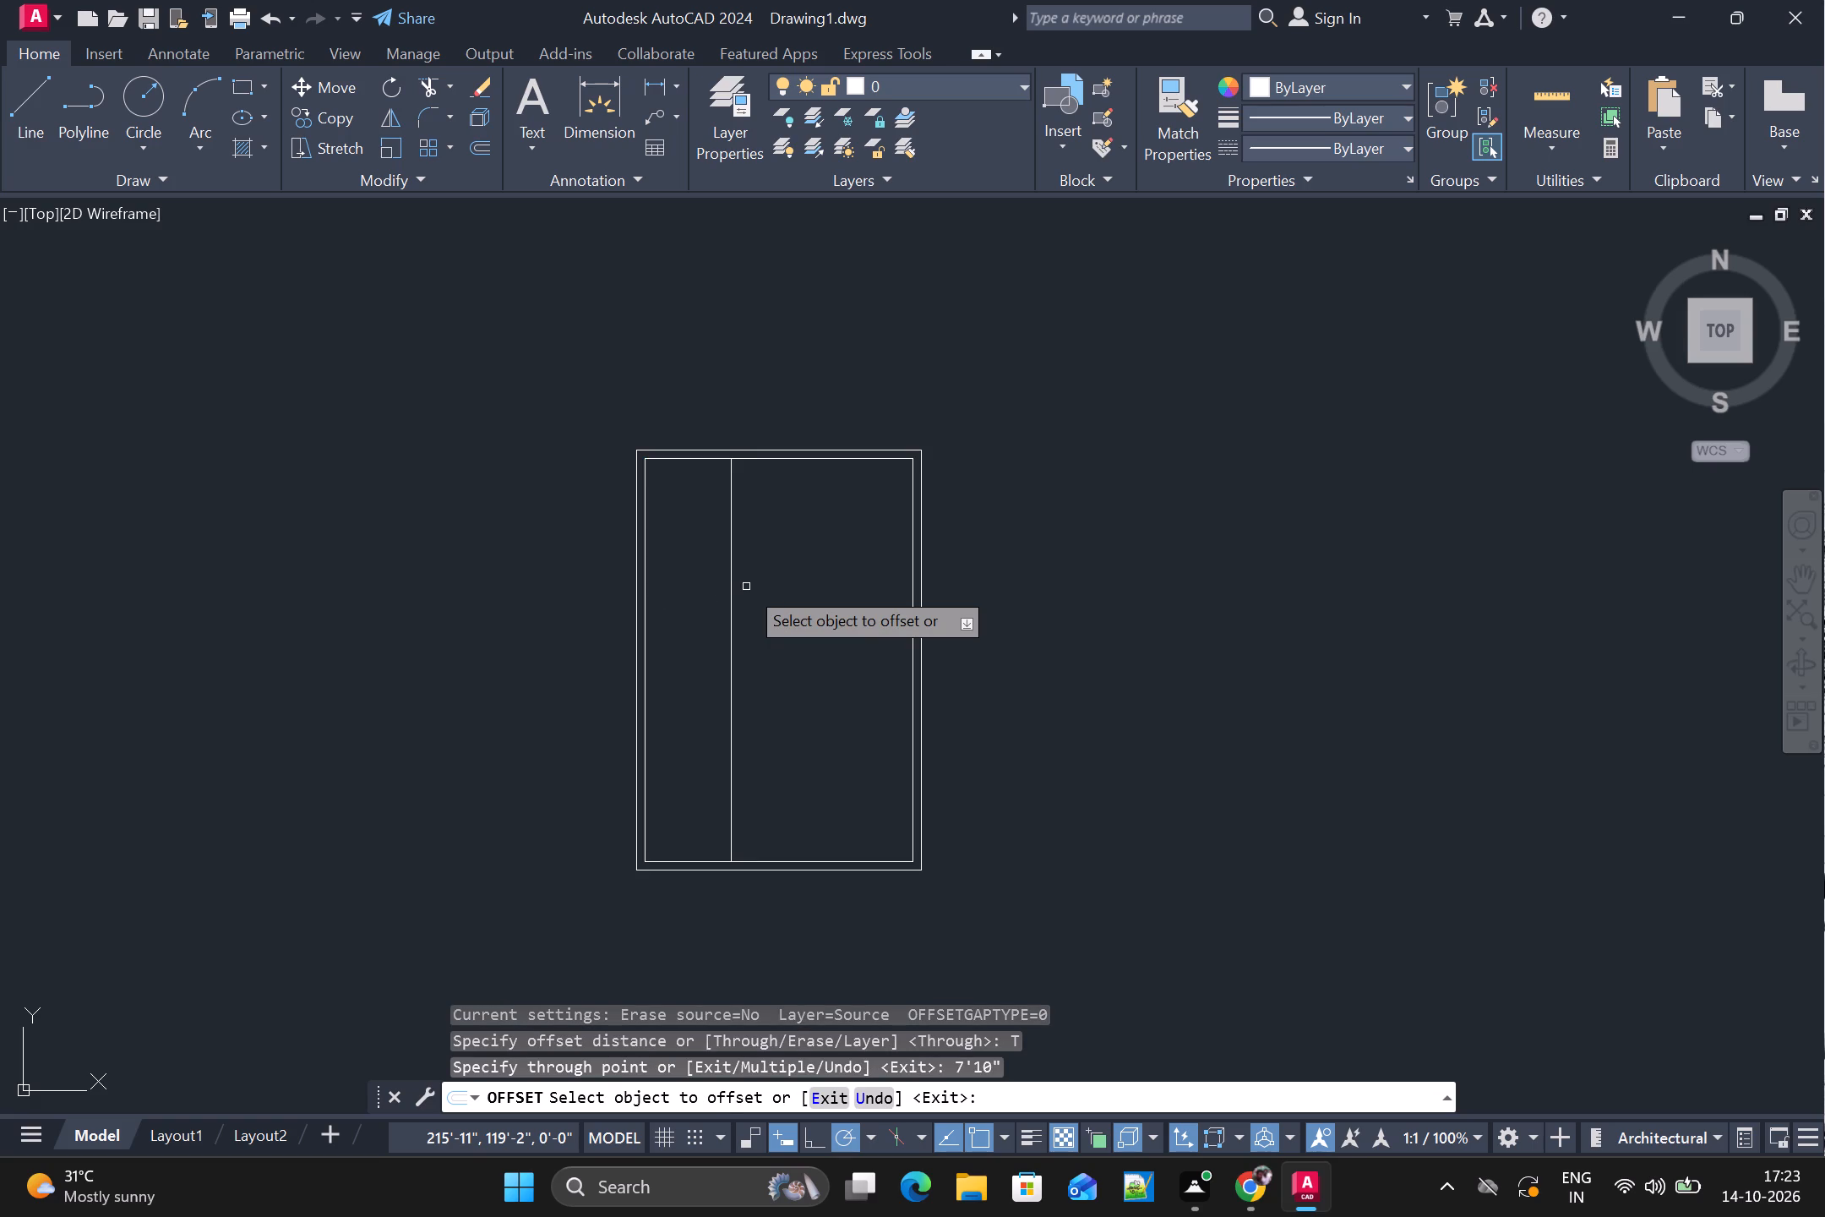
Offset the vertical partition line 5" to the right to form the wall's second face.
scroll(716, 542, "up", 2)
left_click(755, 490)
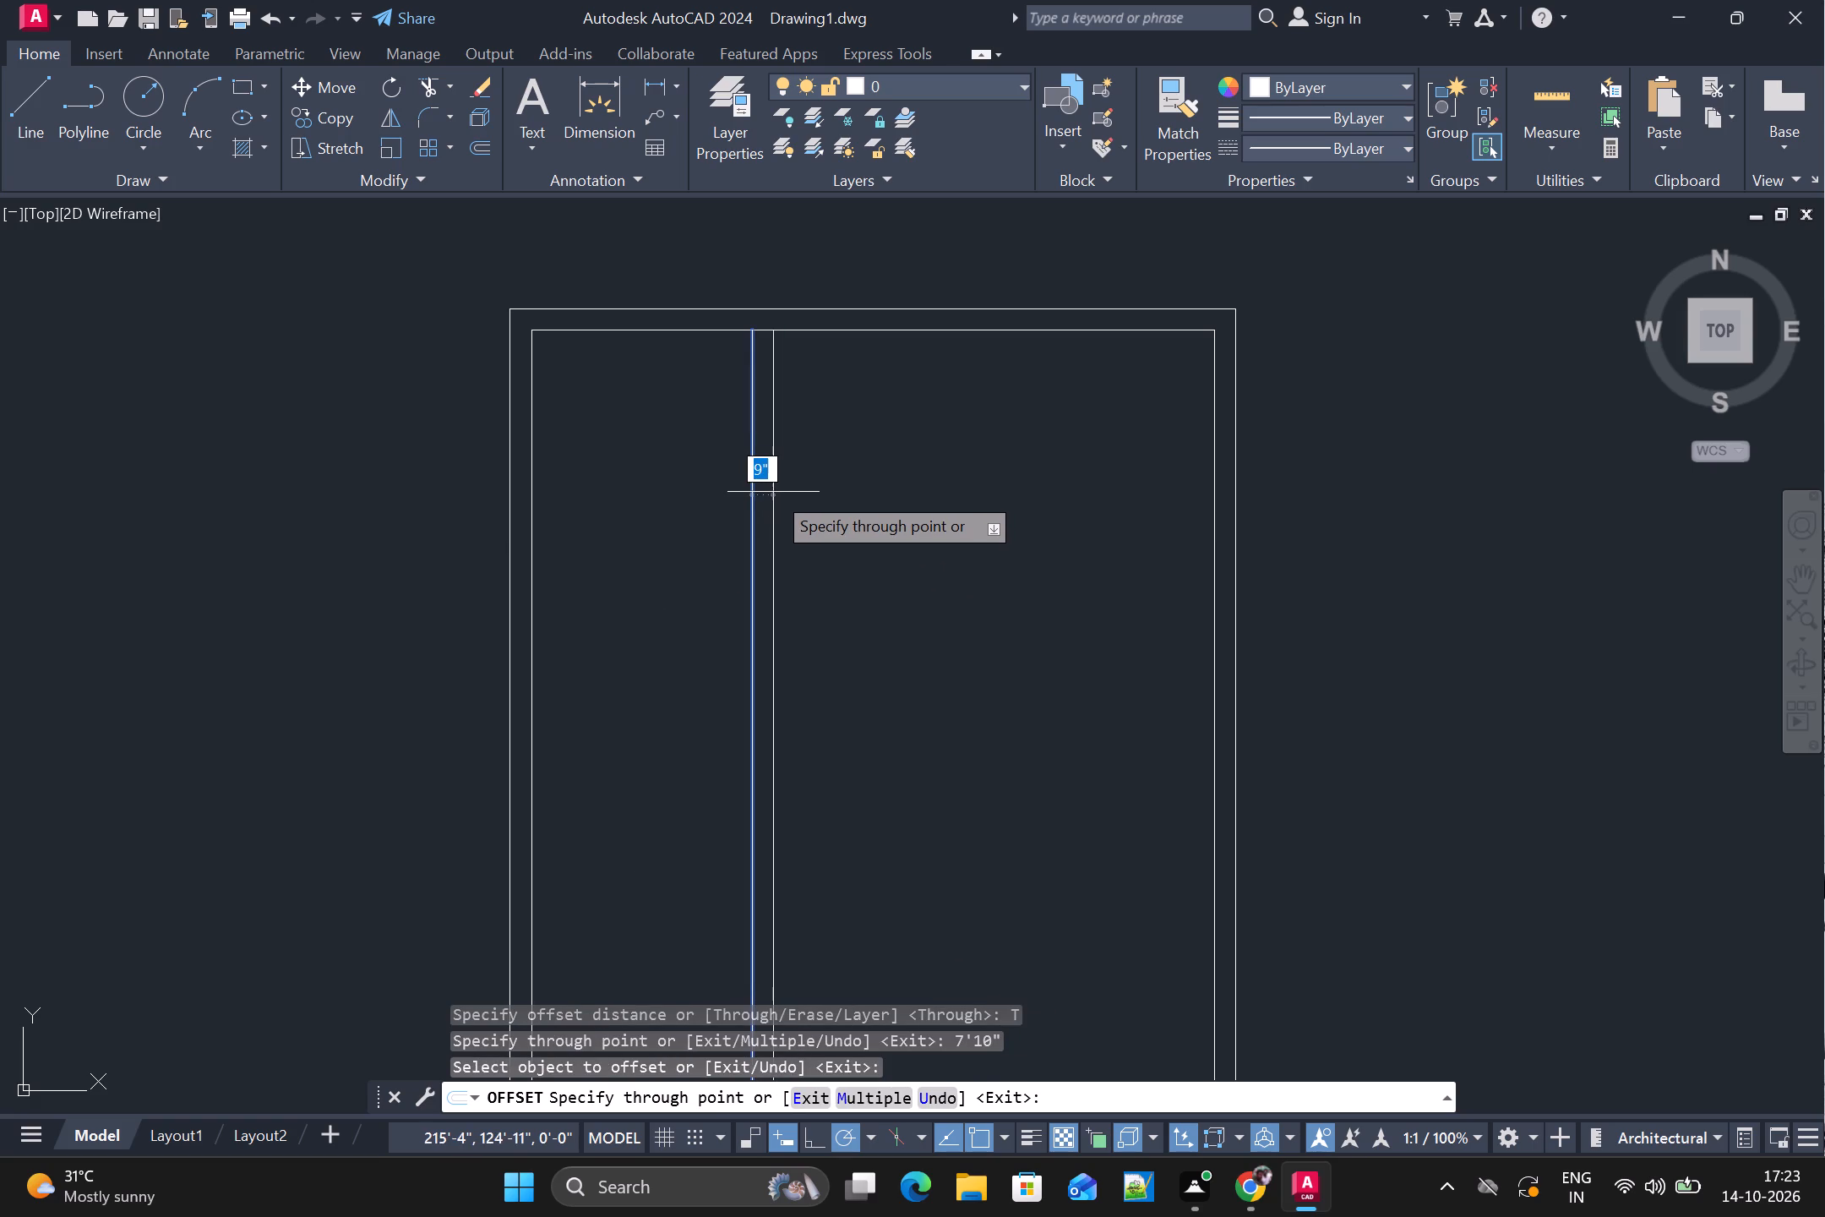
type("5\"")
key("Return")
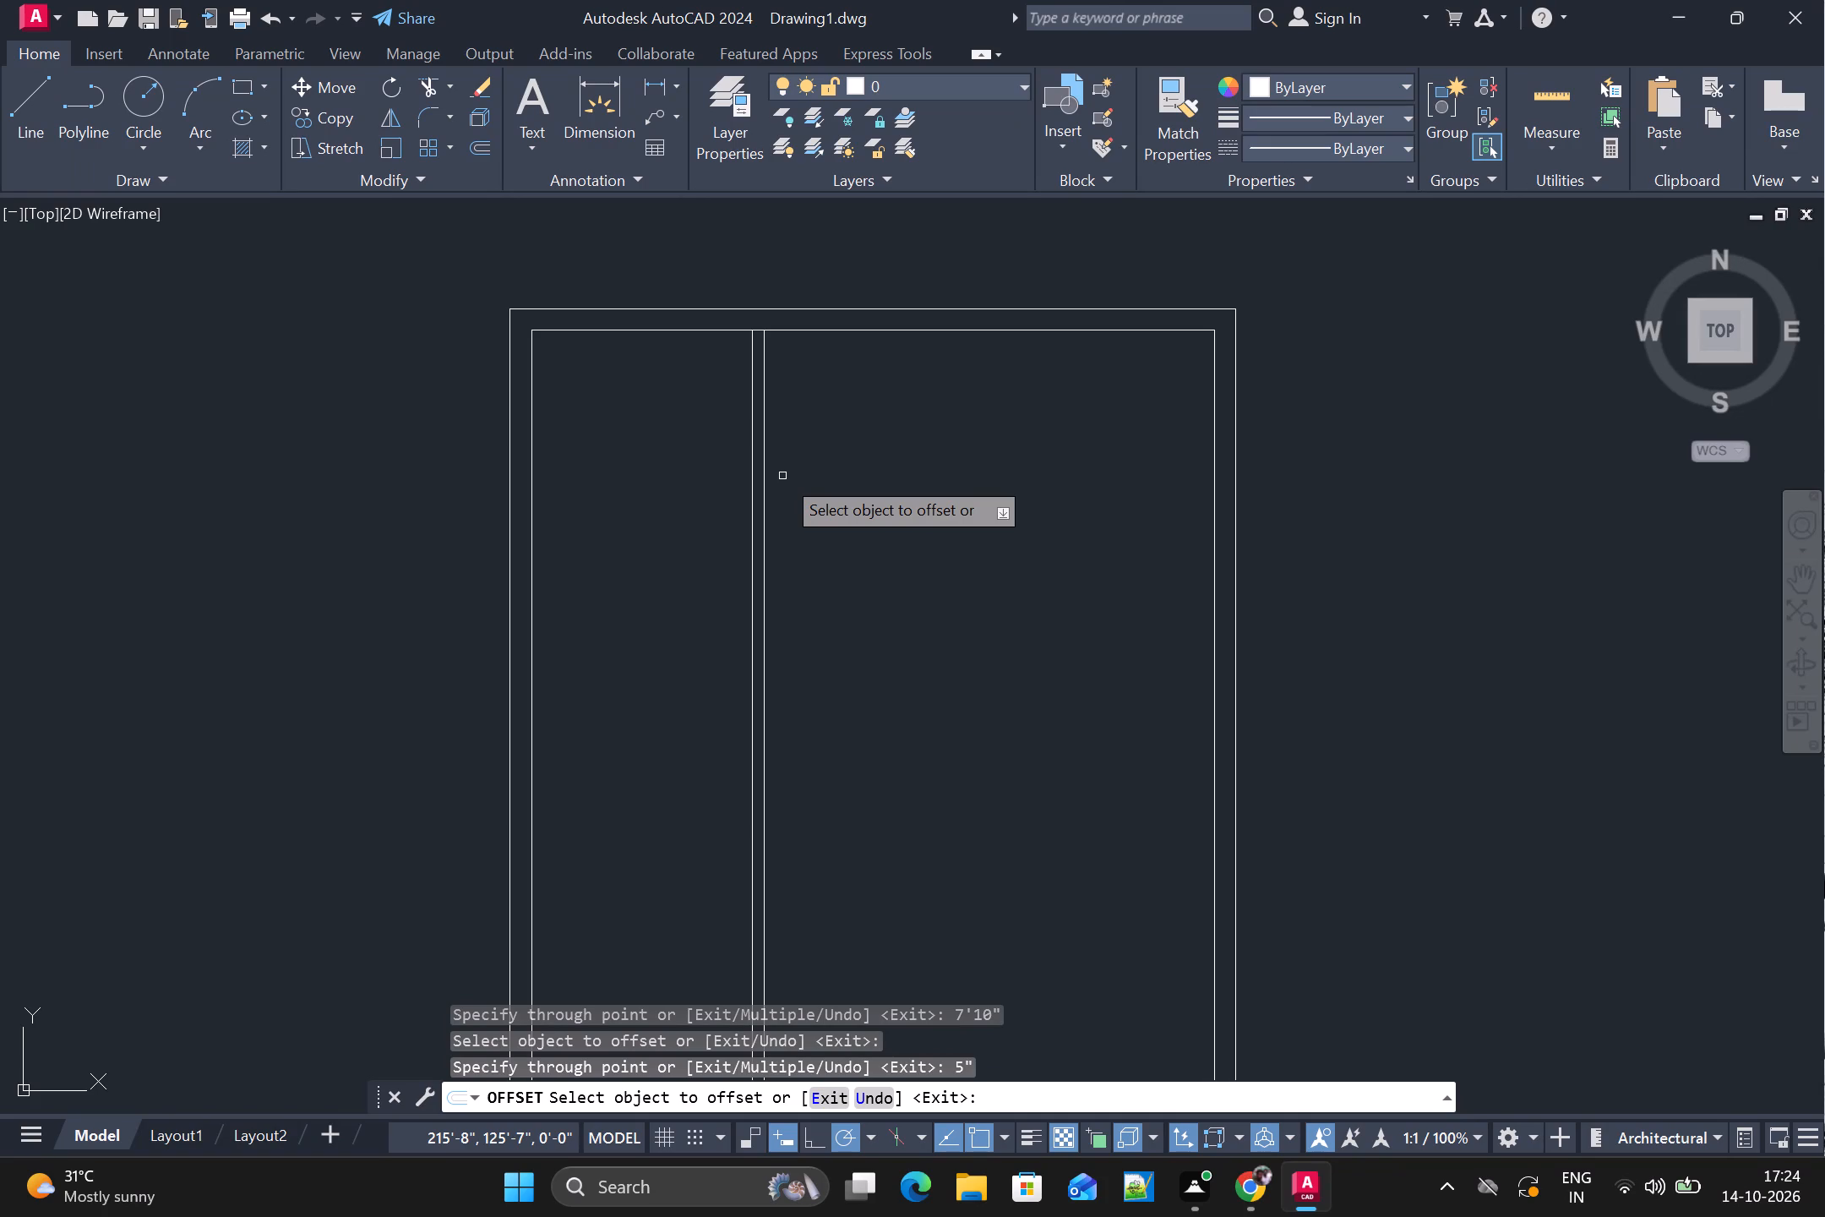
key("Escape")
Erase both vertical partition lines inside the inner outline.
left_click_drag(782, 476, 743, 531)
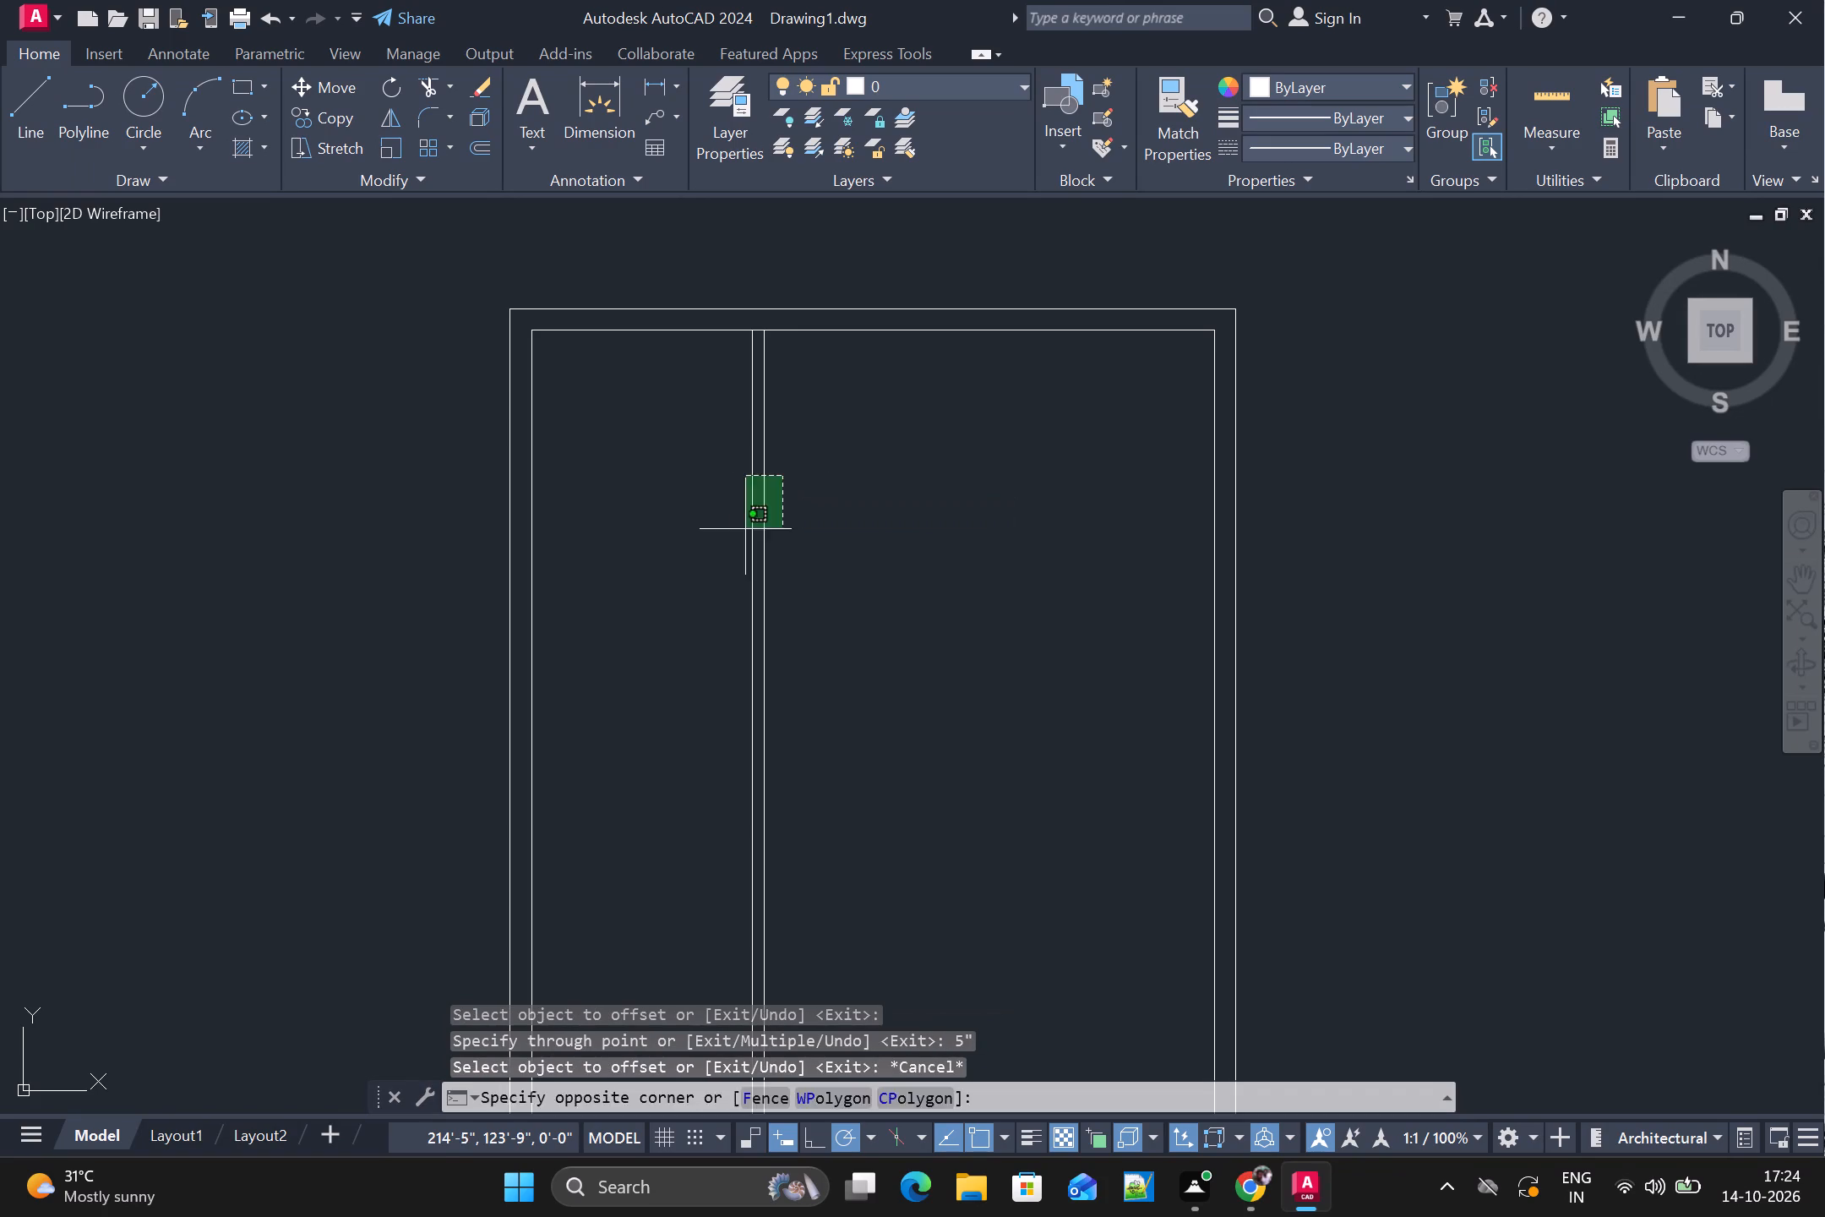
left_click_drag(743, 531, 735, 537)
left_click(735, 537)
key("Delete")
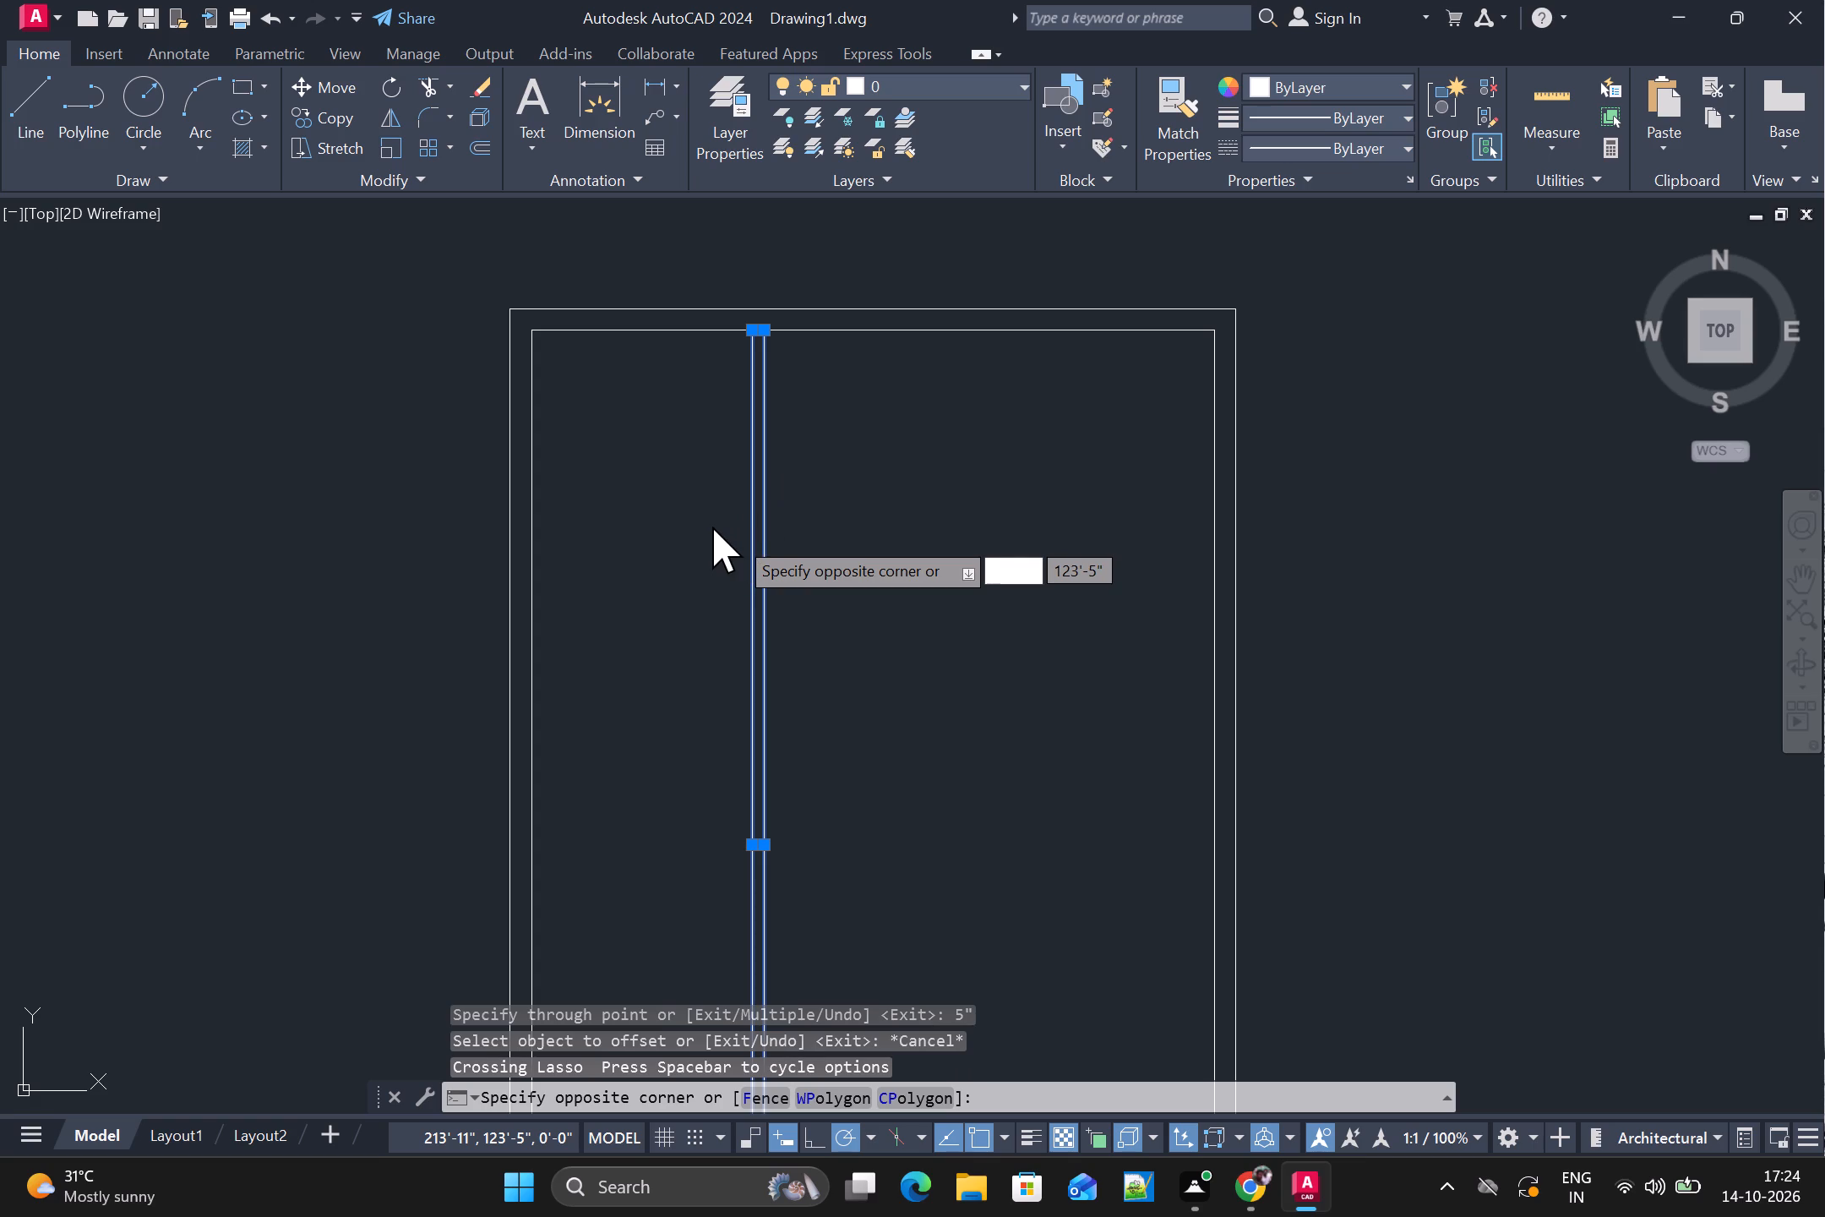
key("Delete")
key("Delete")
key("Delete")
key("Delete")
key("Escape")
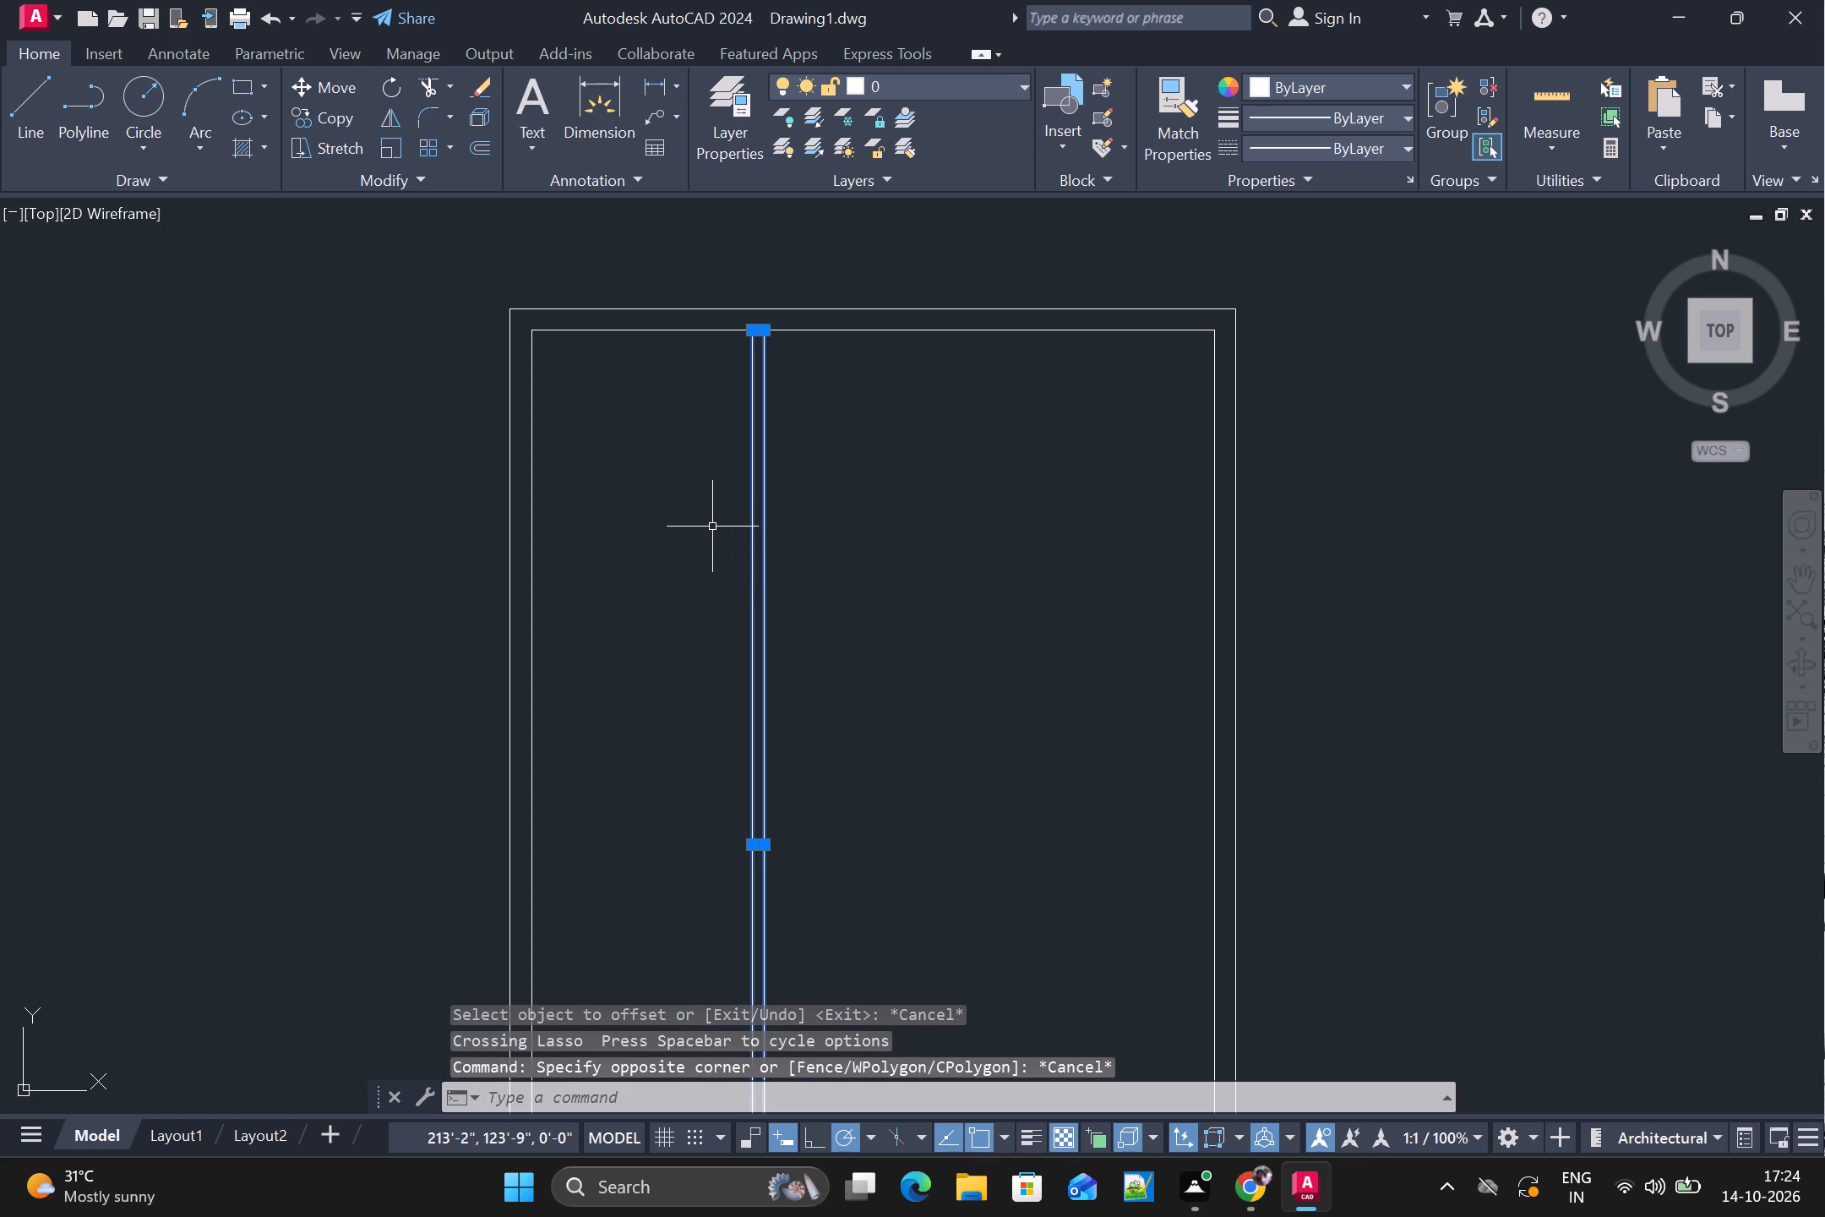
key("Delete")
key("Delete")
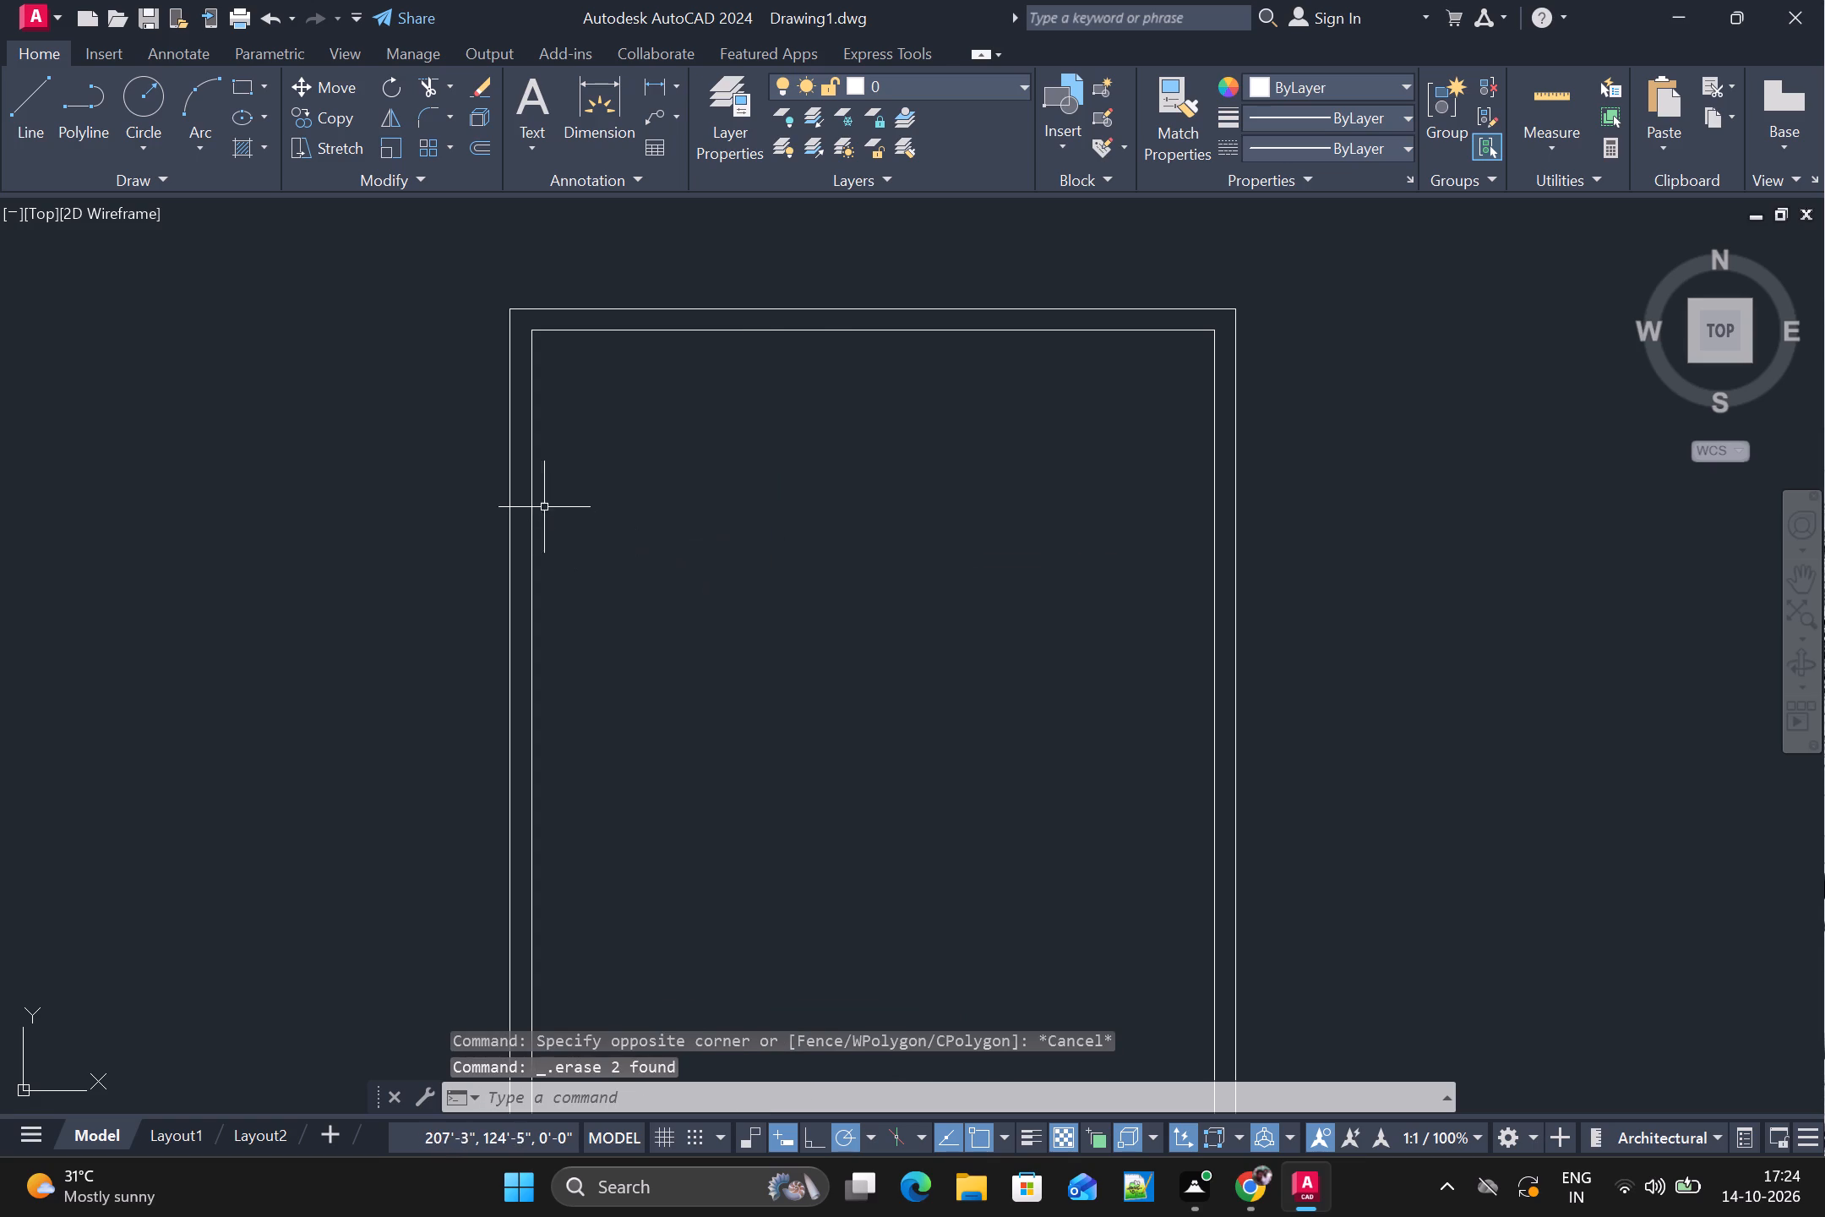
Form a vertical partition wall by offsetting the inner left edge 4' to the right and that line another 5", using Through.
left_click(534, 506)
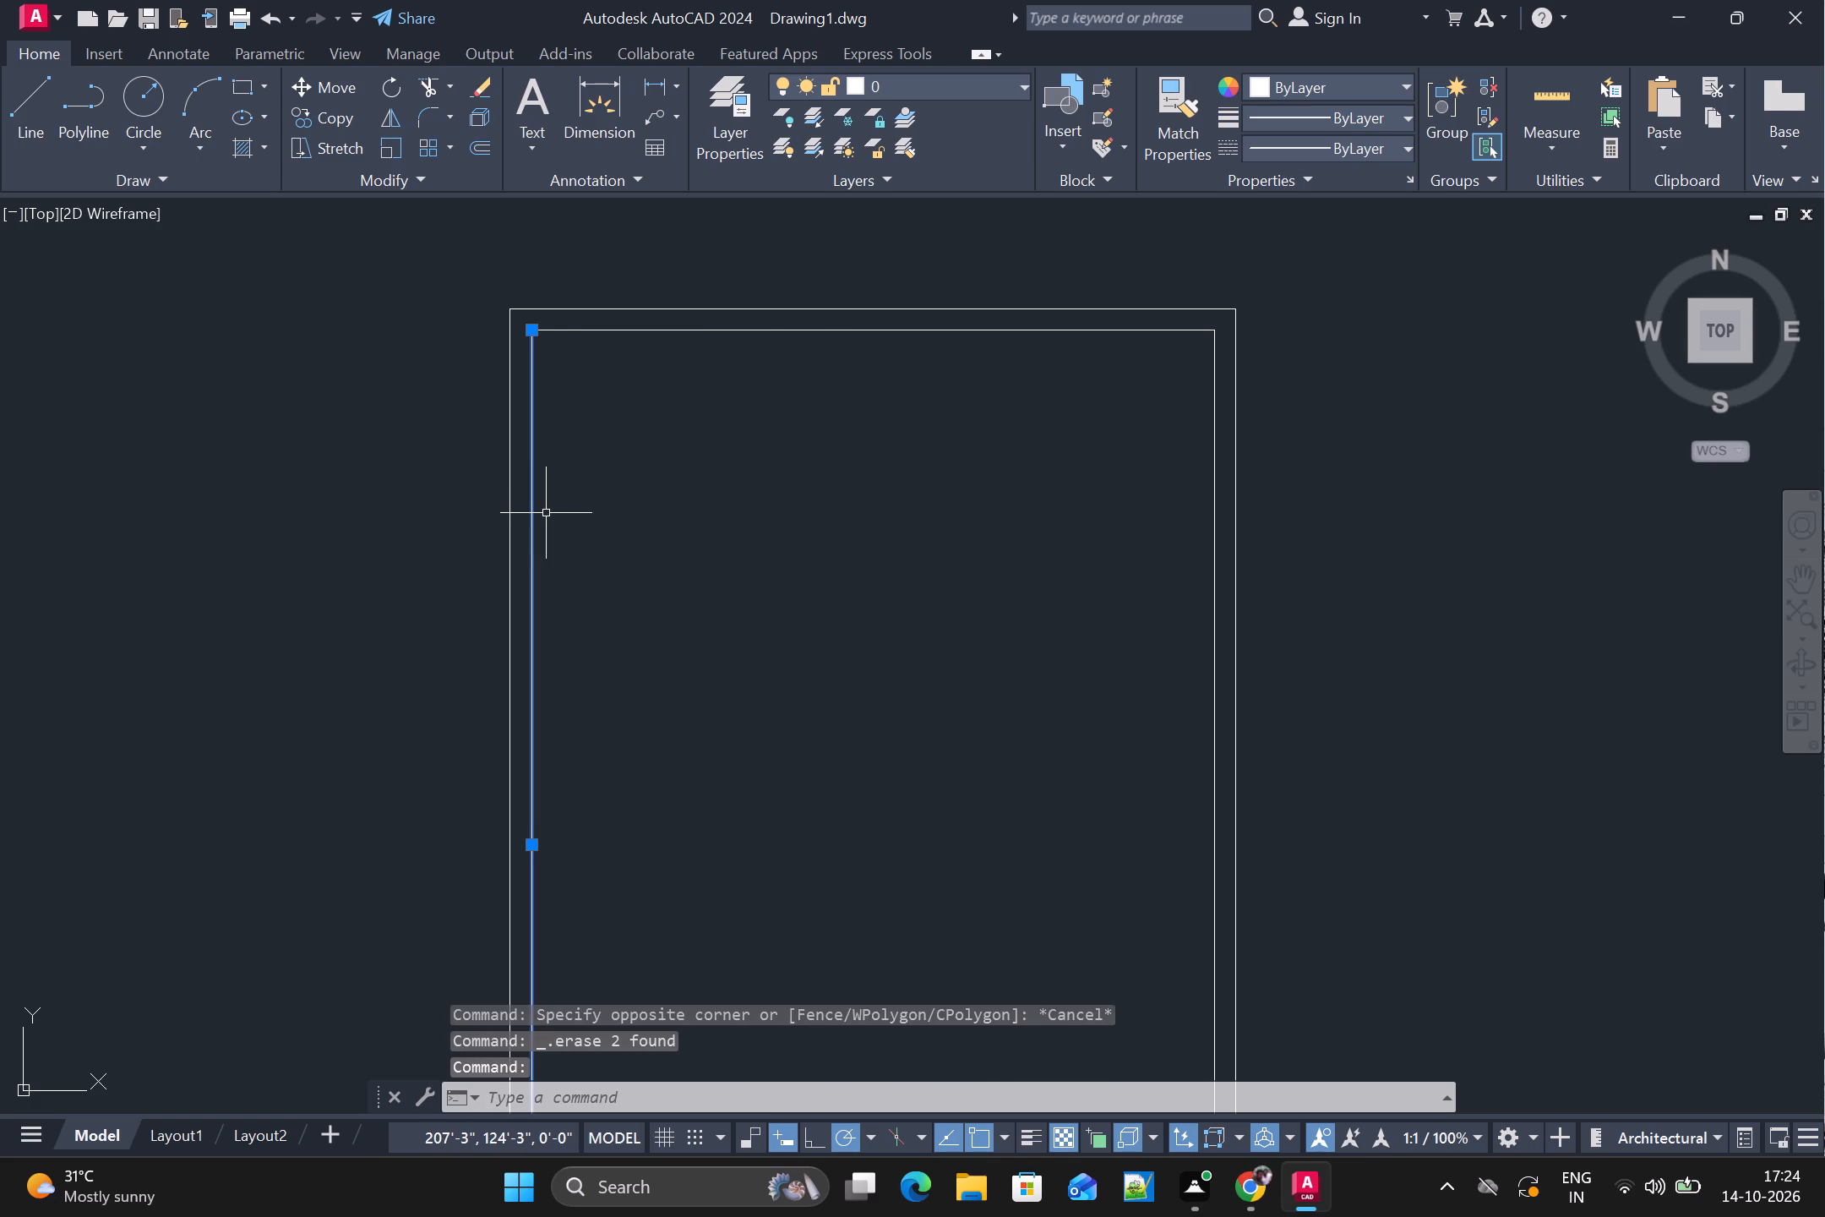
key("o")
key("Return")
key("t")
key("Return")
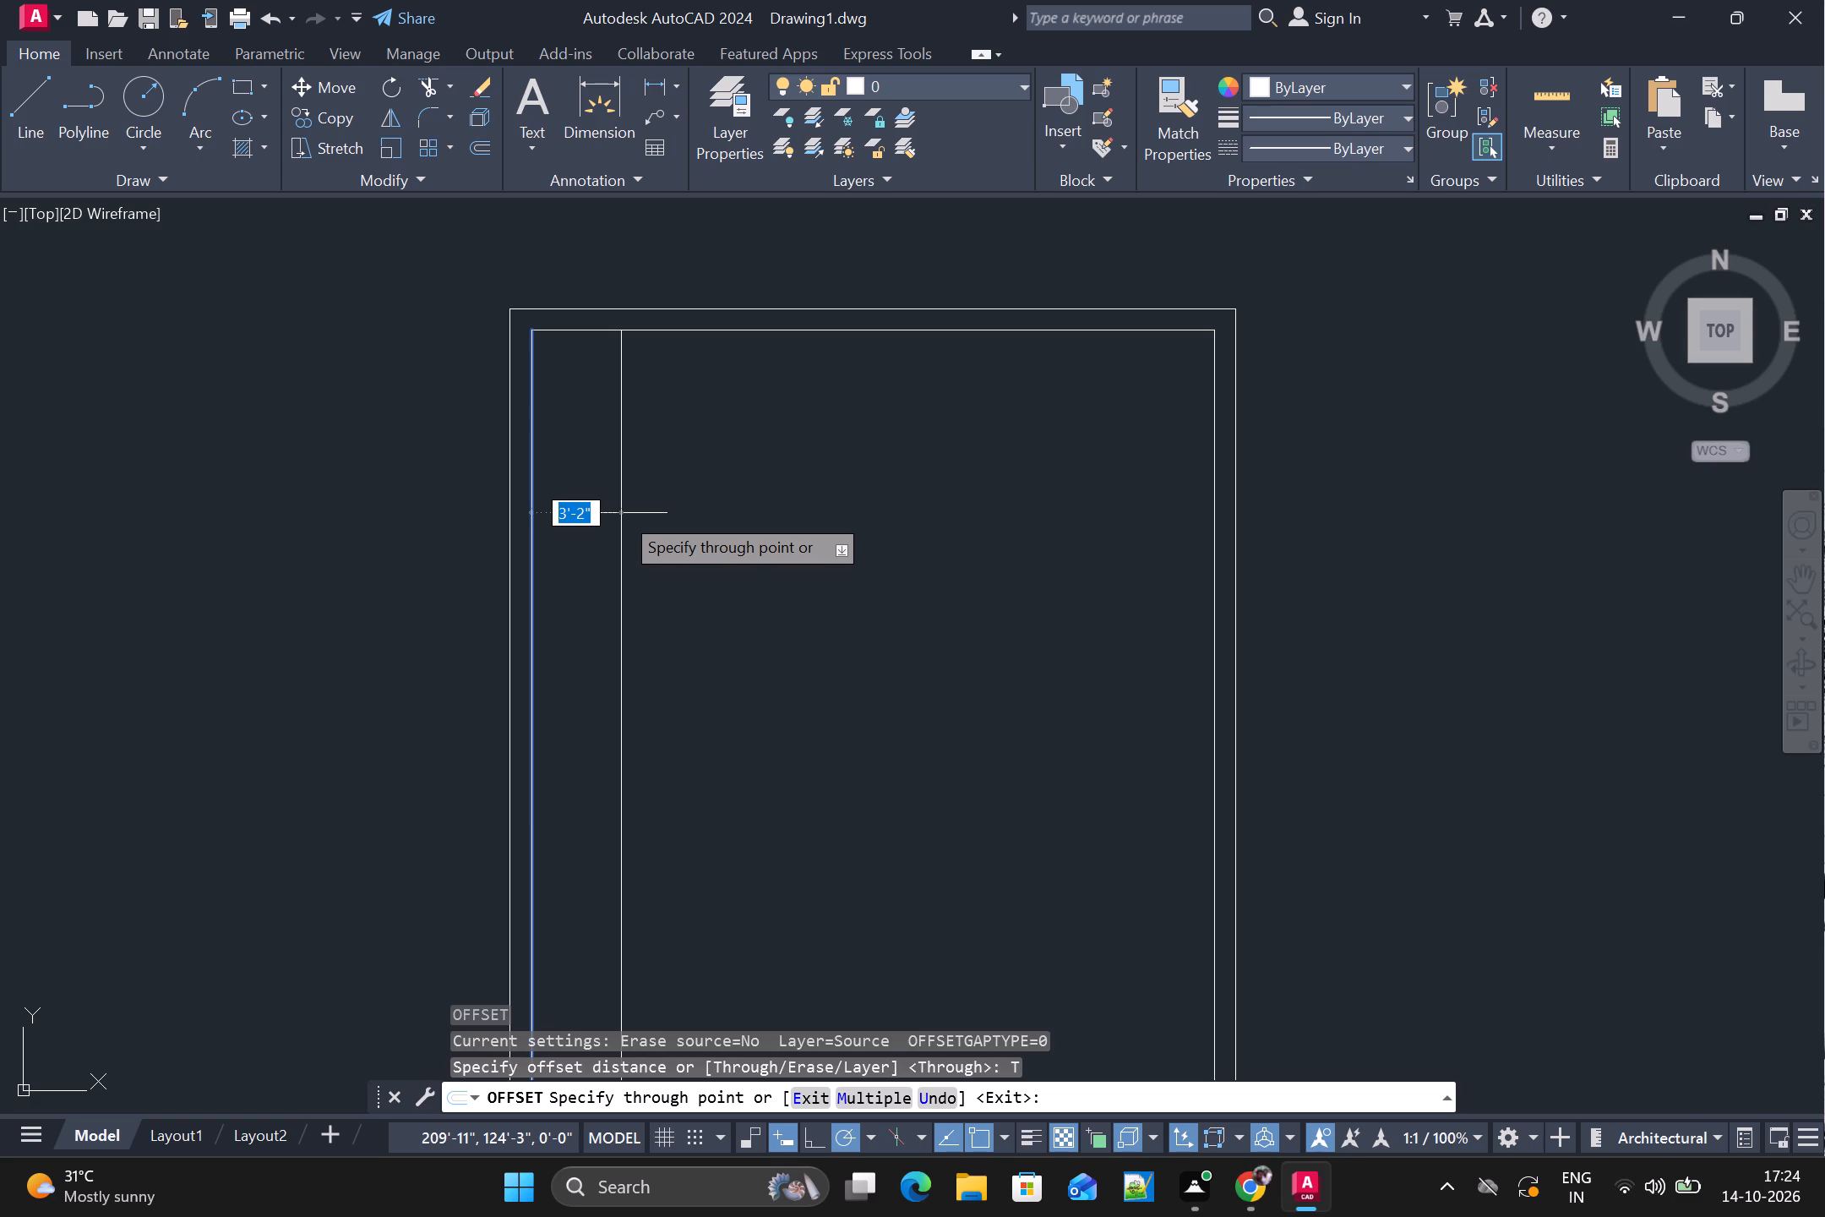
type("4'")
key("Return")
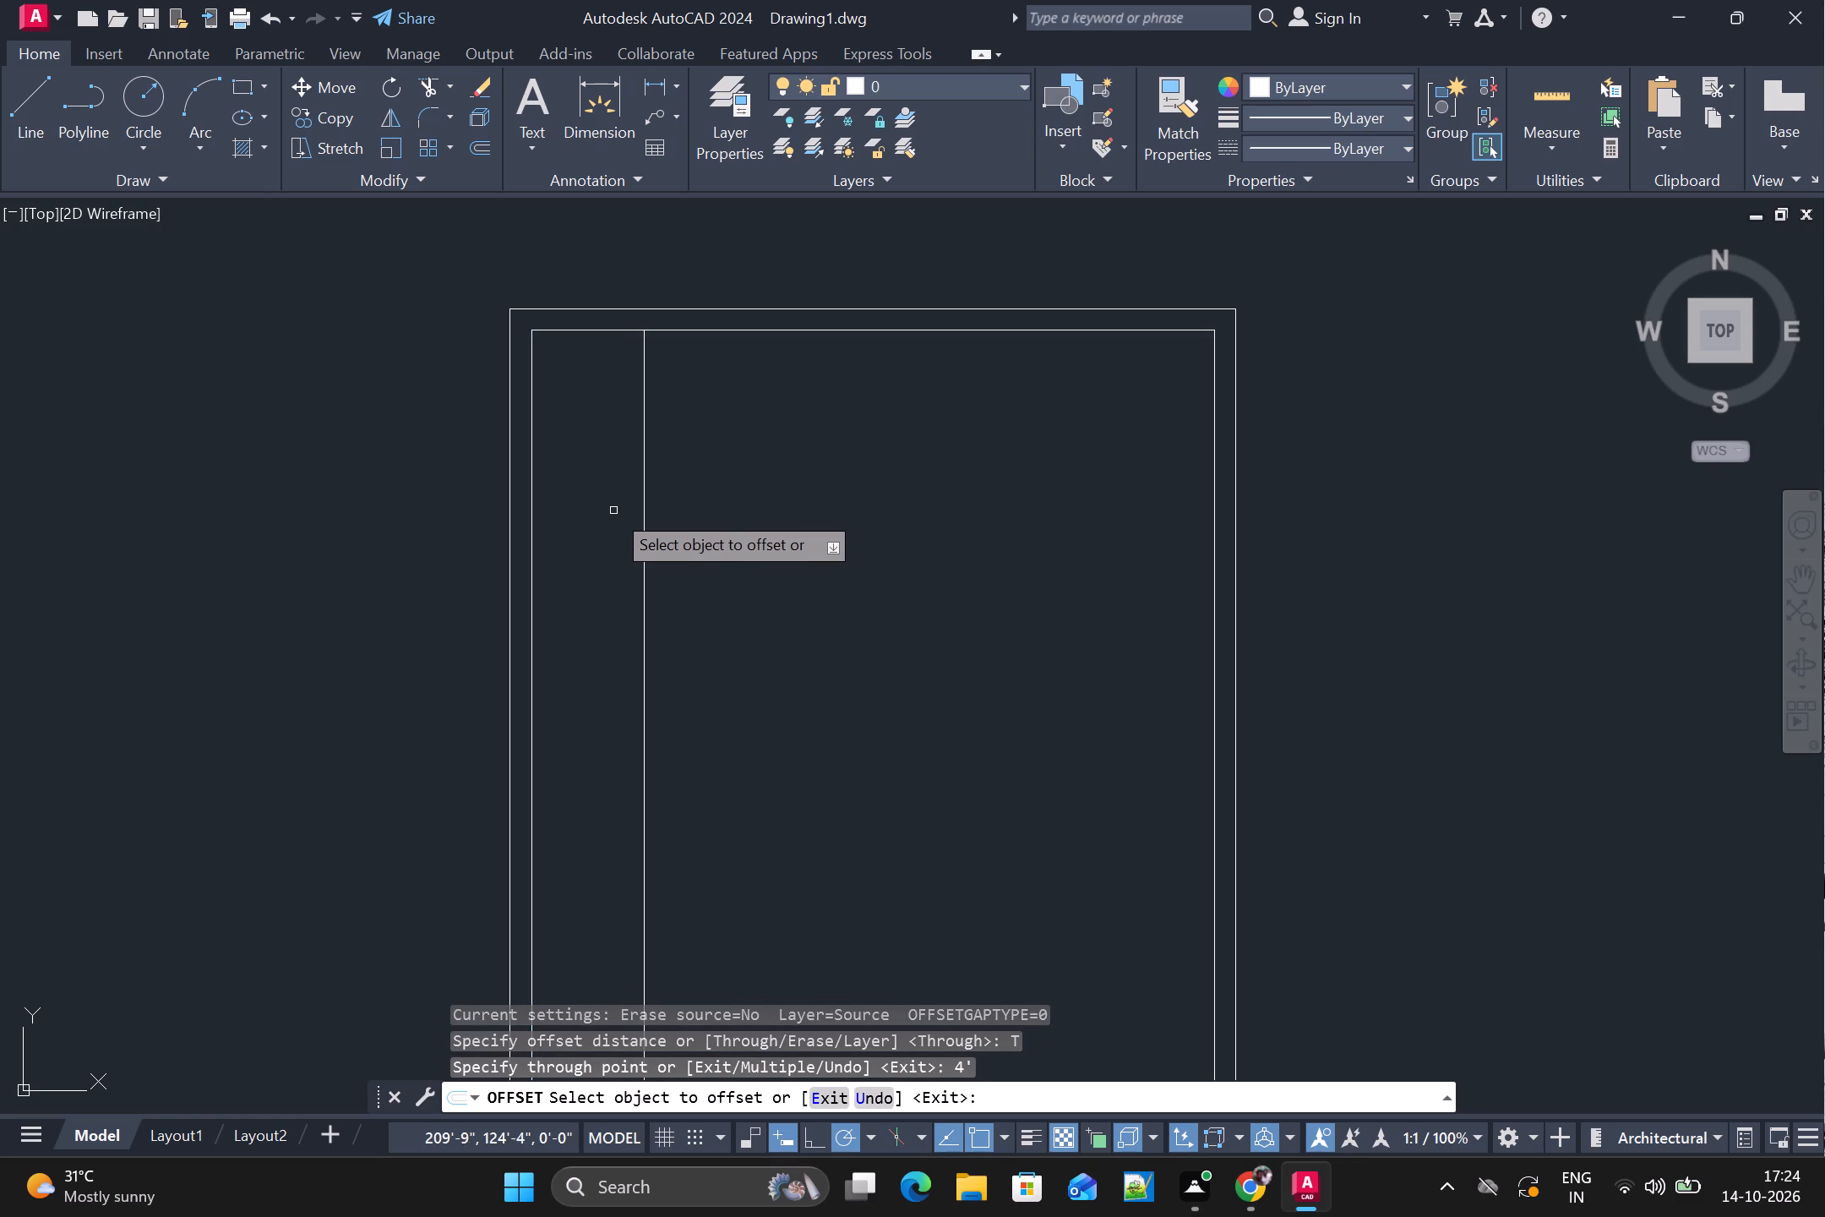
left_click(646, 429)
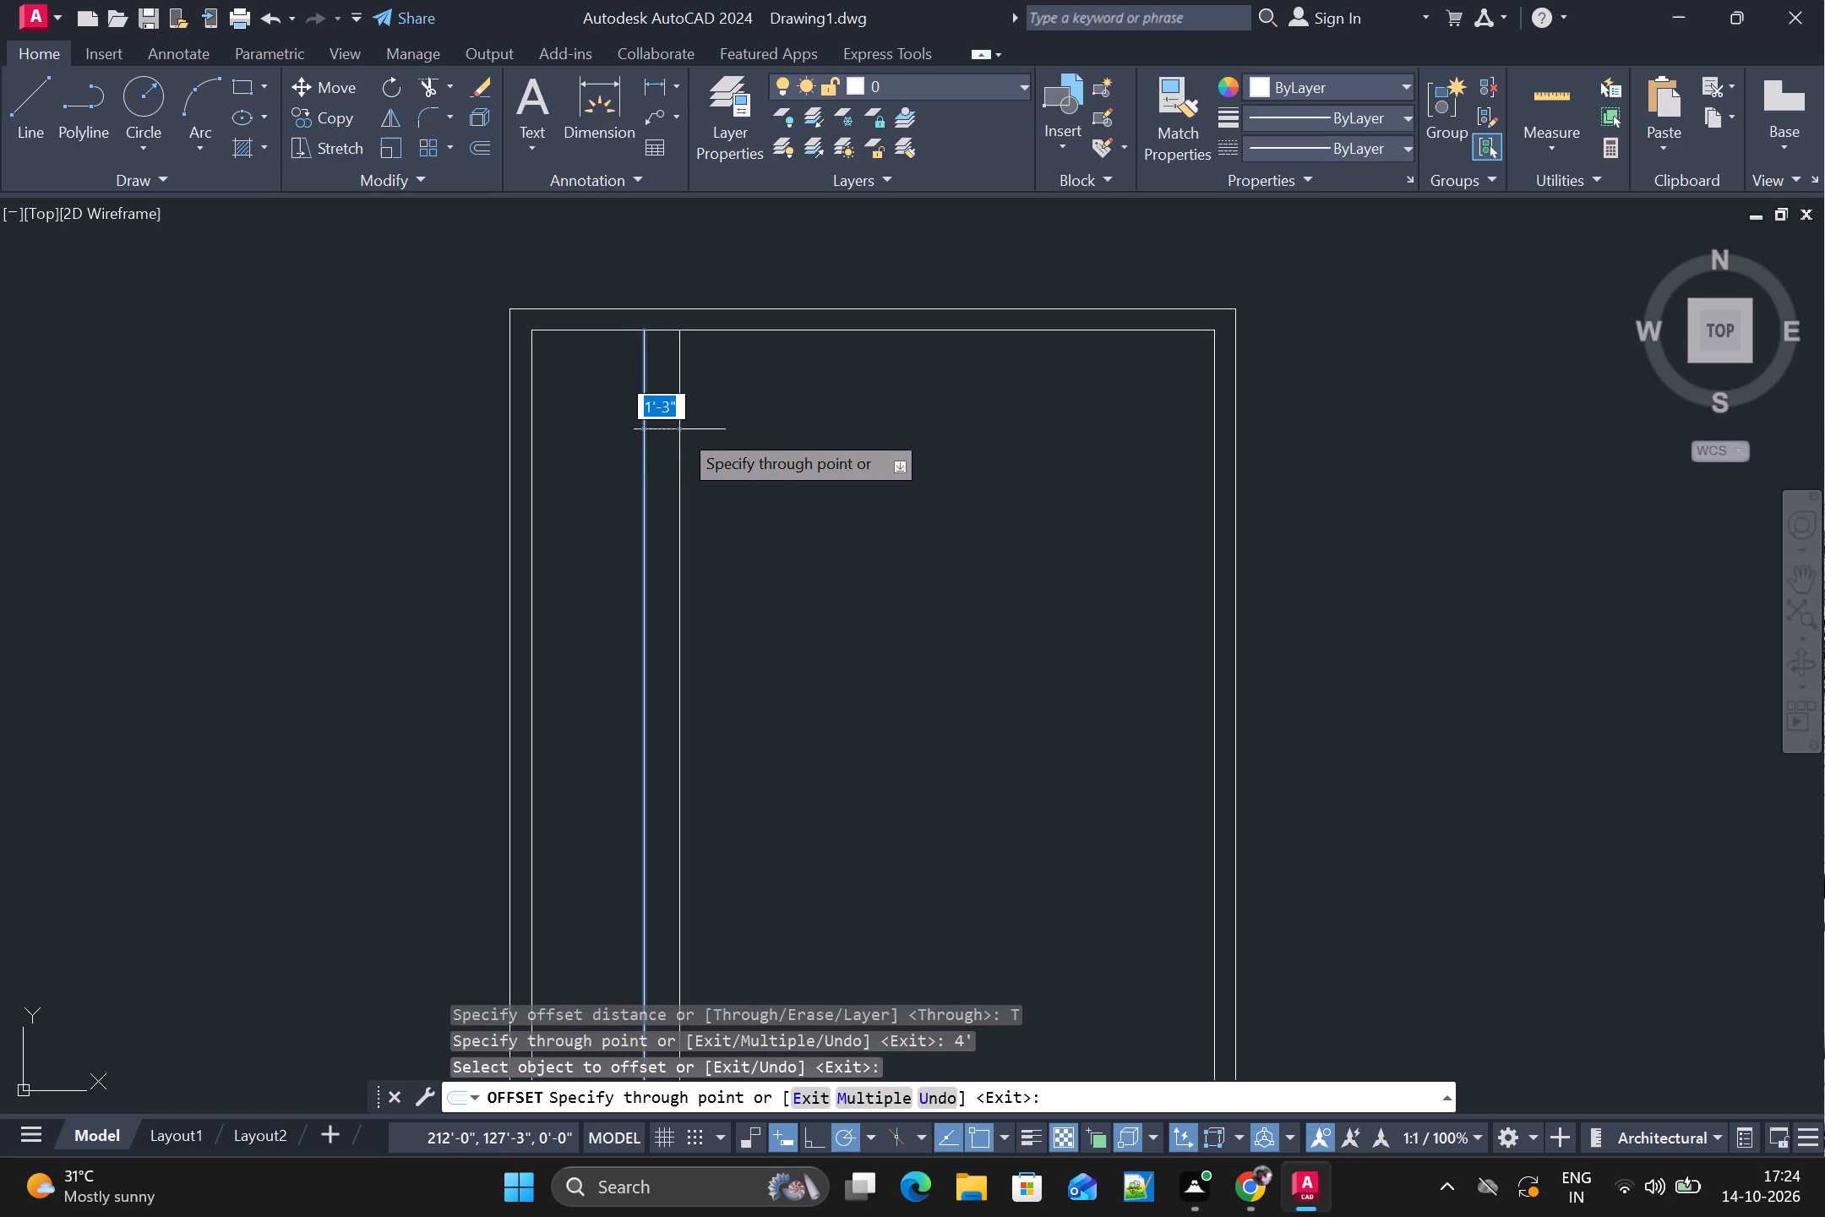
type("5\"")
key("Return")
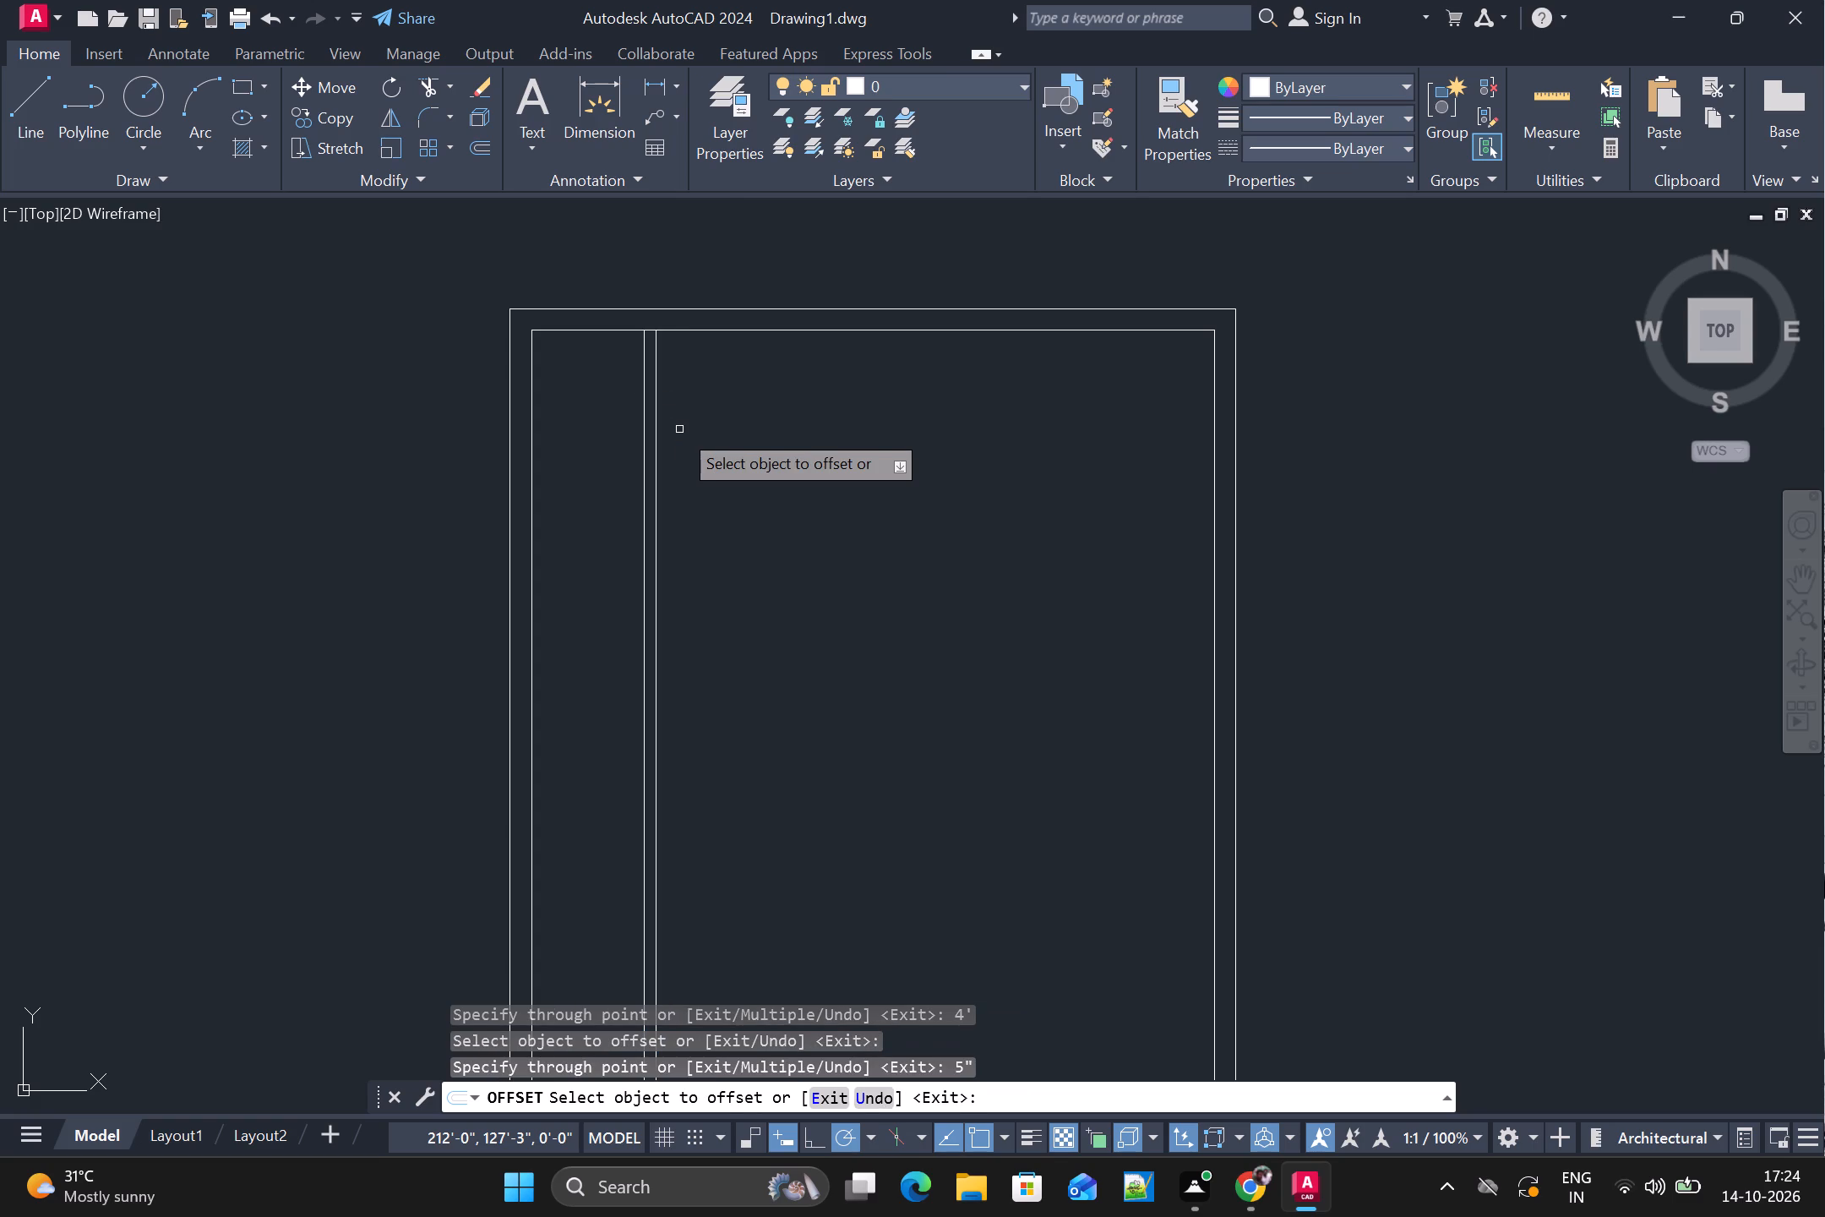
Form a second vertical partition wall by offsetting the first wall's right face 4'-8" to the right and that line another 5".
scroll(679, 429, "up", 1)
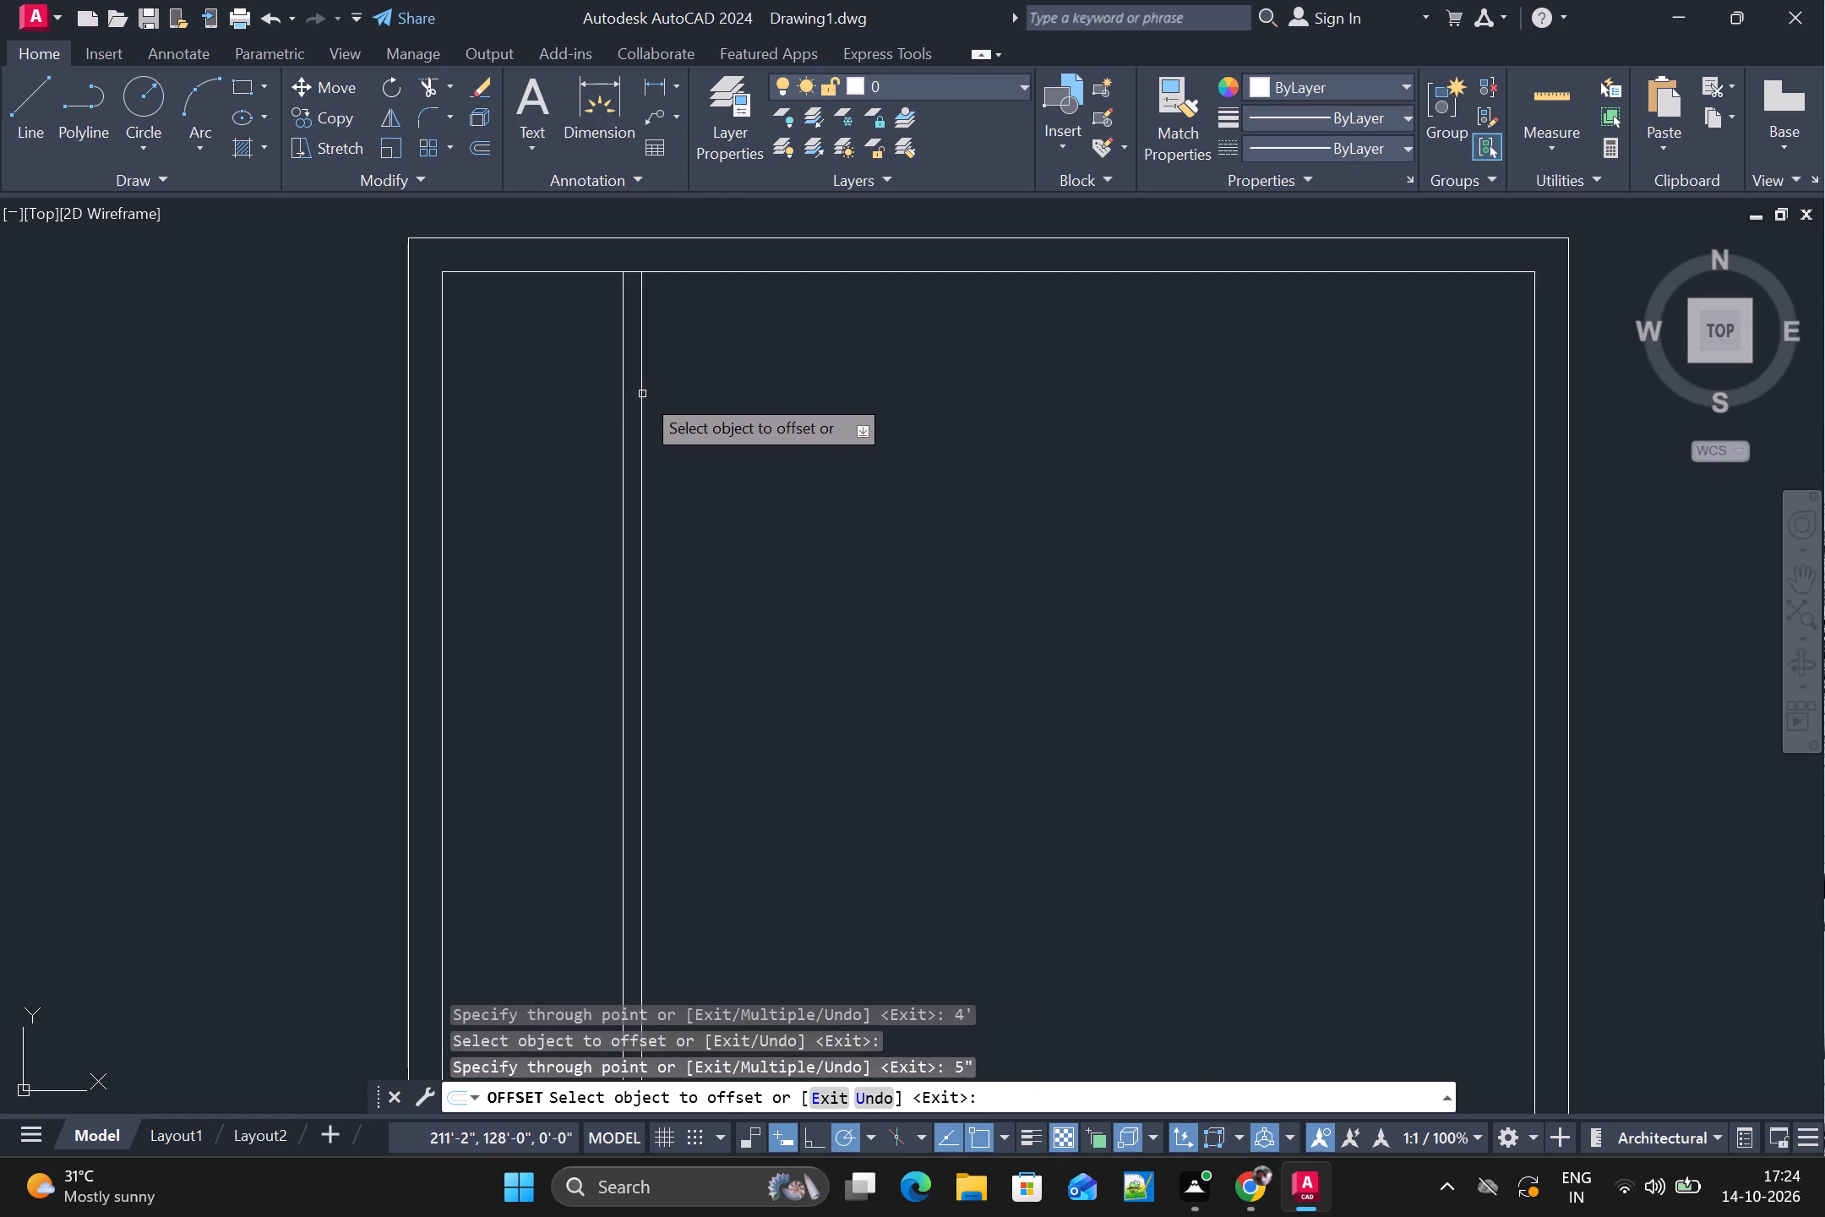
left_click(643, 390)
type("4'")
key("8")
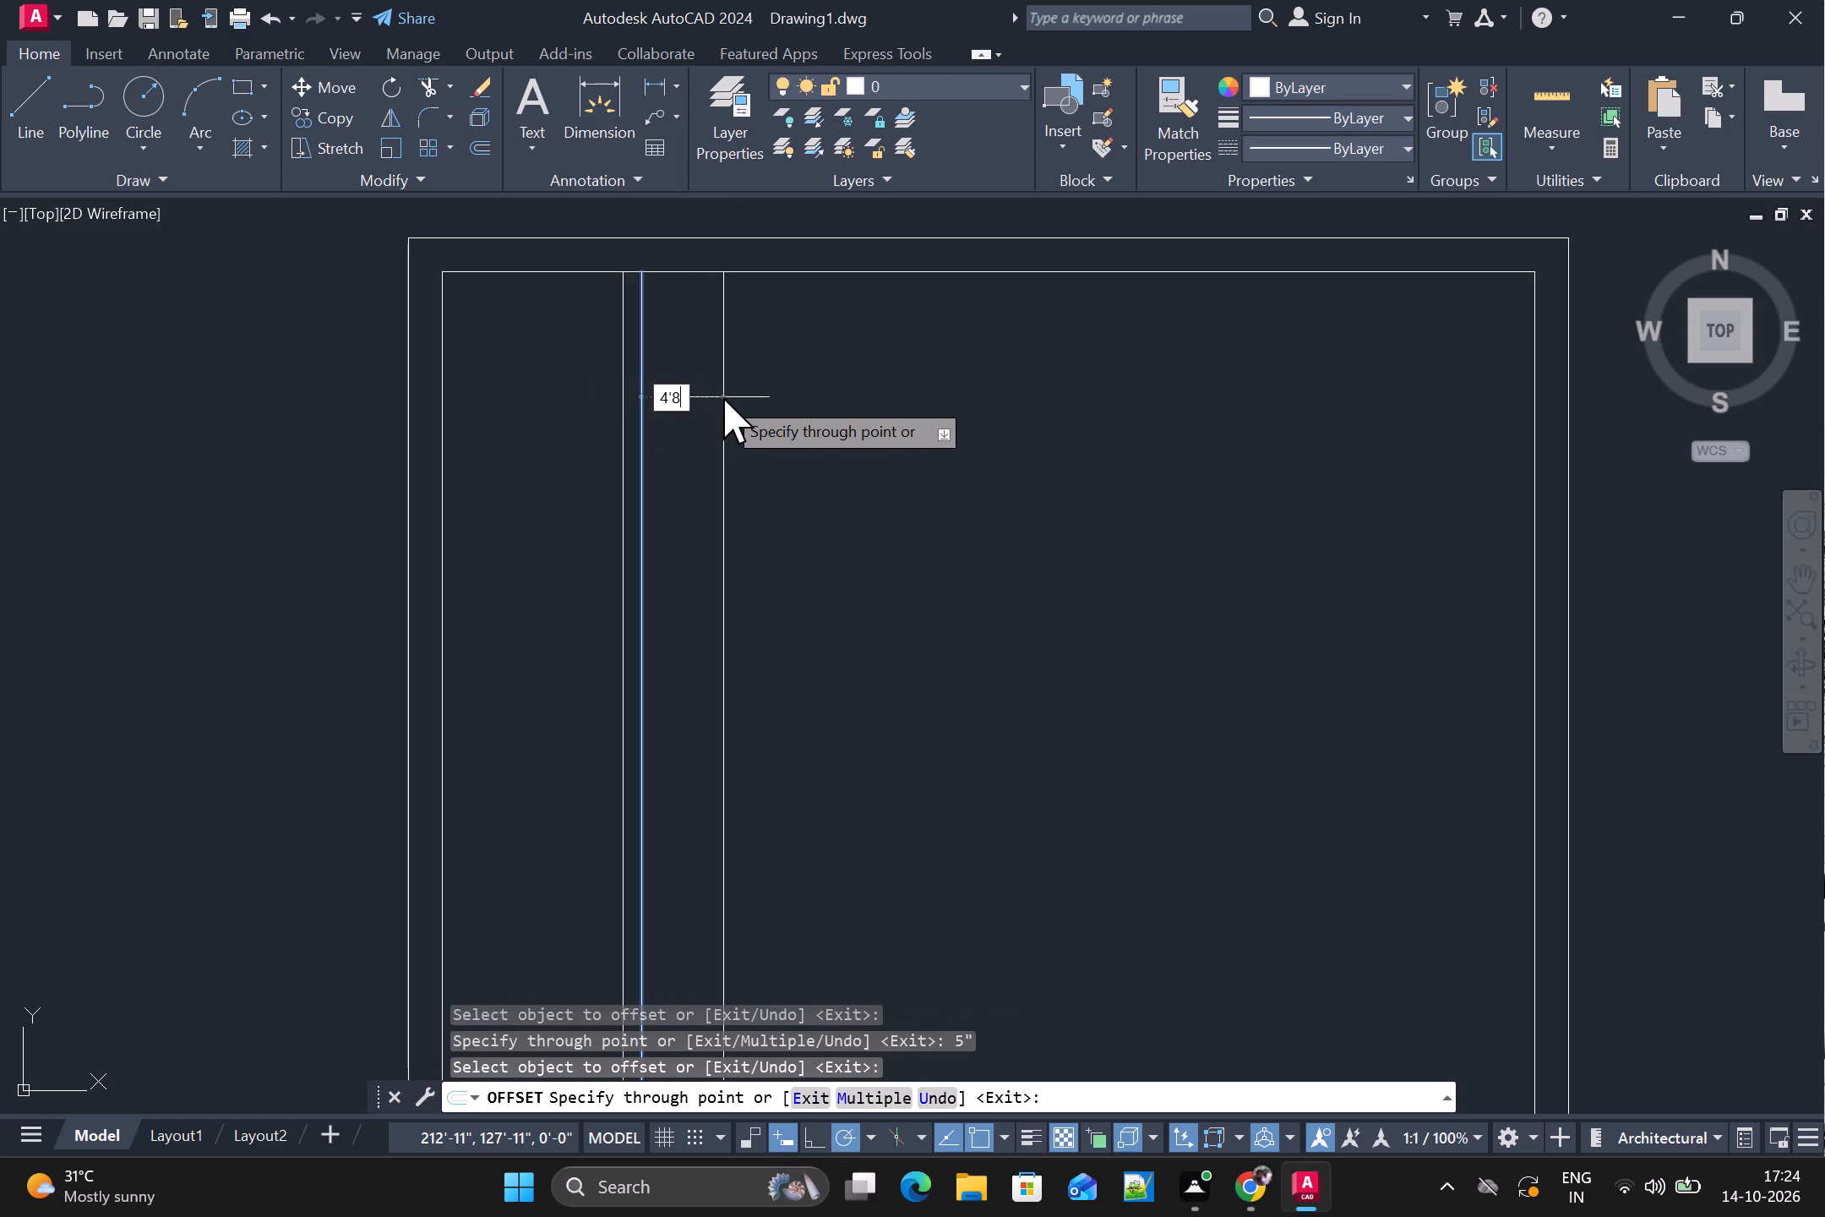
key("shift+quotedbl")
key("Return")
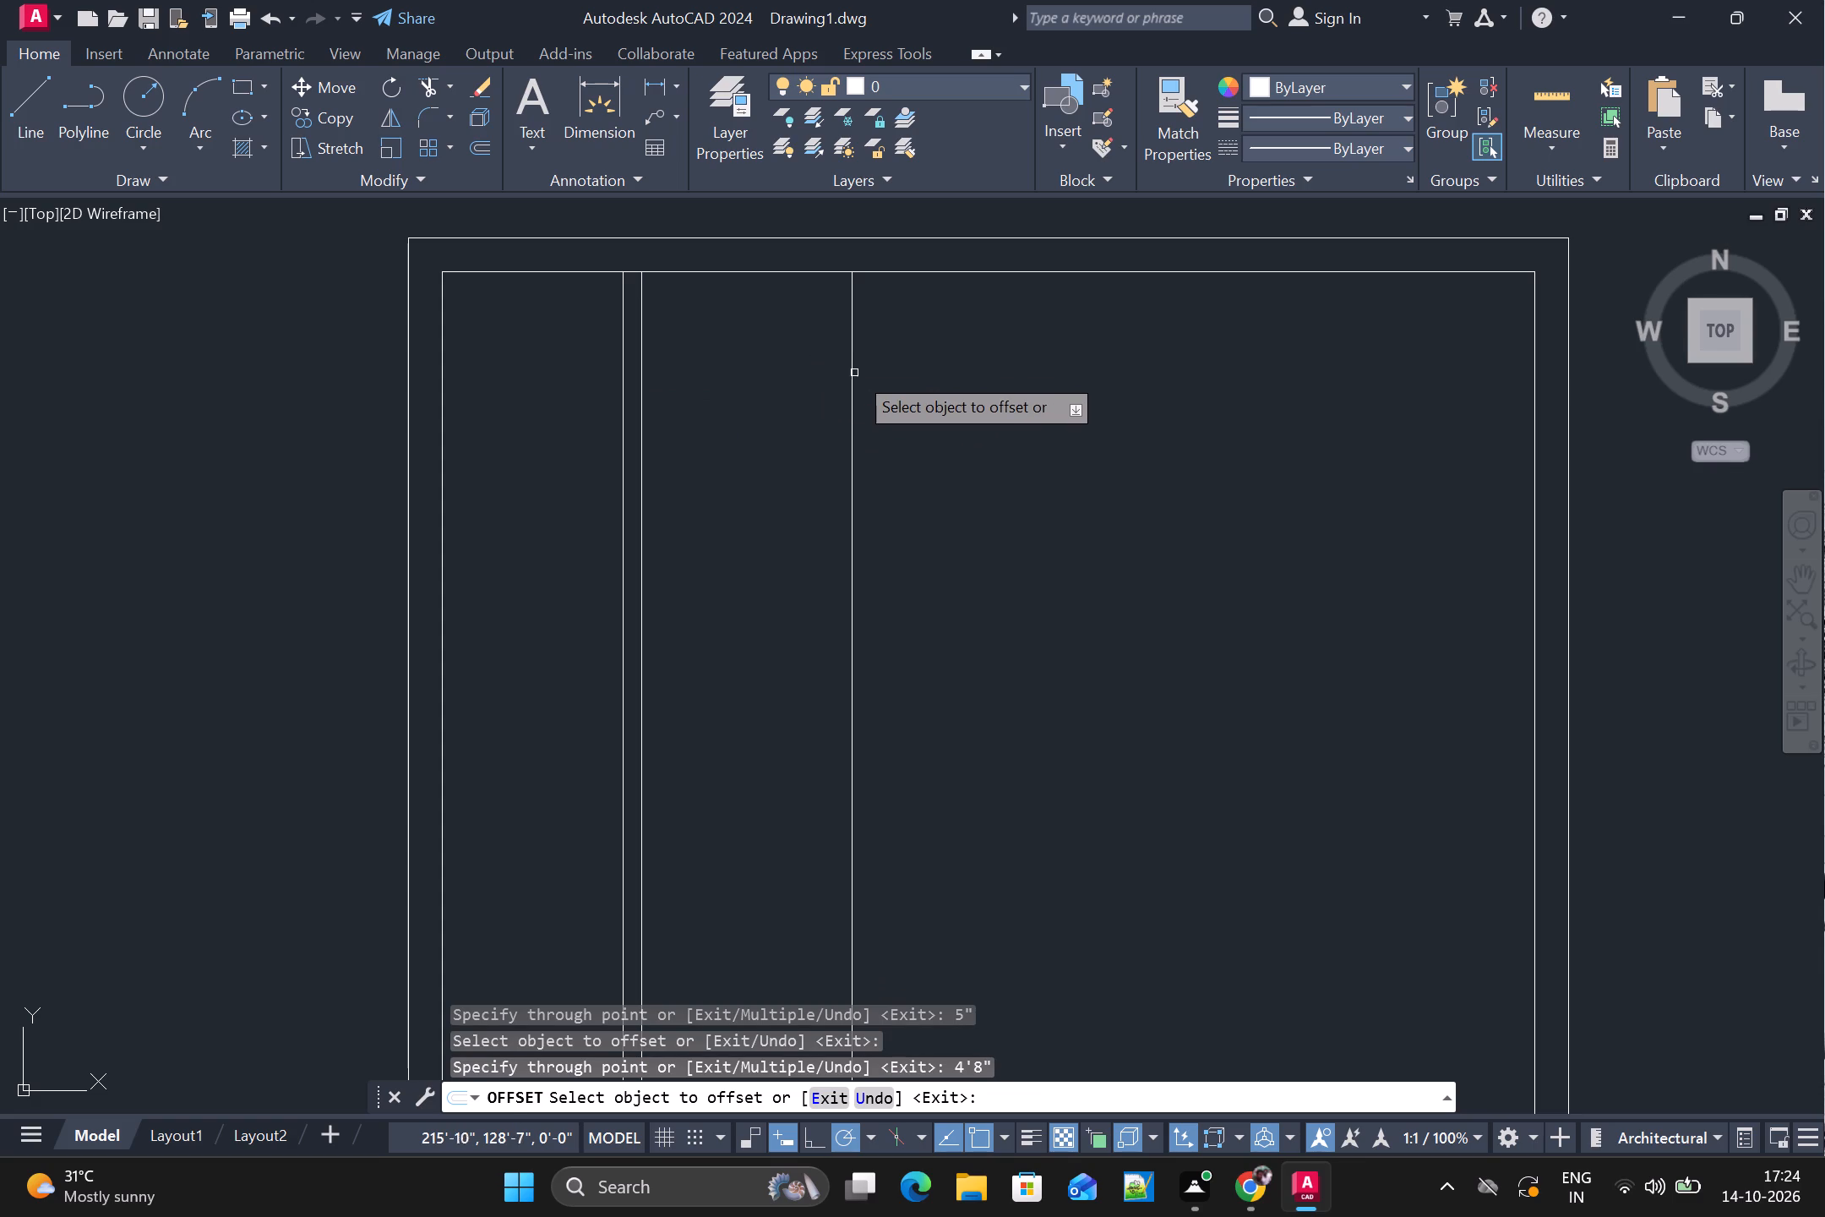
left_click(855, 379)
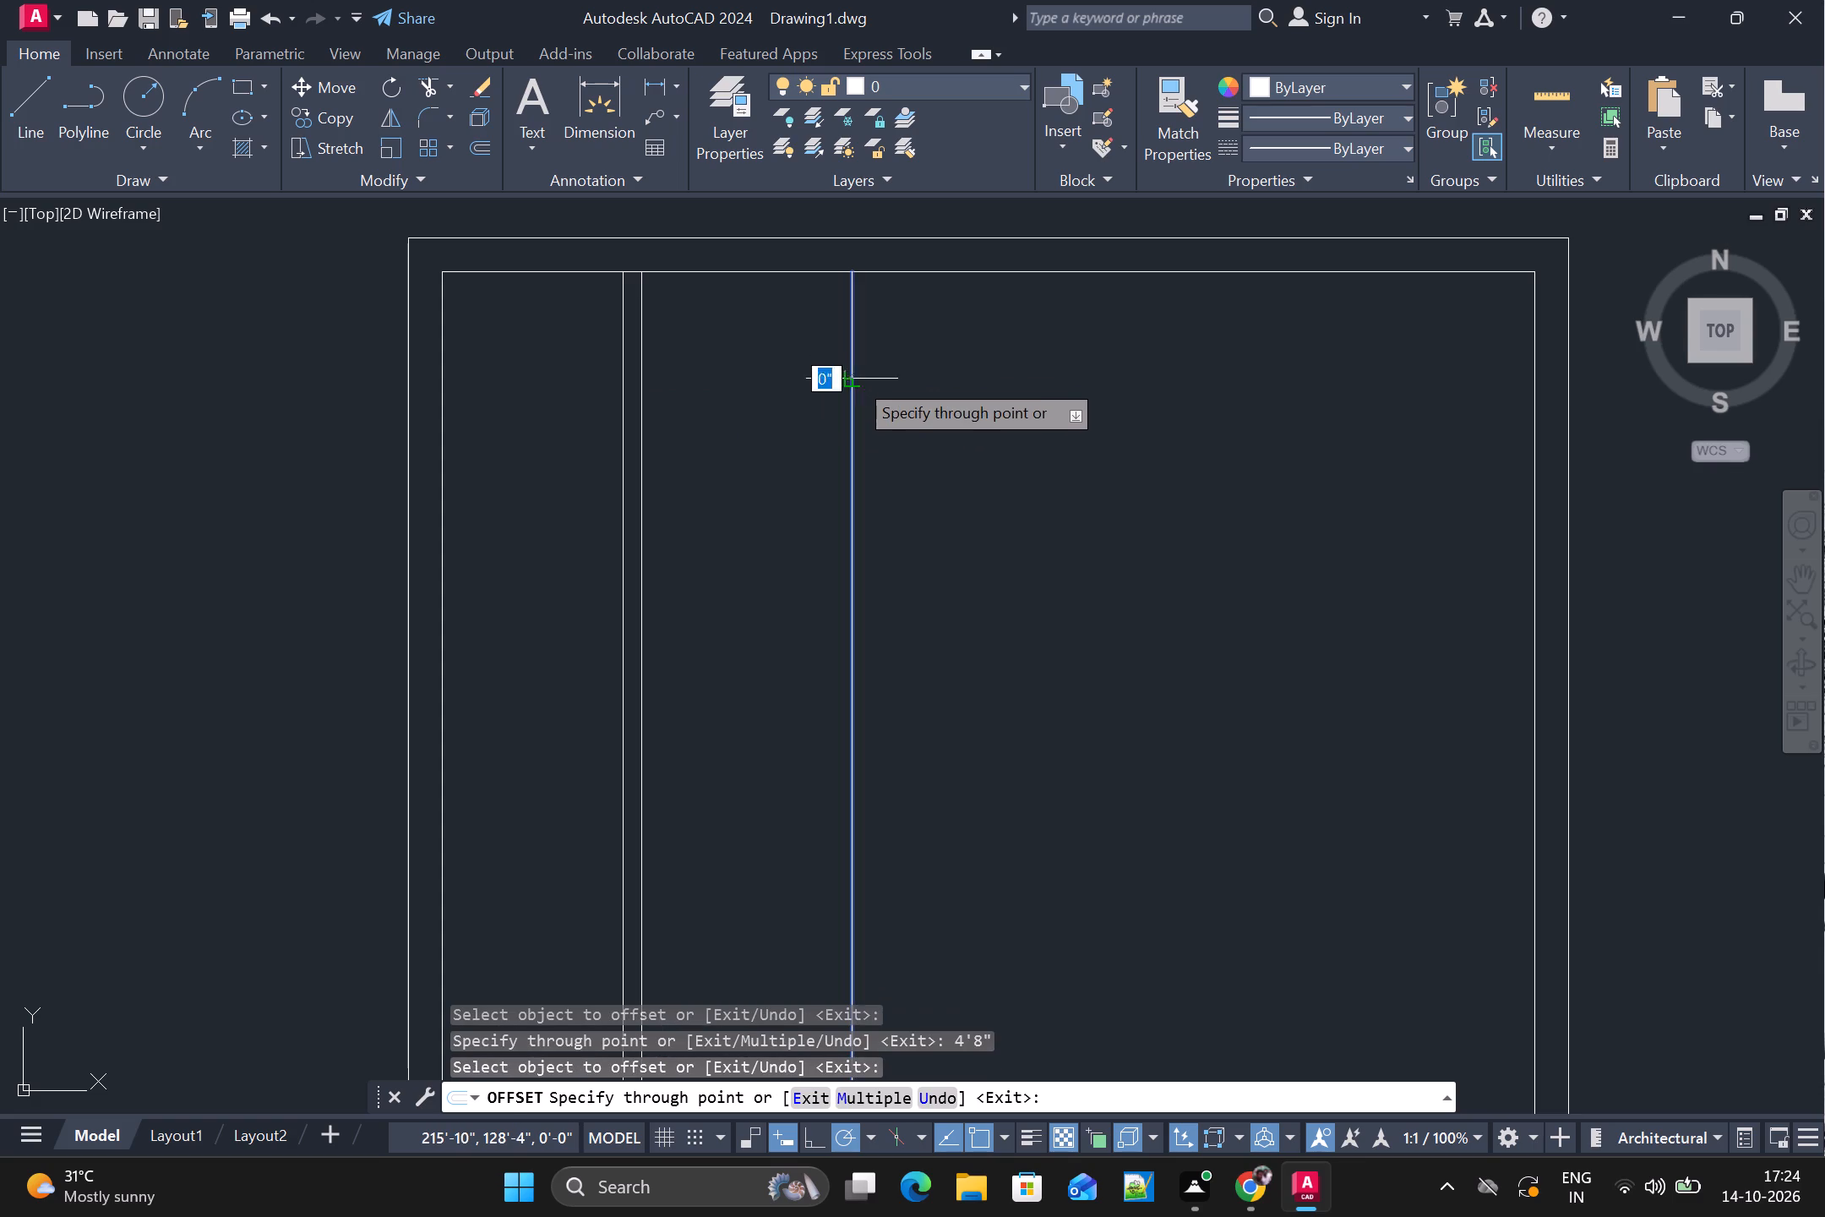
type("5\"")
key("Return")
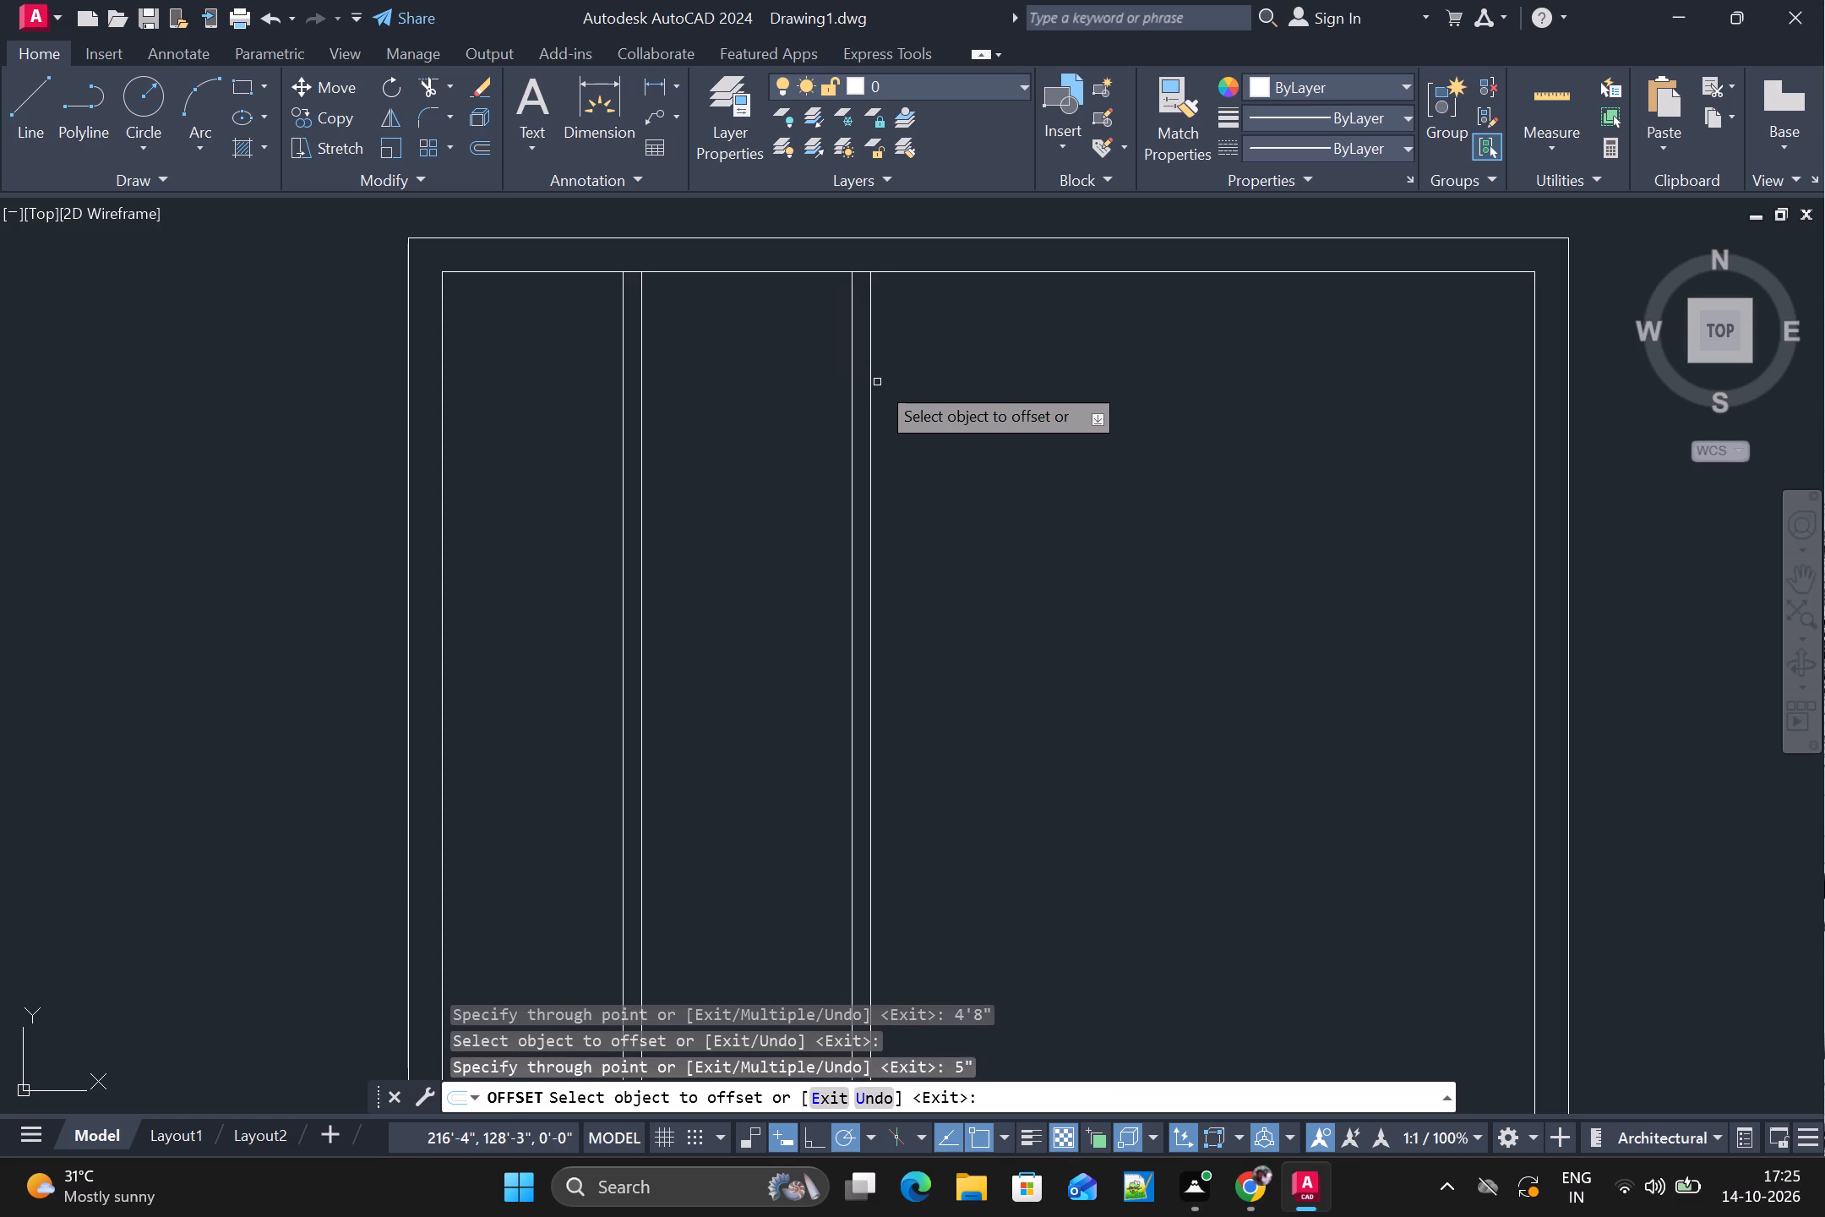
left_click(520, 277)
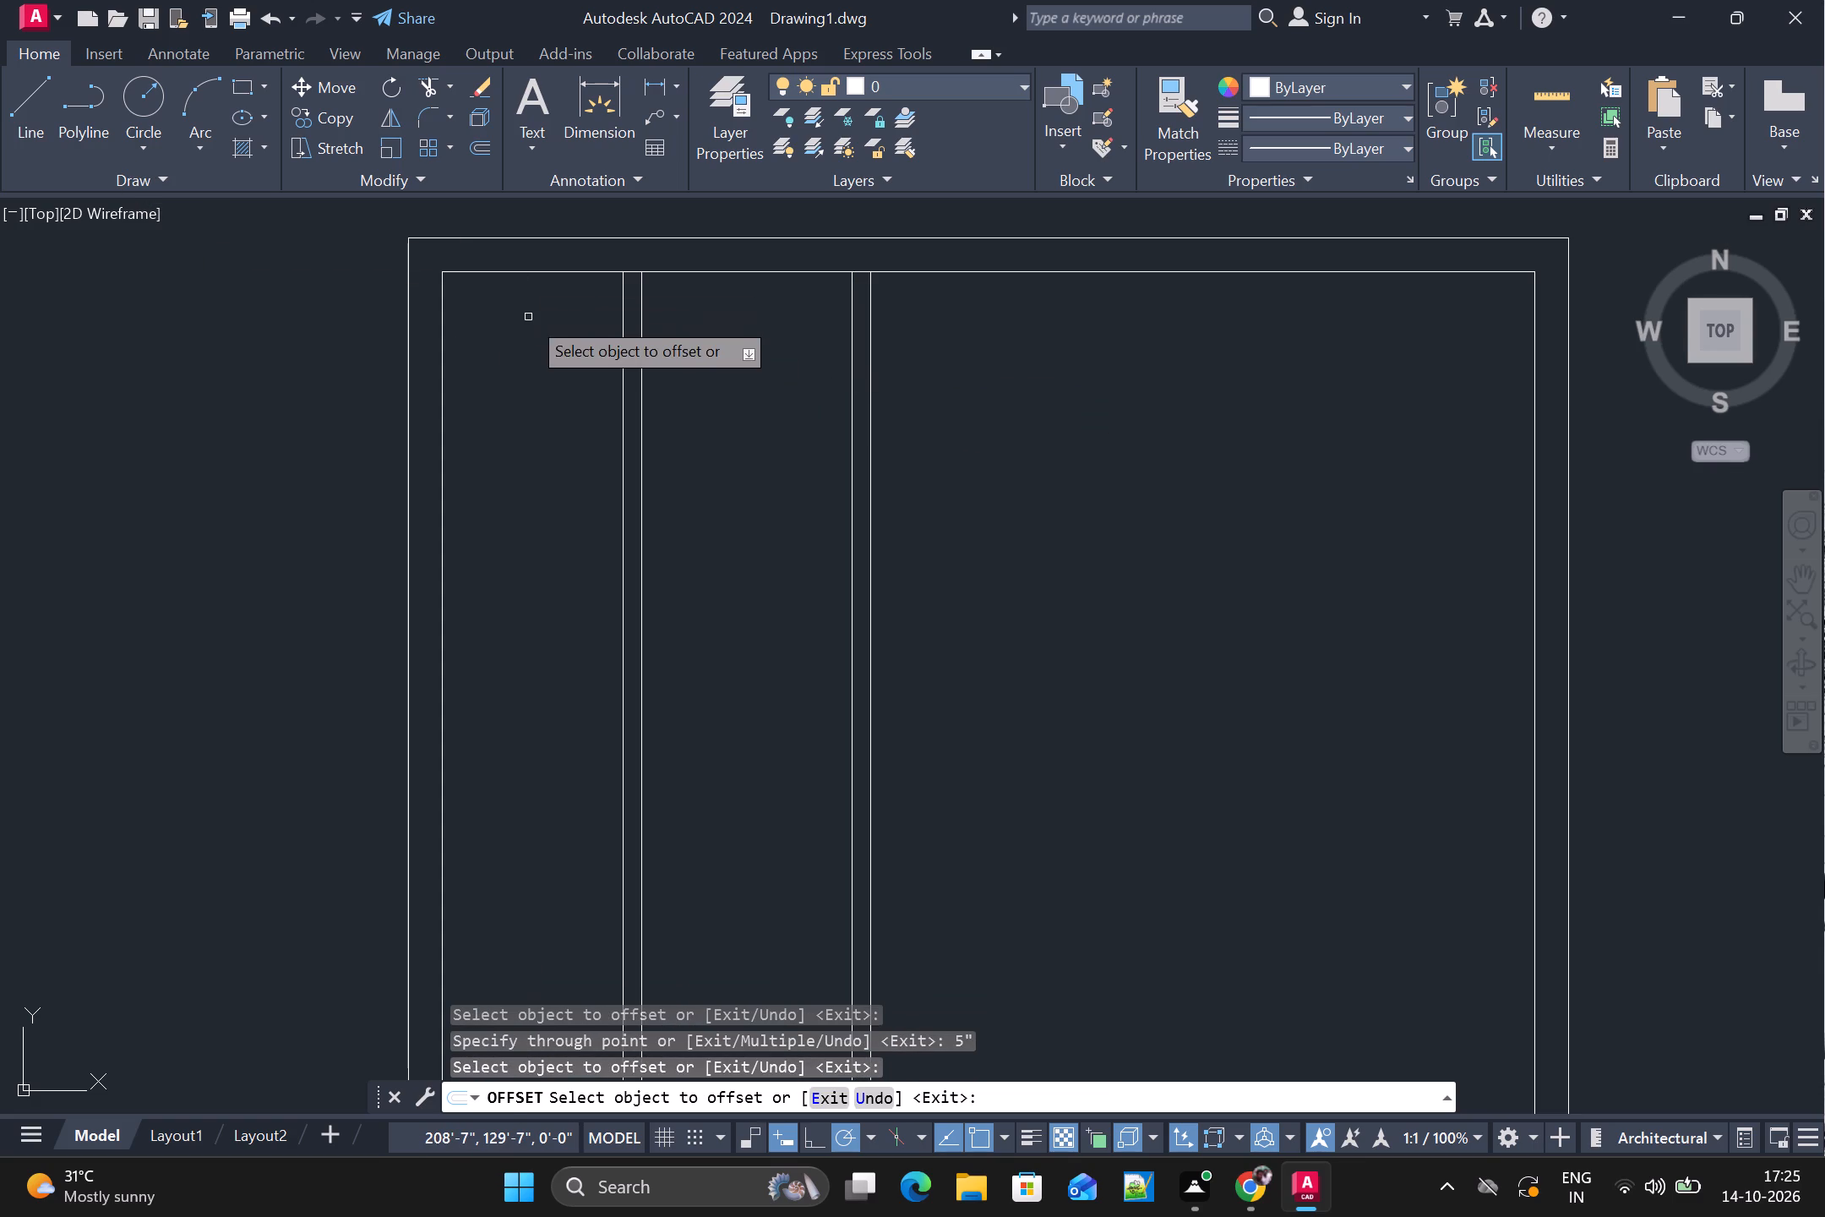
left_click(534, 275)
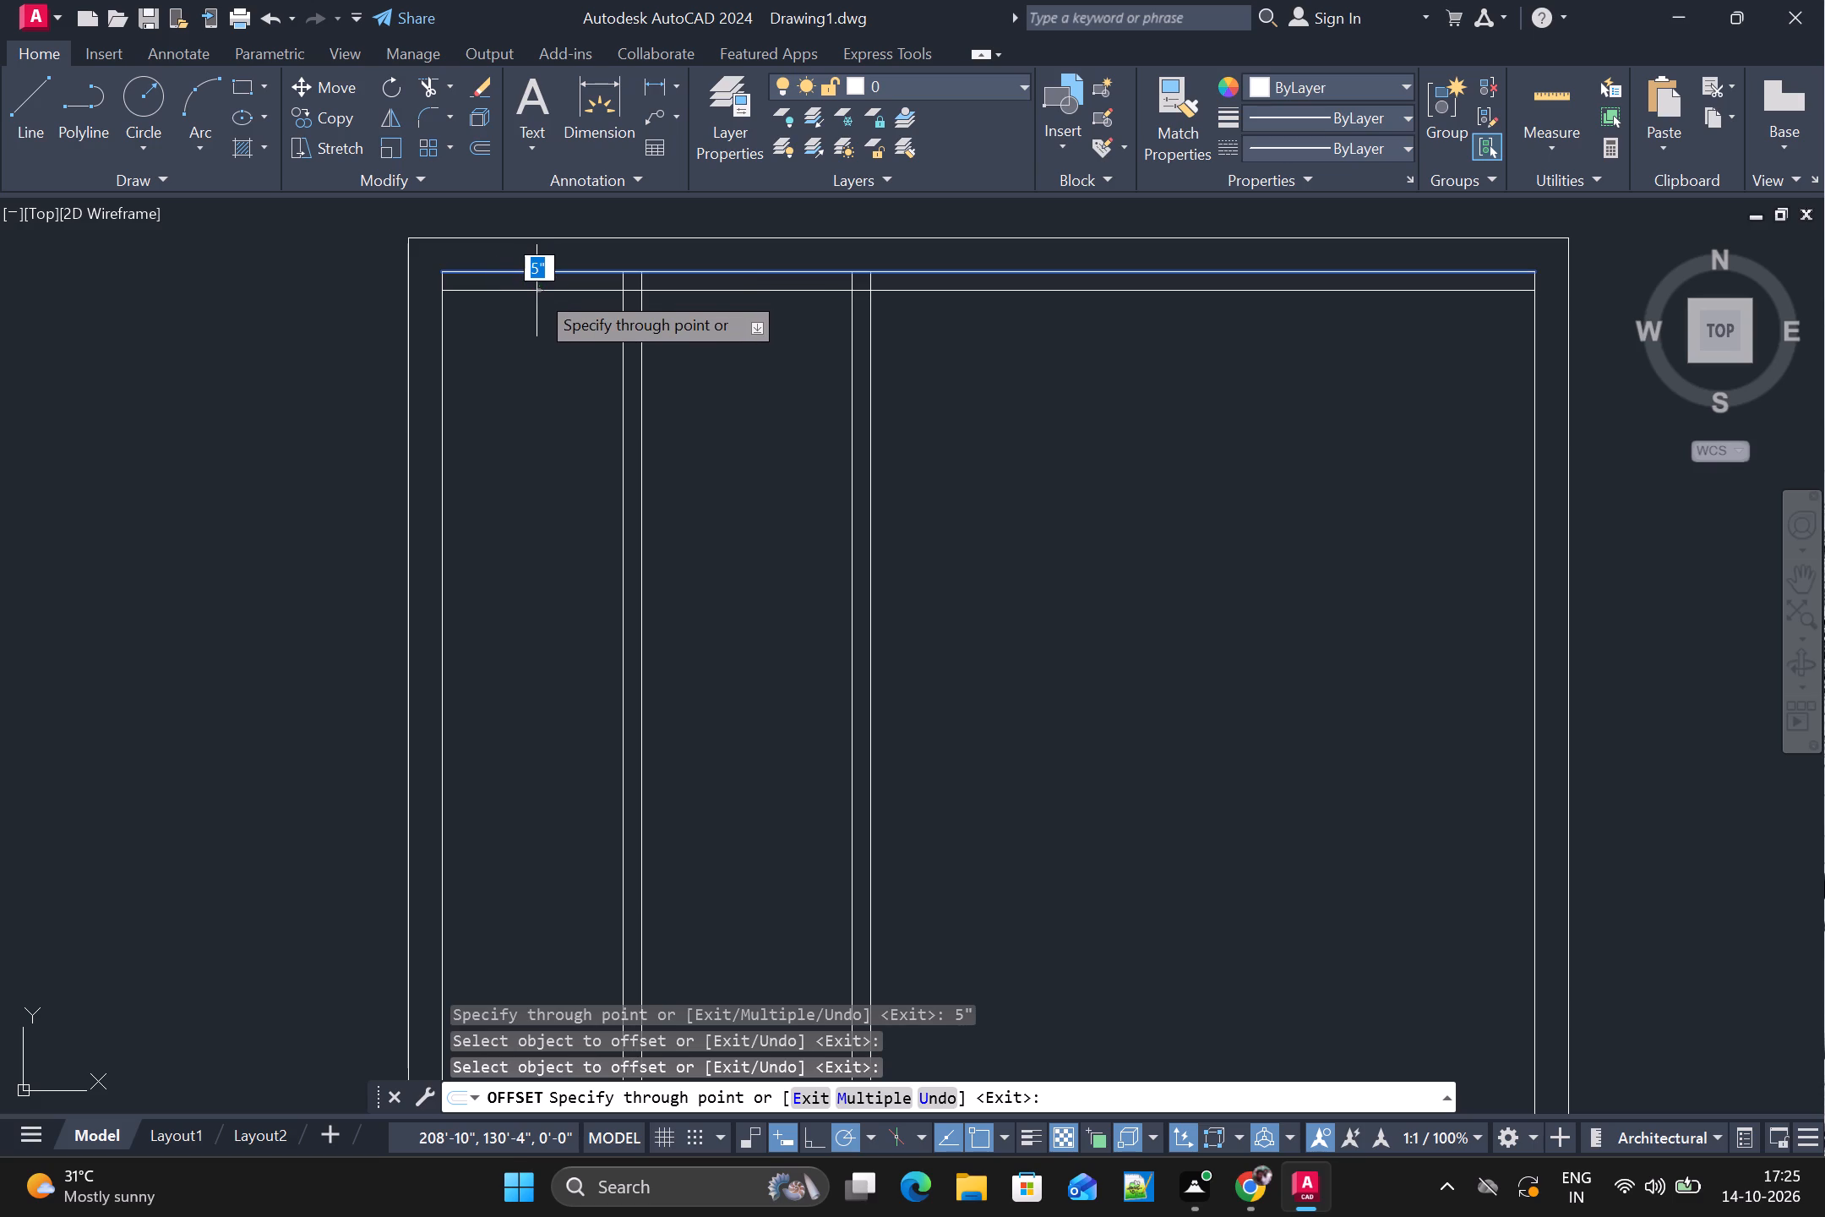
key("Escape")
Form a third vertical wall by offsetting the second wall's right face 10'-11" to the right and that line 5" back left, using Through.
key("space")
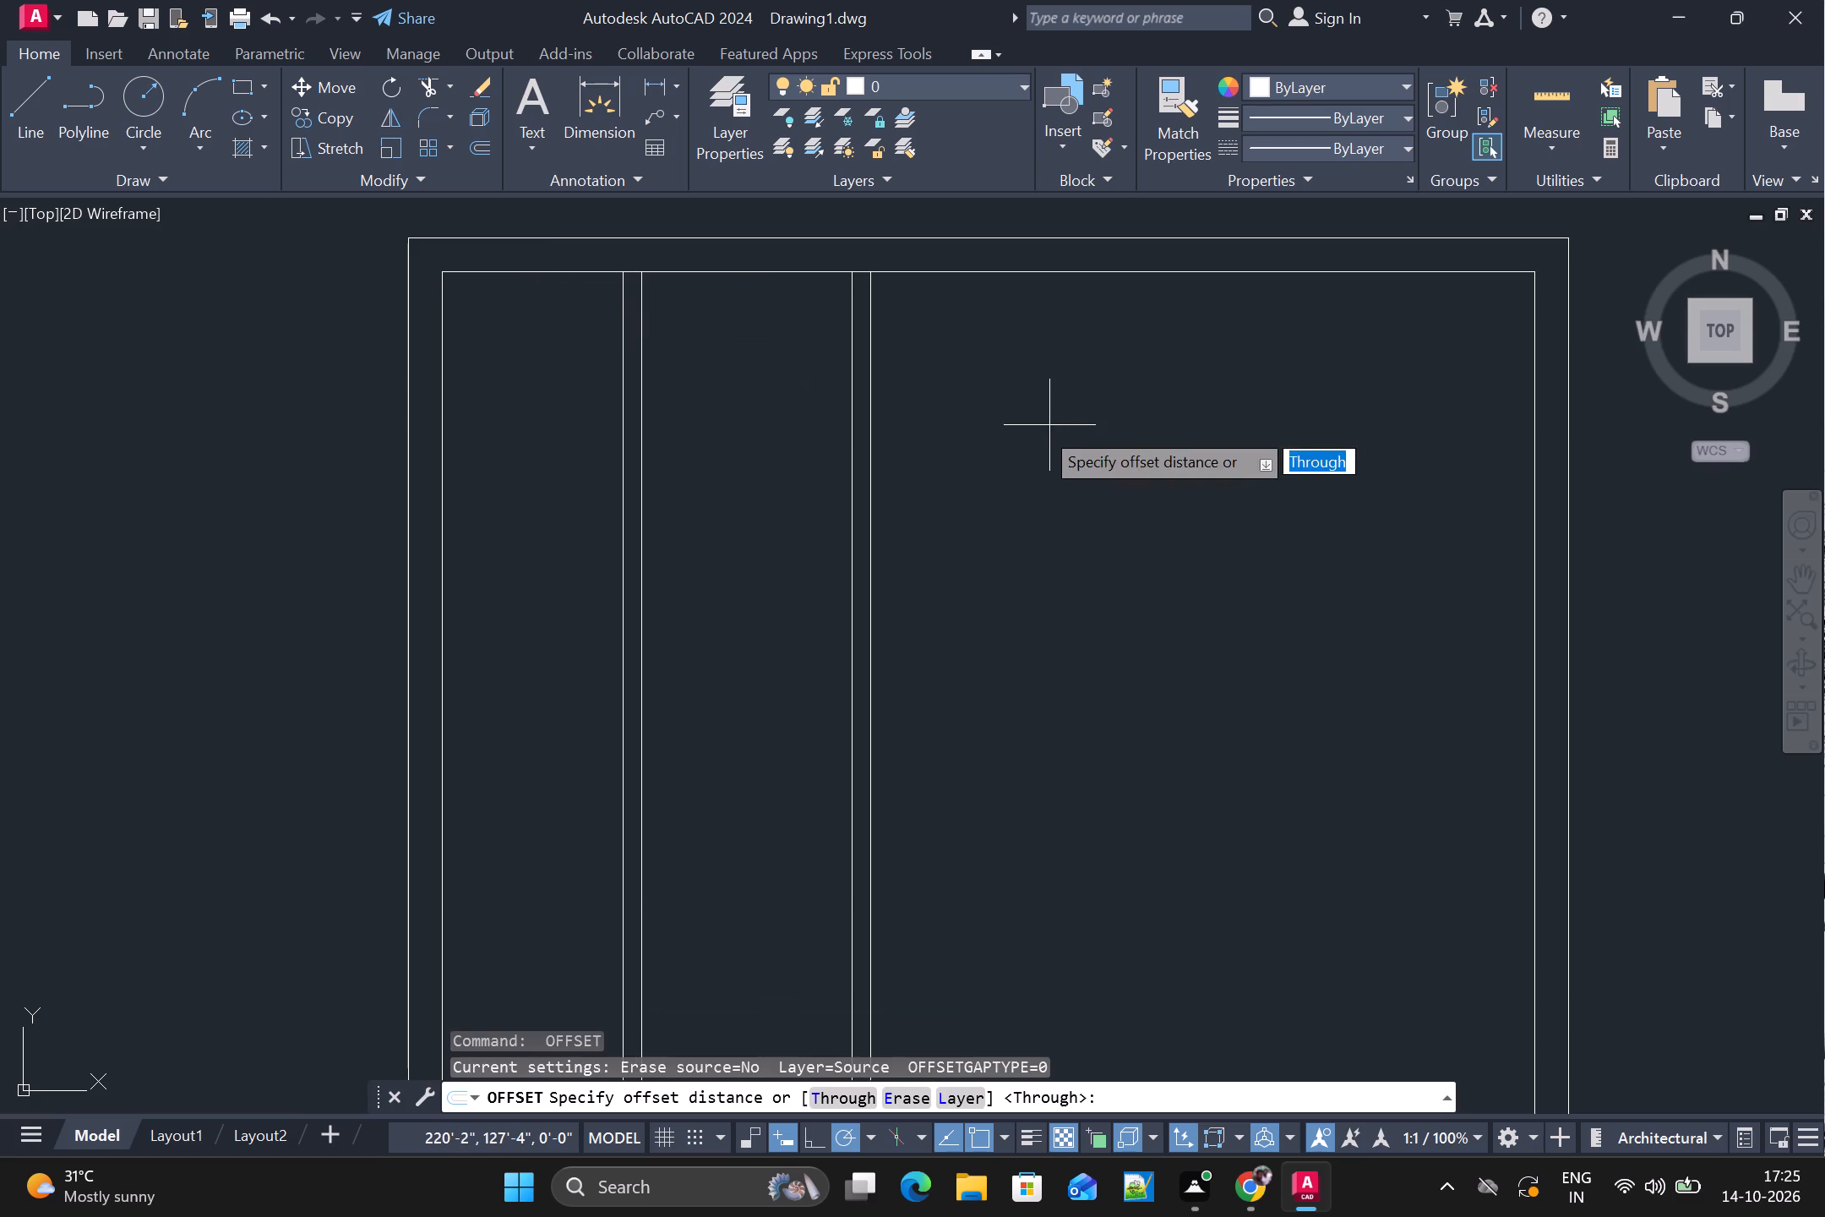
type("T")
key("space")
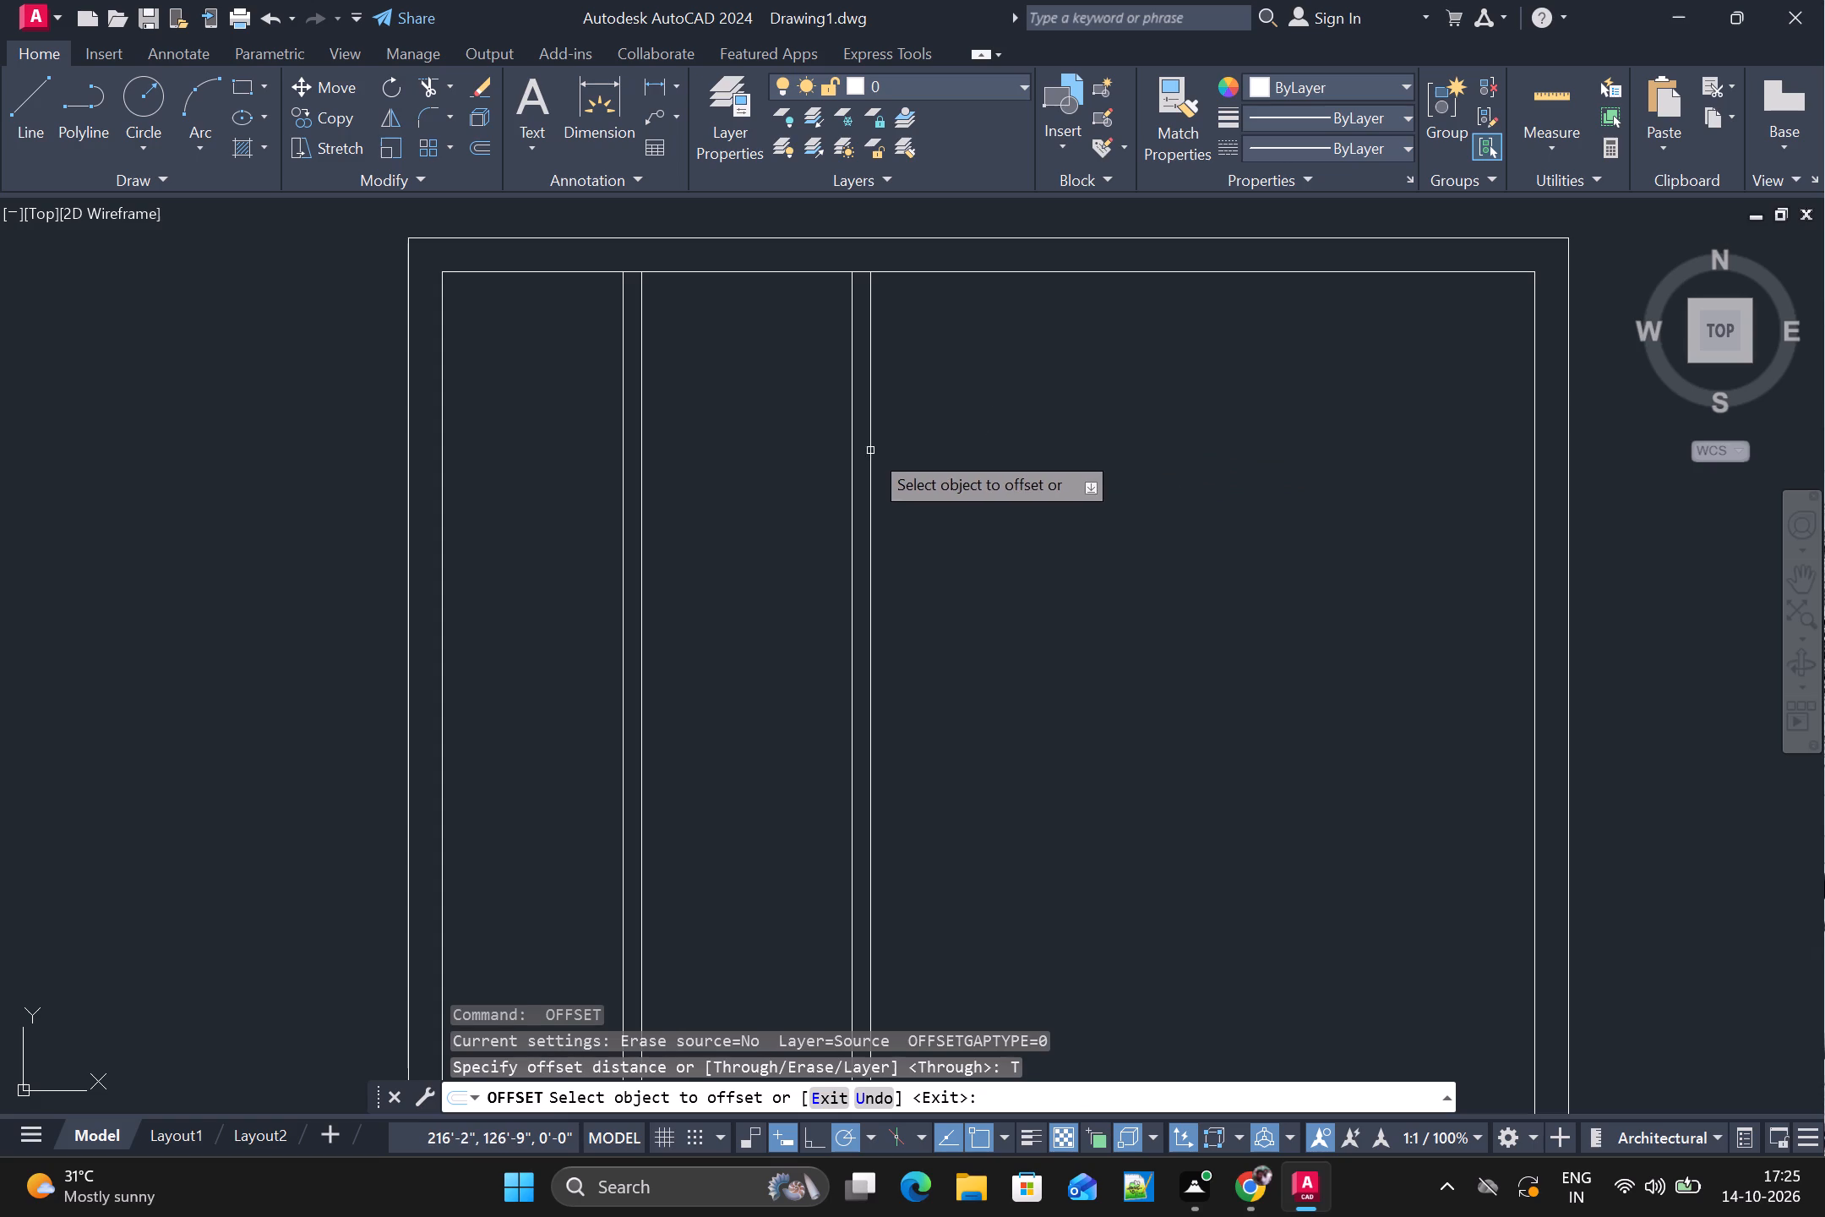
left_click(871, 450)
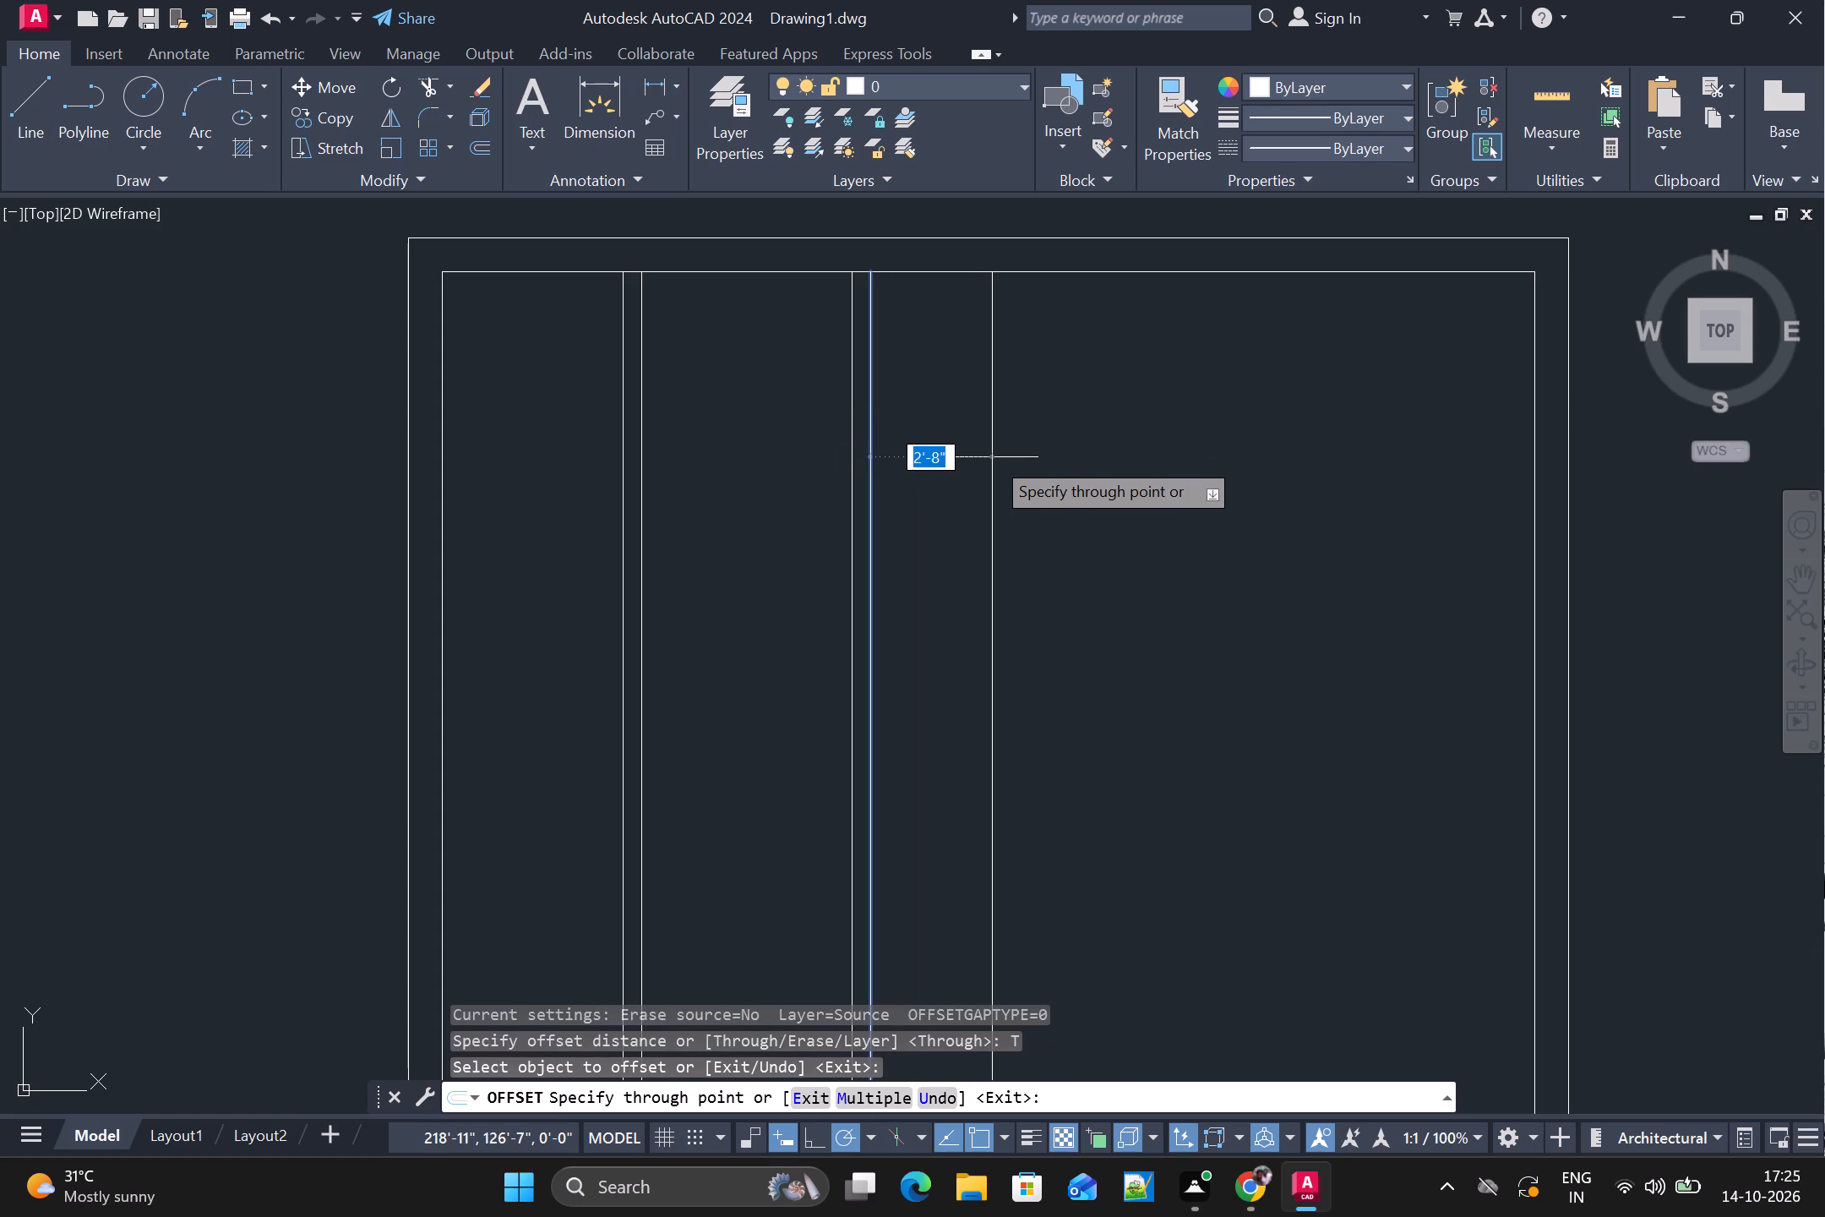
type("10")
type("'11")
key("shift+quotedbl")
key("Return")
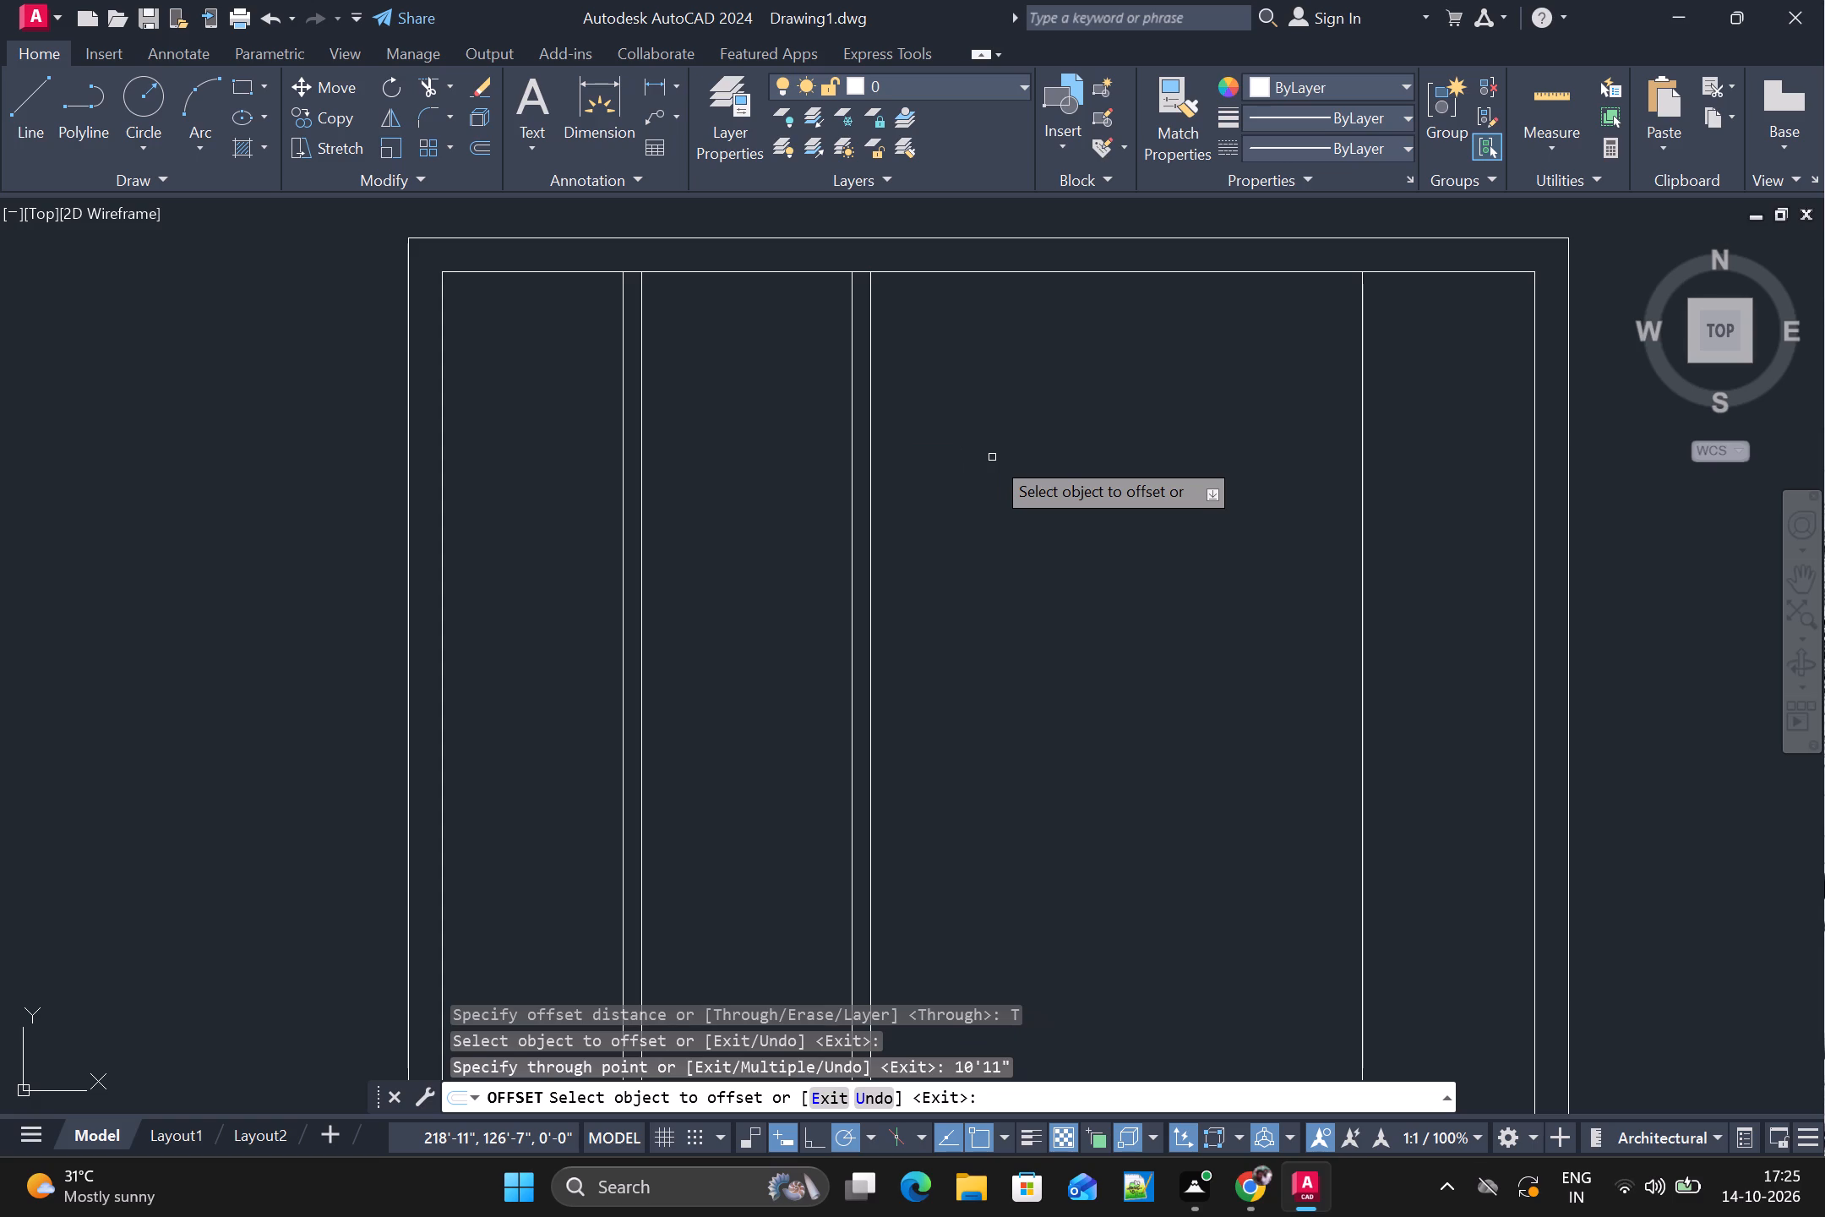
left_click(1366, 404)
left_click(1362, 410)
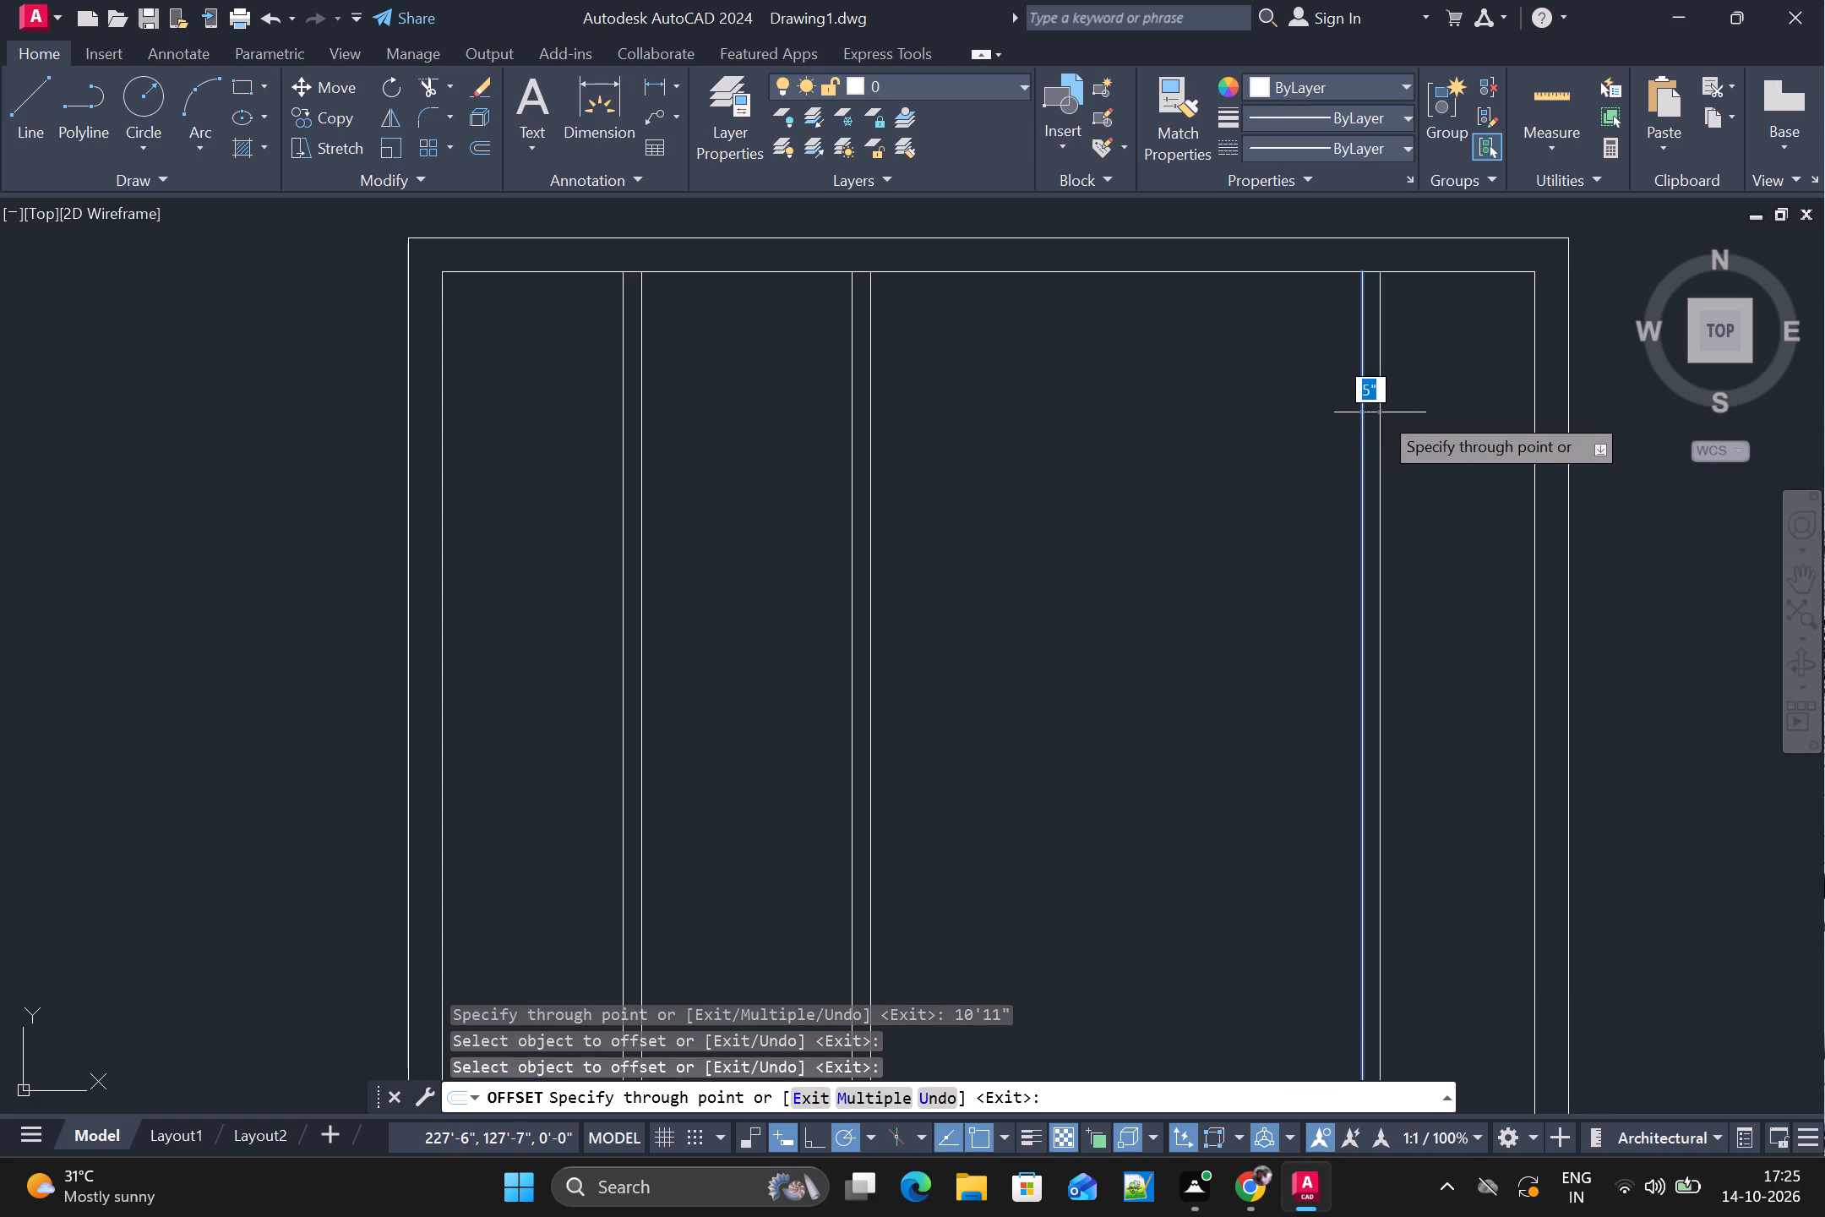
type("5\"")
key("Return")
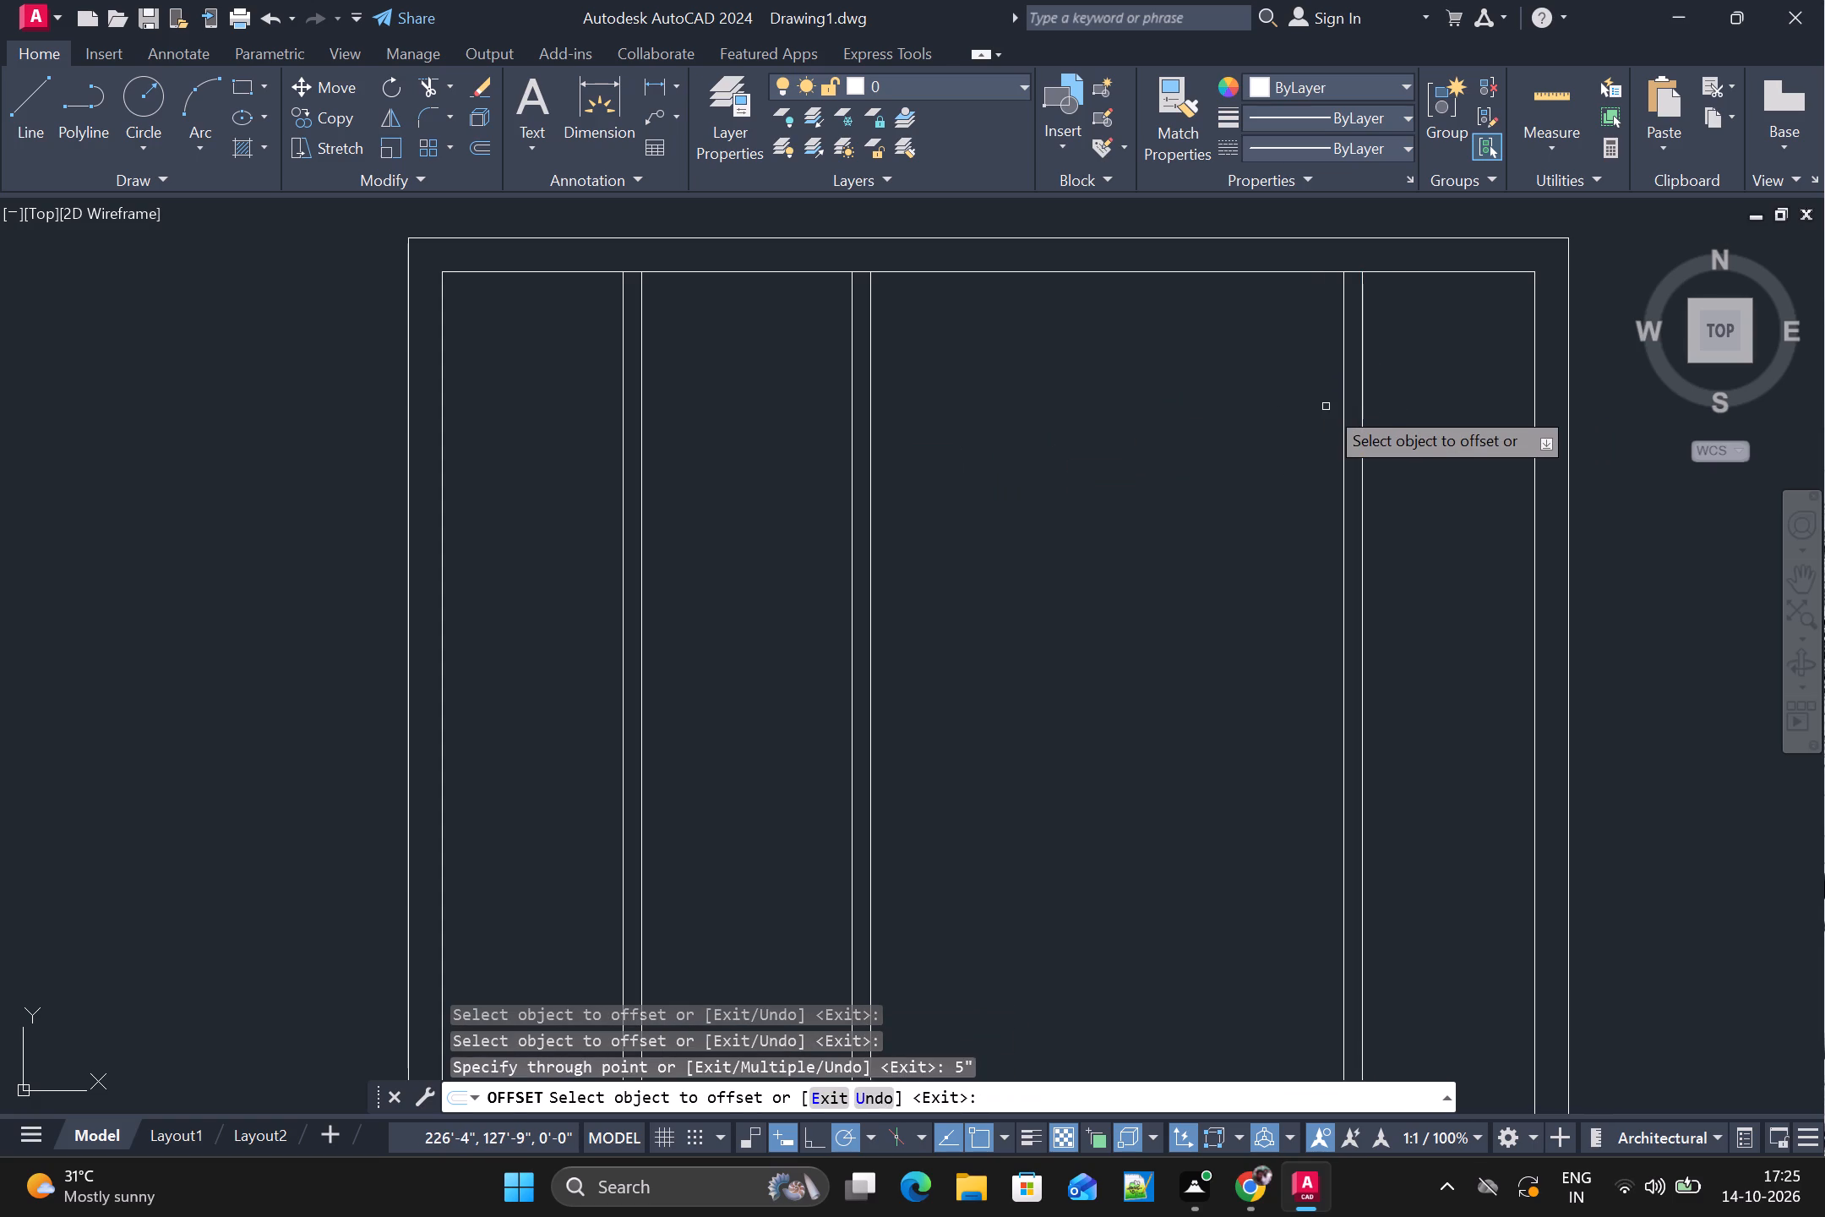
Form a horizontal partition wall by offsetting the inner top edge 4'-8" downward and that line another 5".
scroll(1326, 407, "down", 1)
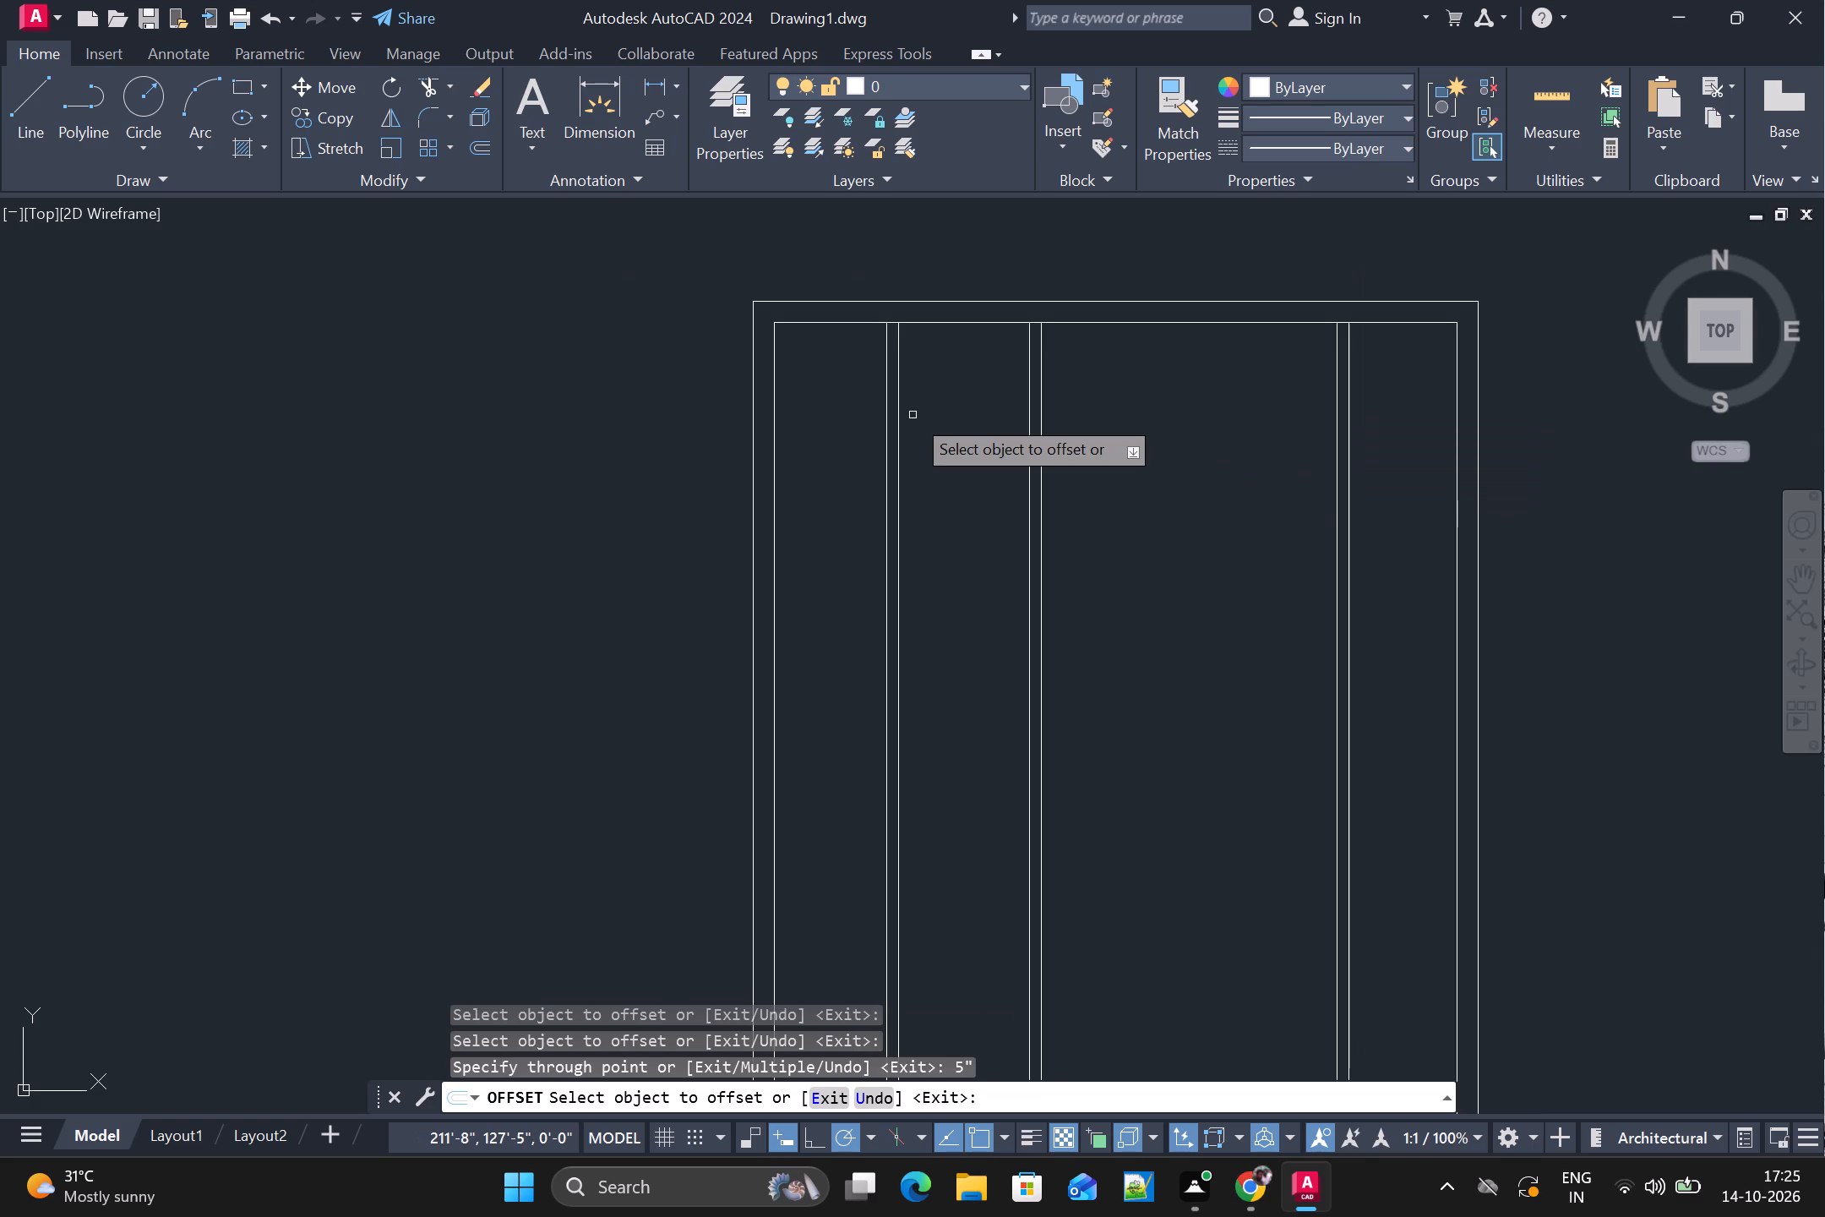
left_click(836, 322)
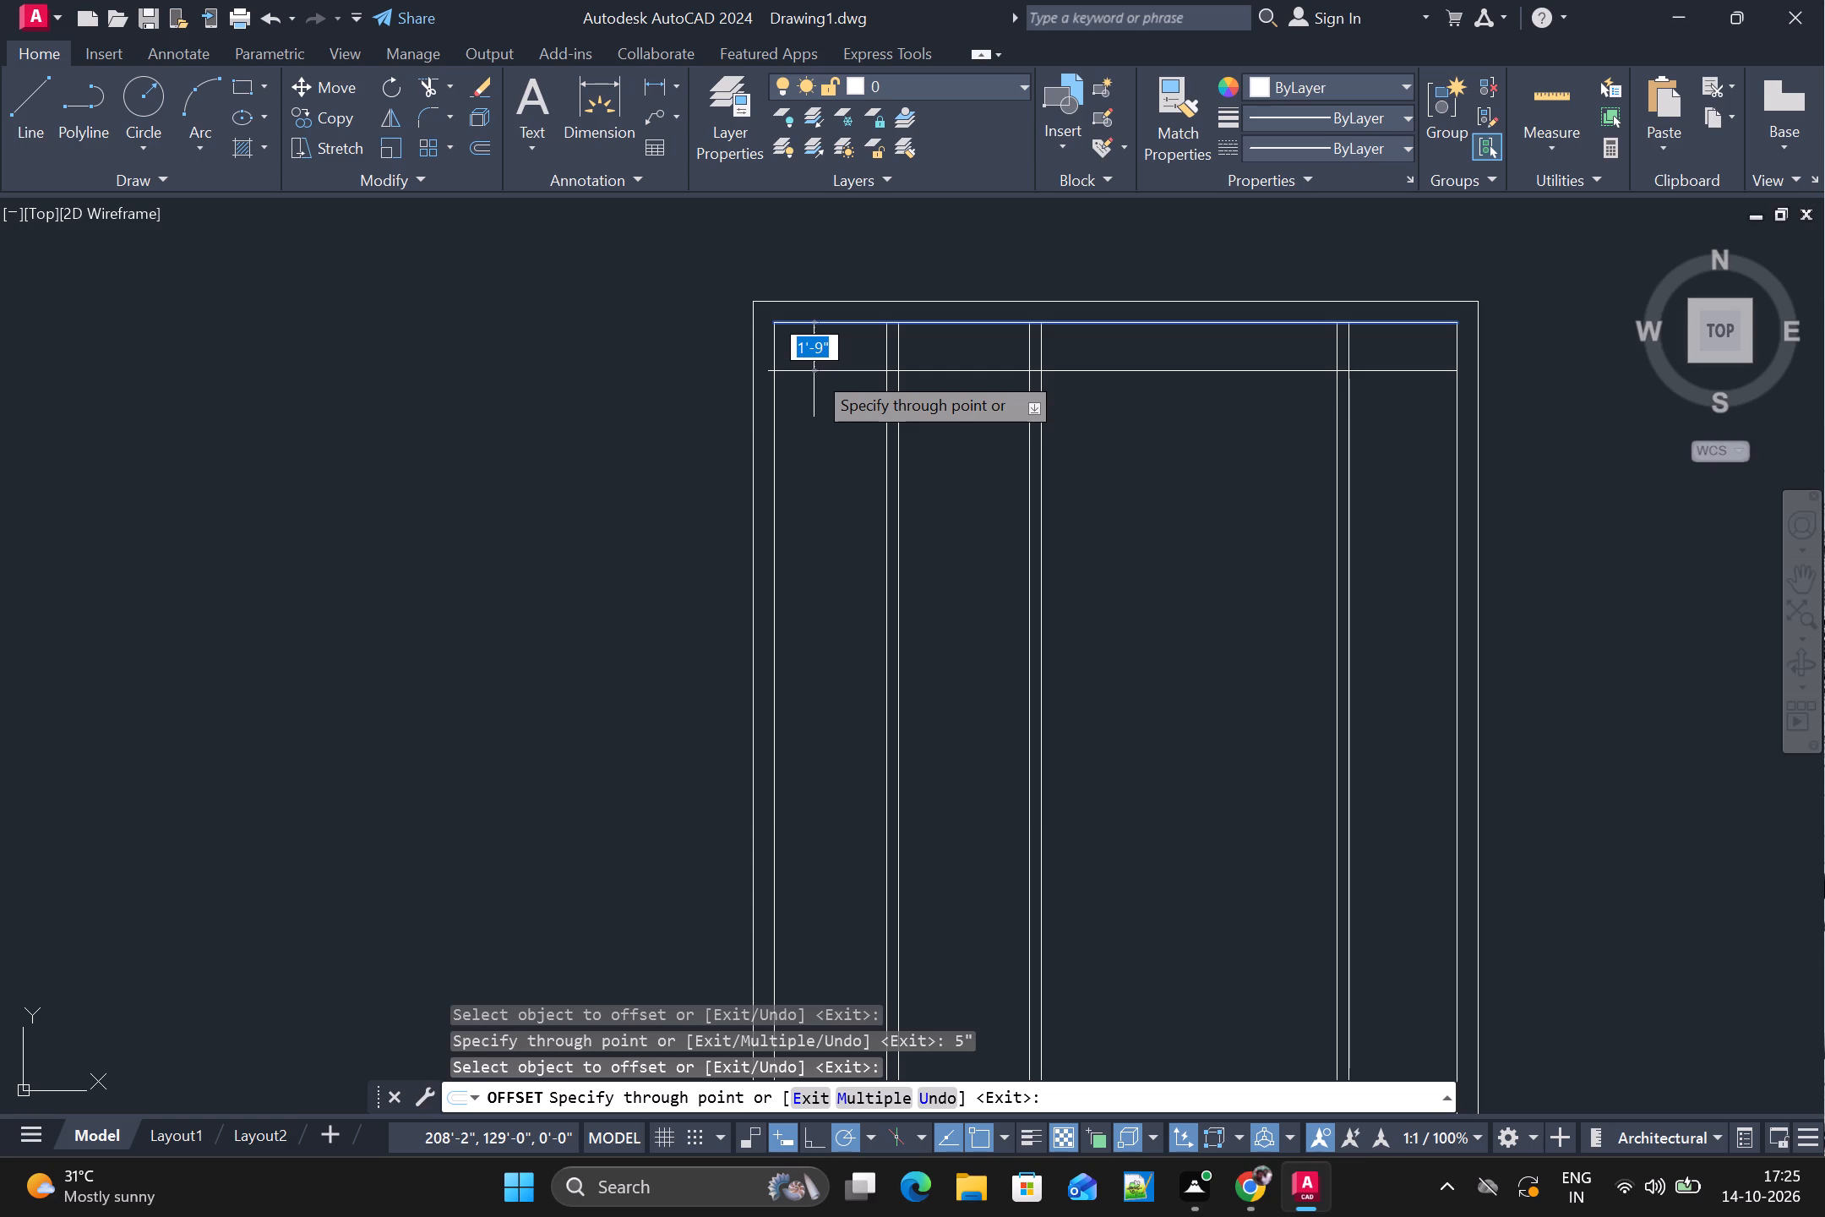
type("4'")
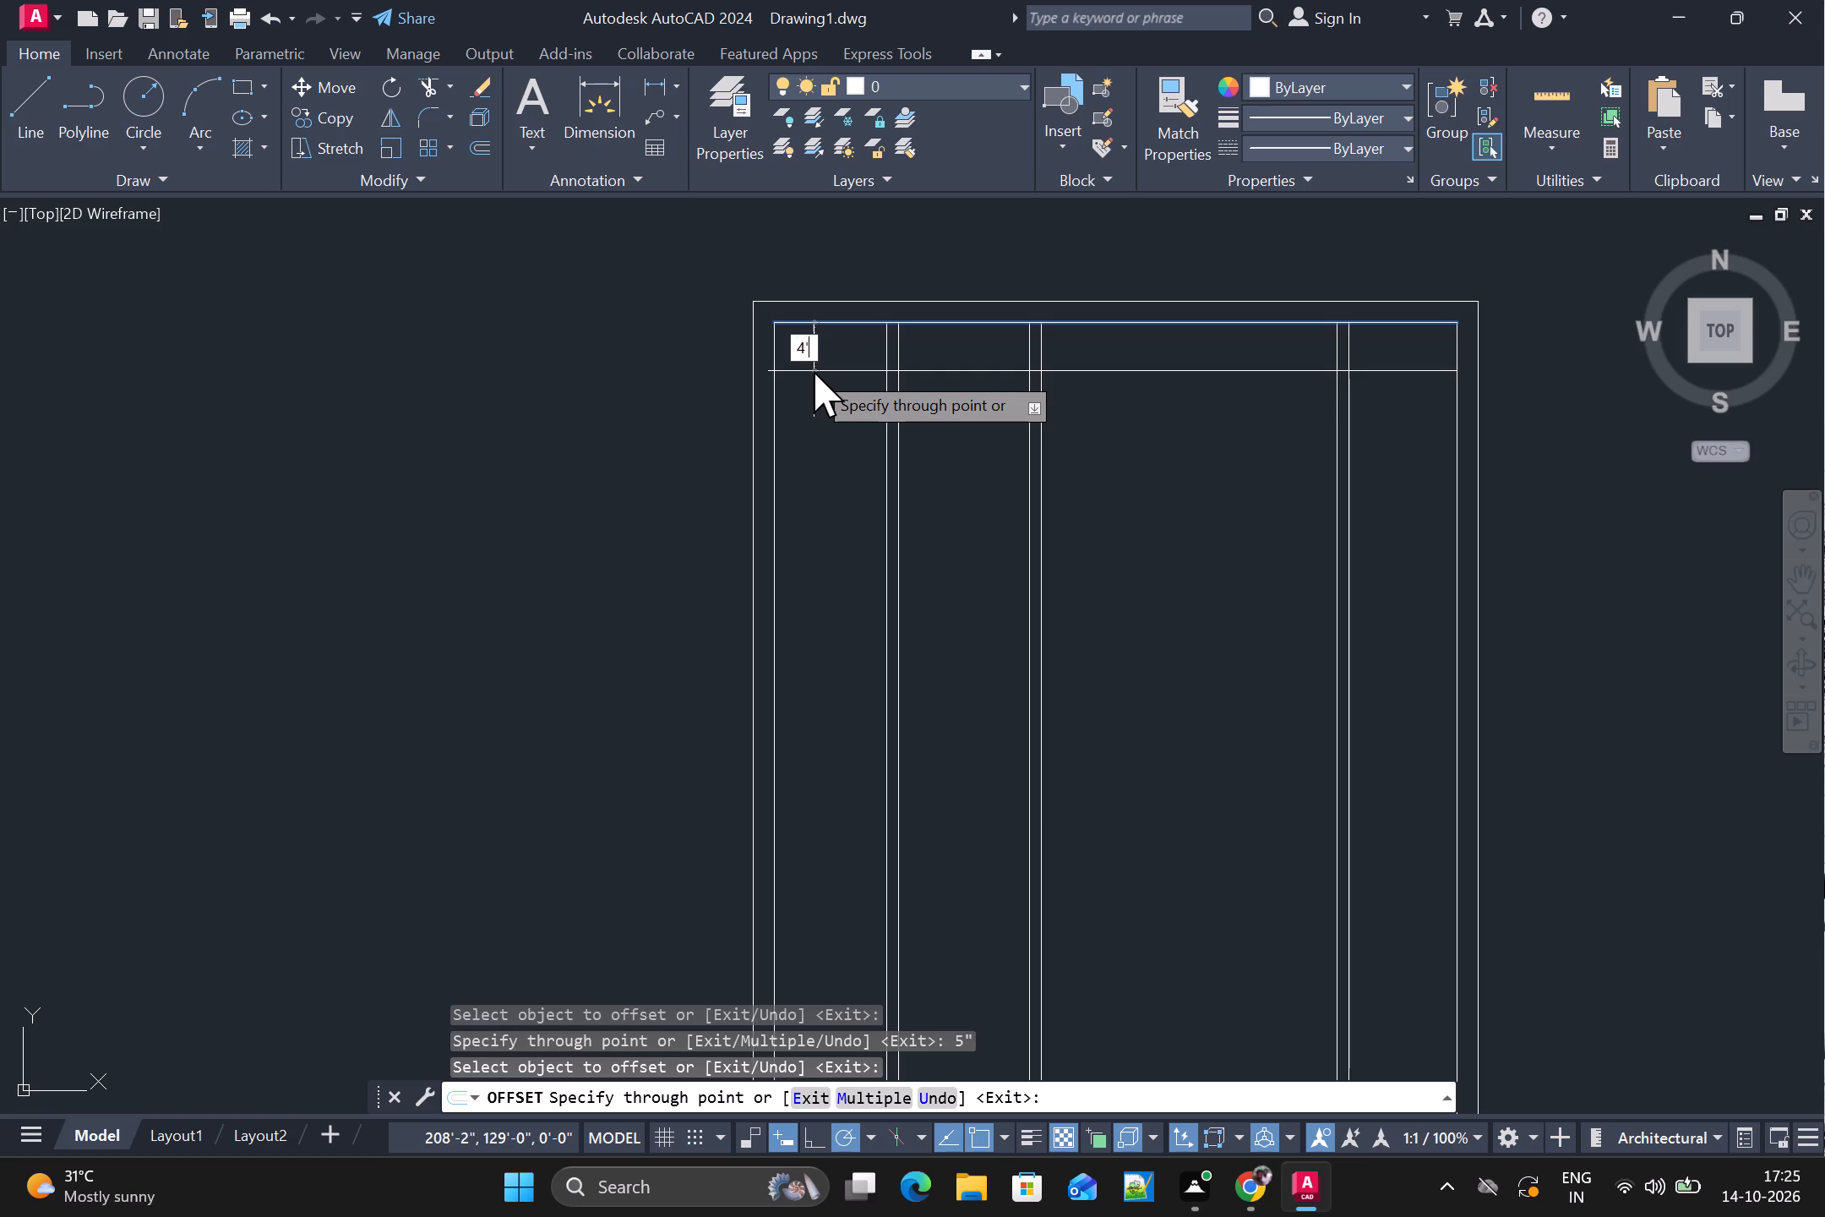
type("8\"")
key("Return")
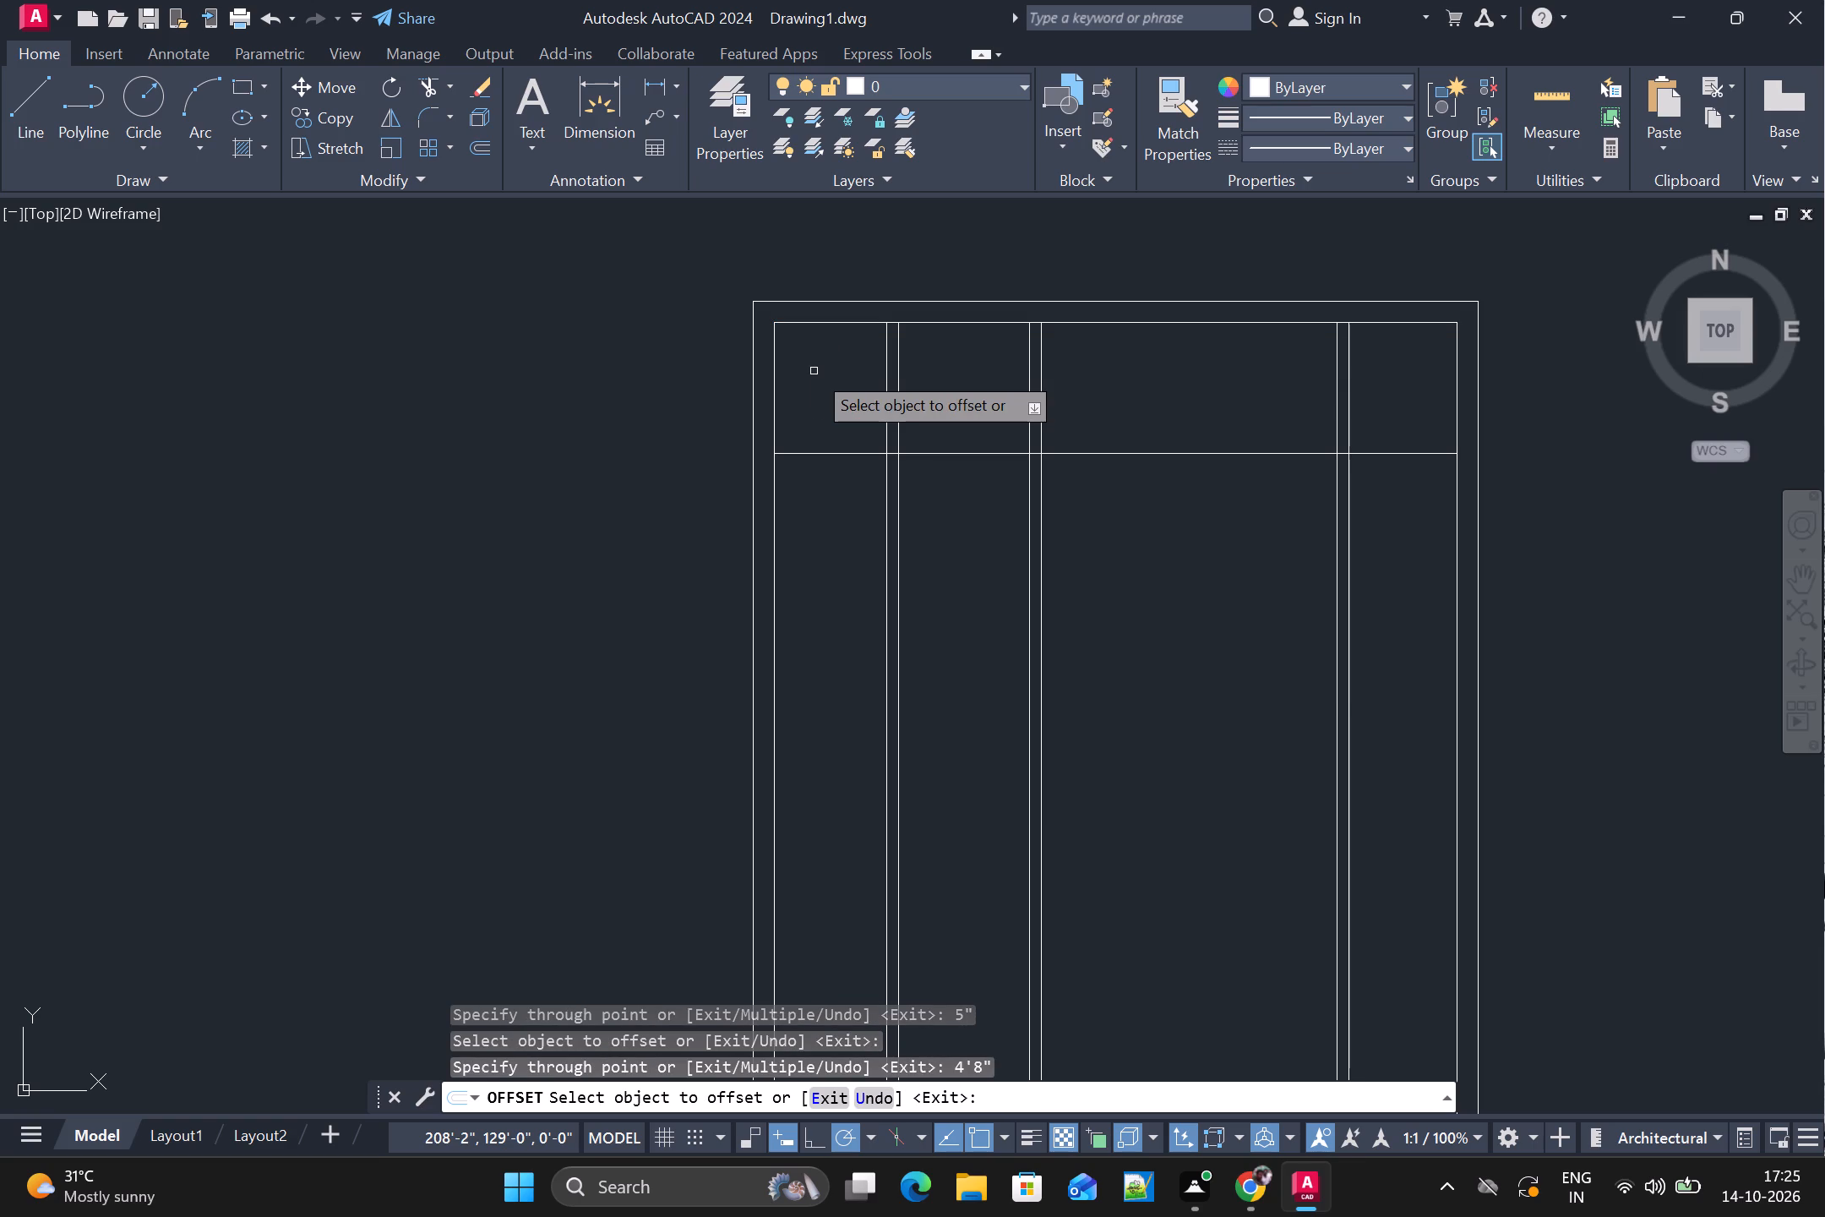
left_click(848, 452)
type("5\"")
key("Return")
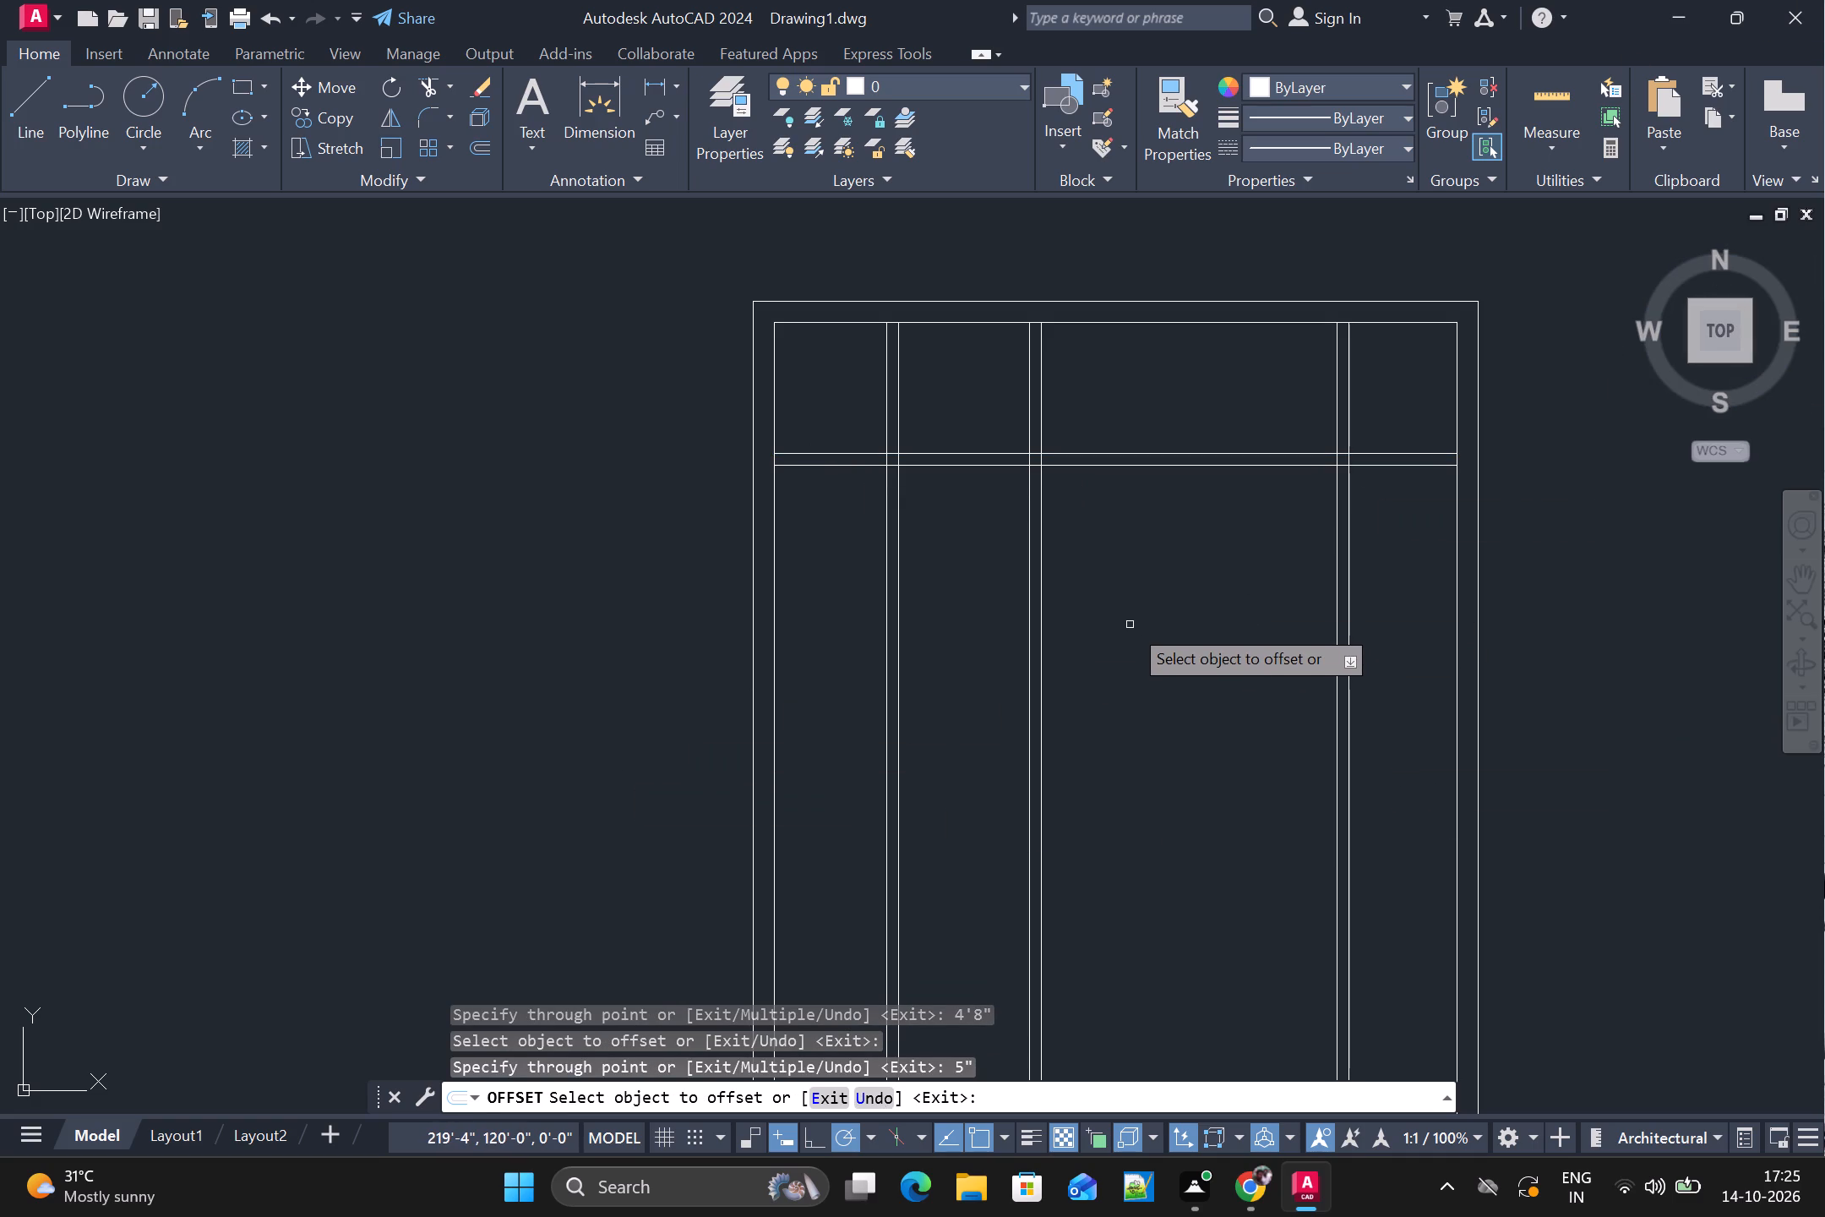
Form a second horizontal partition wall by offsetting the first horizontal wall's lower face 7'-10" downward and that line another 5".
left_click(854, 465)
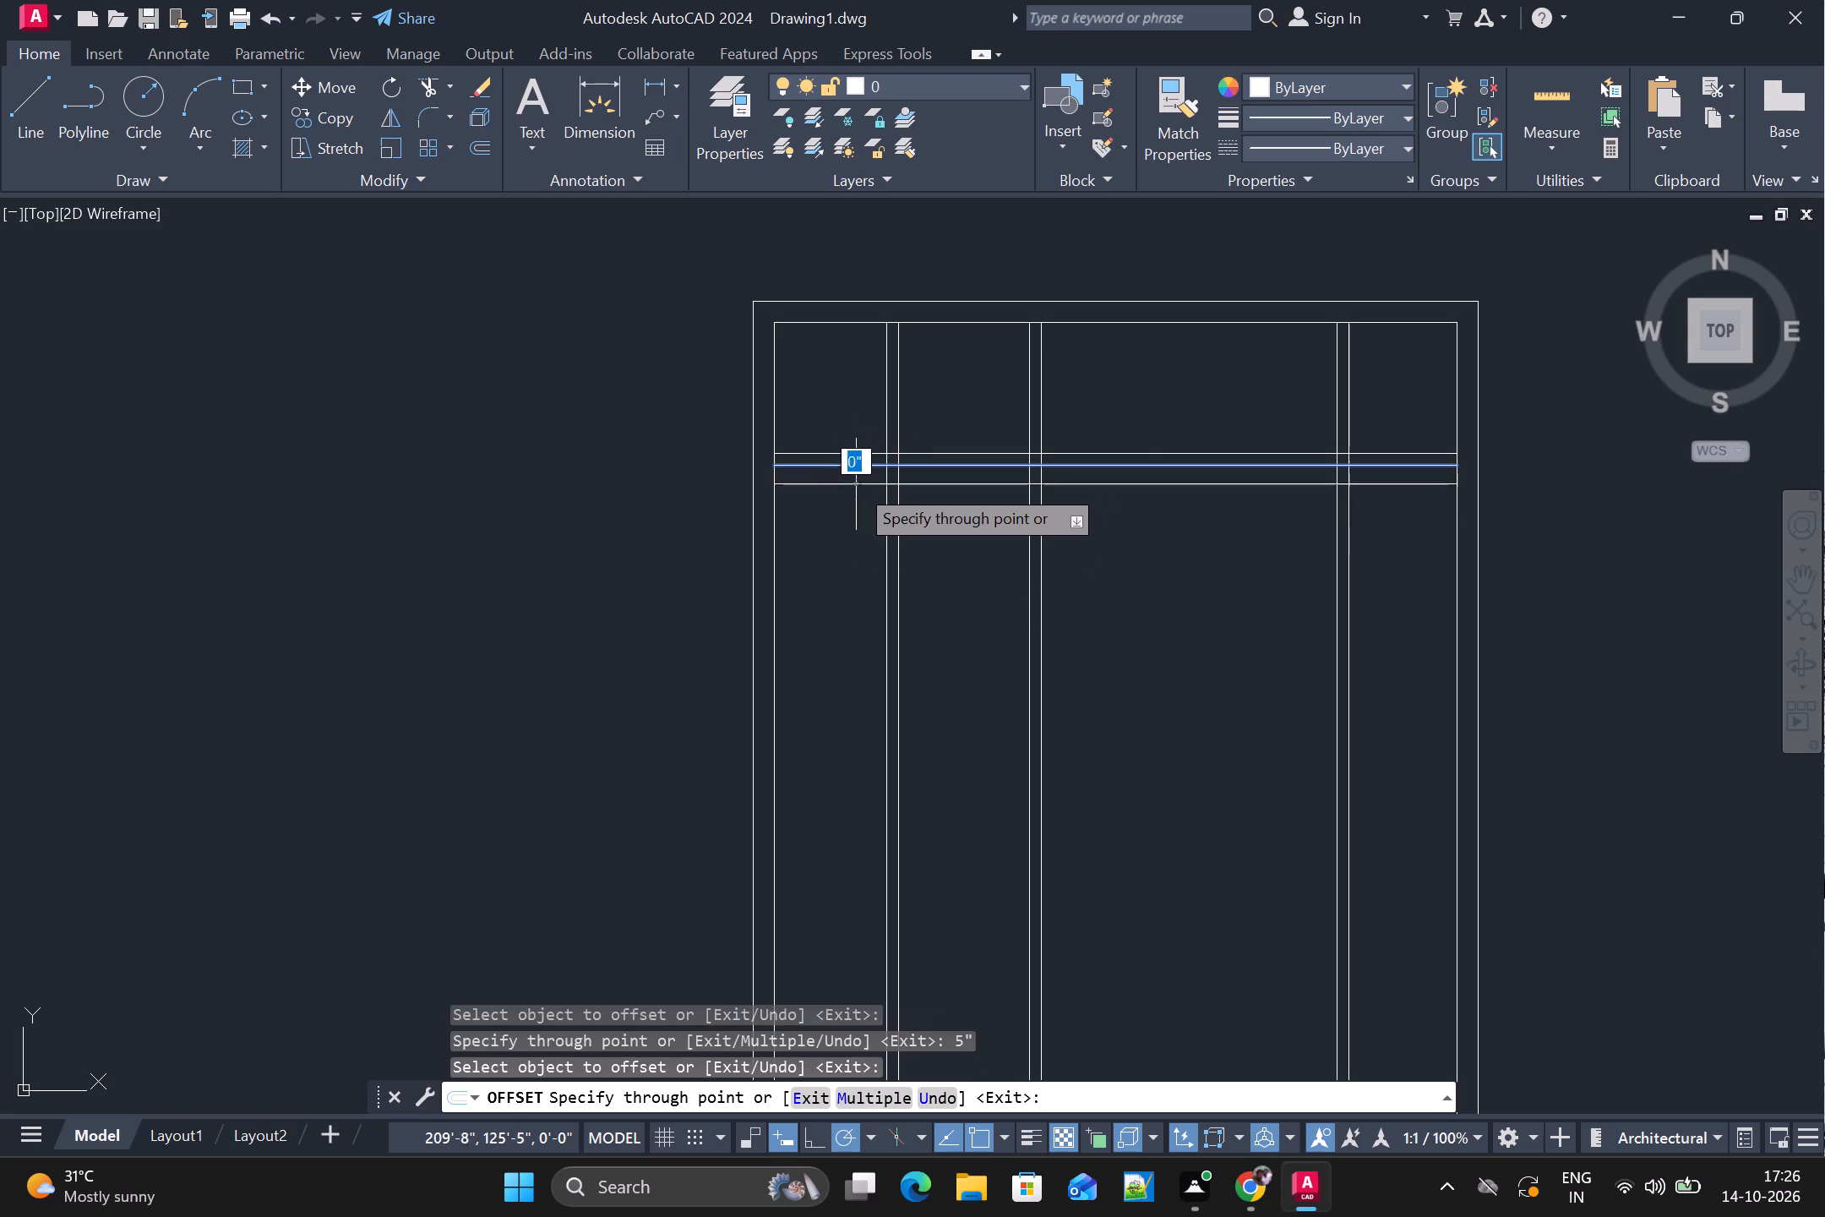
key("7")
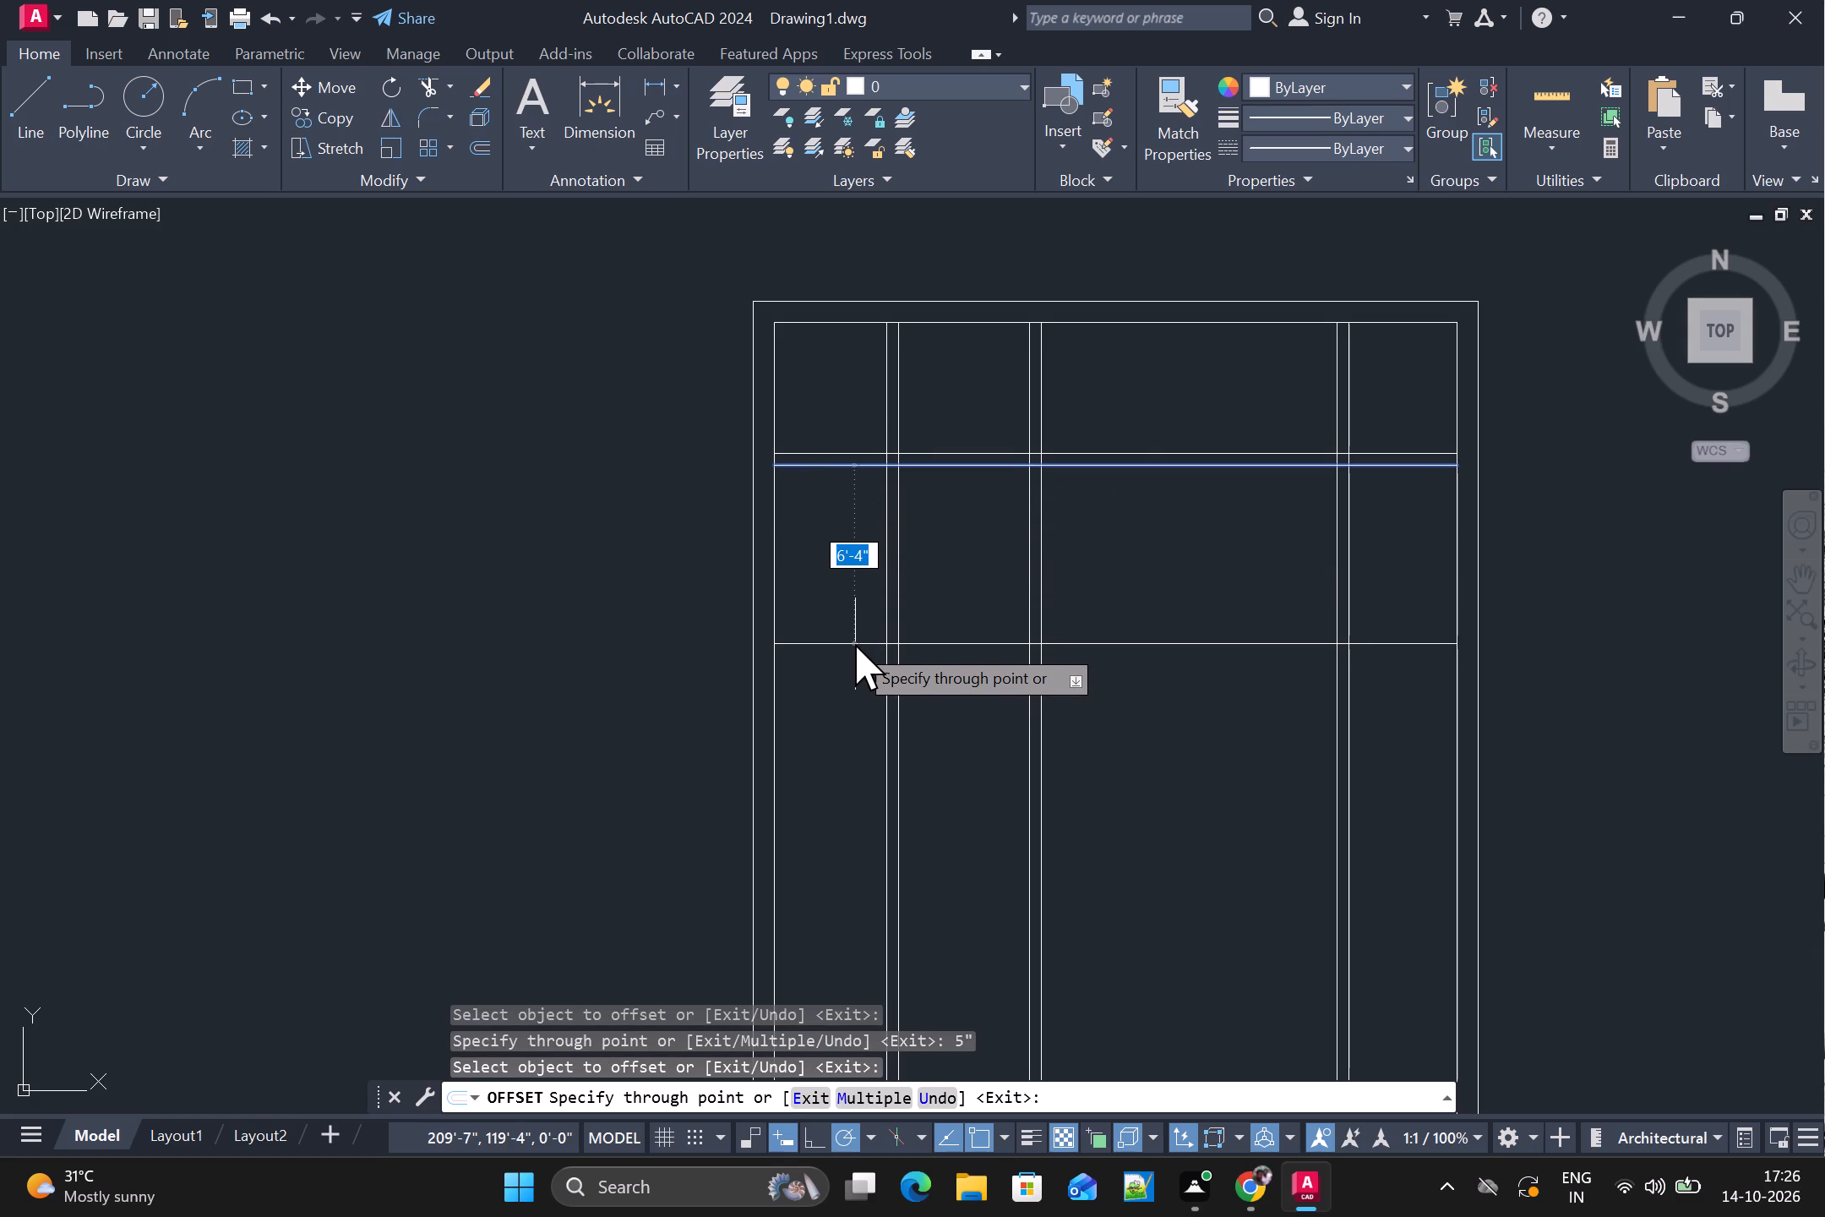
type("'10\"")
key("Return")
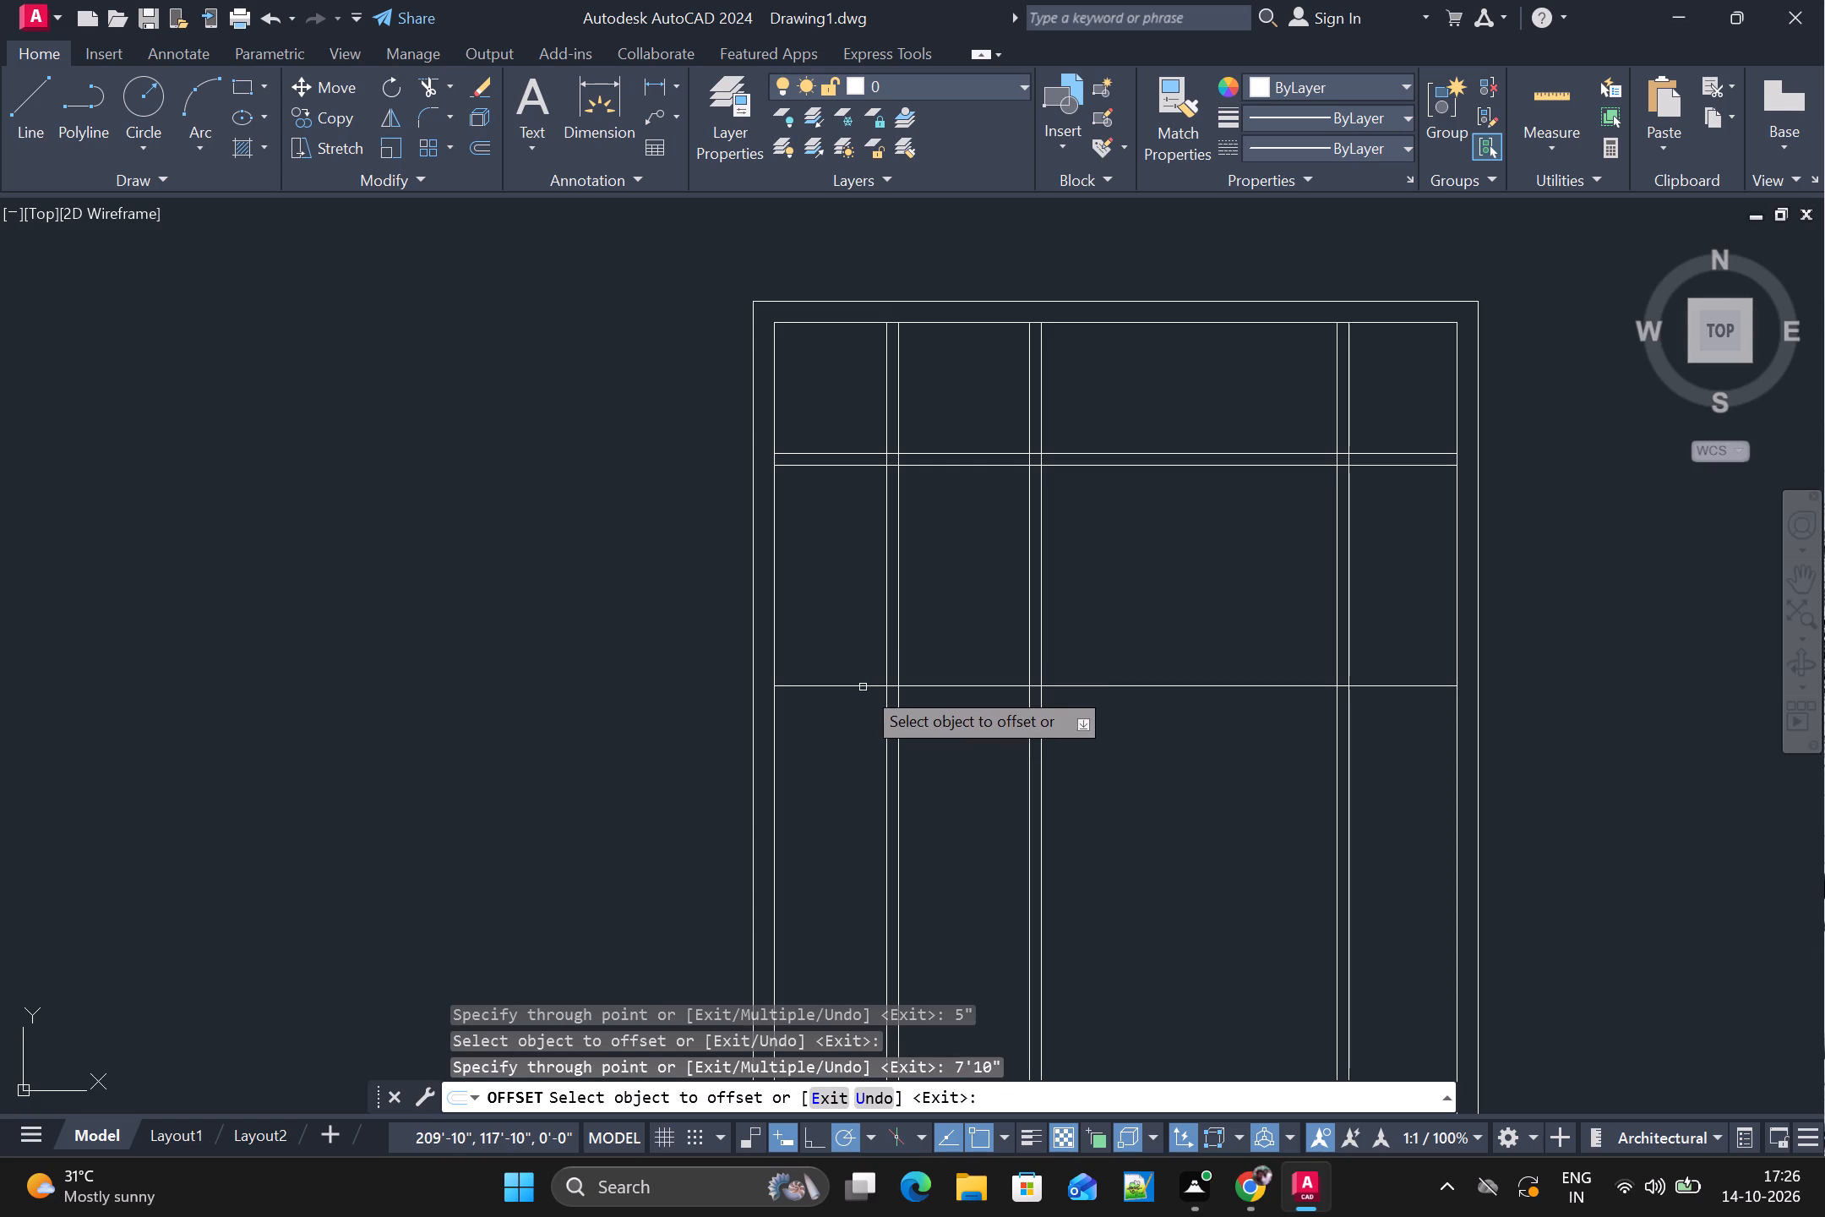
left_click(863, 687)
type("5\"")
key("Return")
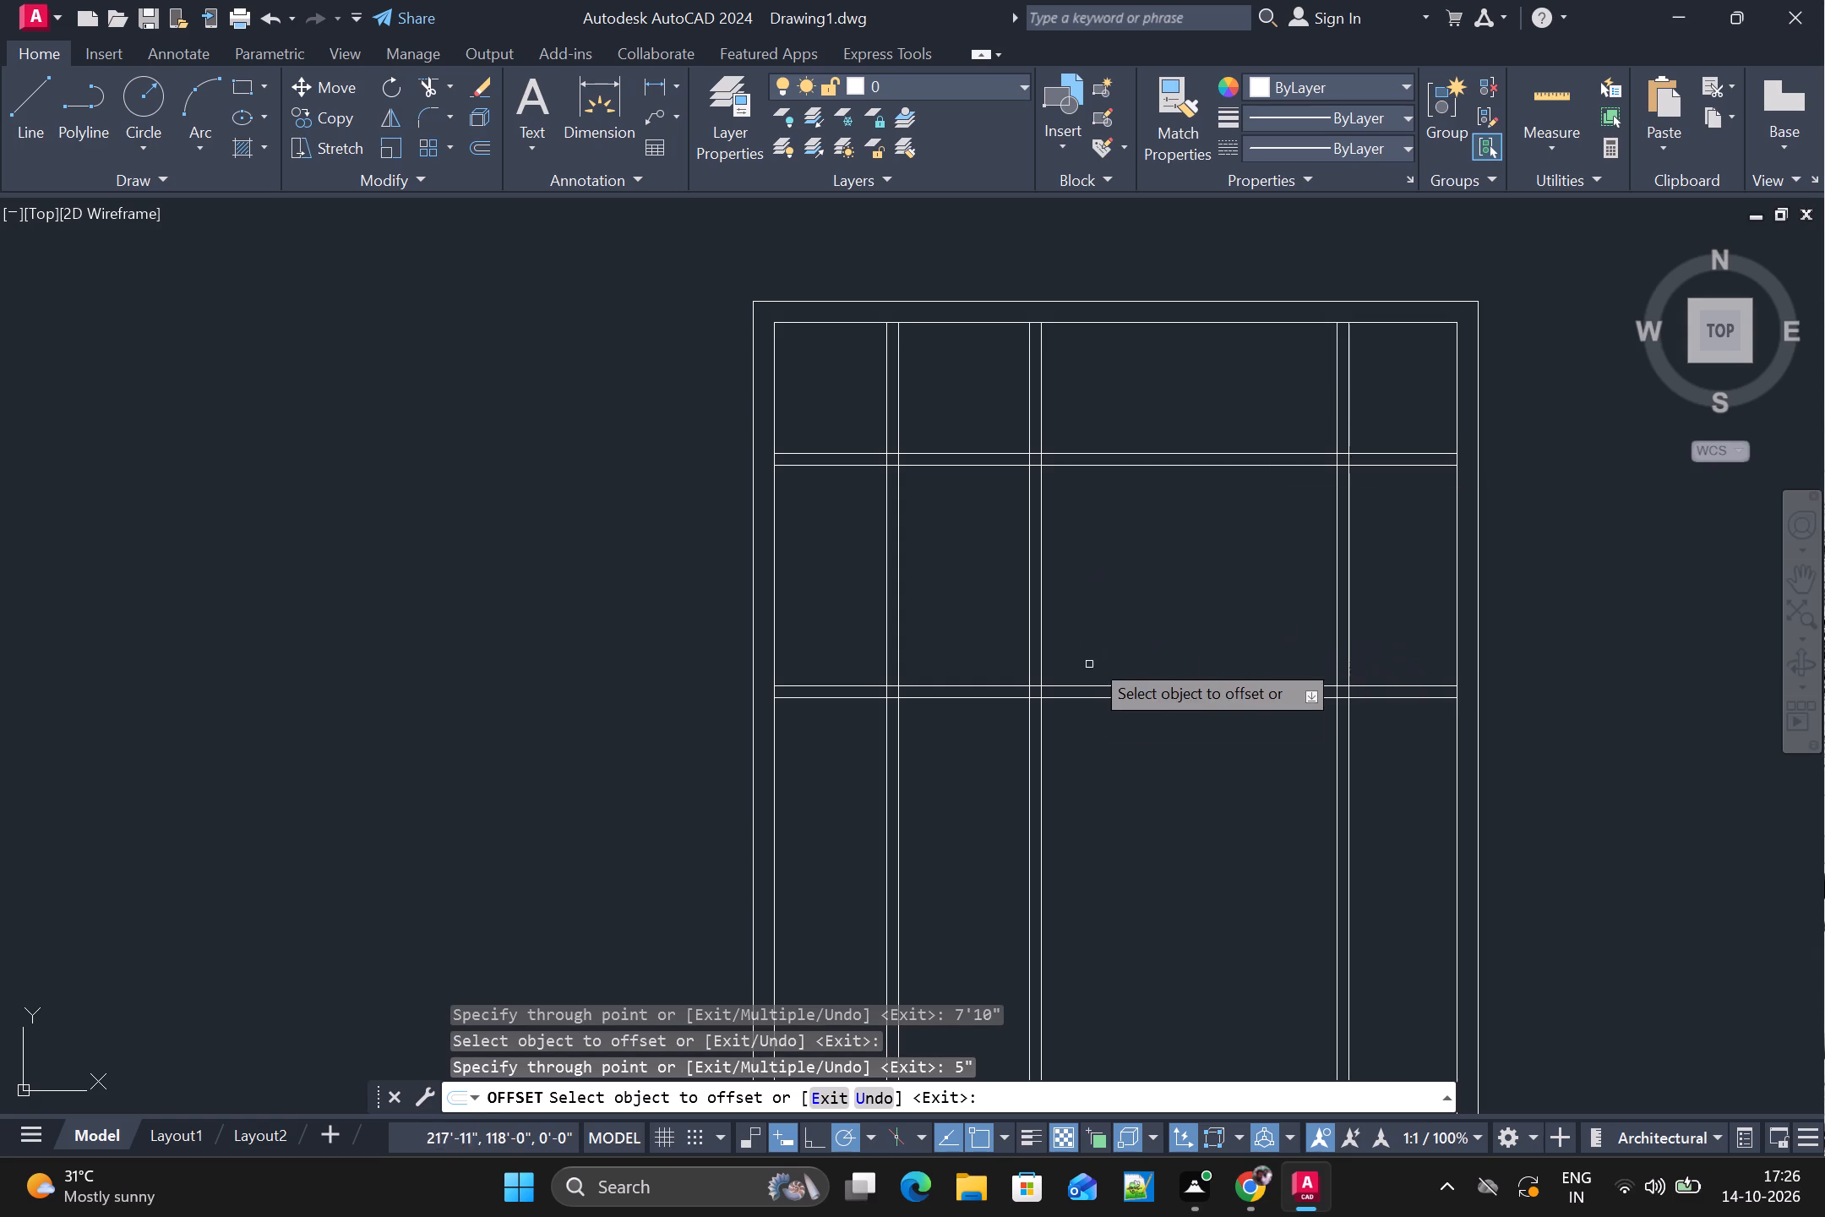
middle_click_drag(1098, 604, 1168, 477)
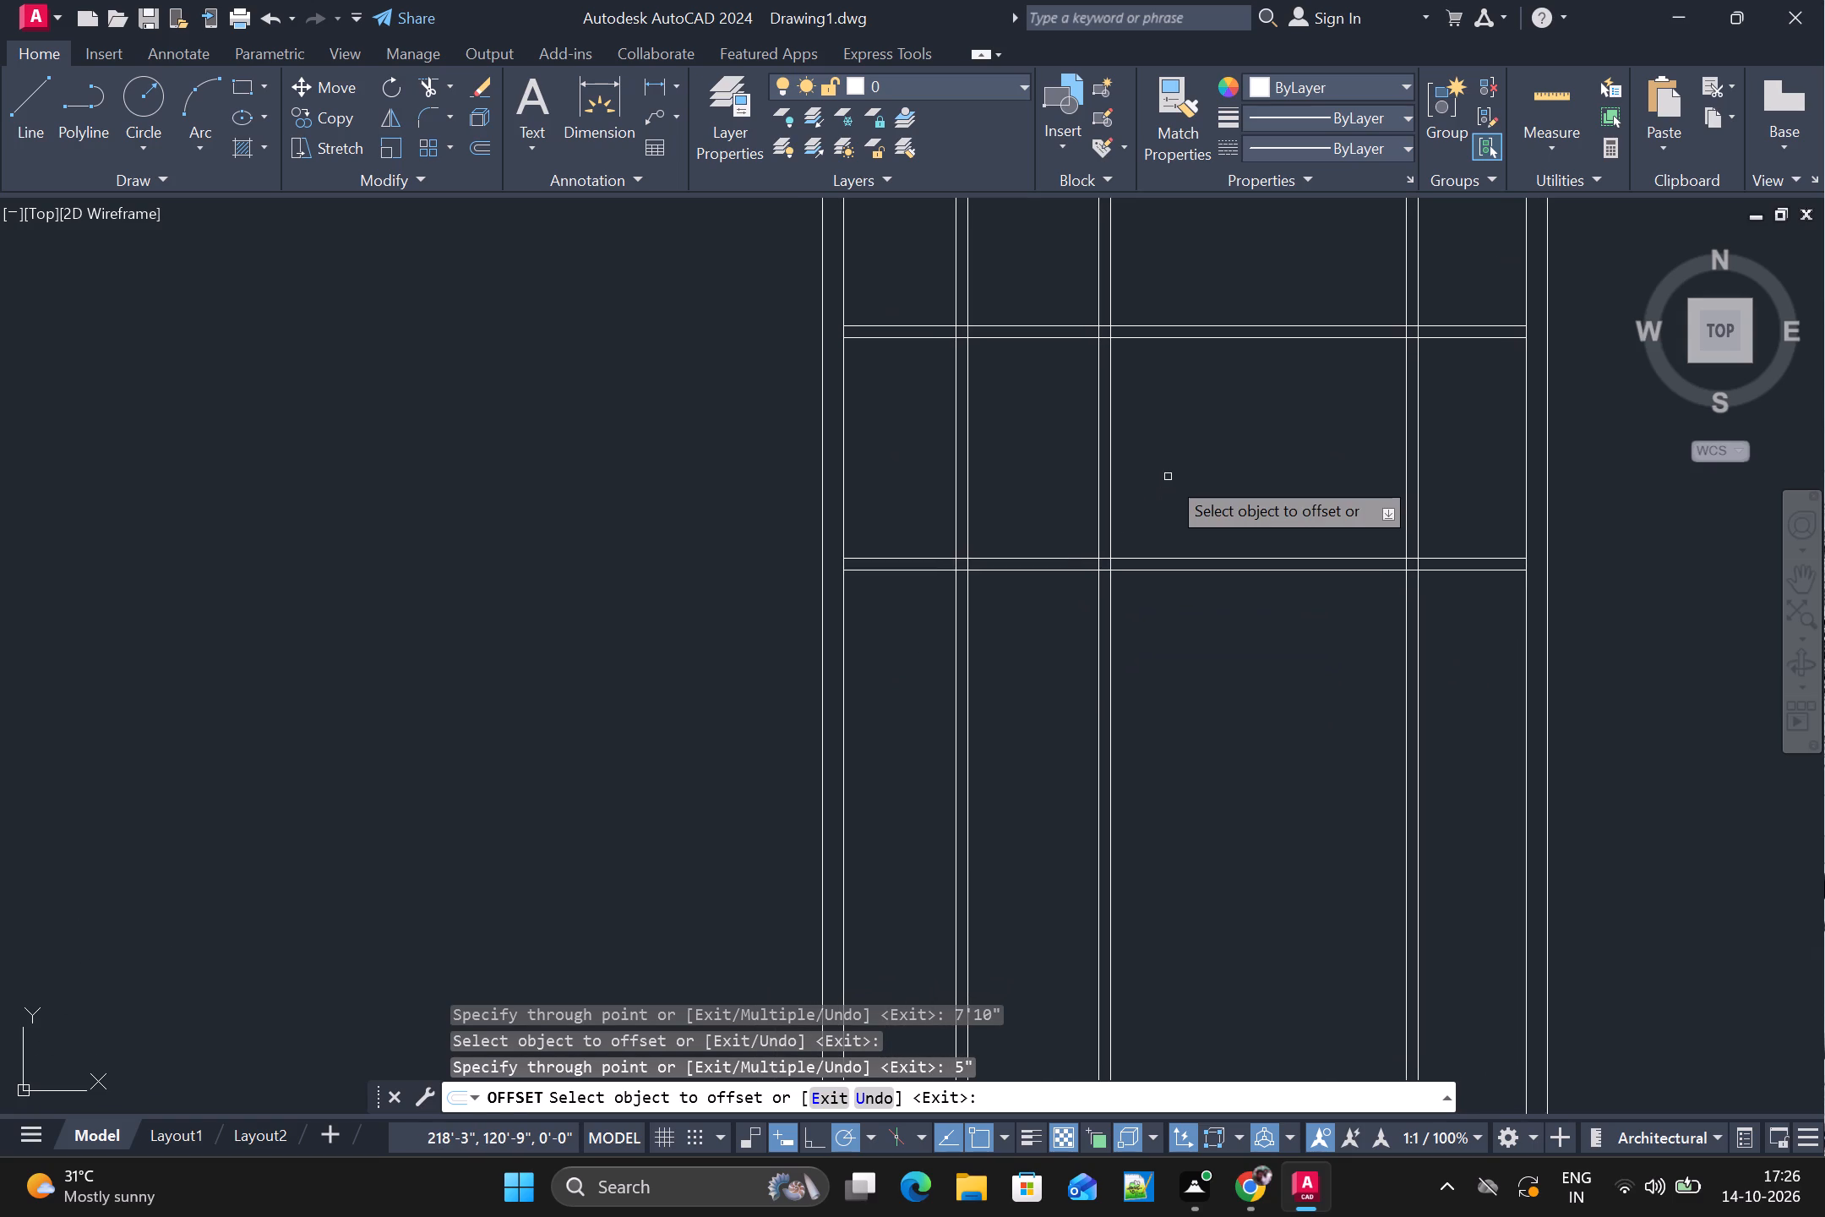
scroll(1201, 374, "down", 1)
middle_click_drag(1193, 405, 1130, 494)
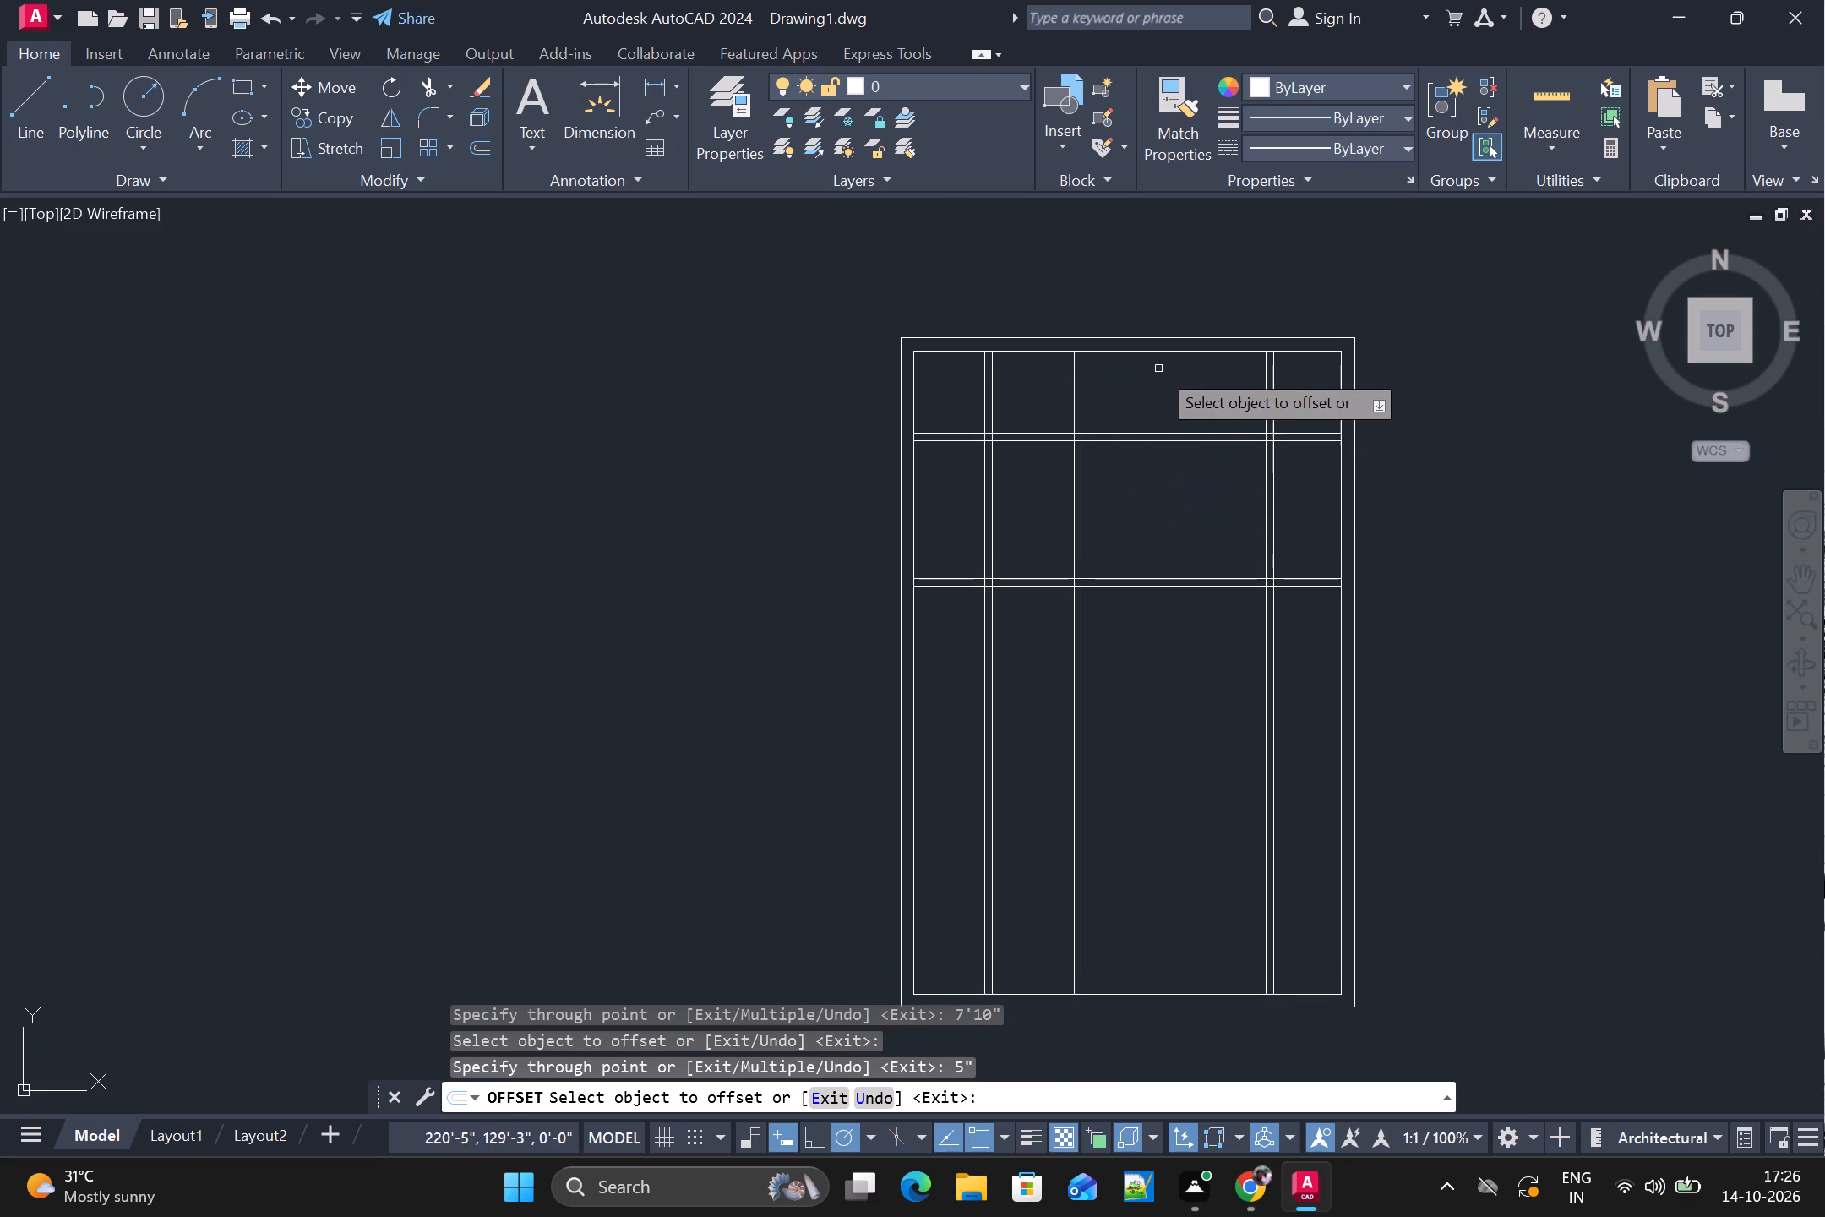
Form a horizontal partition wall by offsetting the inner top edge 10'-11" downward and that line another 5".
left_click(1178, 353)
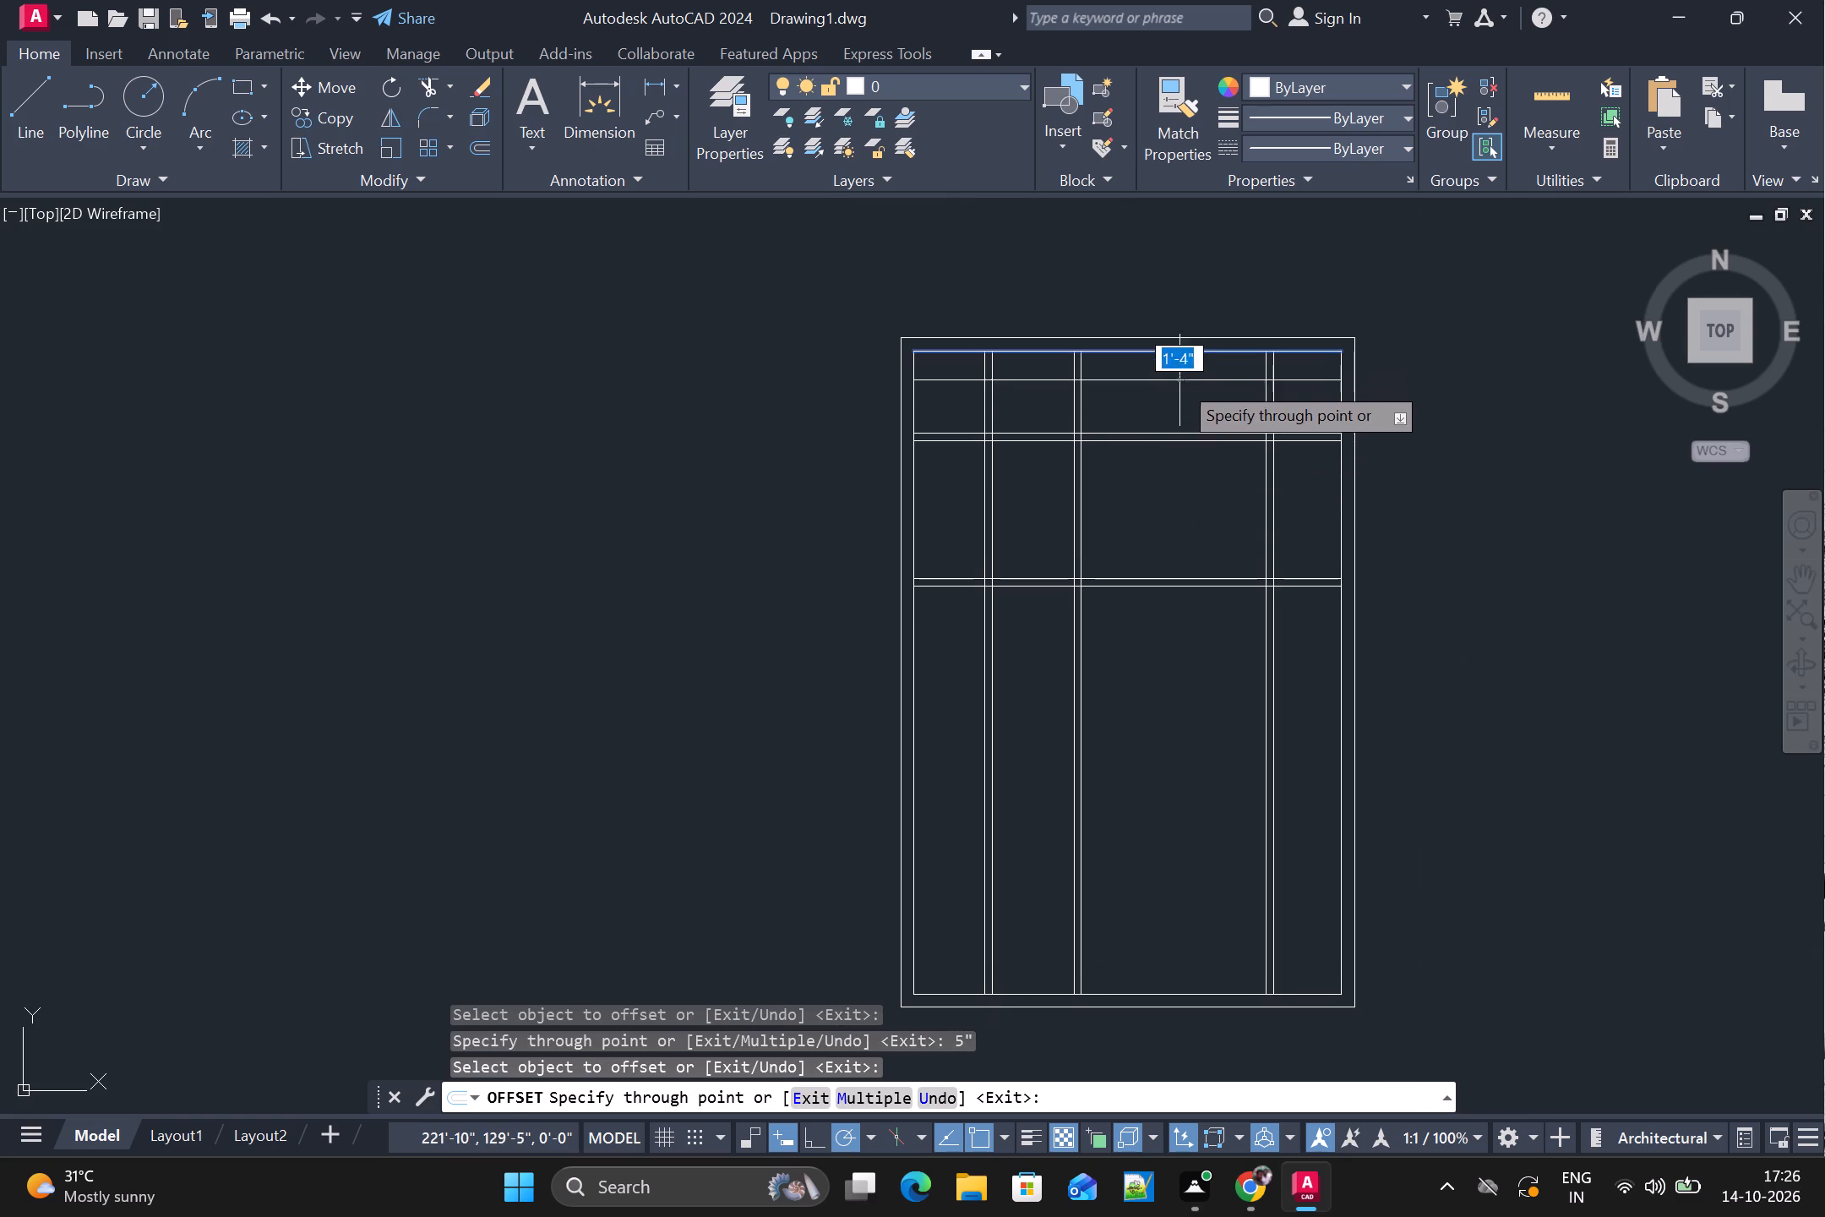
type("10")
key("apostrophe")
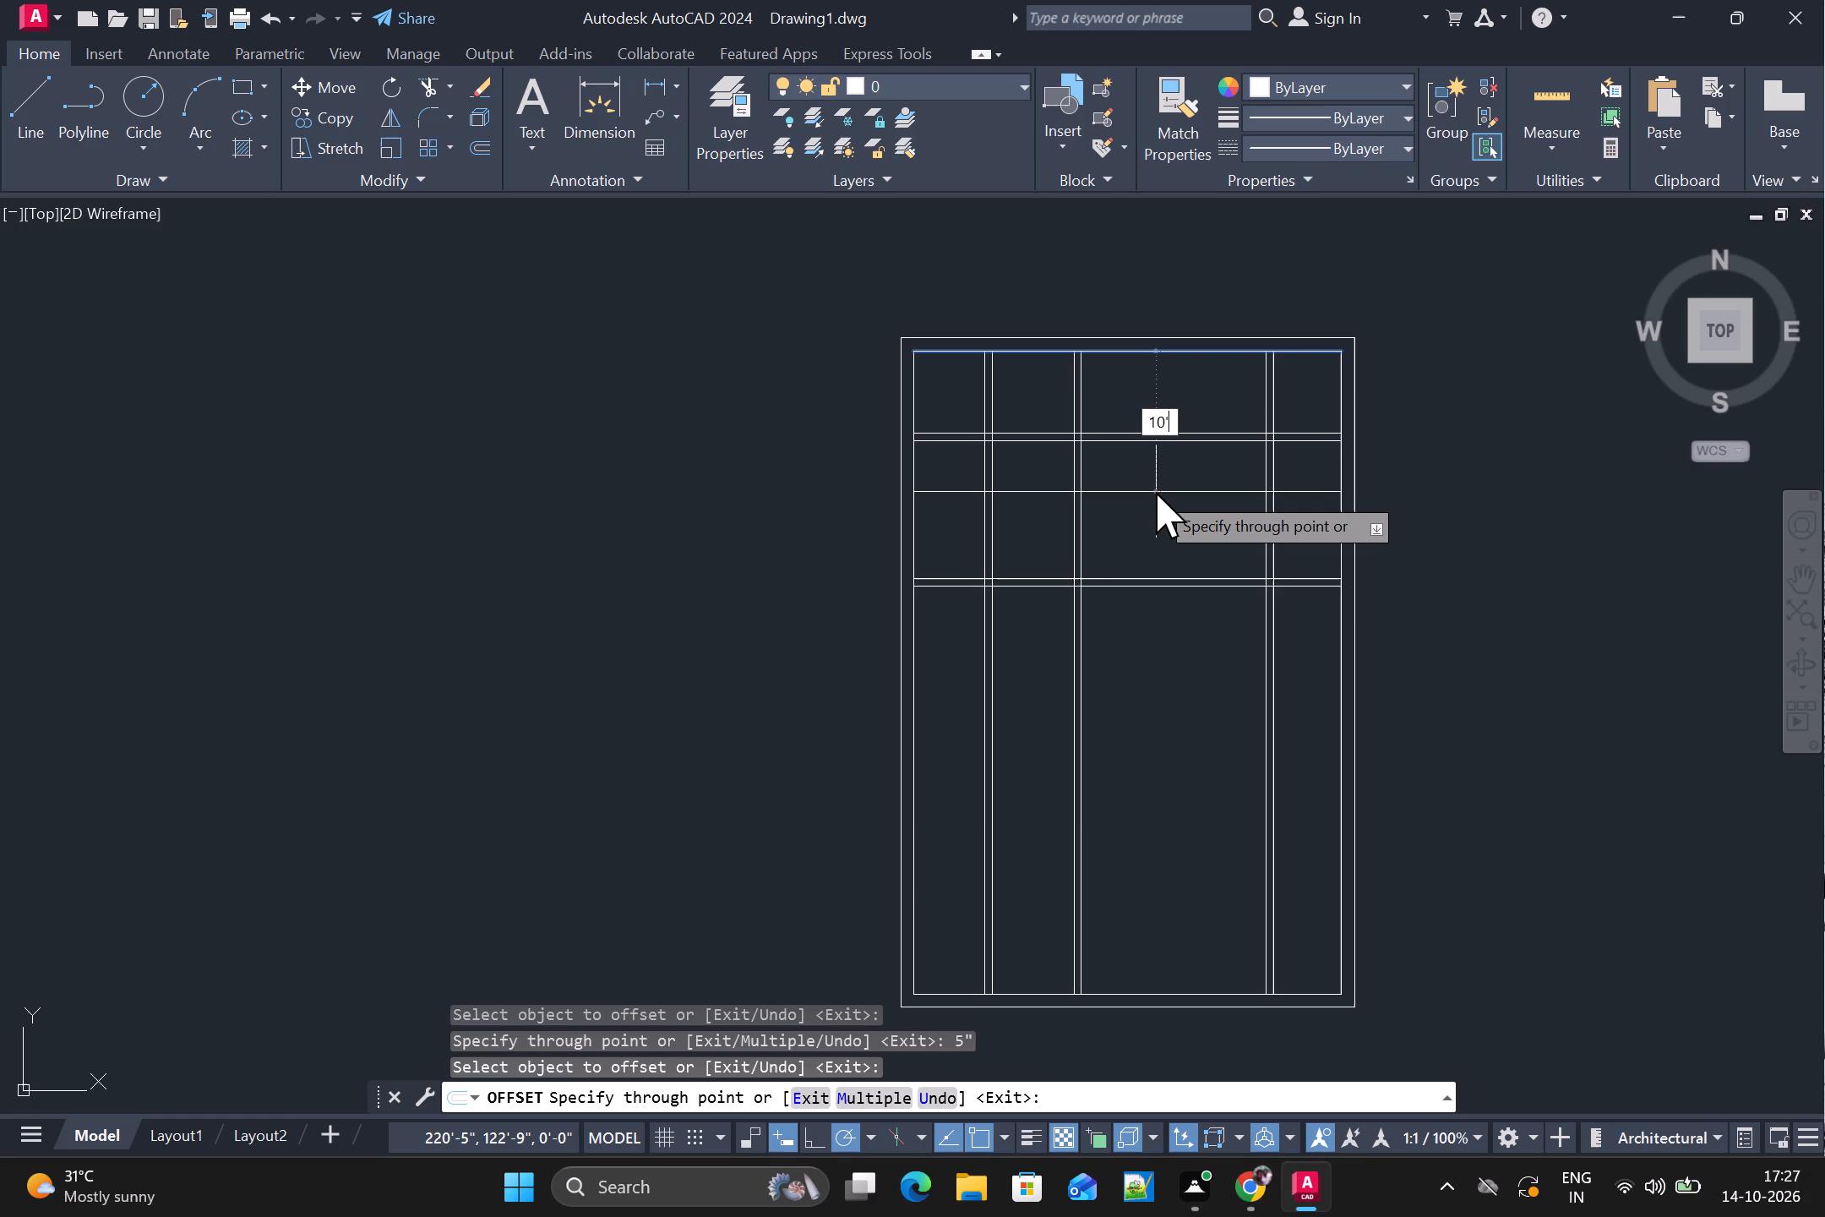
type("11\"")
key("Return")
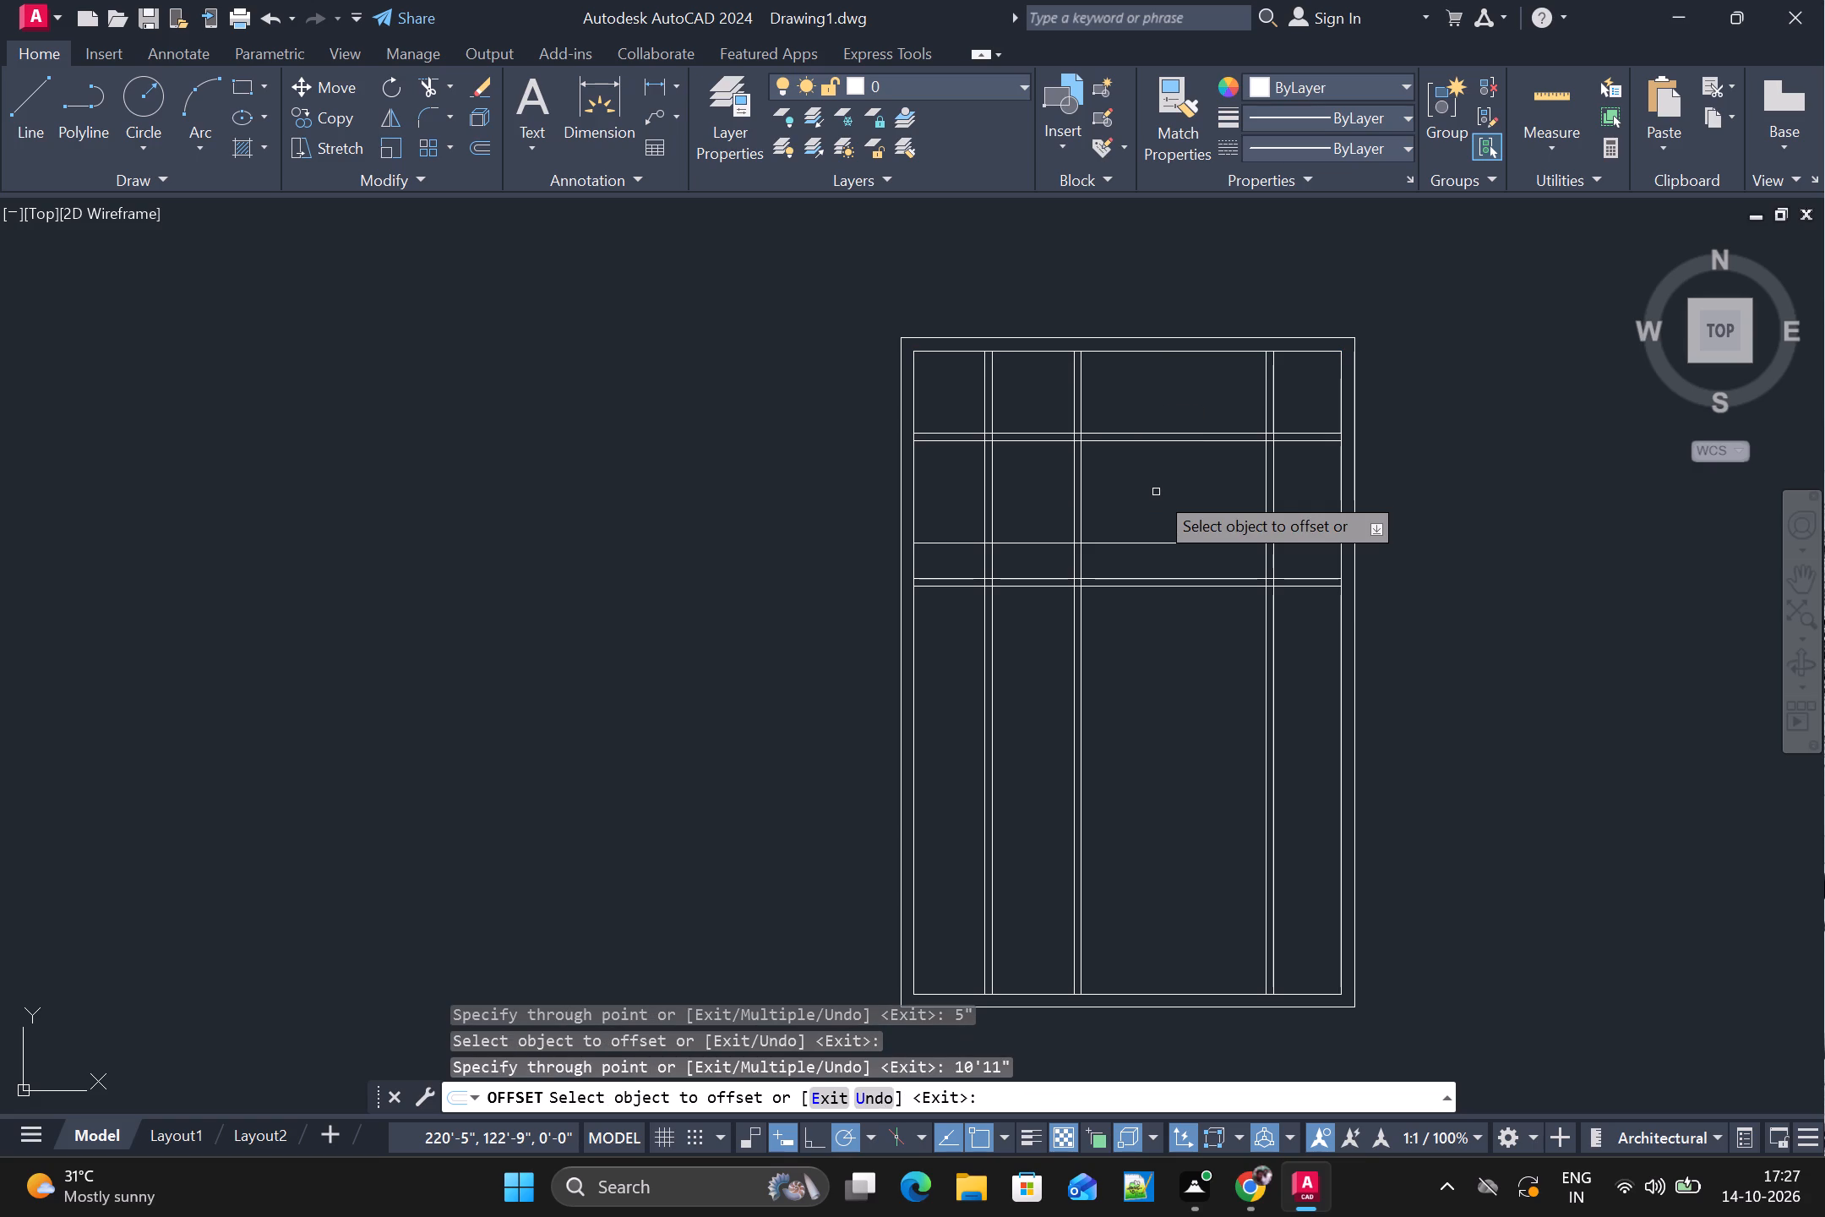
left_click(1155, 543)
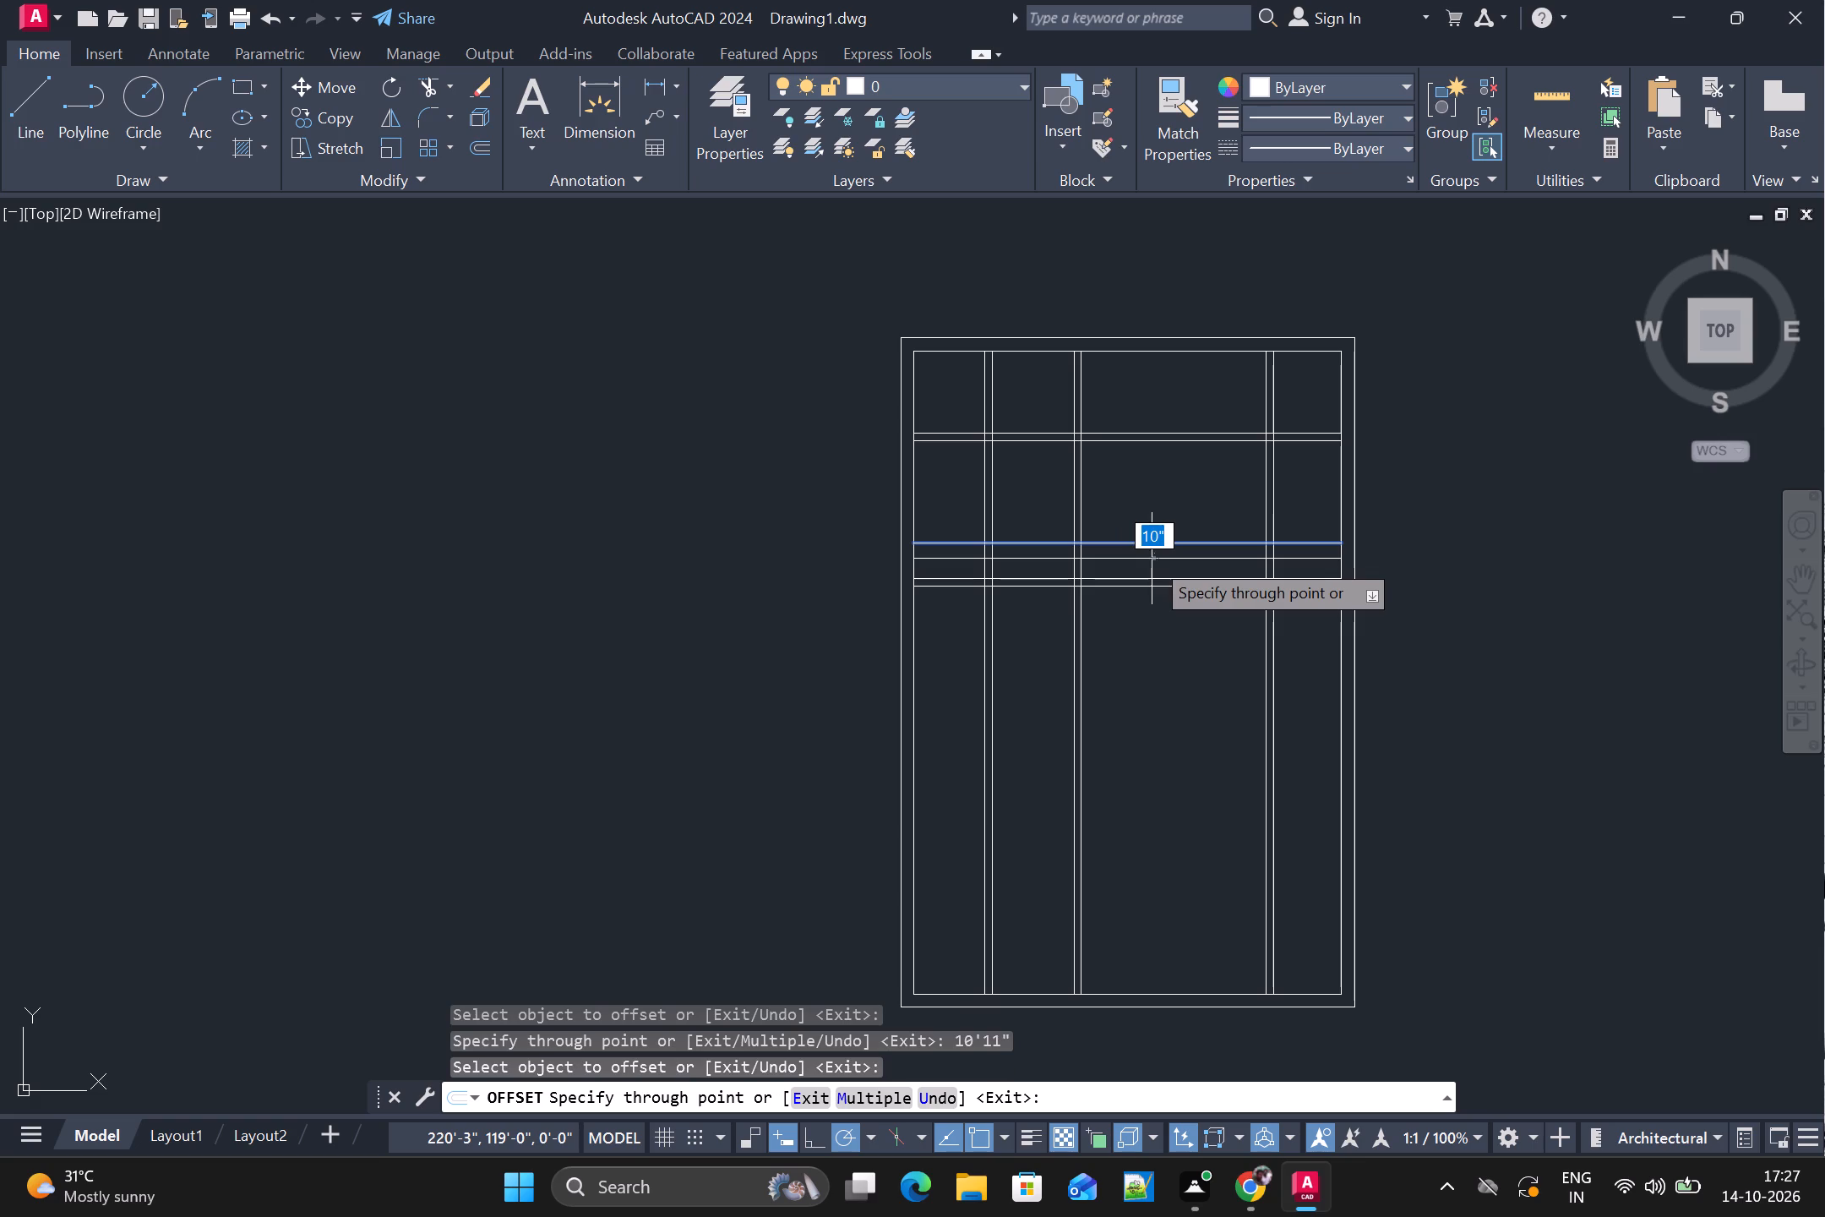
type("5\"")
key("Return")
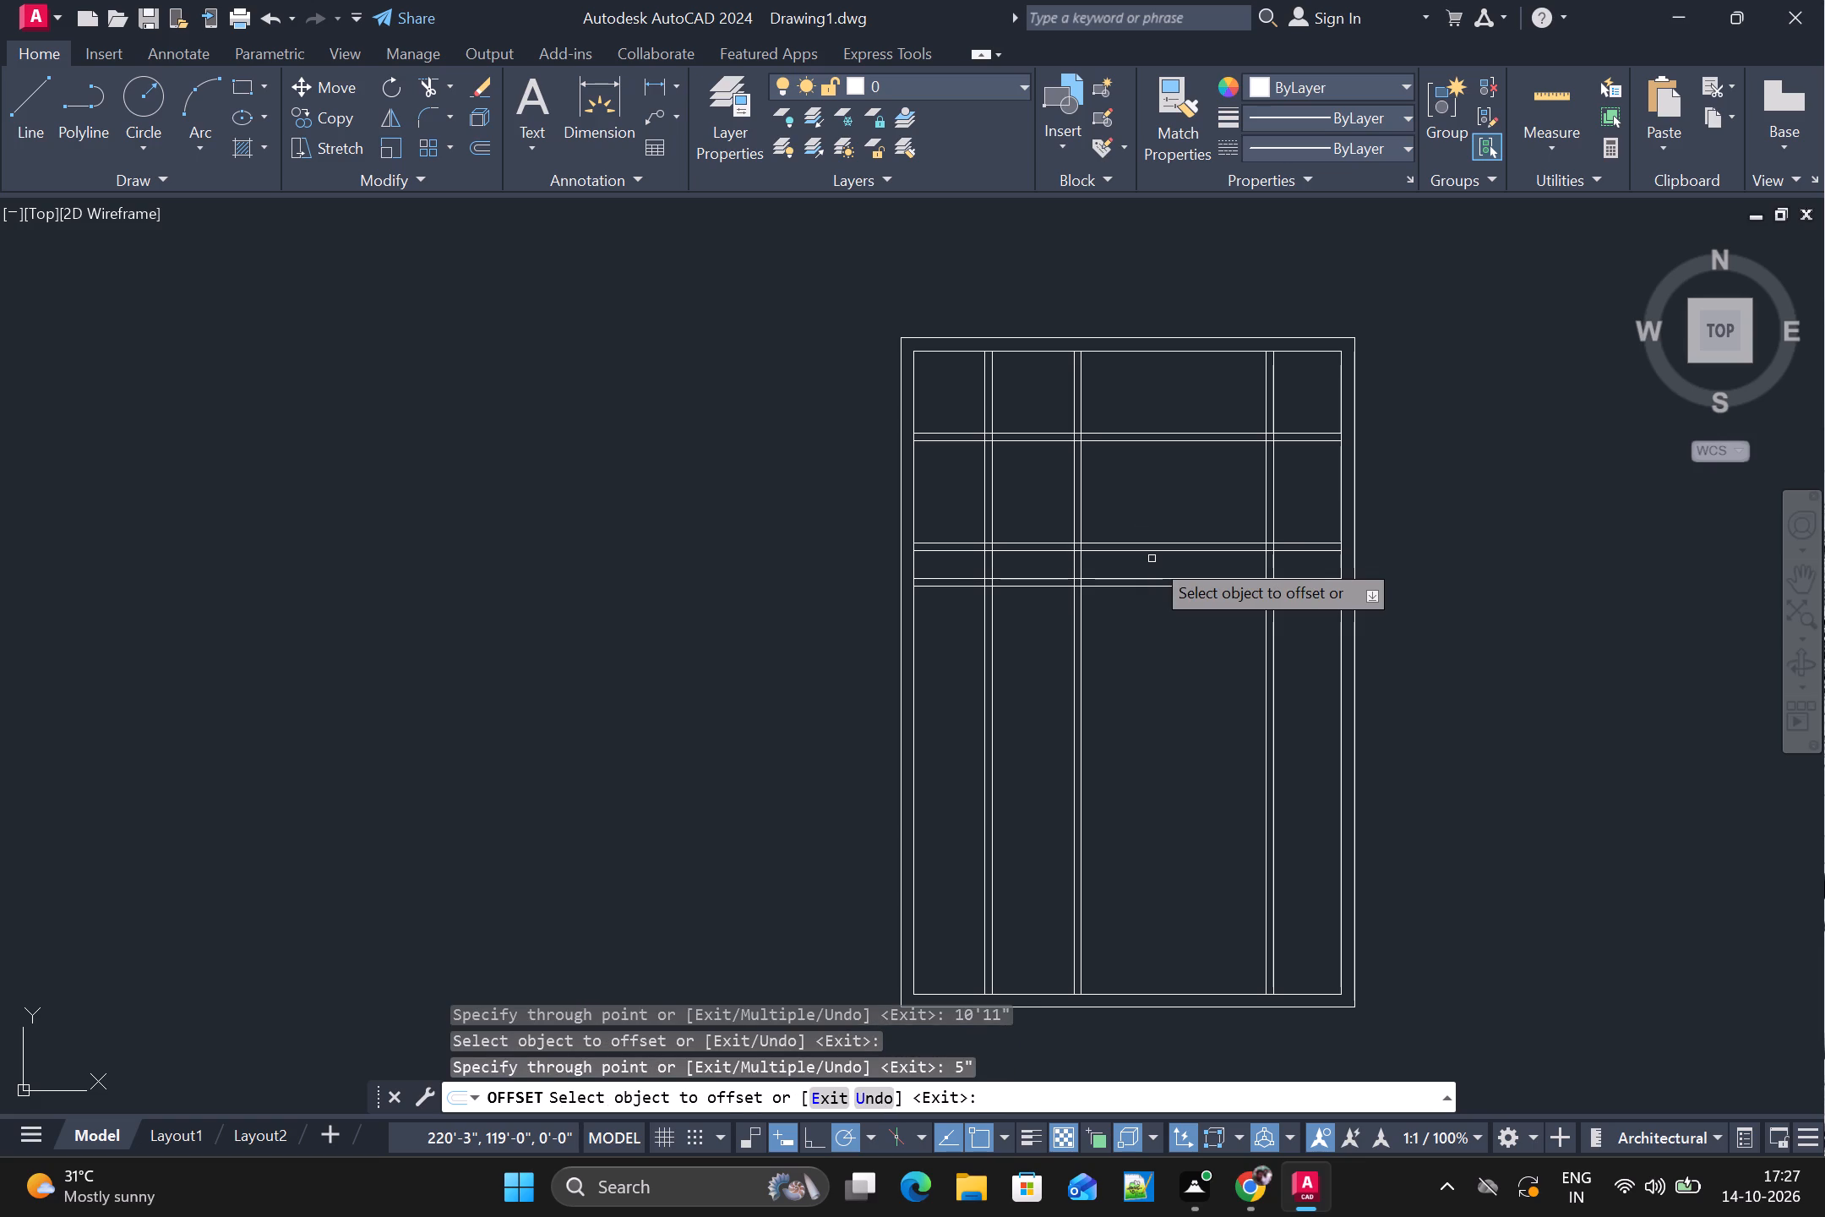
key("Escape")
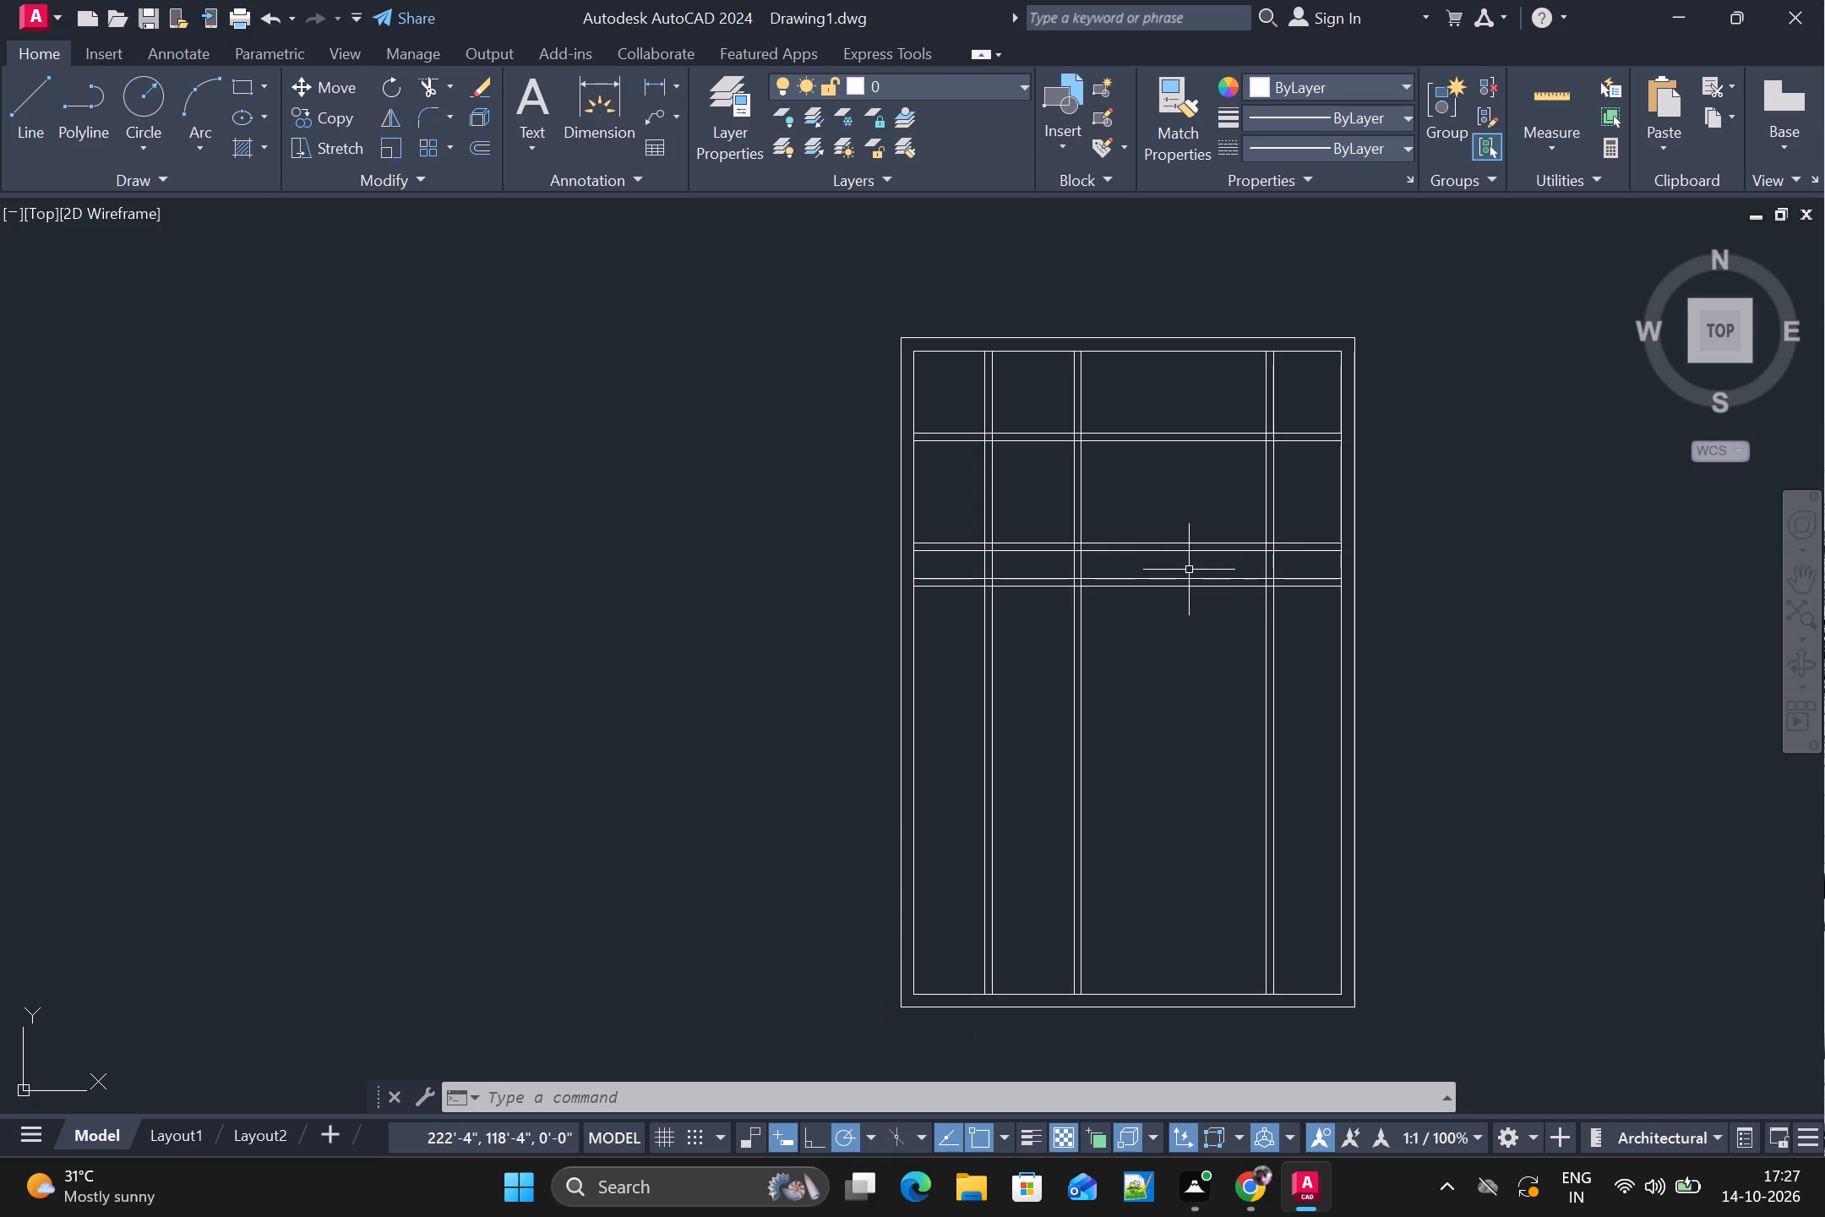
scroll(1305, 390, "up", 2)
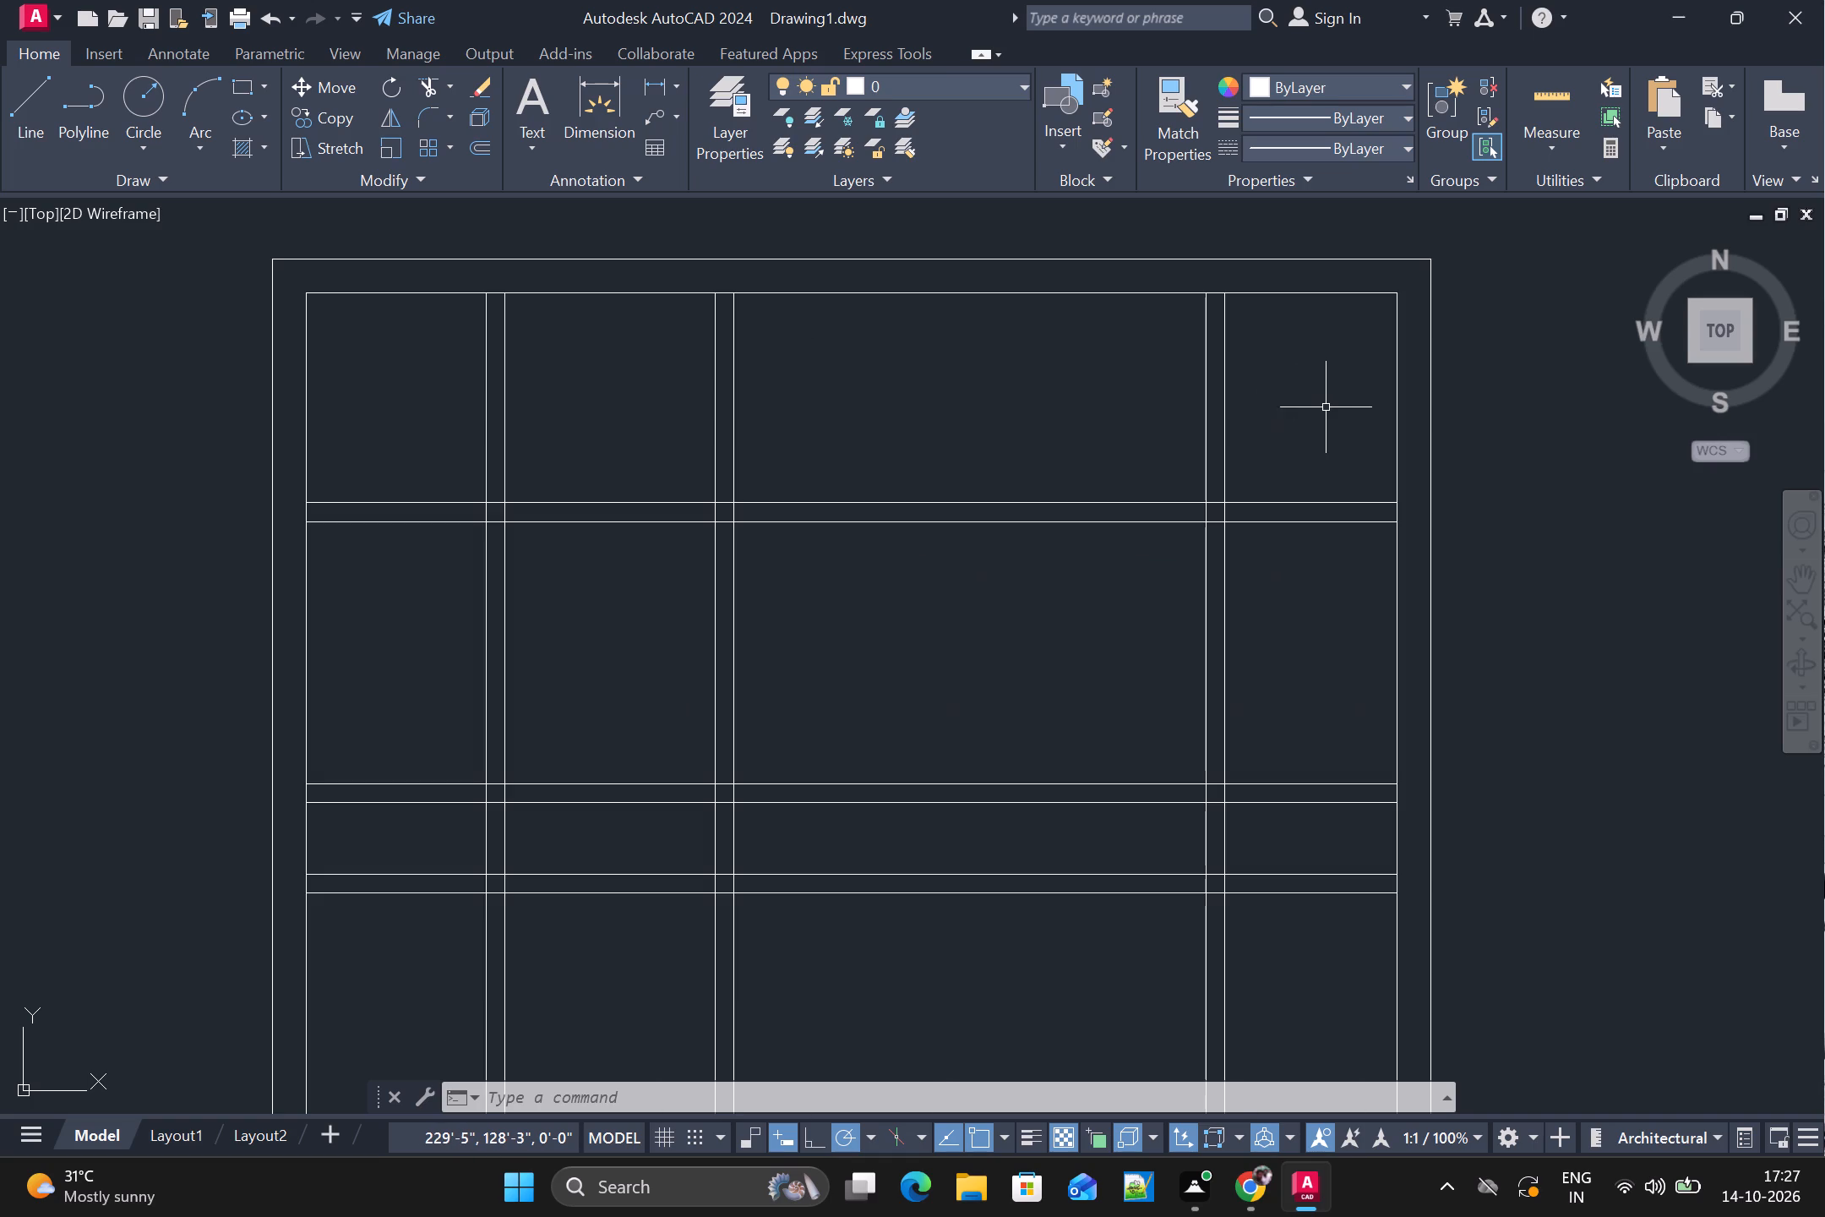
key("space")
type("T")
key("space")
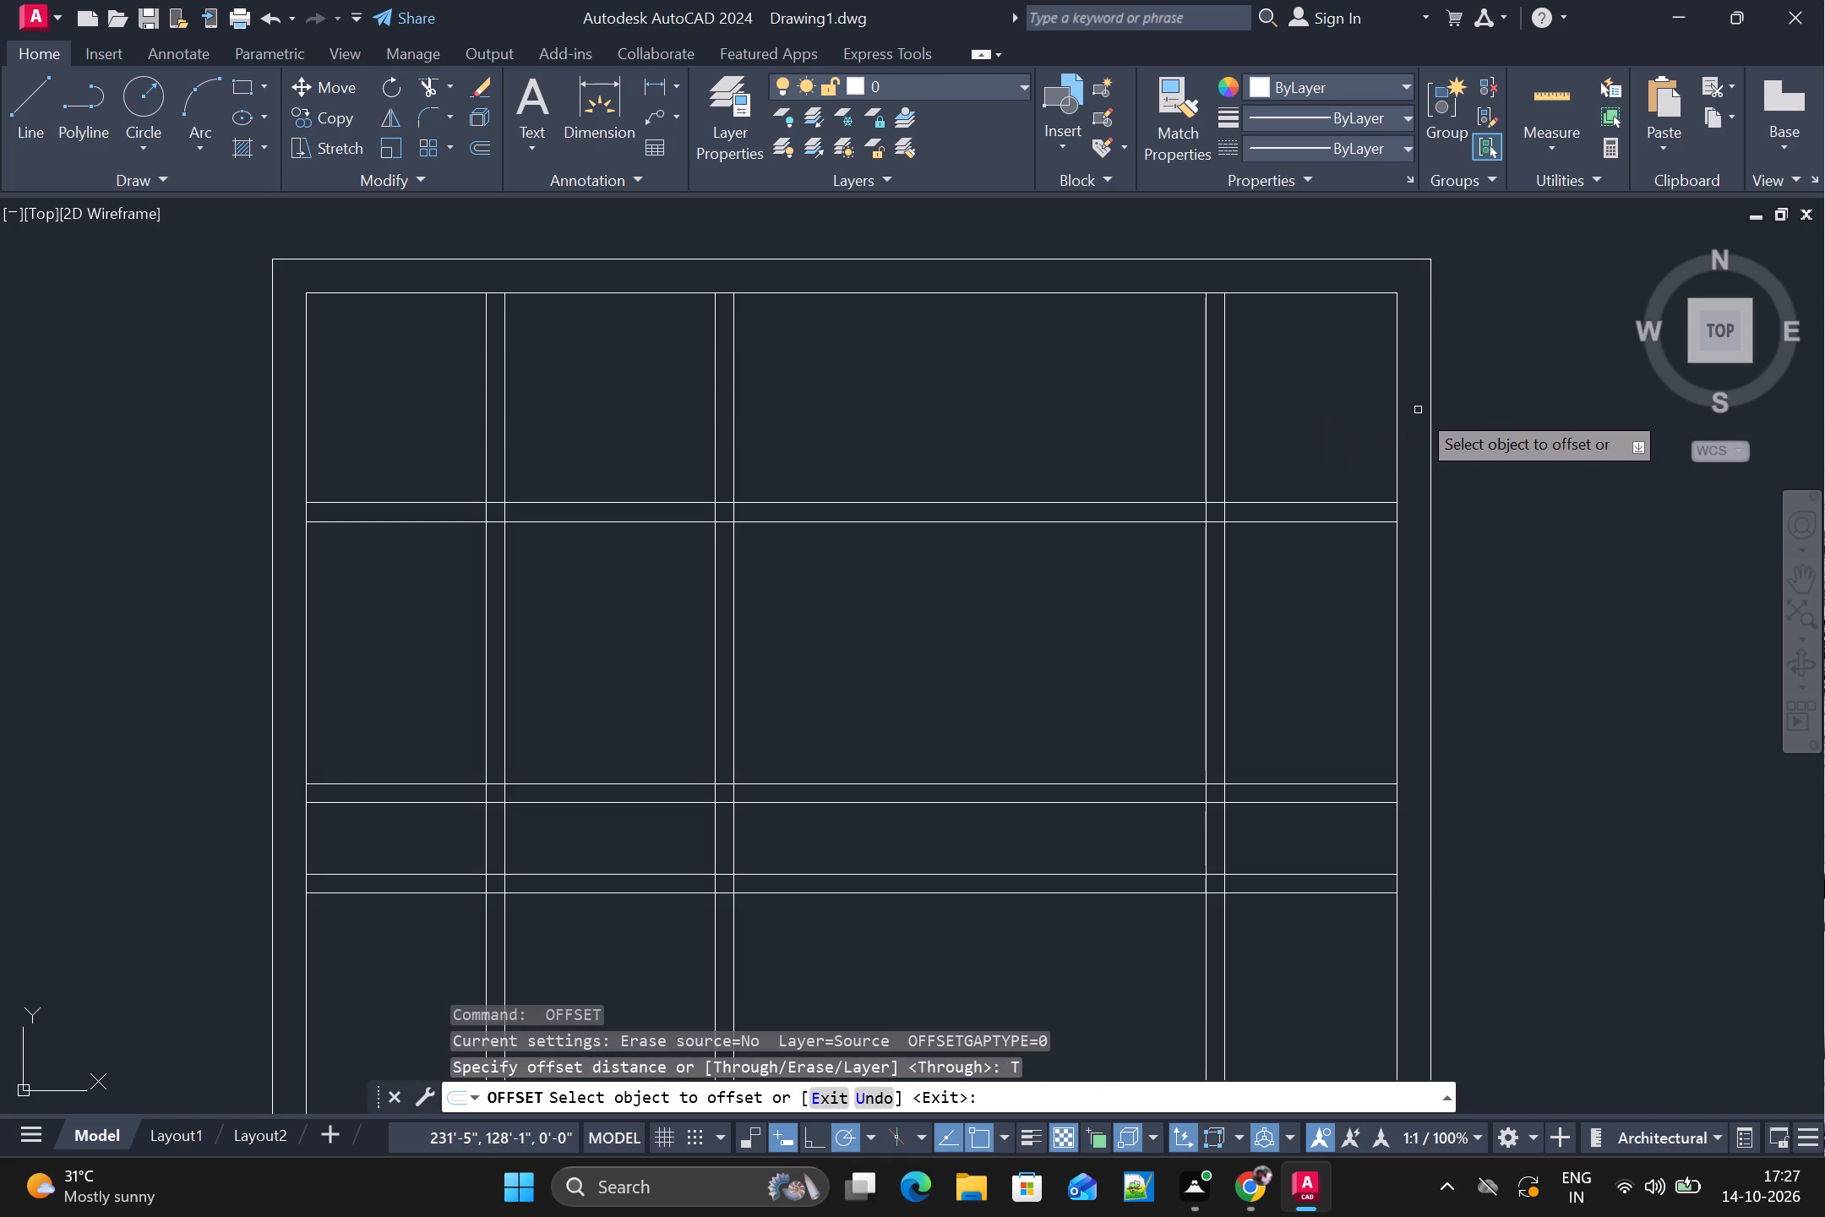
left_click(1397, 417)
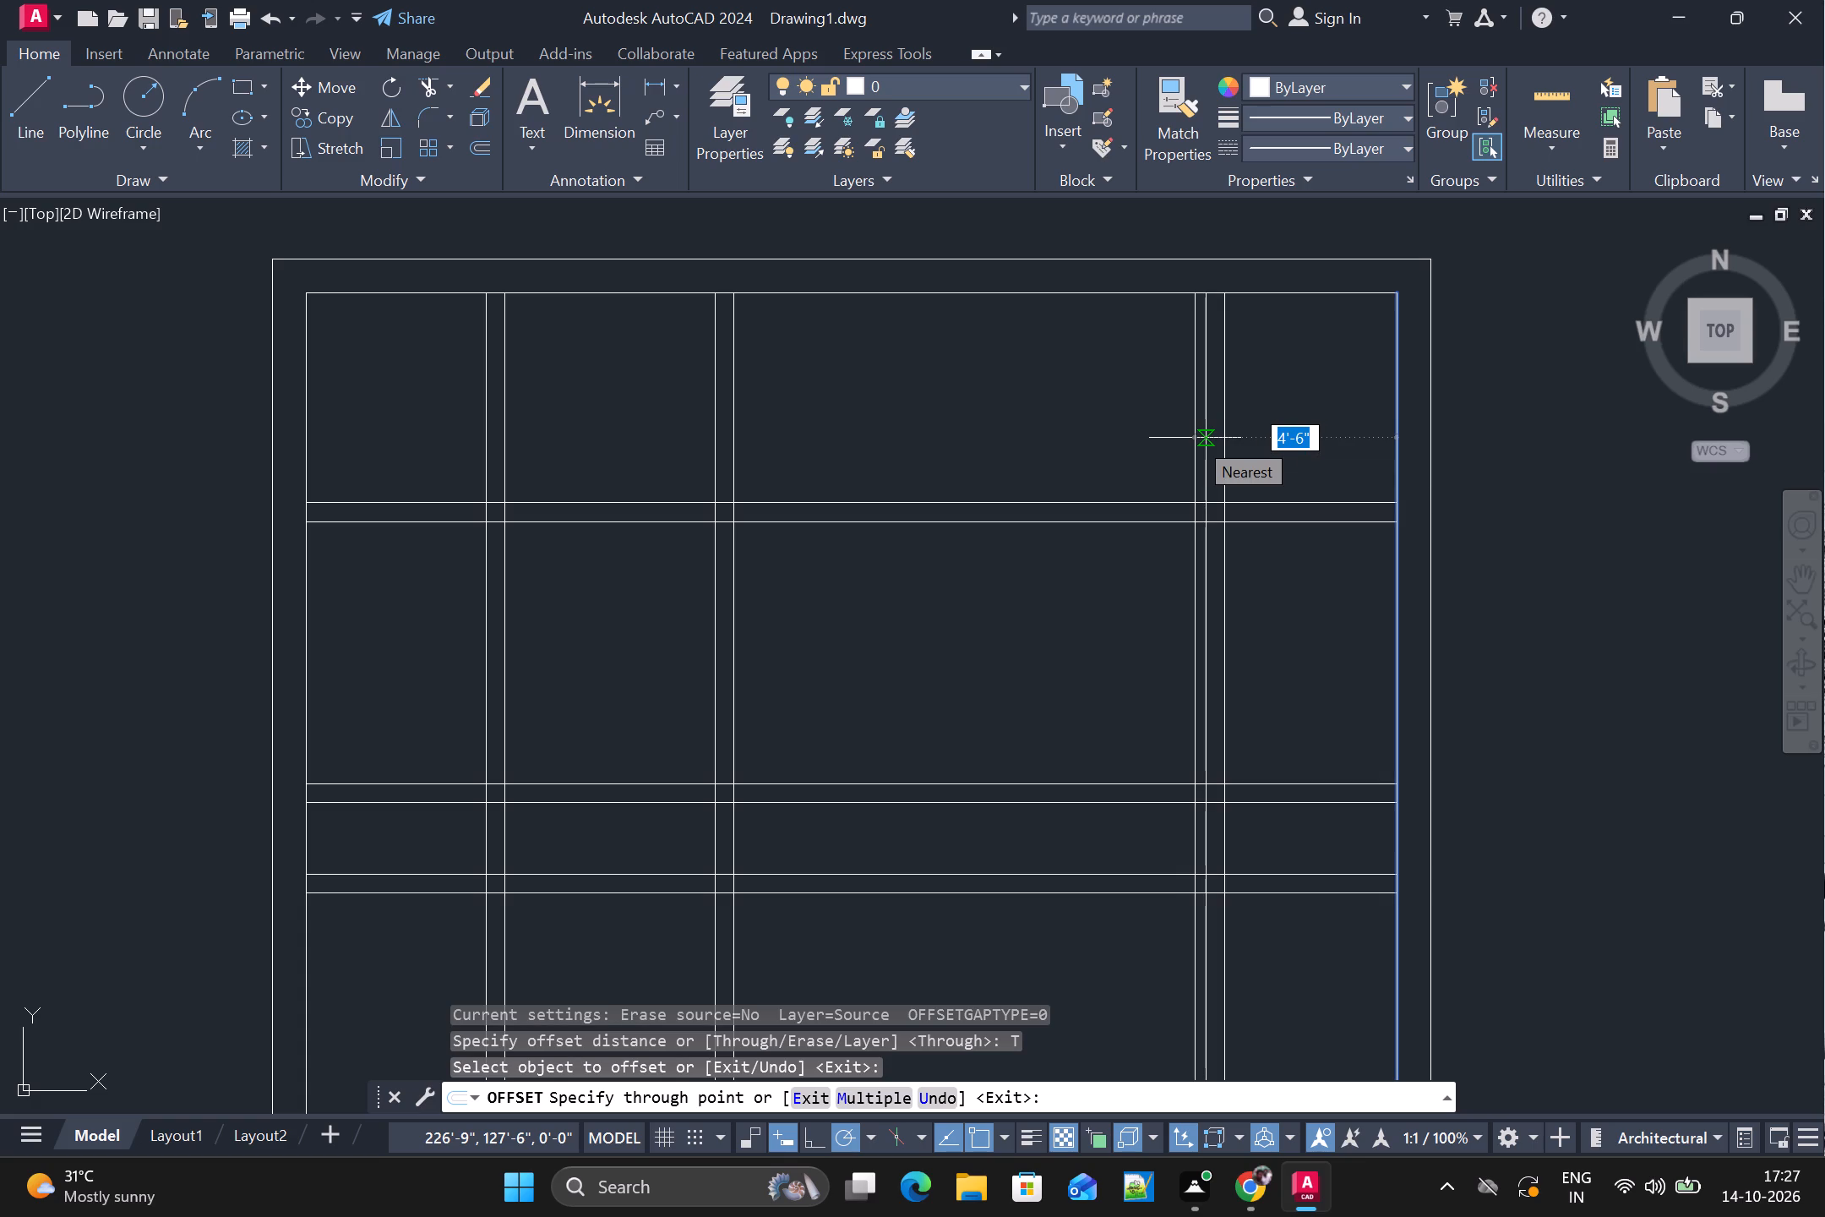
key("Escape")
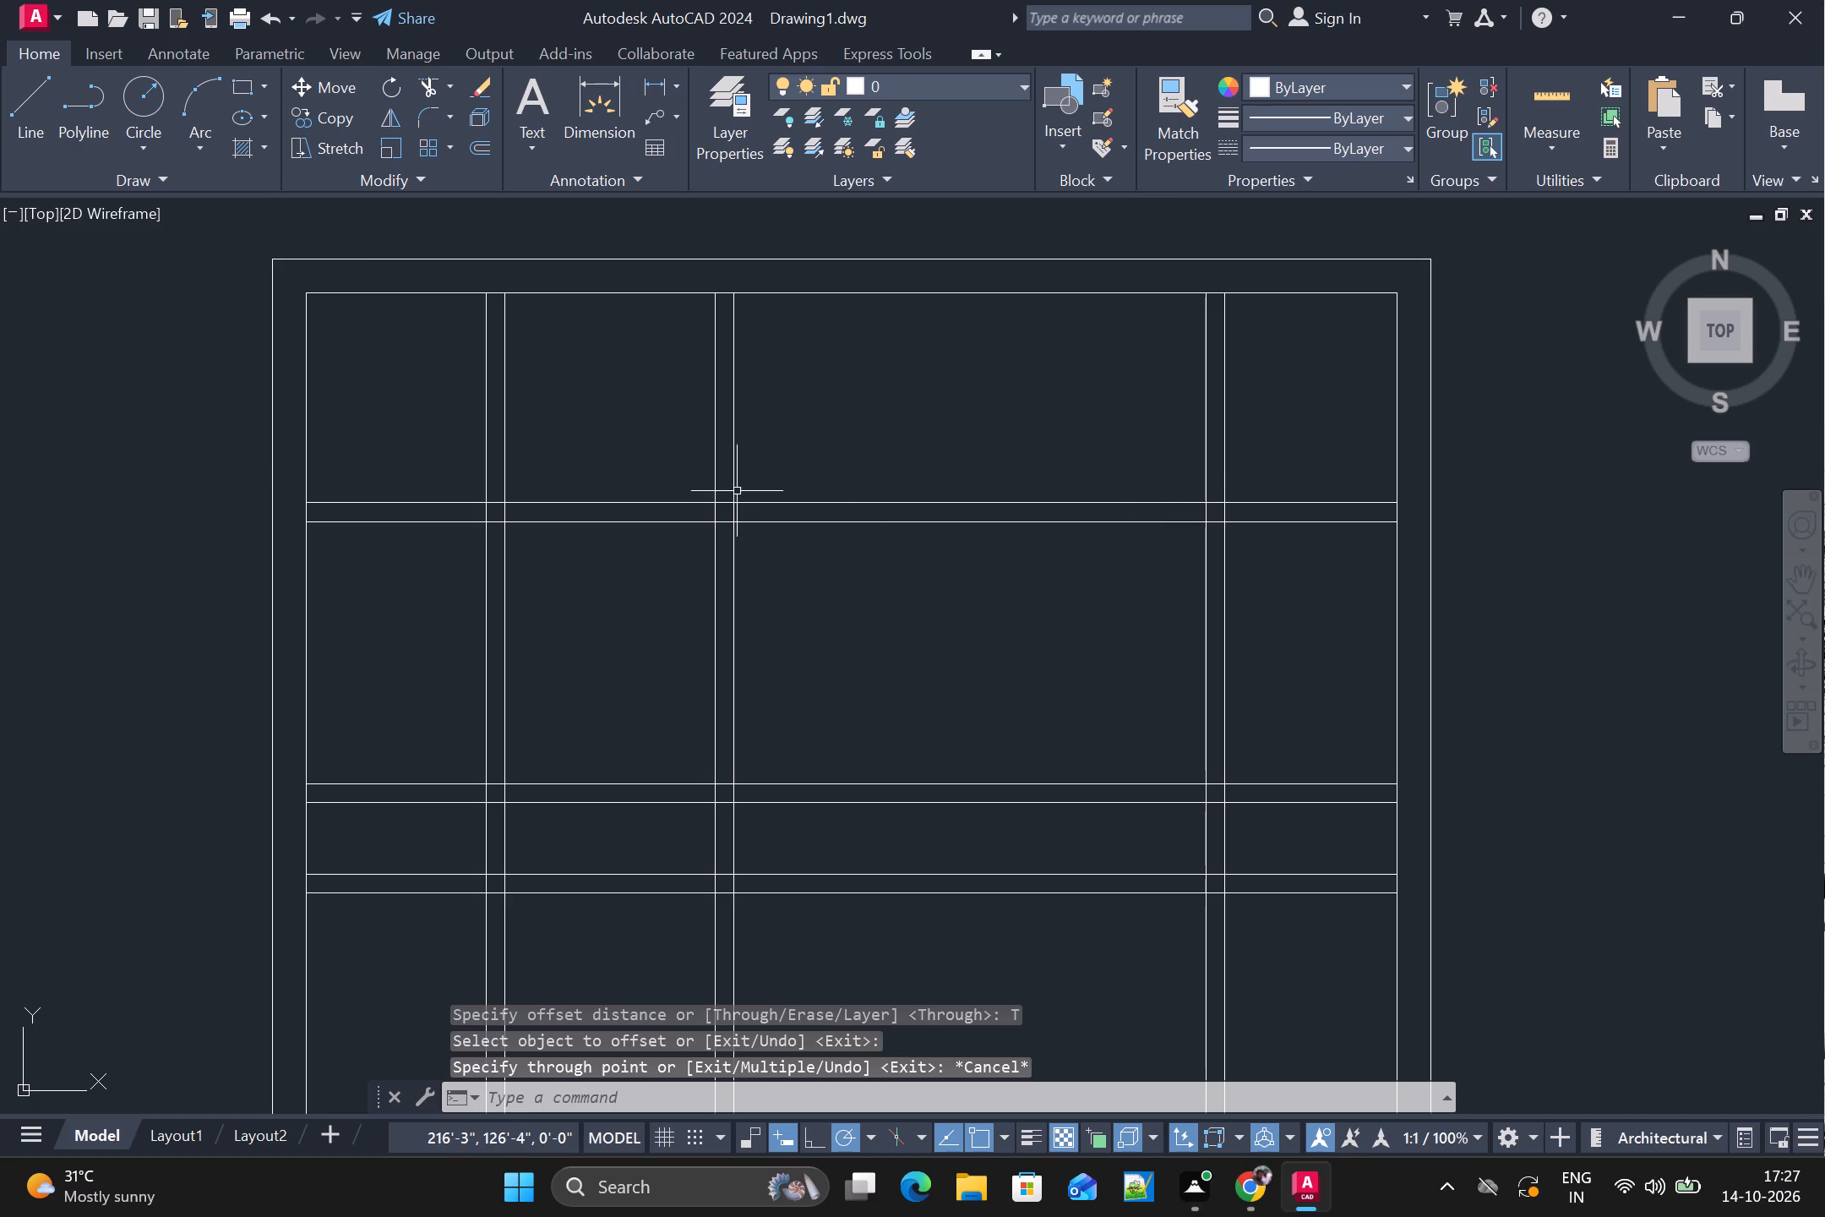
Delete both lines of the third vertical partition wall, nearest the inner right edge.
left_click_drag(1259, 453, 1119, 496)
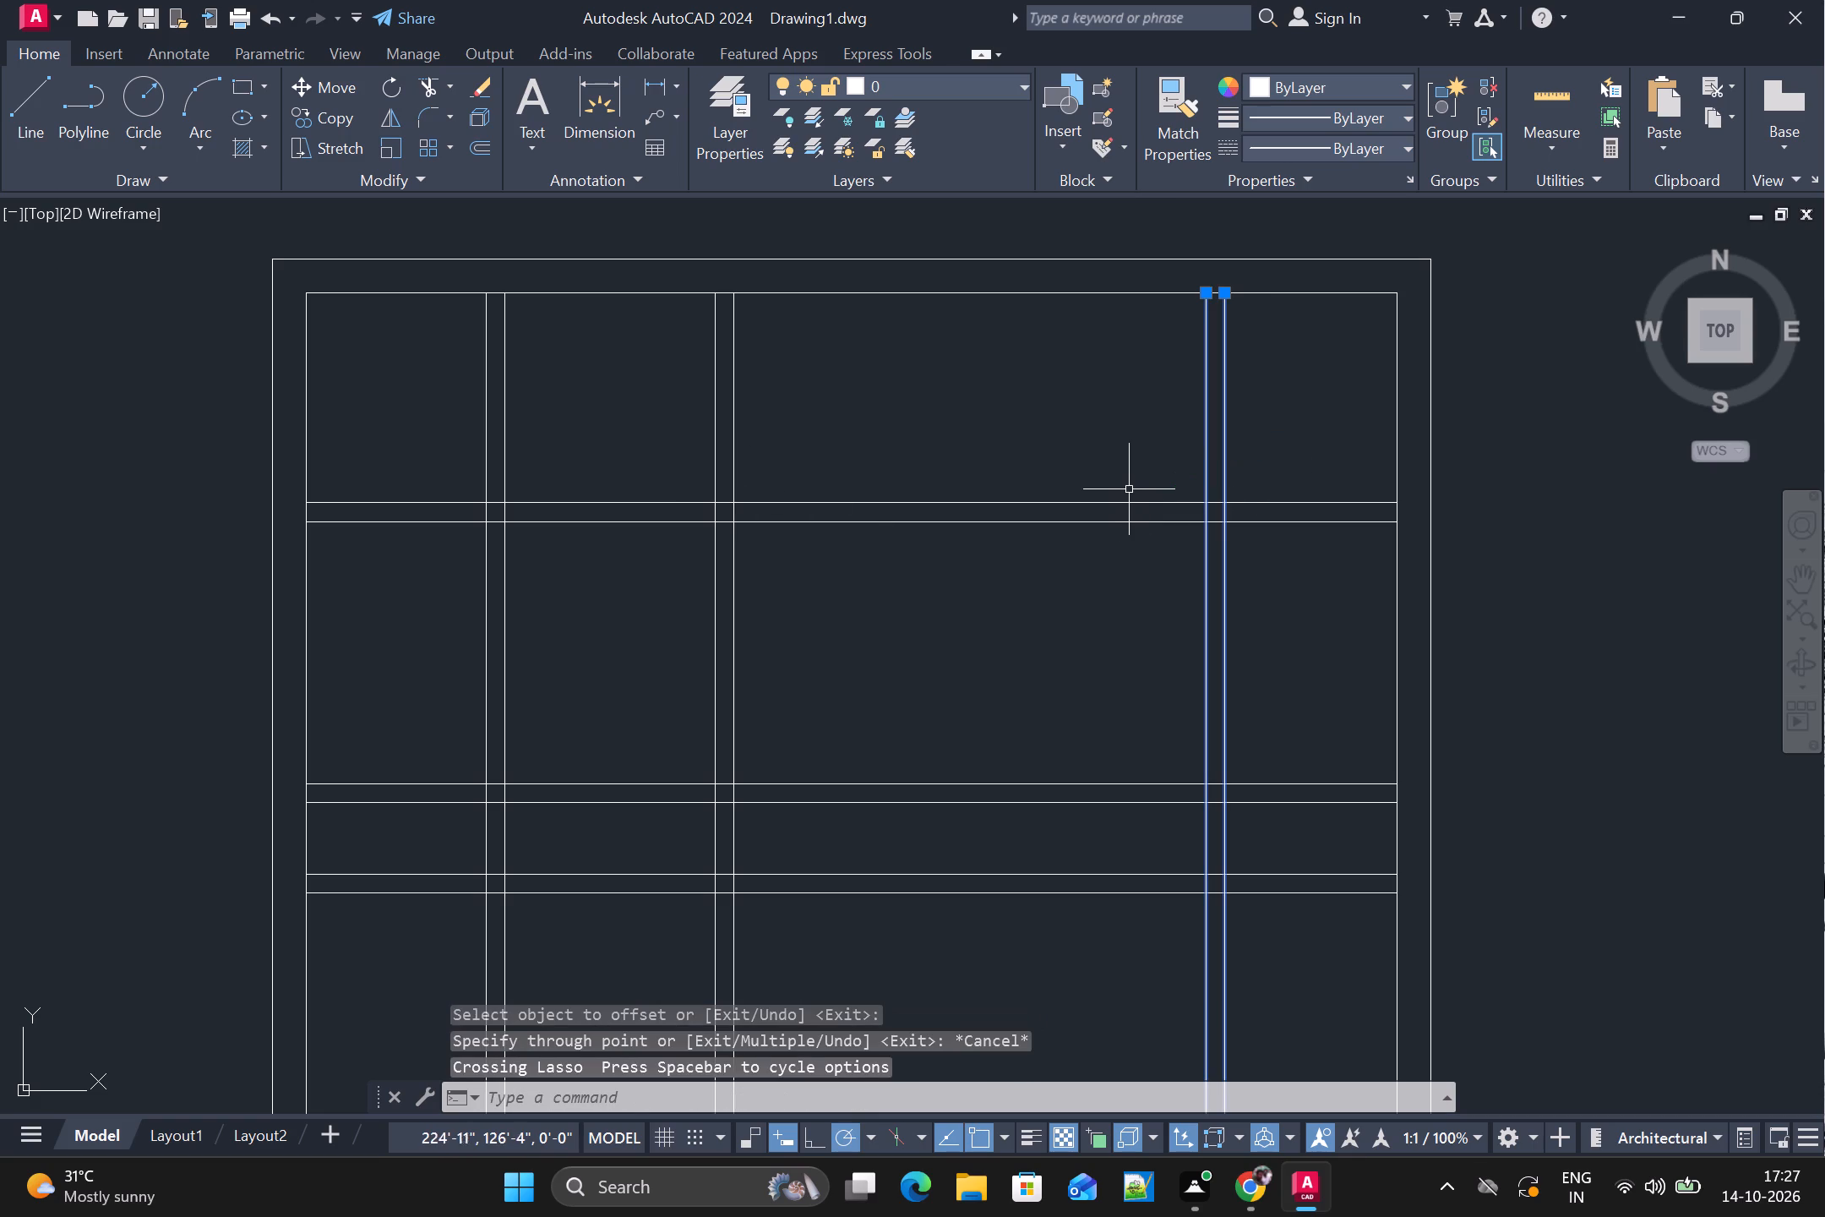
key("Delete")
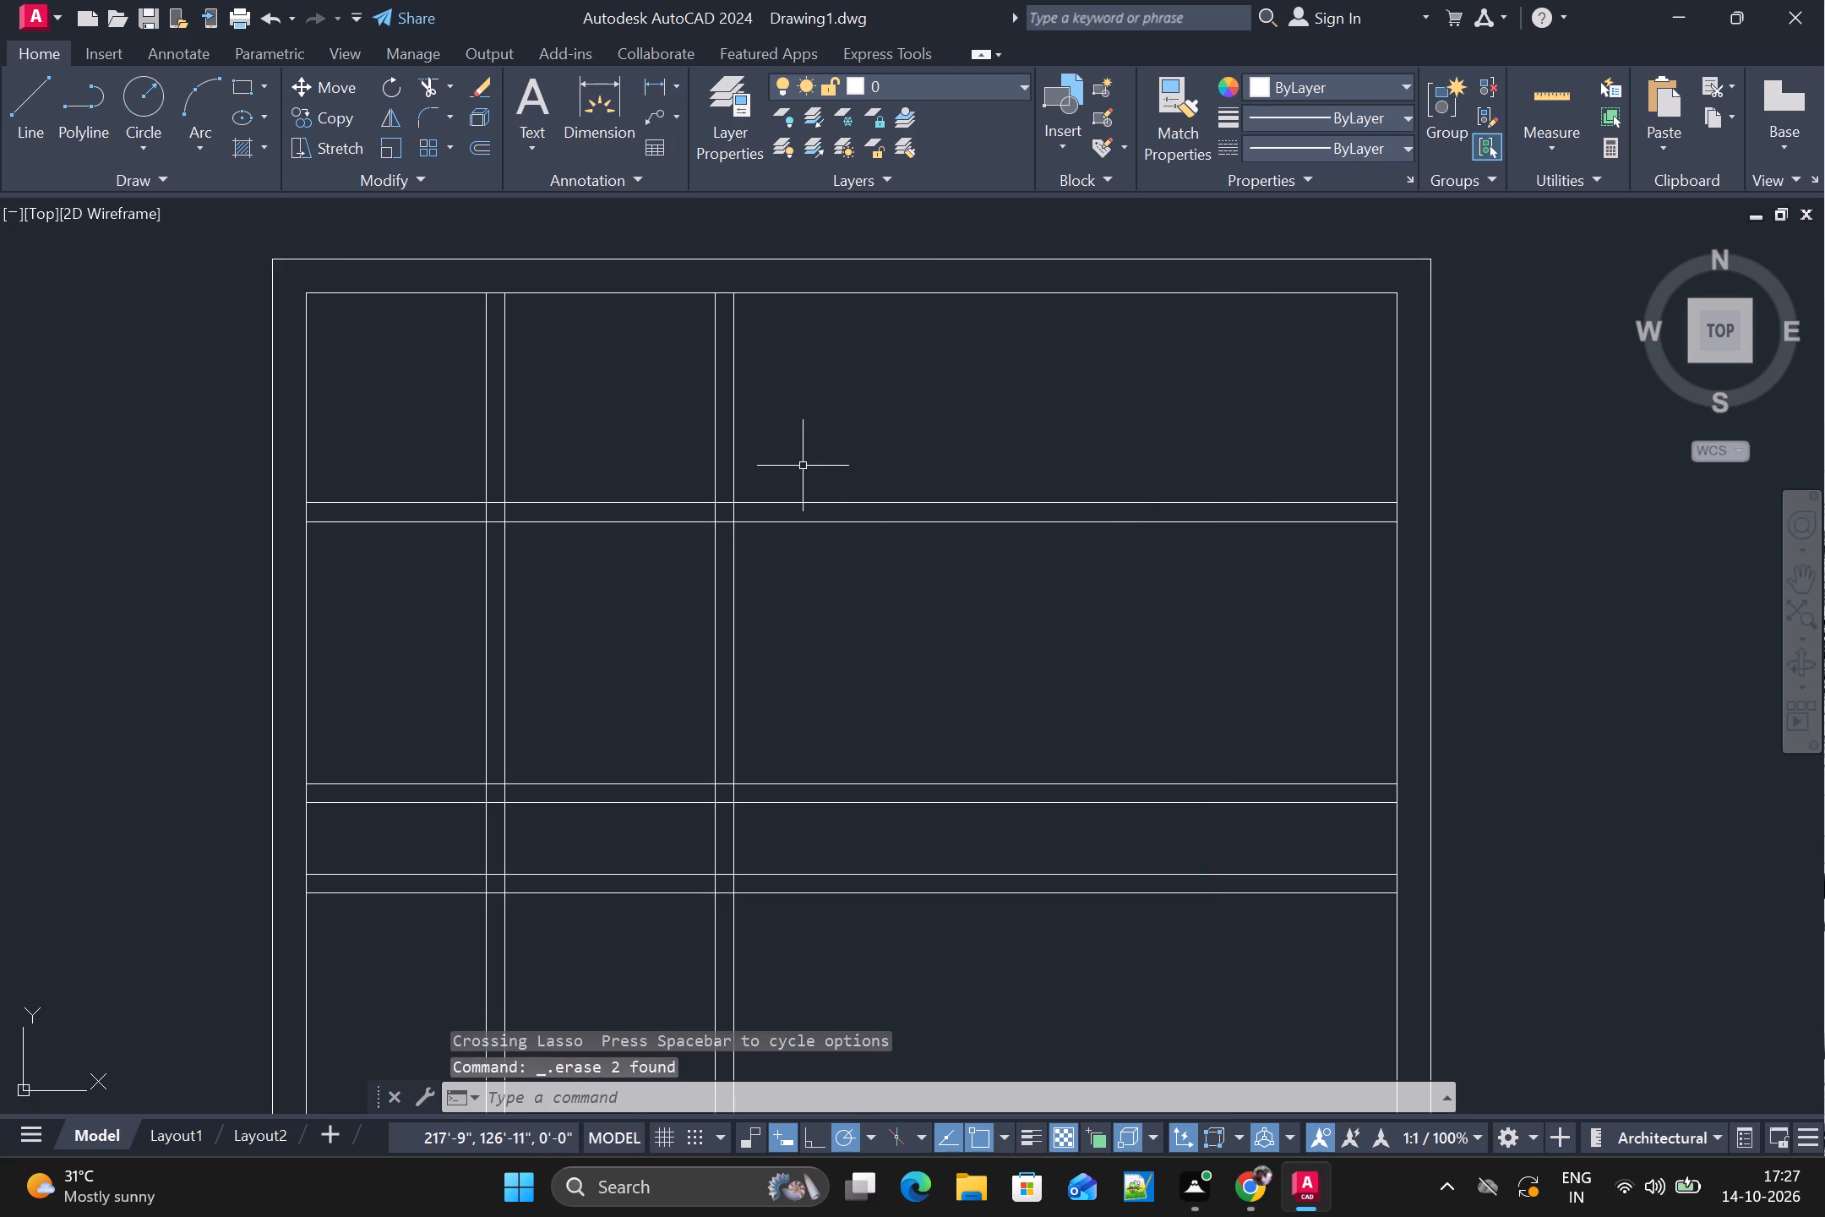
Rebuild the third vertical wall by offsetting the second wall's right face 10'-11" to the right and that line another 5" right, using Through.
key("o")
key("Return")
key("t")
key("Return")
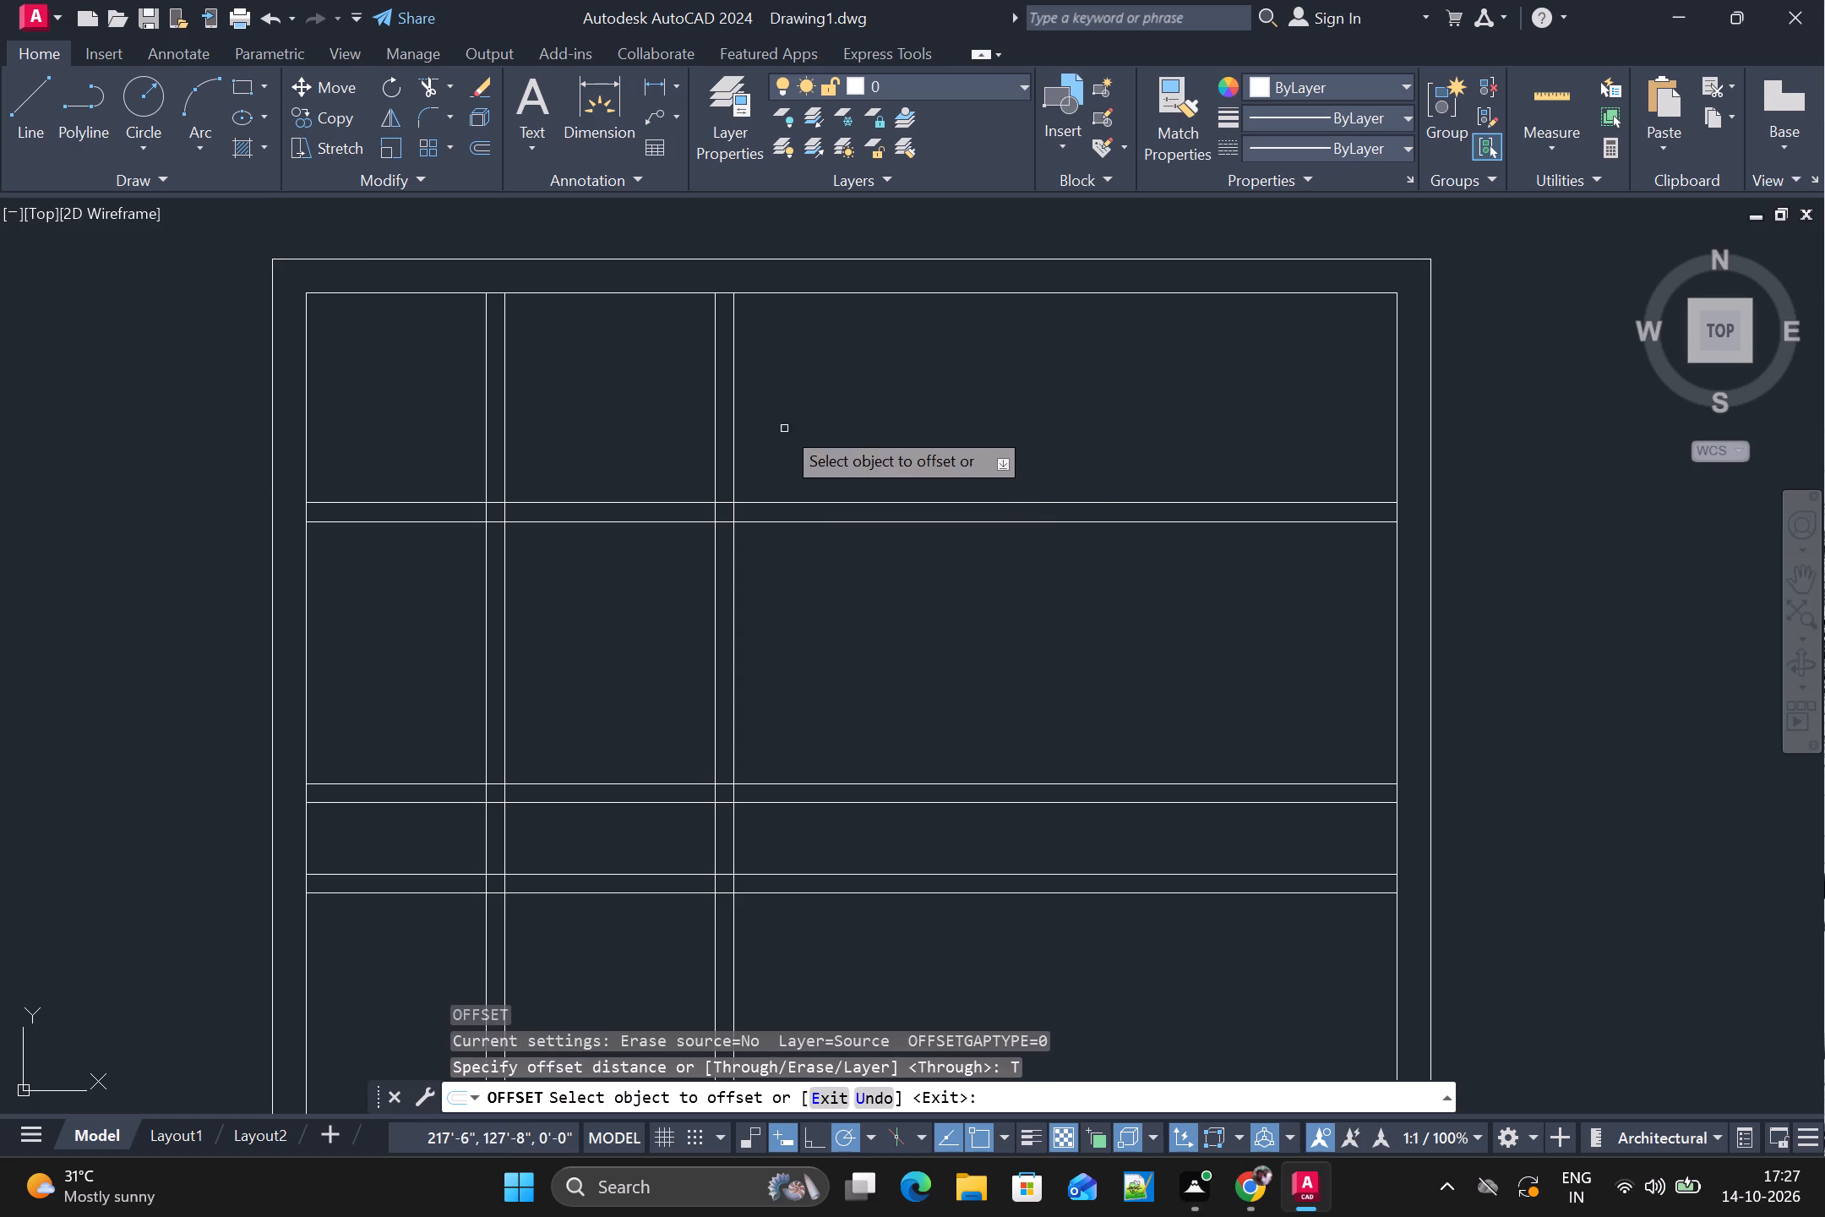
left_click(737, 418)
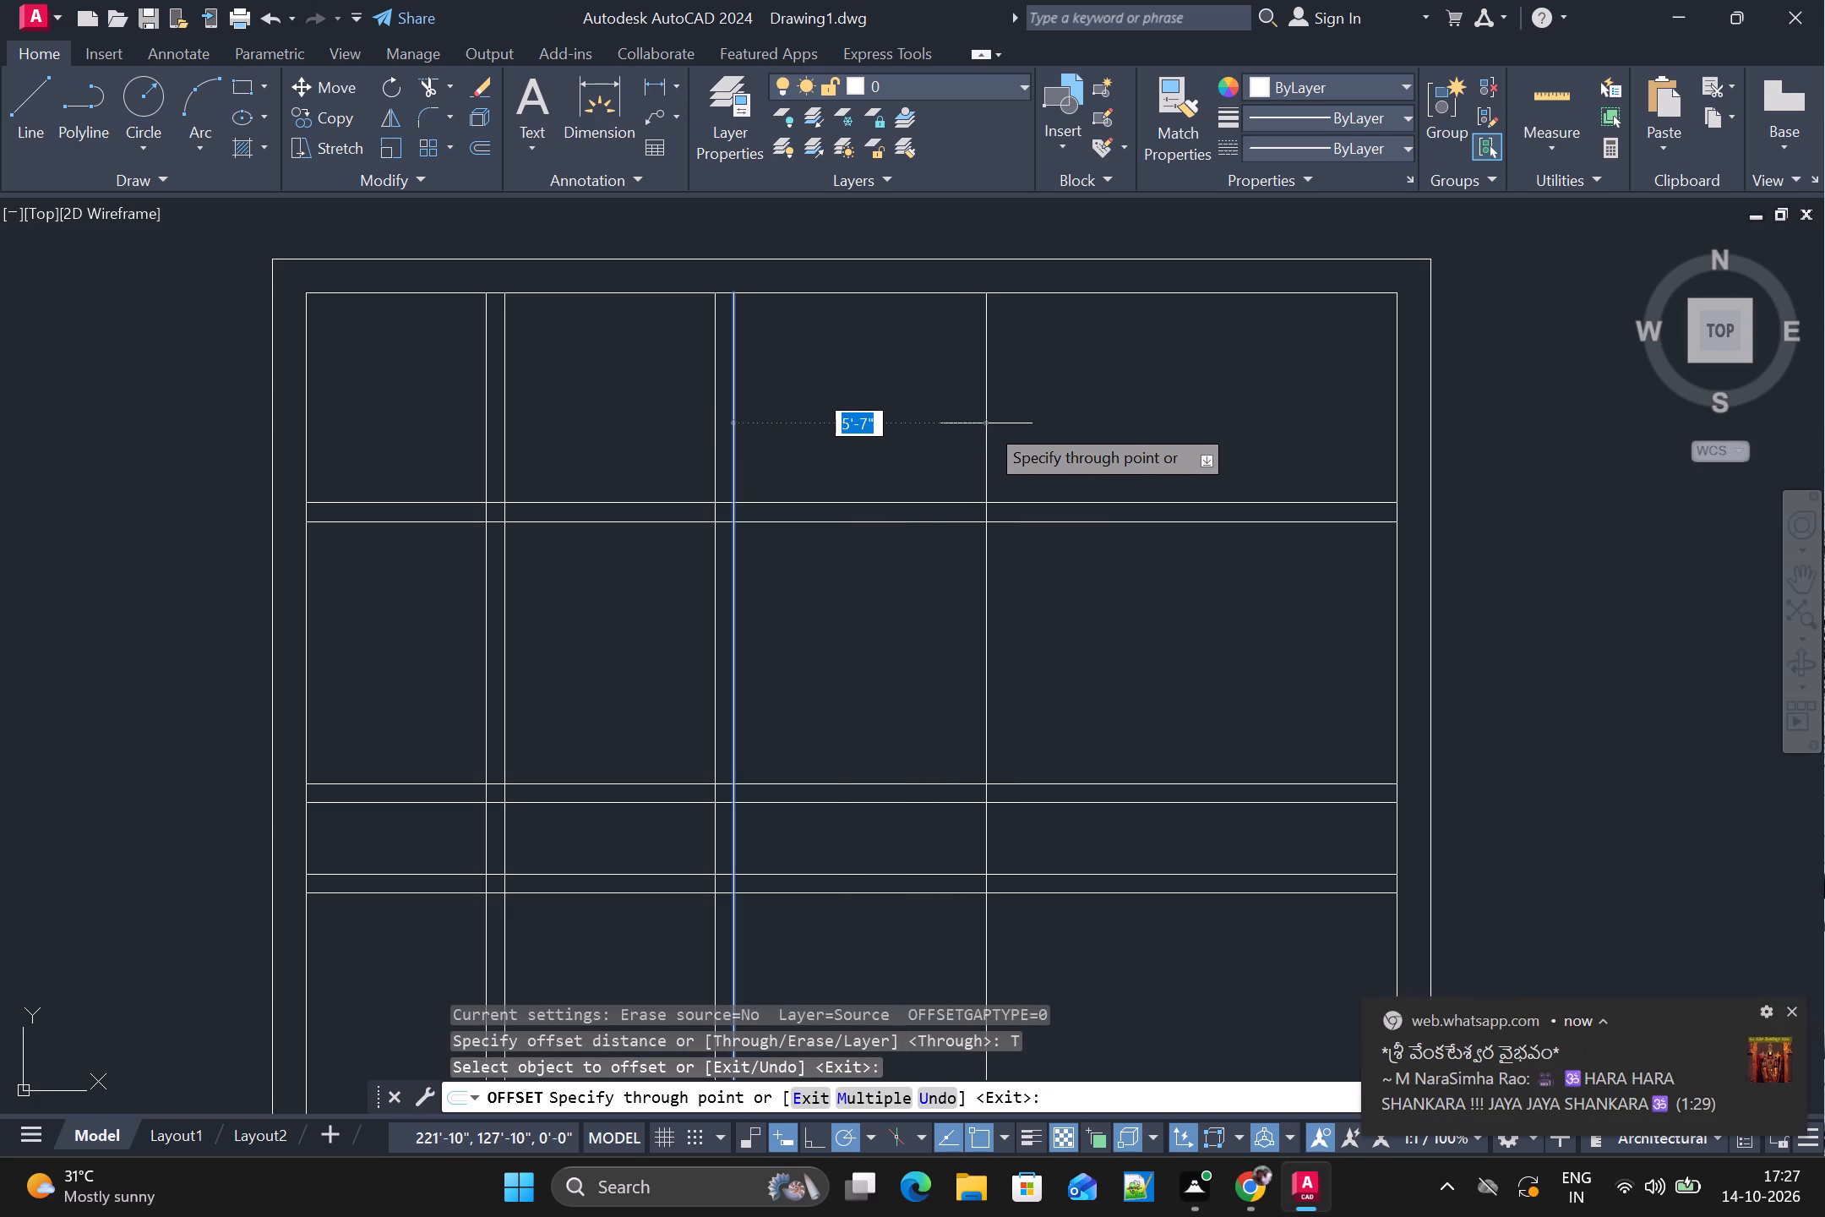
type("10'1")
type("1\"")
key("Return")
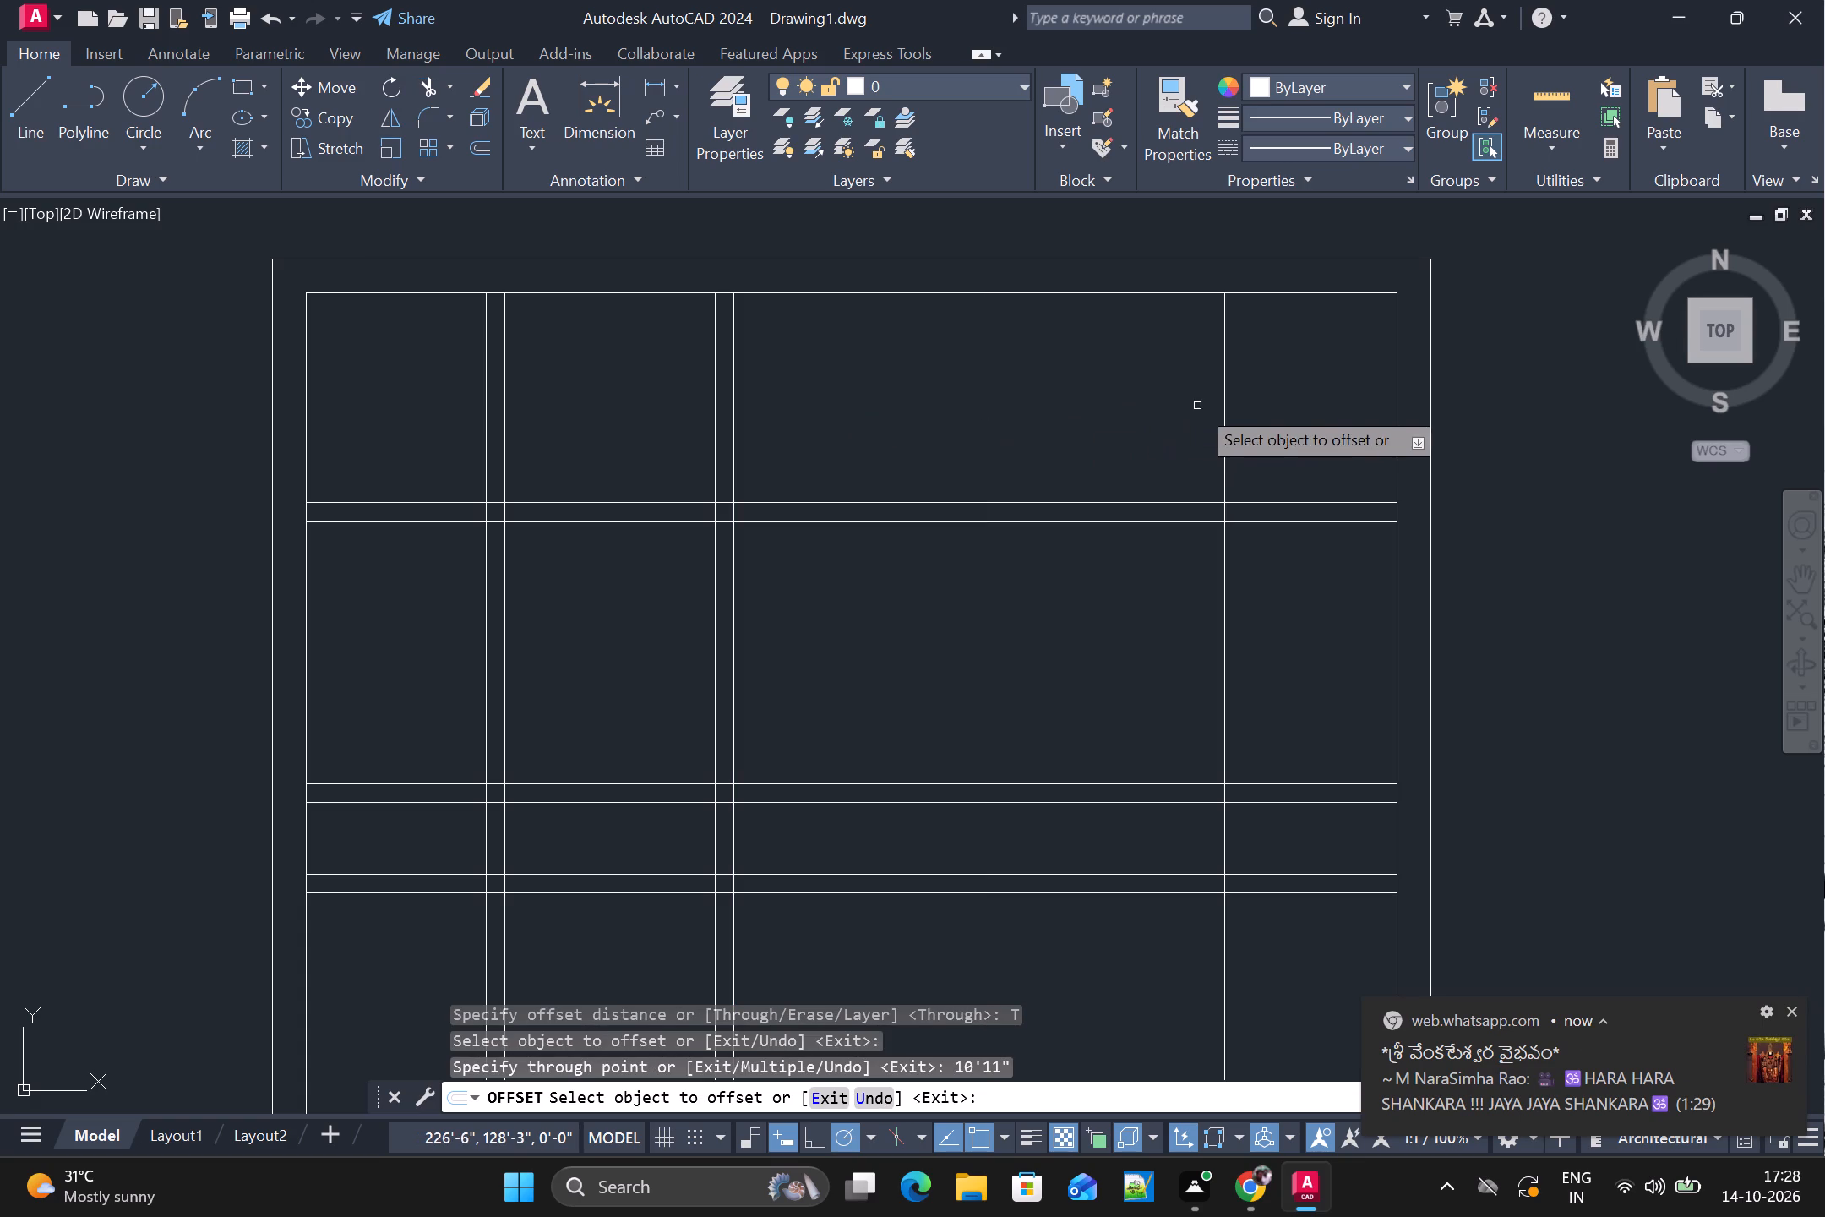
left_click(1225, 409)
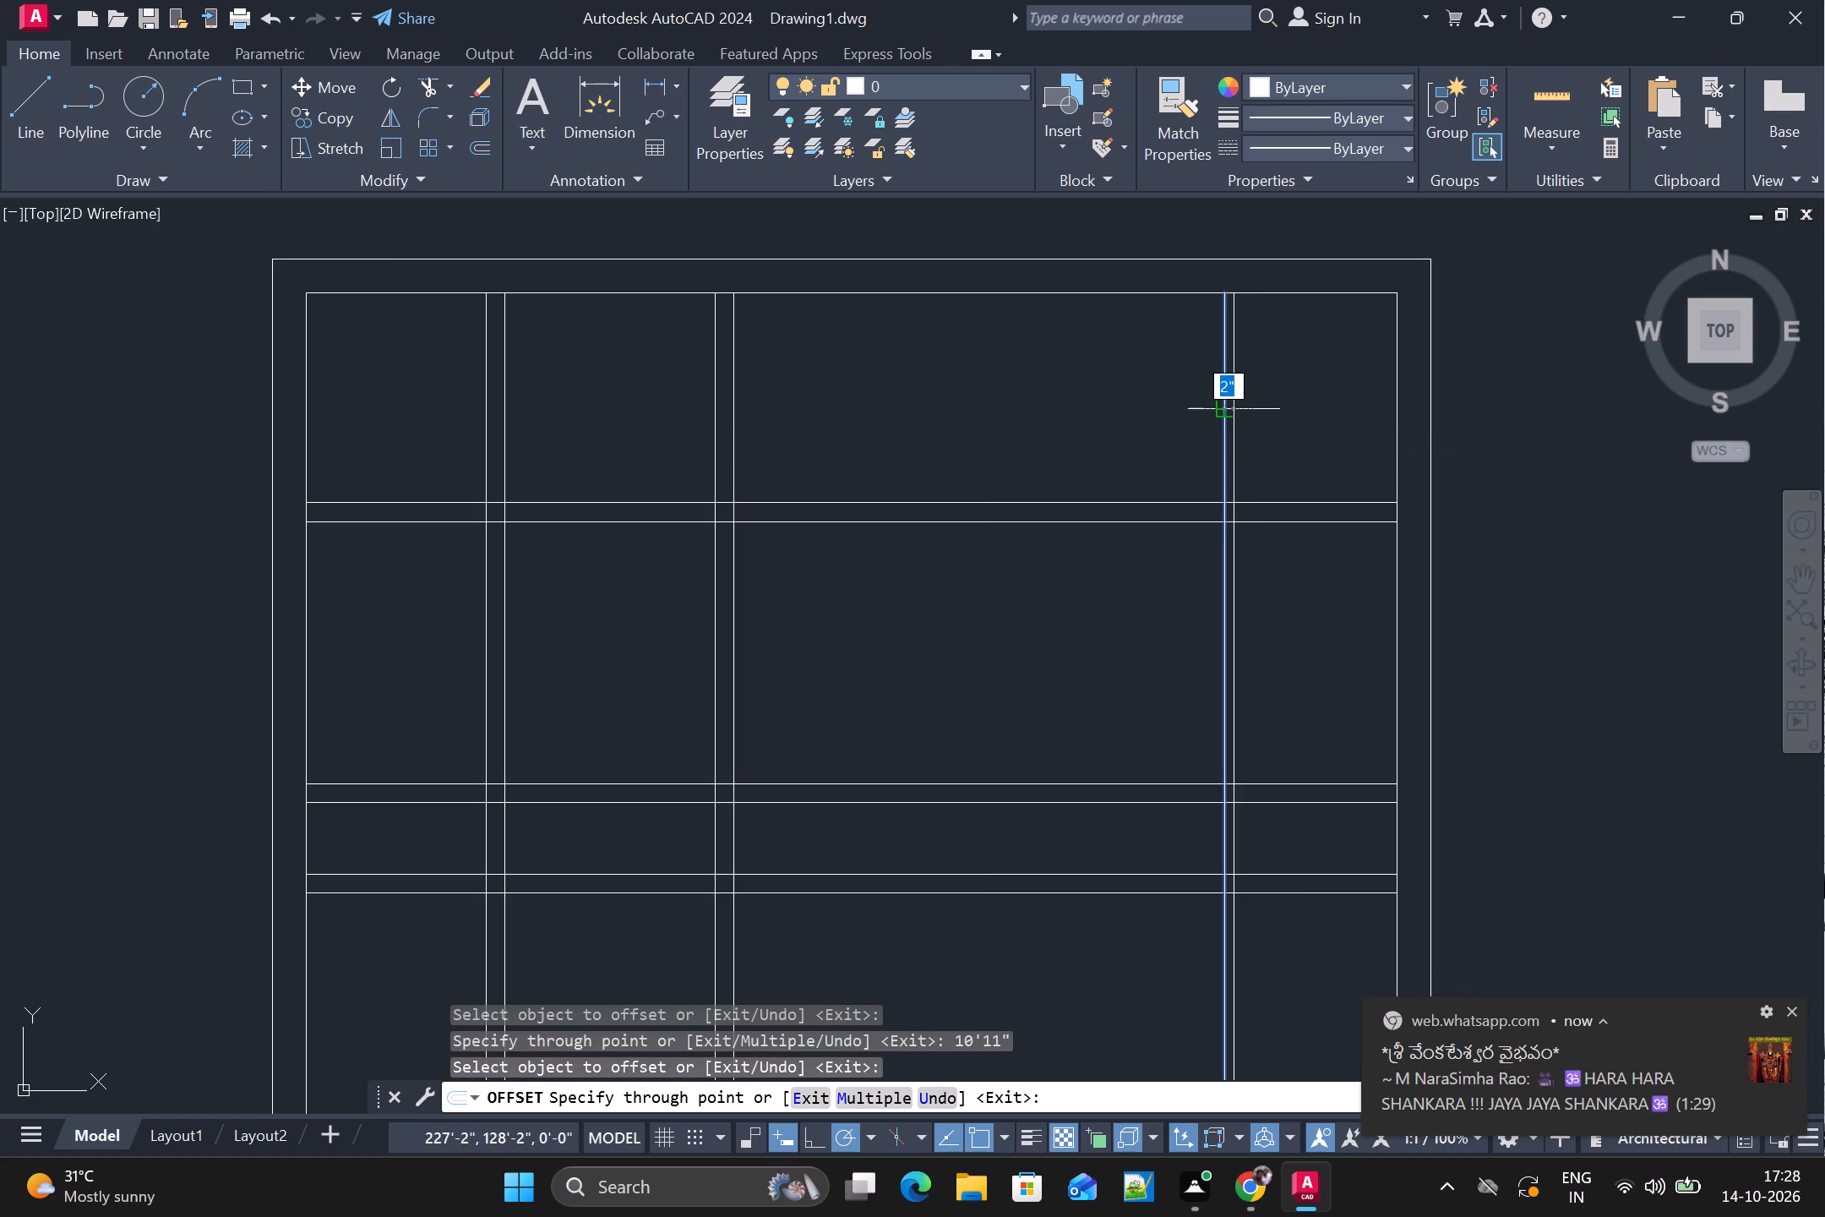
type("5\"")
key("Return")
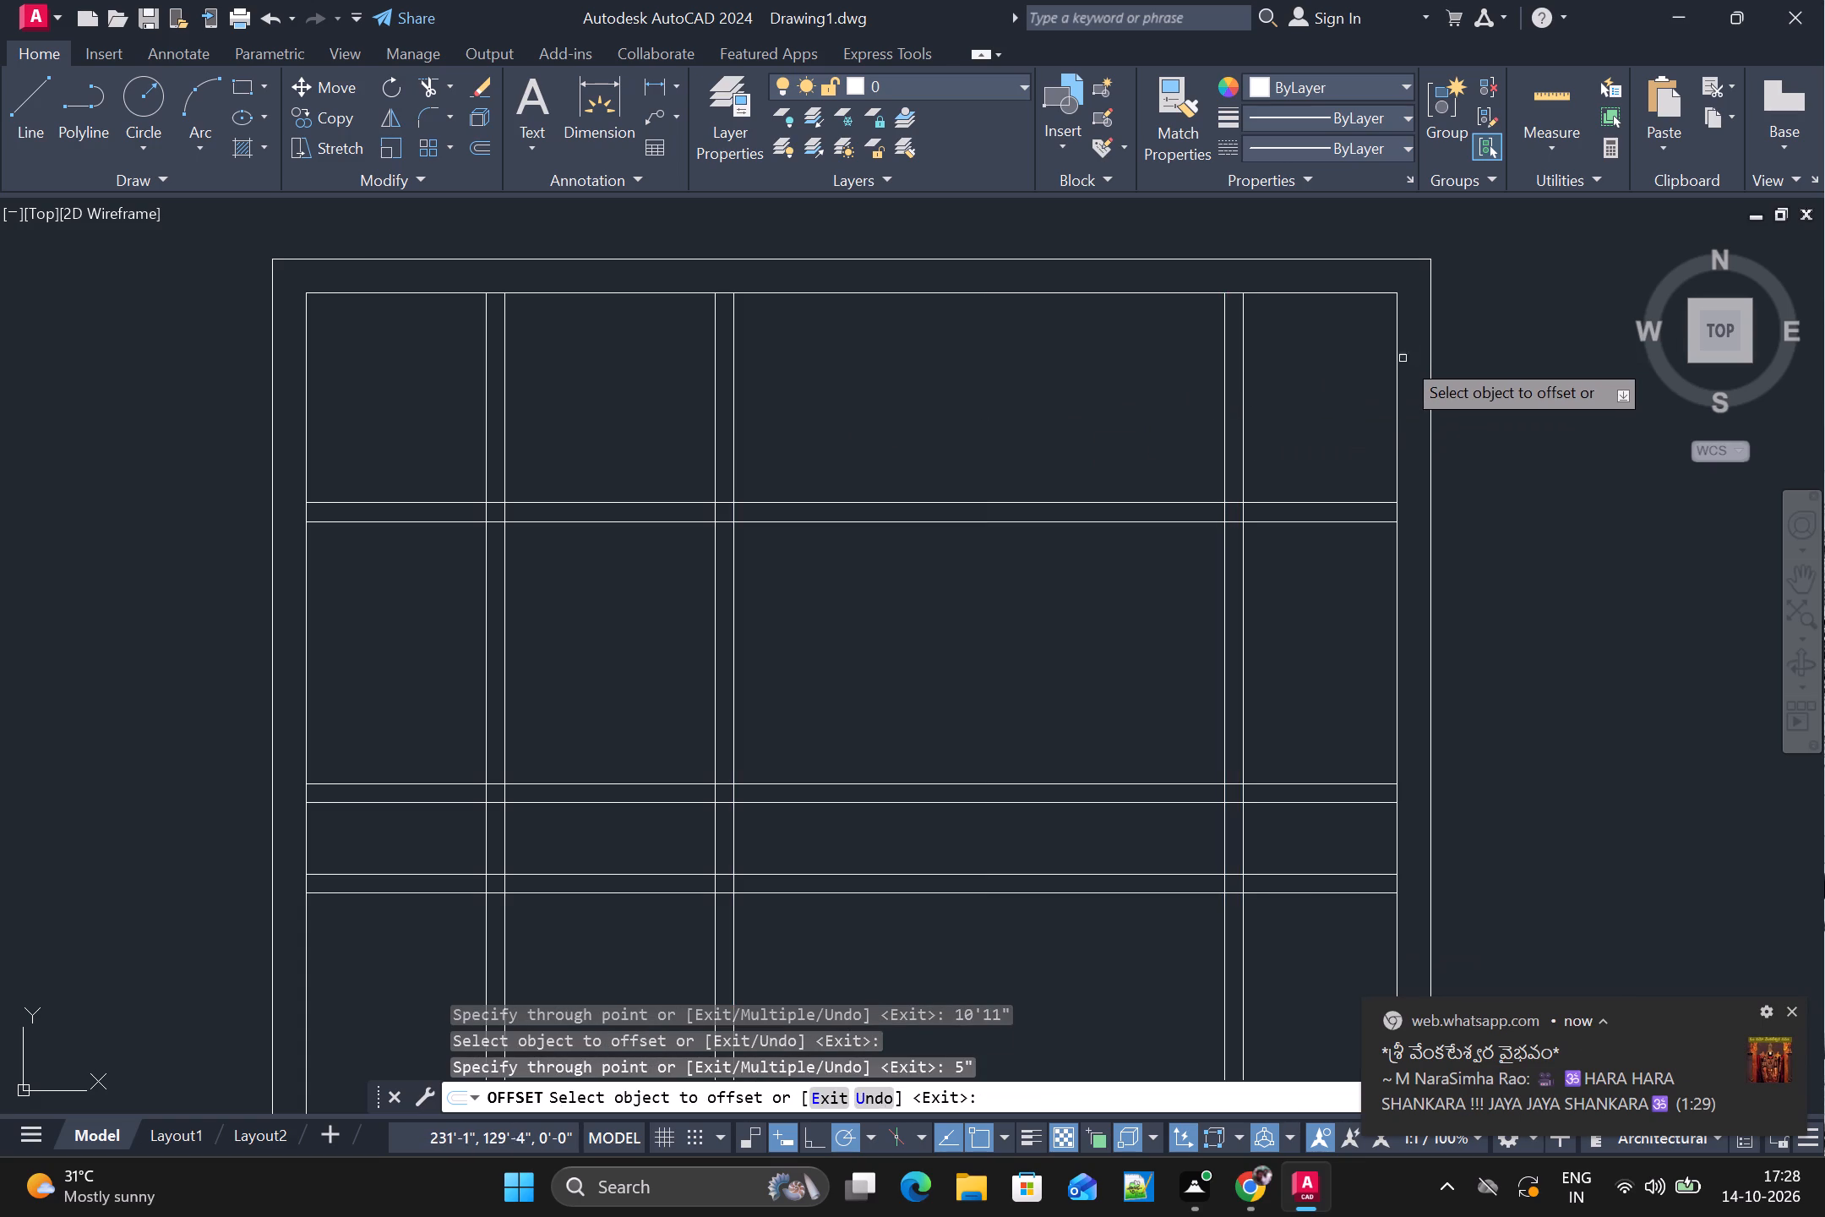
left_click(1397, 367)
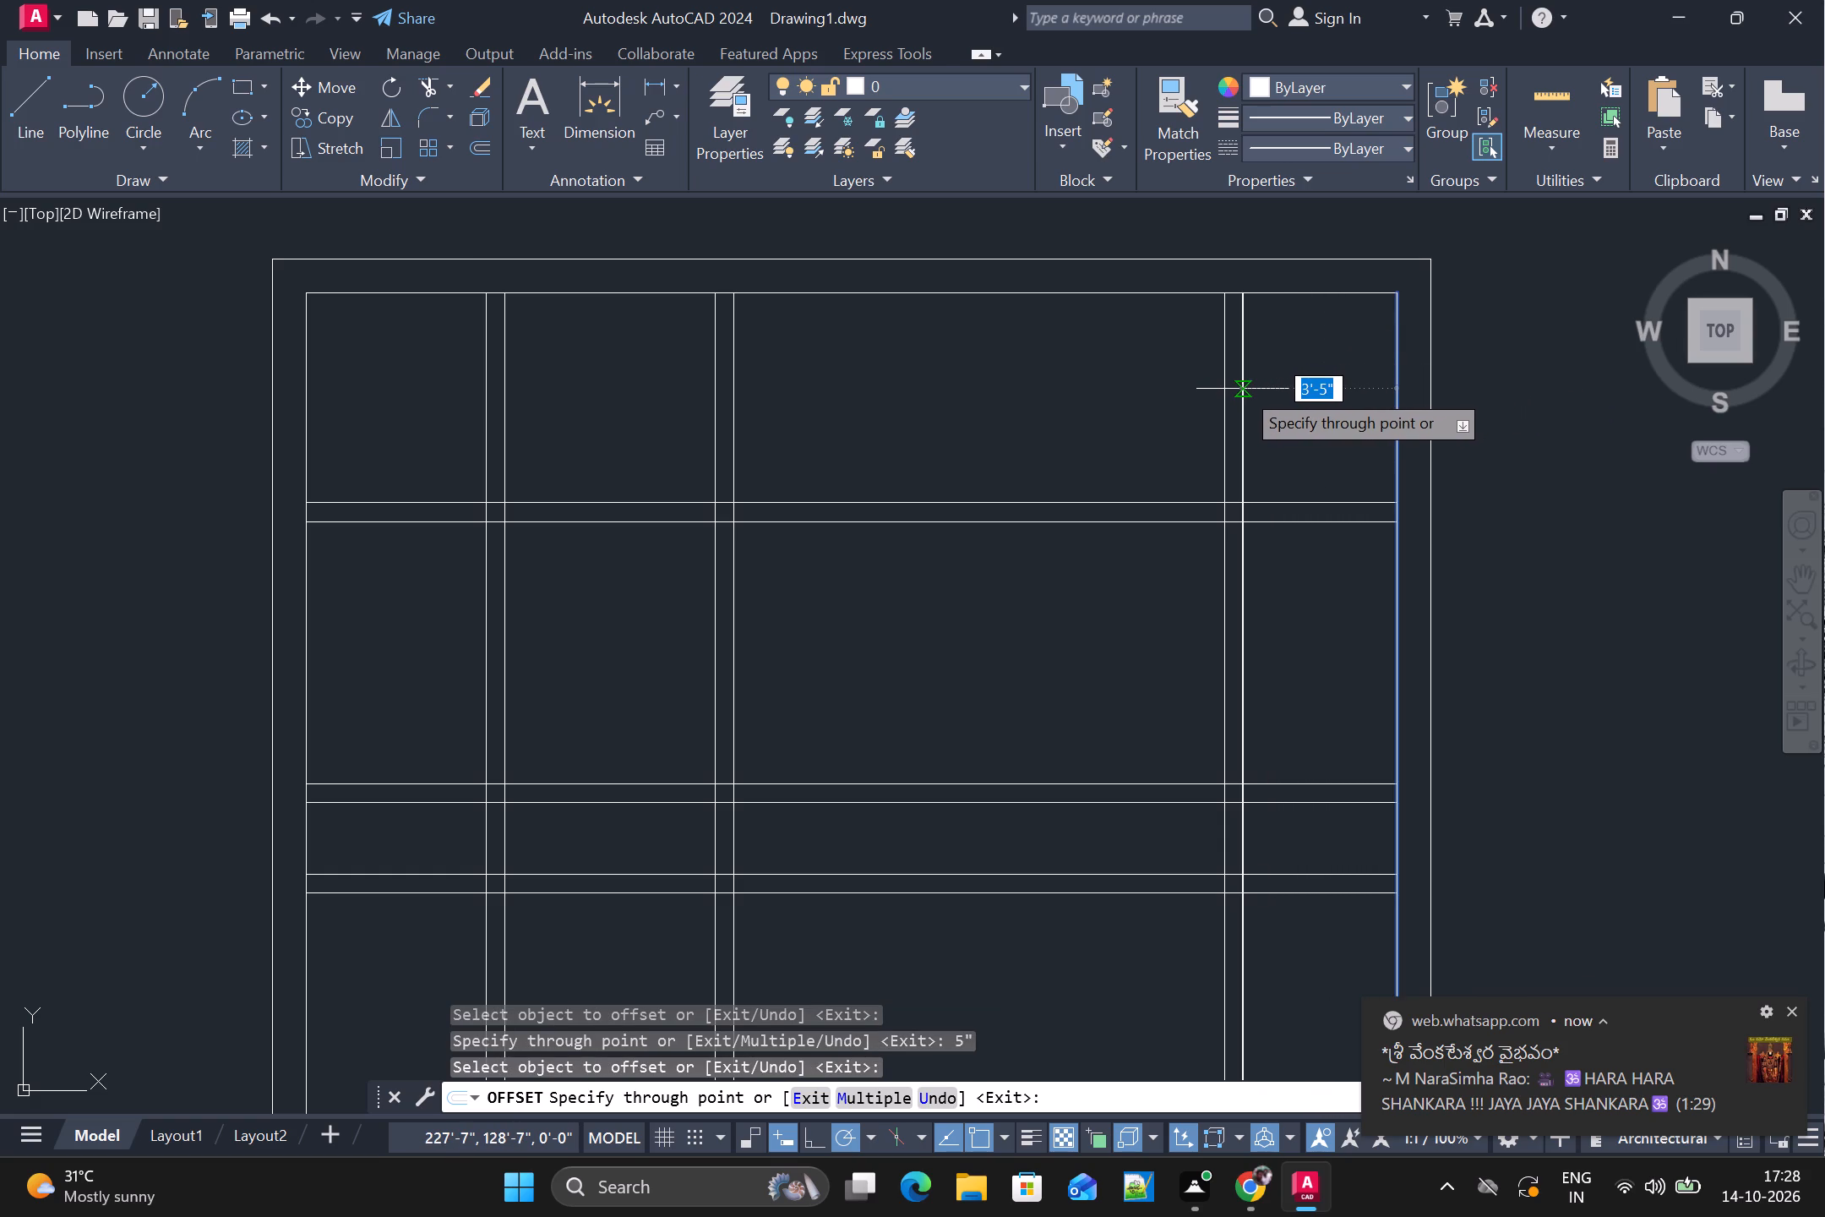
key("Escape")
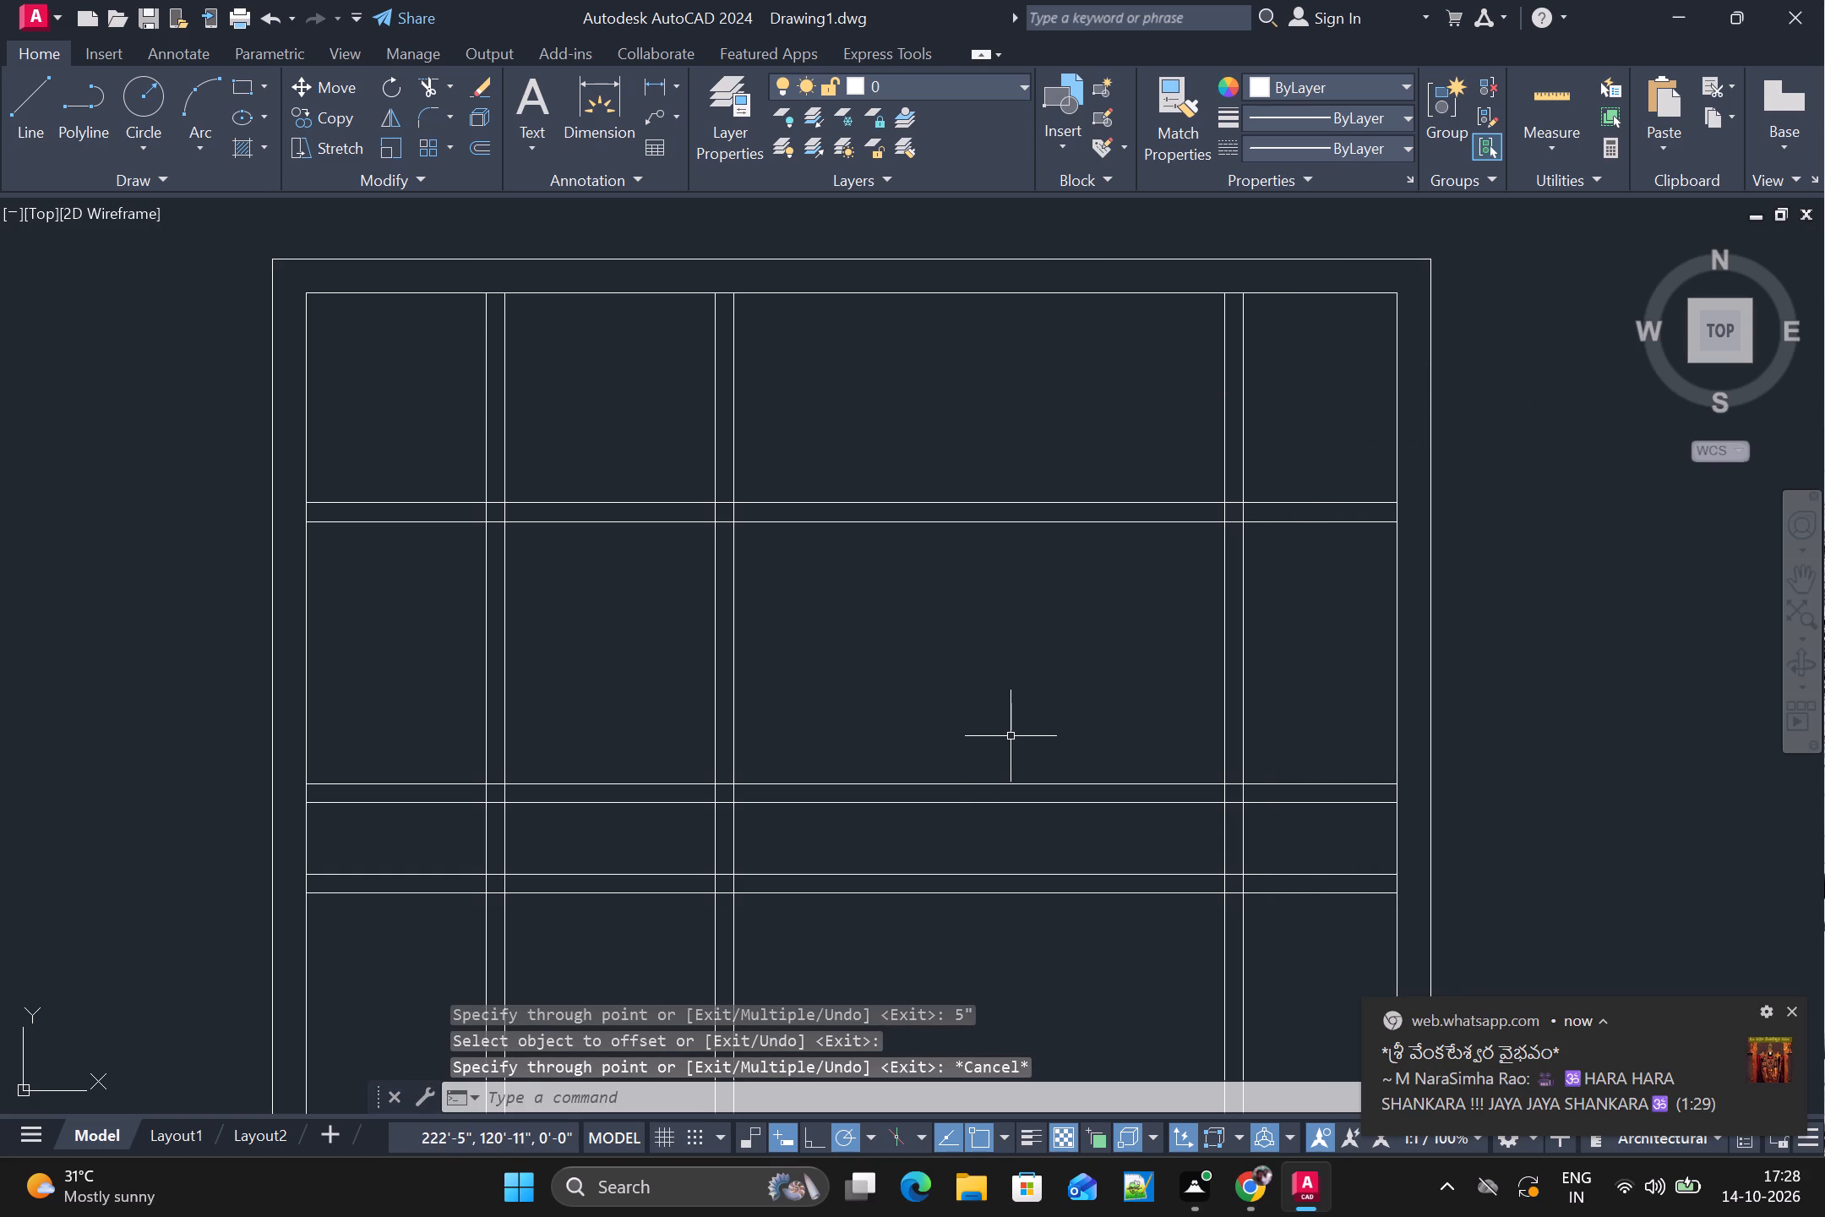
key("Escape")
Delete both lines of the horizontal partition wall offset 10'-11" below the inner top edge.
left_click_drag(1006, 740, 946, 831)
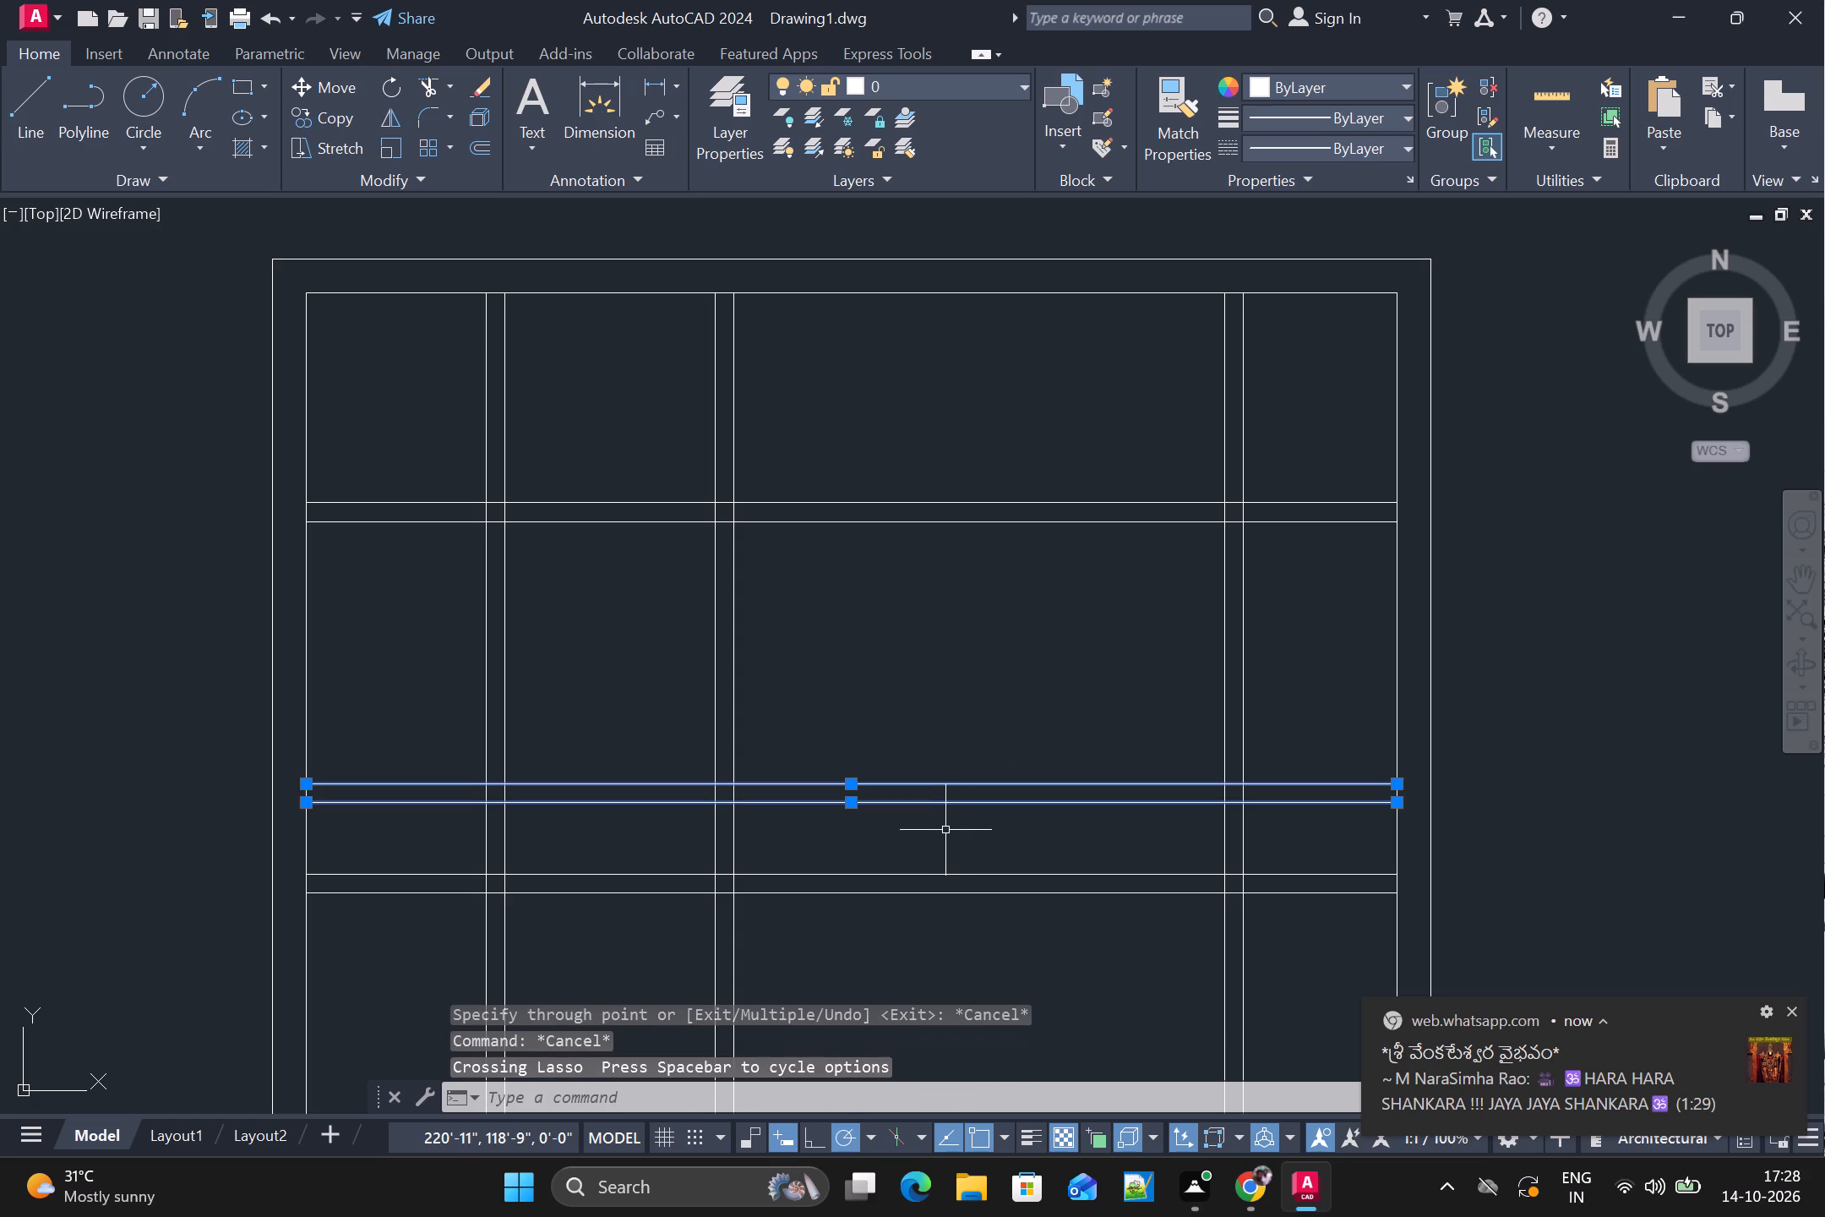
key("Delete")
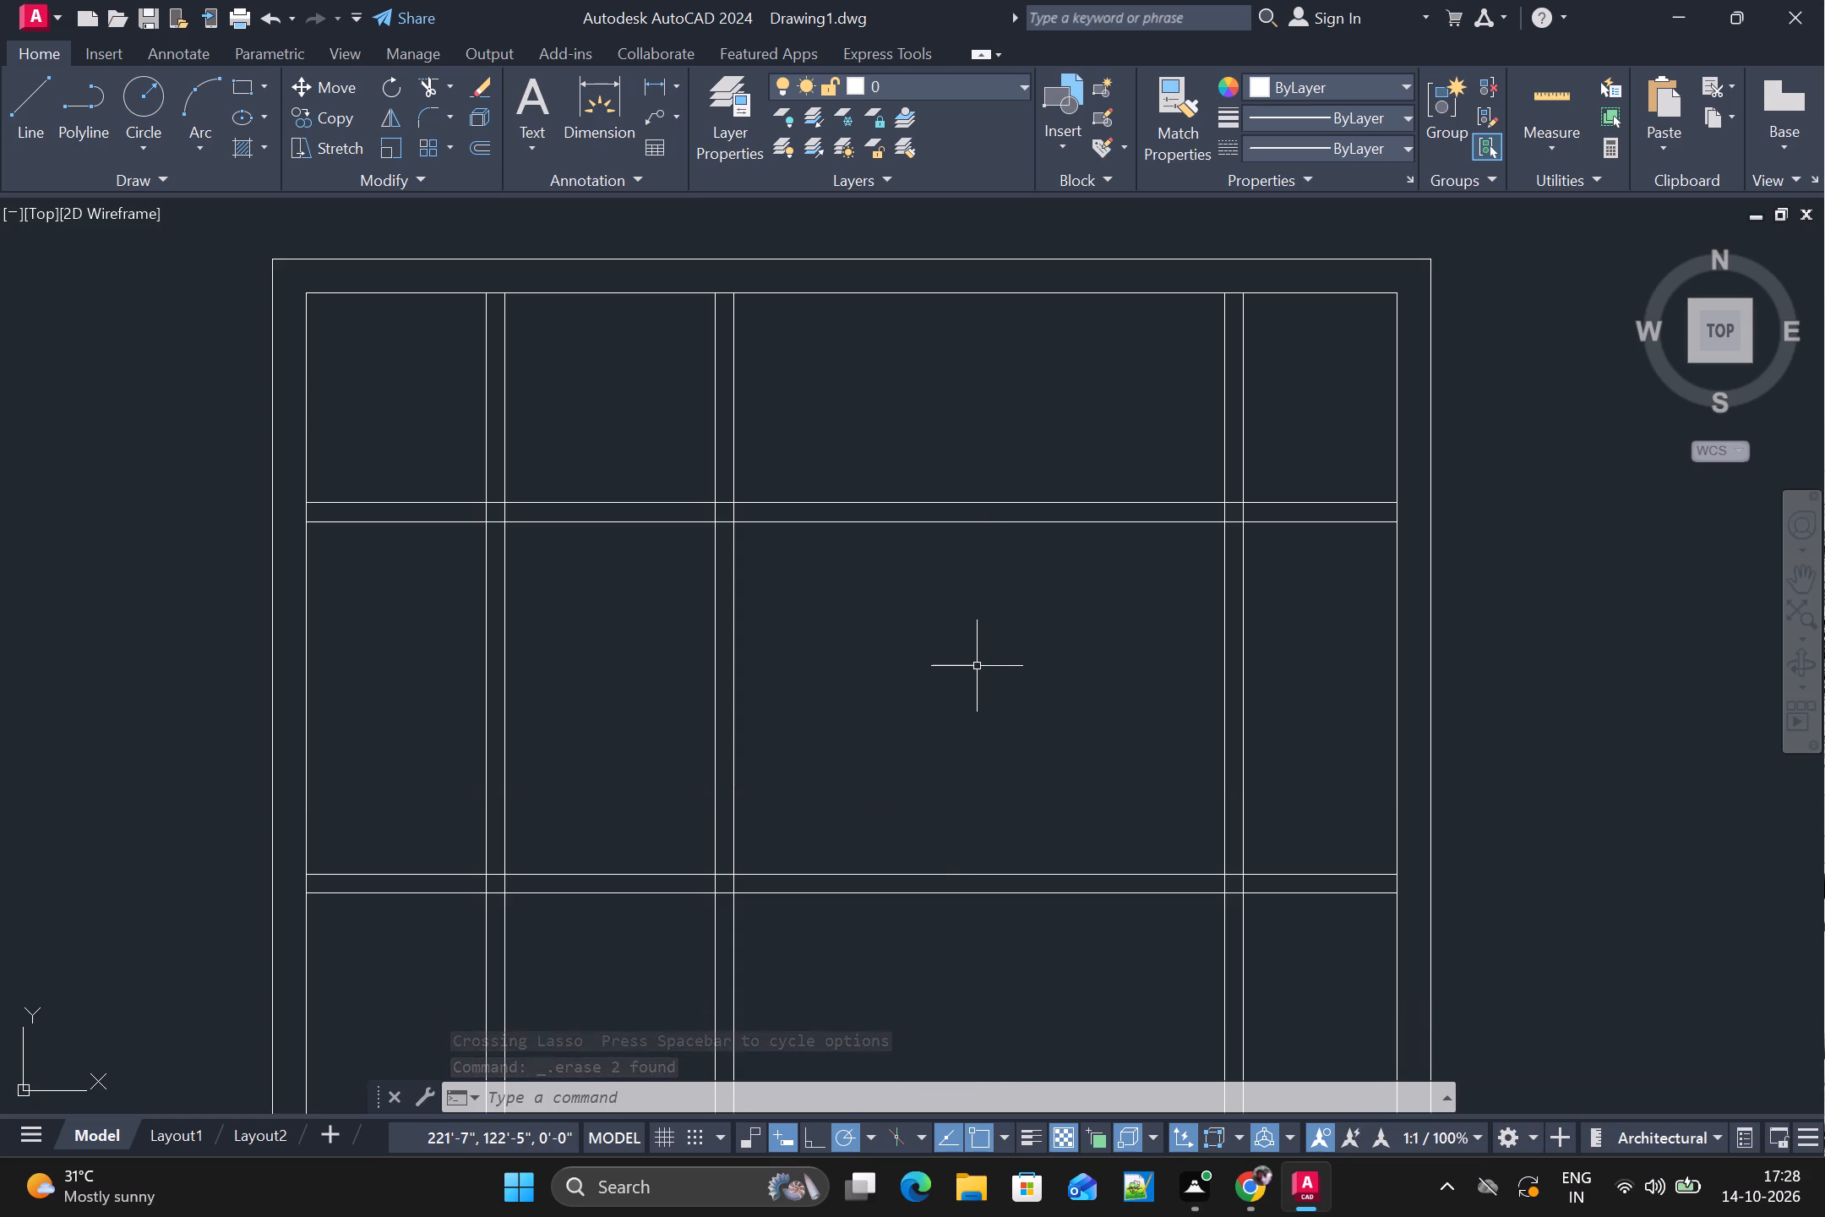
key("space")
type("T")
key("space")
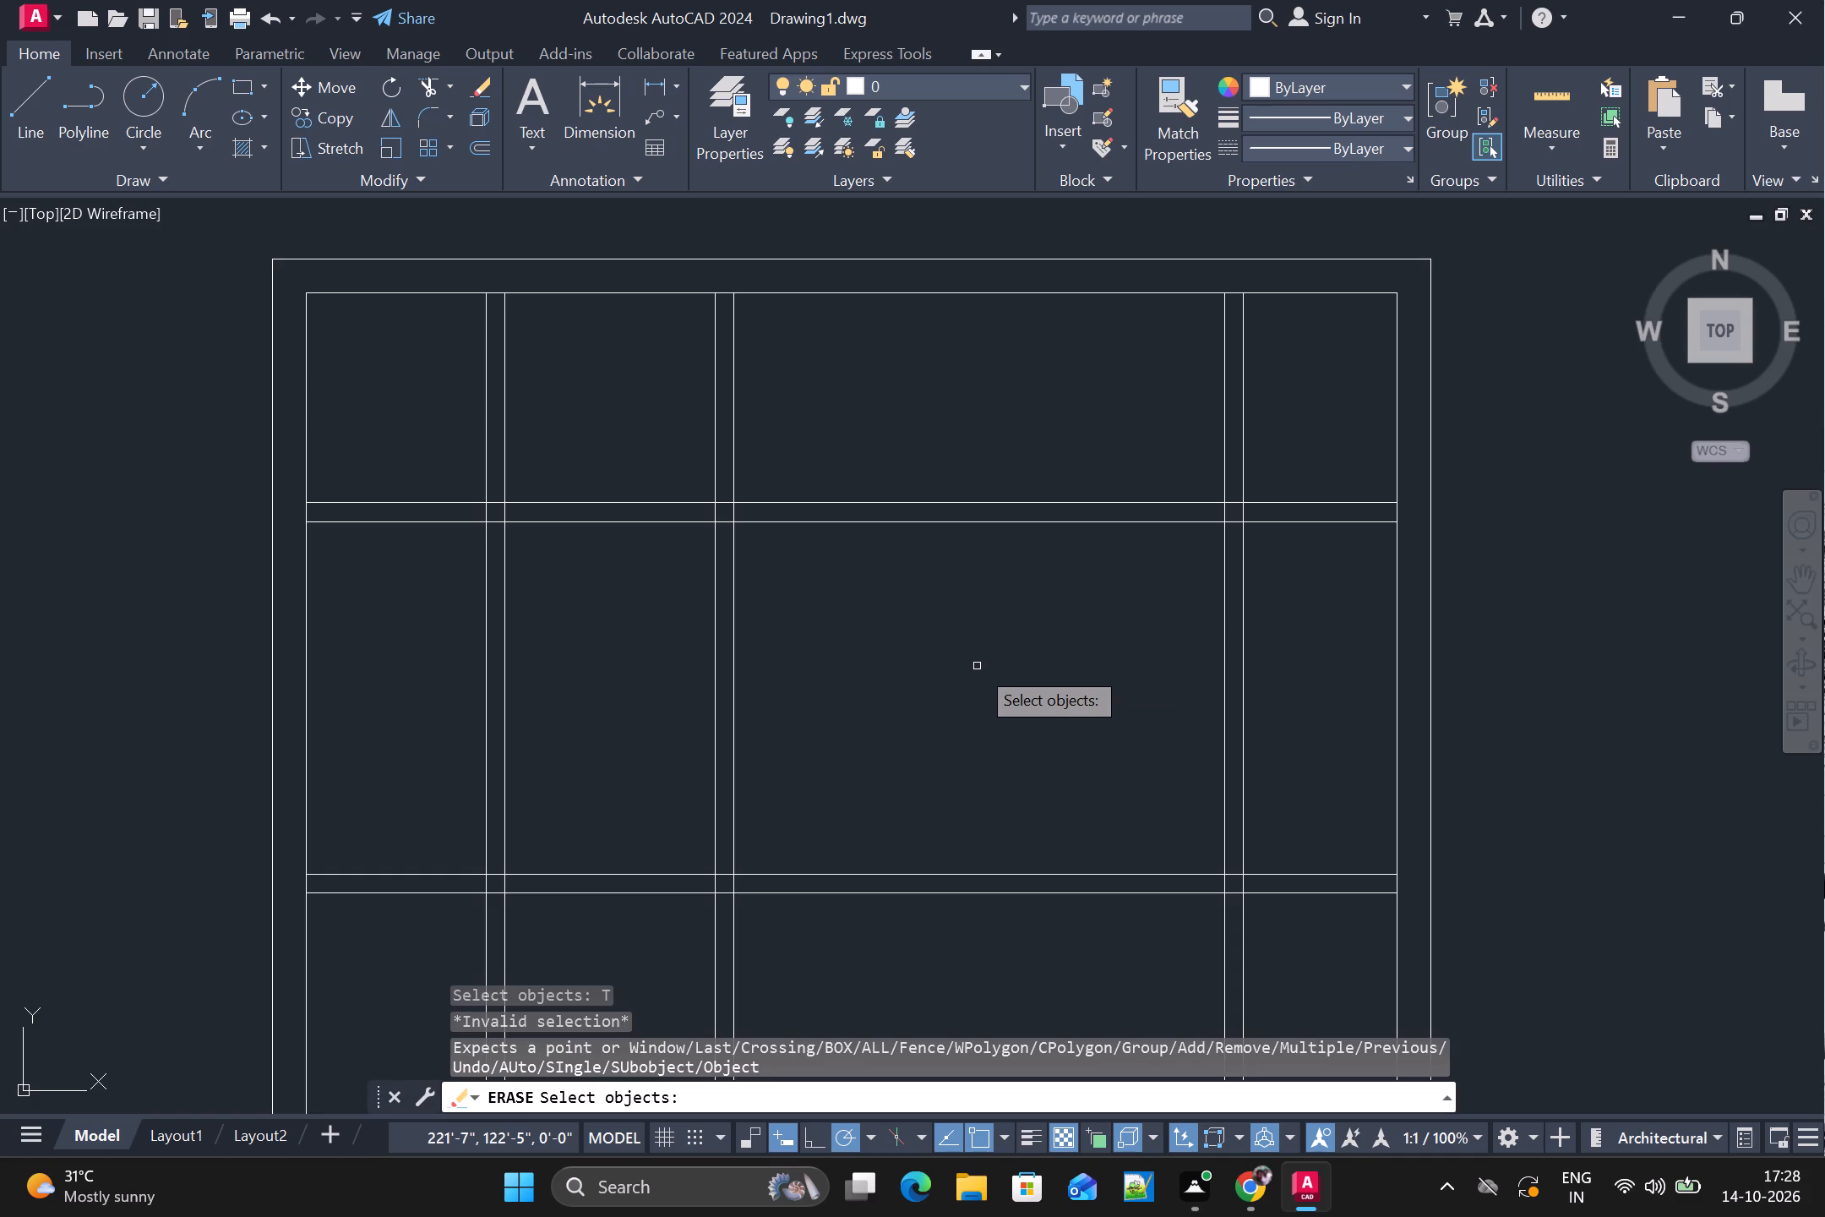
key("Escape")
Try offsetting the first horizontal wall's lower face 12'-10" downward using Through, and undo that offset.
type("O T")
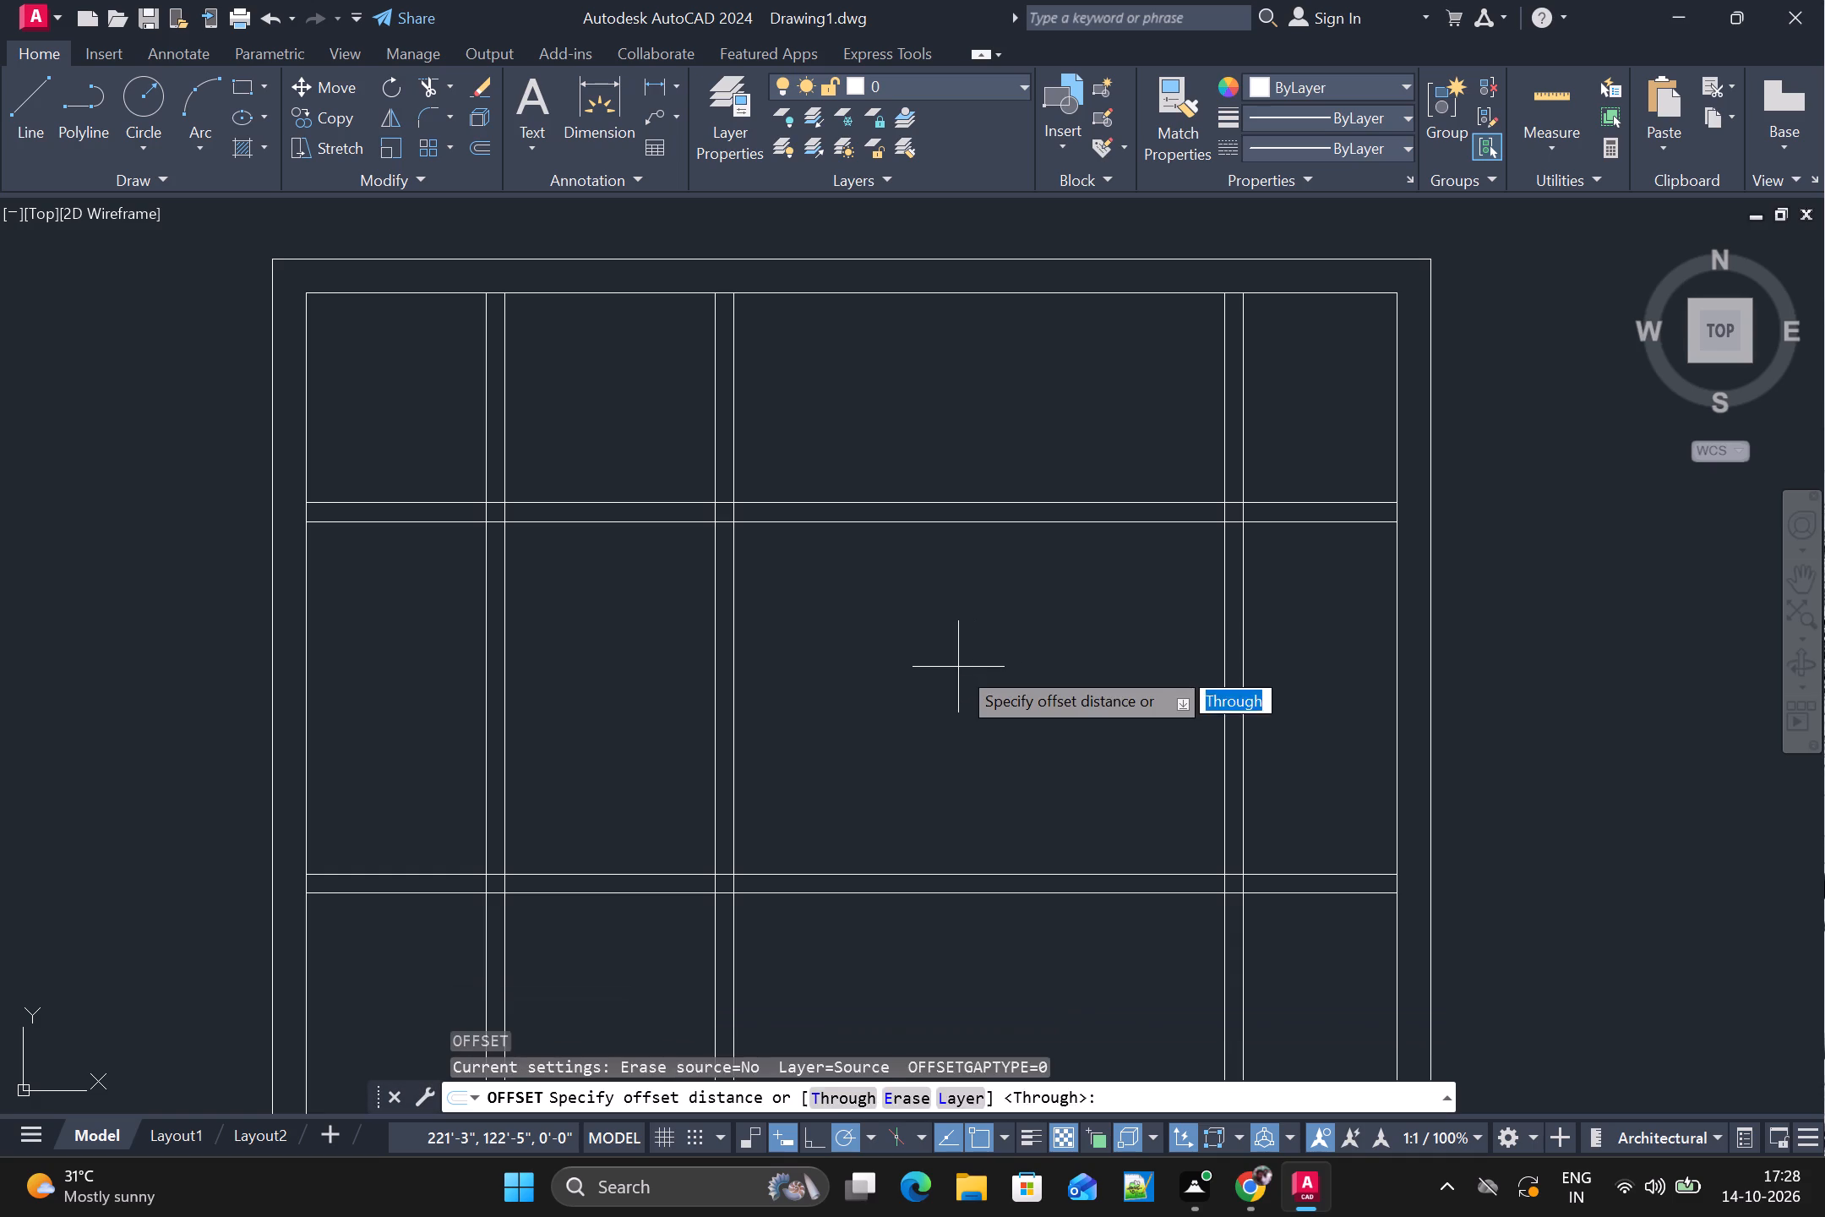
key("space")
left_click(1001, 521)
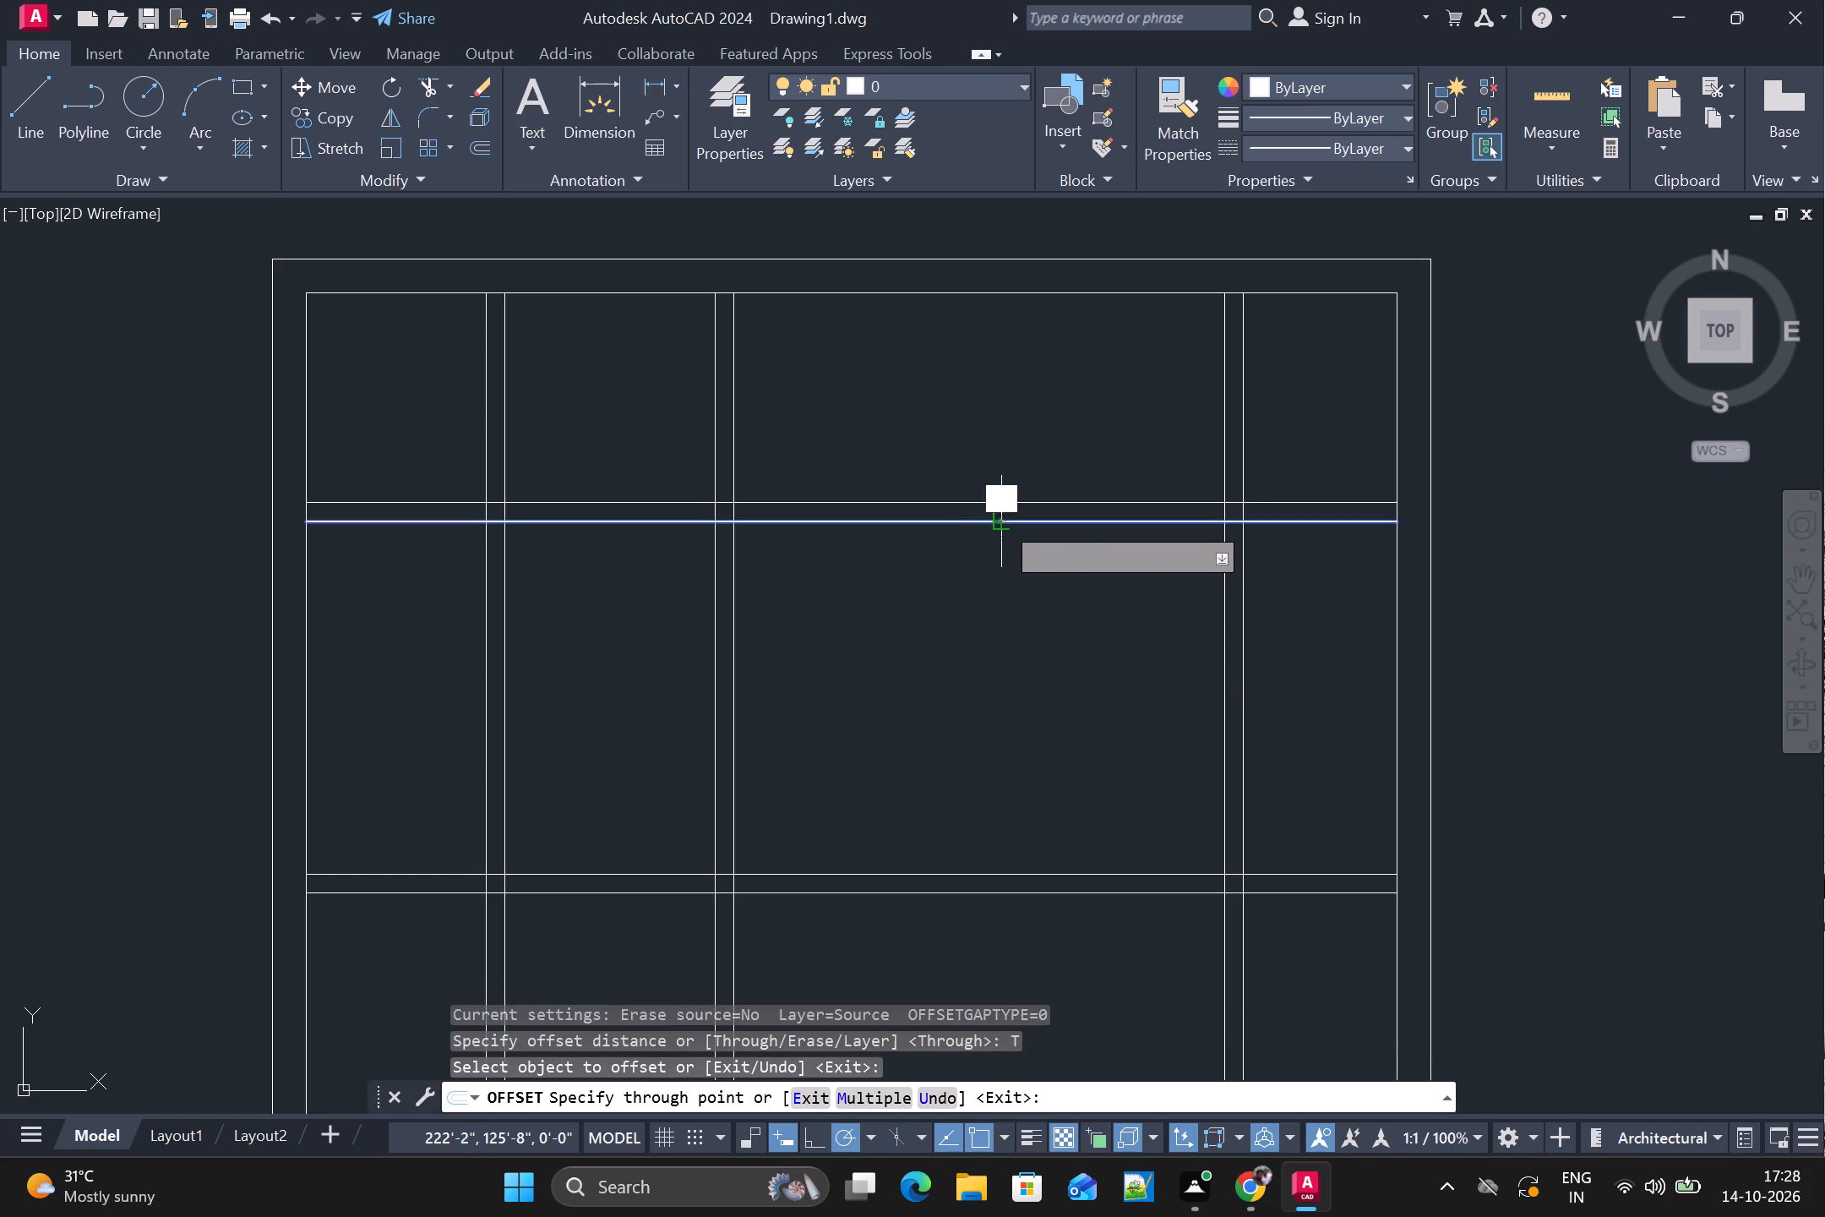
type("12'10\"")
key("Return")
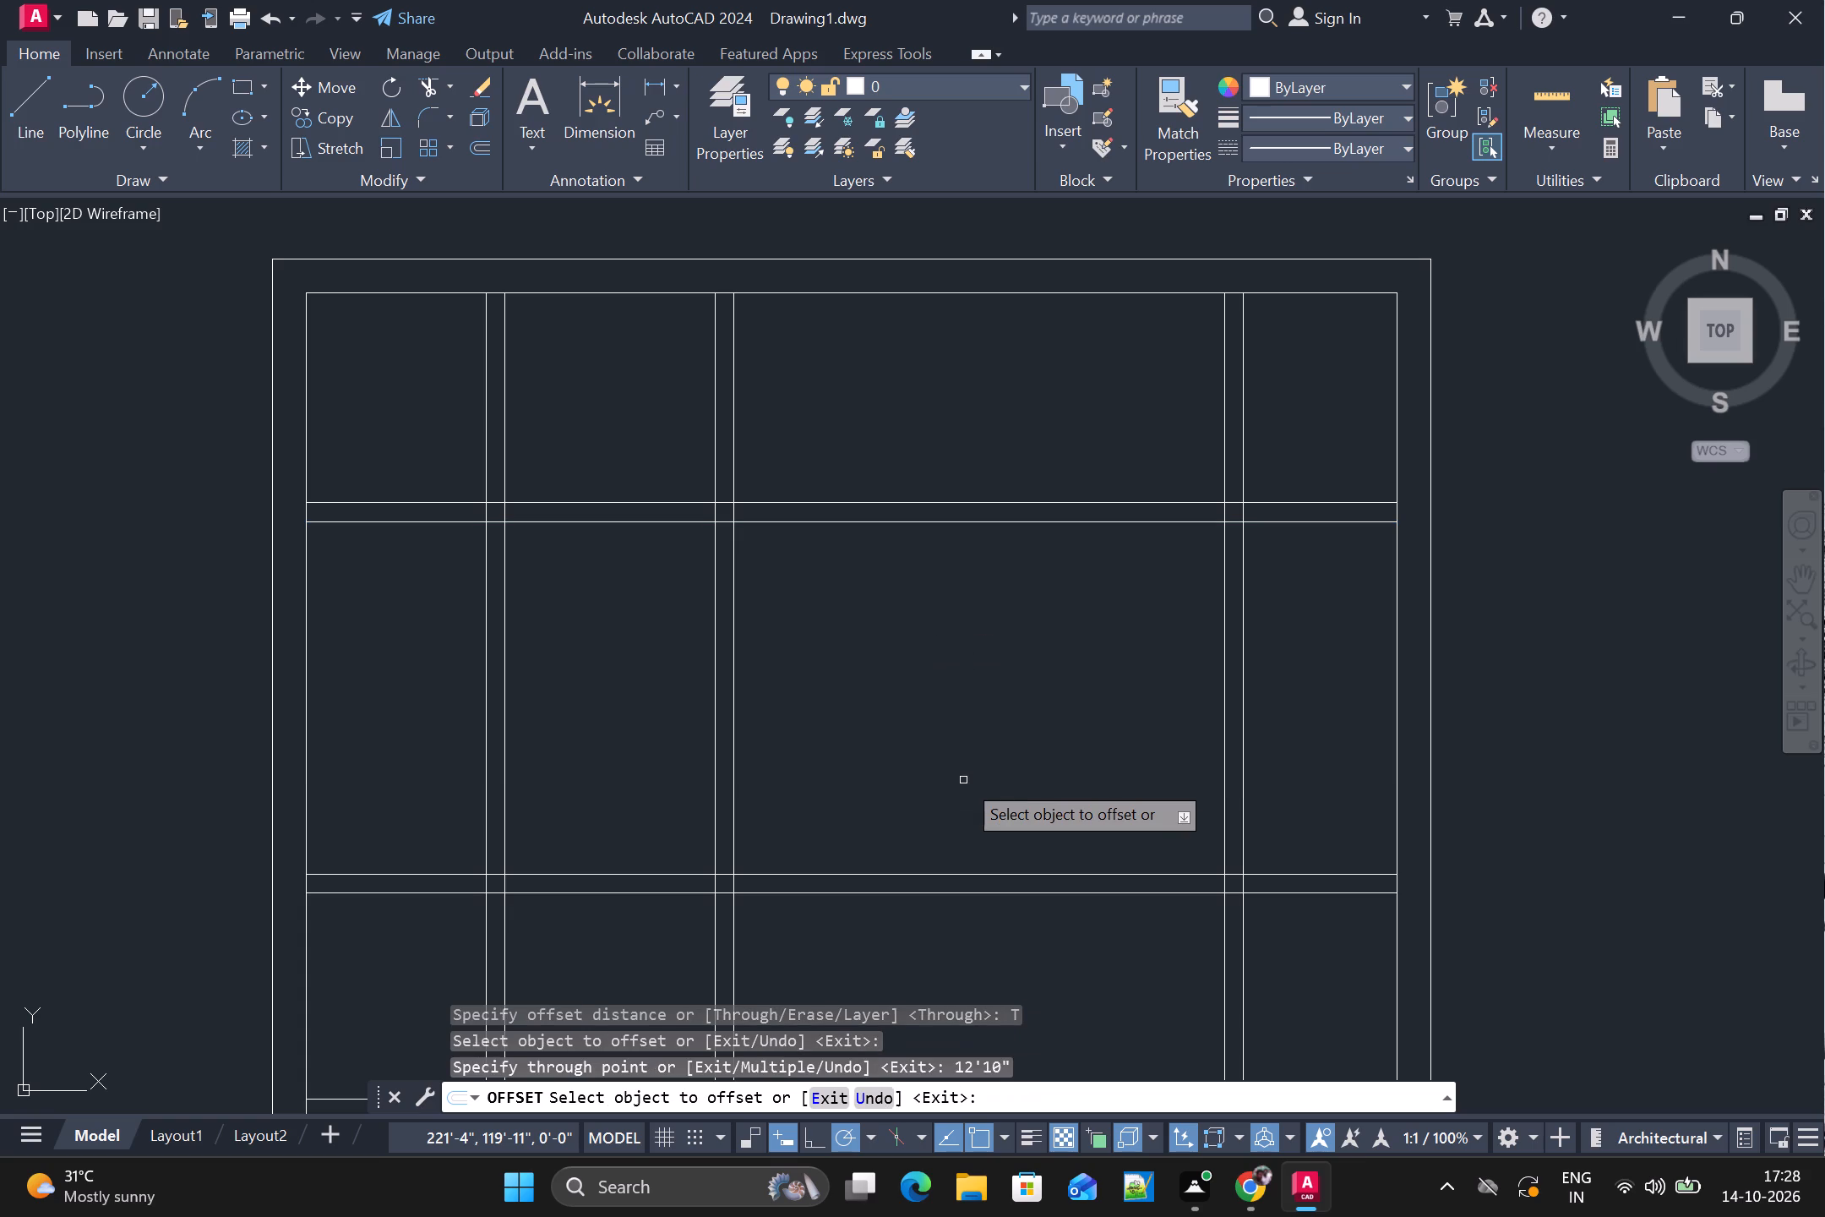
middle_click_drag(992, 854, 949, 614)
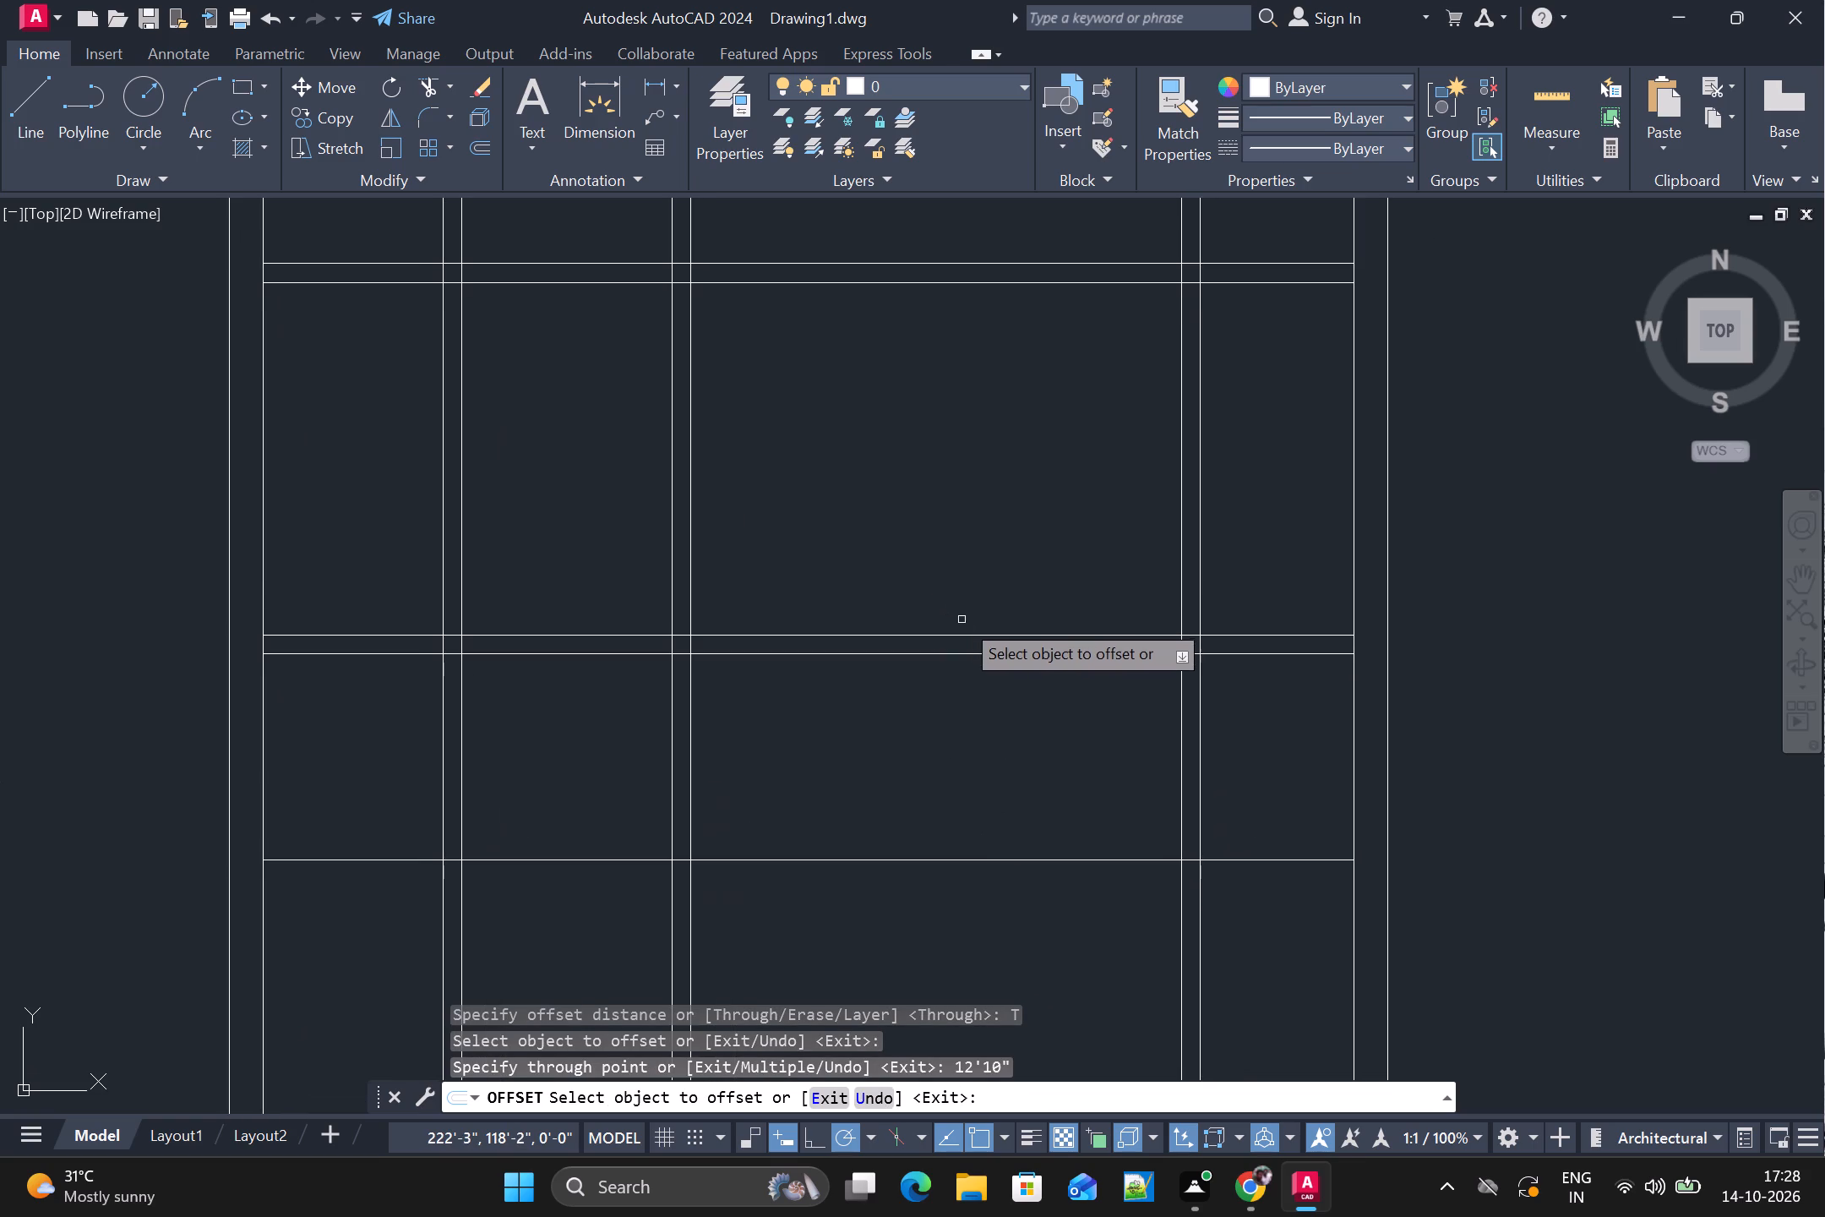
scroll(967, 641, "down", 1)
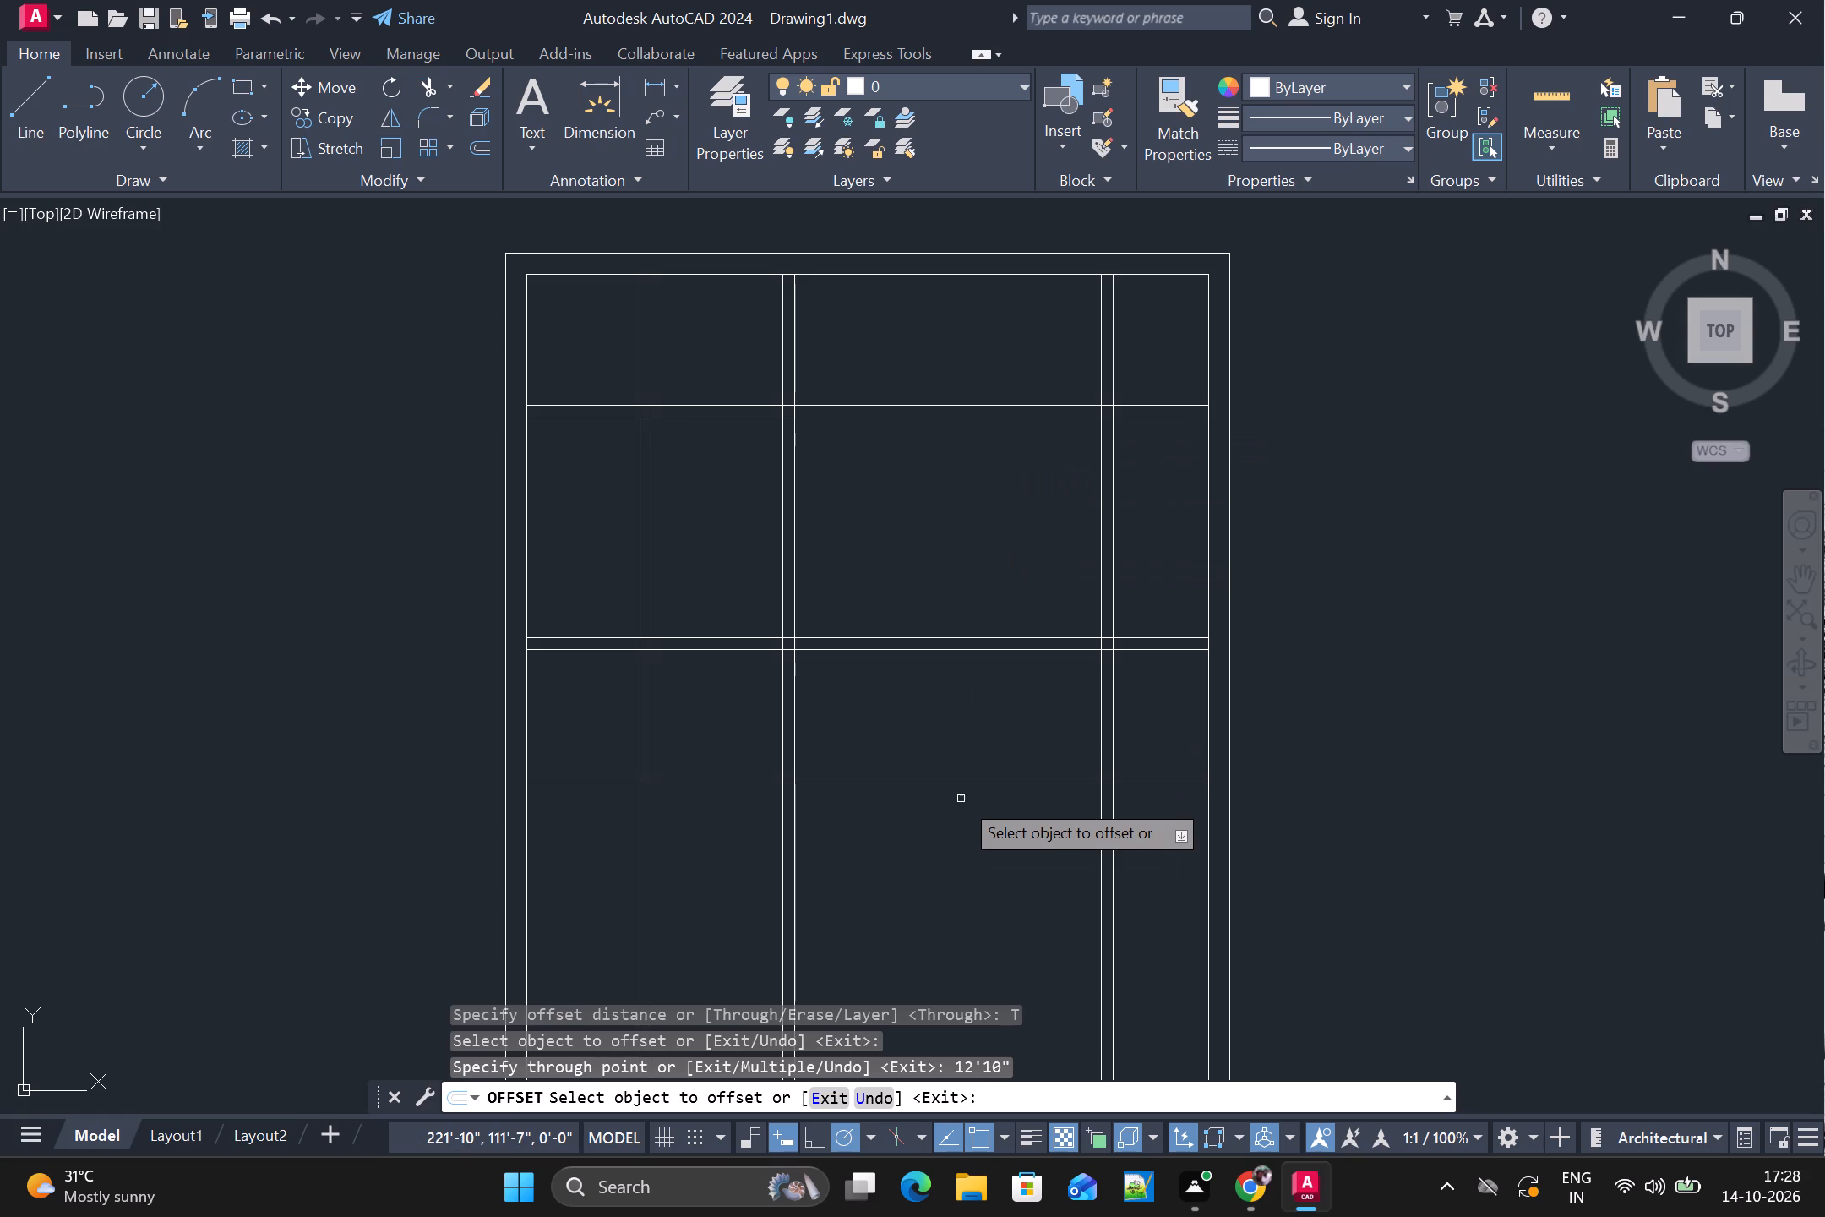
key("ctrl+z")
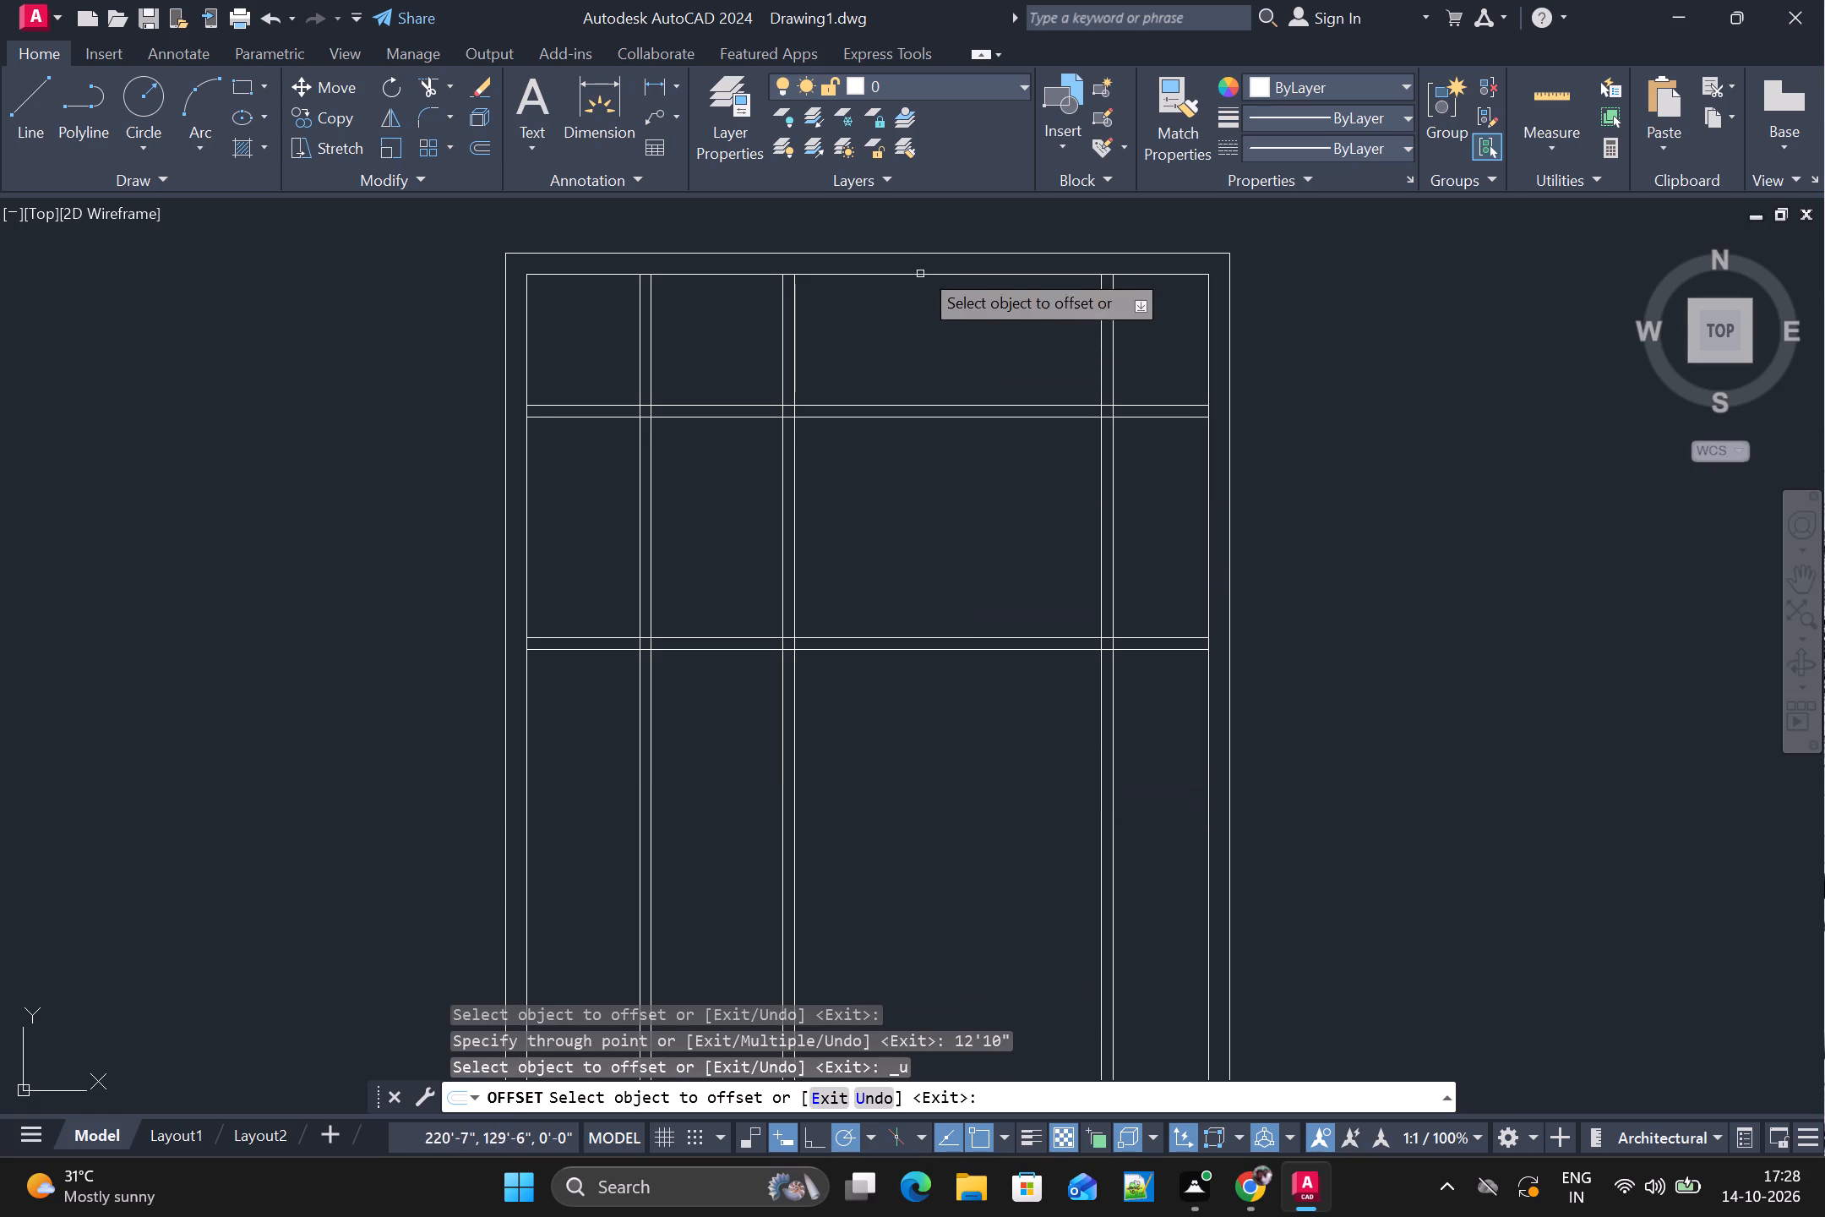
Offset the inner top edge 12'-10" downward, close to the second horizontal partition wall.
left_click(925, 274)
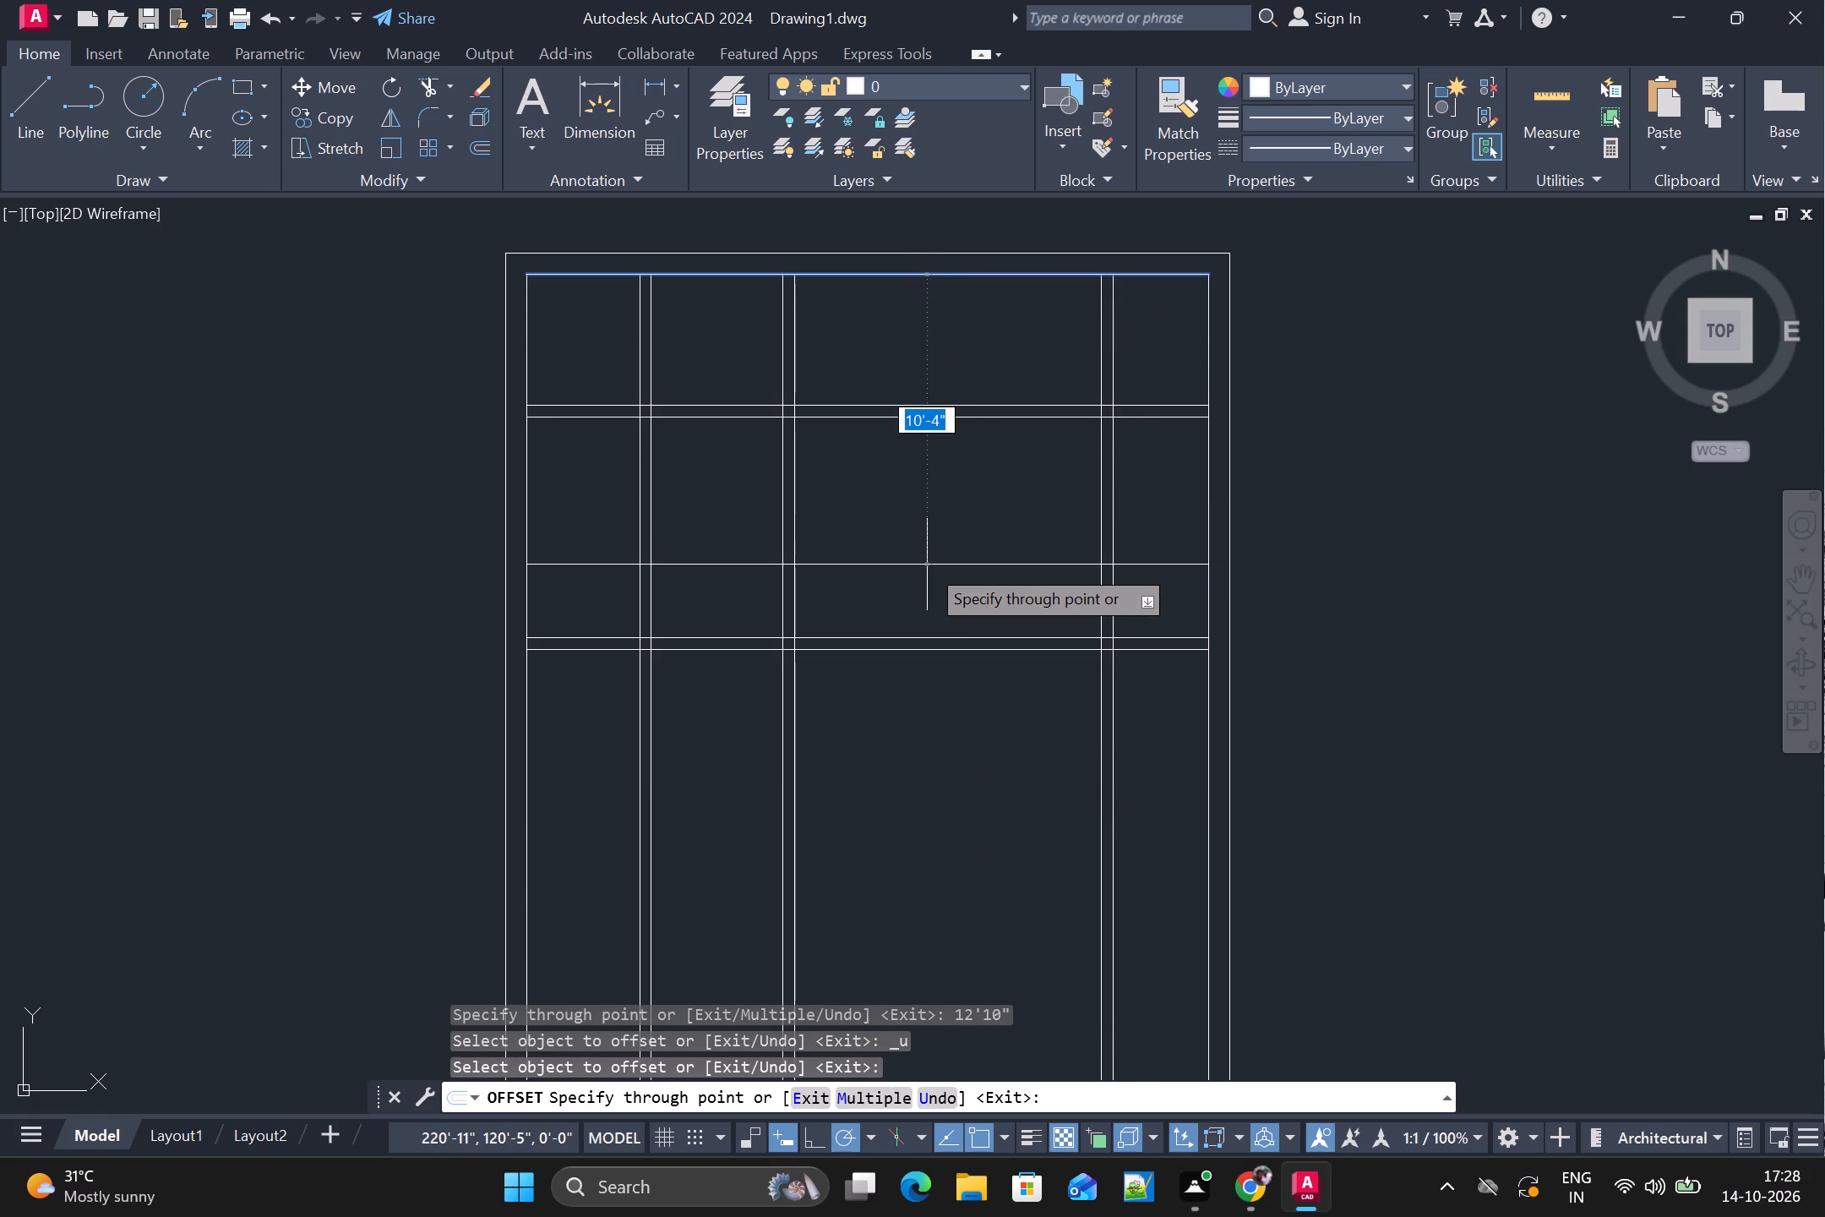
type("12'")
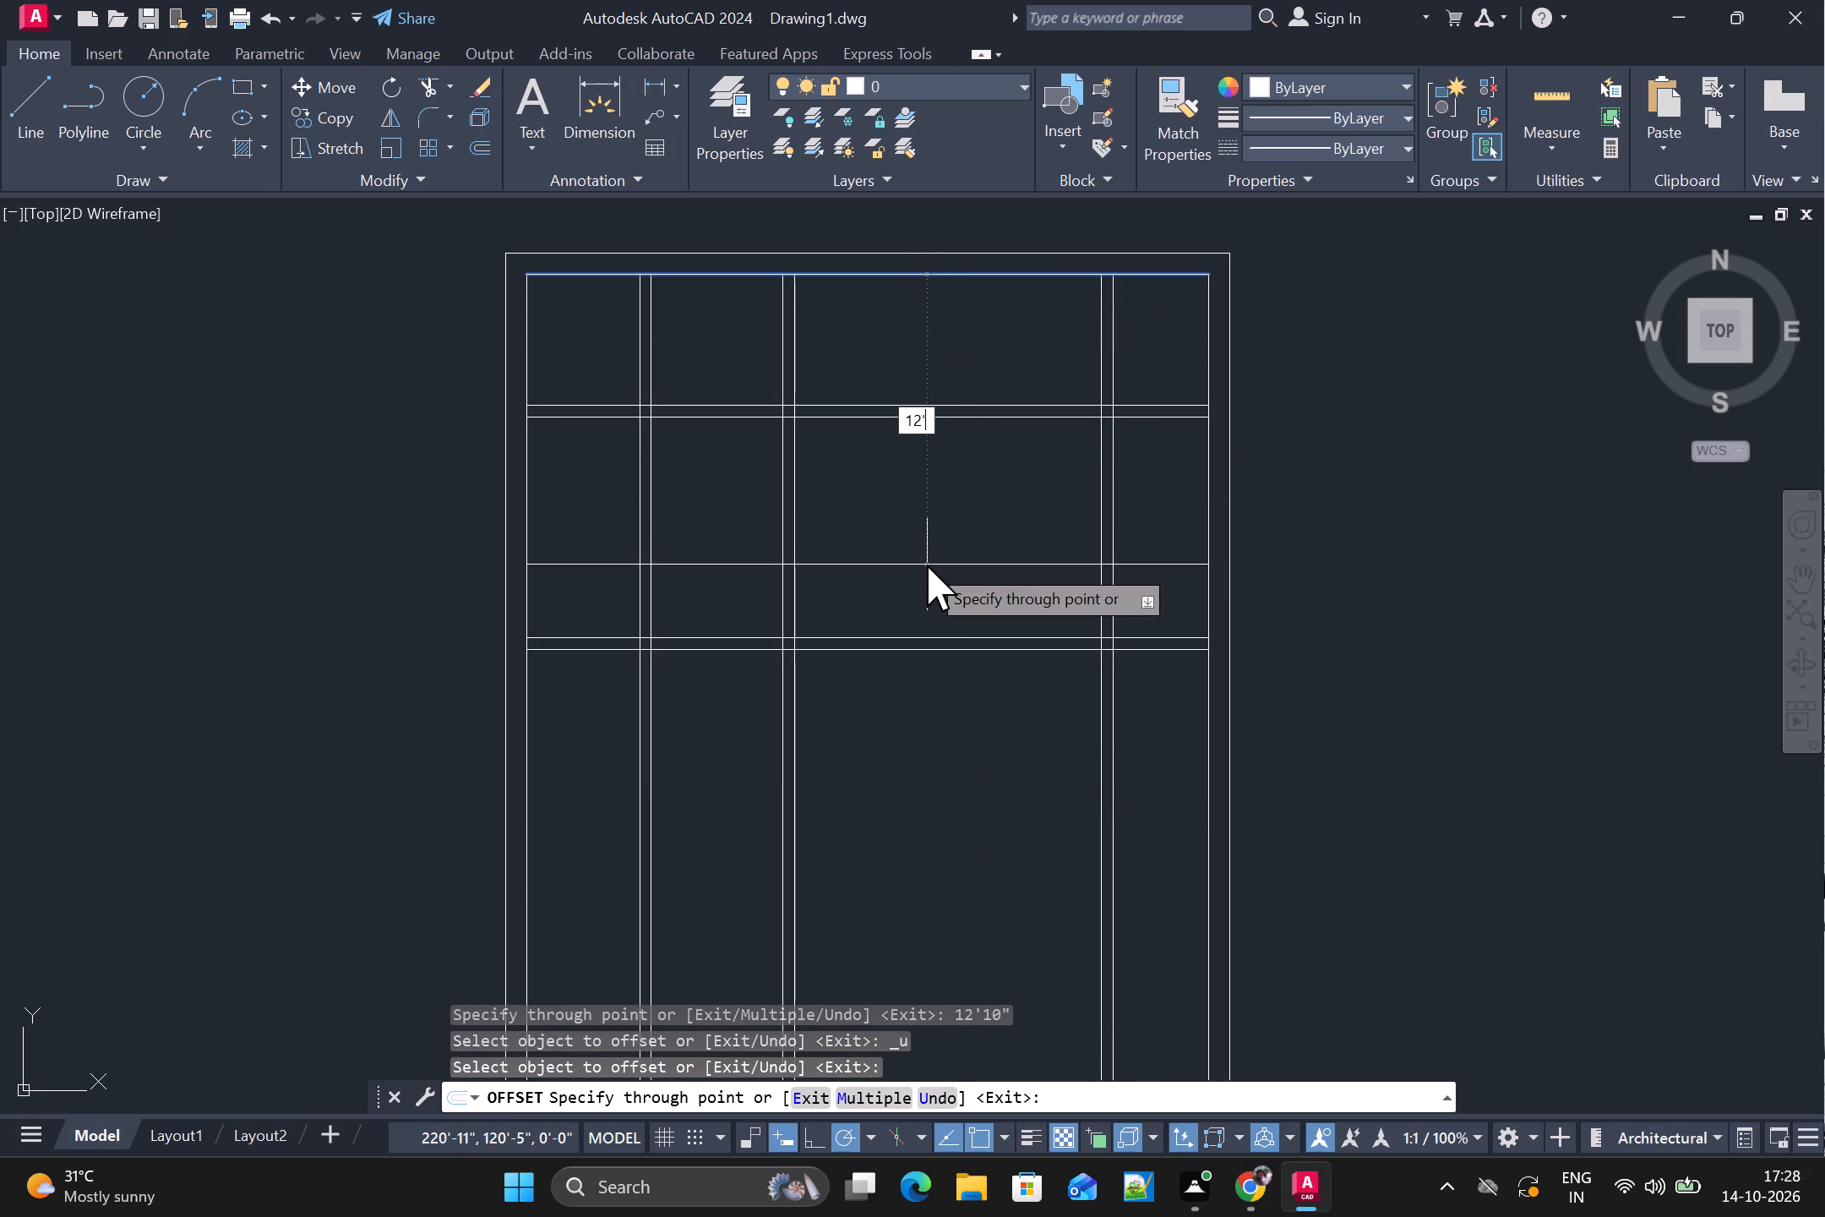
type("10\"")
key("Return")
scroll(927, 615, "up", 3)
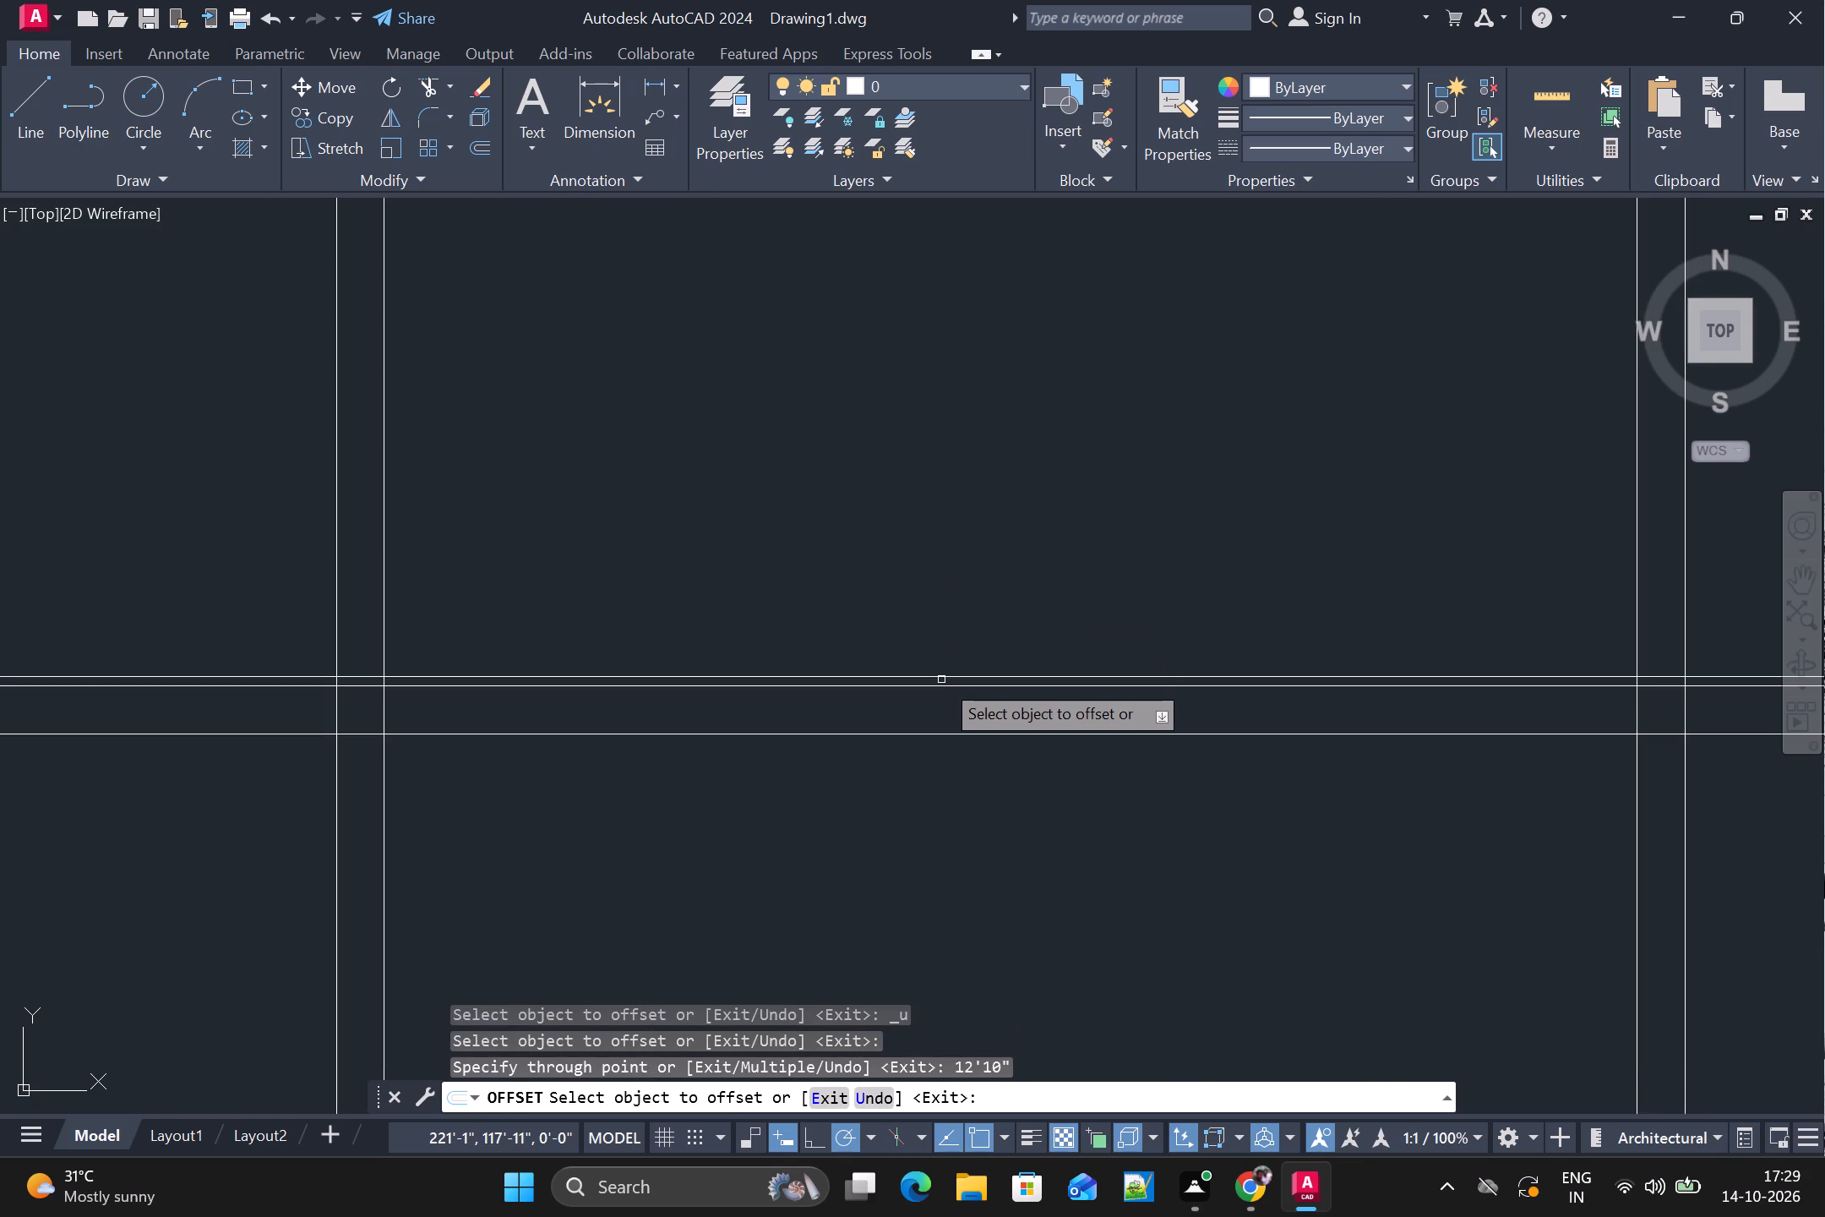
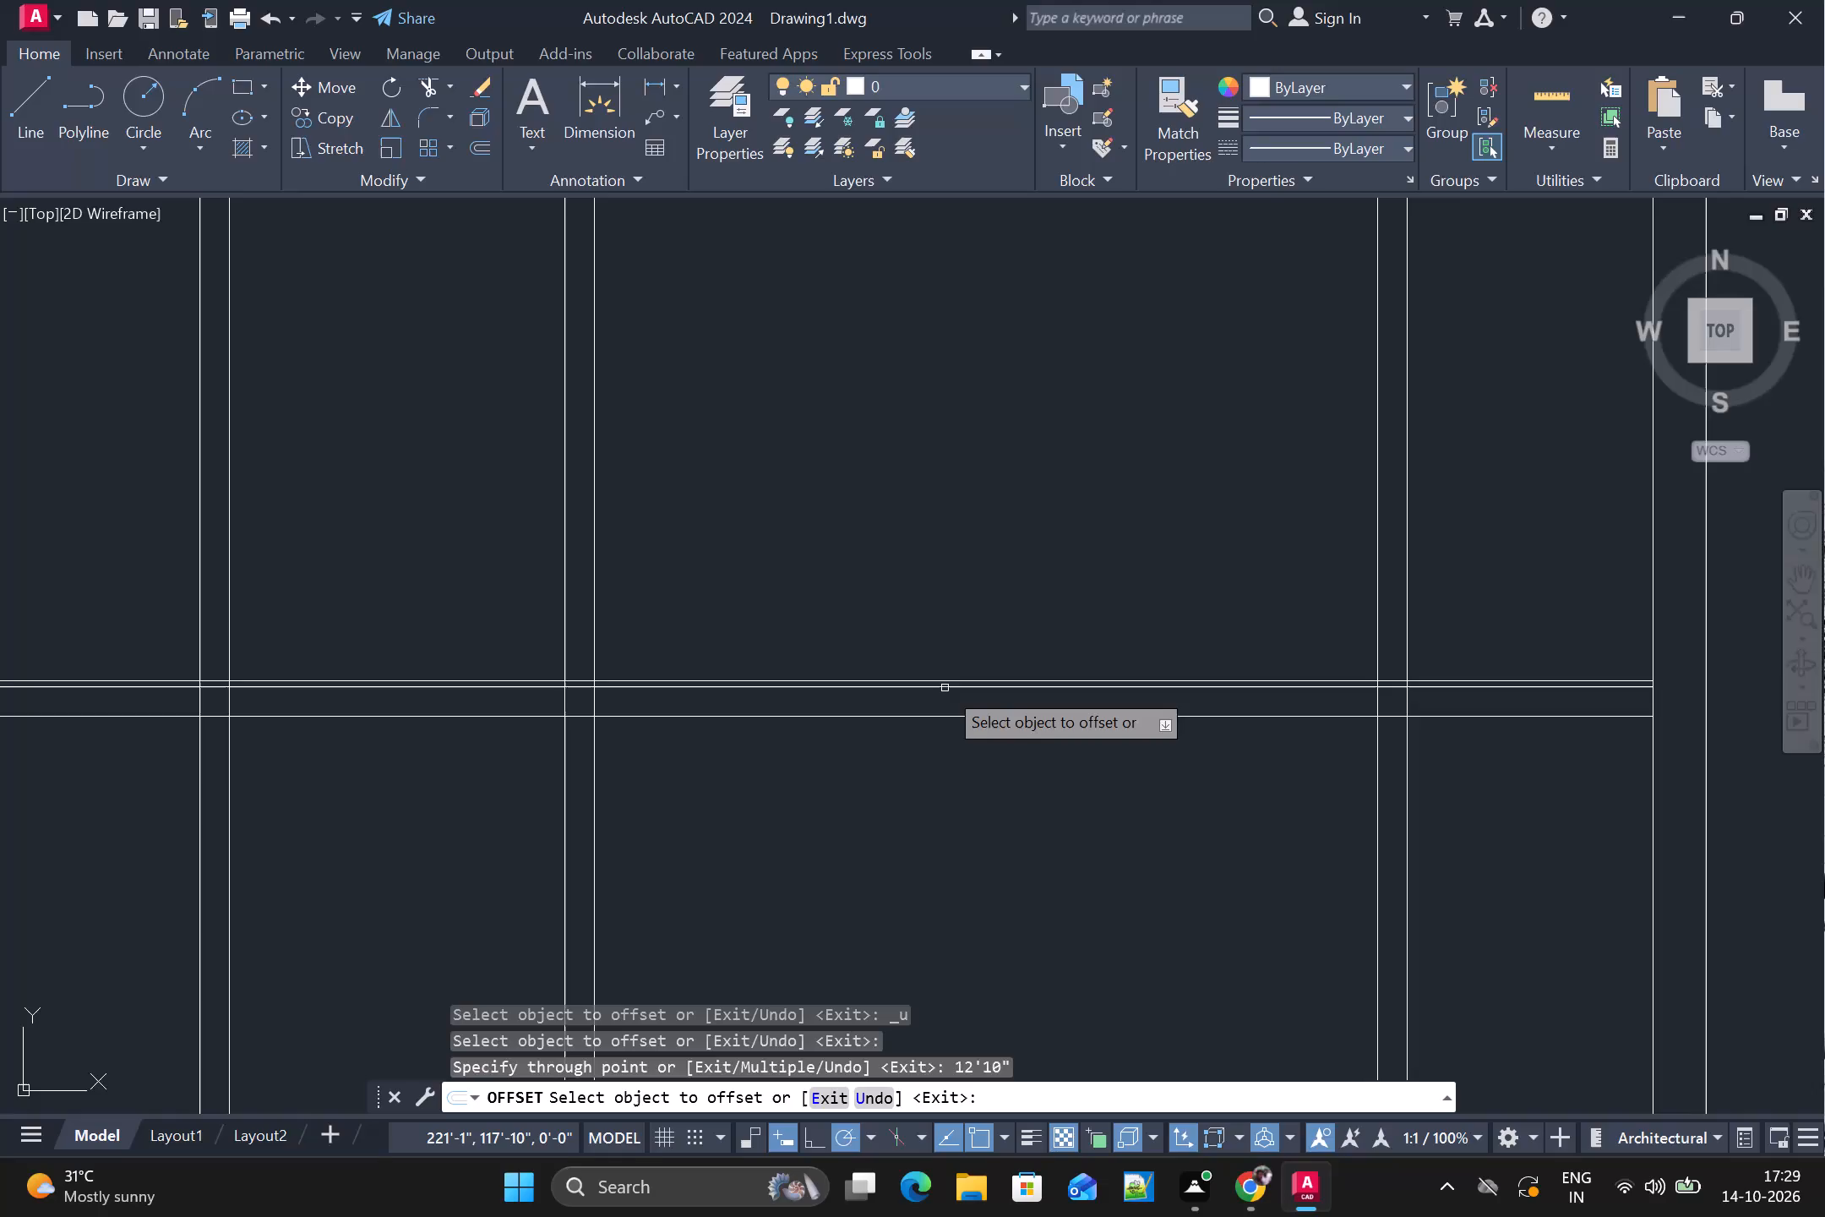
Offset the lower of the two closely spaced lines at the second horizontal wall 5" downward using Through.
left_click(945, 688)
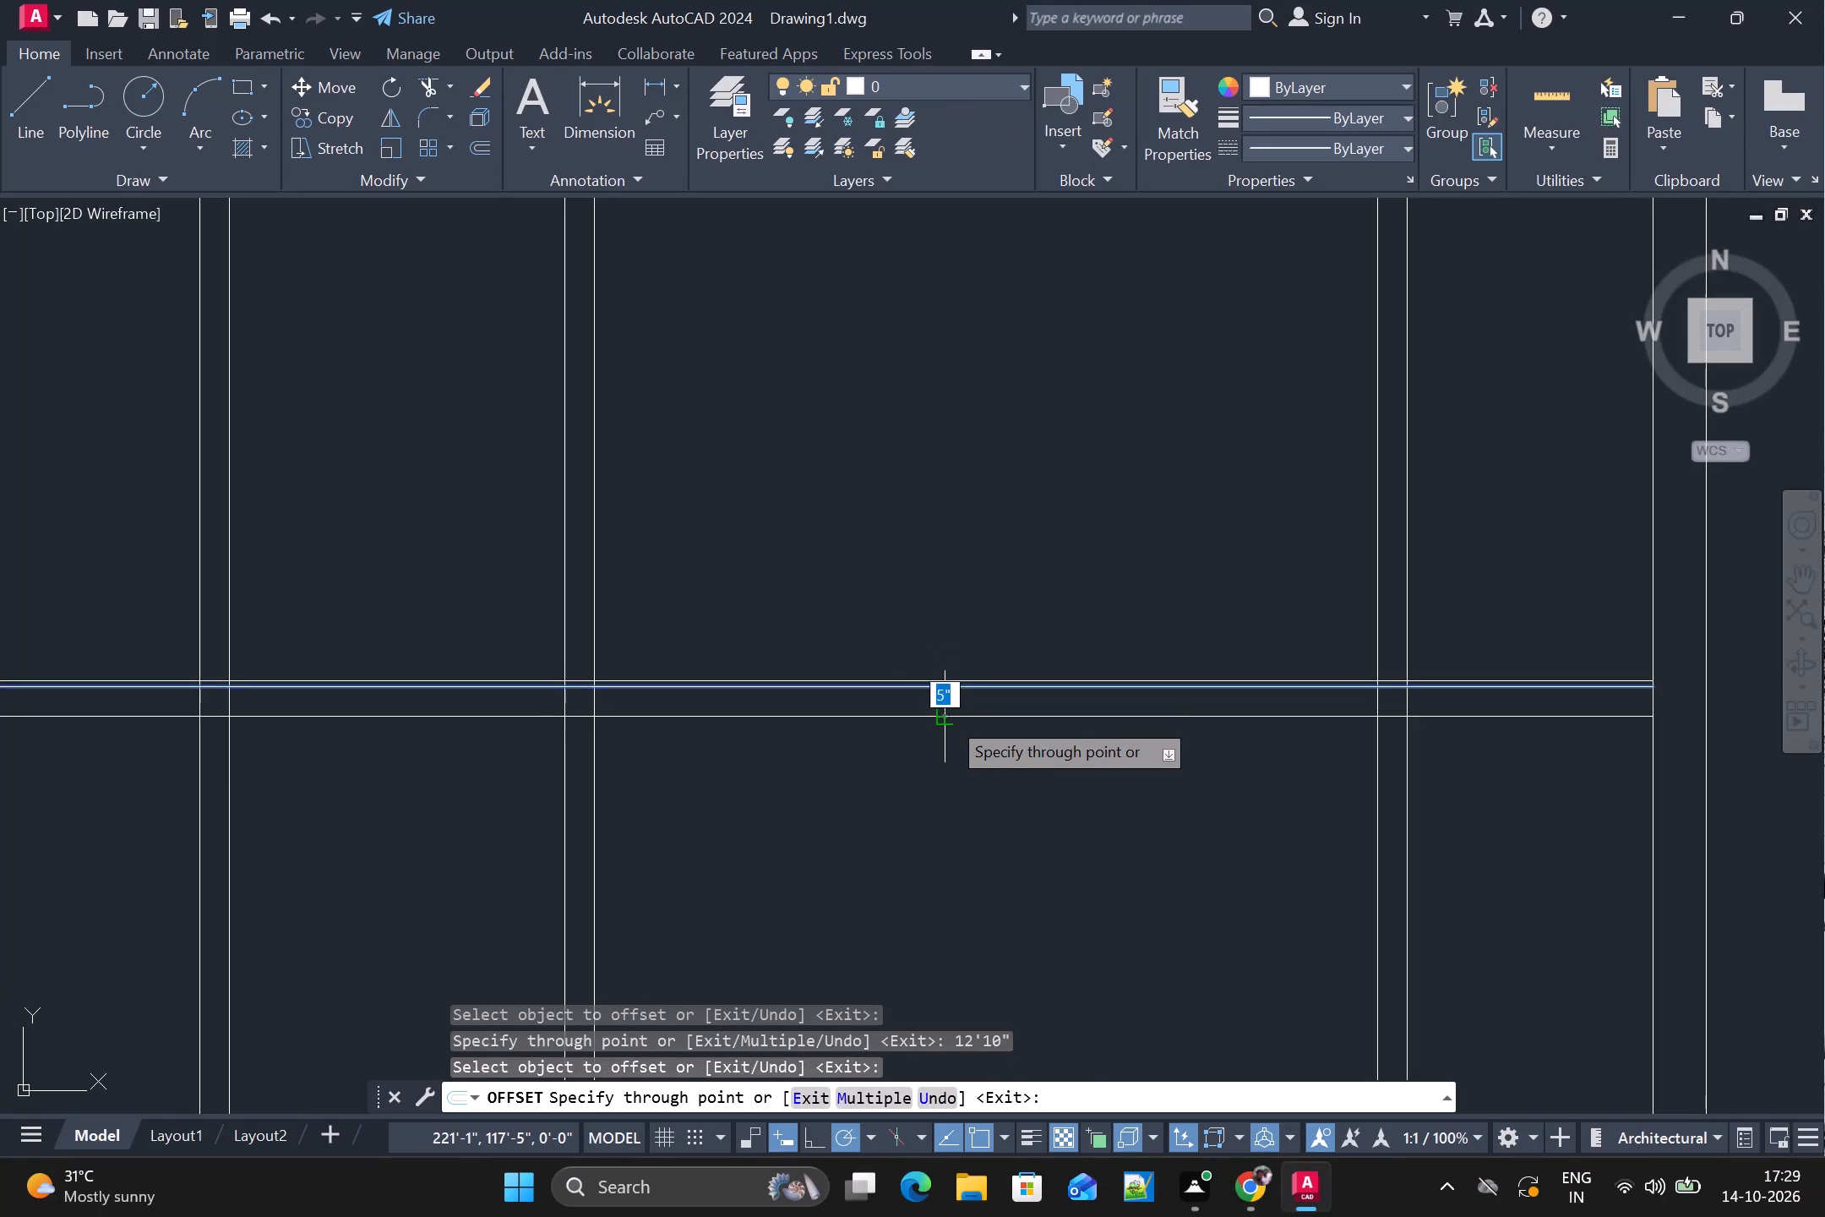
type("5\"")
key("Return")
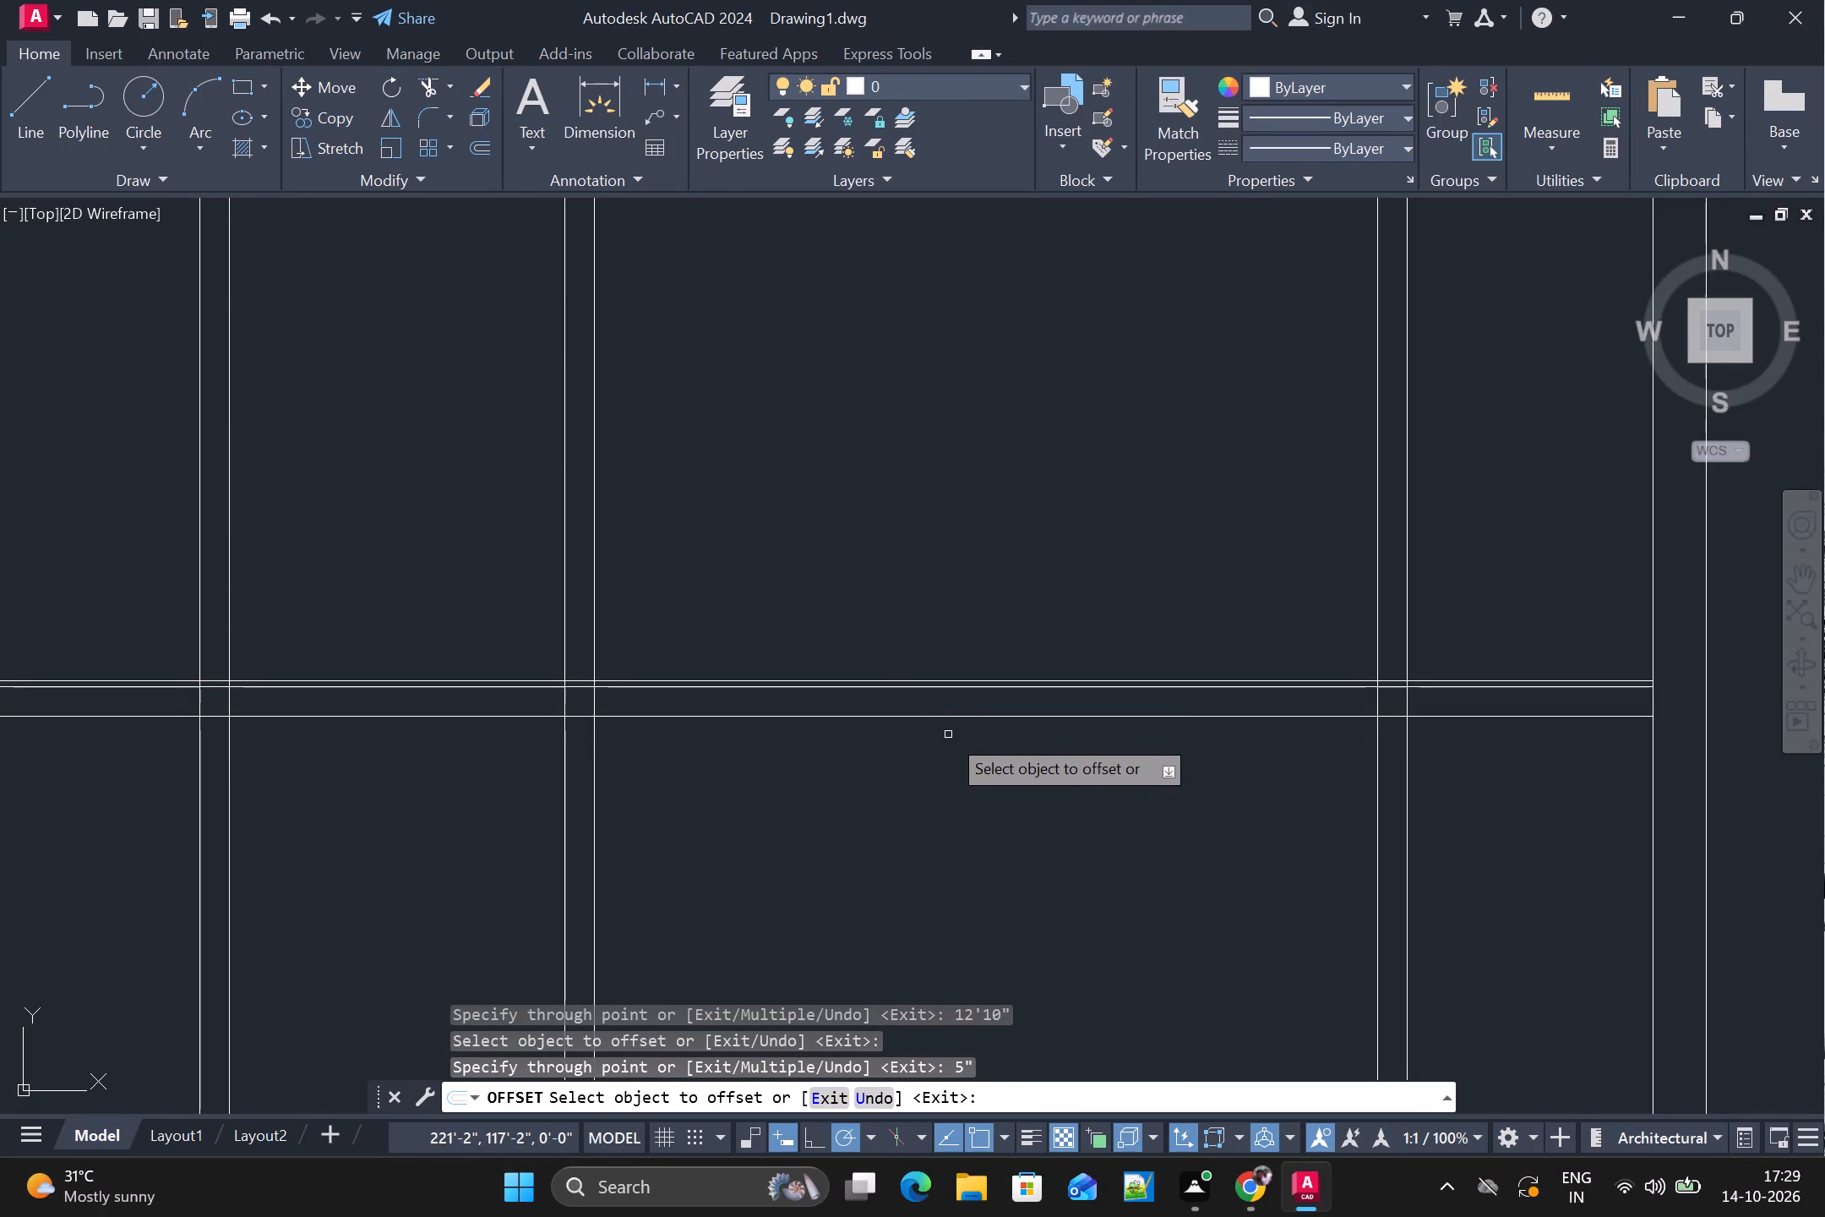
scroll(948, 734, "down", 1)
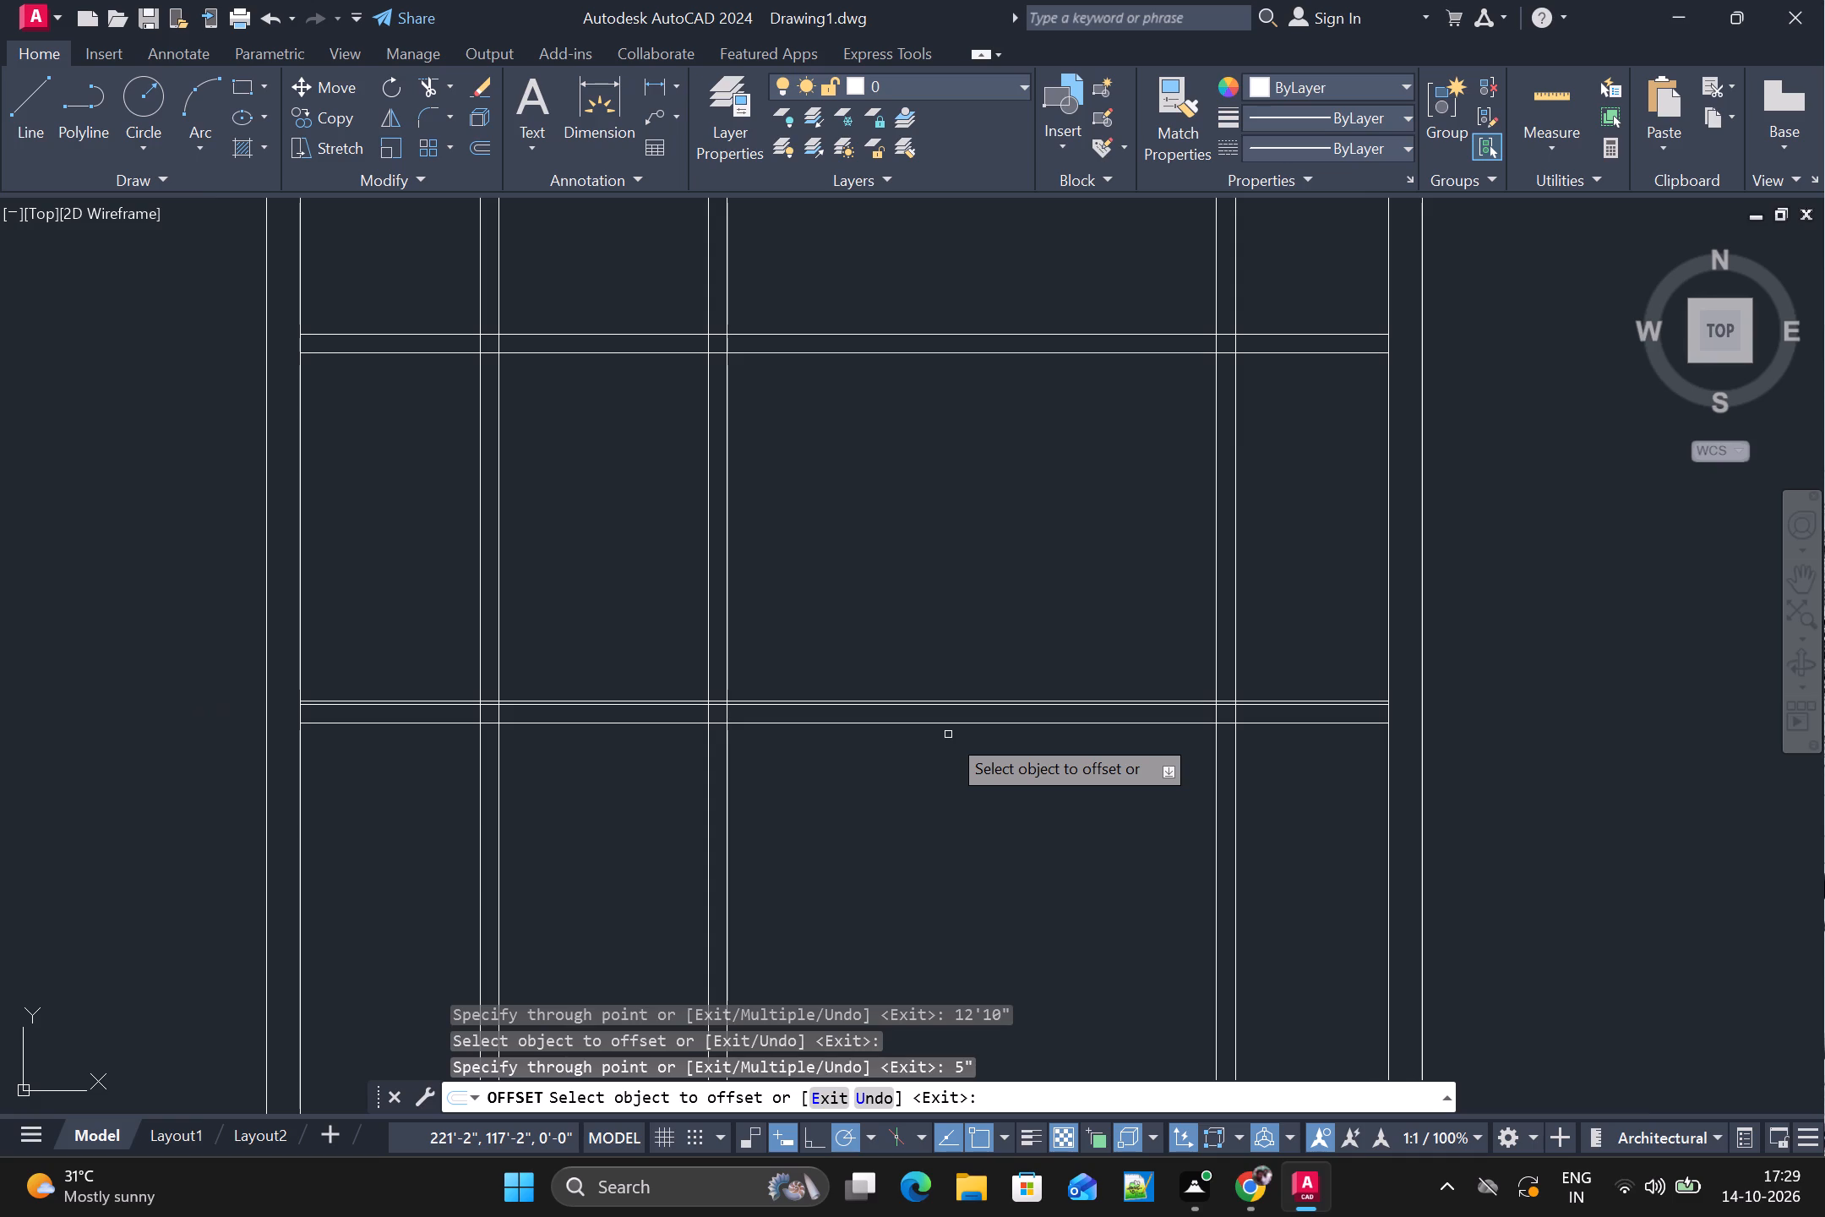
scroll(949, 735, "down", 1)
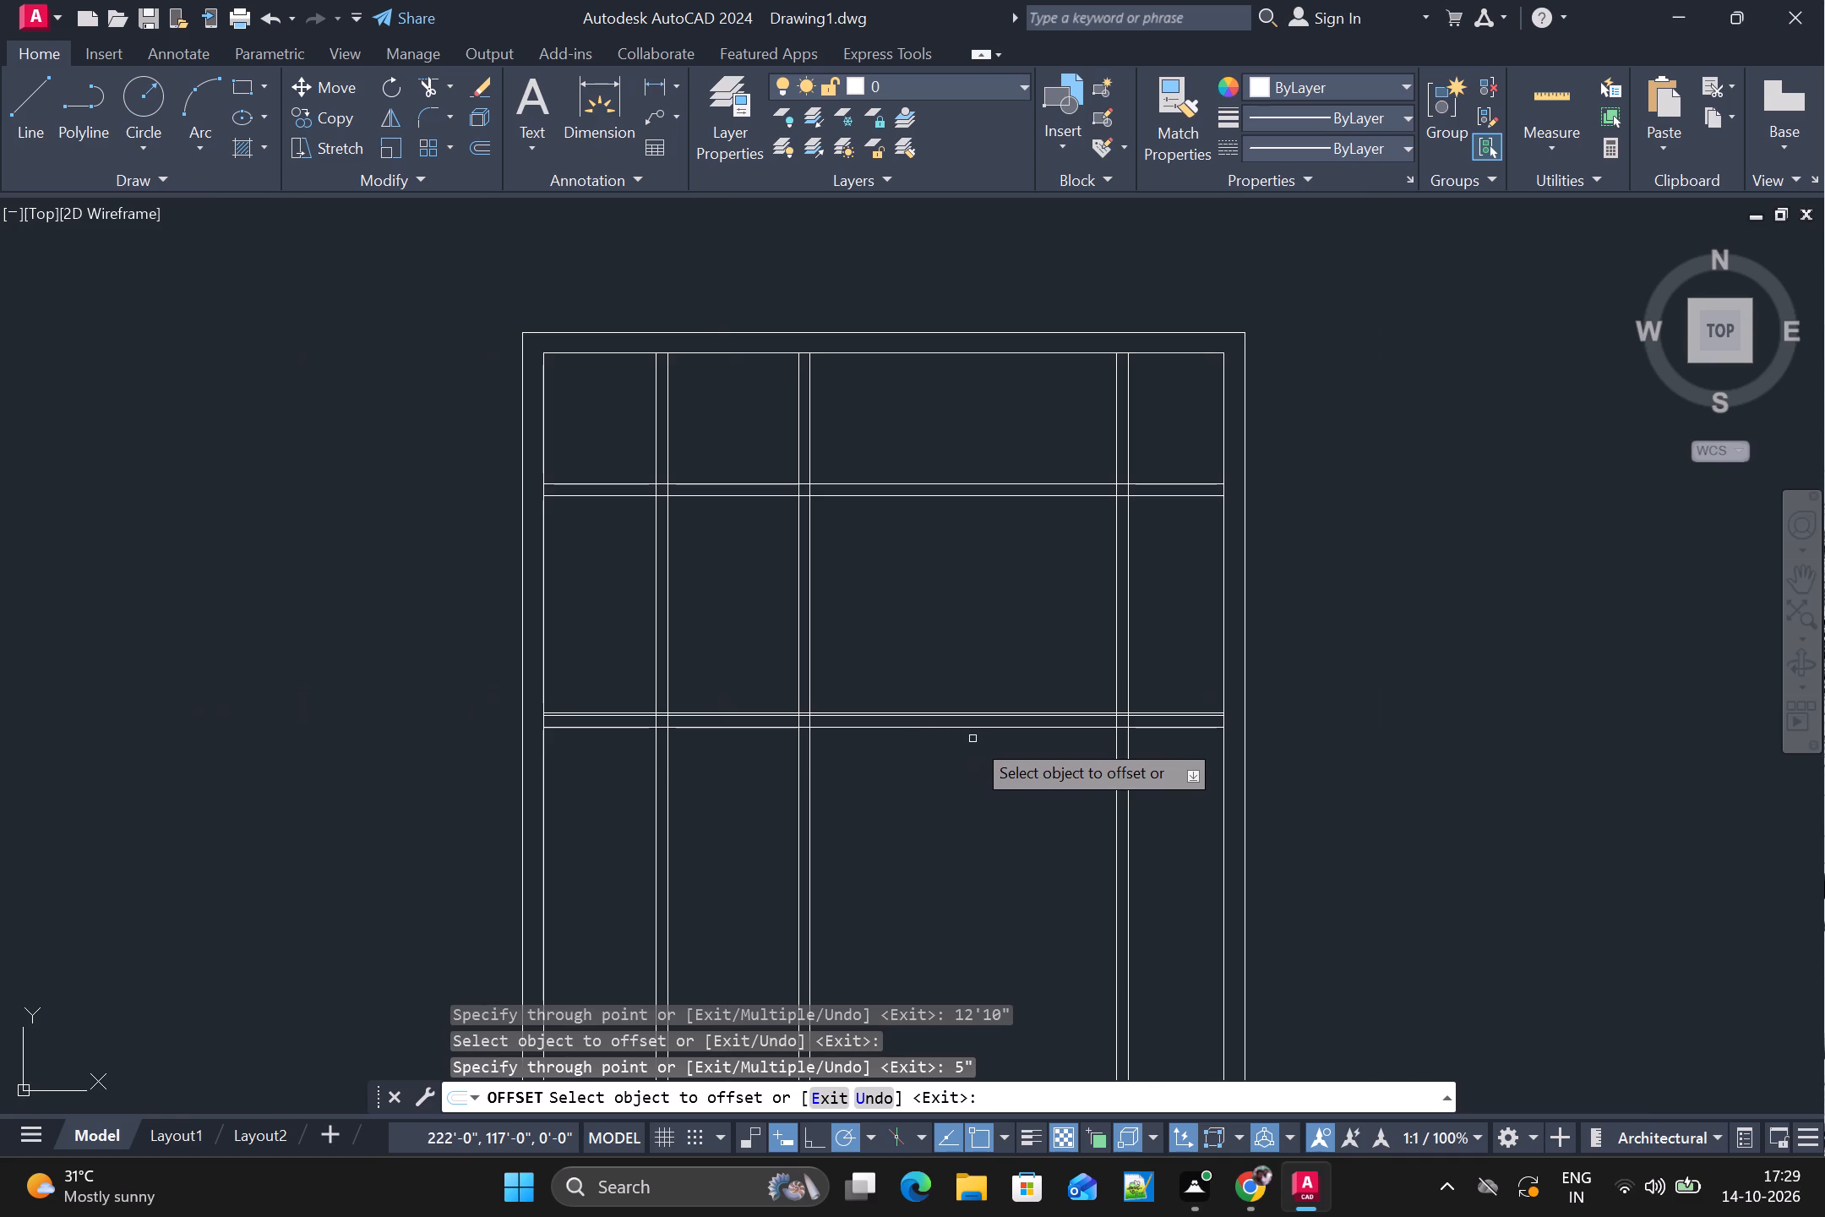
key("Escape")
key("Escape")
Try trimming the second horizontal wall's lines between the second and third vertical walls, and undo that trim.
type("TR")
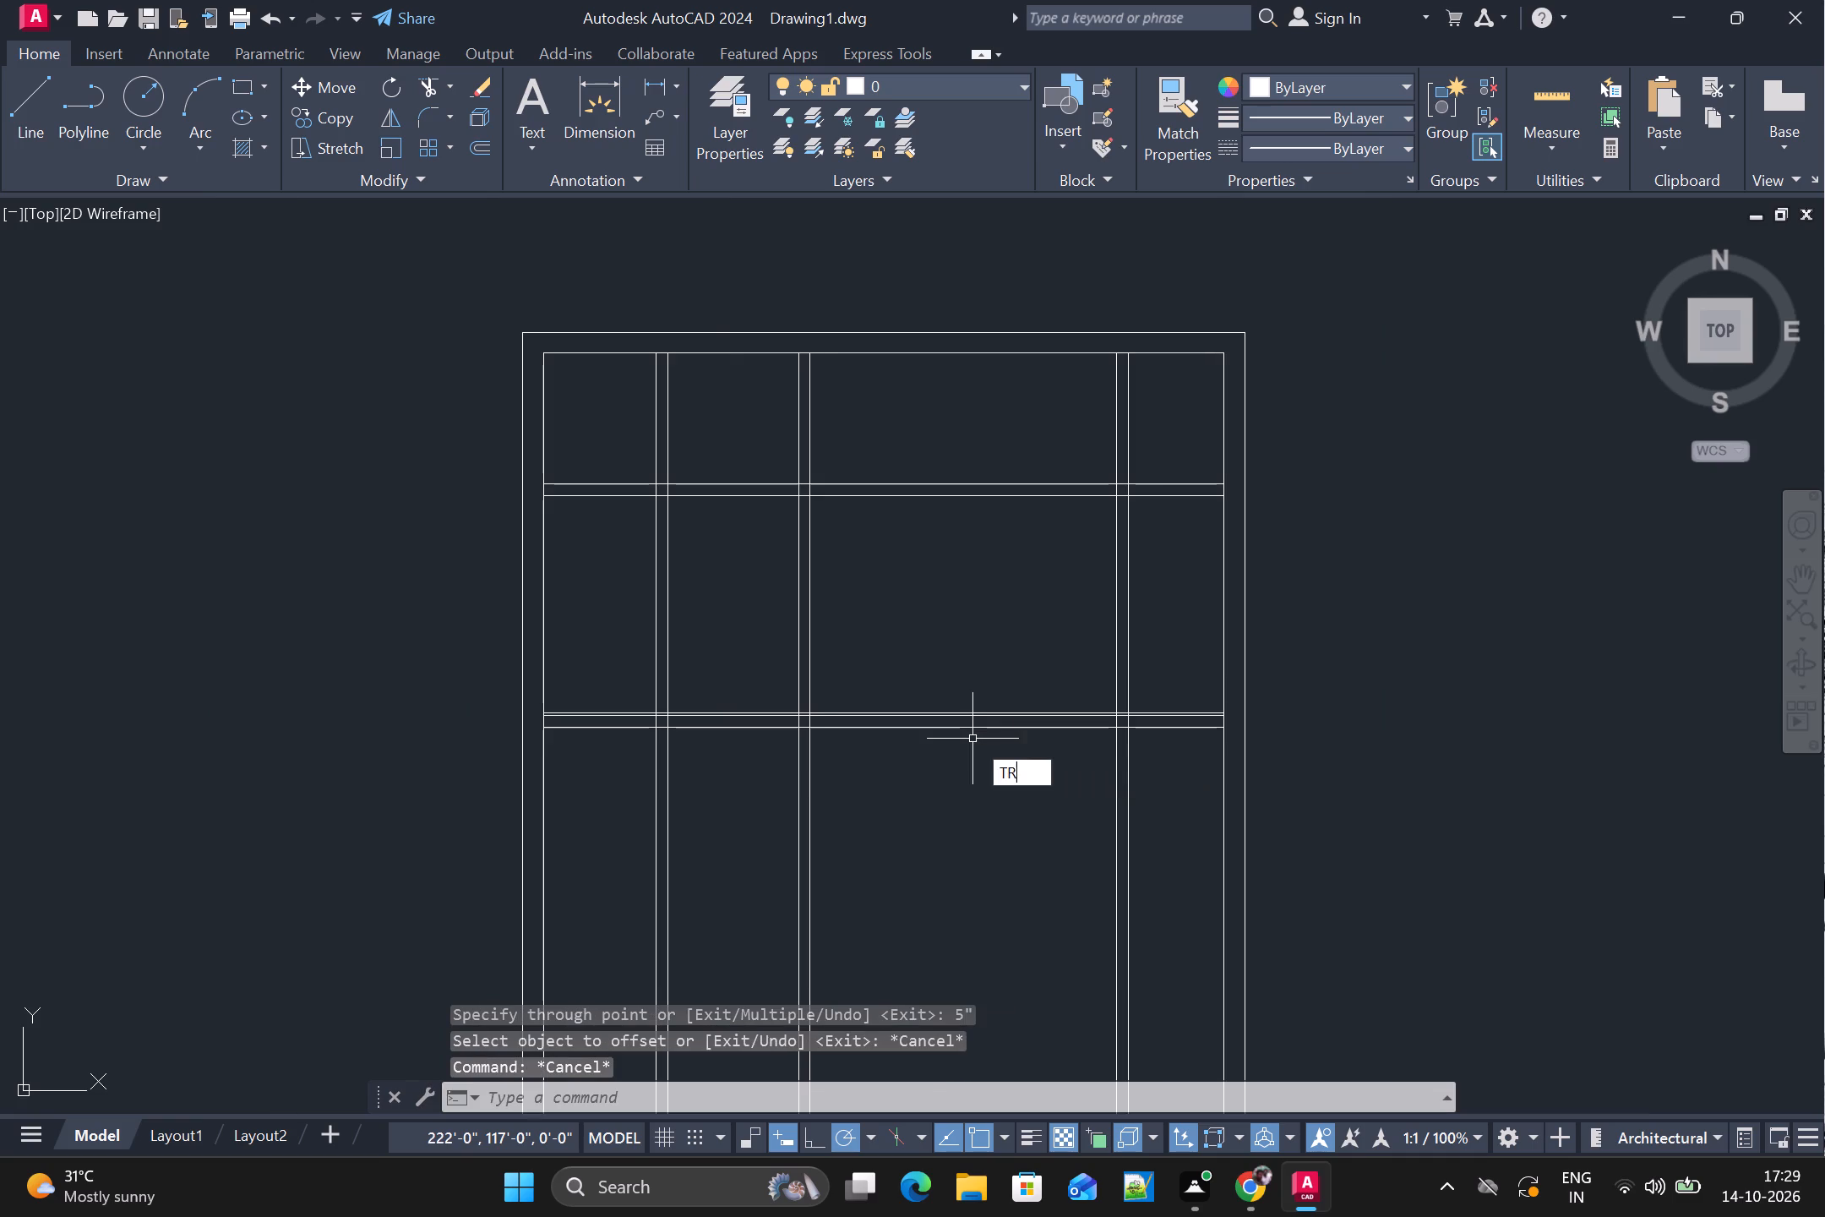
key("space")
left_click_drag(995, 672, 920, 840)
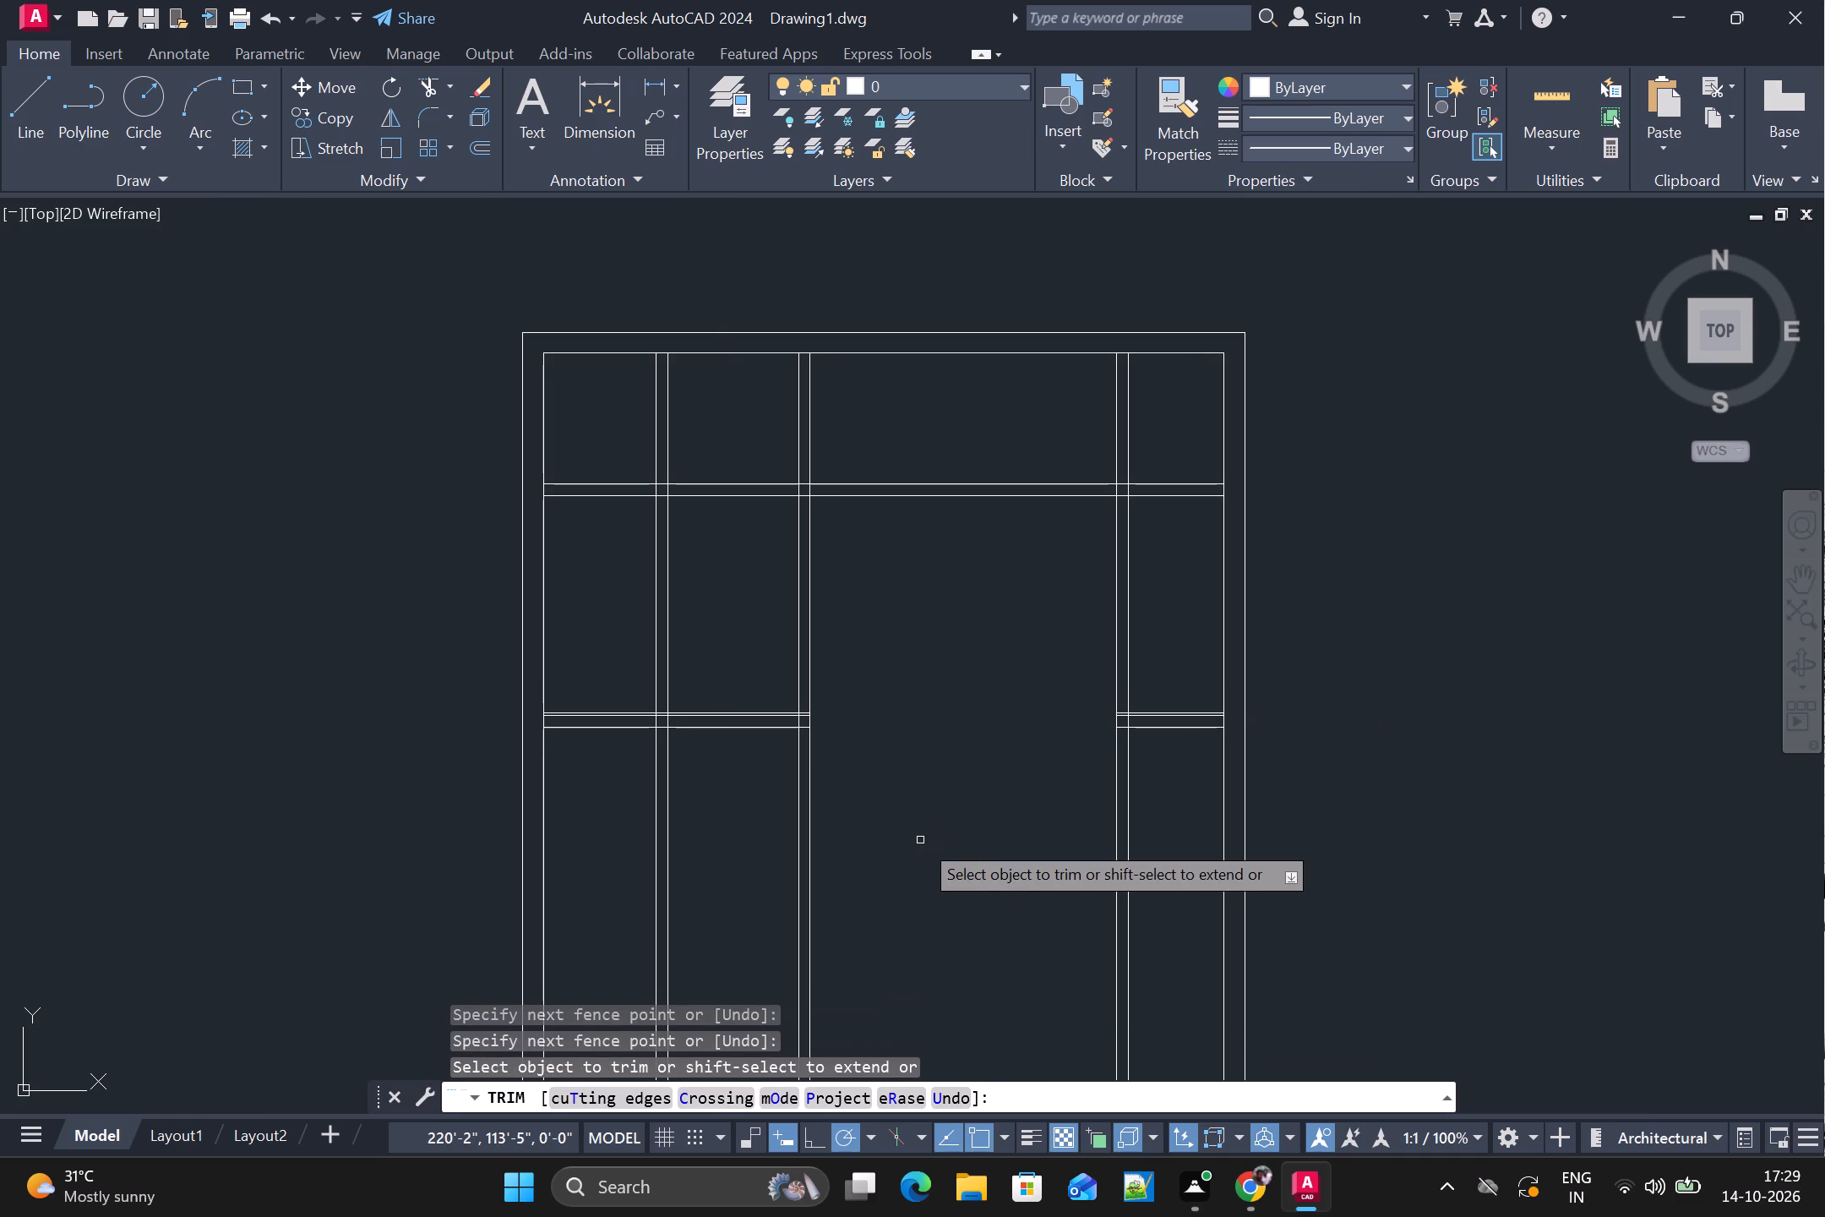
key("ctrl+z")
Trim away the extra middle line inside the second horizontal wall.
scroll(951, 701, "up", 5)
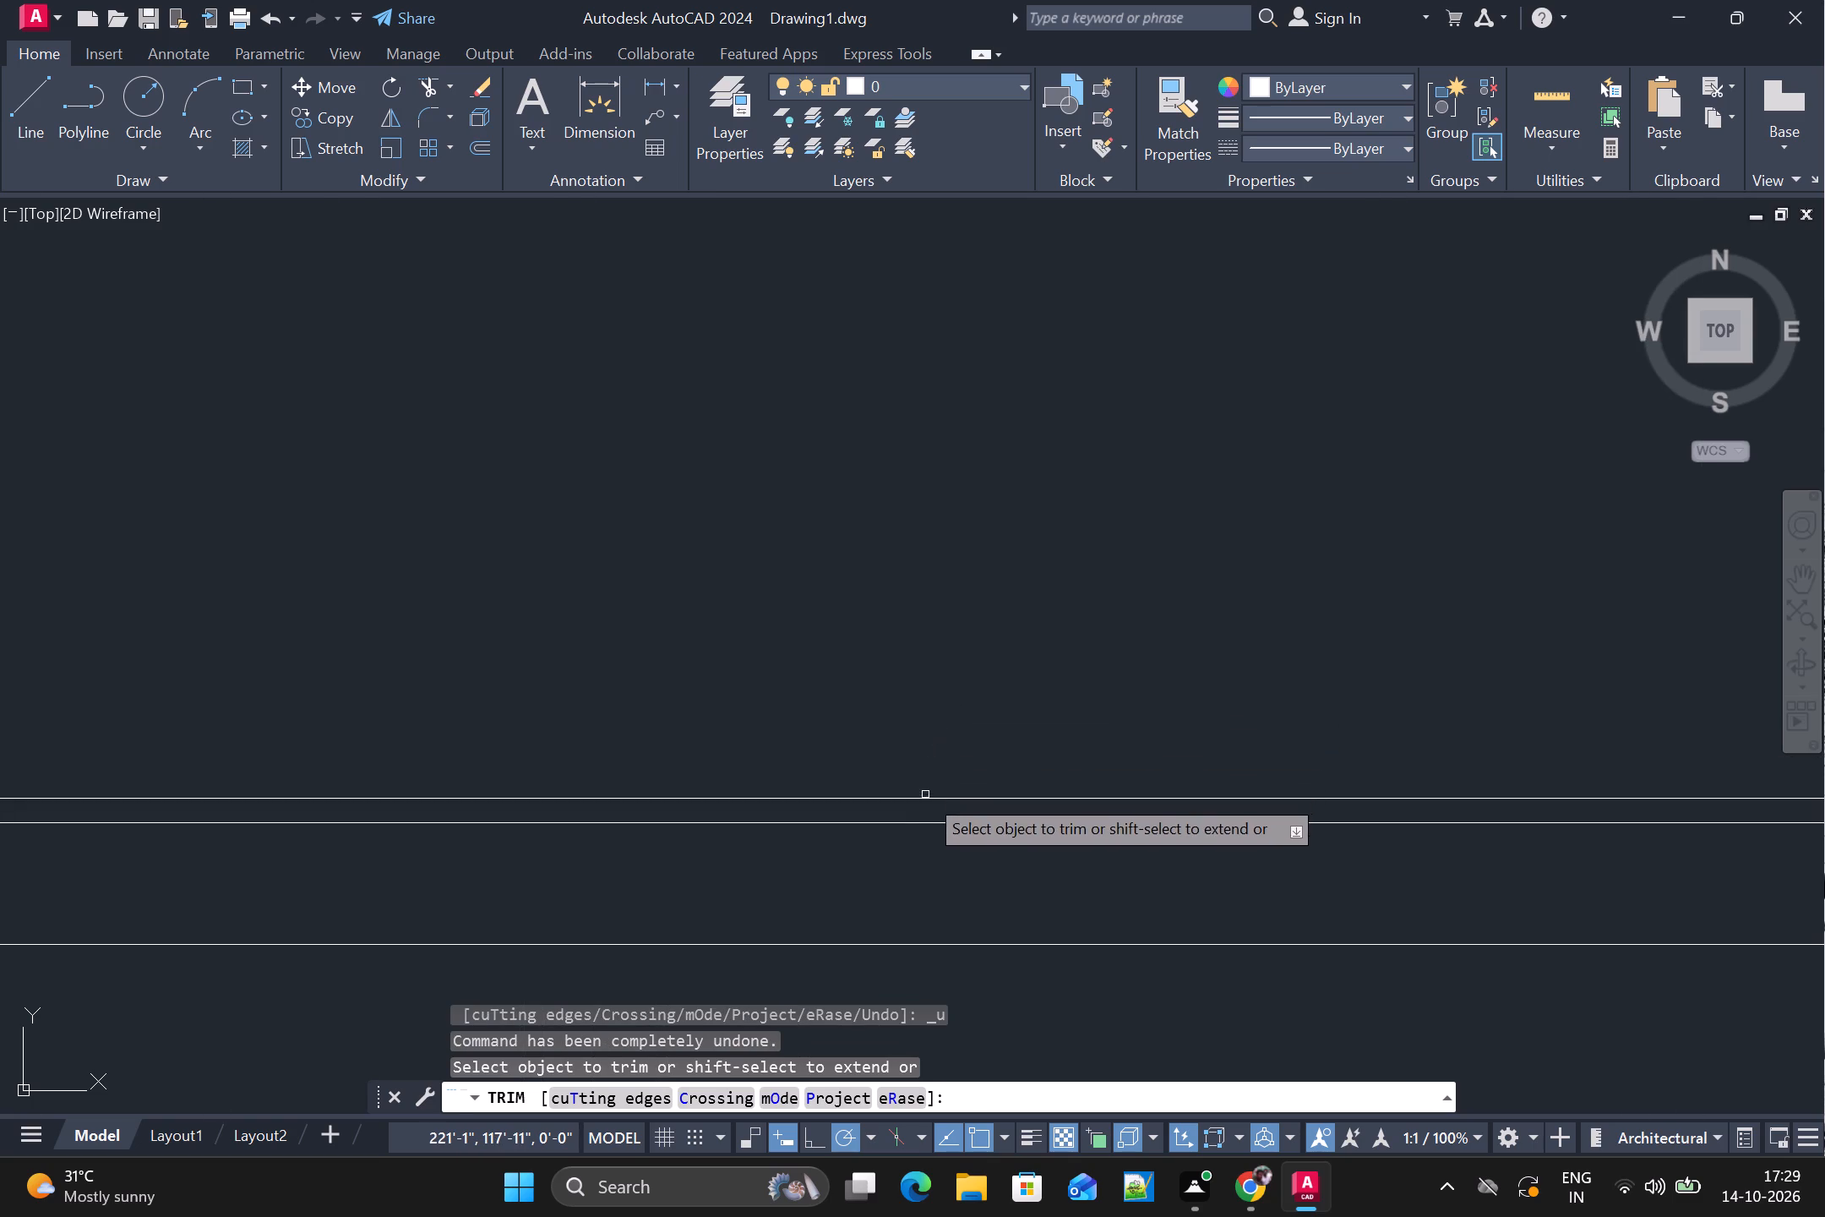
left_click_drag(924, 820, 922, 843)
scroll(922, 843, "down", 4)
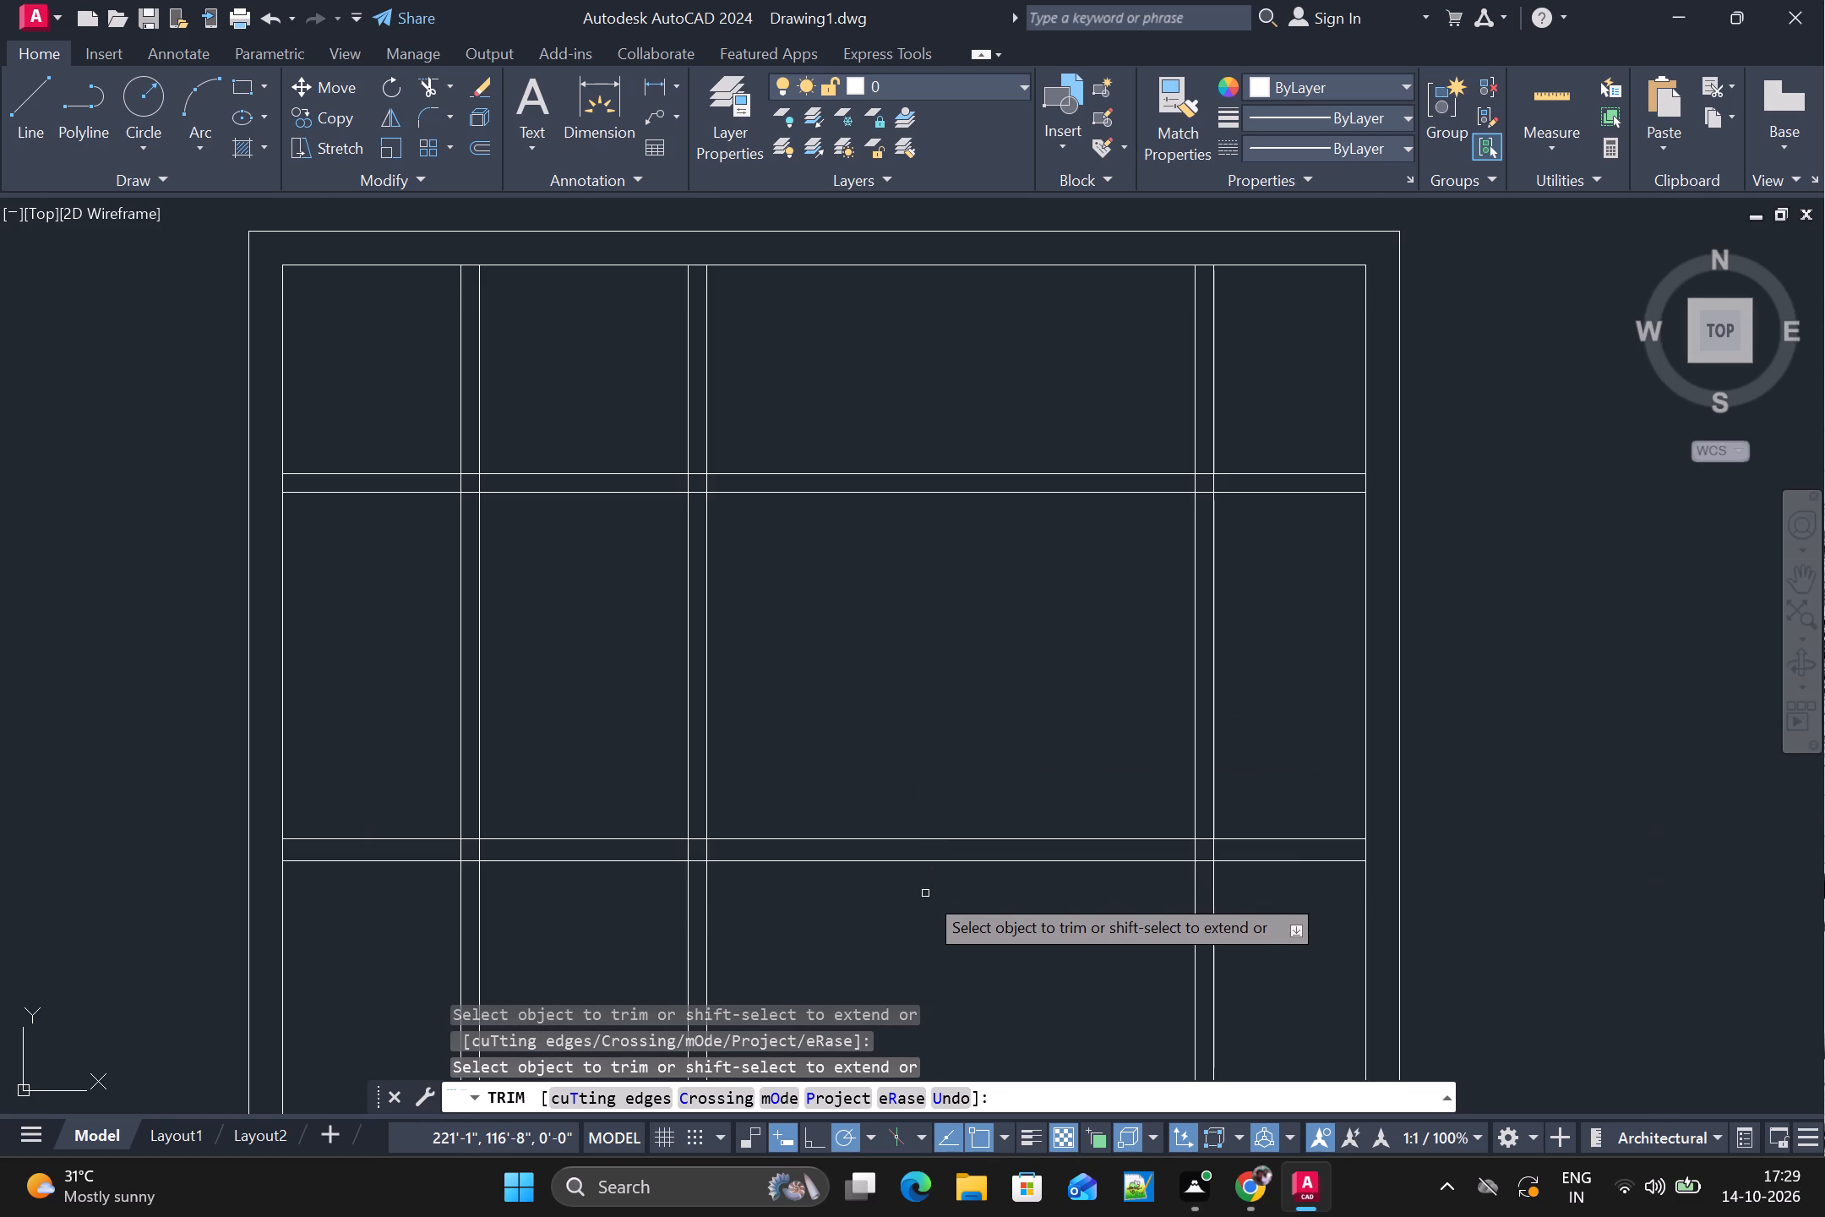
Trim the first horizontal wall between the second and third vertical walls, and the first vertical wall between the two horizontal walls.
scroll(904, 644, "down", 1)
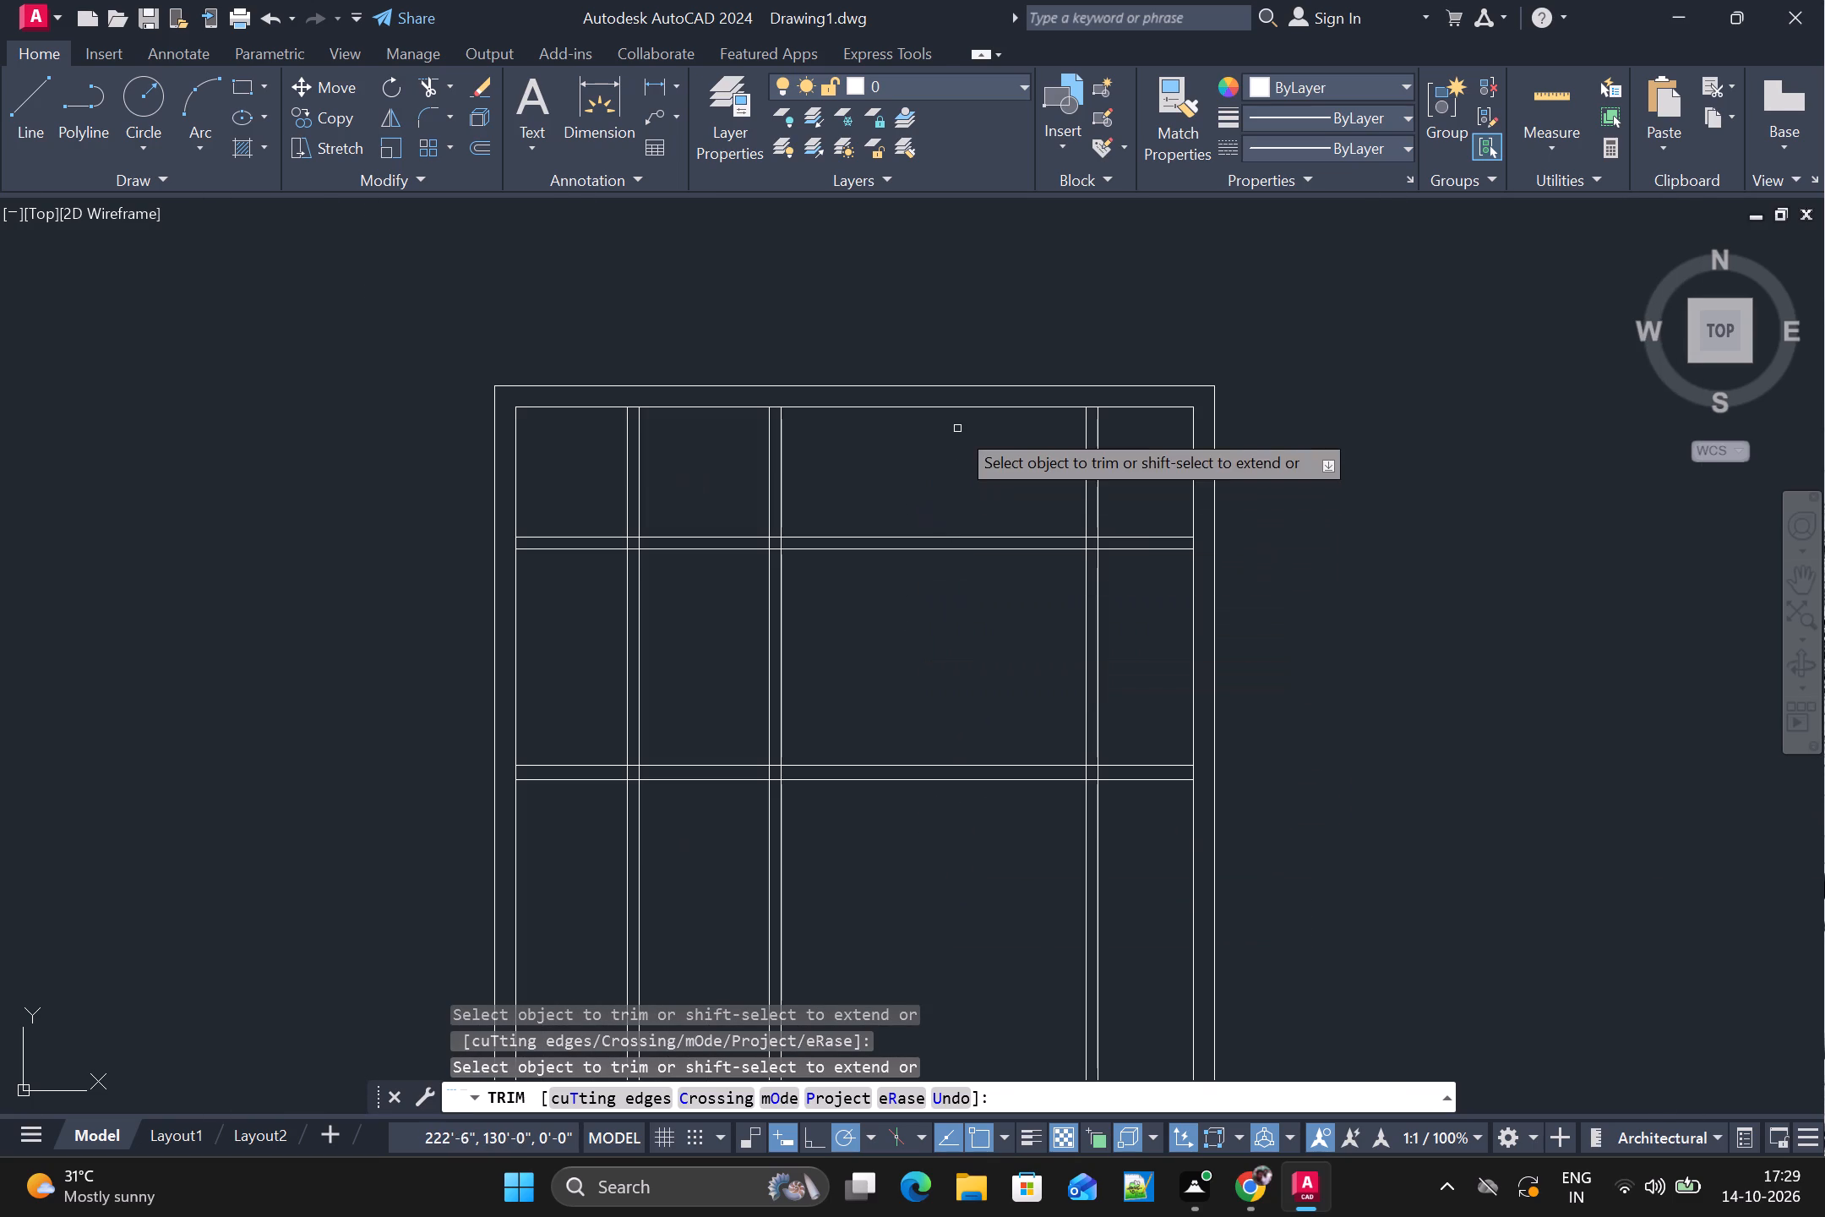
left_click_drag(962, 463, 905, 659)
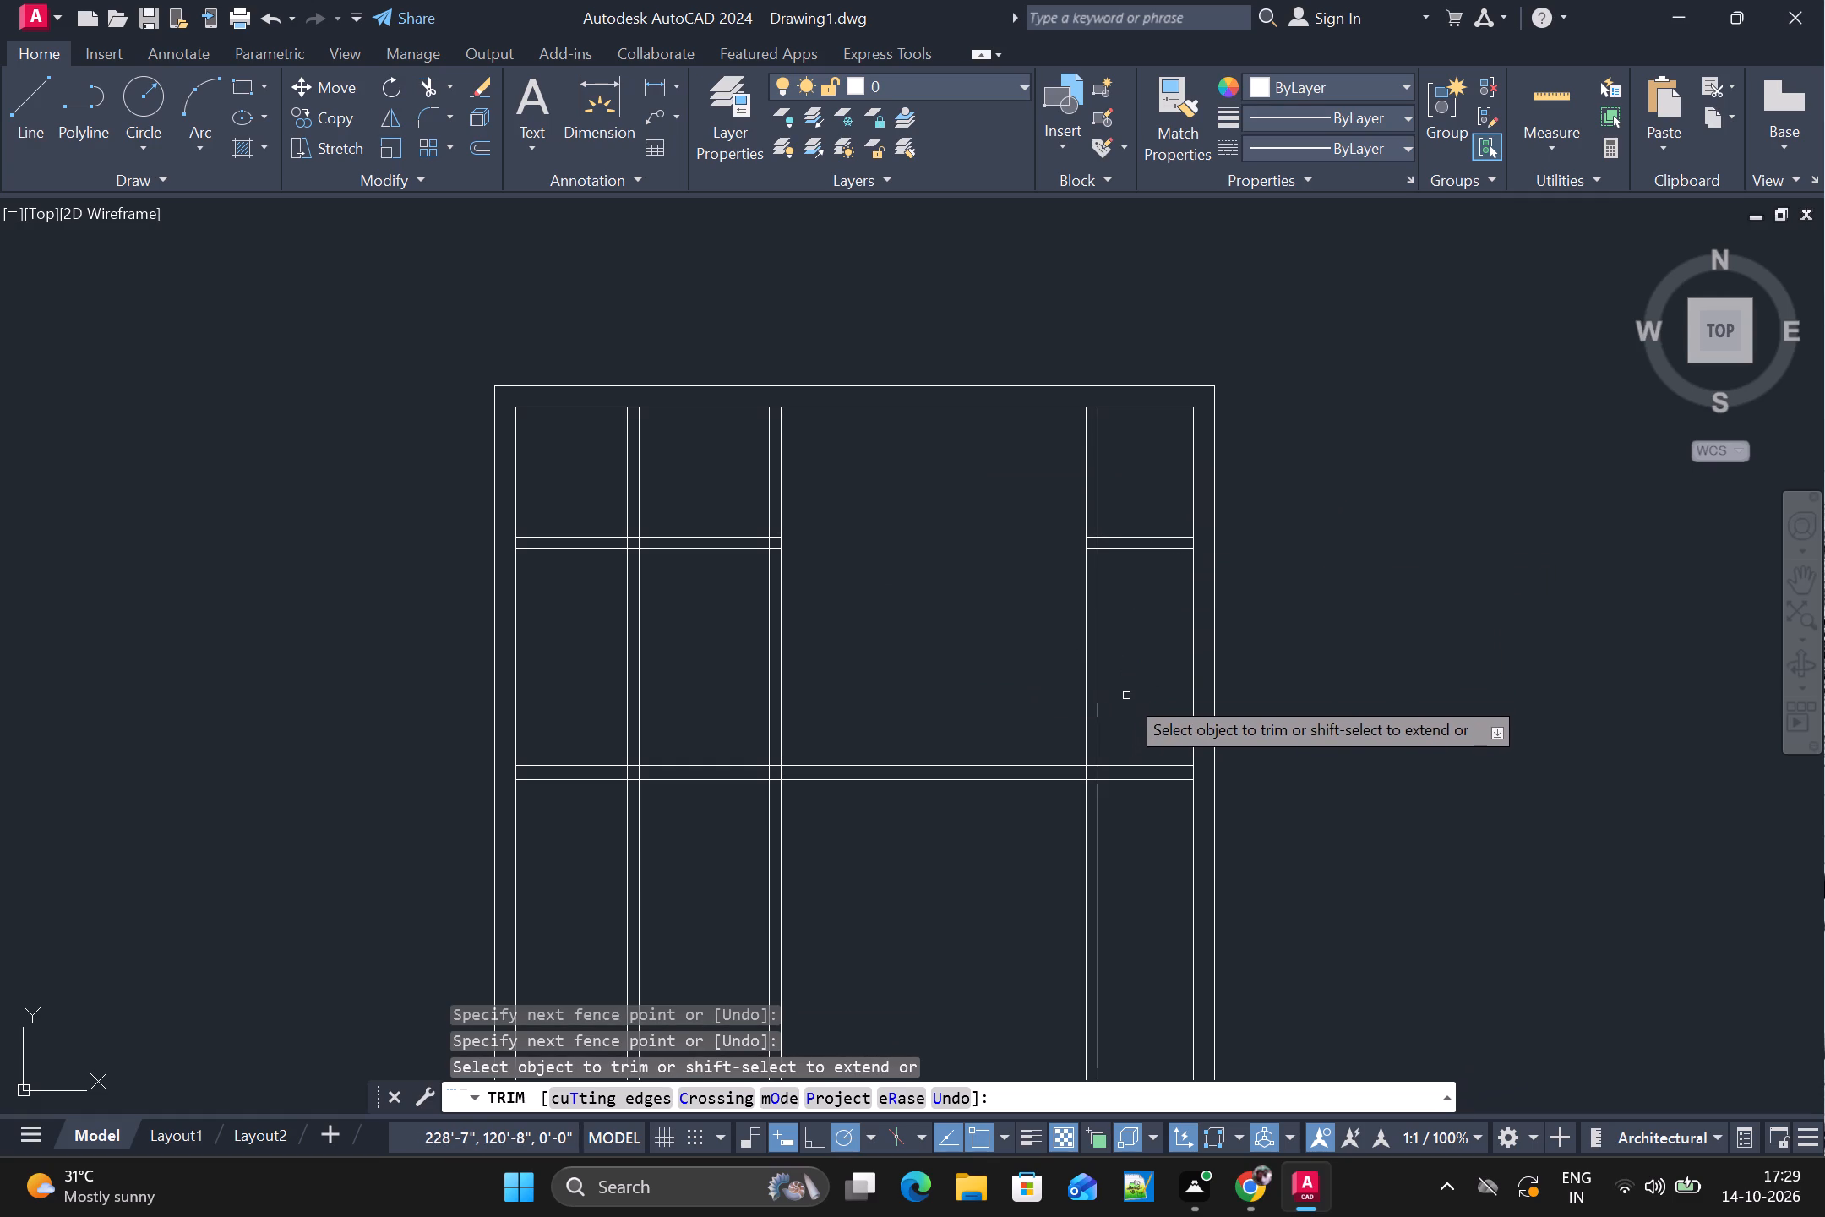
middle_click_drag(1112, 804, 1171, 712)
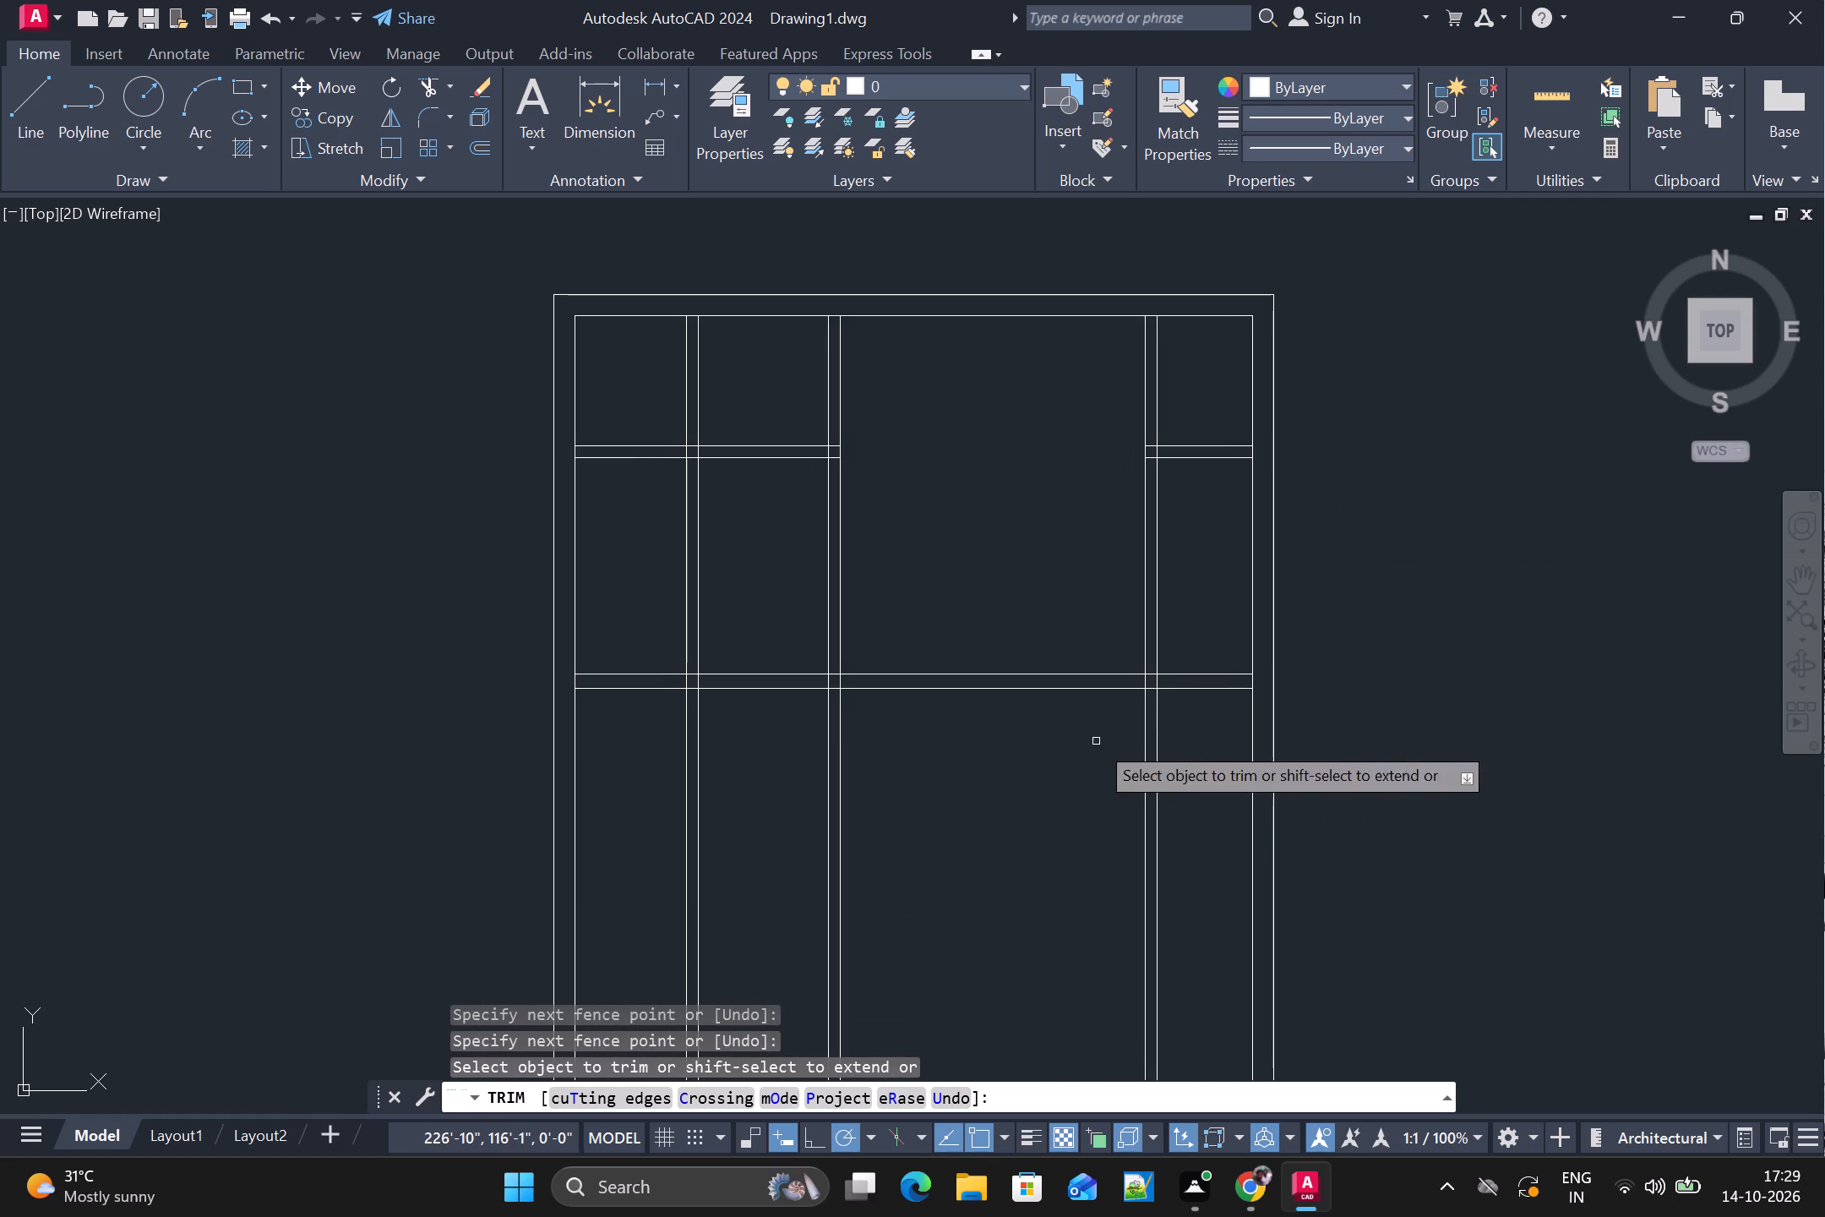
left_click_drag(742, 524, 722, 528)
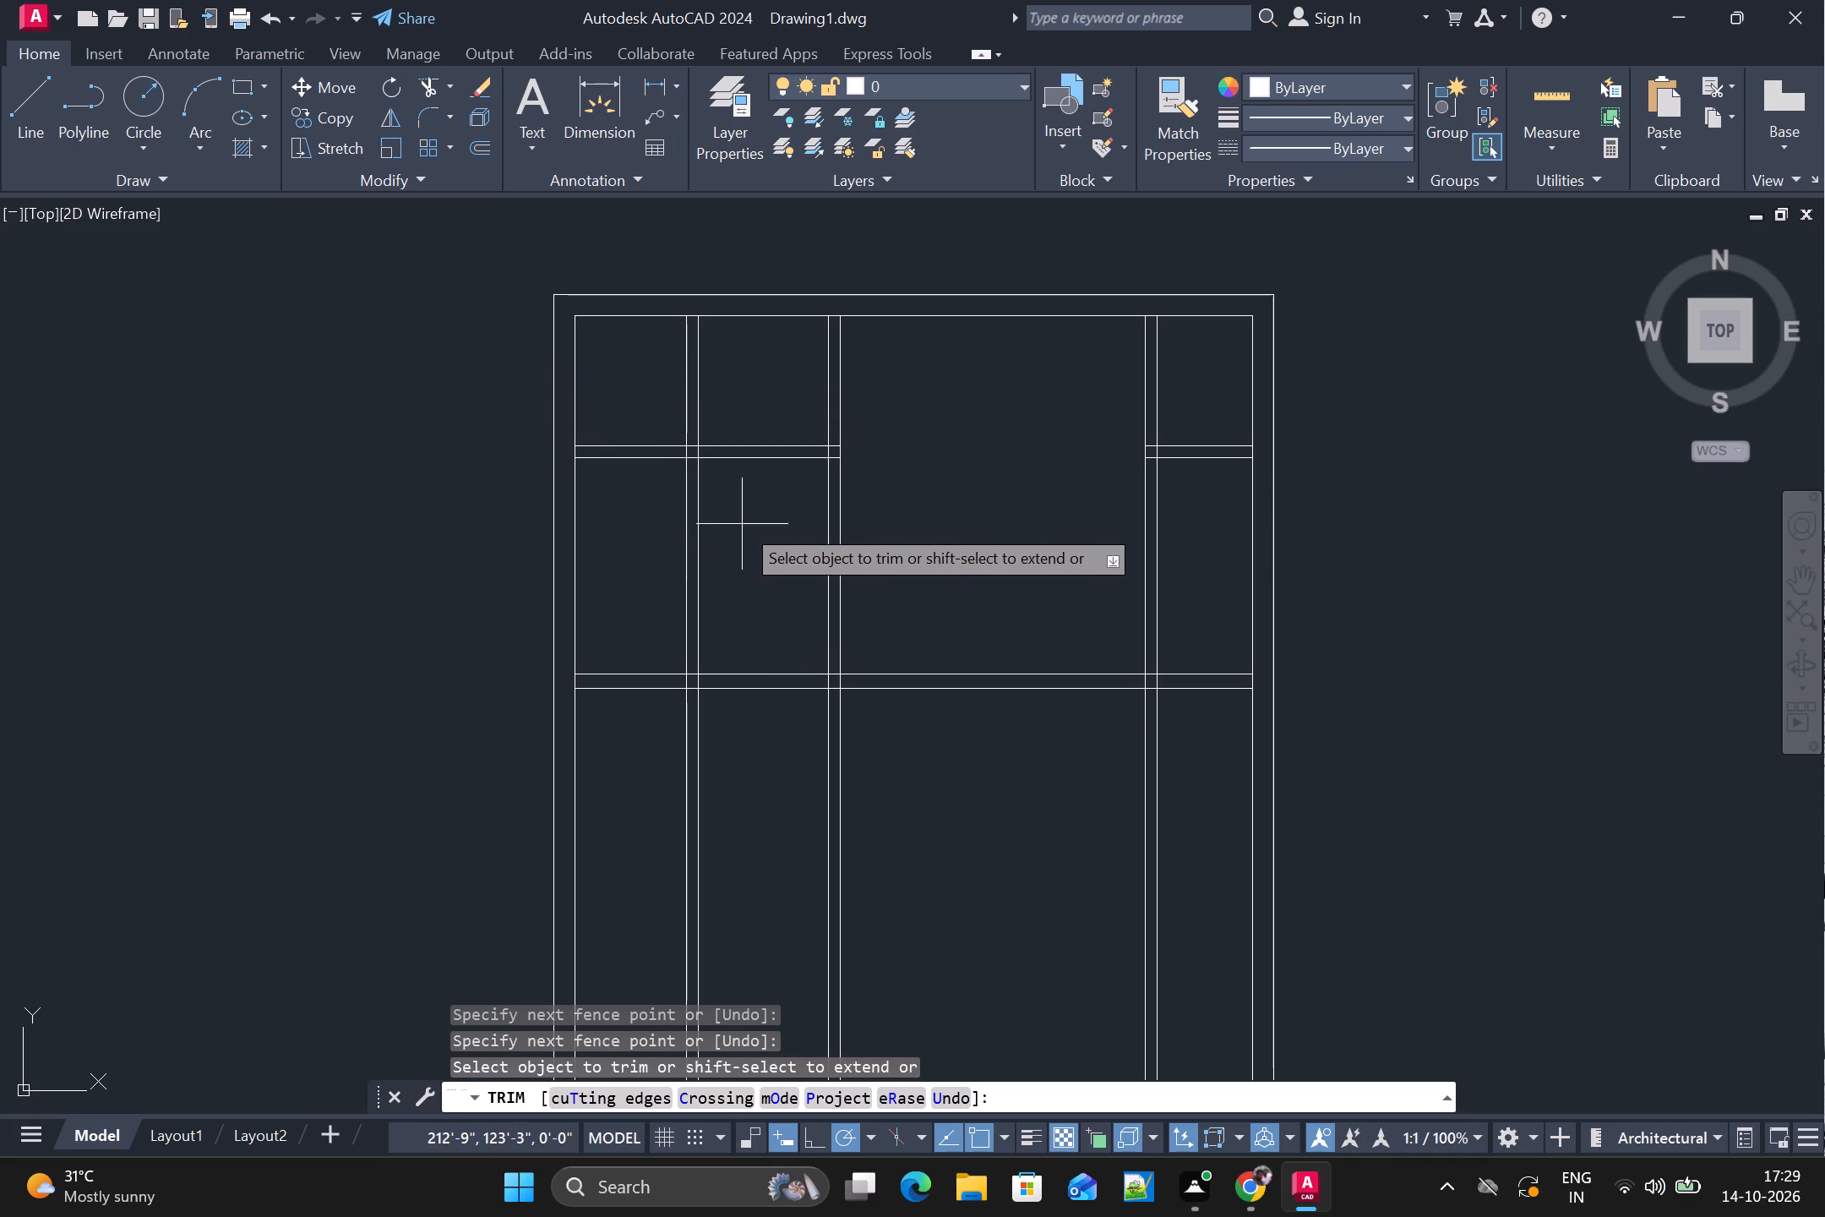
left_click_drag(722, 528, 589, 570)
Trim off all three vertical partition walls below the second horizontal wall.
scroll(599, 580, "down", 2)
middle_click_drag(659, 796, 750, 712)
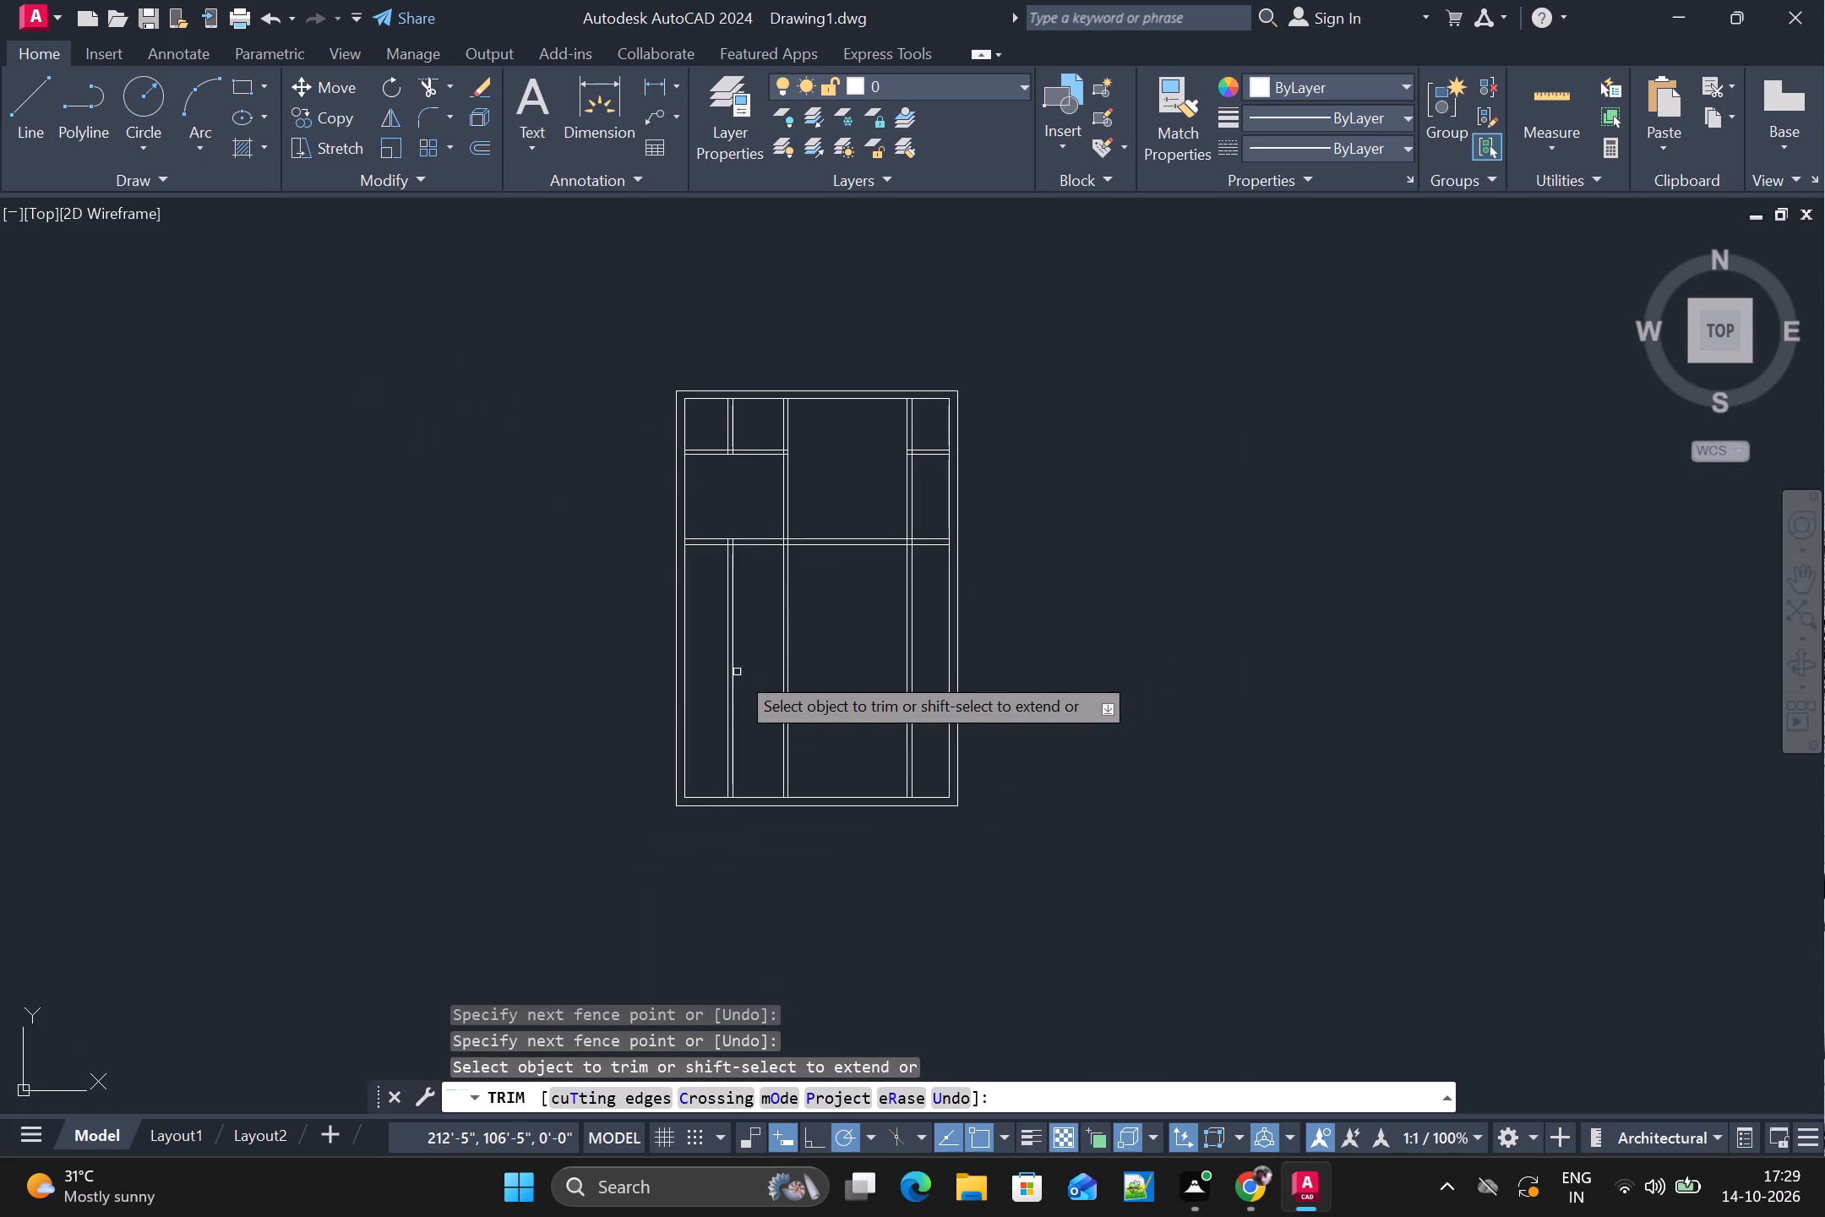
left_click_drag(716, 678, 933, 700)
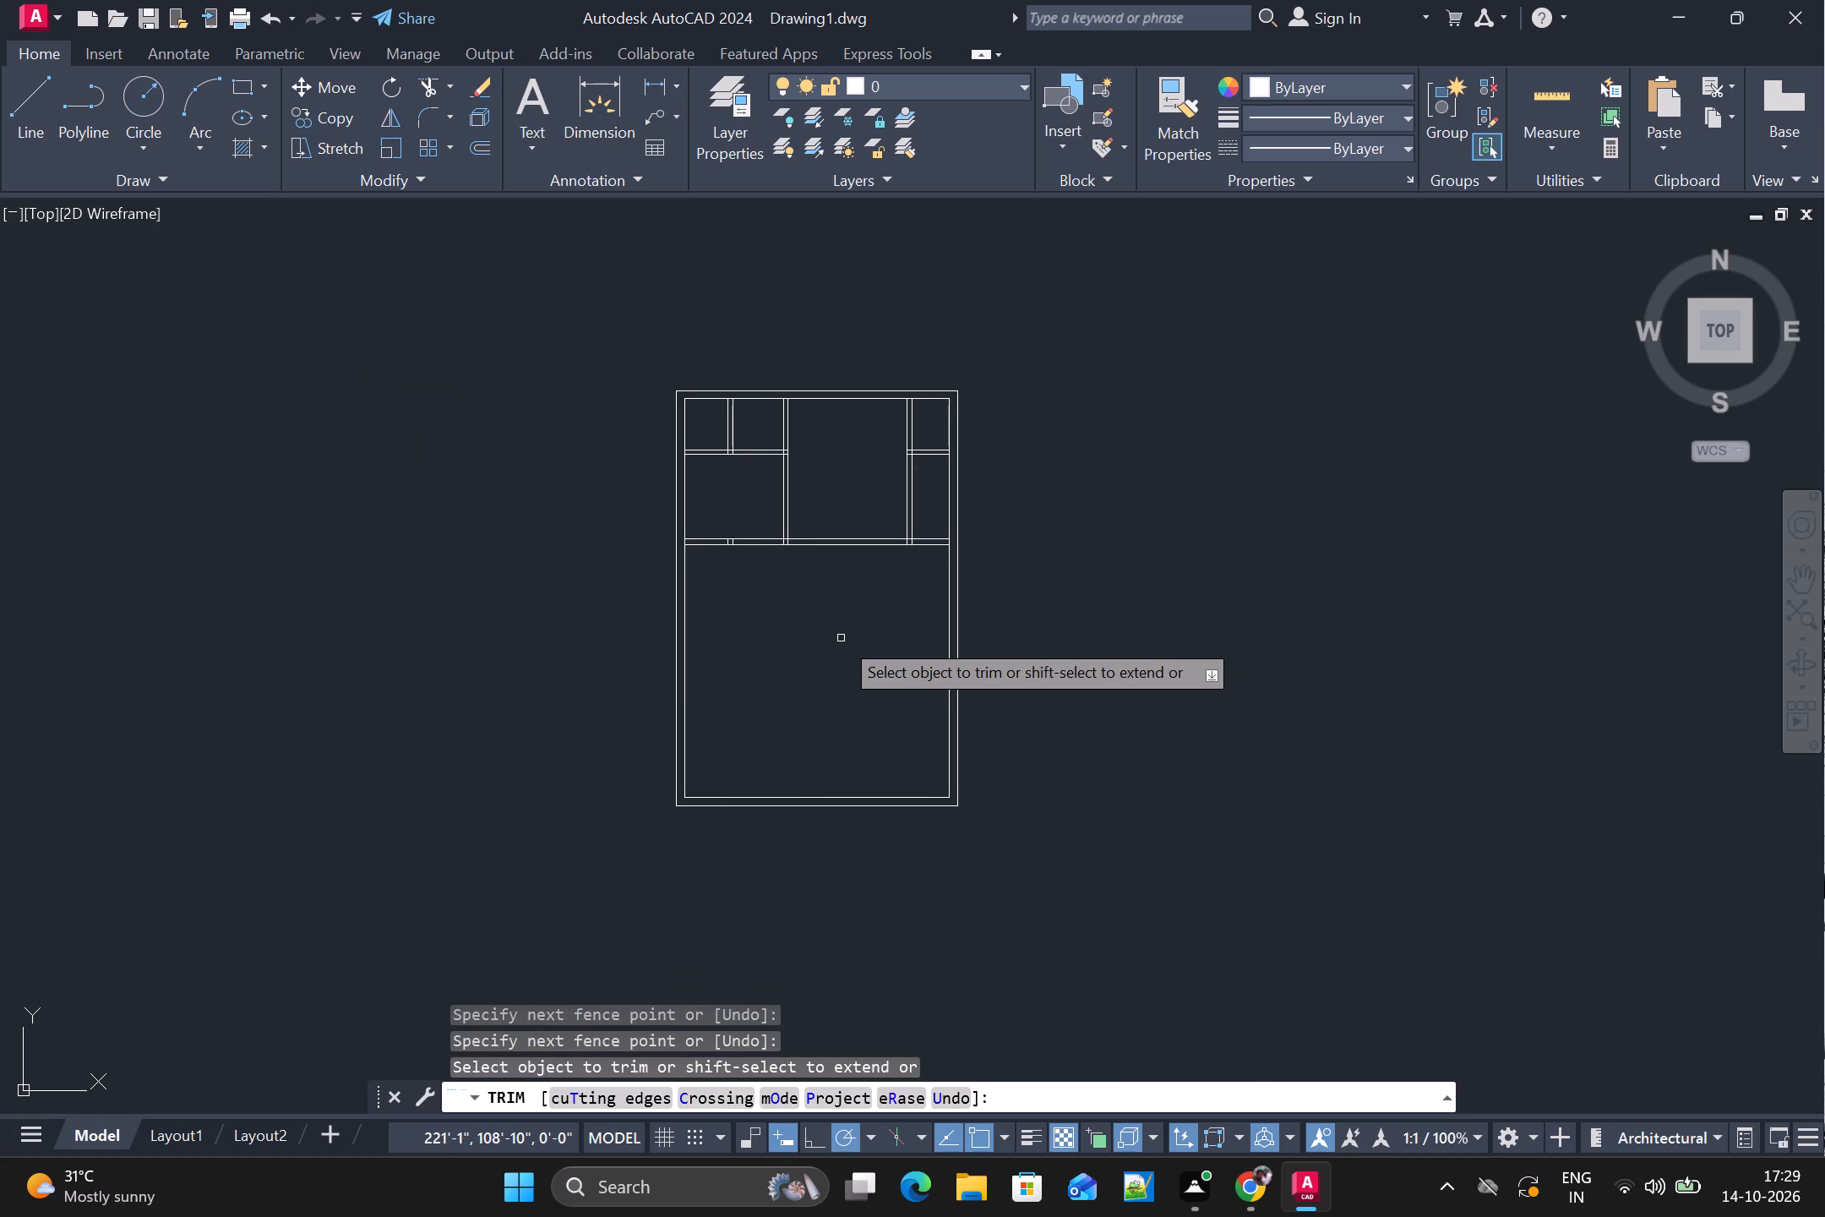
key("Escape")
Build a third horizontal wall by offsetting the second horizontal wall's lower face 9'-2" downward and that line another 5", using Through.
scroll(784, 582, "up", 2)
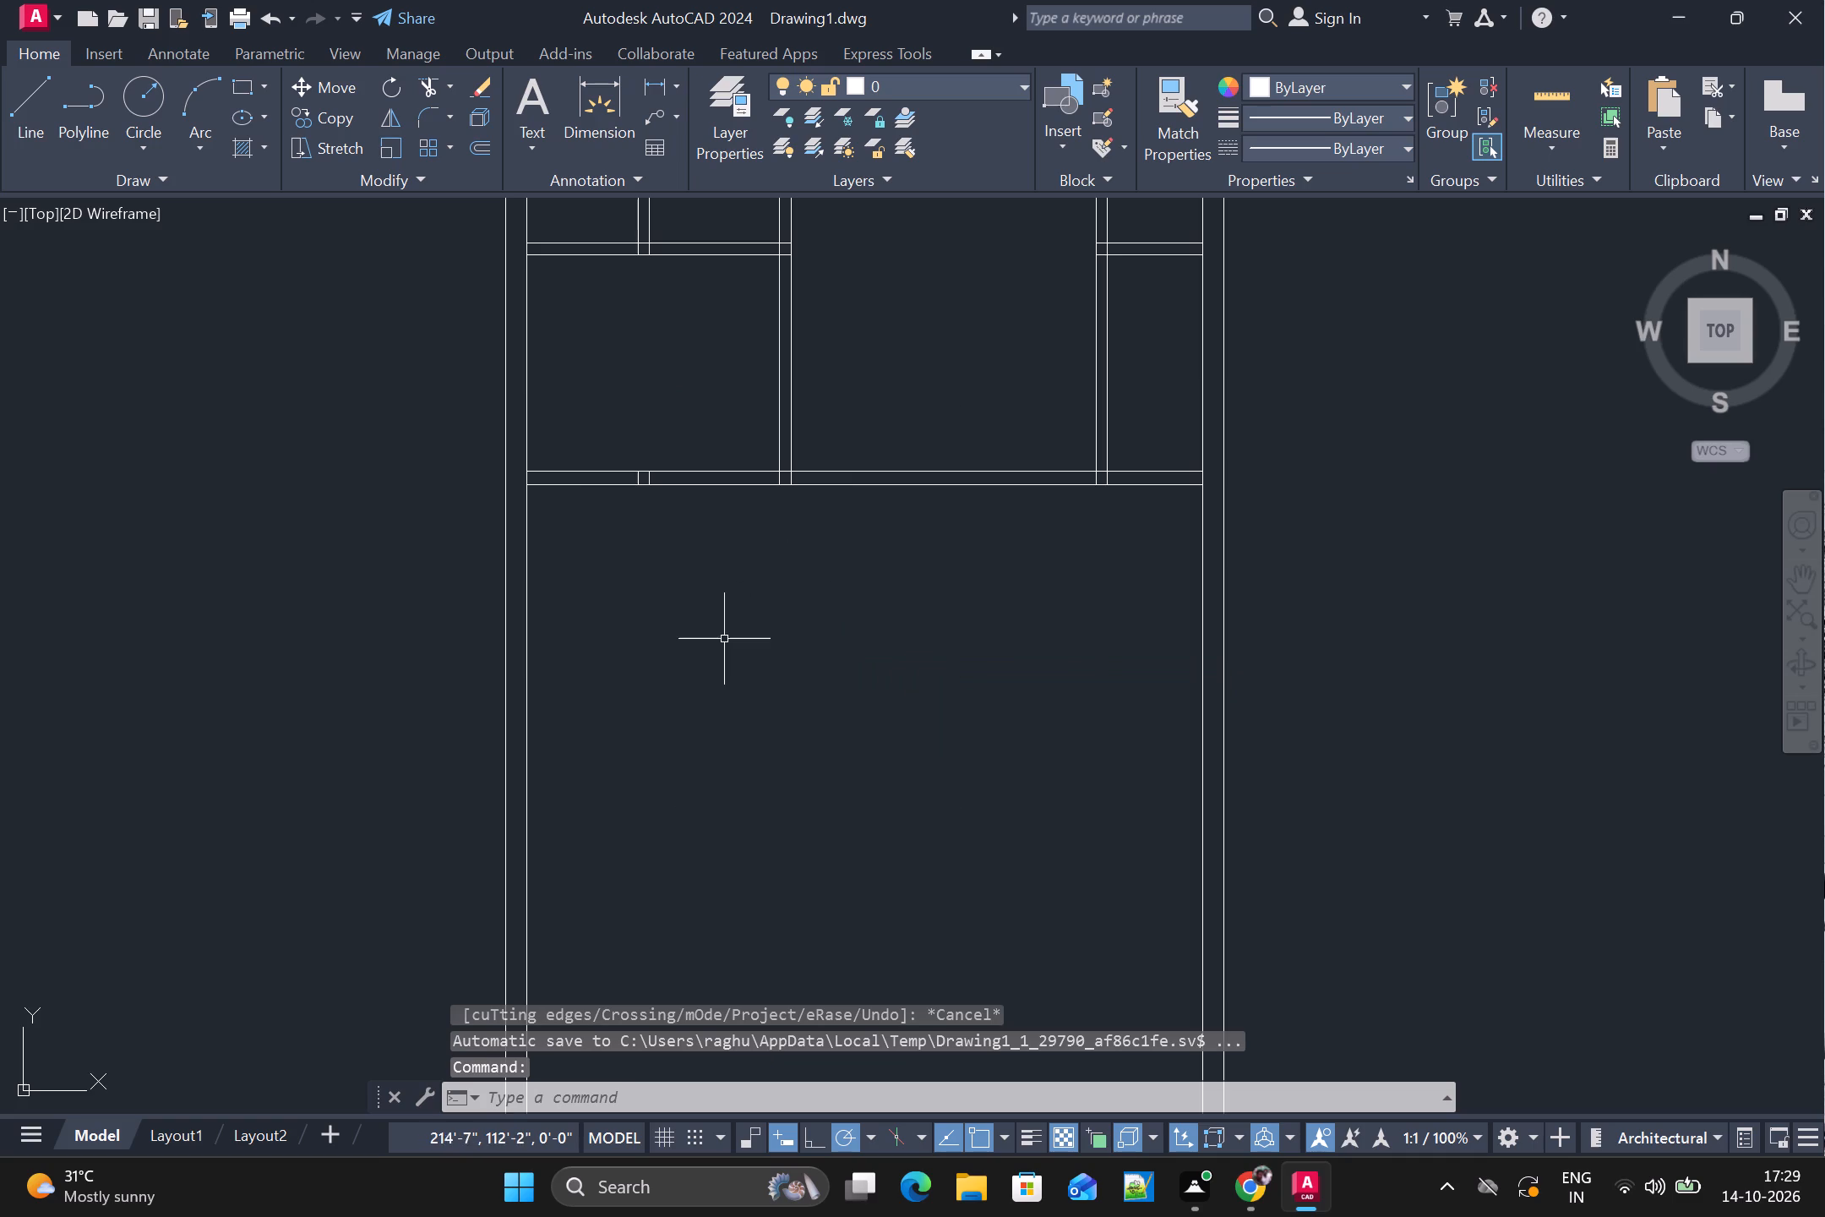
key("o")
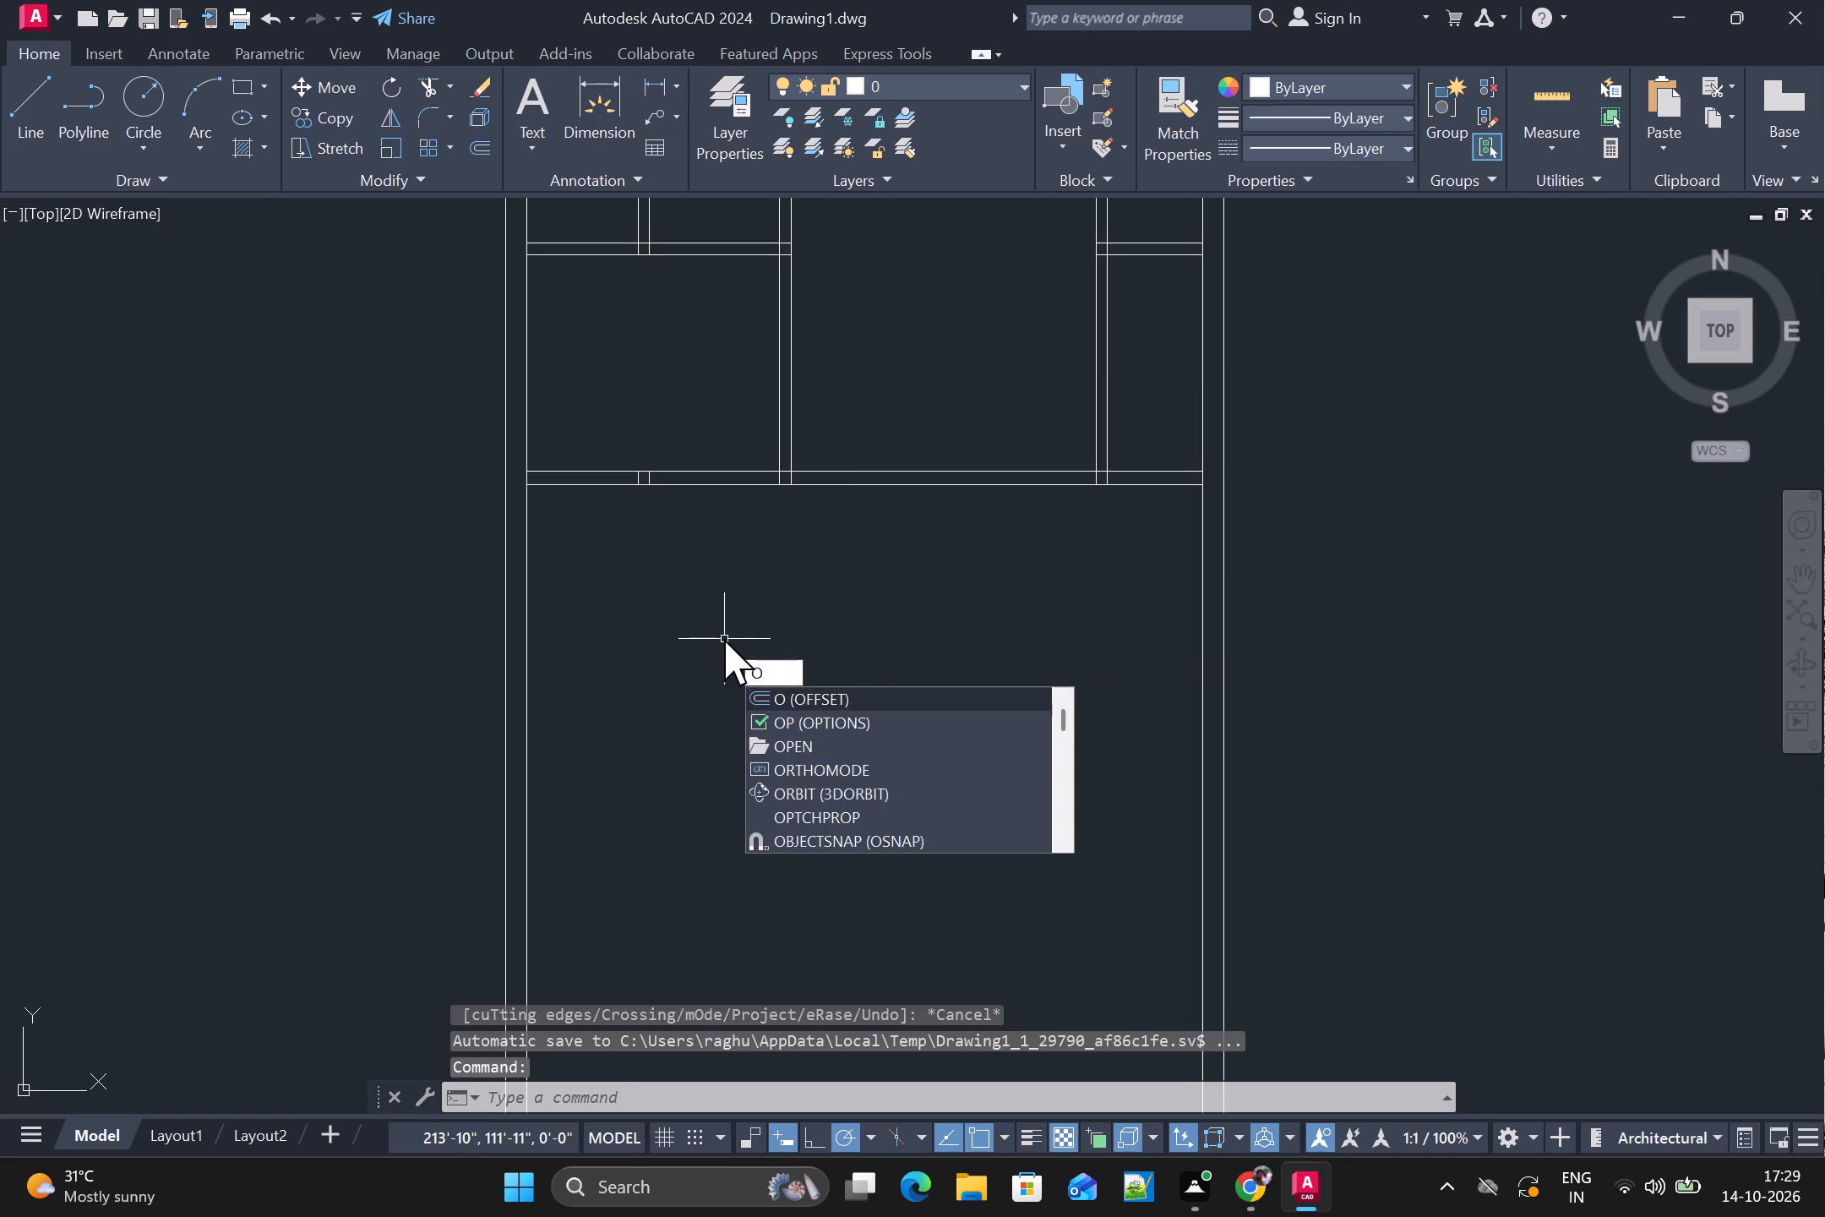
key("Return")
key("t")
key("Return")
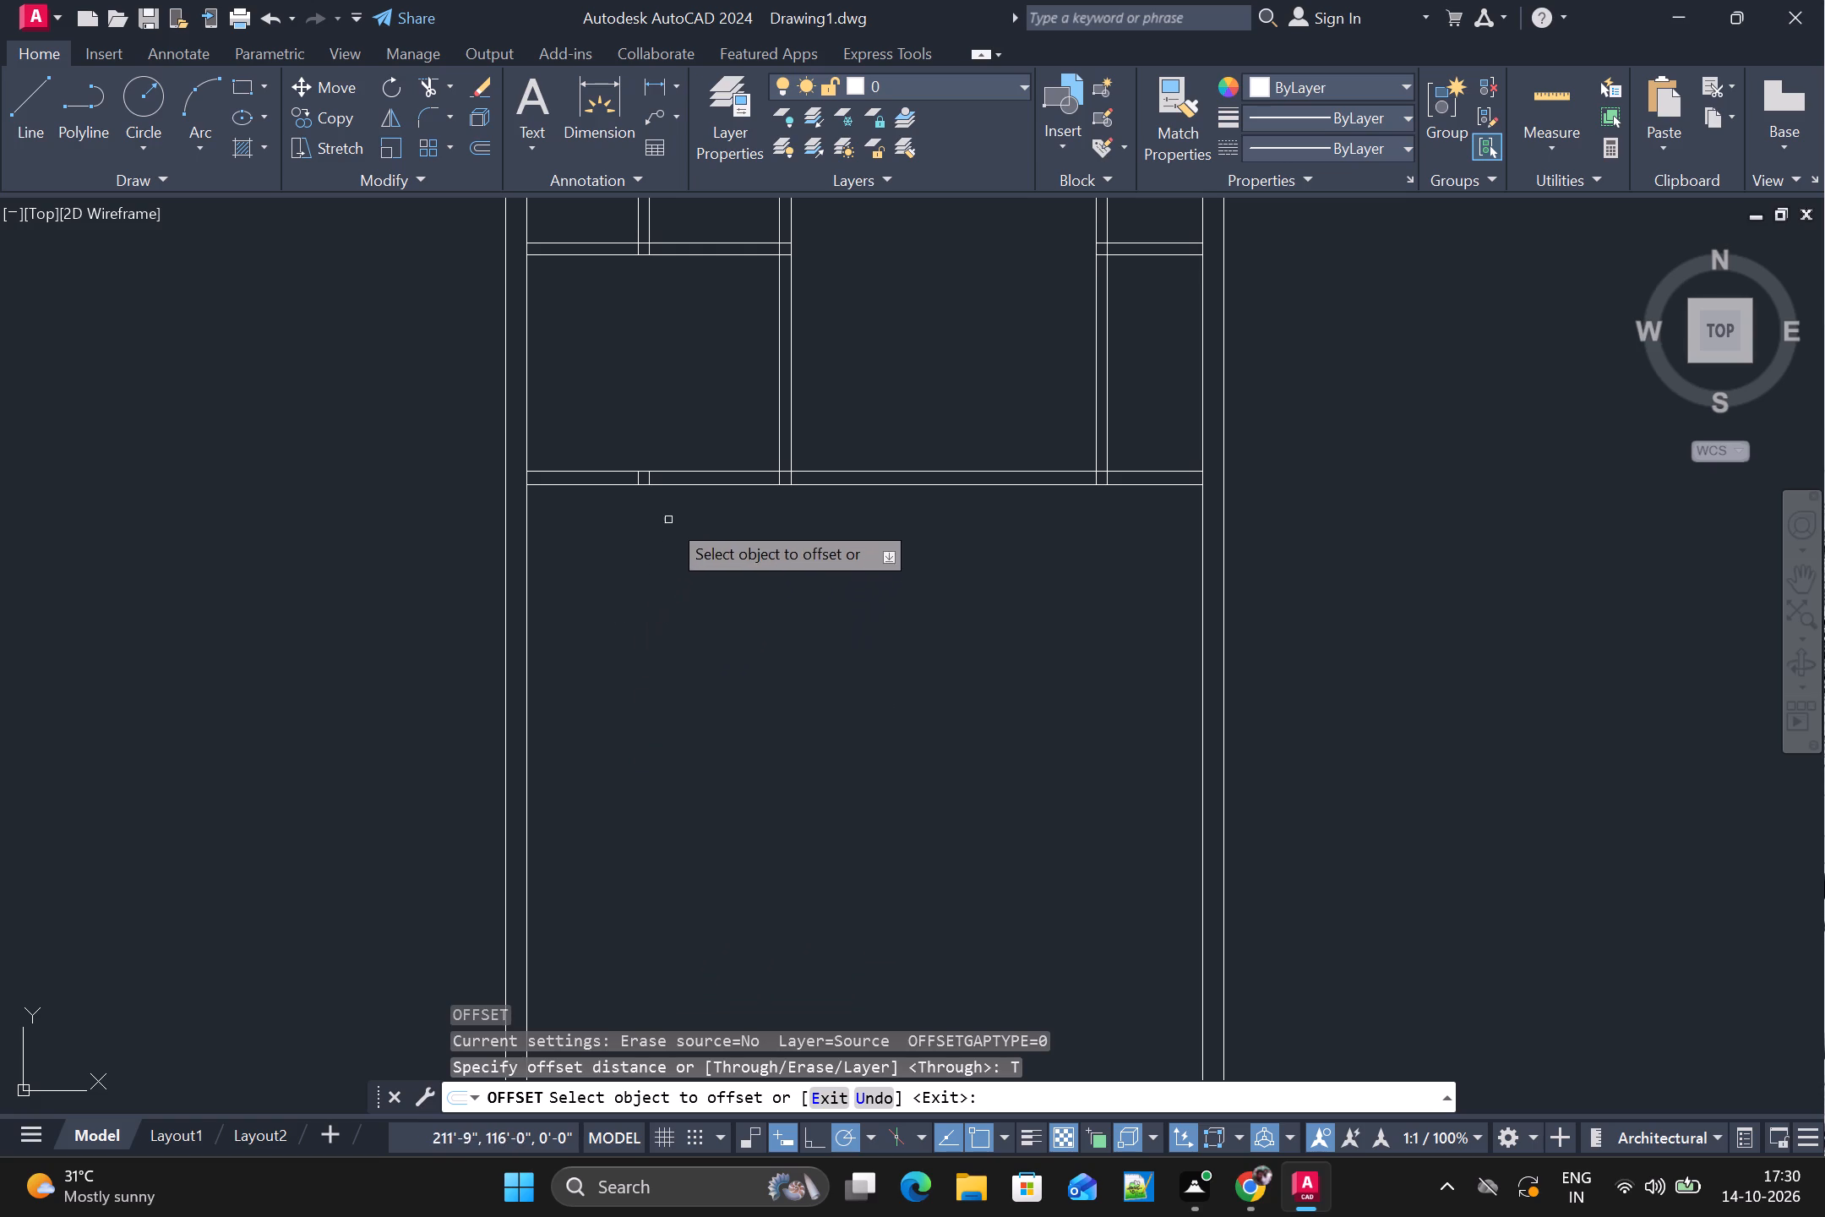
left_click(691, 483)
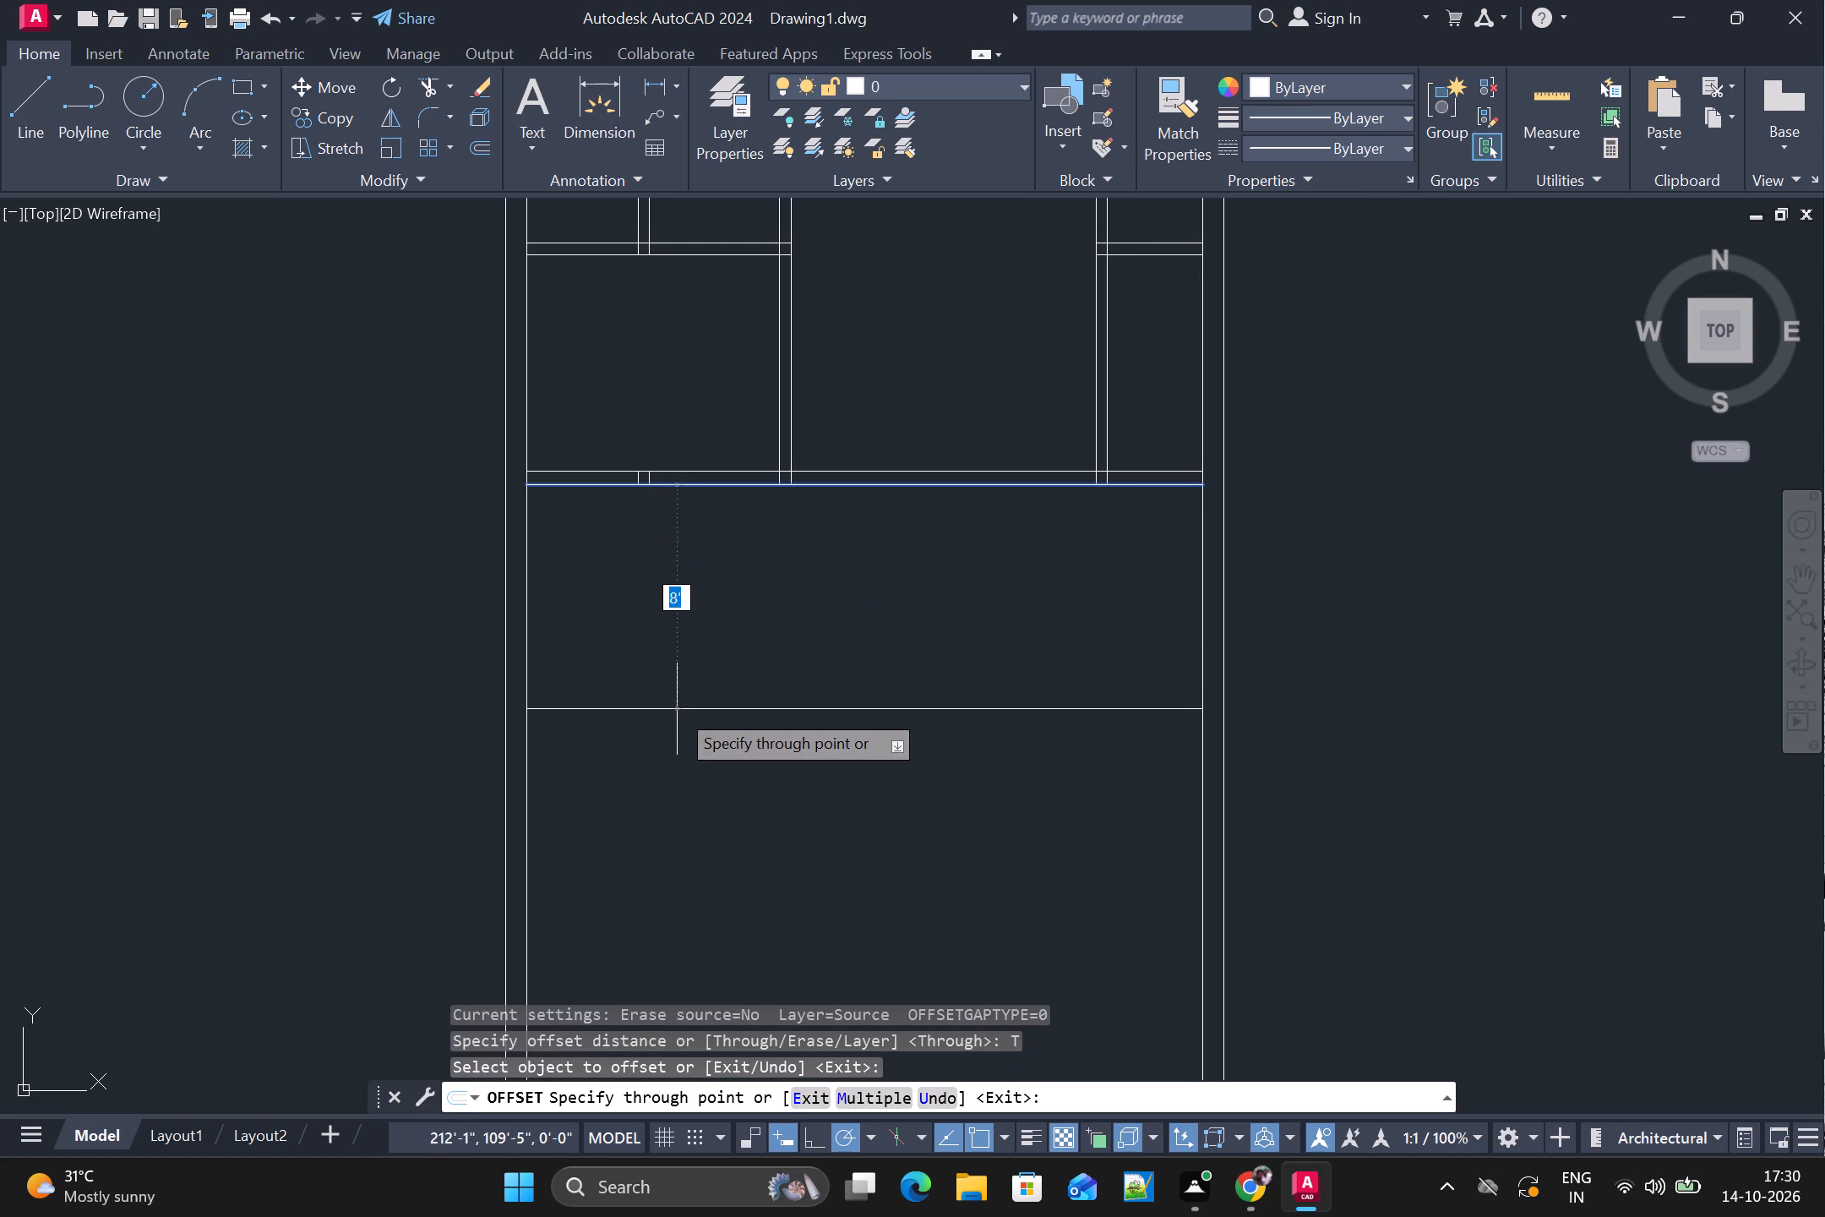
type("9'2\"")
key("Return")
left_click(679, 740)
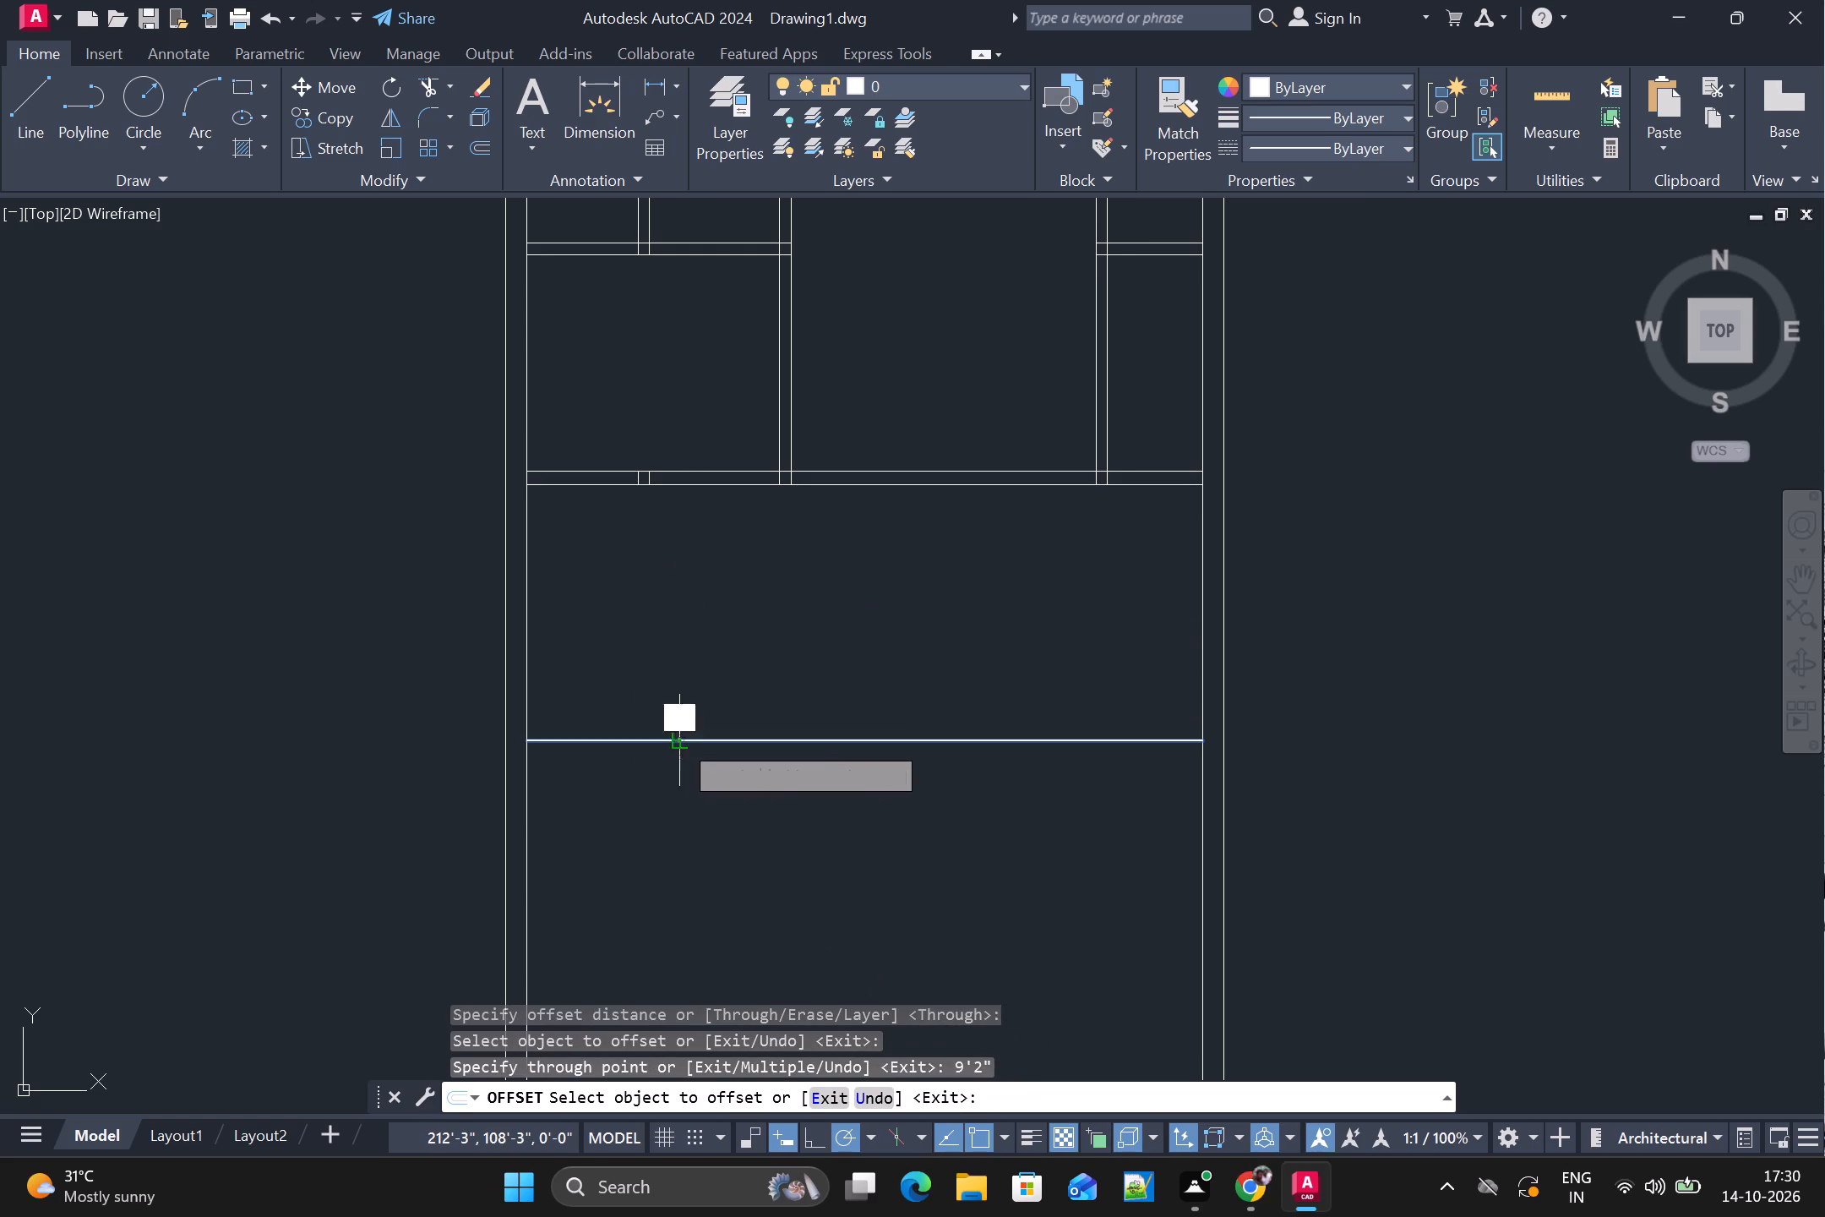
type("5\"")
key("Return")
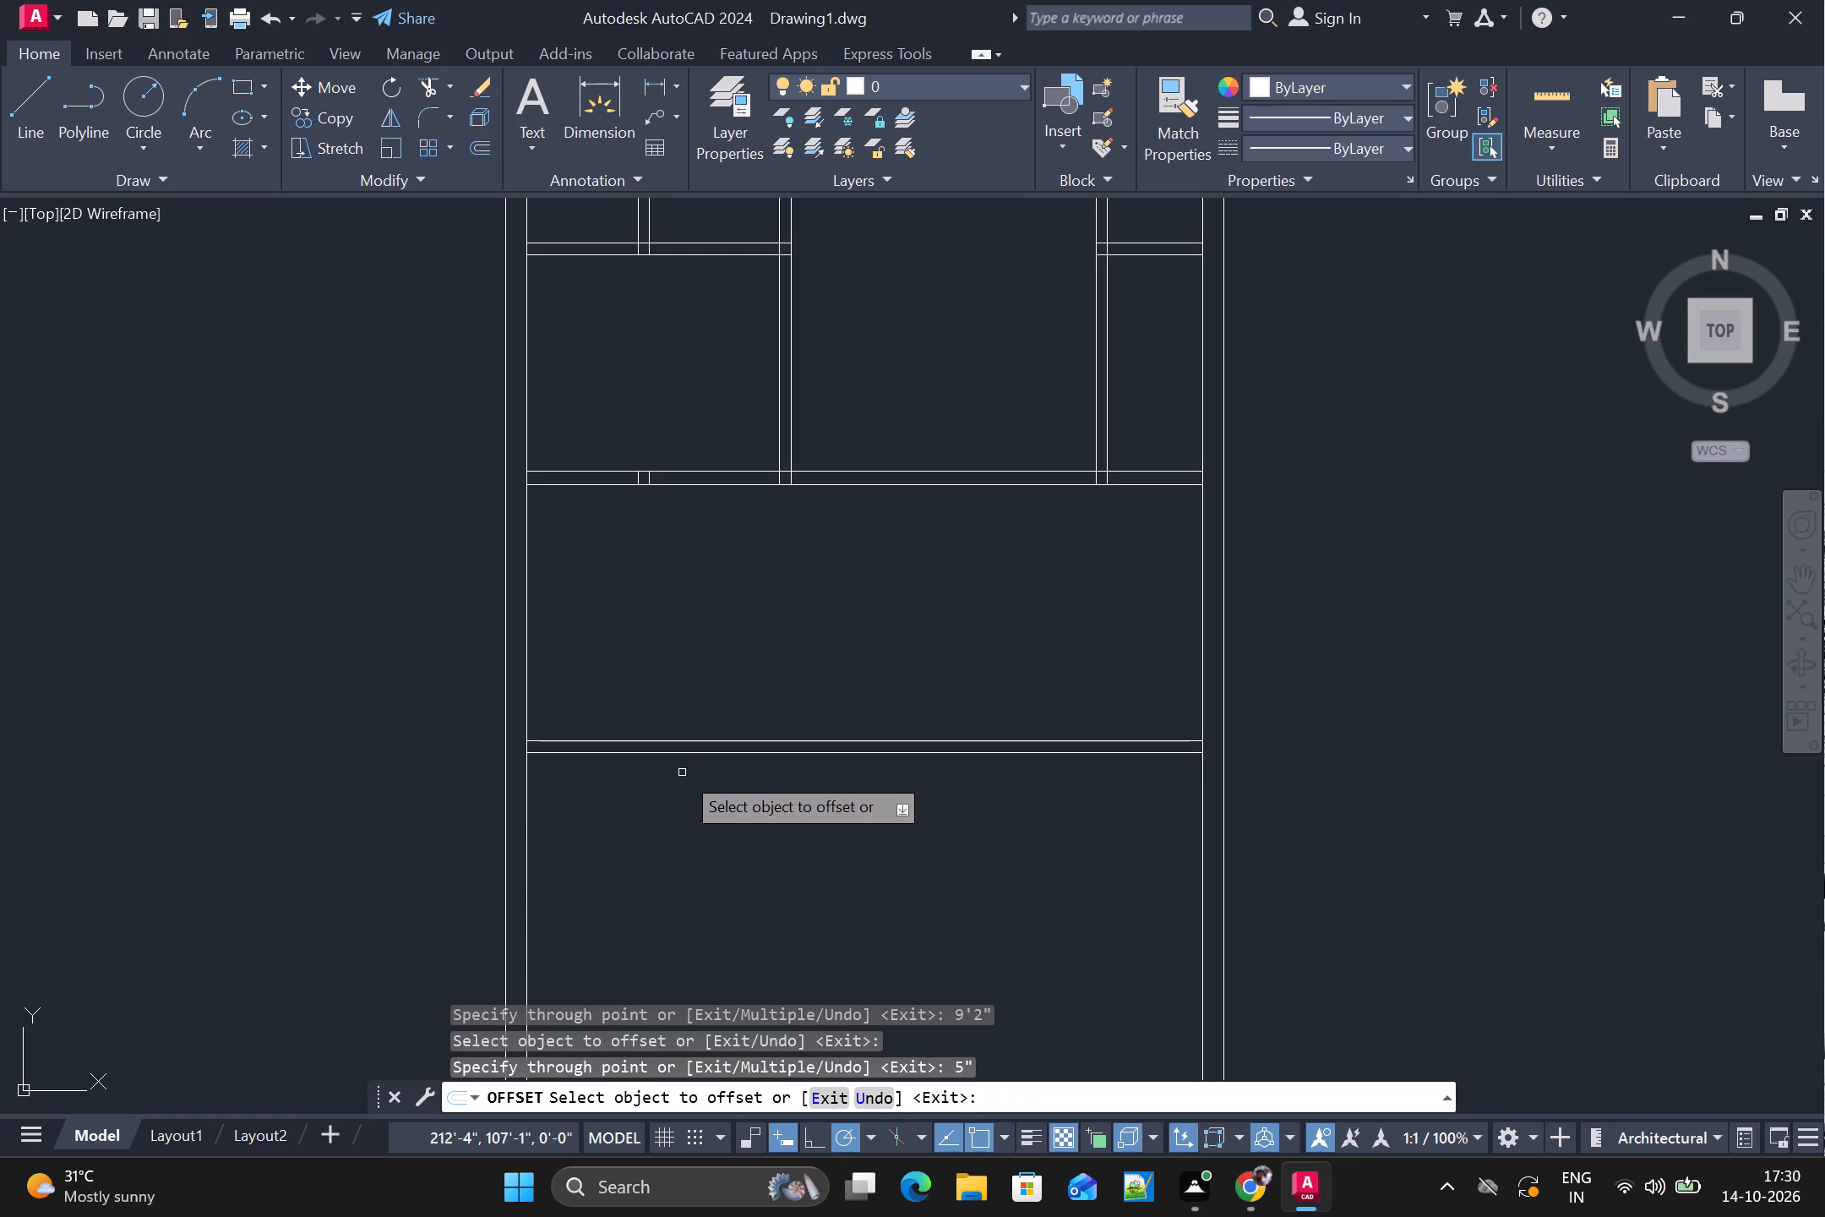
Build a vertical wall by offsetting the inner left edge 12'-8" to the right and that line another 5" right.
left_click(529, 639)
type("12'")
type("8\"")
key("Return")
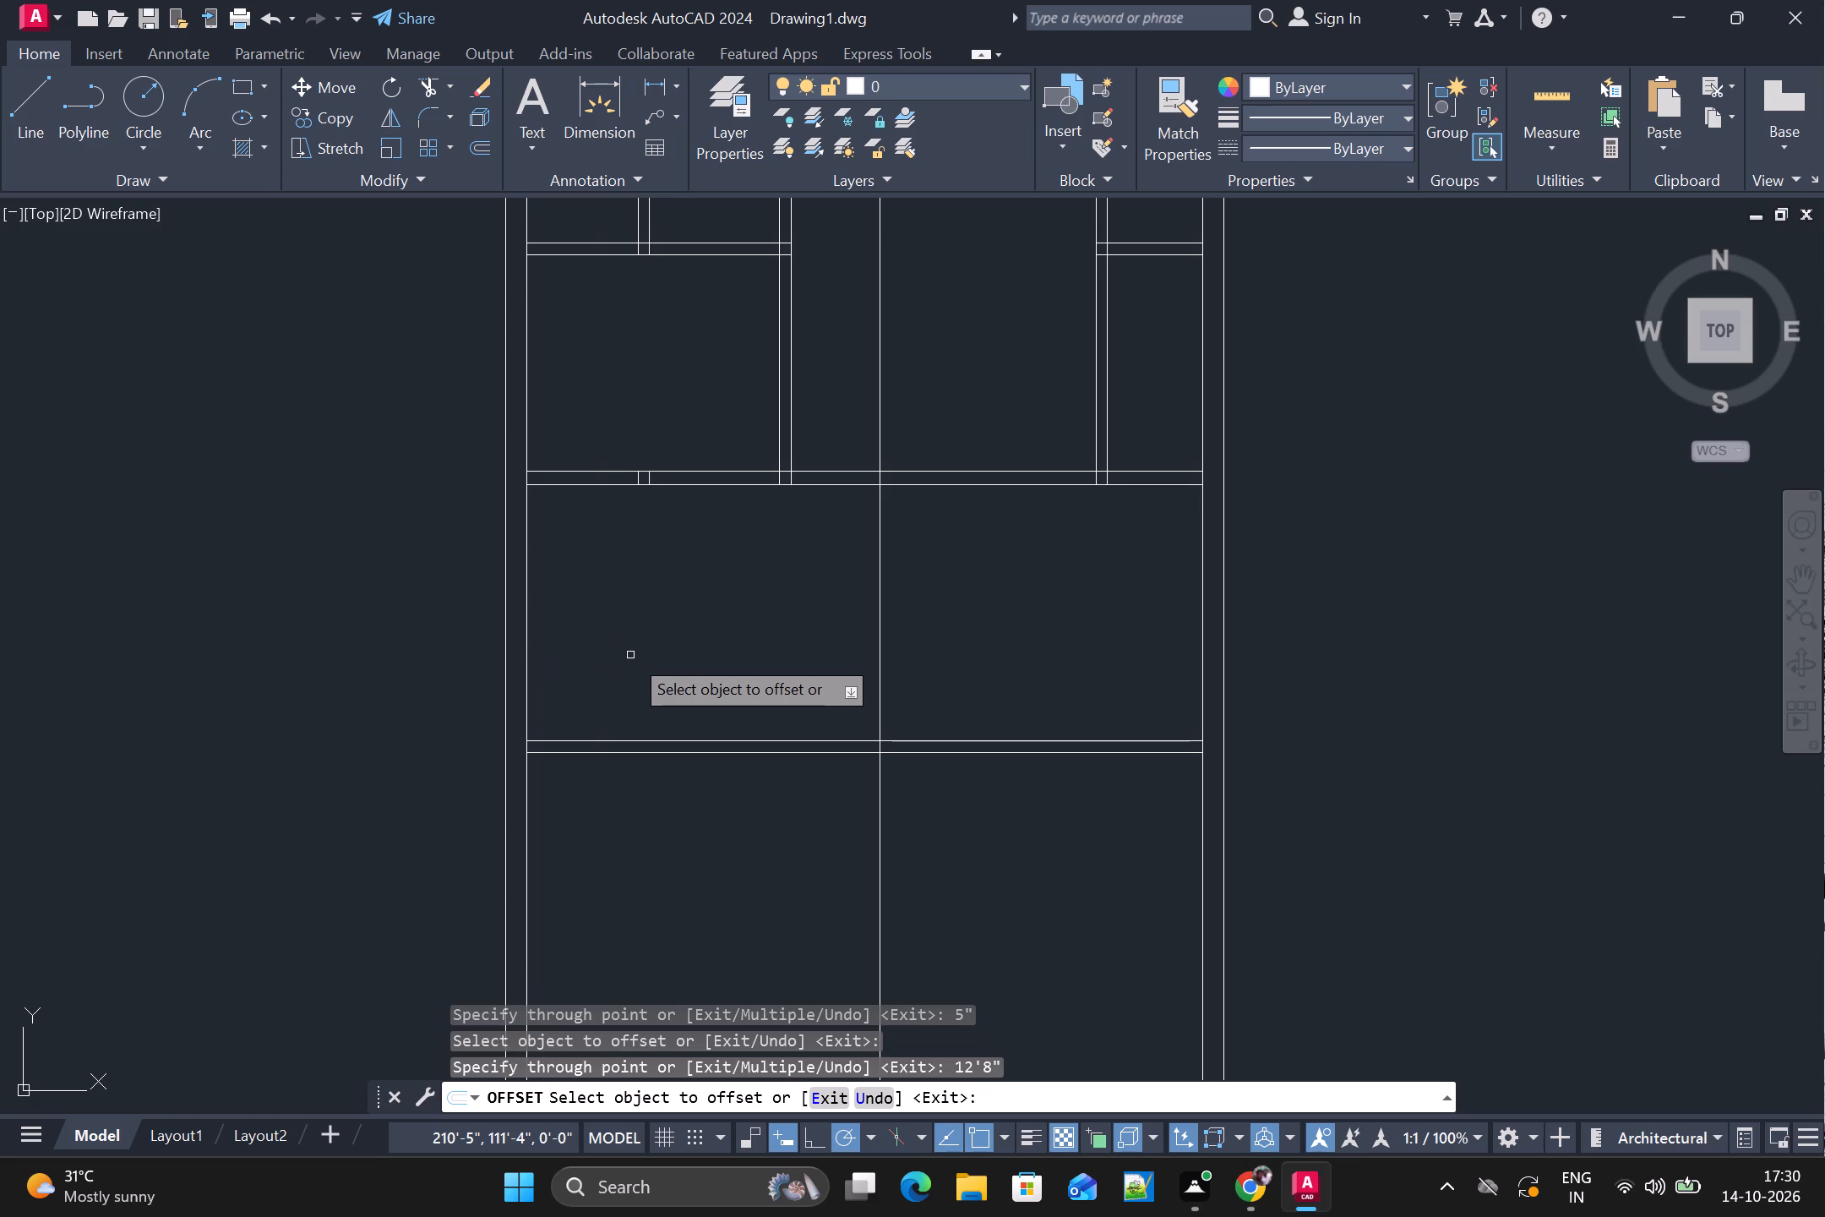
left_click(878, 646)
type("5\"")
key("Return")
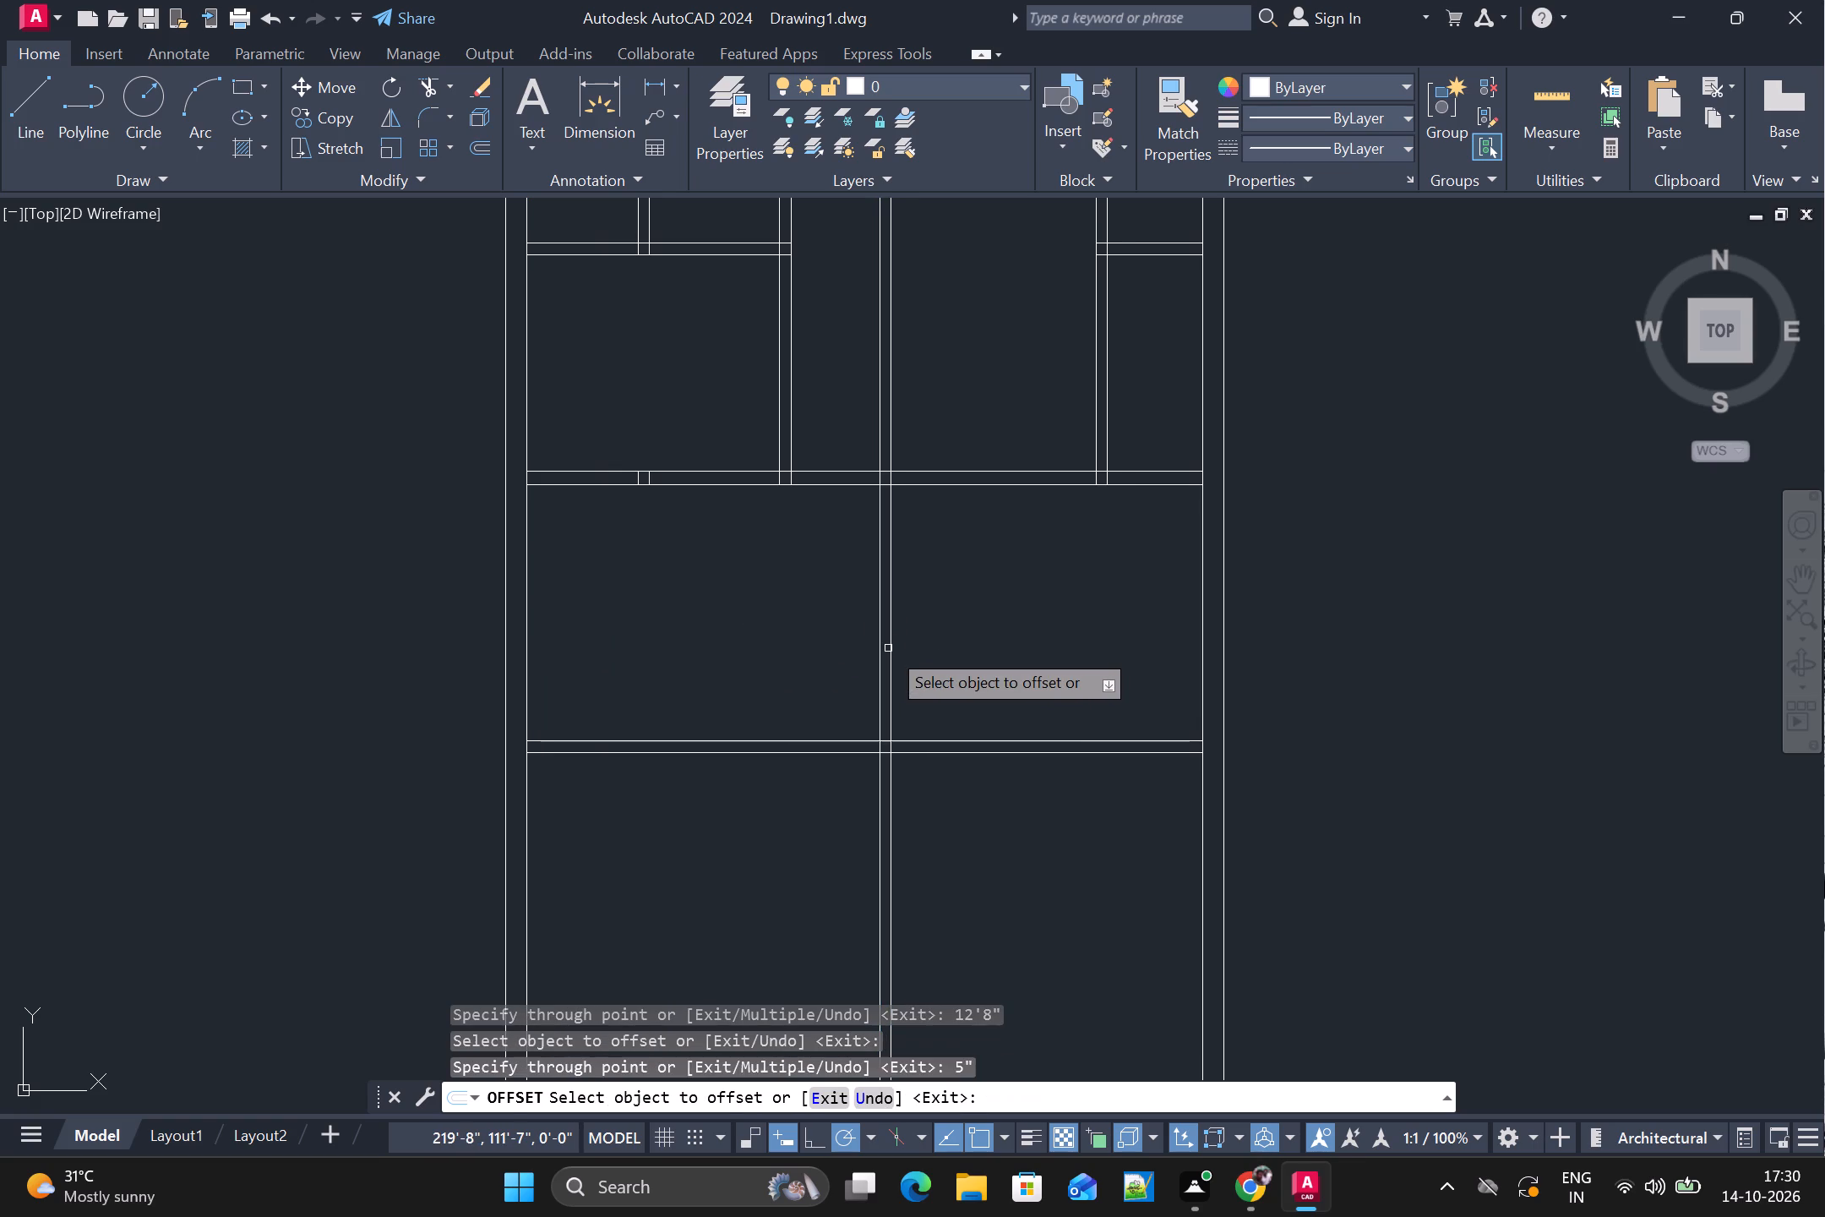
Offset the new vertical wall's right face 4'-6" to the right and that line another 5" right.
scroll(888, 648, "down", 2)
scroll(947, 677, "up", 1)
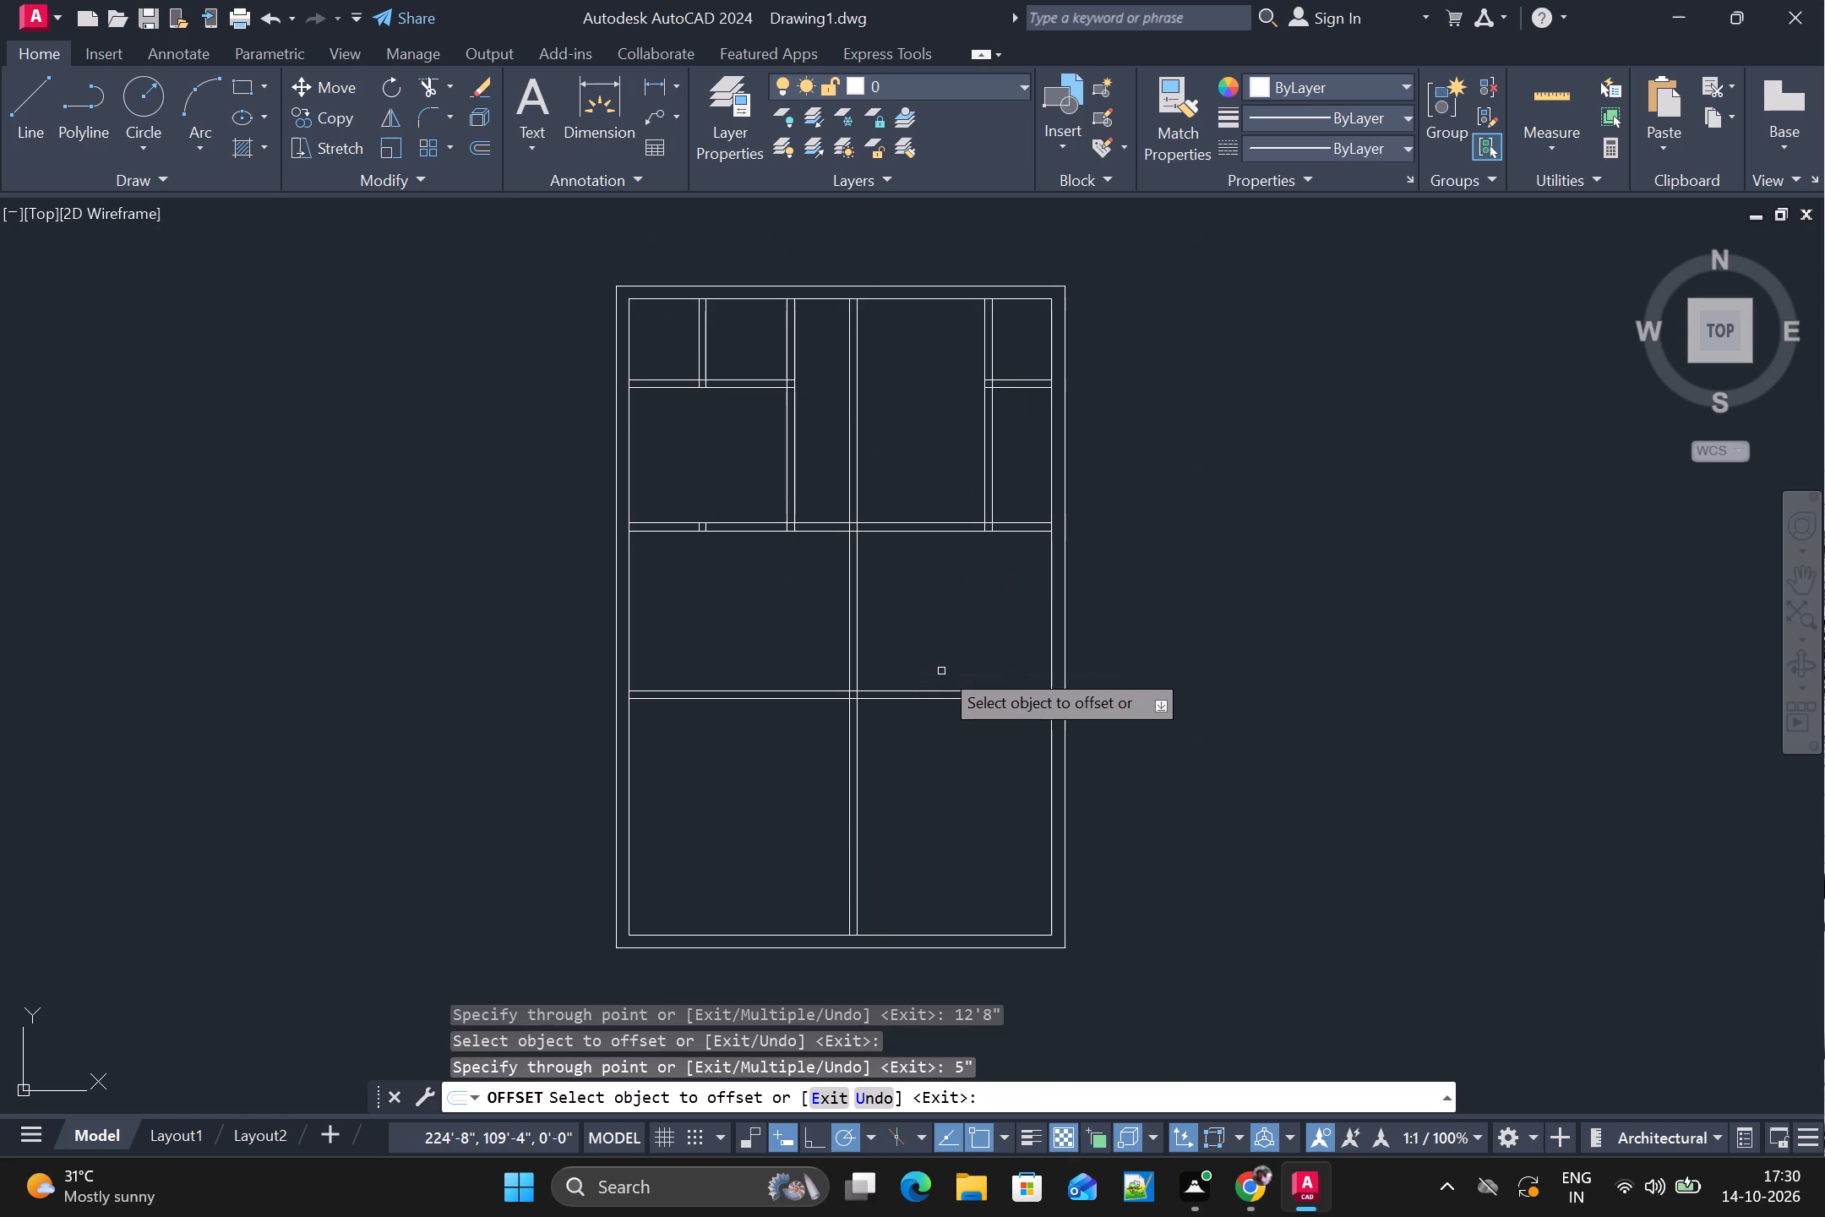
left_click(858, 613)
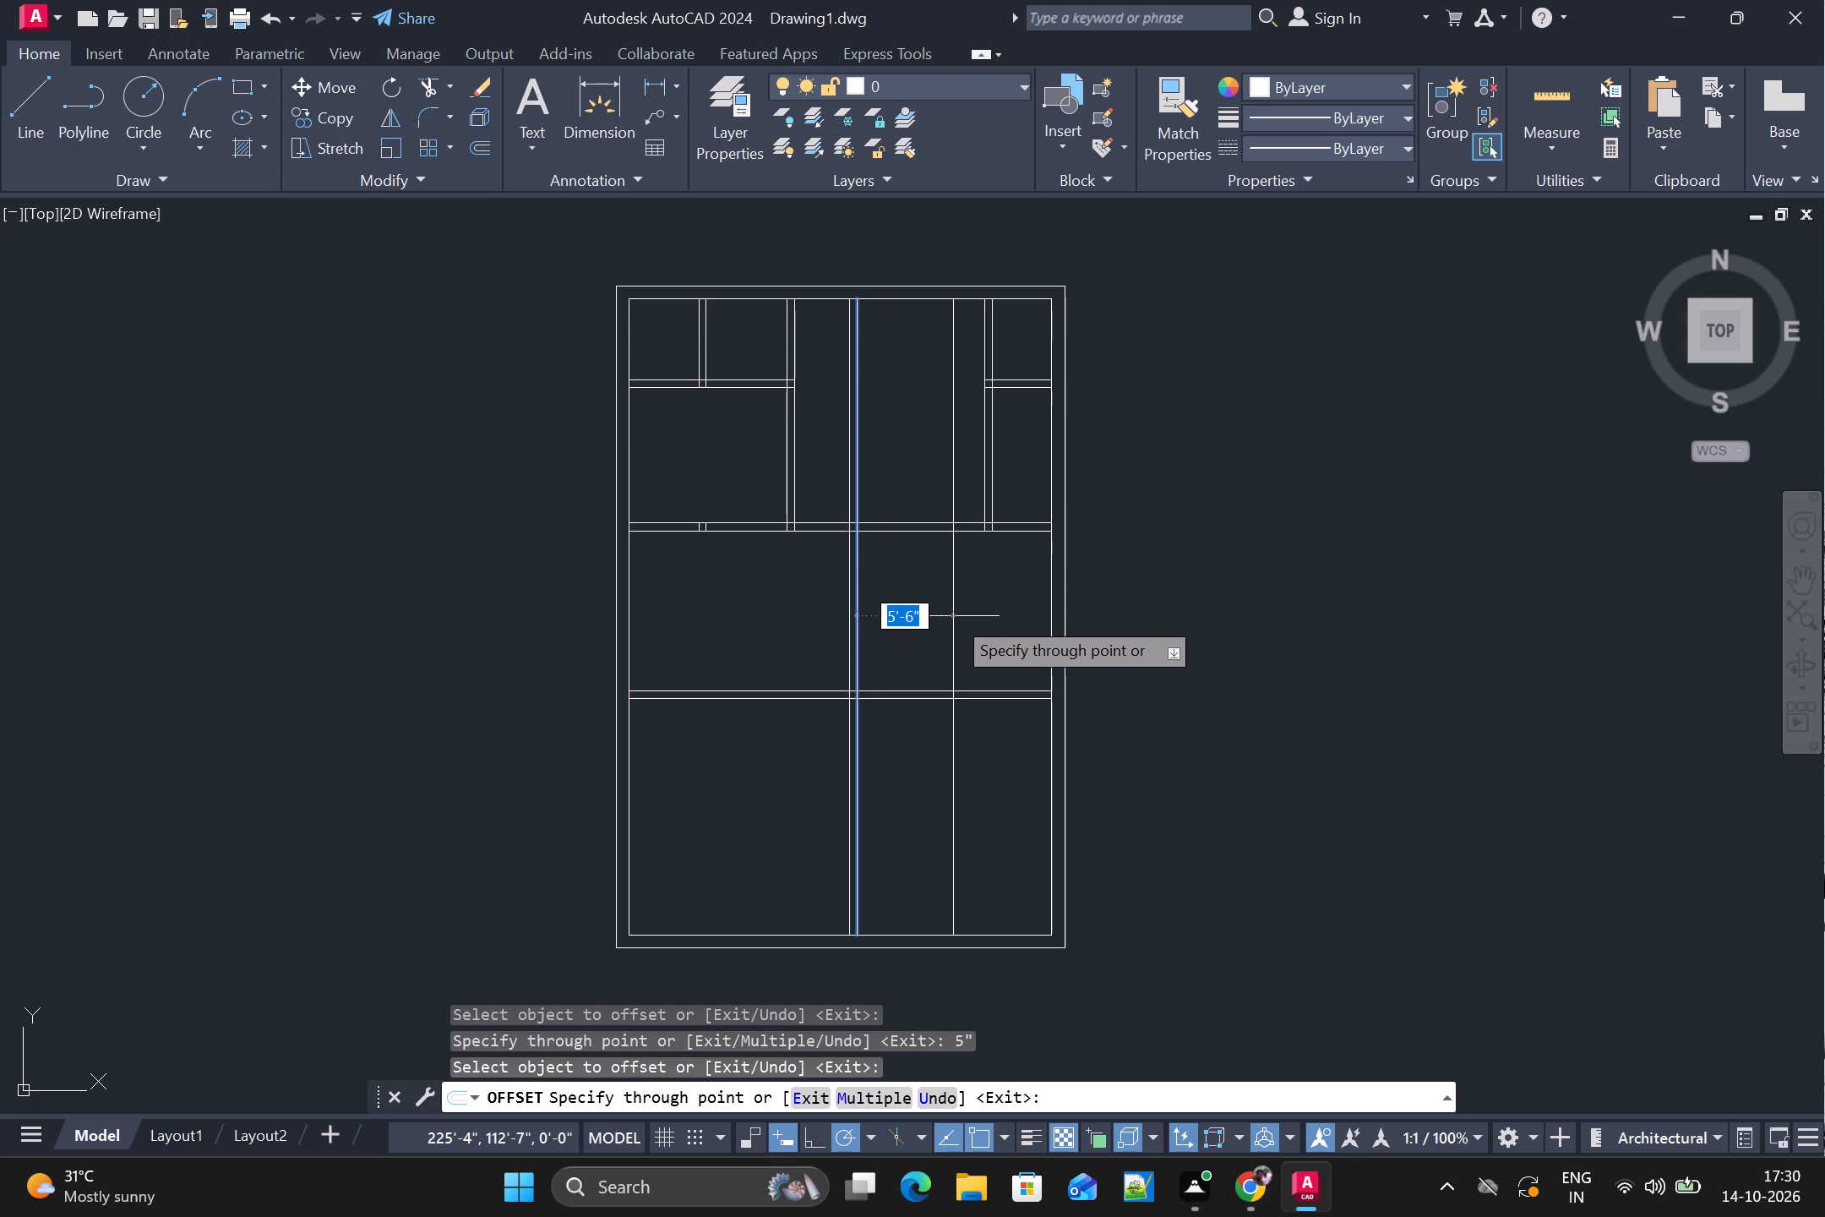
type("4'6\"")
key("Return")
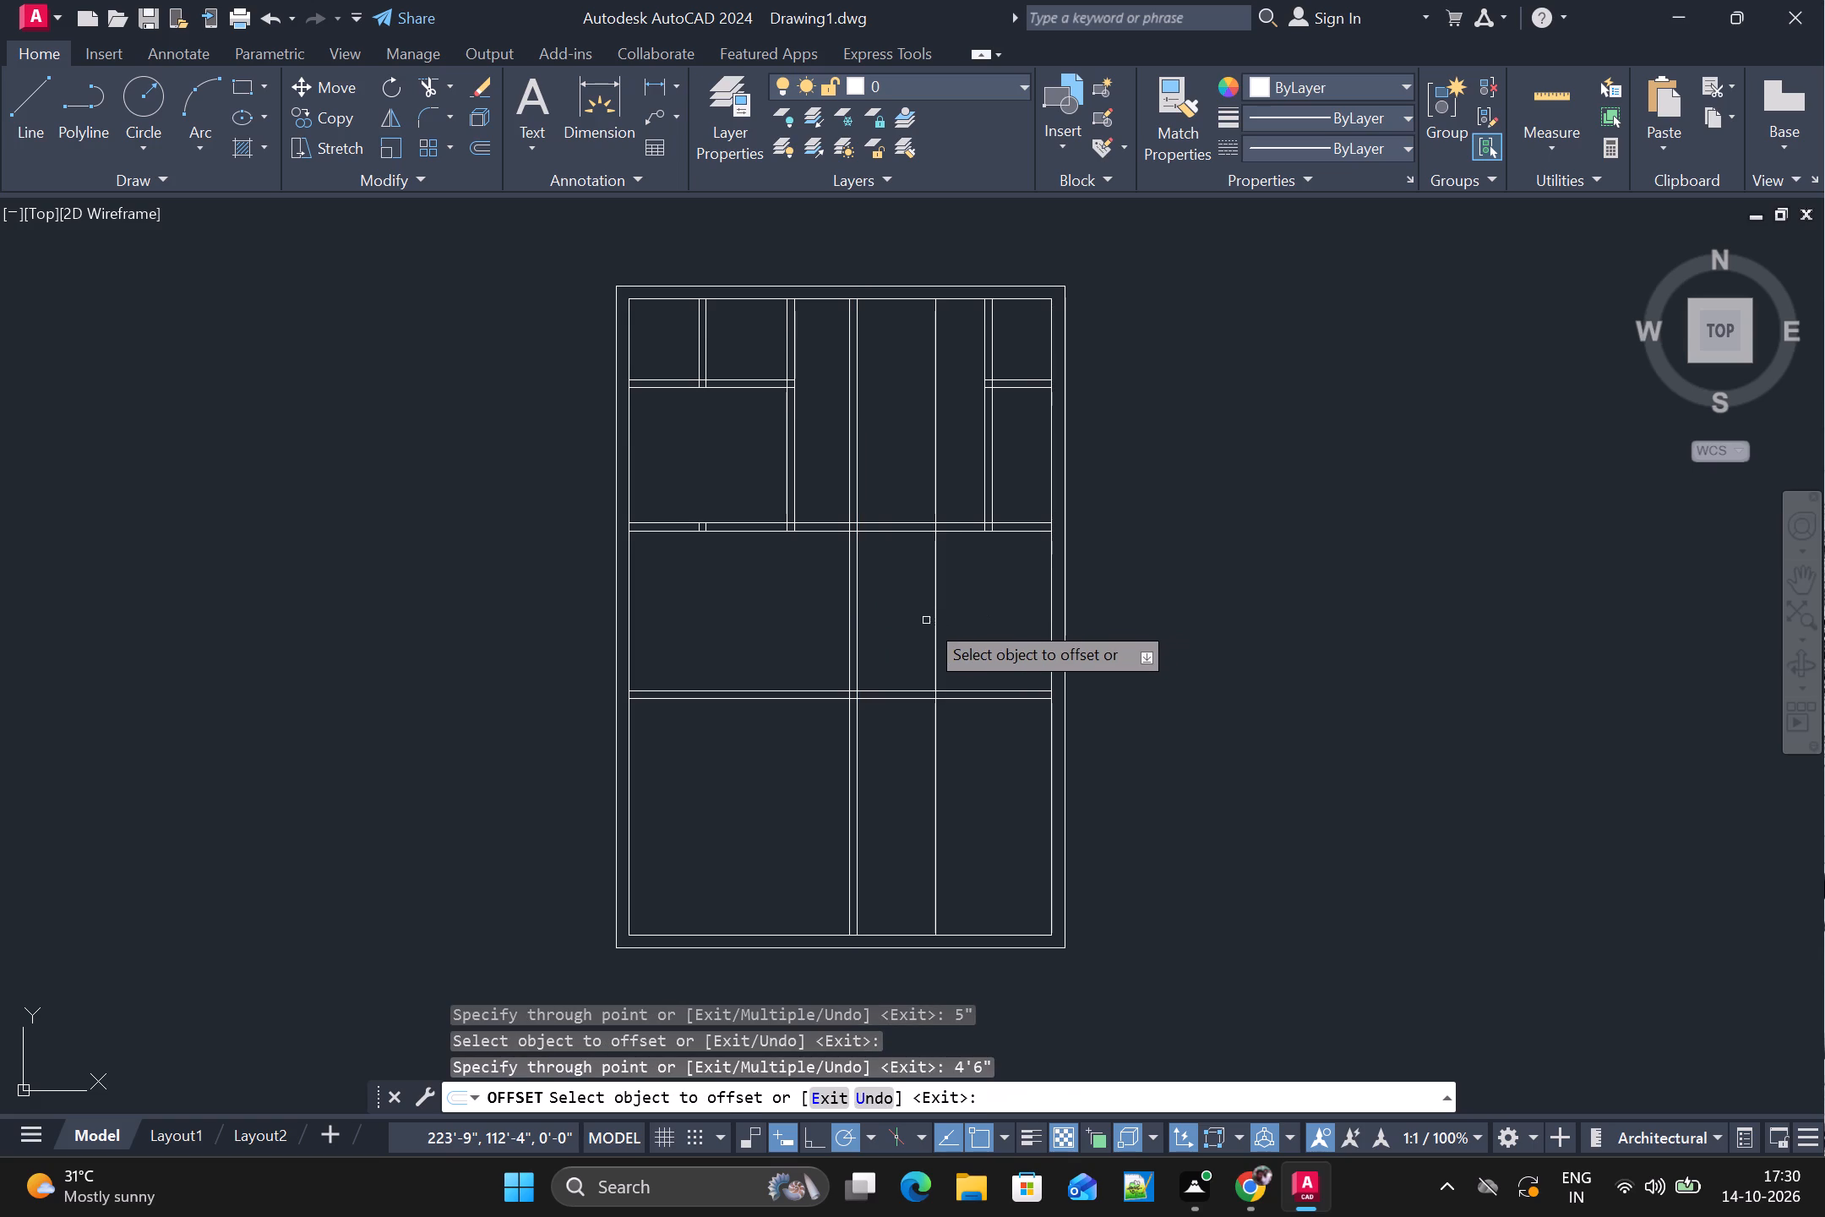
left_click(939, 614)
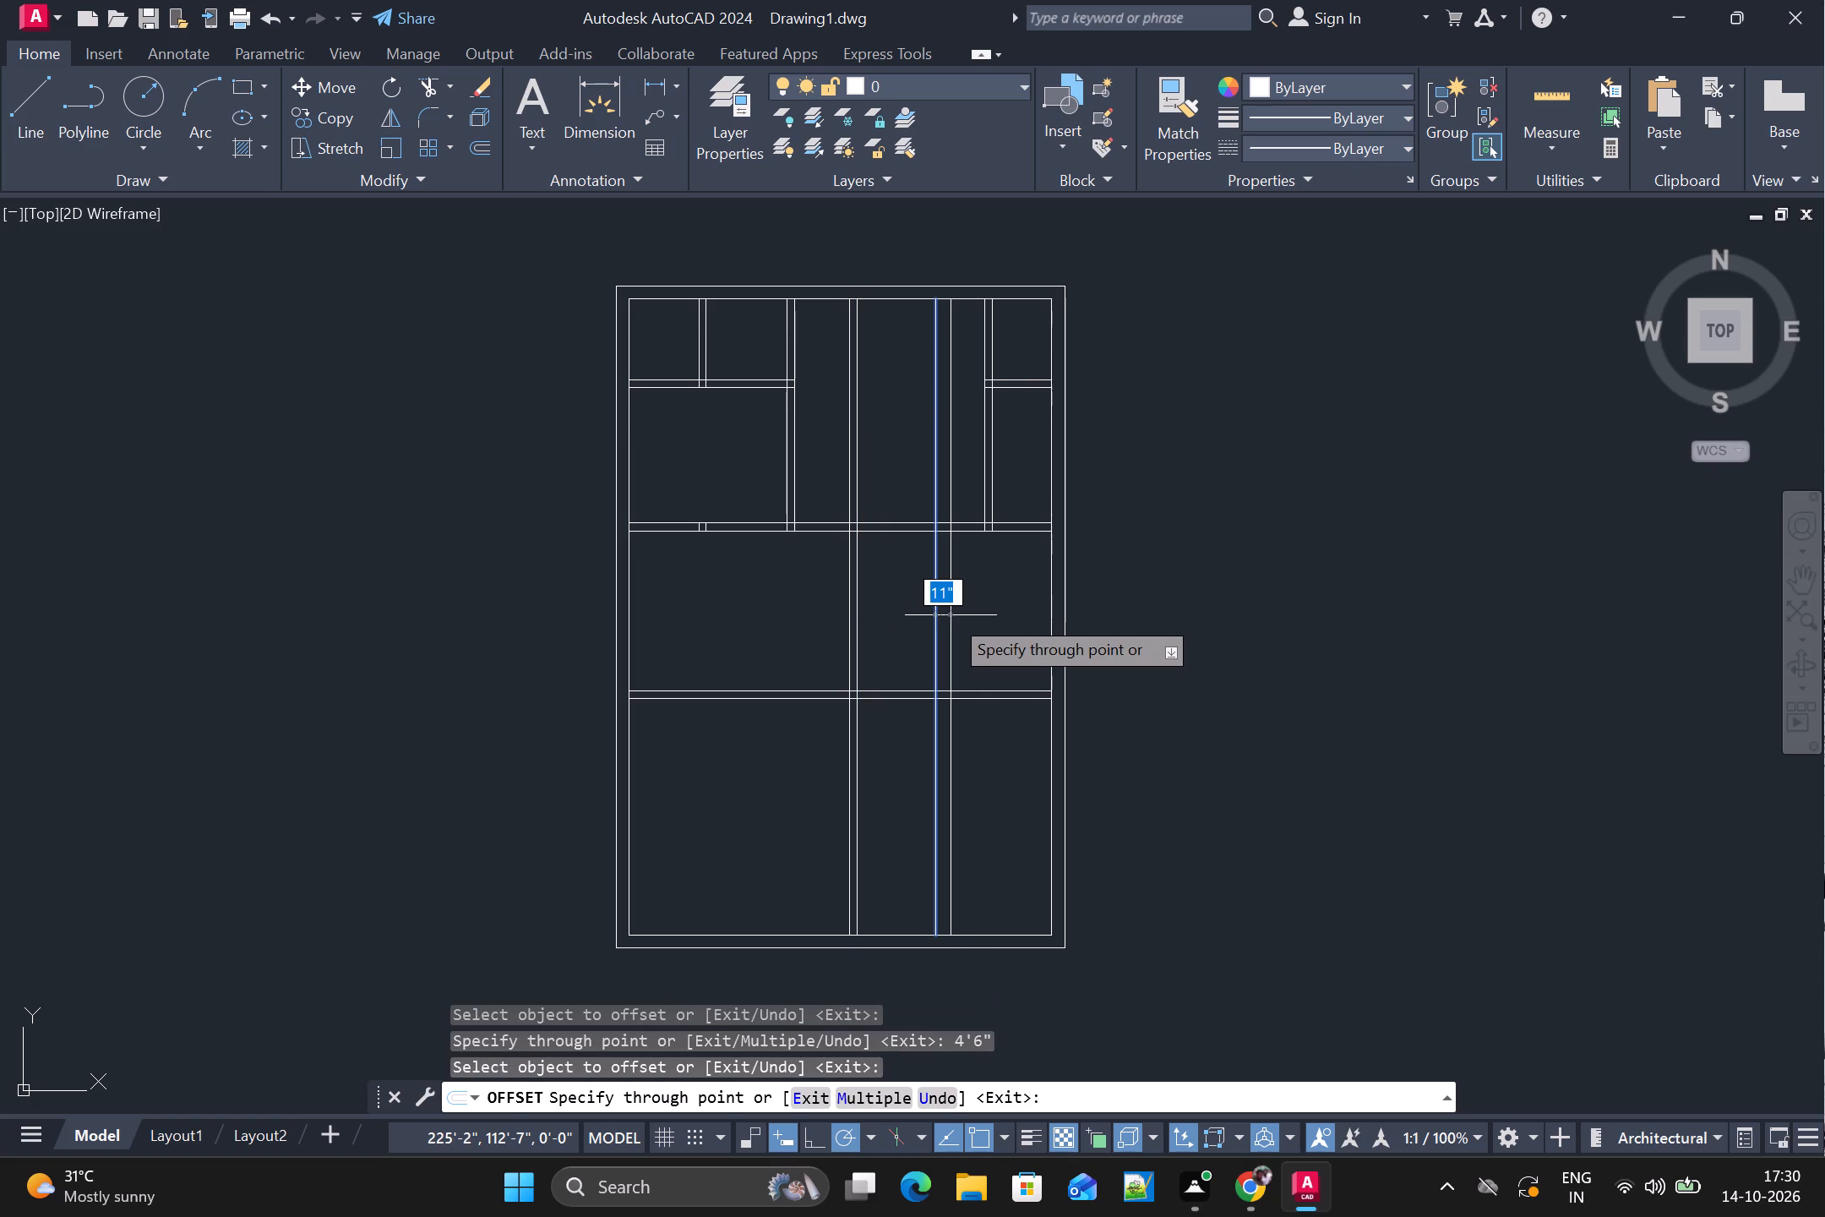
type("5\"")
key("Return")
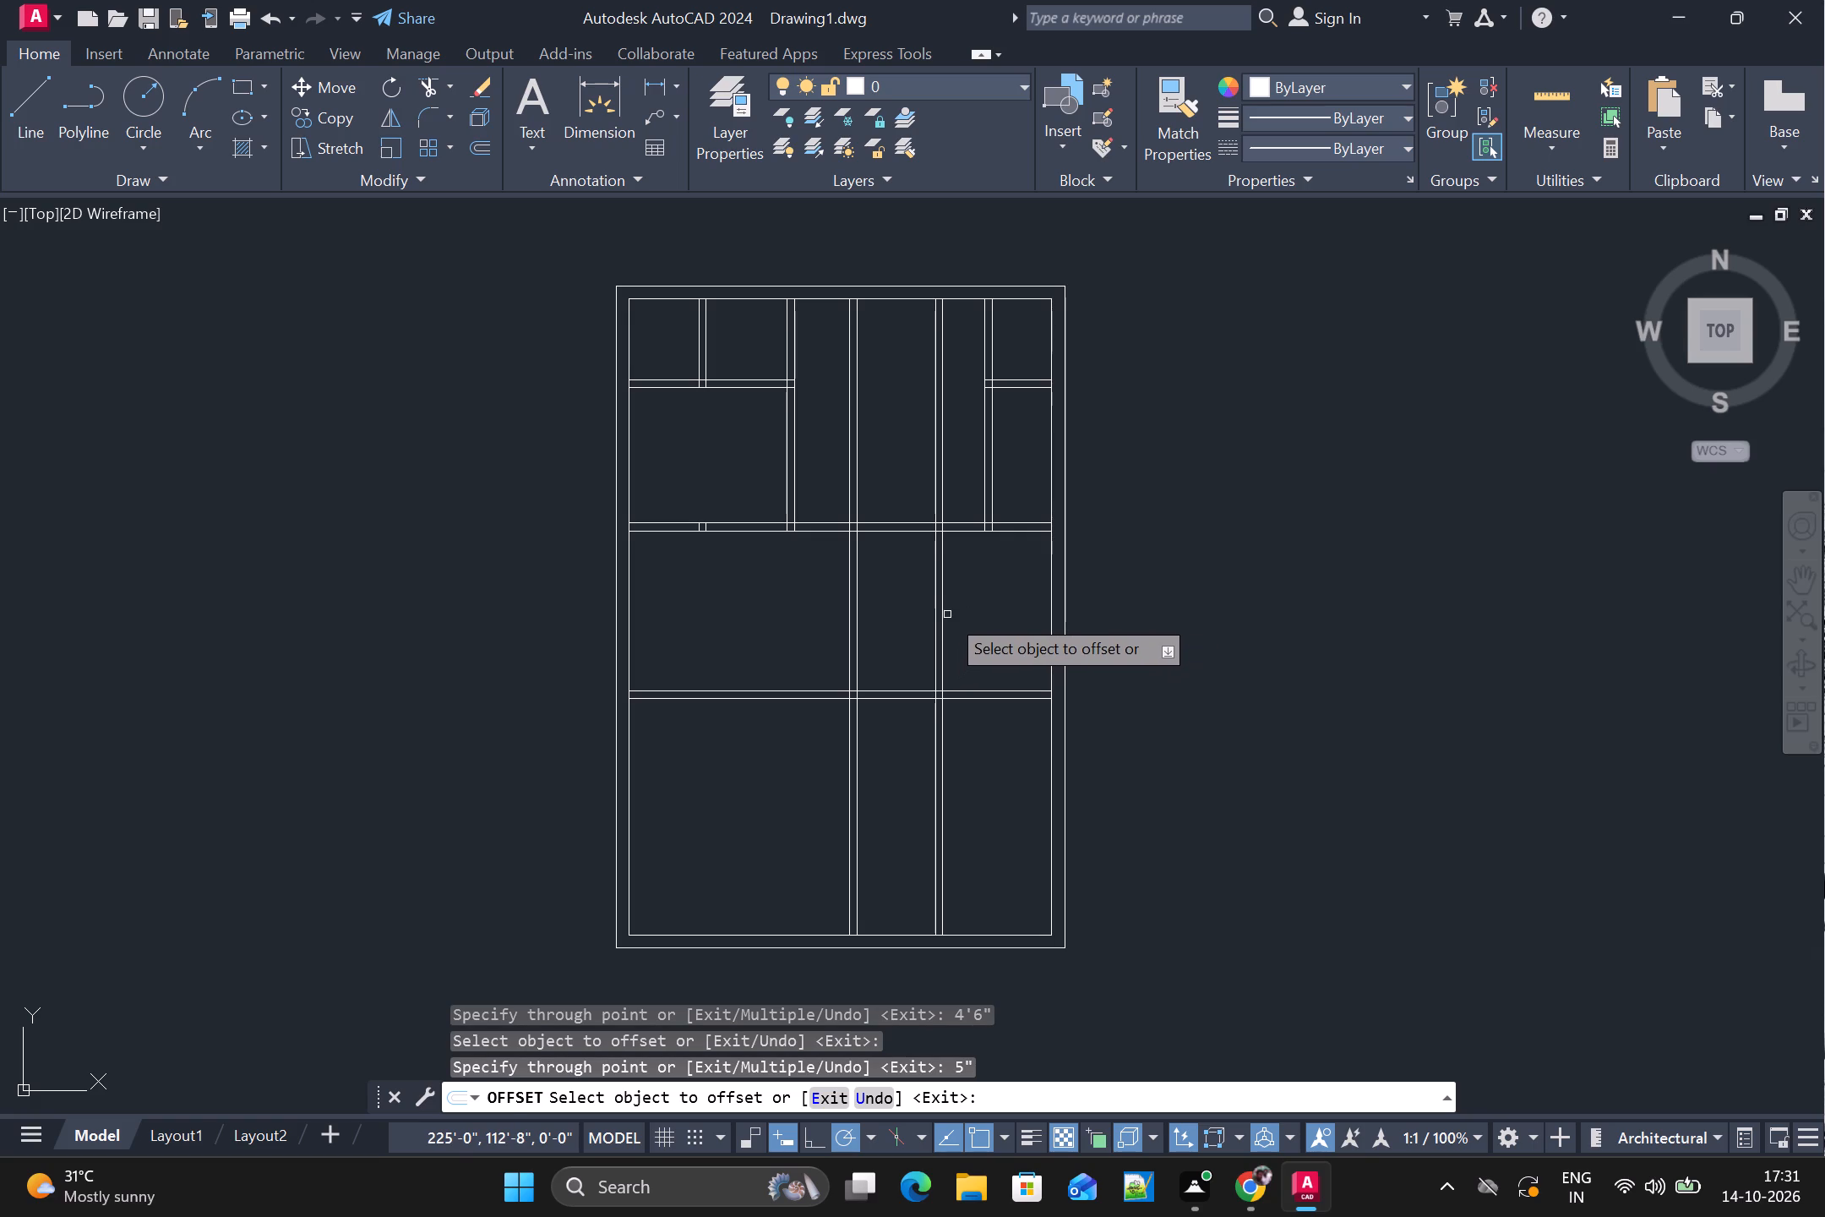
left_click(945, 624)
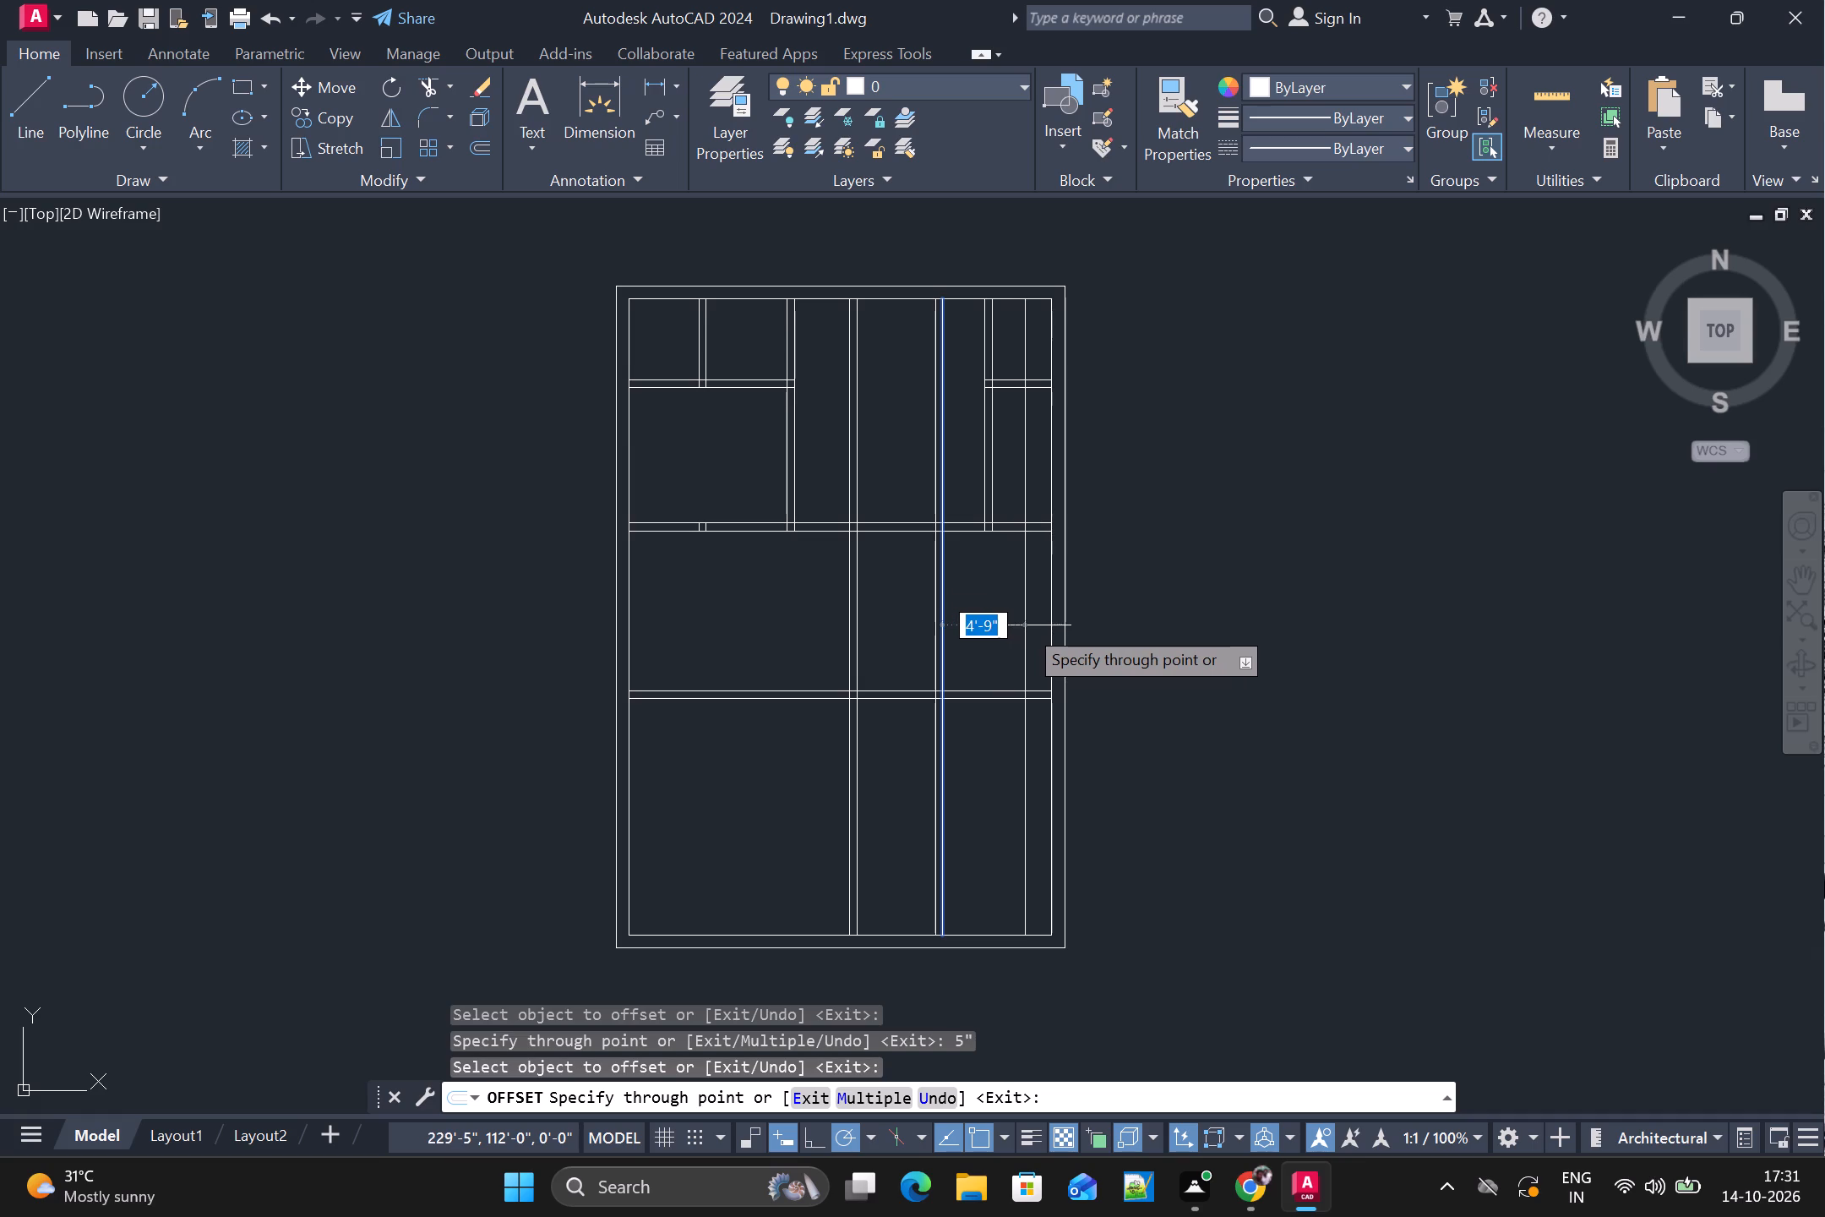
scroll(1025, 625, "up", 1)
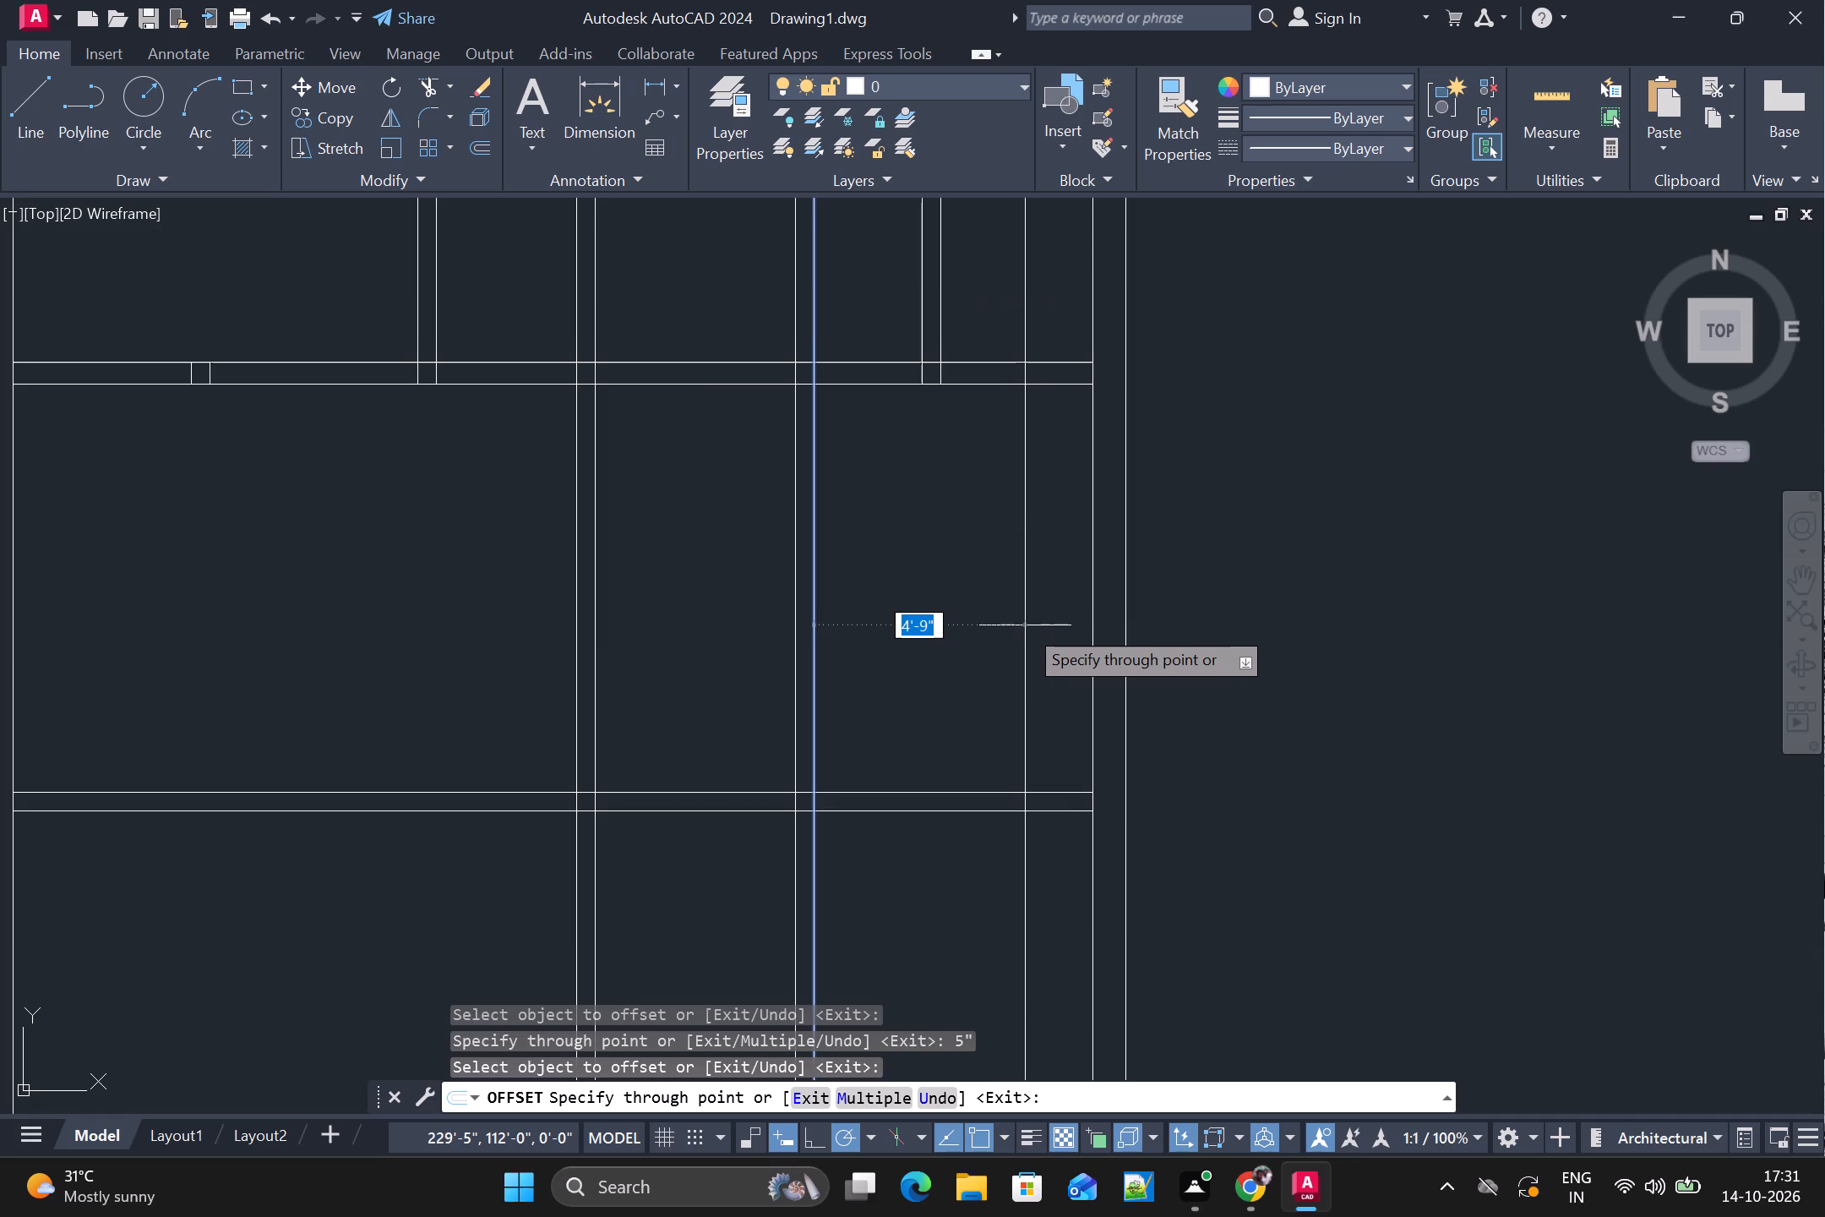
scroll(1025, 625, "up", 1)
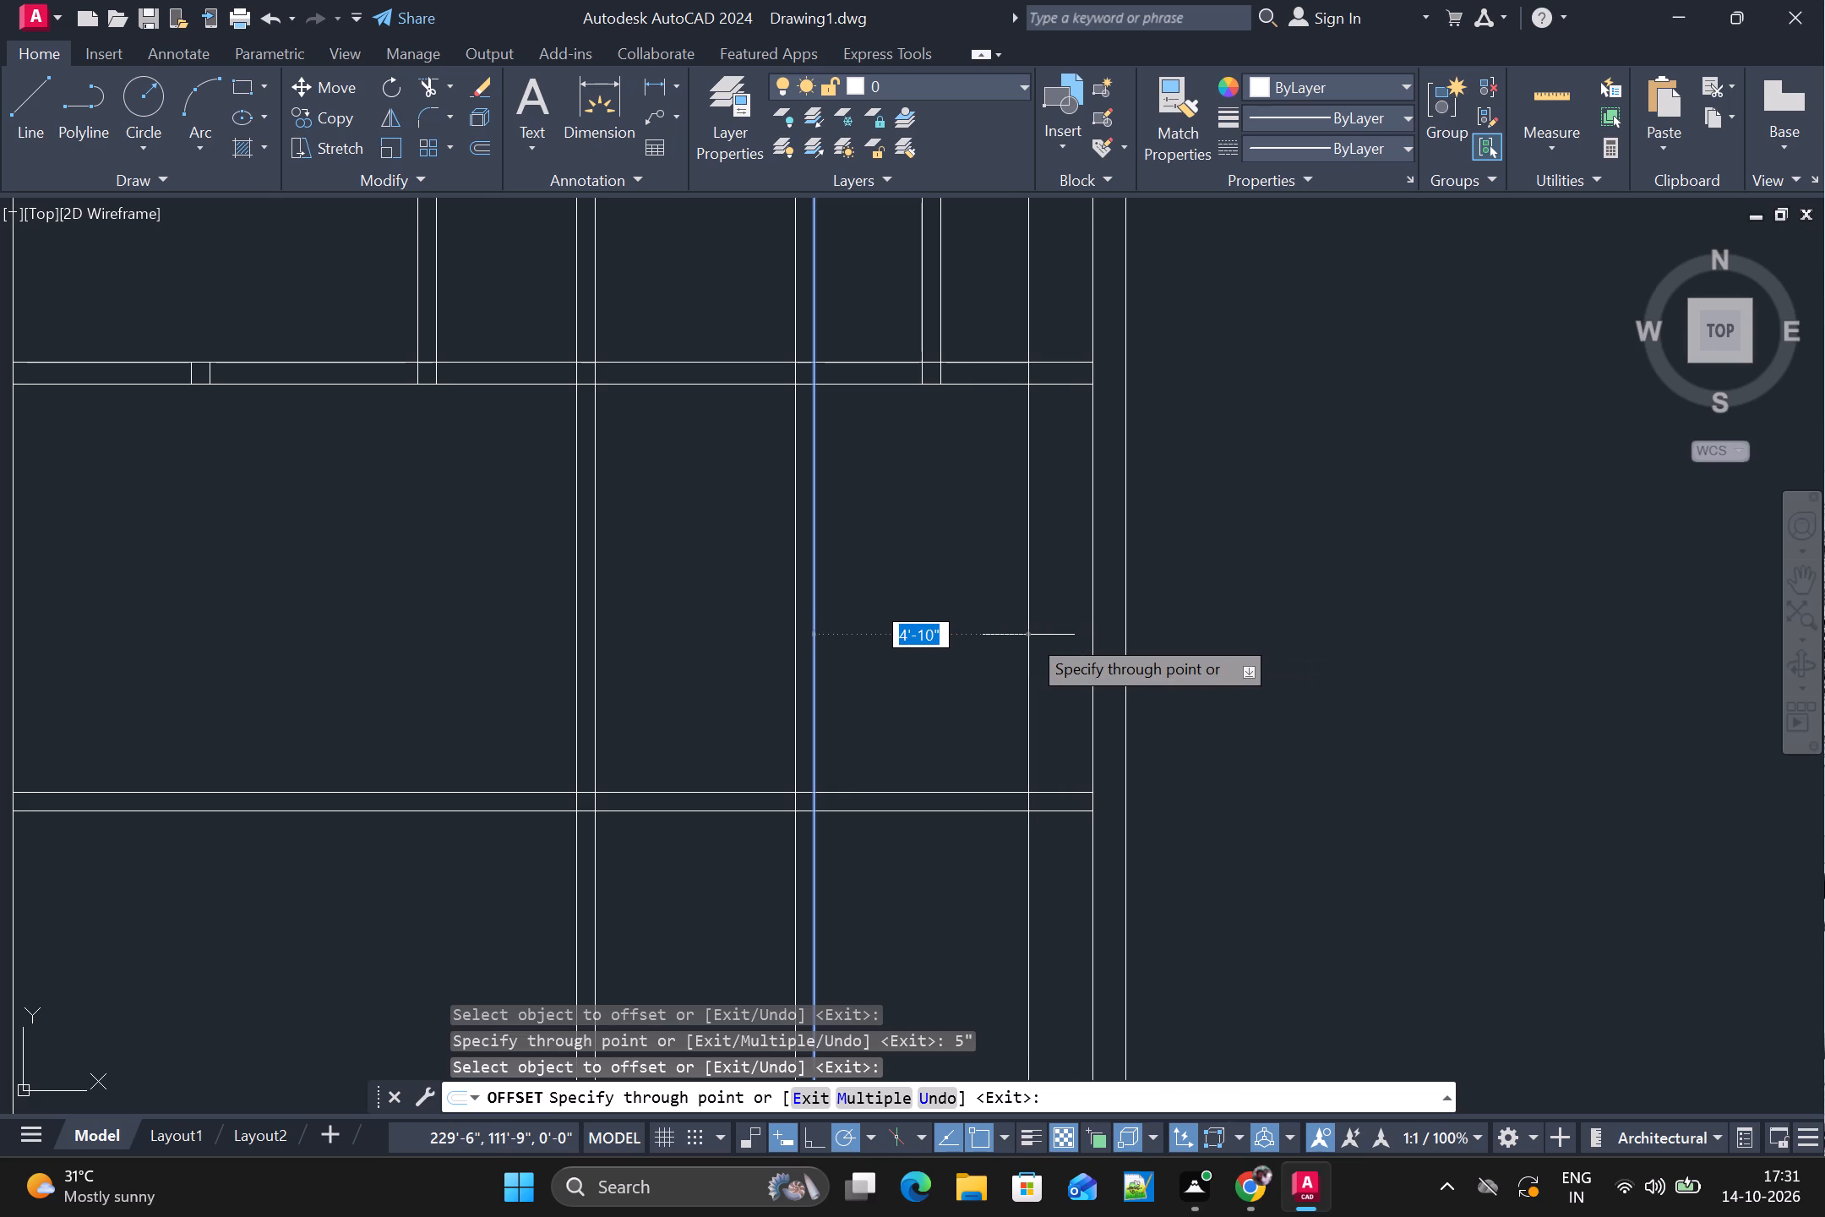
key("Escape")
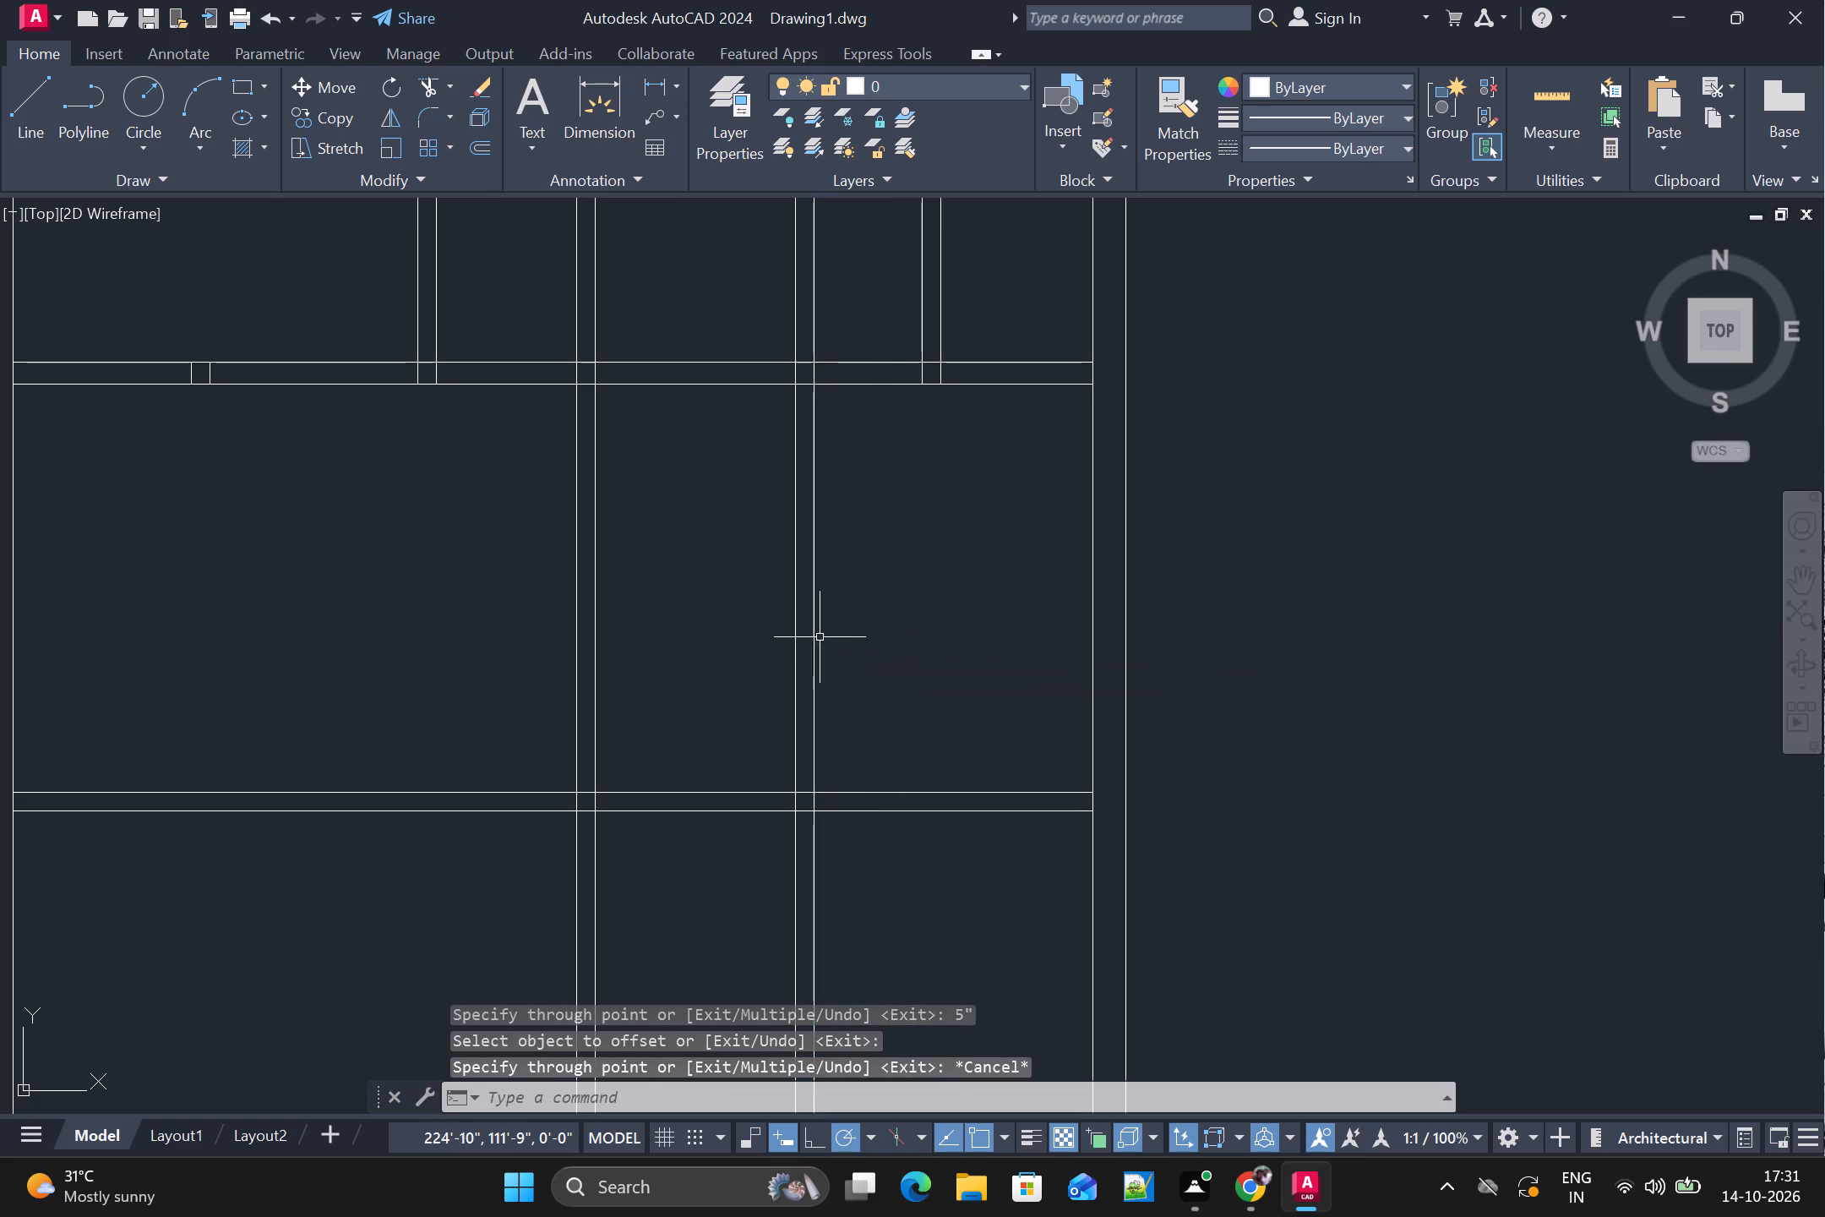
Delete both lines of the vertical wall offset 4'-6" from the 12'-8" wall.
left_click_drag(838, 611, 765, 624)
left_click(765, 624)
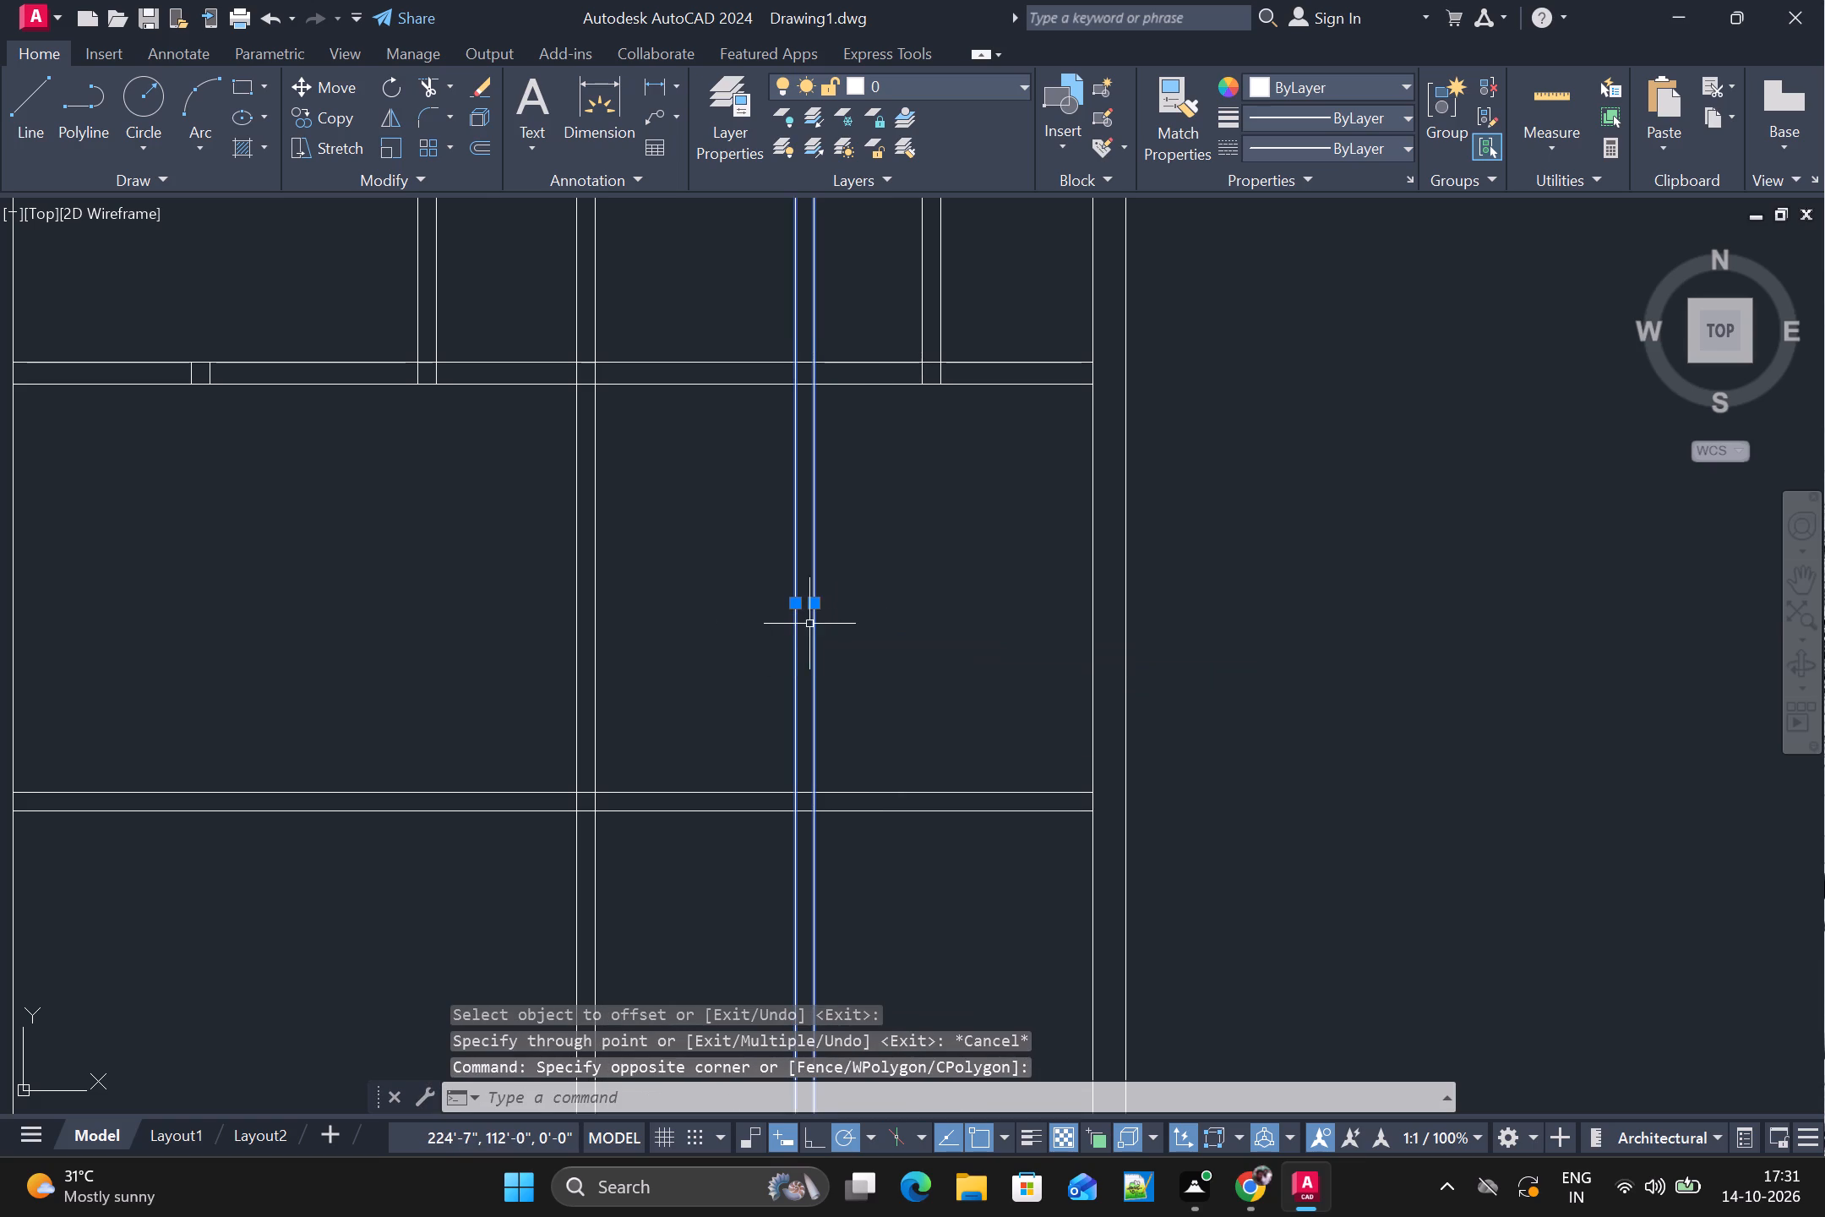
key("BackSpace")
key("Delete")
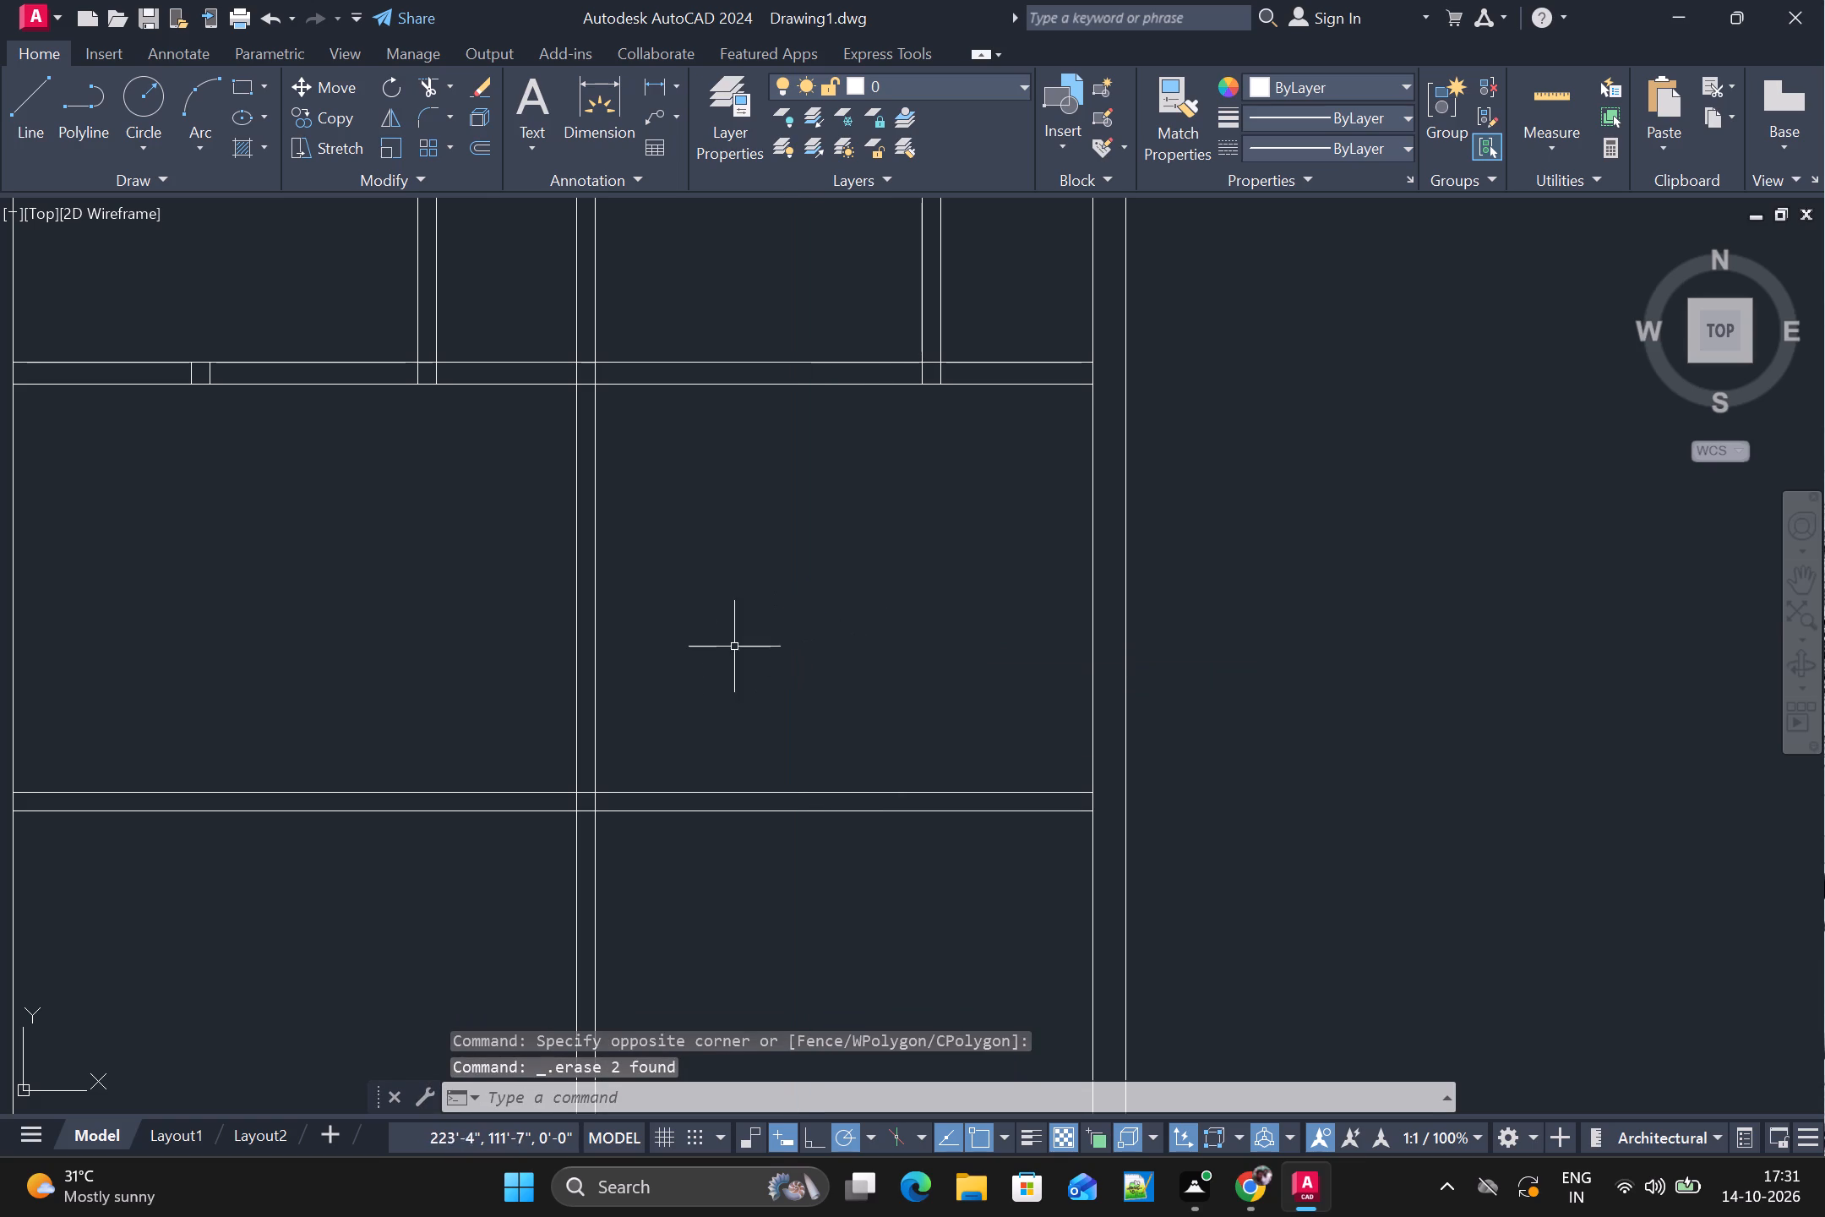
Offset the 12'-8" vertical wall's right face 7'-10" to the right and that line another 5", using Through.
key("o")
key("Return")
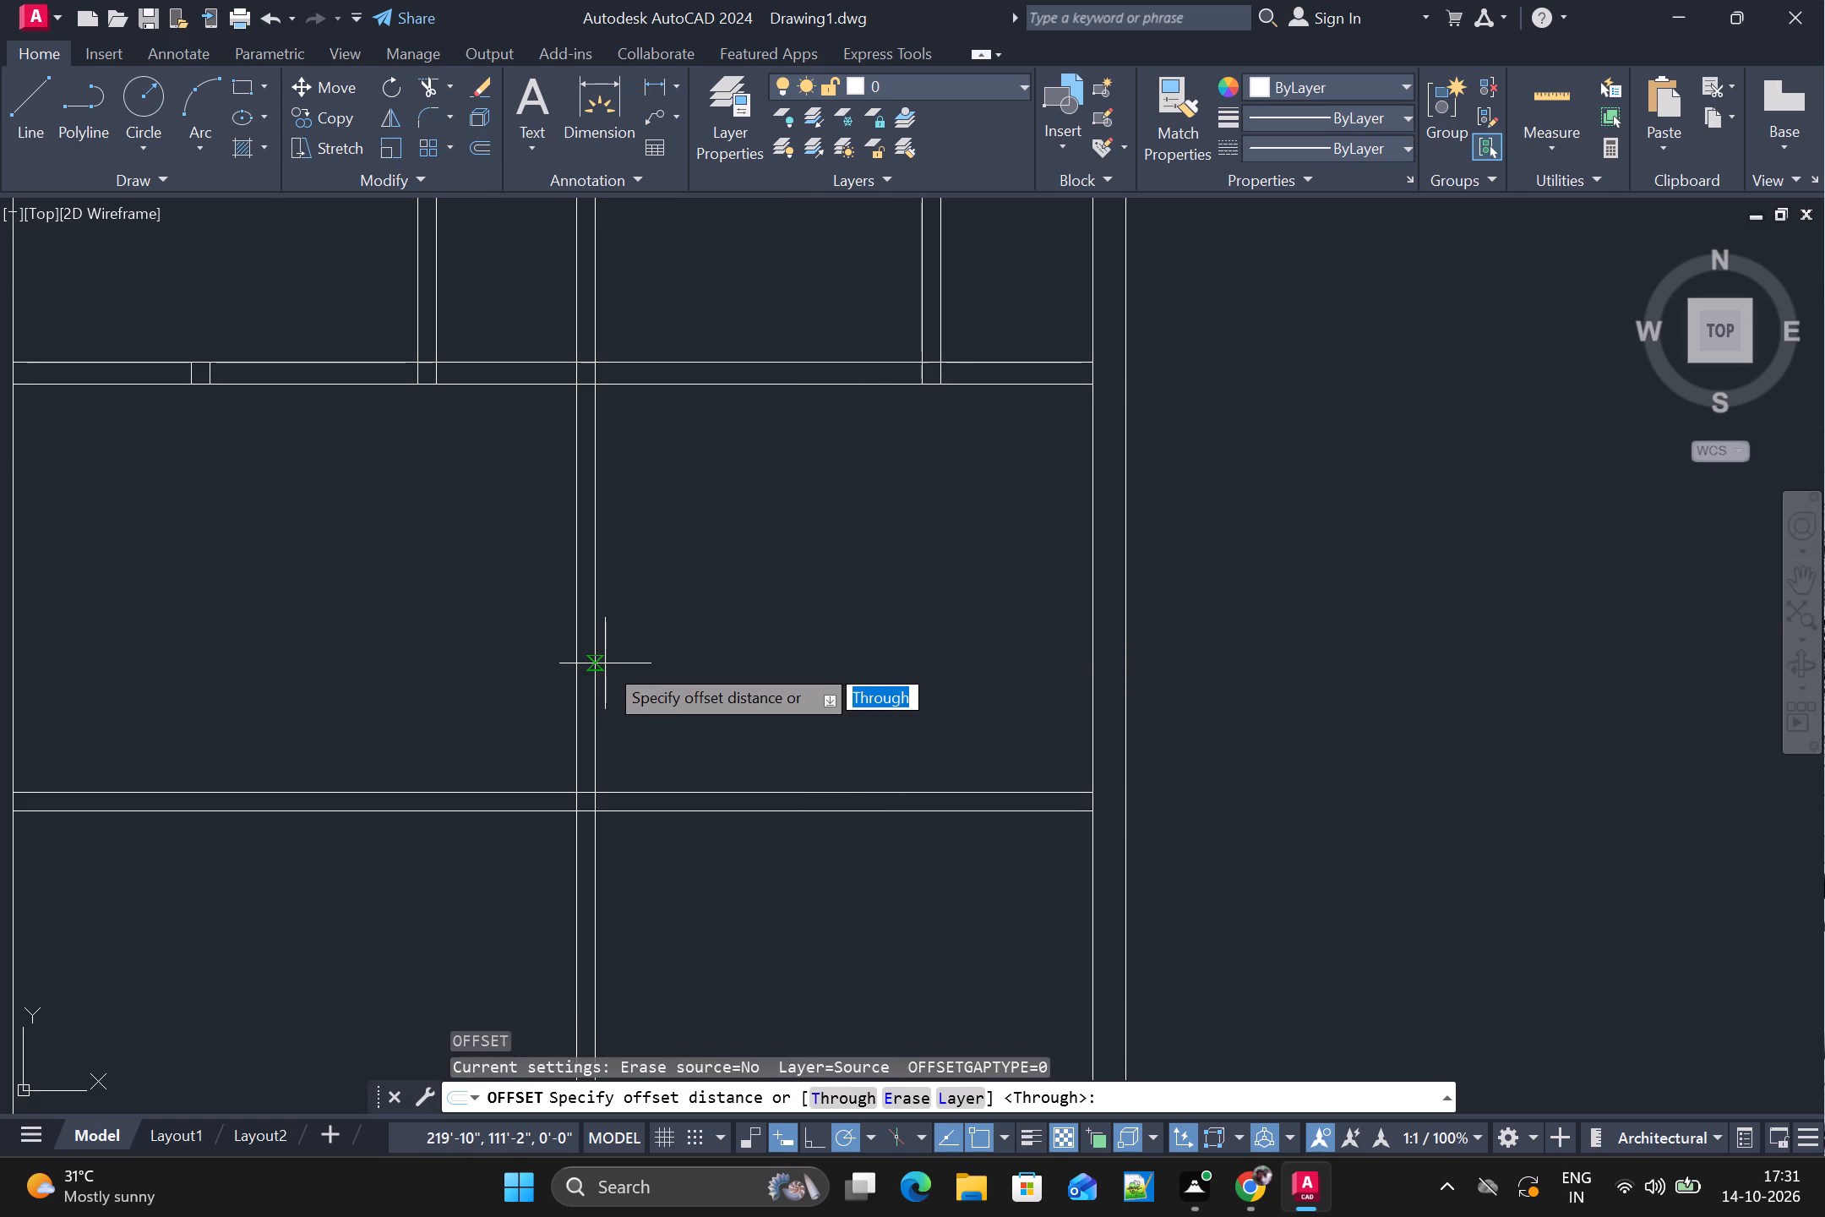
key("t")
key("Return")
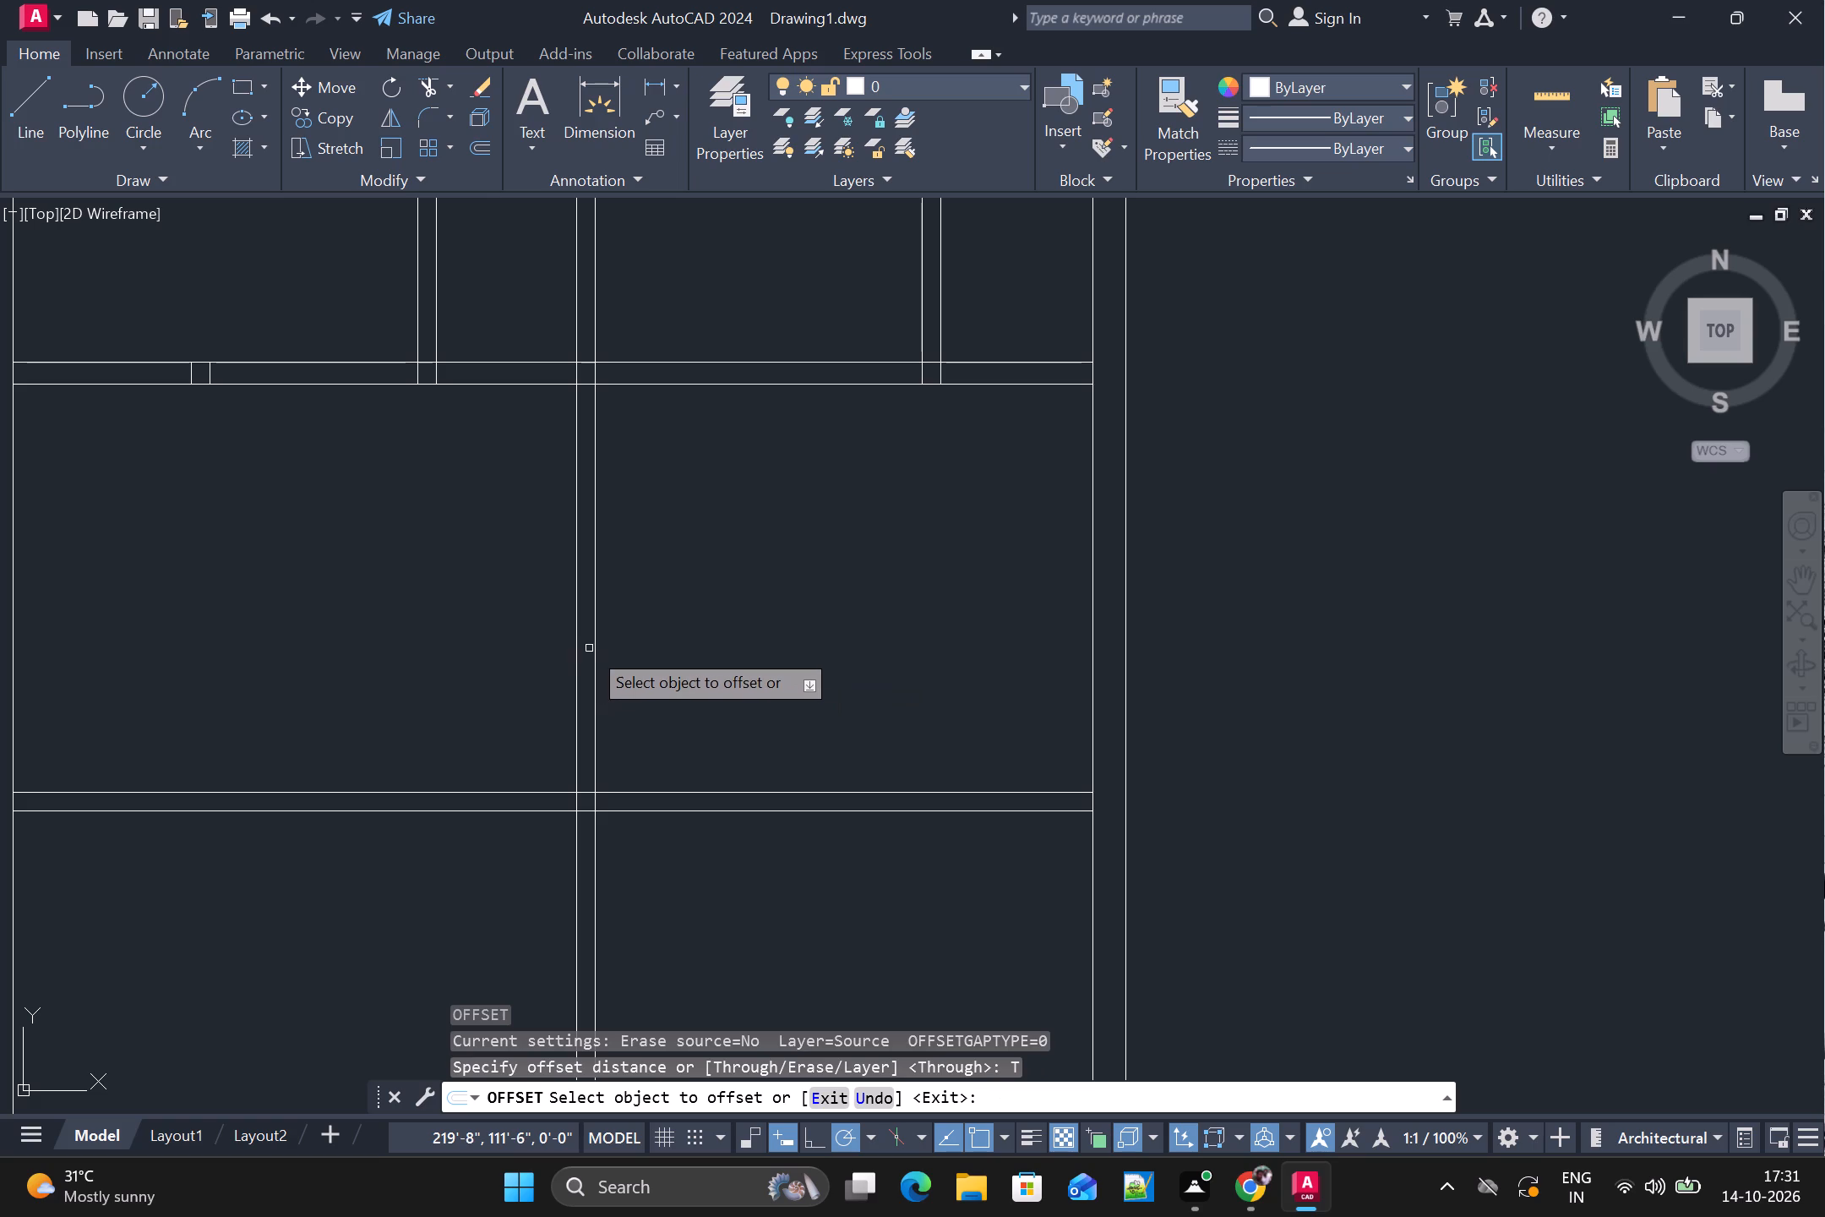
left_click(596, 645)
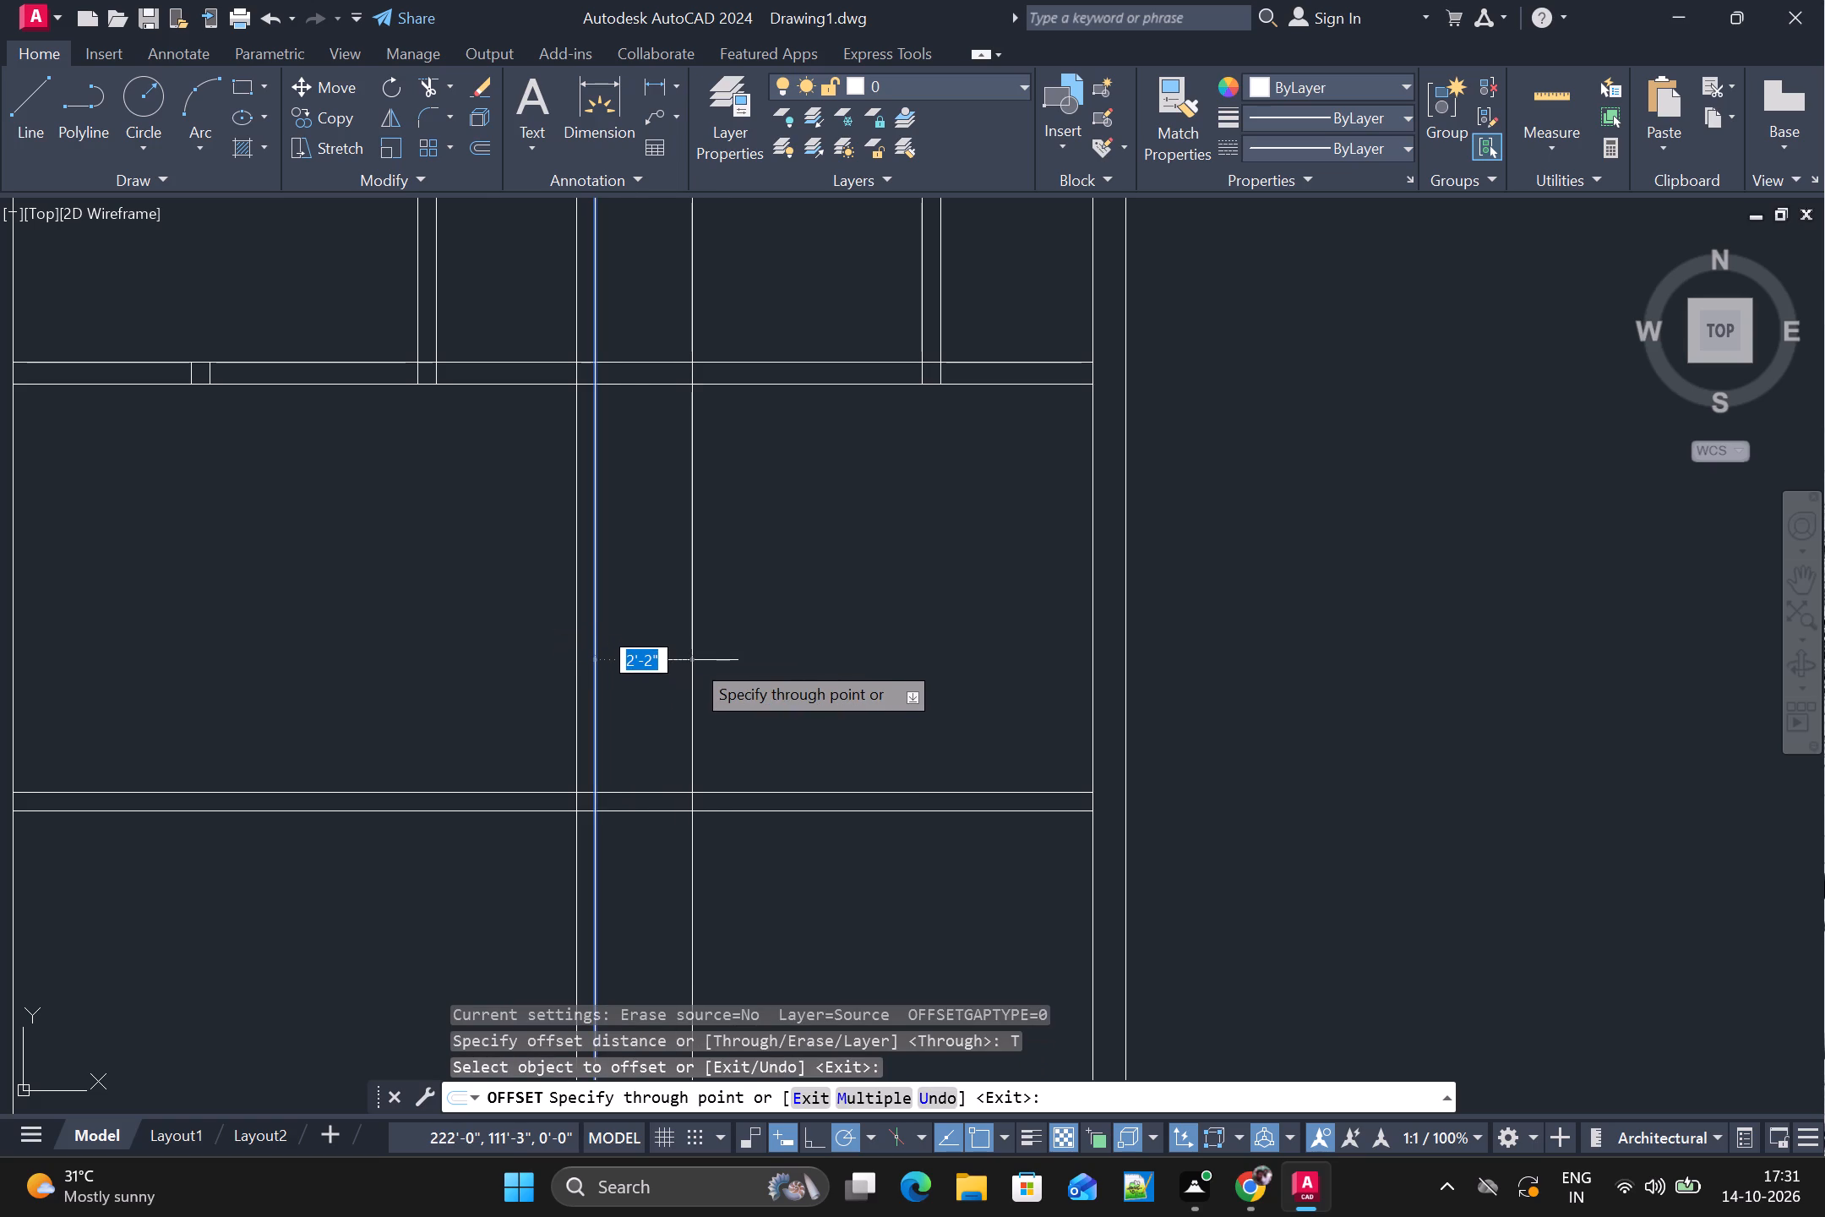
key("4")
key("BackSpace")
type("7'")
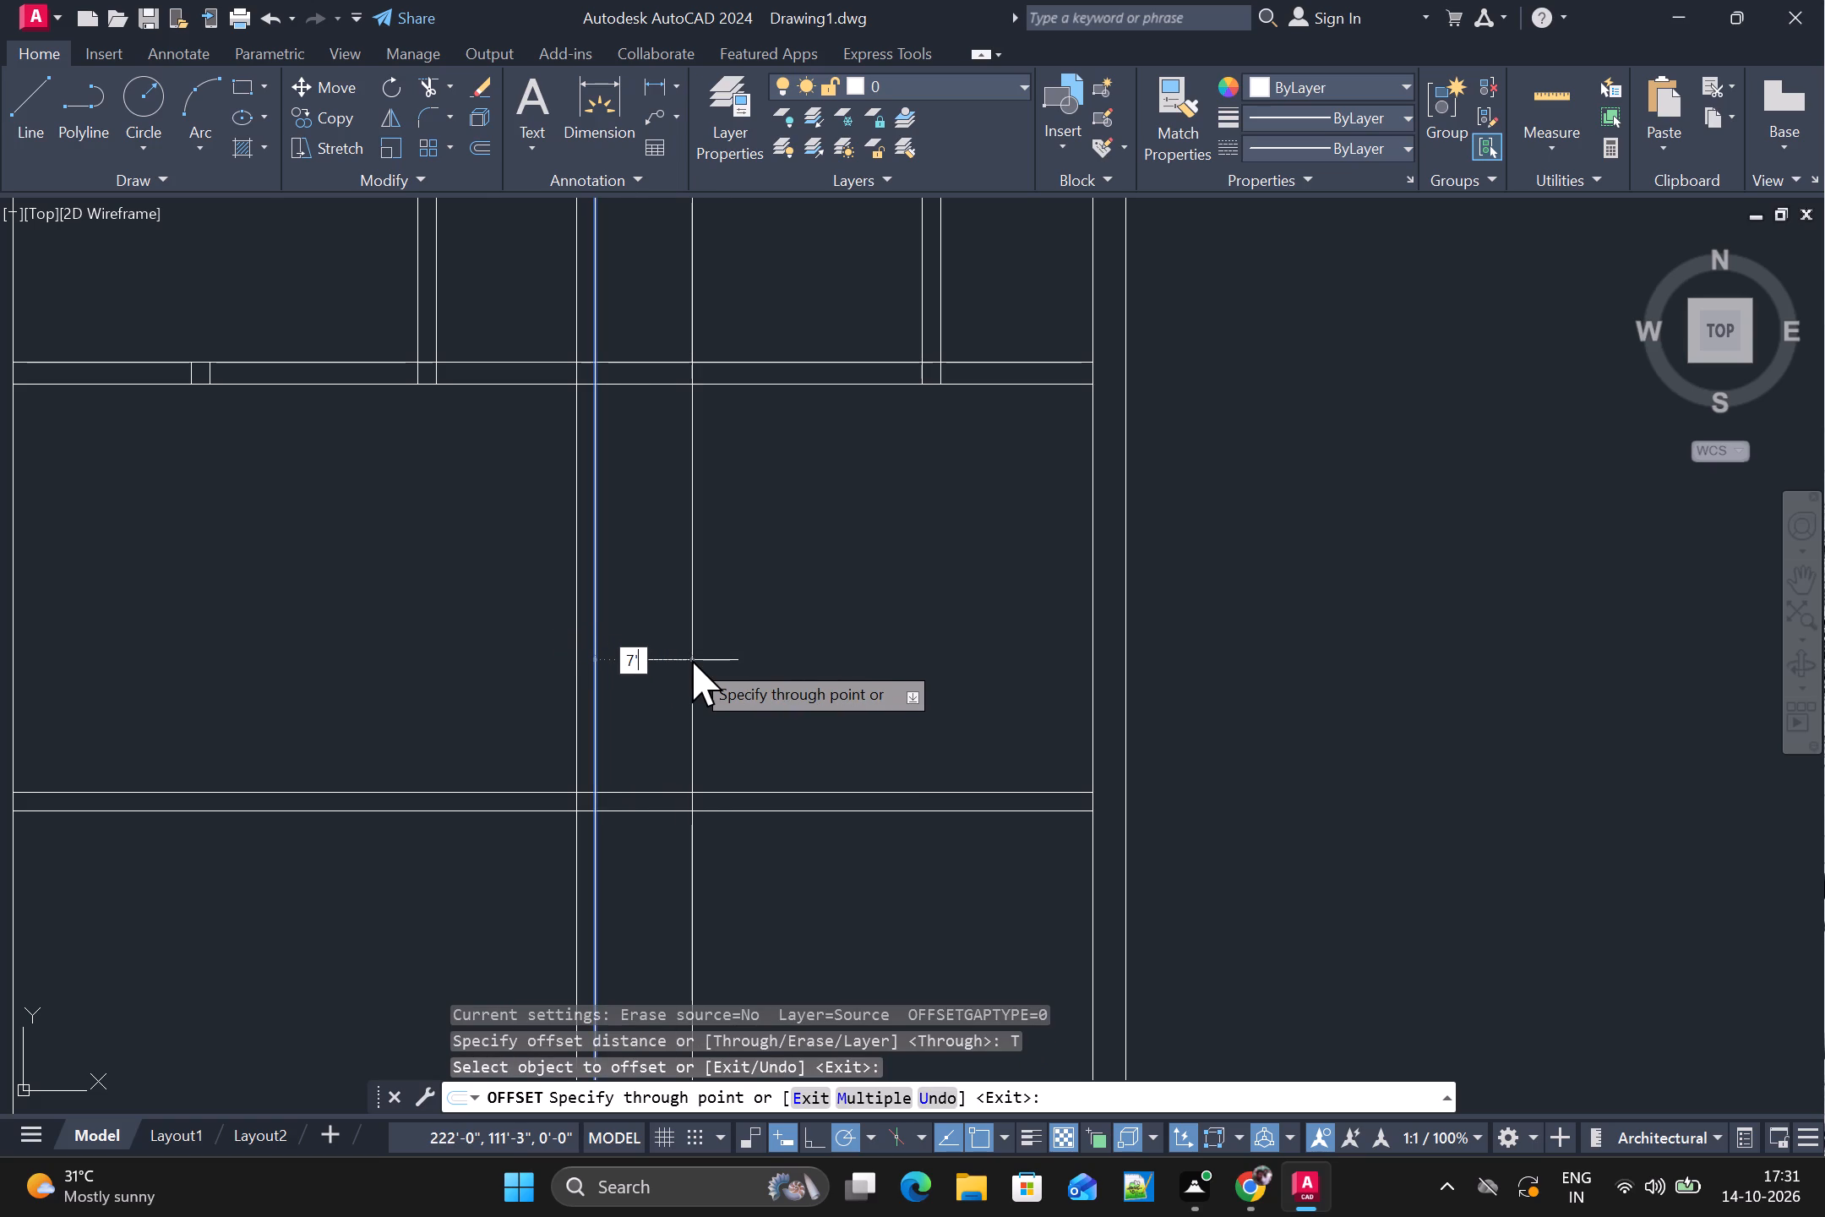
type("10\"")
key("Return")
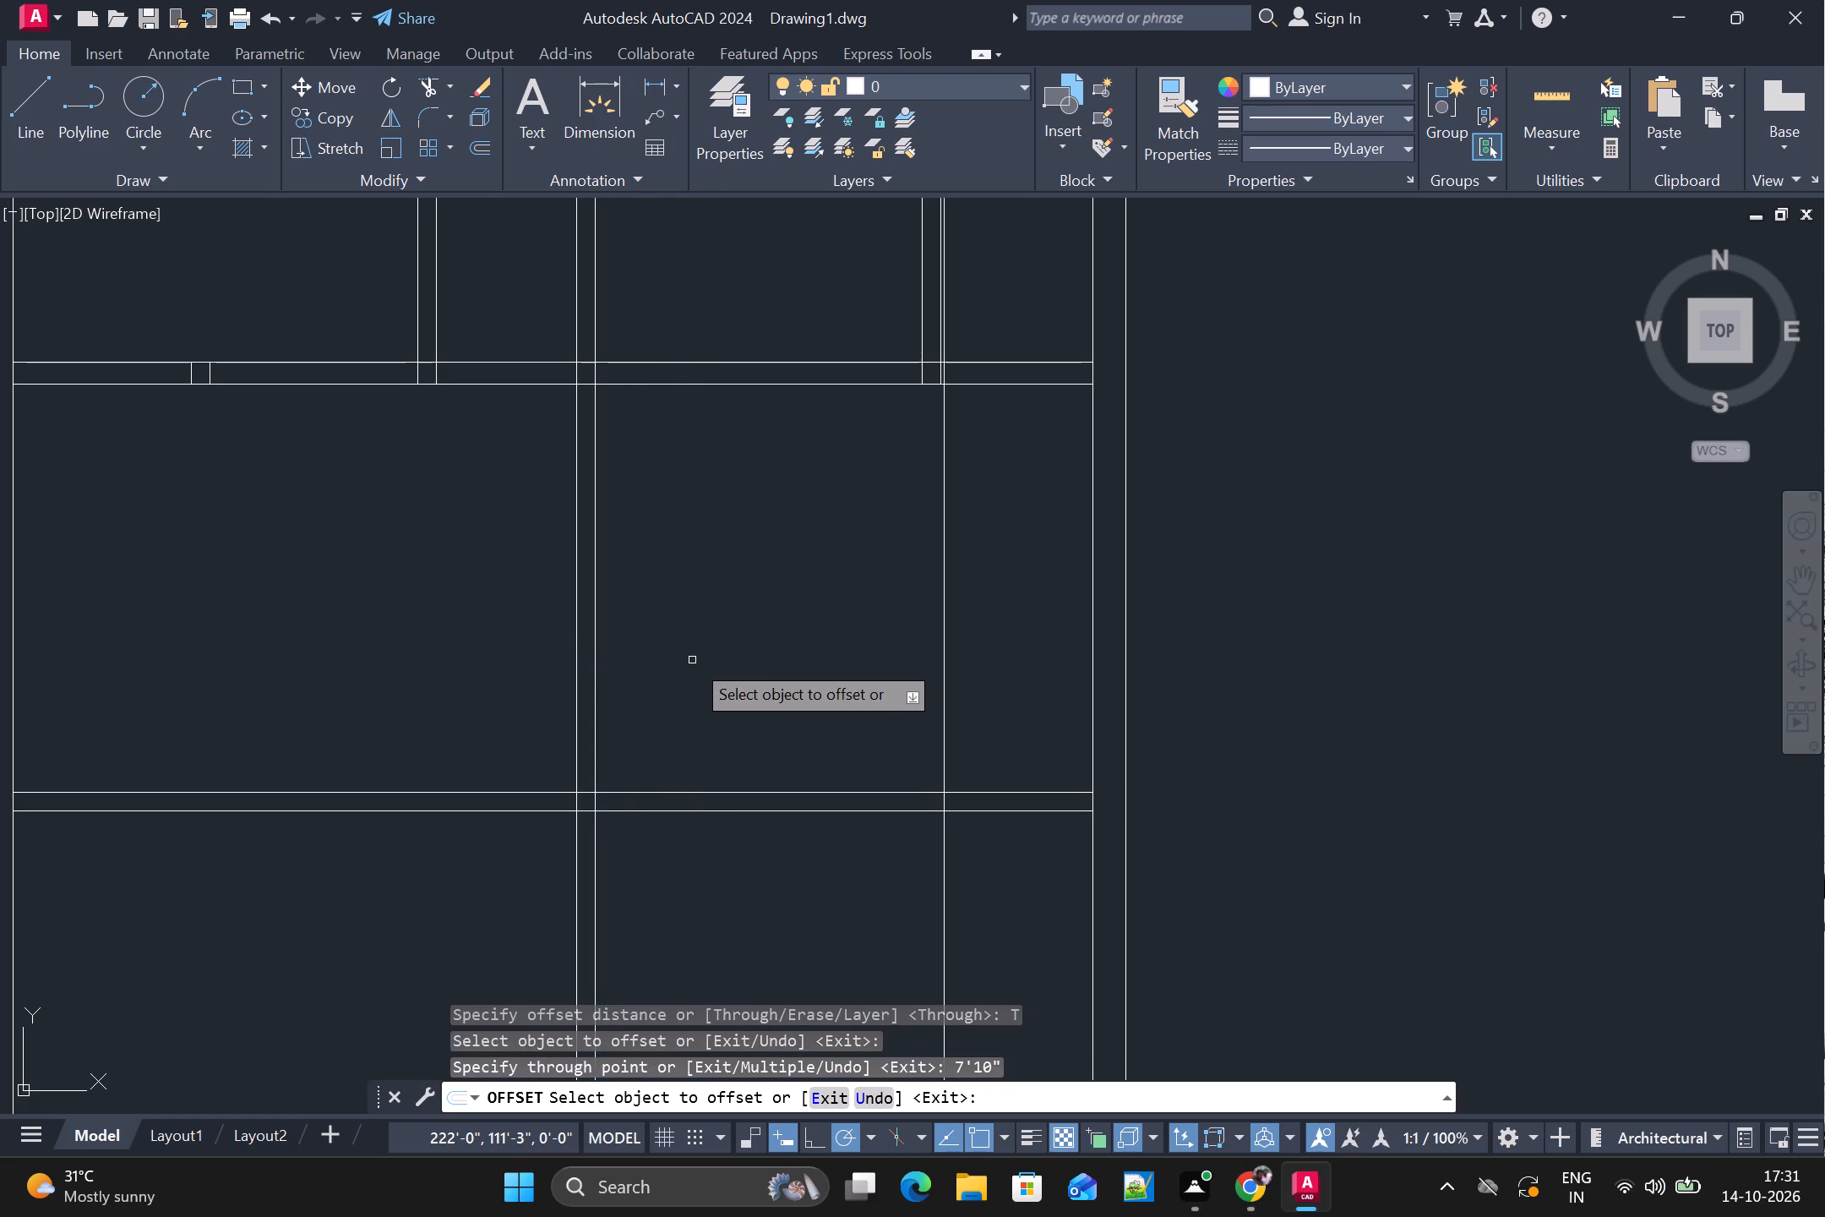
left_click(945, 665)
type("5\"")
key("Return")
scroll(989, 673, "down", 1)
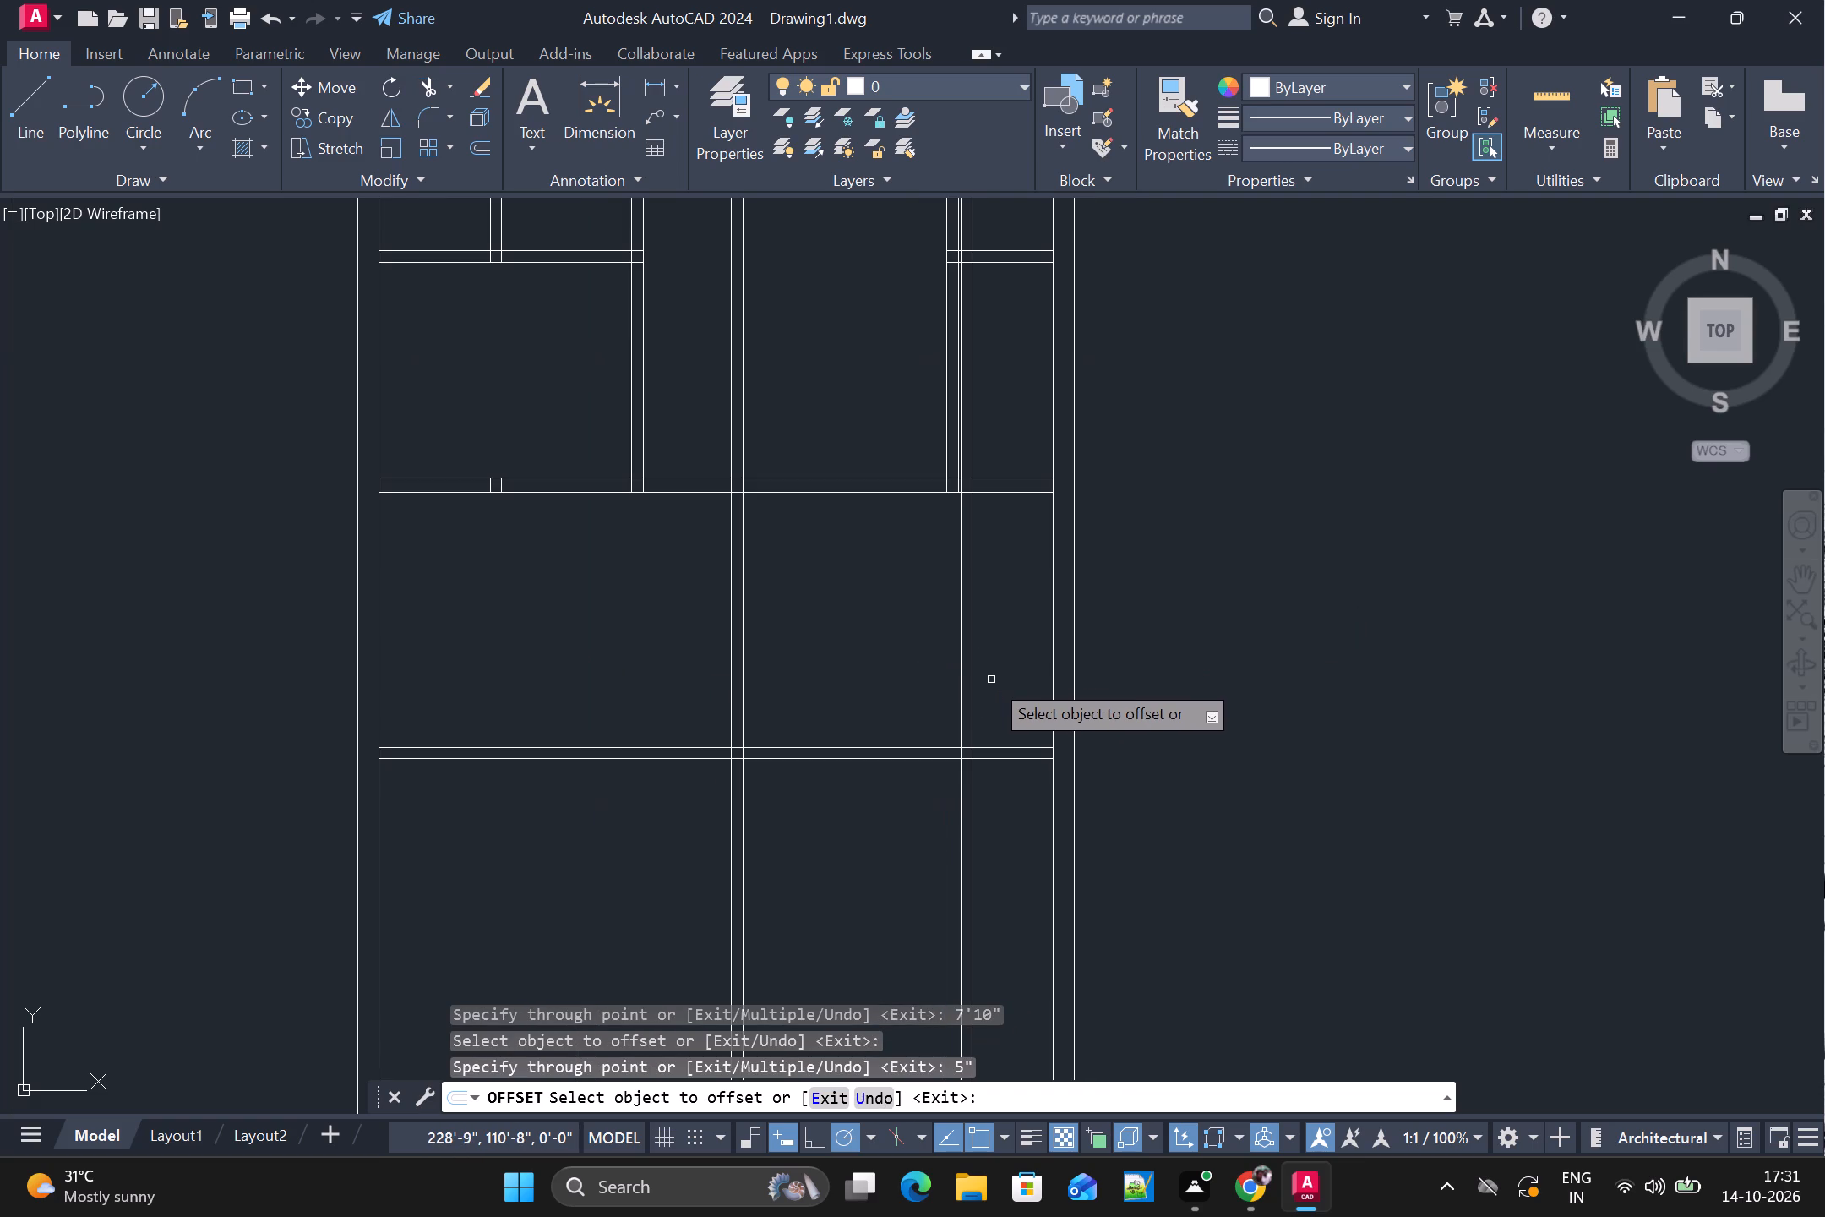
scroll(991, 679, "down", 1)
scroll(1014, 431, "up", 3)
scroll(993, 470, "down", 1)
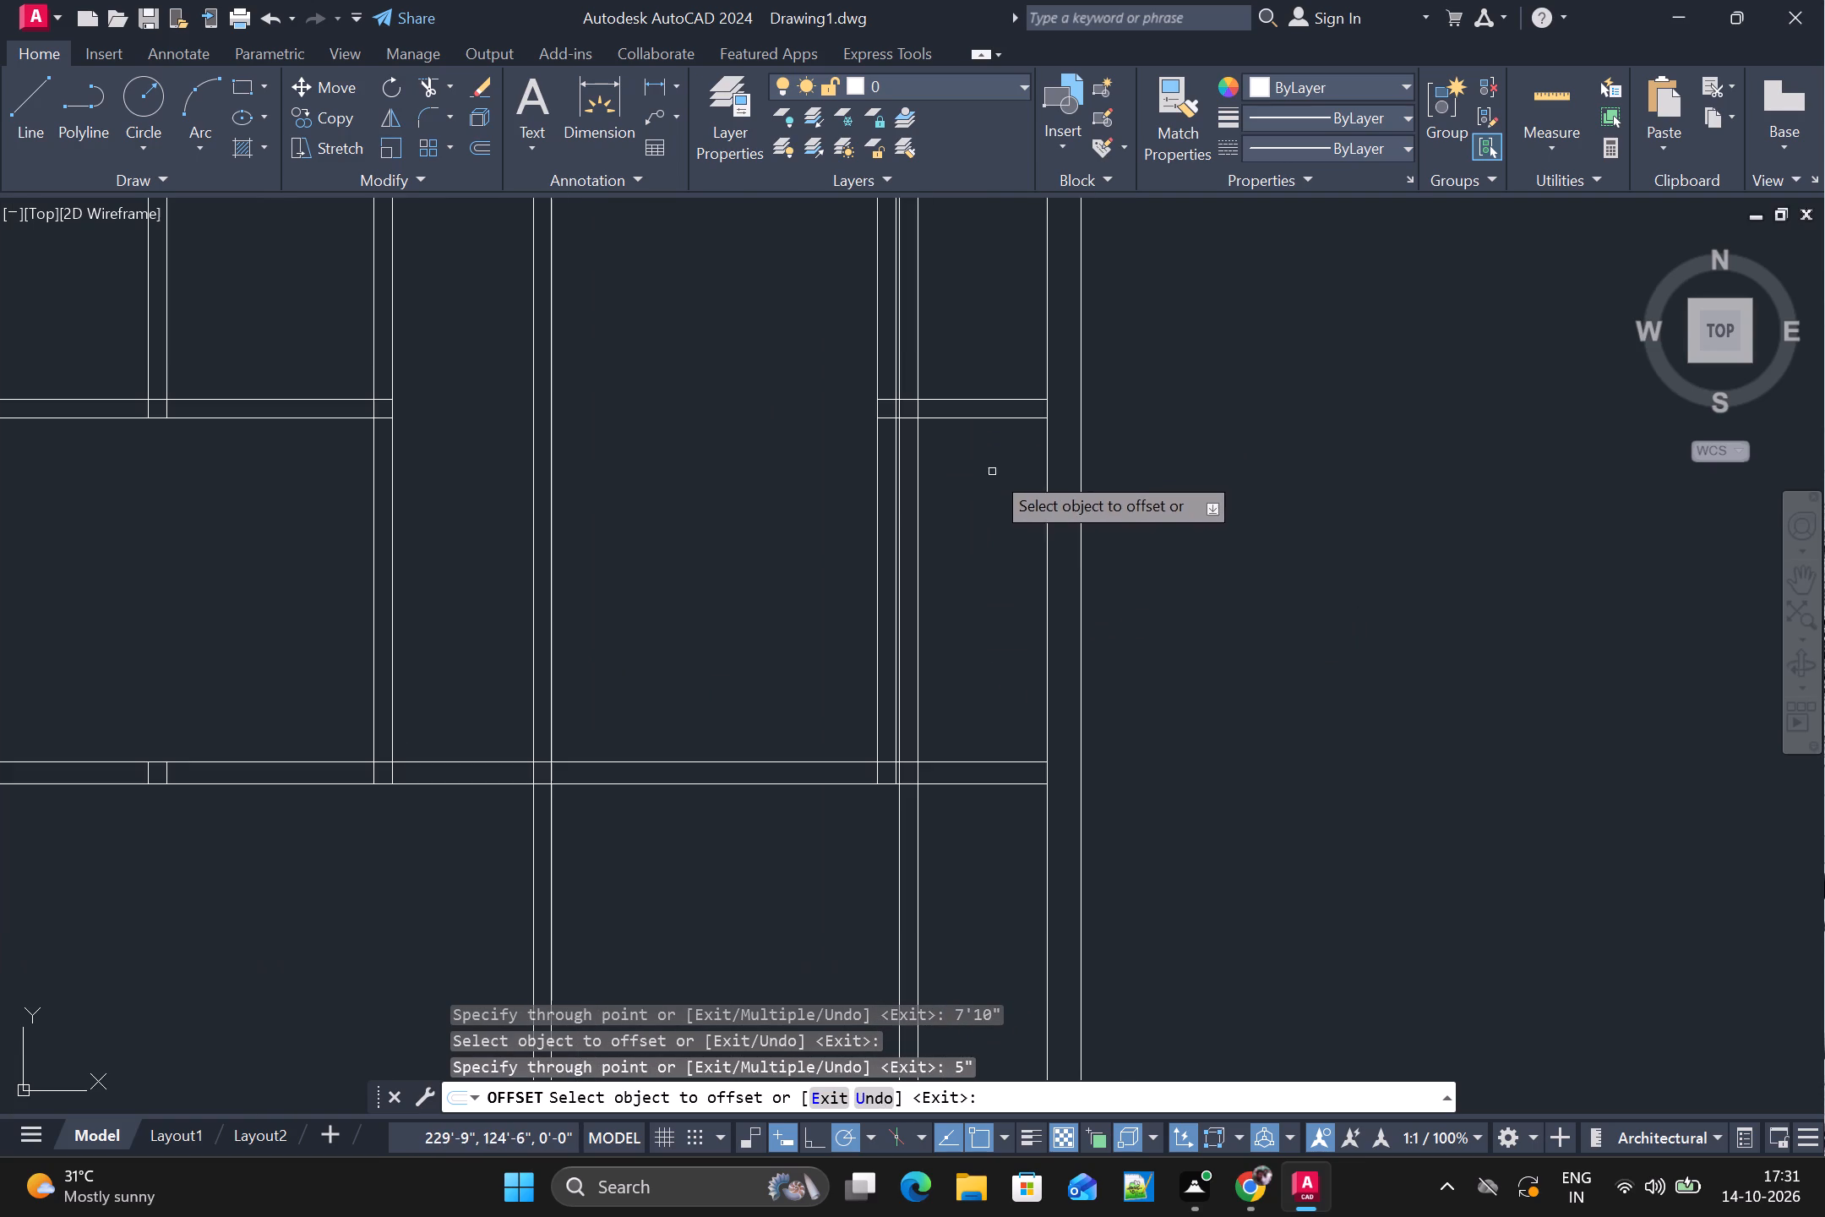
middle_click_drag(975, 570, 986, 539)
key("Escape")
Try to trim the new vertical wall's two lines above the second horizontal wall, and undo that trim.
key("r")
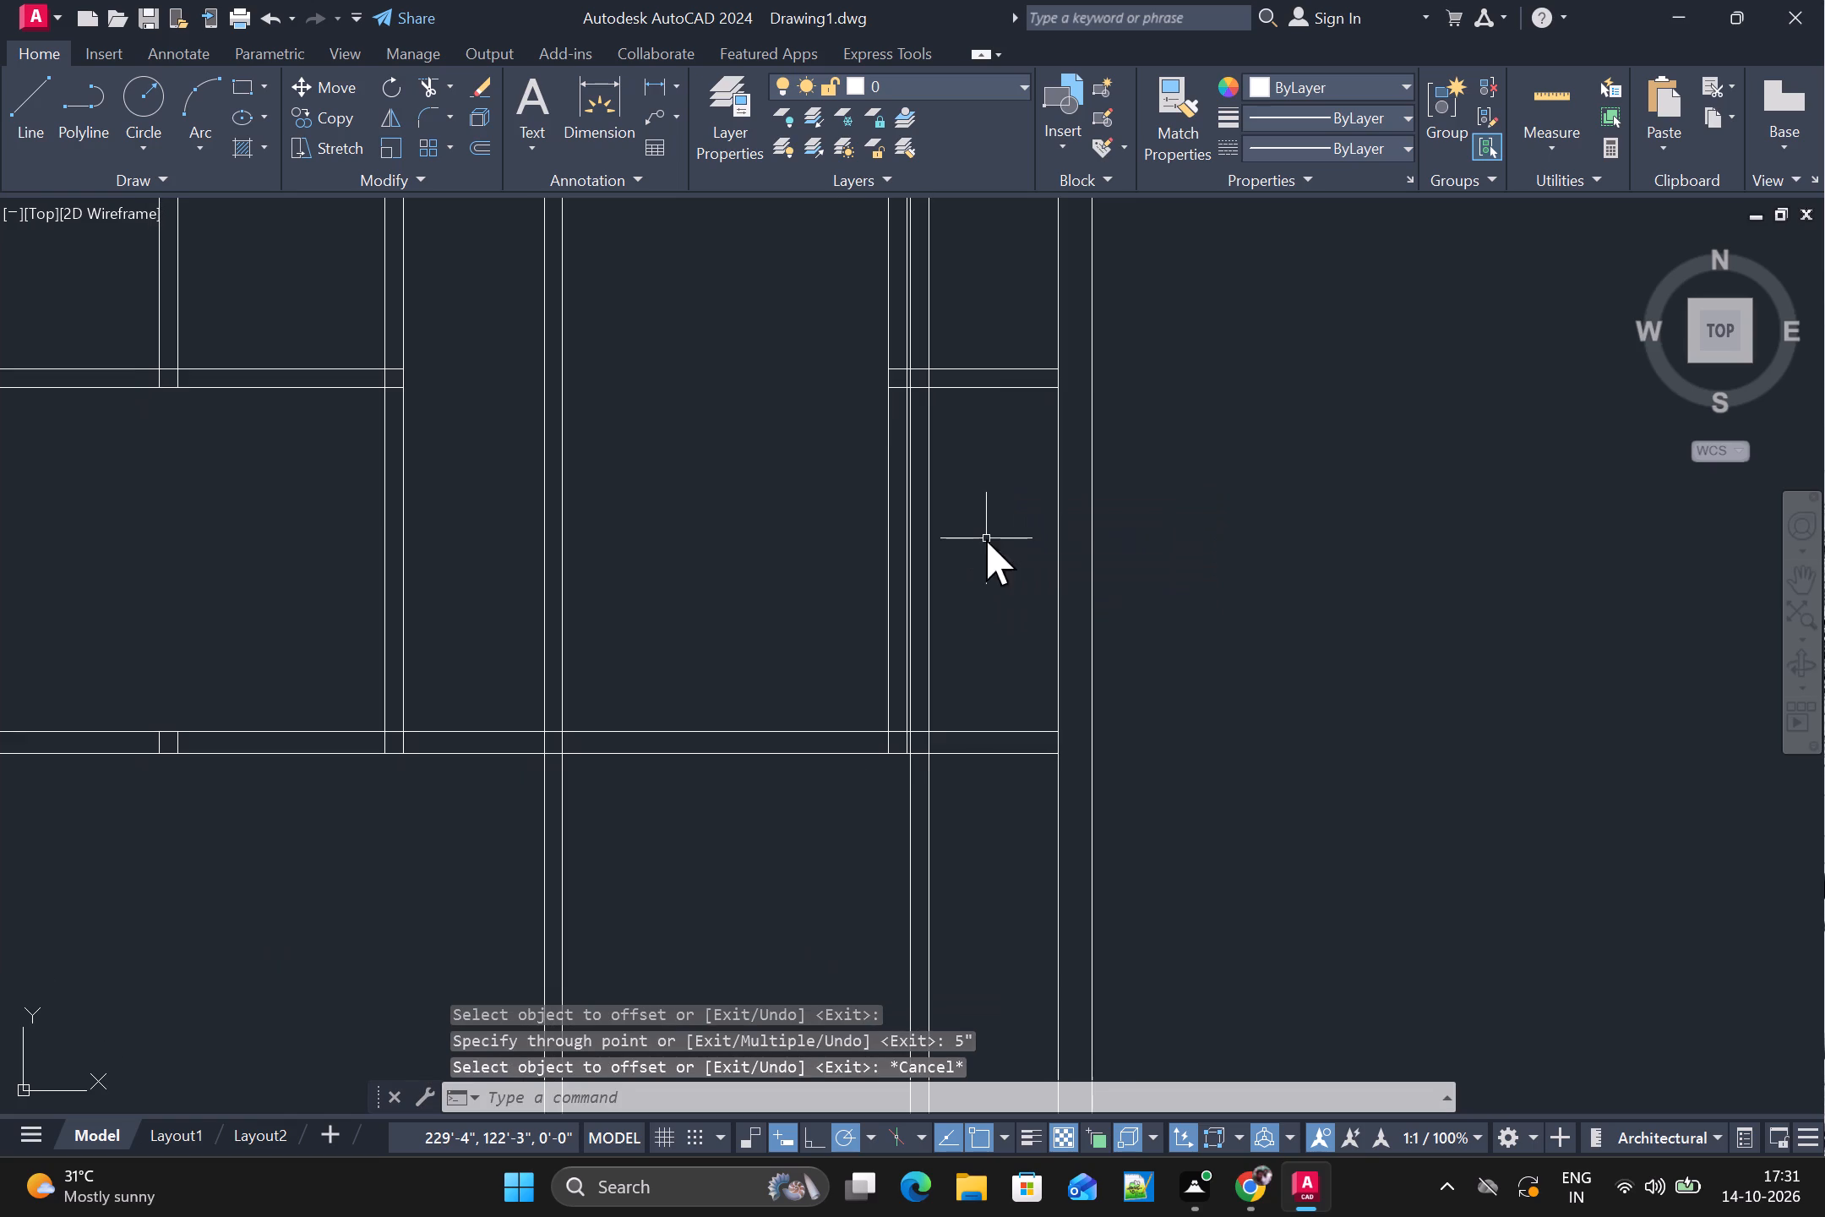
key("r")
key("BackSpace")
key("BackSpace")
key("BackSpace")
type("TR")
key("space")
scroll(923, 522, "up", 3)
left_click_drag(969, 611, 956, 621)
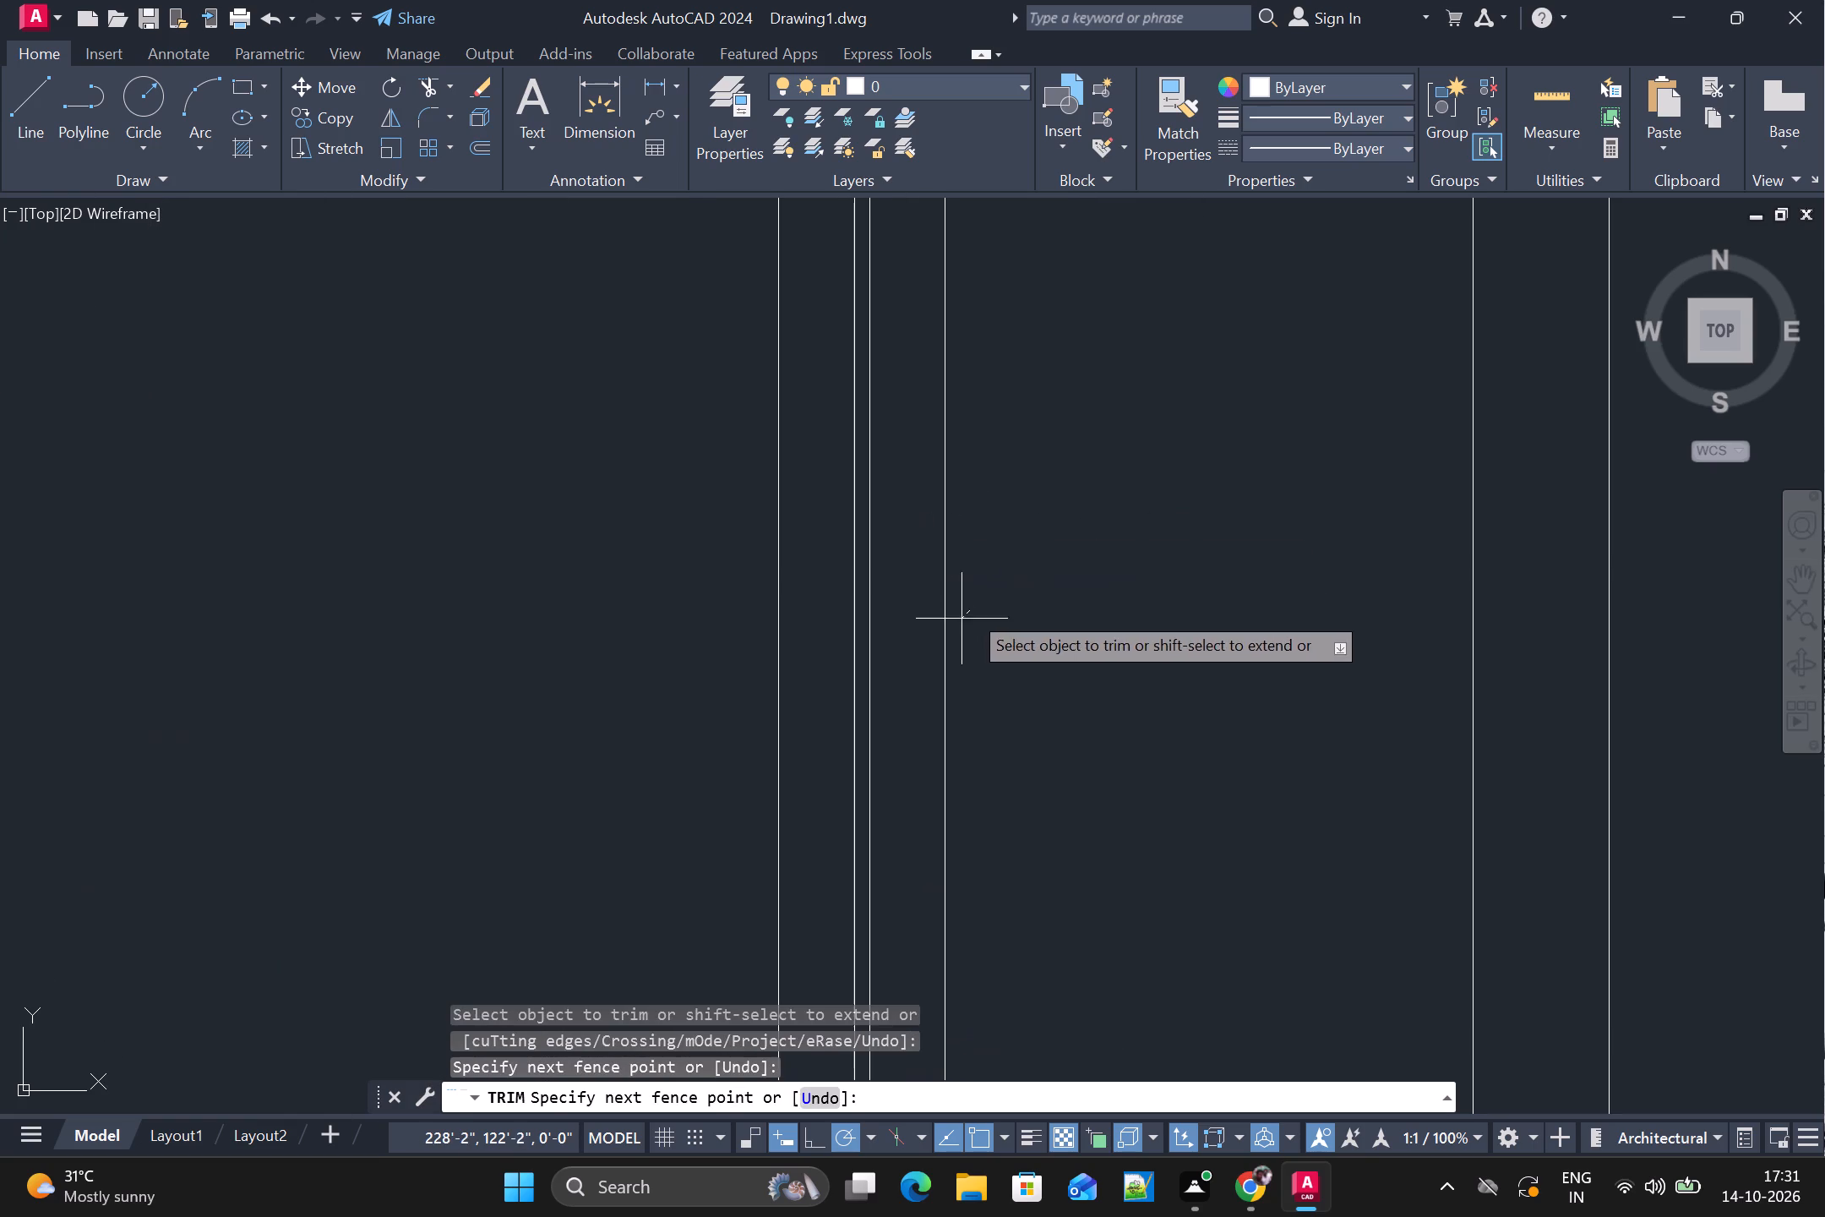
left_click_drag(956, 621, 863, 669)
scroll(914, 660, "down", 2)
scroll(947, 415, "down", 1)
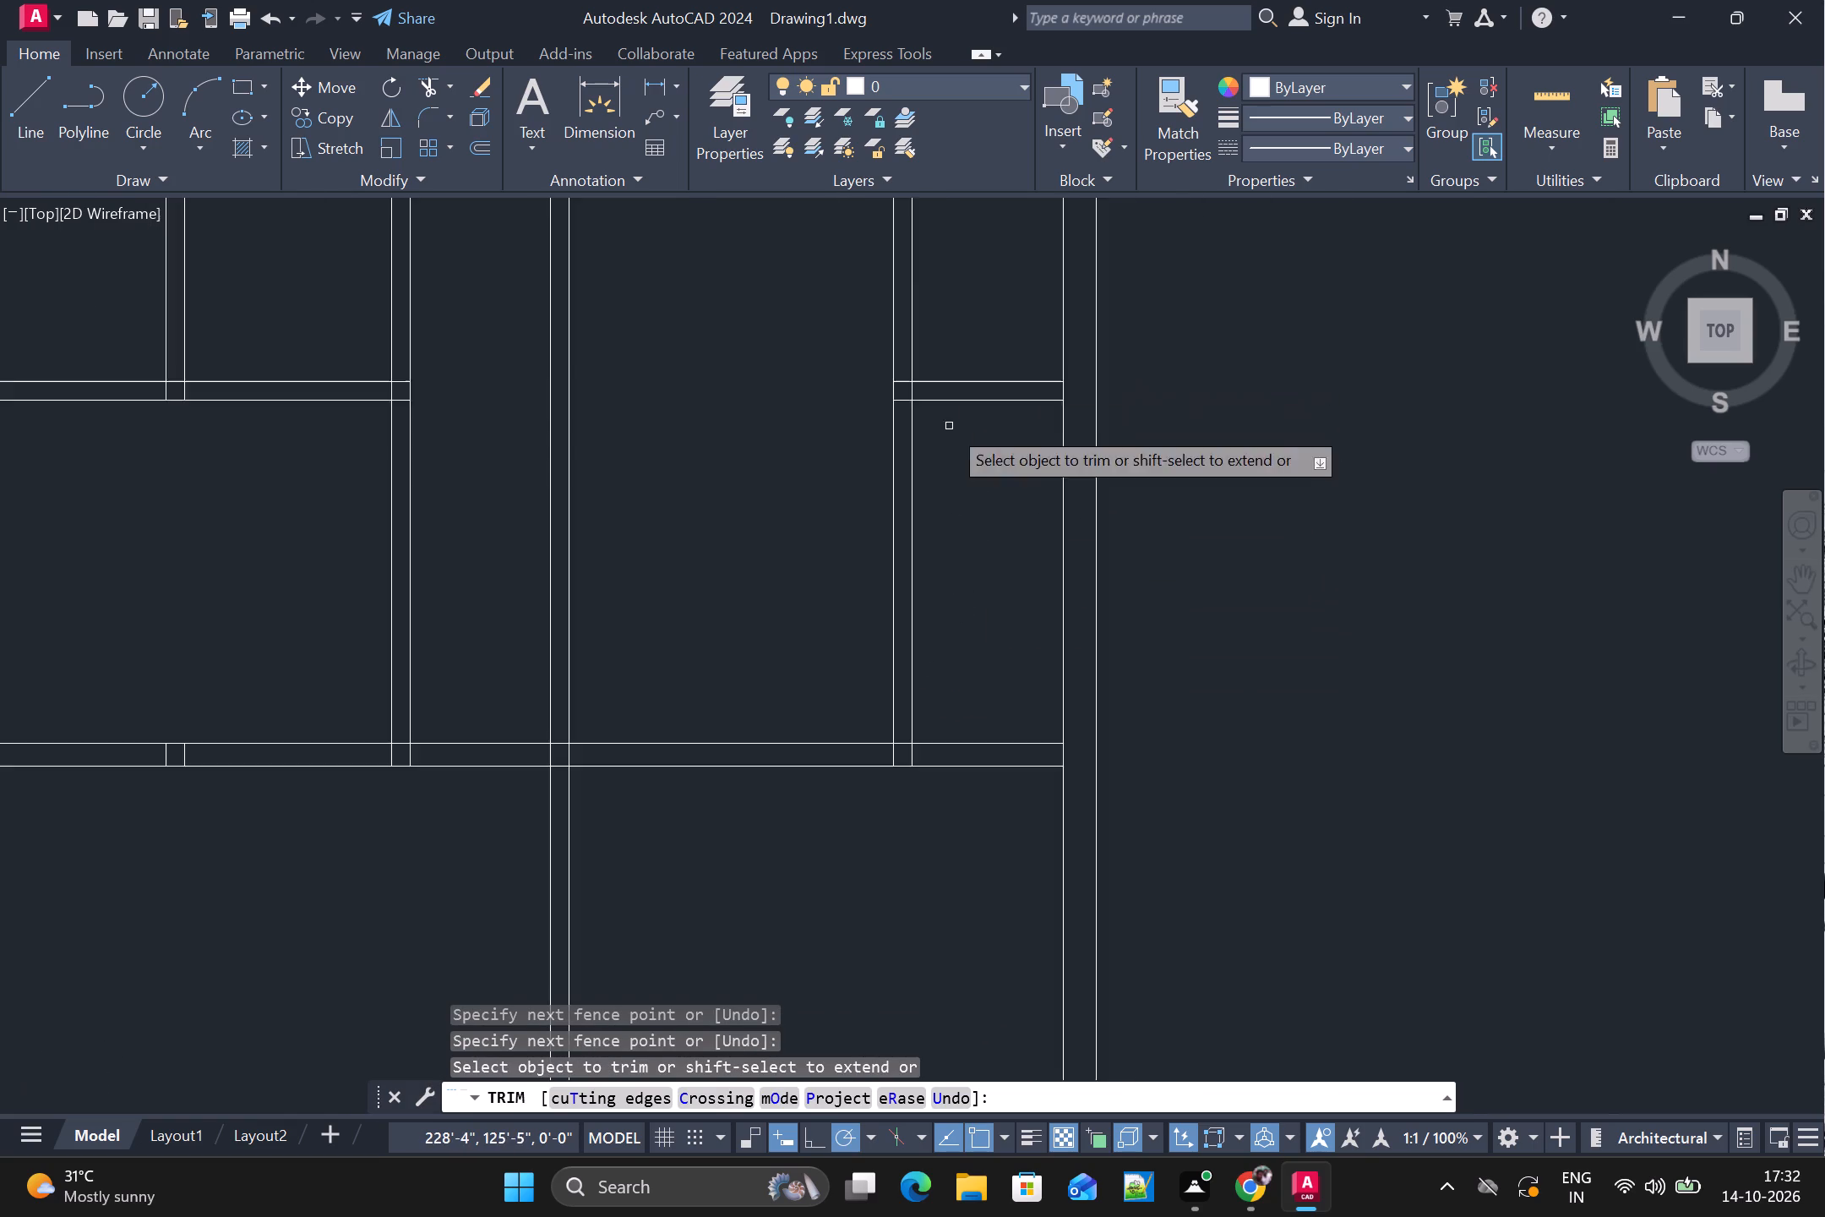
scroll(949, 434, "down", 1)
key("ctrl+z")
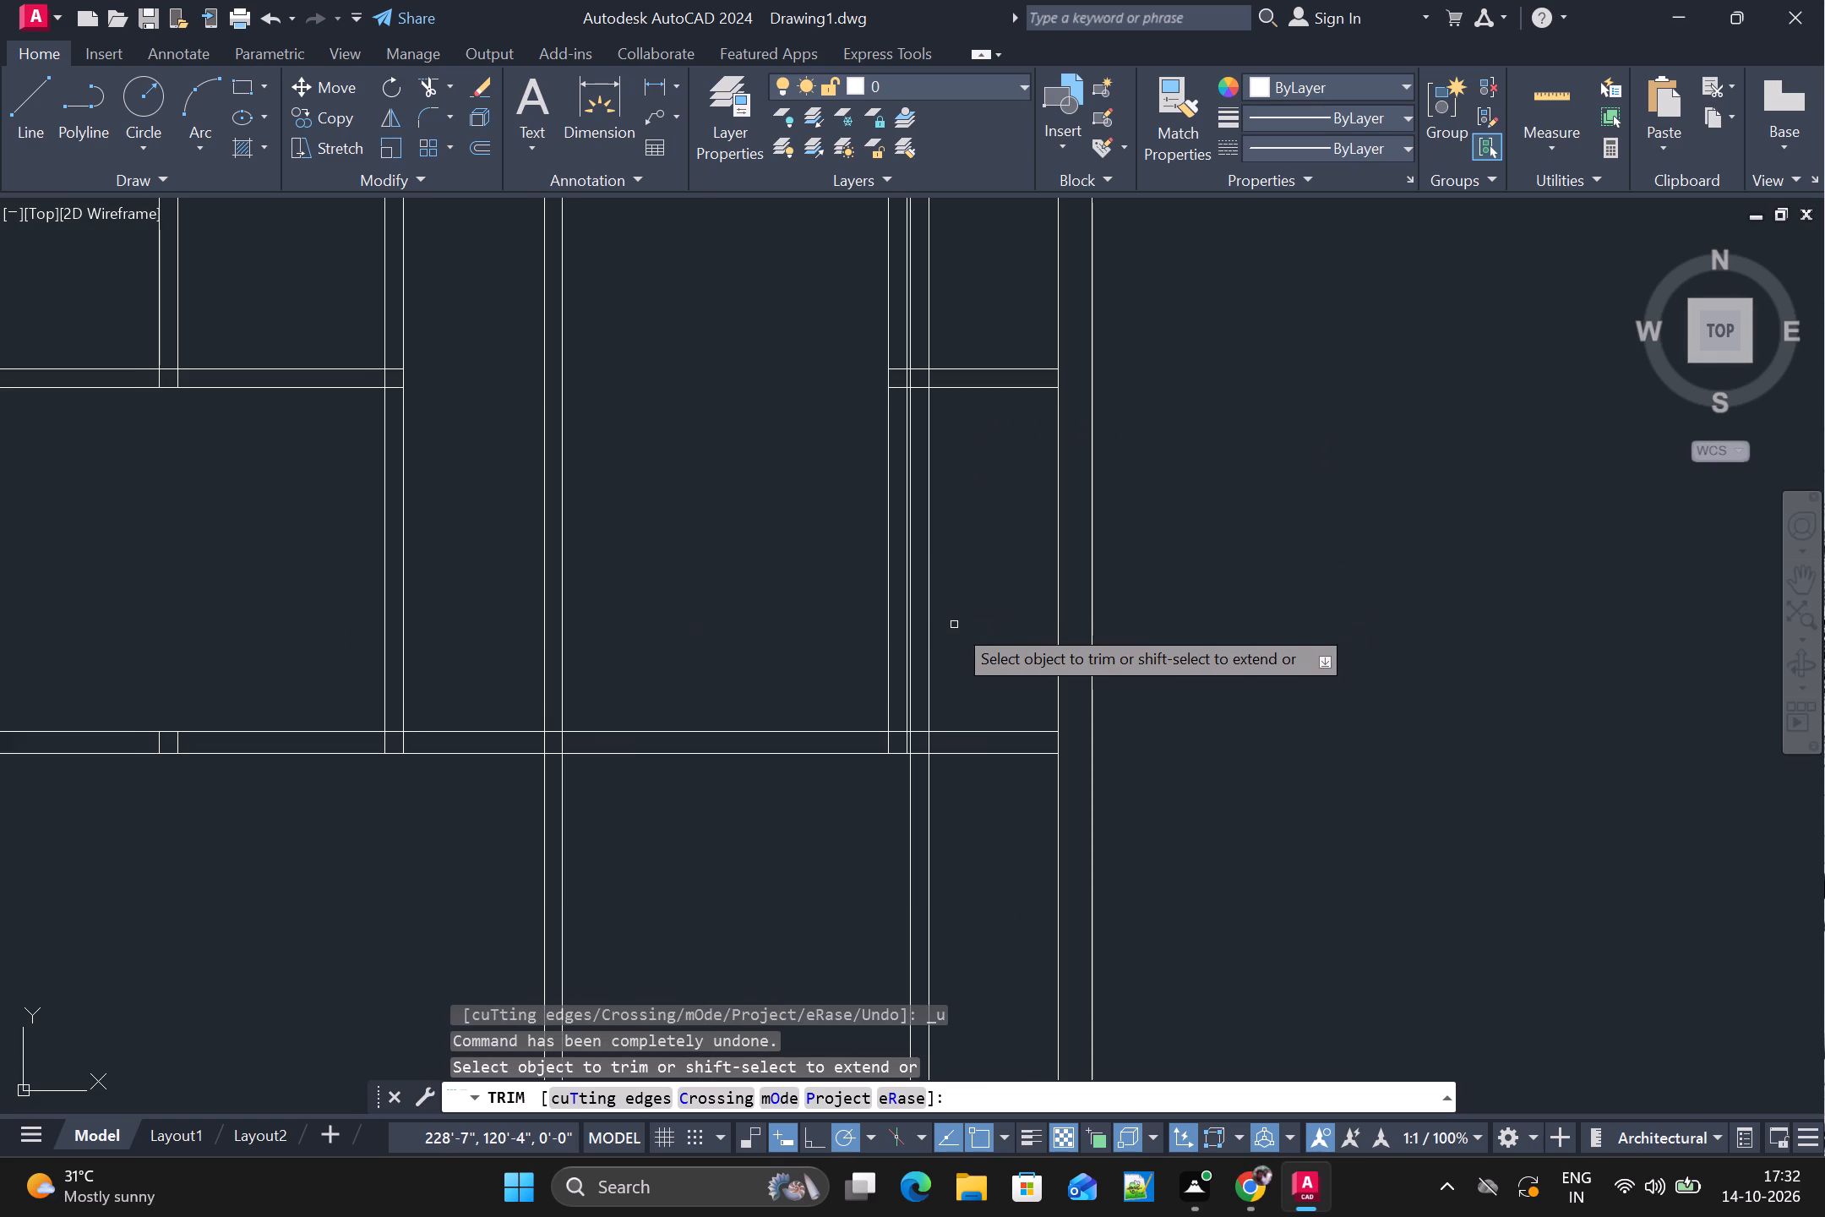
Trim the new vertical wall's two lines within and above the second horizontal wall.
middle_click_drag(954, 630, 979, 491)
middle_click_drag(971, 682, 976, 625)
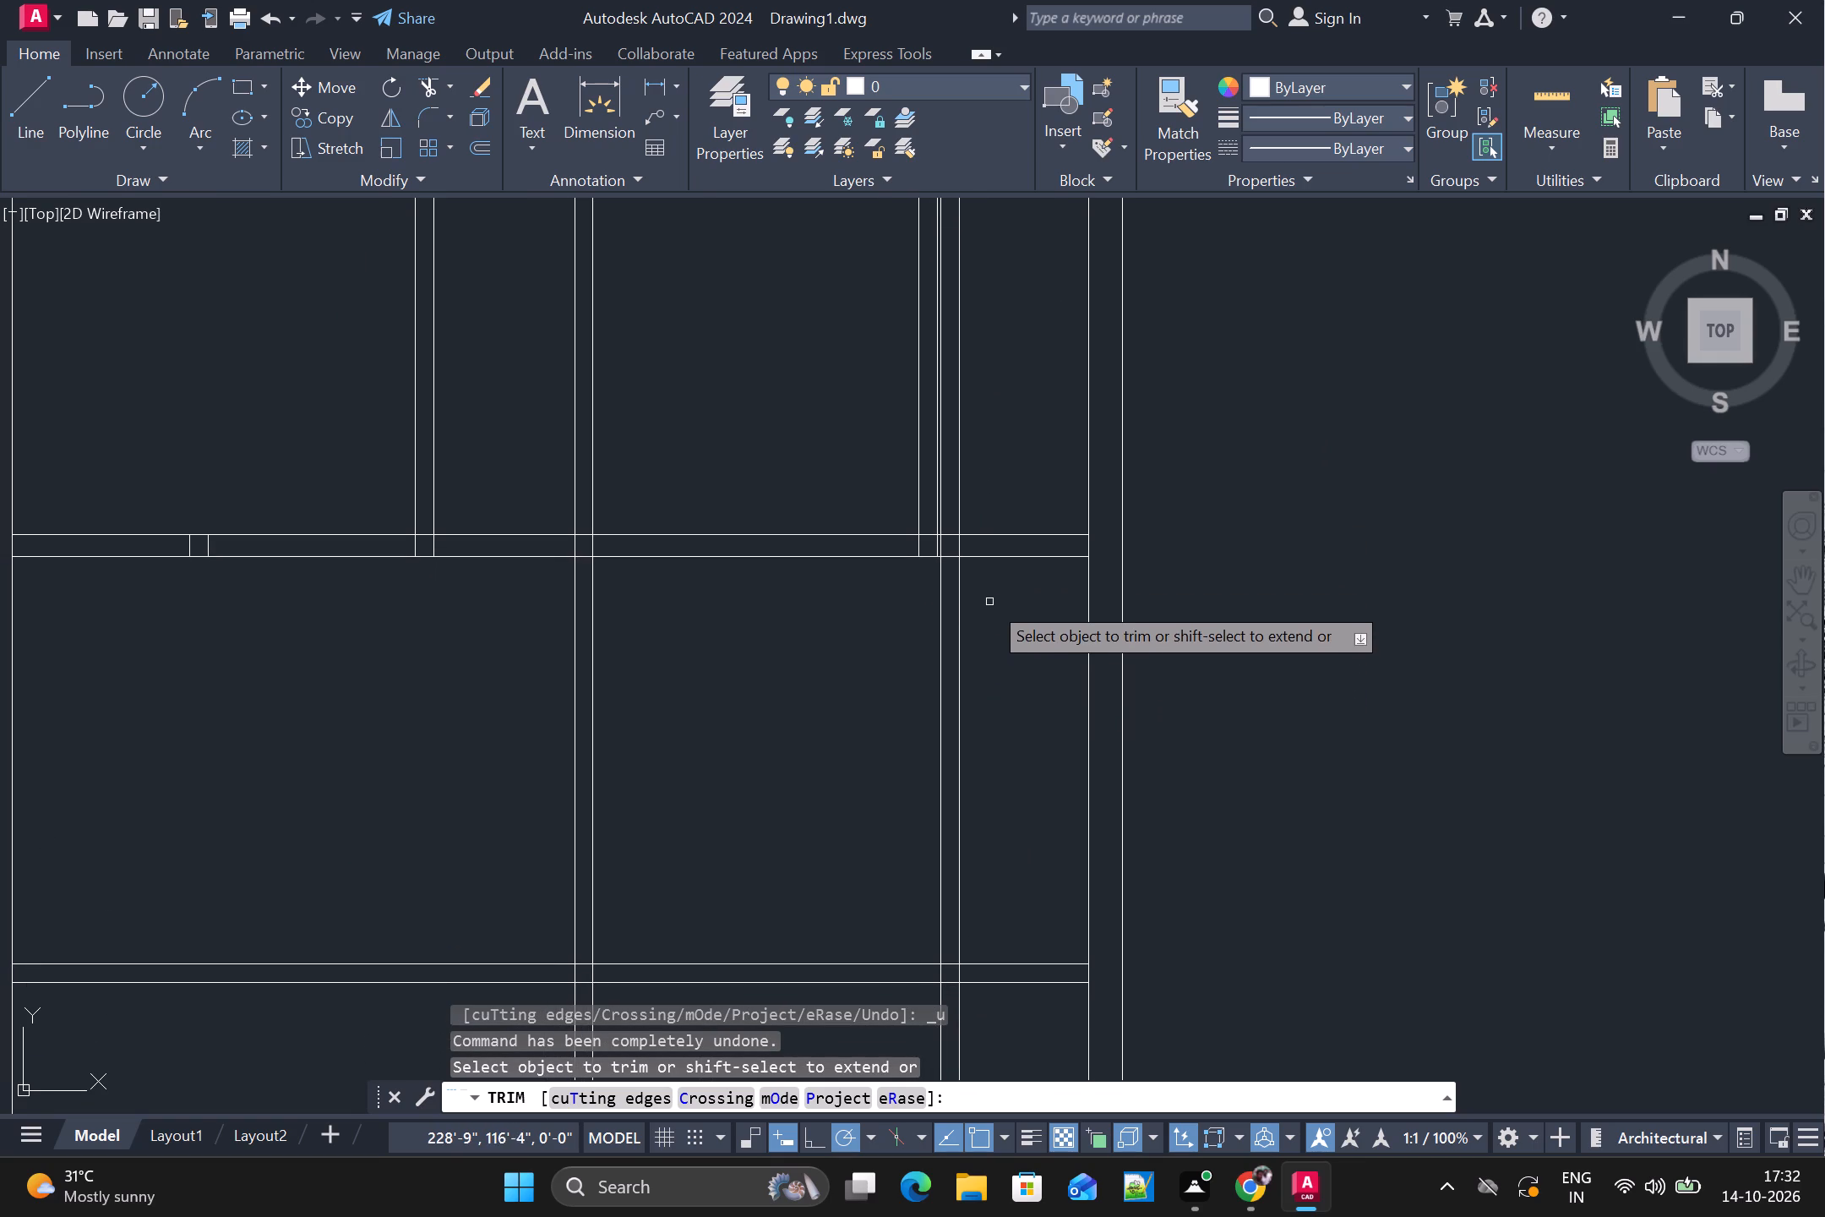
scroll(986, 507, "up", 1)
left_click_drag(985, 507, 950, 525)
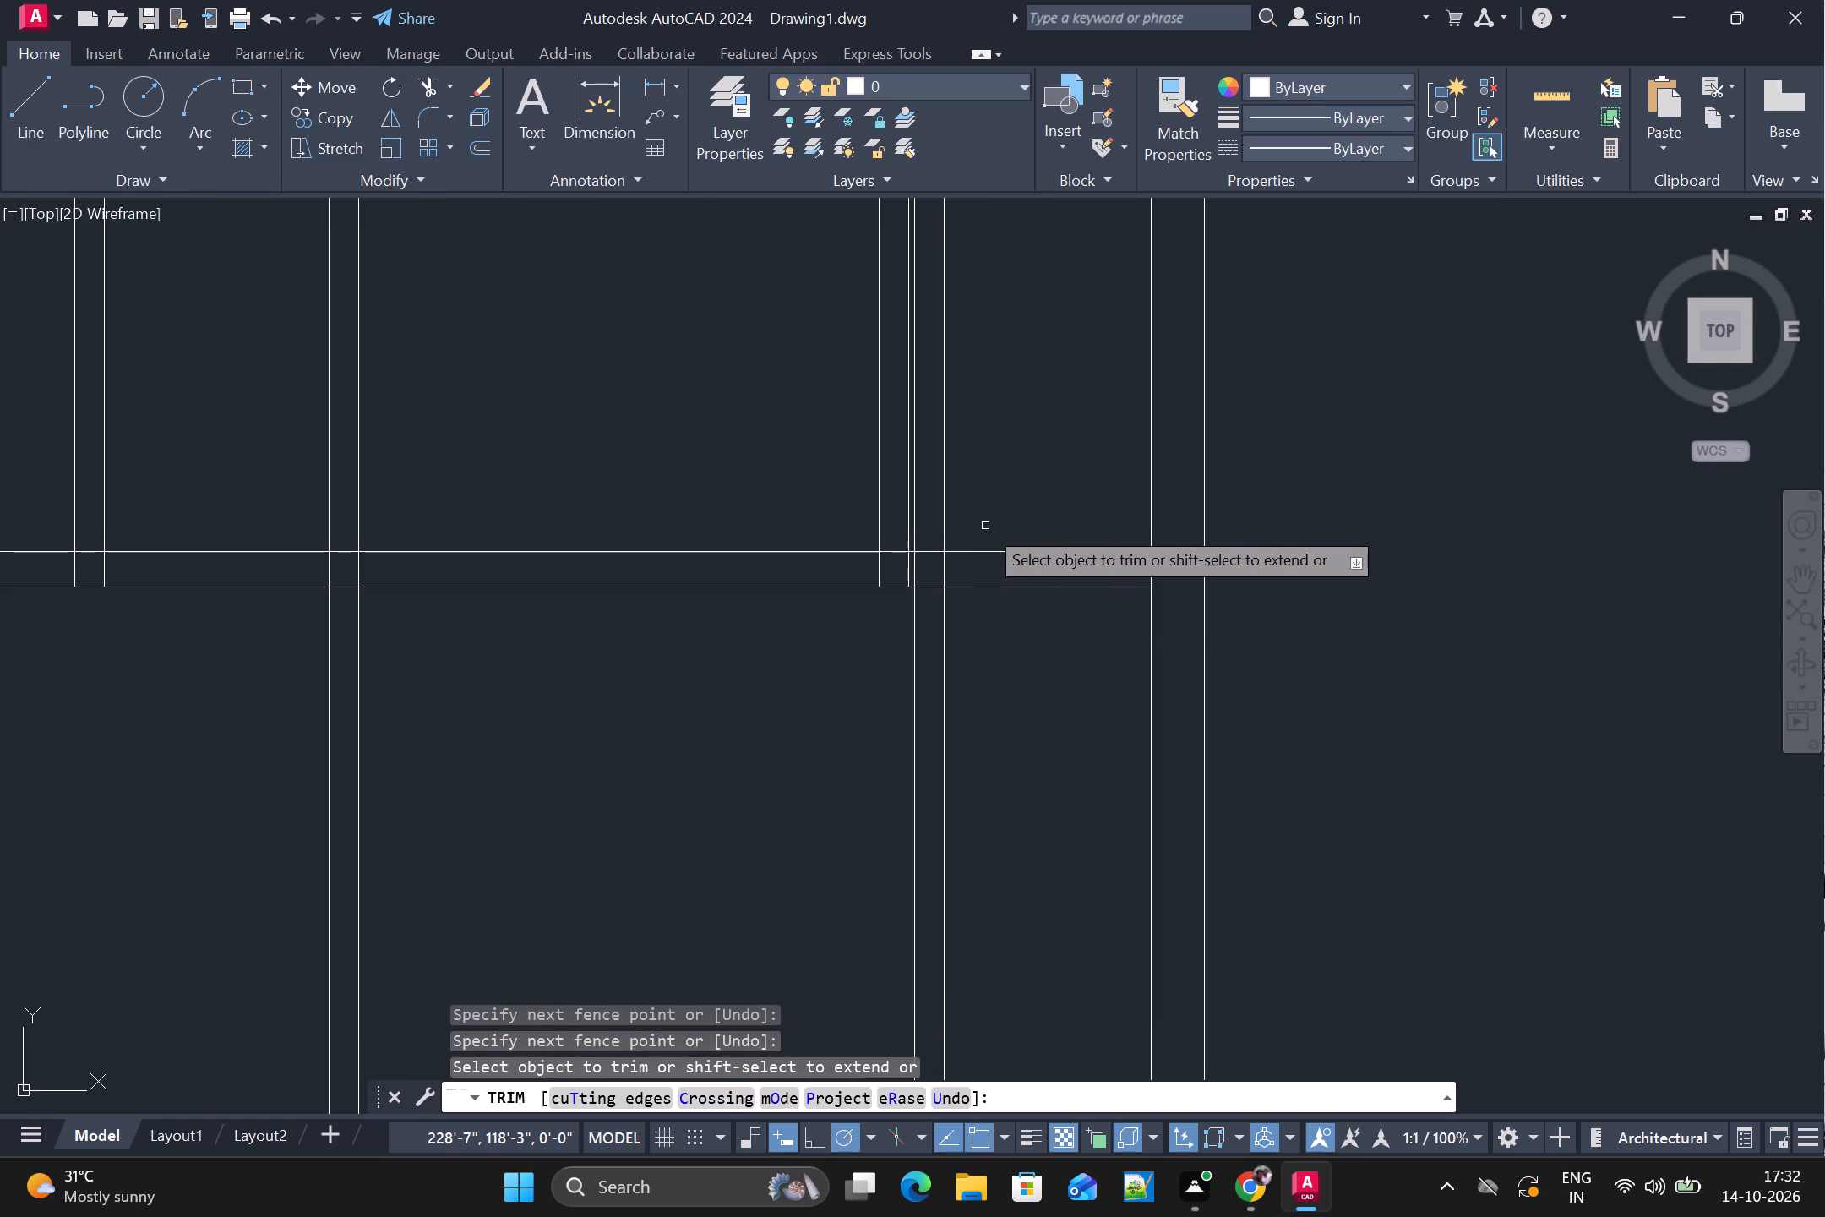
left_click_drag(964, 570, 926, 570)
scroll(926, 570, "up", 2)
left_click_drag(926, 570, 895, 592)
left_click_drag(1024, 412, 929, 463)
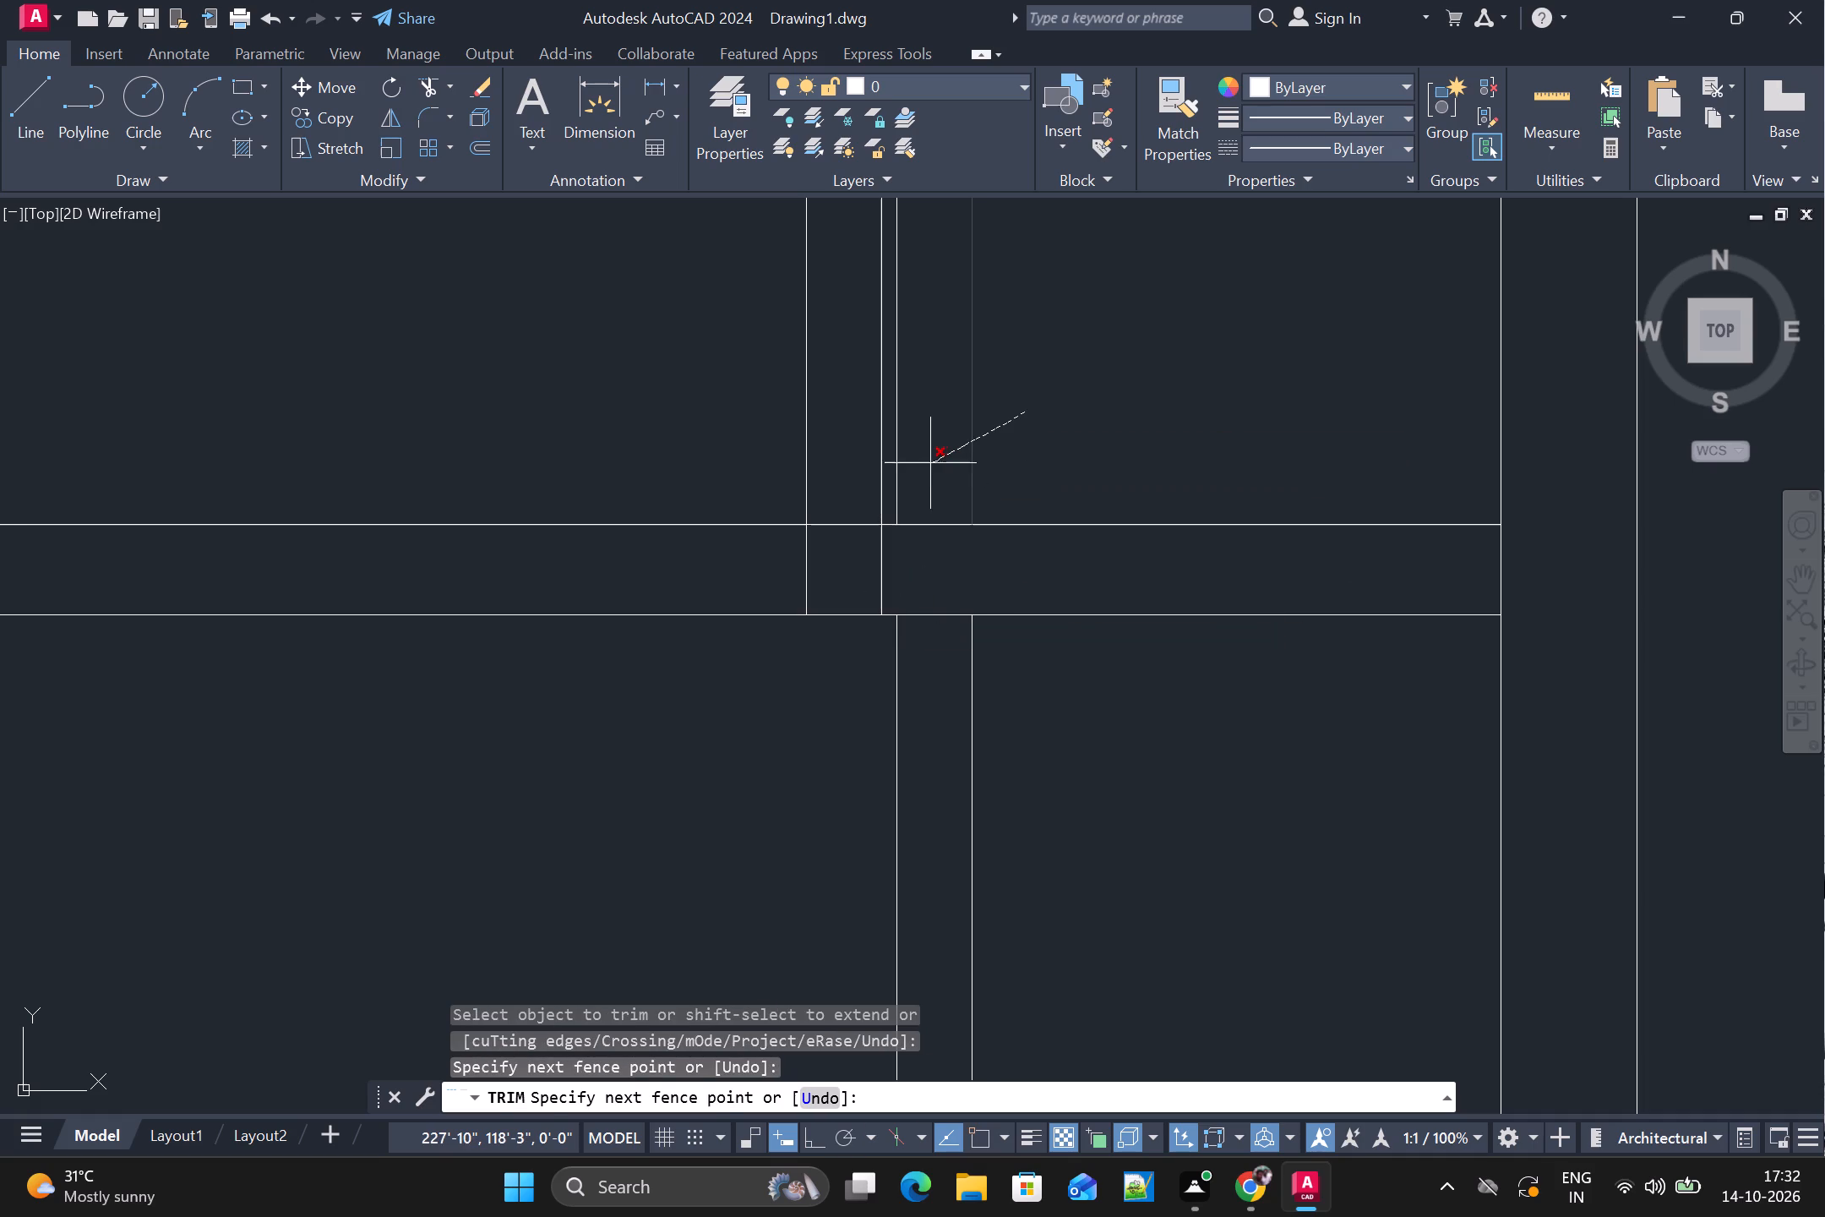
left_click_drag(929, 463, 896, 474)
Trim the 12'-8" vertical wall above the second horizontal wall, and both vertical walls below the third horizontal wall.
scroll(919, 474, "down", 3)
scroll(960, 549, "down", 2)
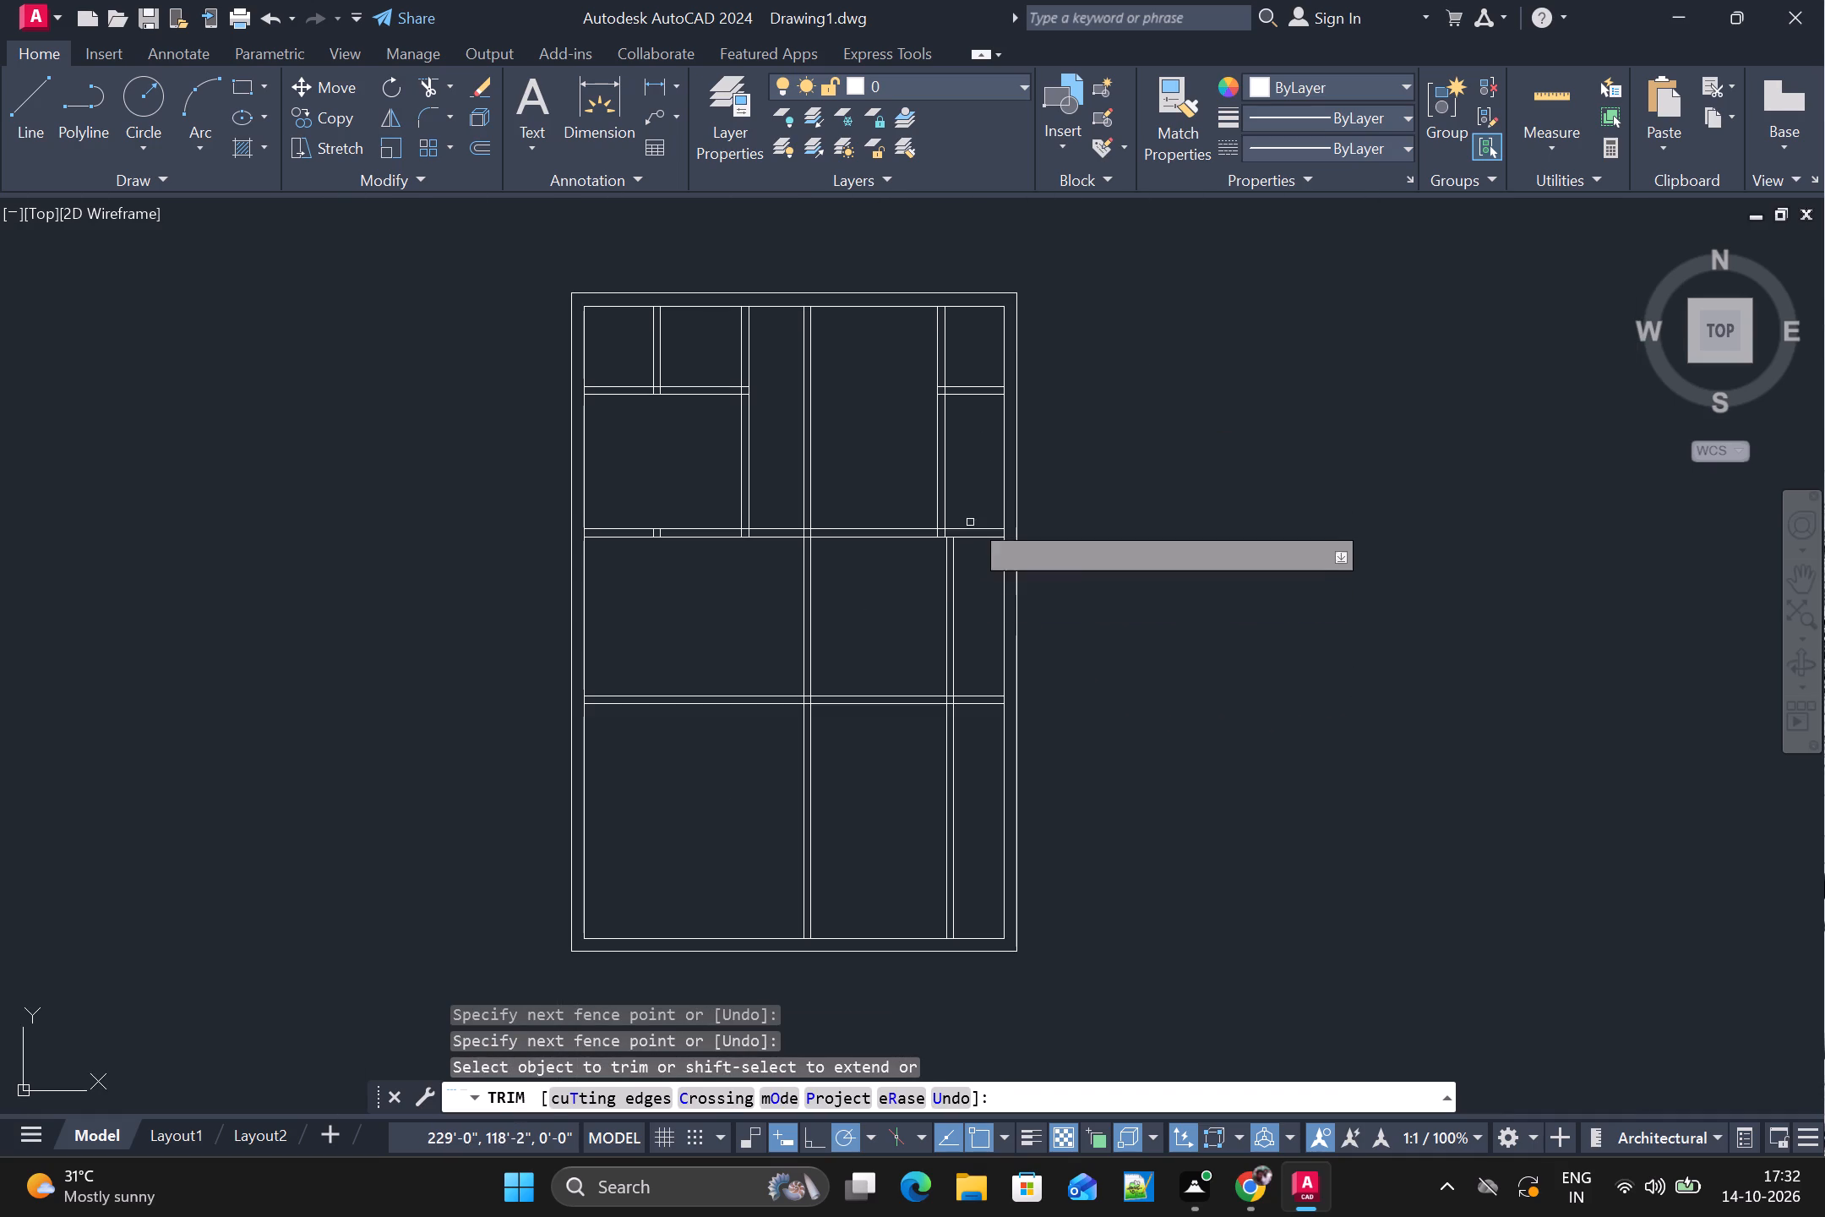
middle_click_drag(968, 613, 957, 557)
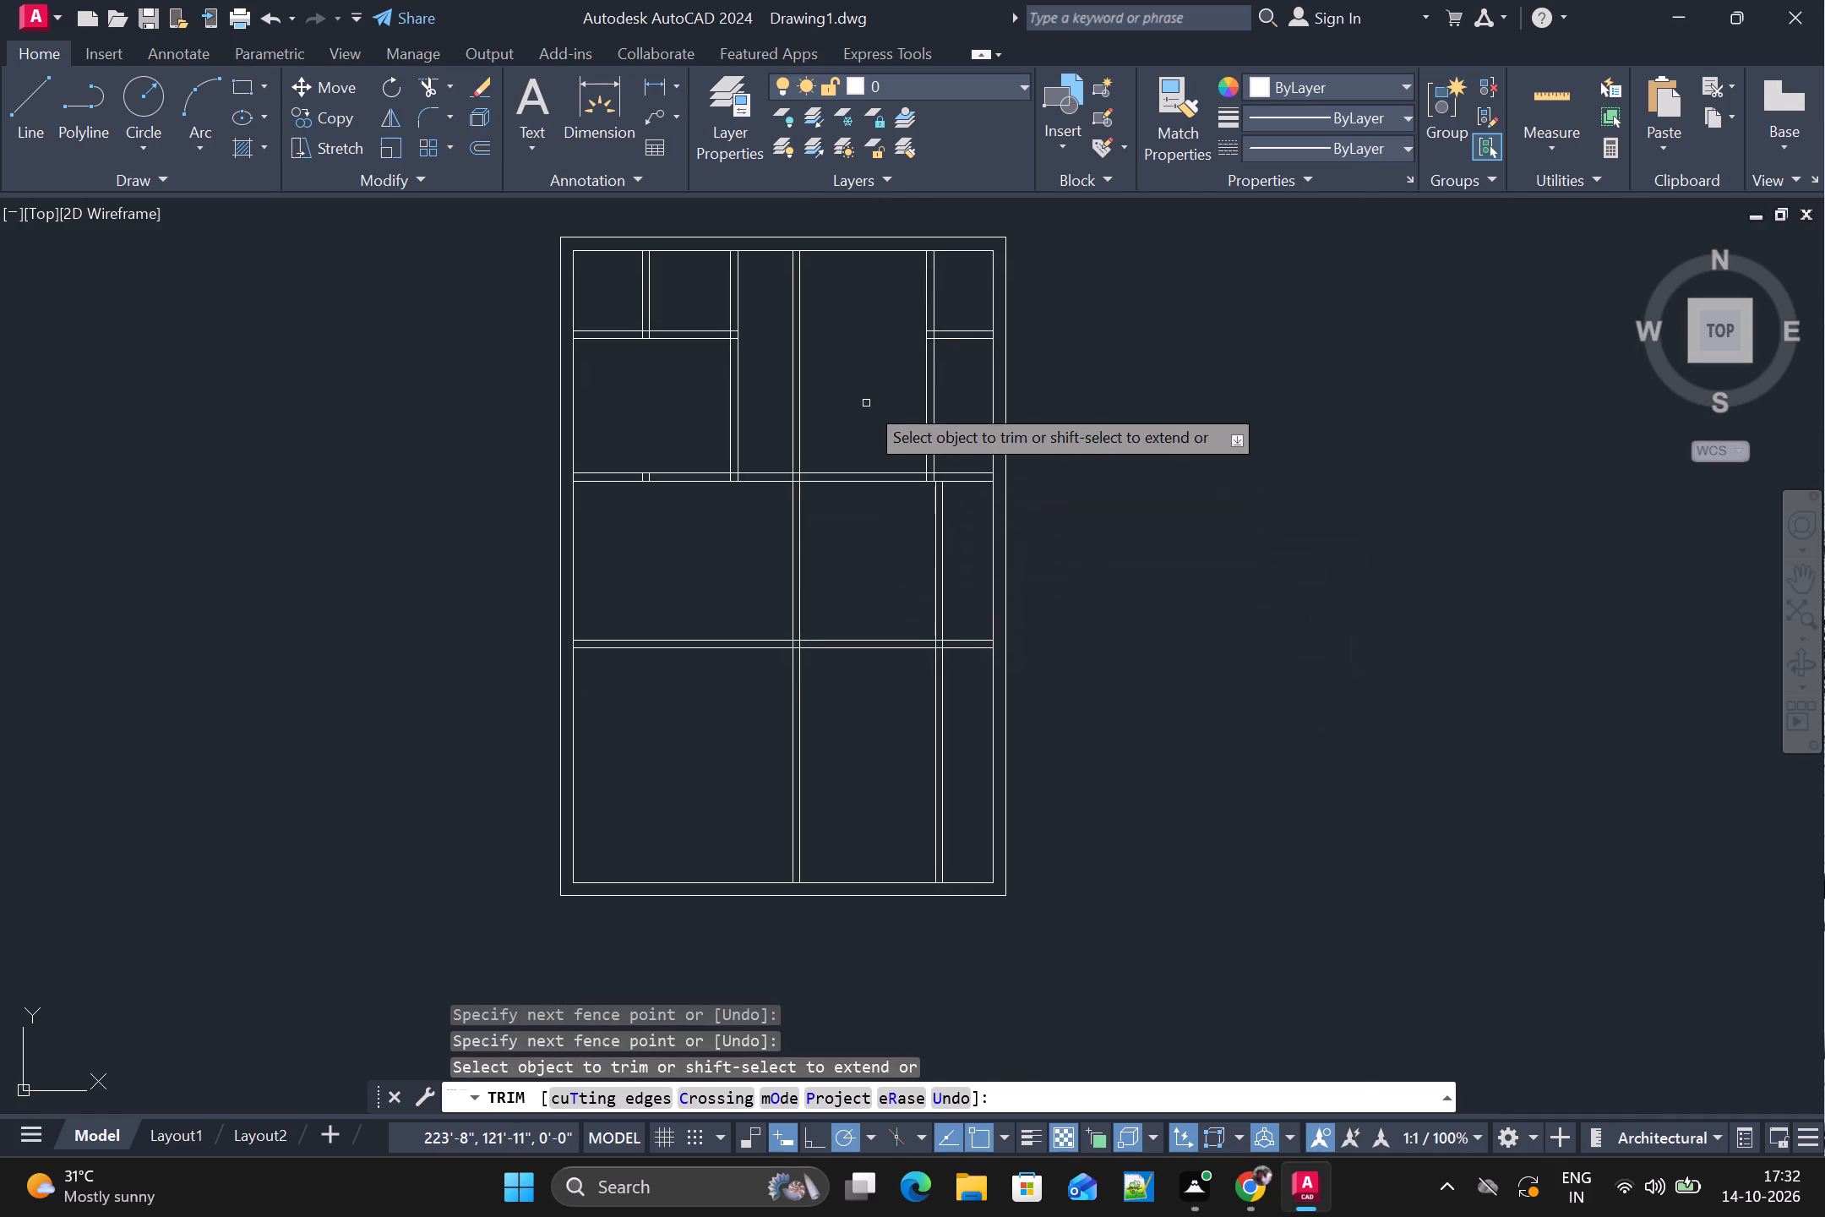
left_click_drag(858, 399, 773, 431)
left_click_drag(836, 723, 745, 740)
left_click_drag(779, 740, 804, 740)
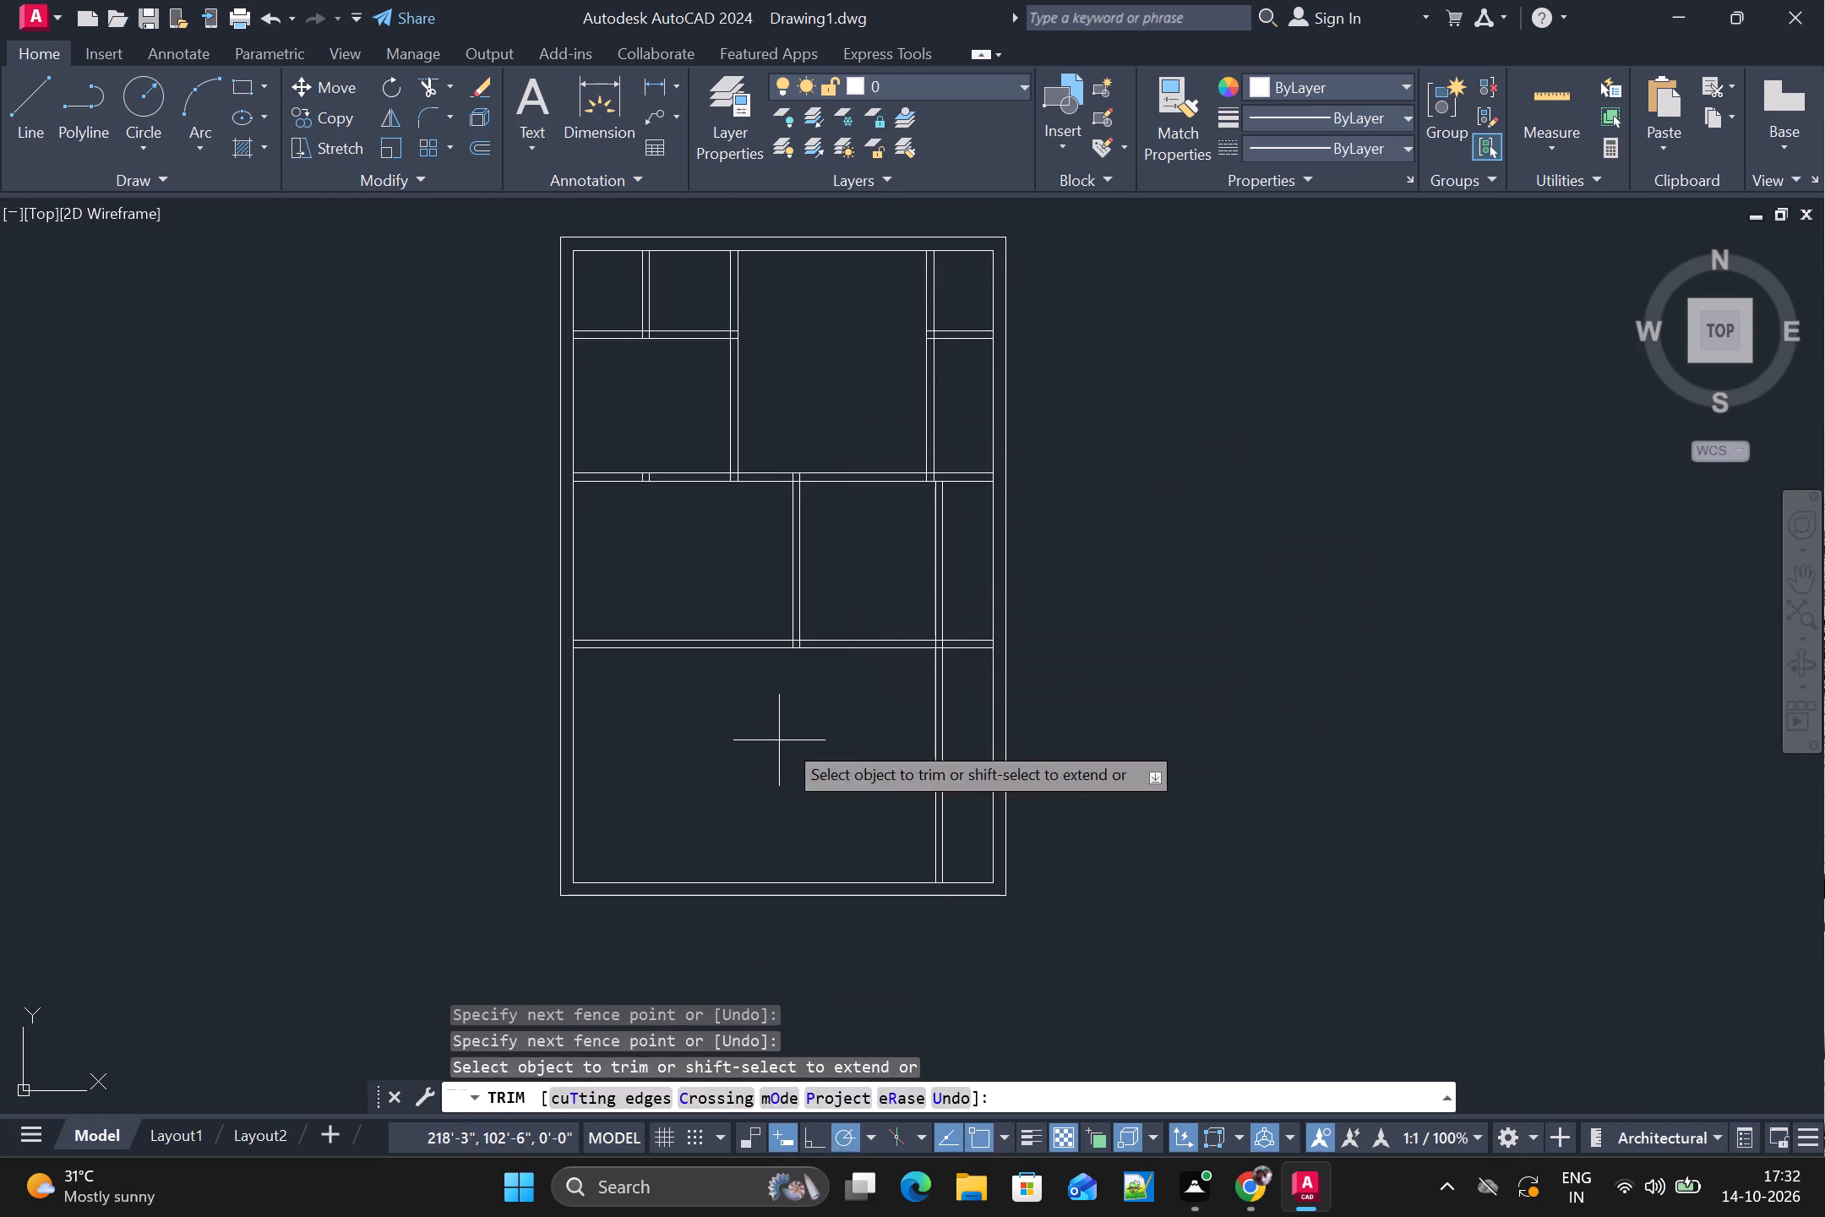
left_click_drag(804, 740, 960, 762)
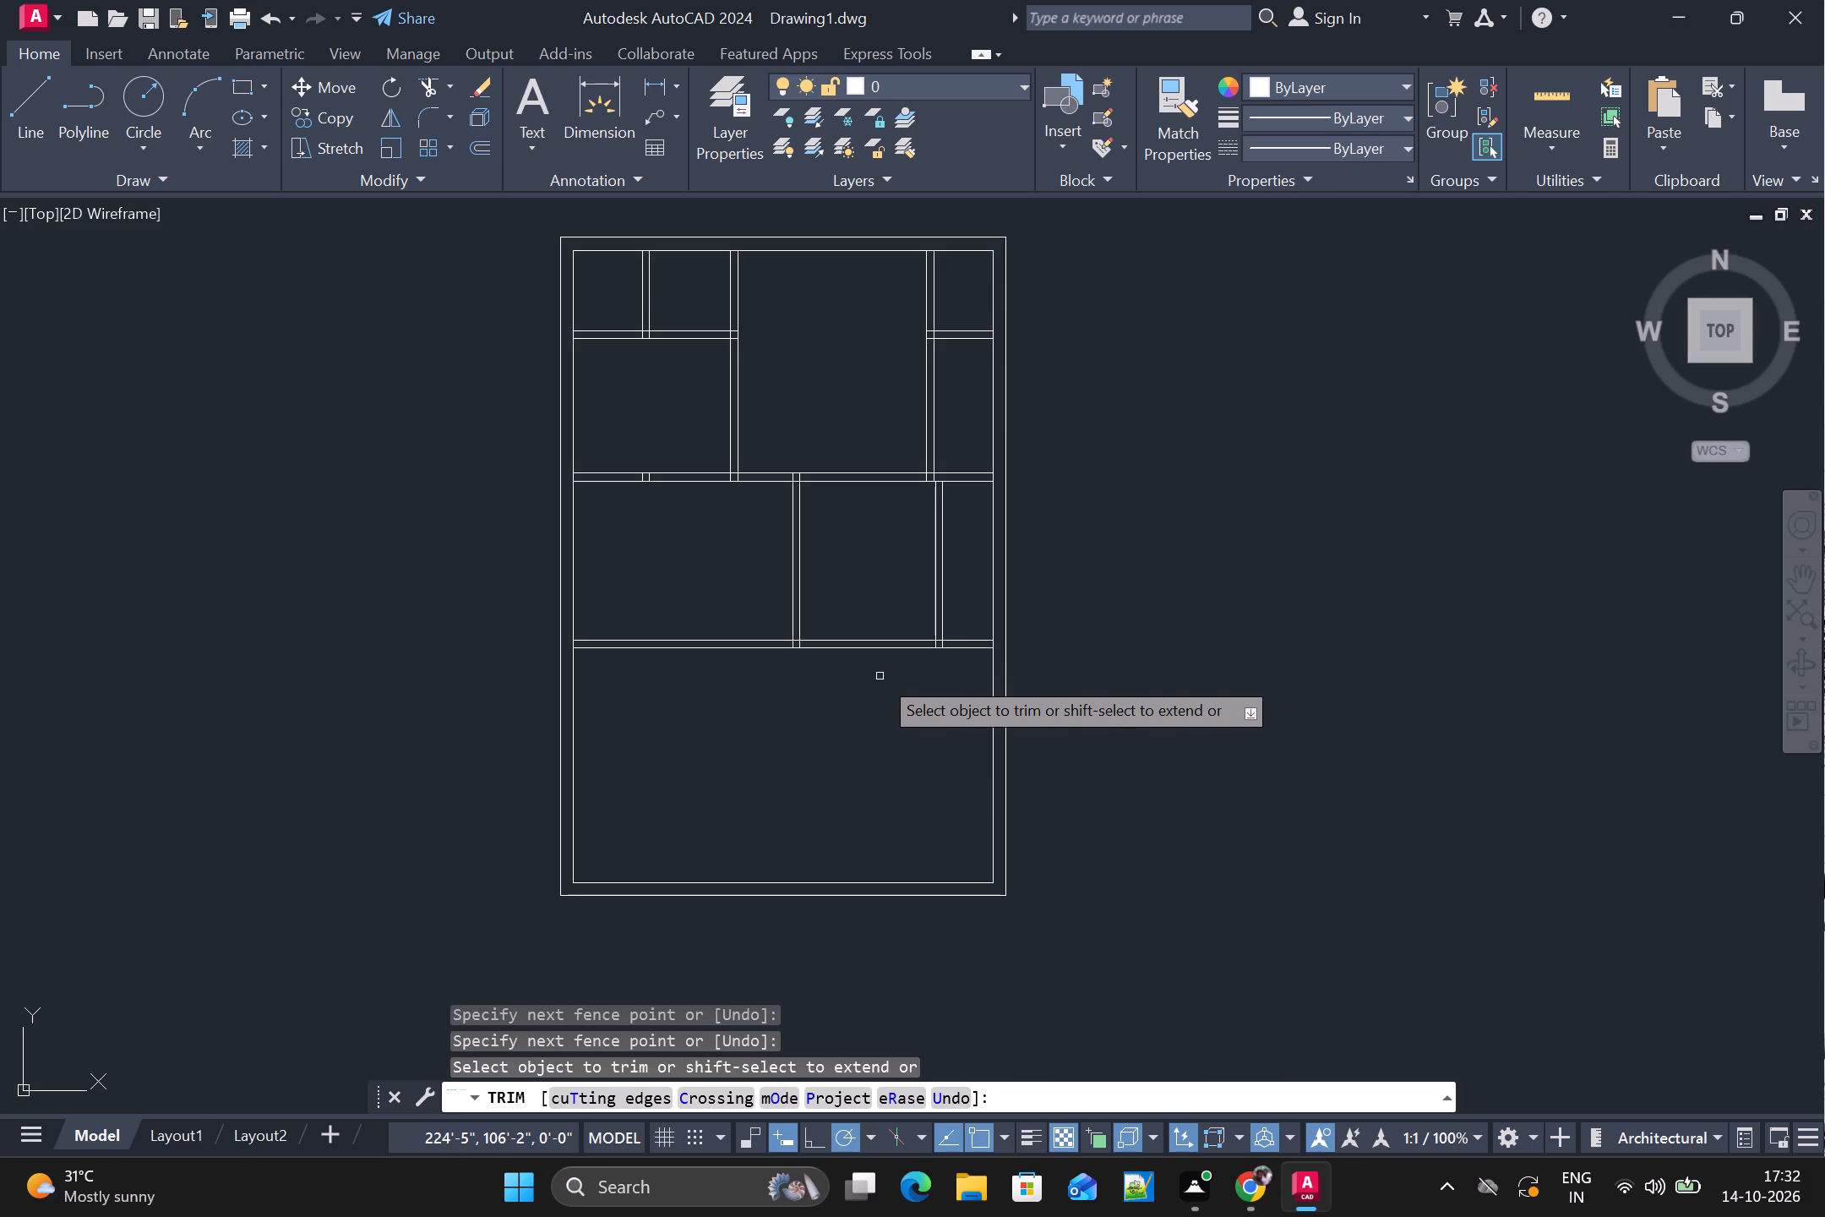
key("Escape")
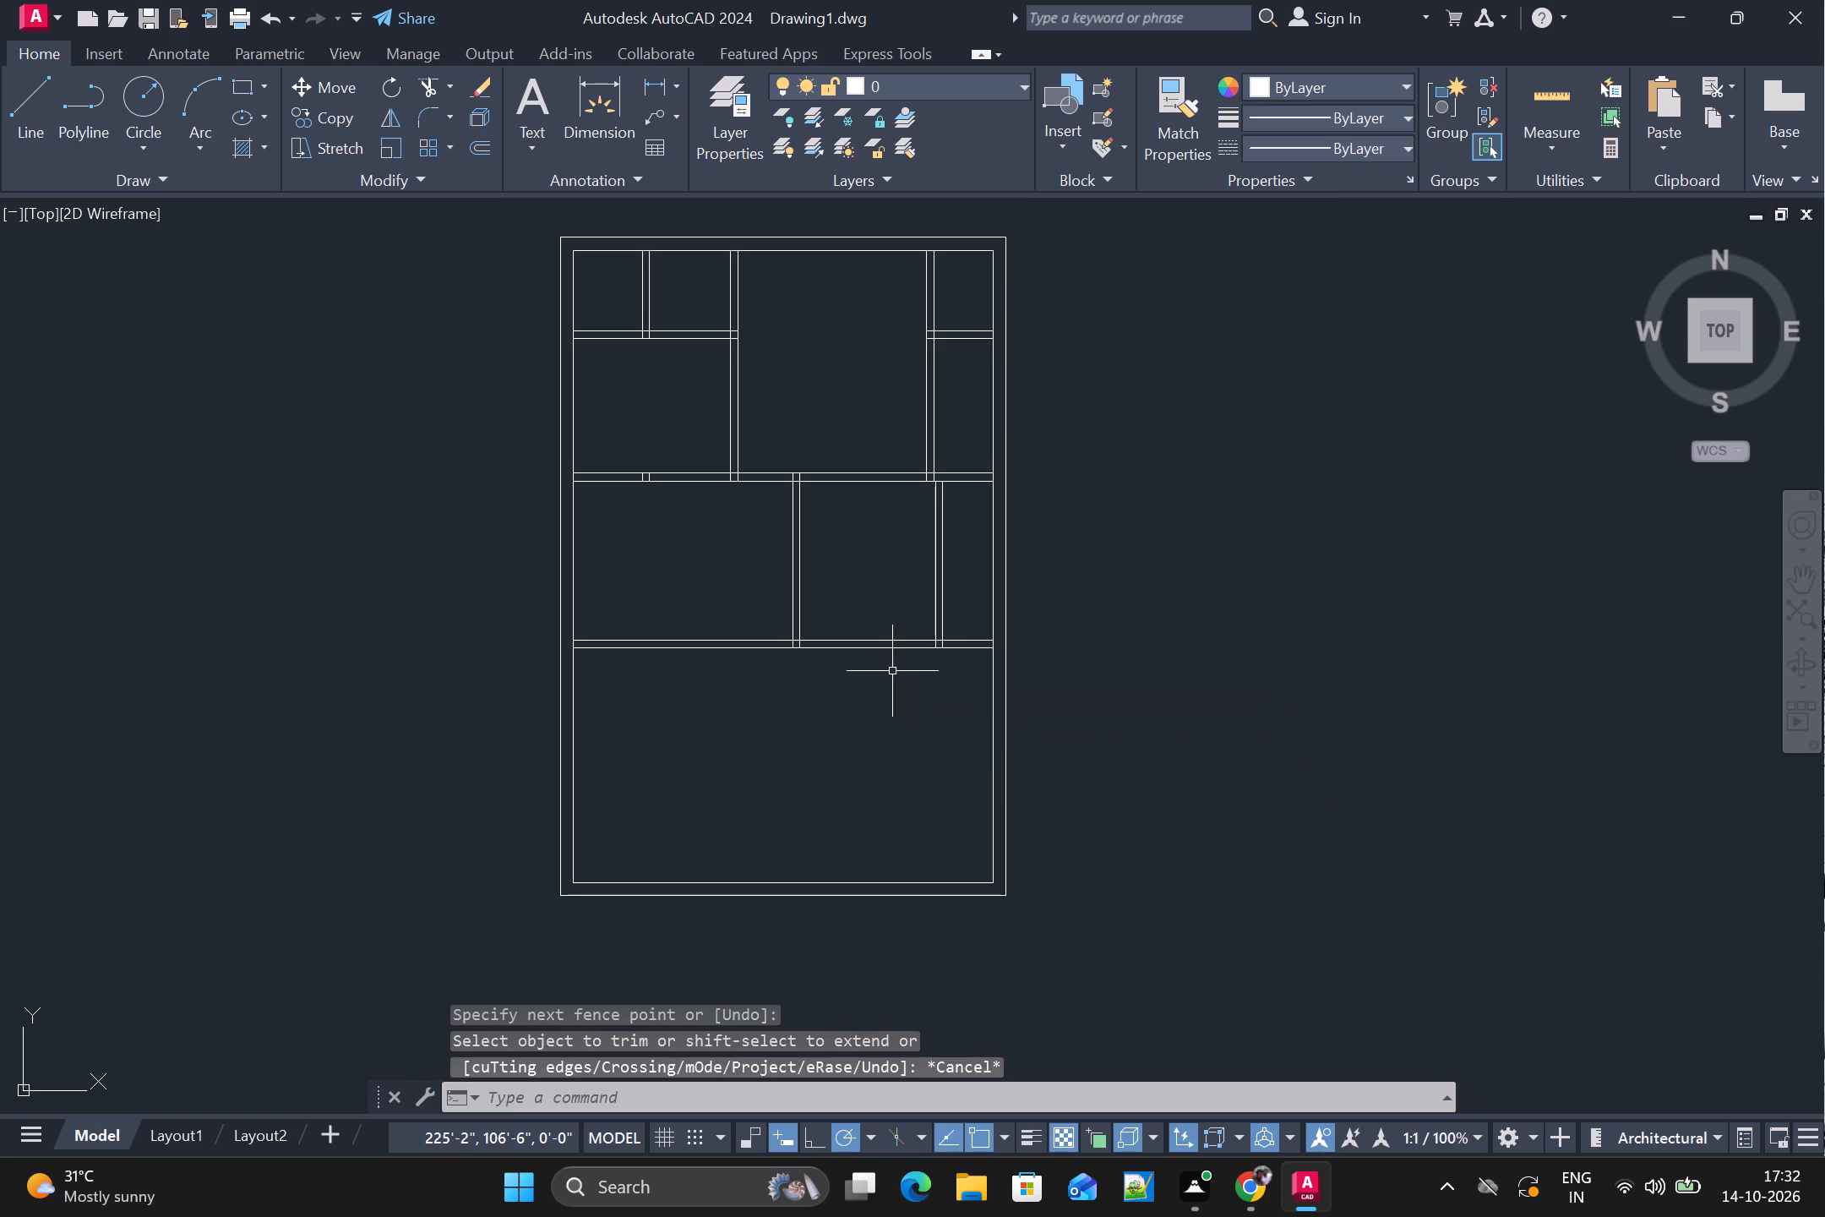
Offset the second horizontal wall's lower face 4'-6" downward and that line another 5", using Through.
key("o")
key("Return")
key("t")
key("space")
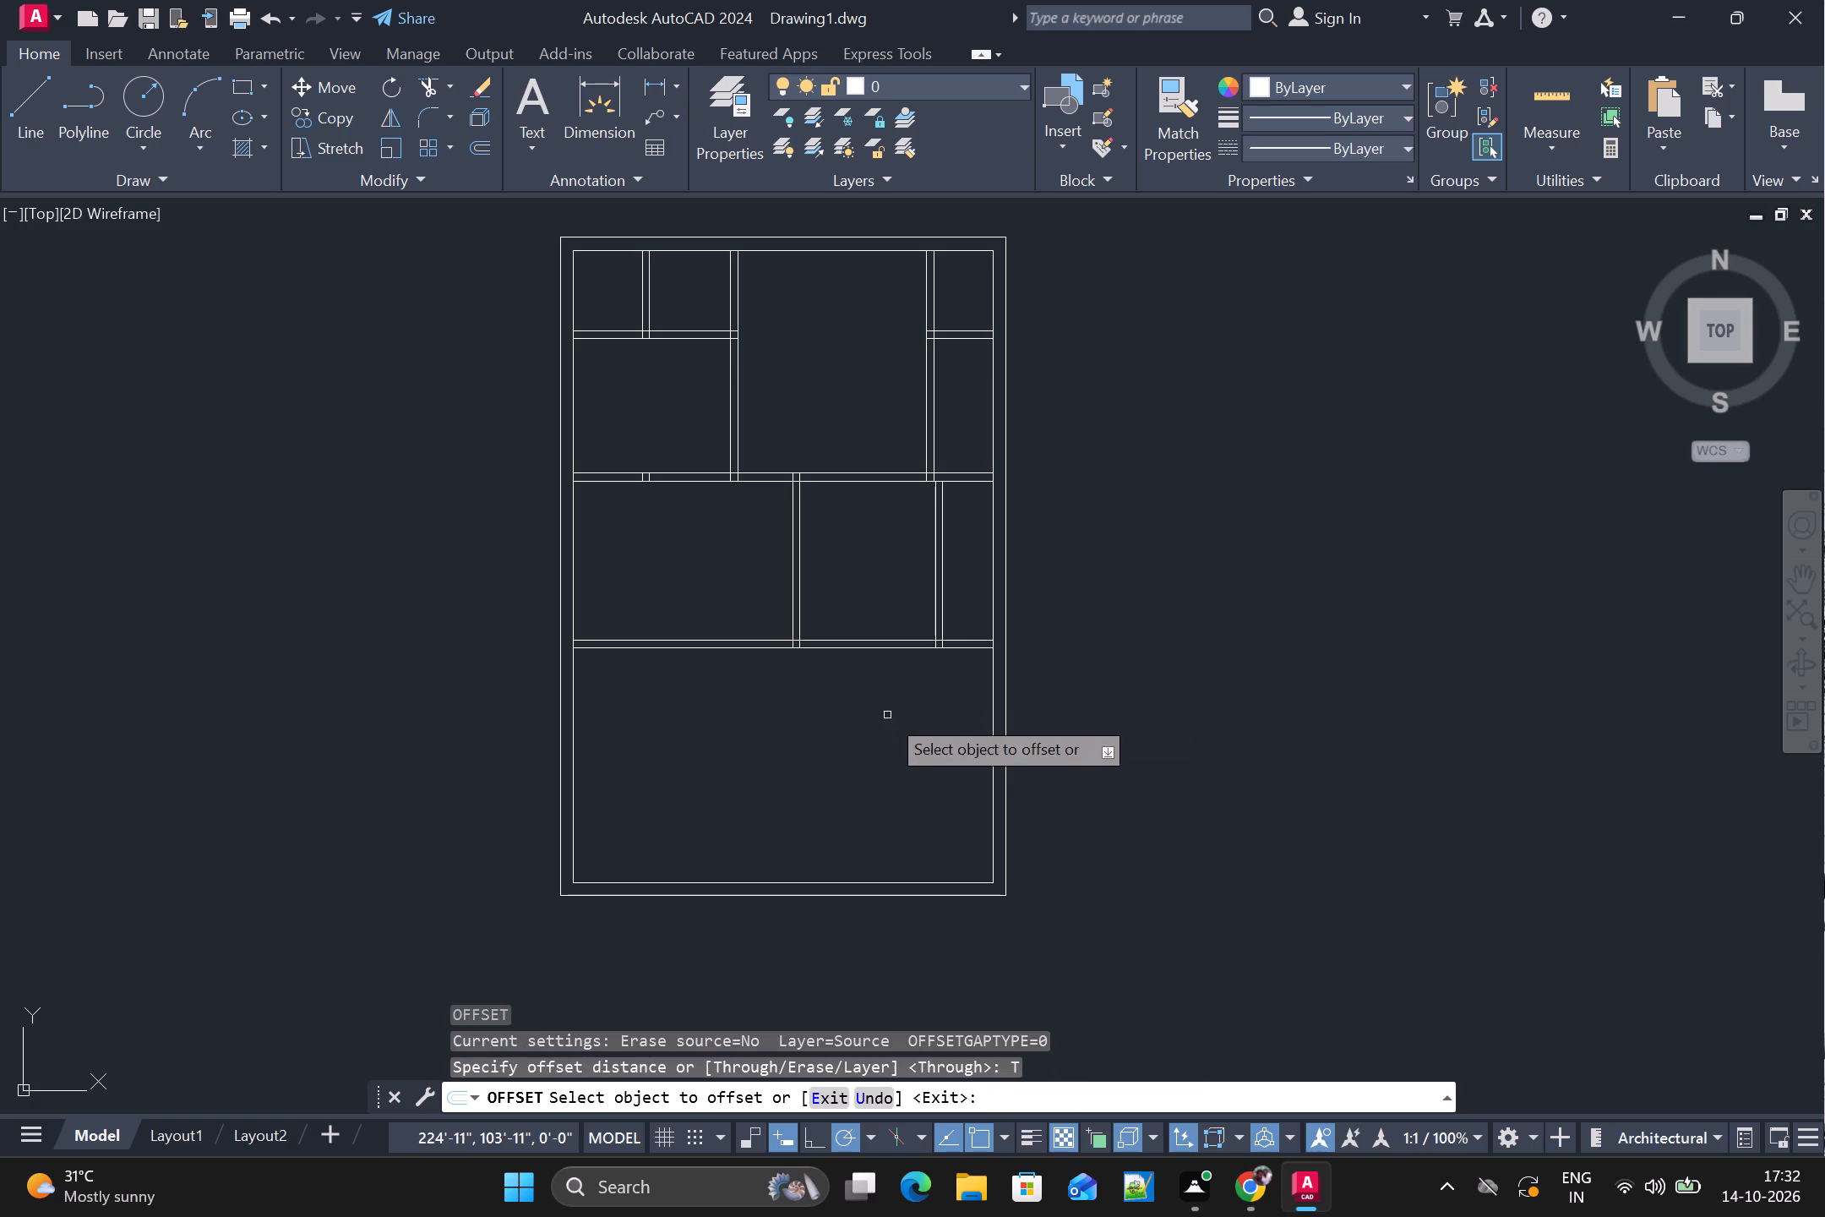
left_click(911, 484)
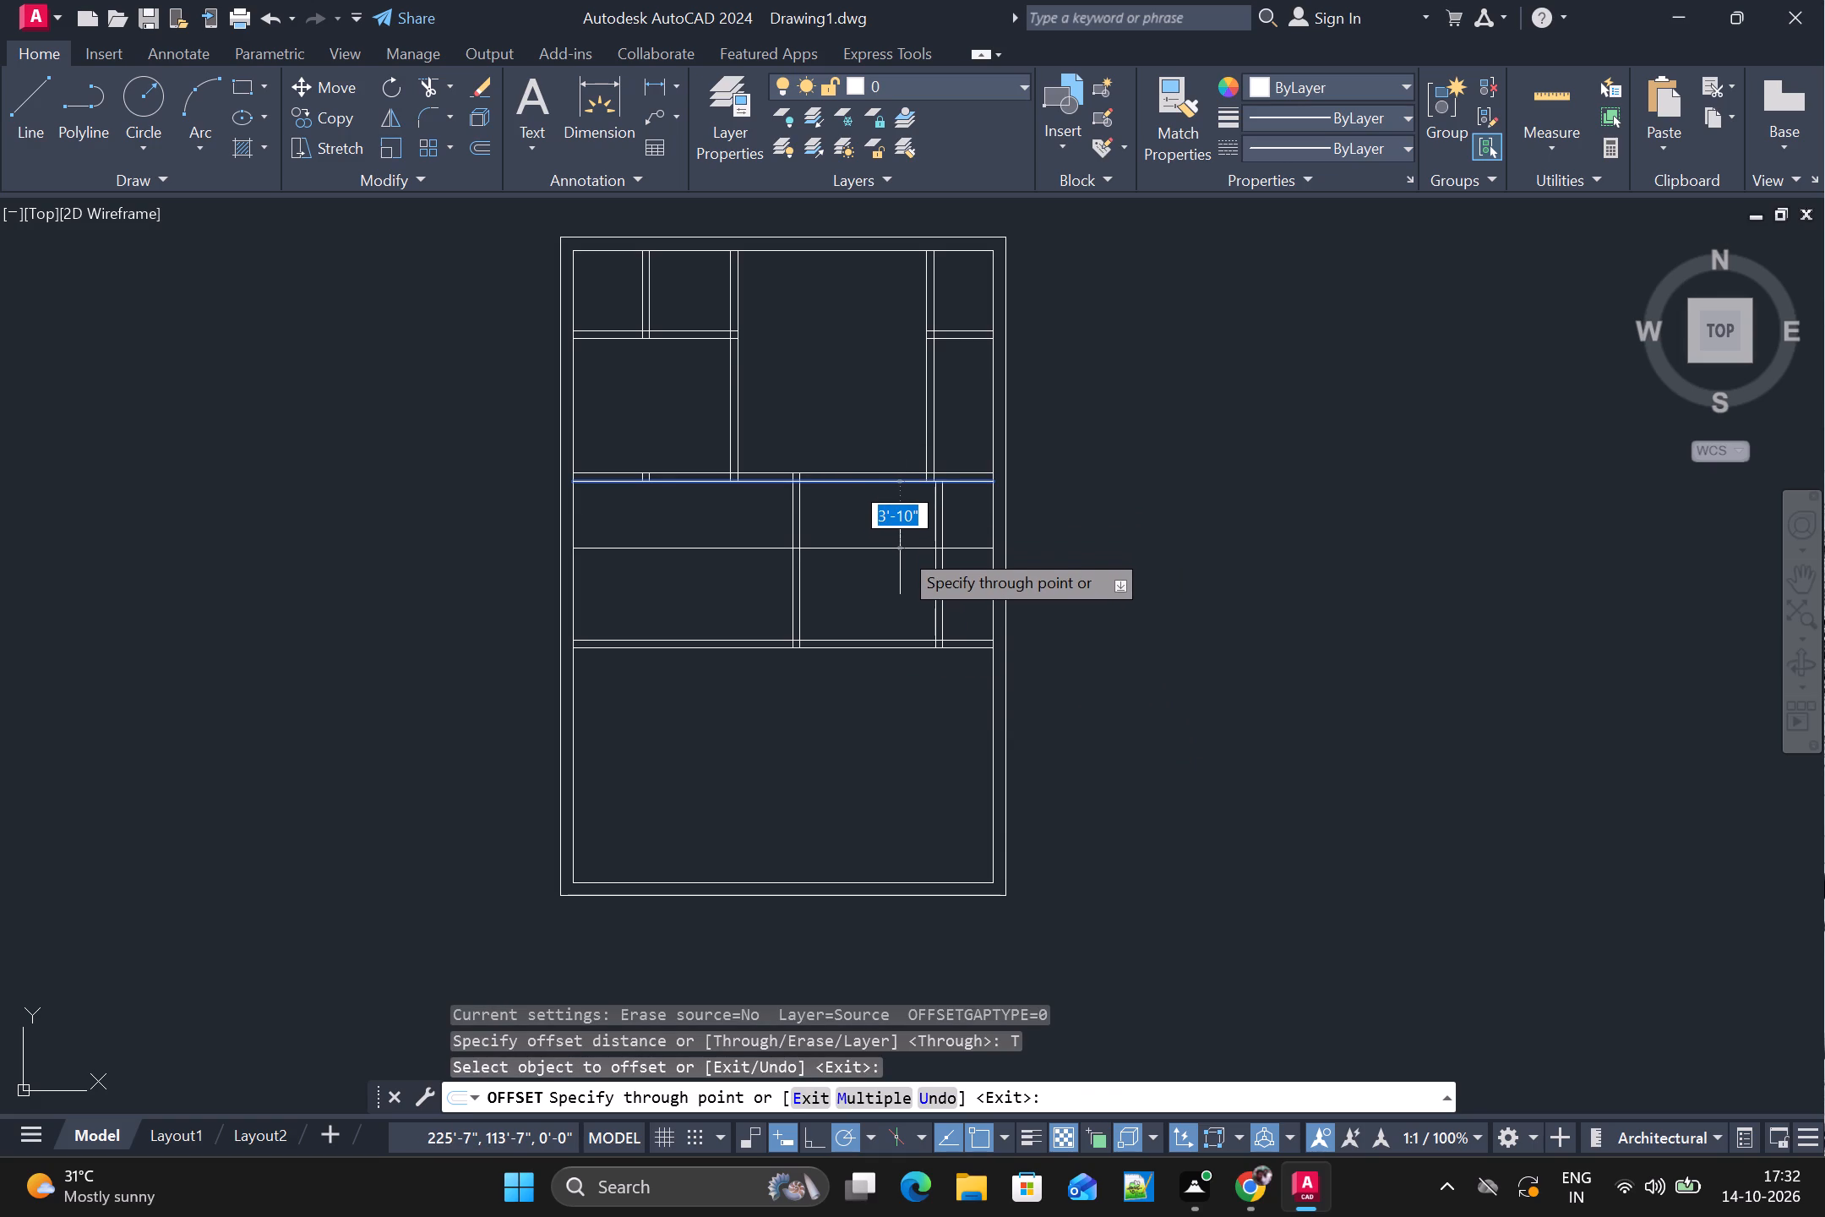
type("4'")
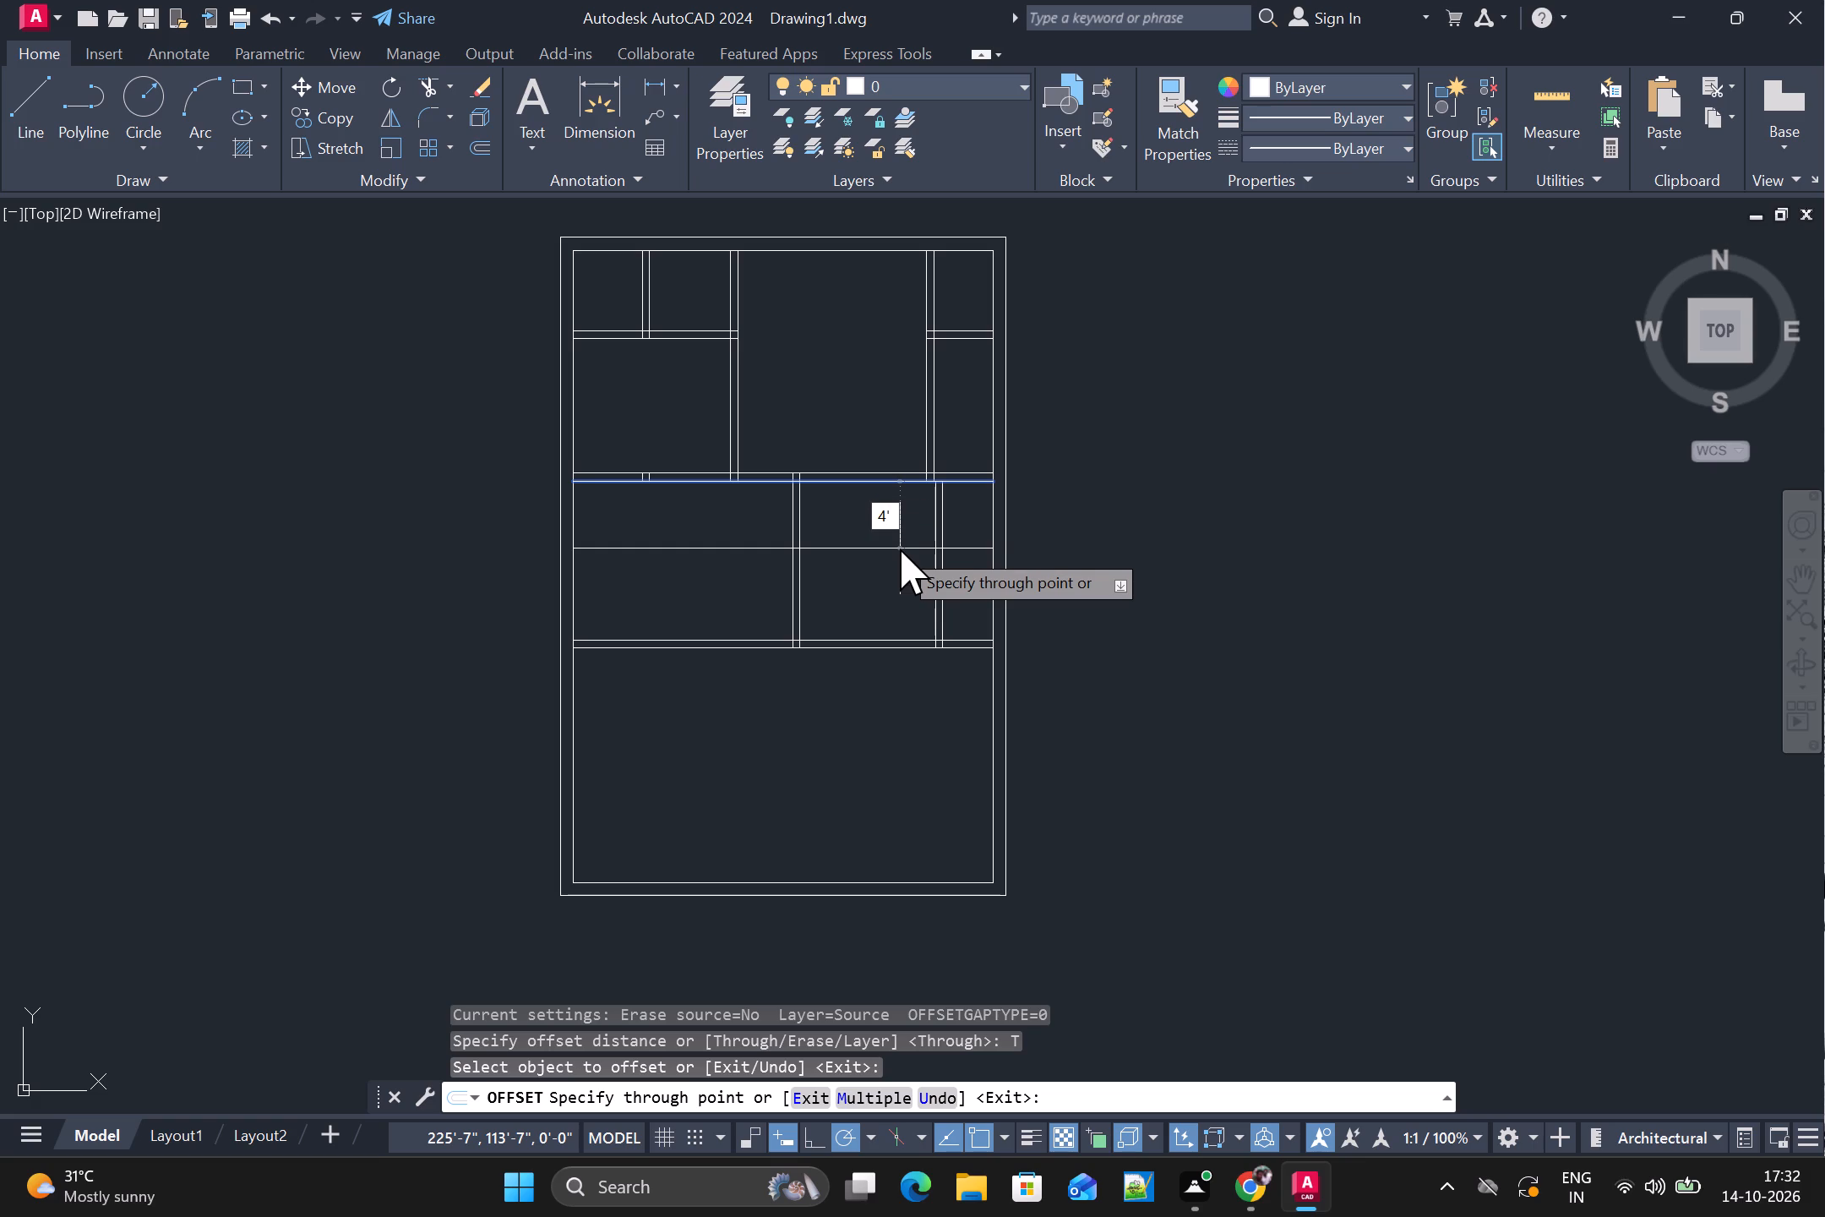
type("6\"")
key("Return")
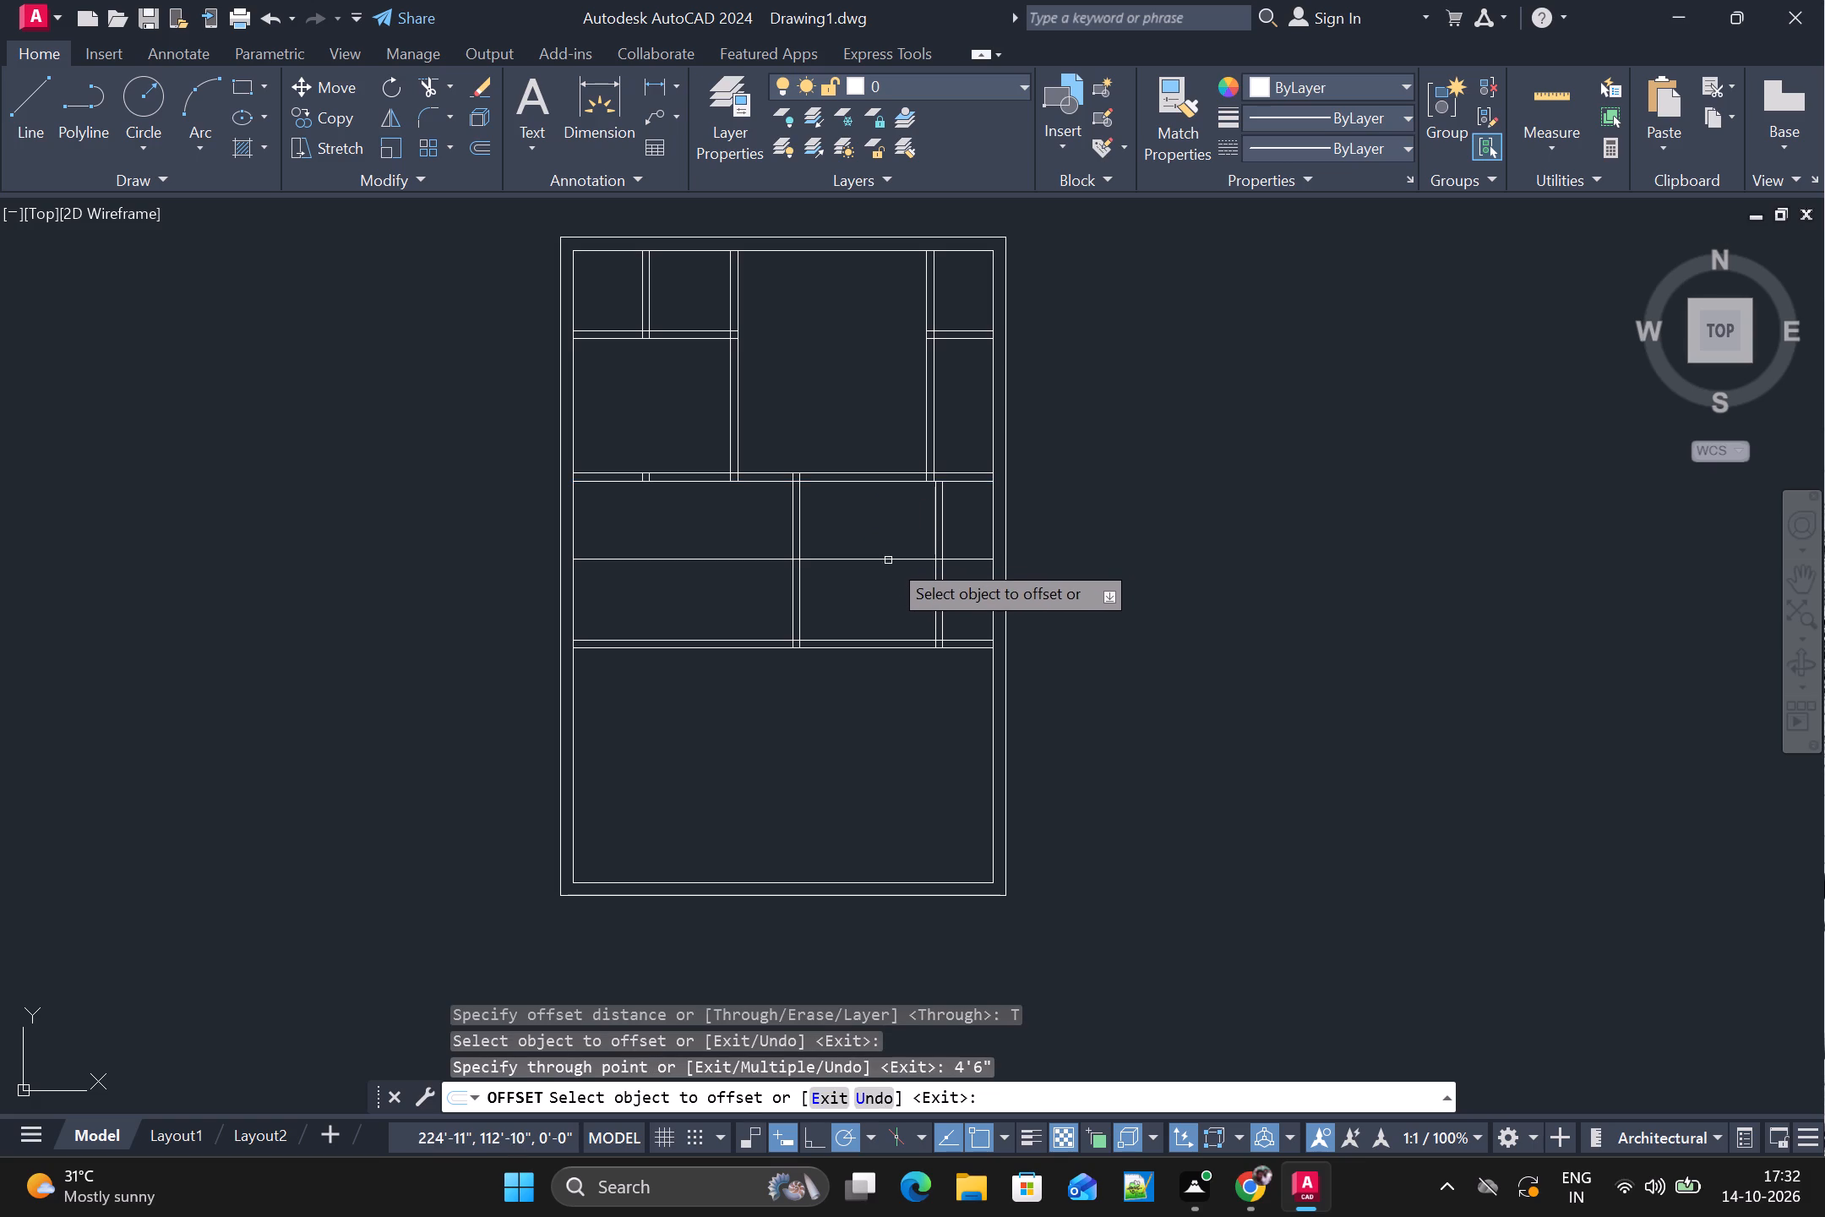
left_click(889, 559)
type("5\"")
key("Return")
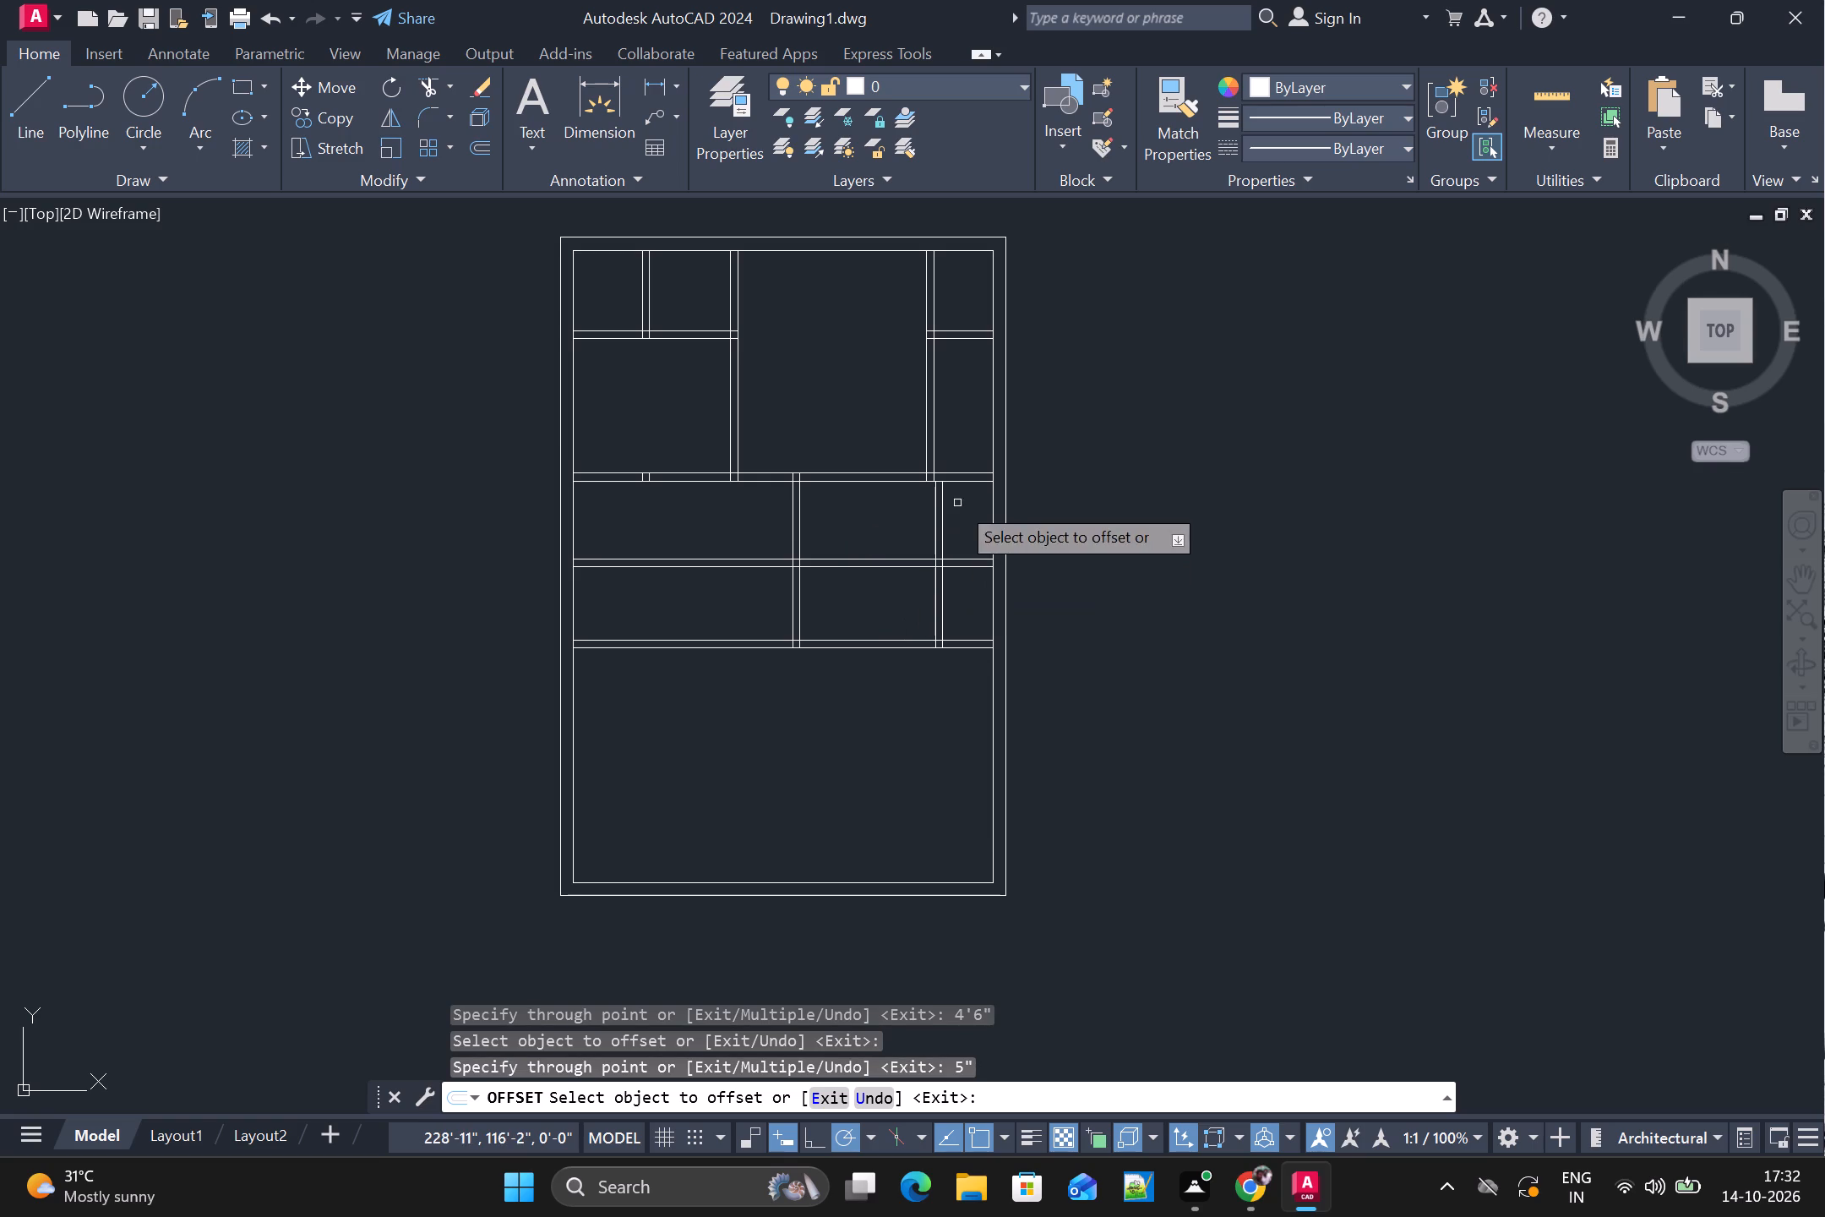
key("space")
key("space")
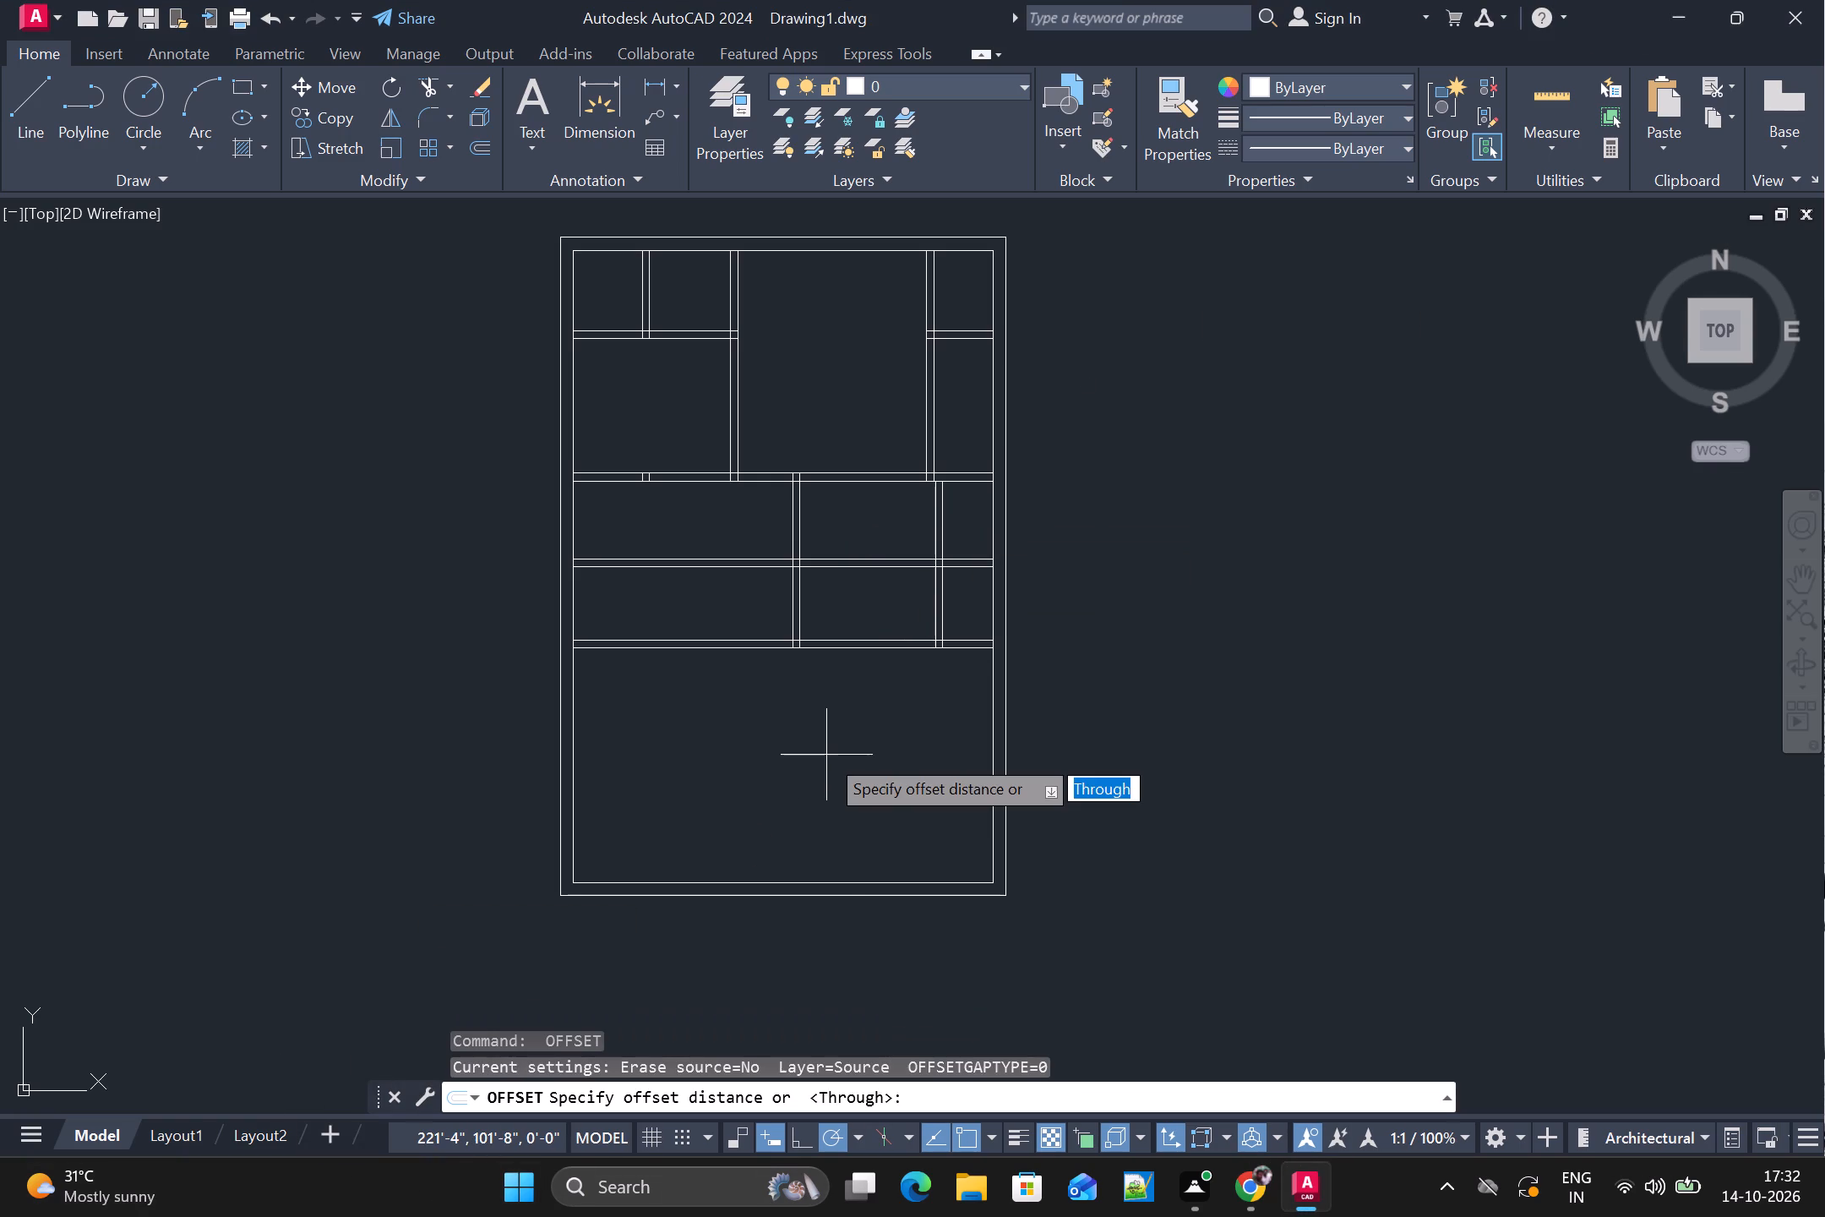
key("Escape")
Trim the new horizontal wall left of the 12'-8" vertical wall, and the rightmost lower vertical wall beneath the new wall.
type("TR")
key("space")
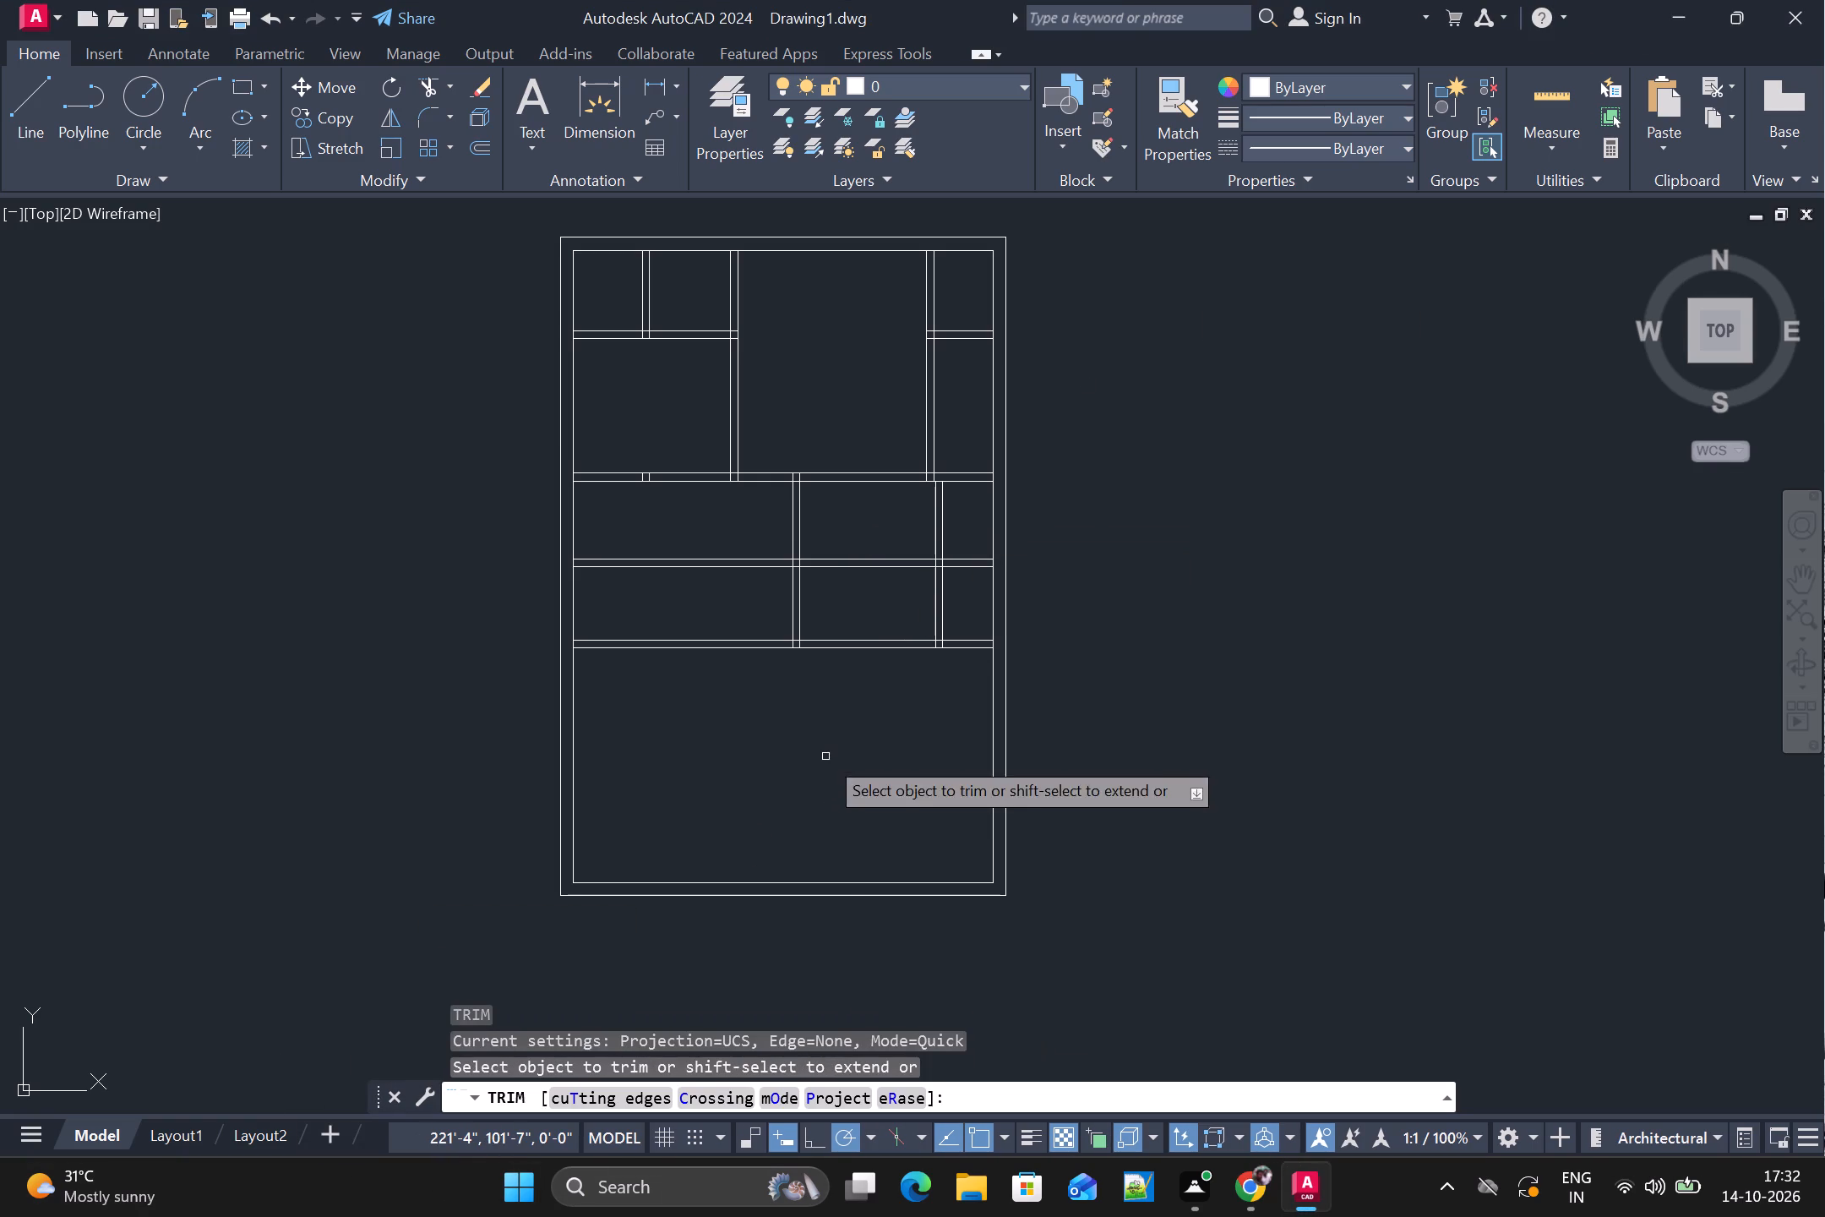
left_click_drag(740, 548, 738, 607)
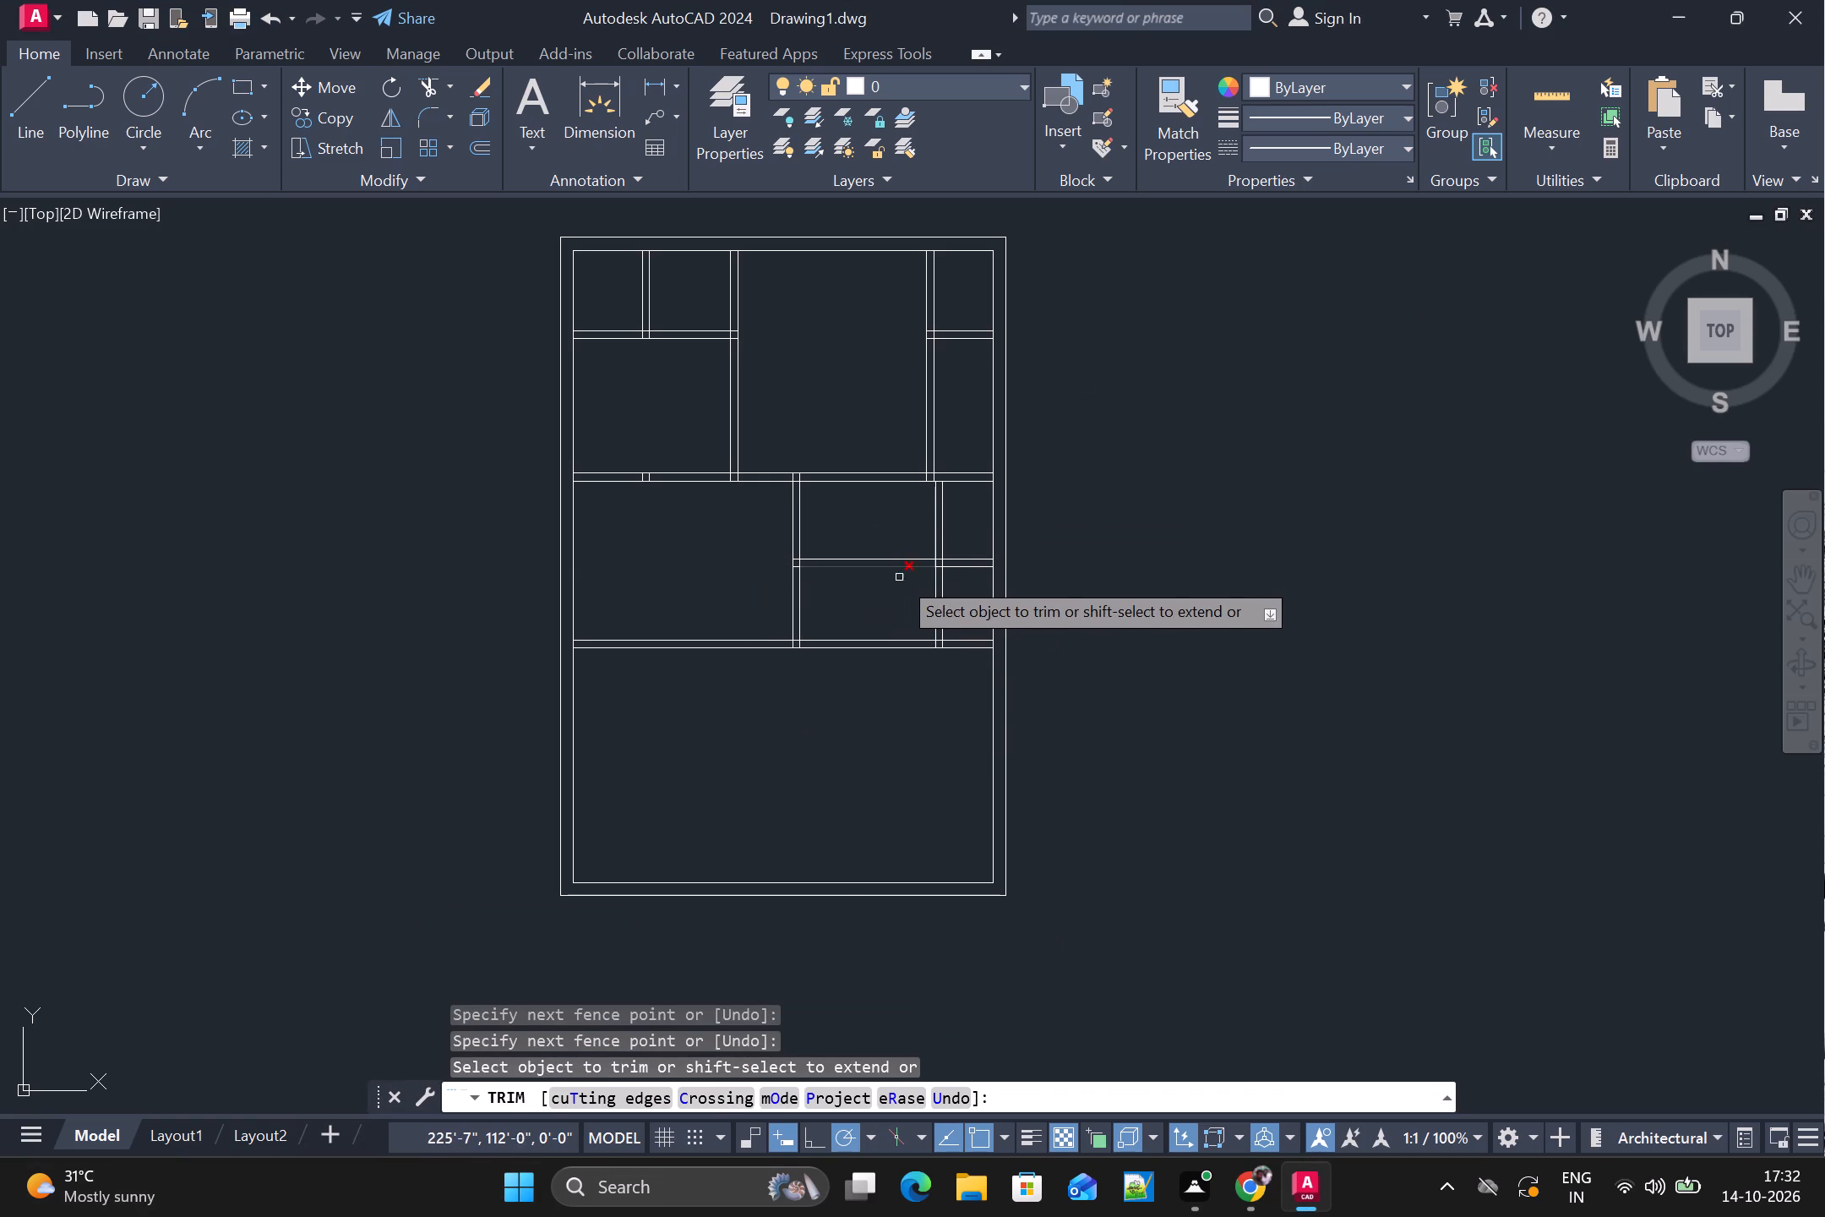
left_click_drag(928, 597, 956, 616)
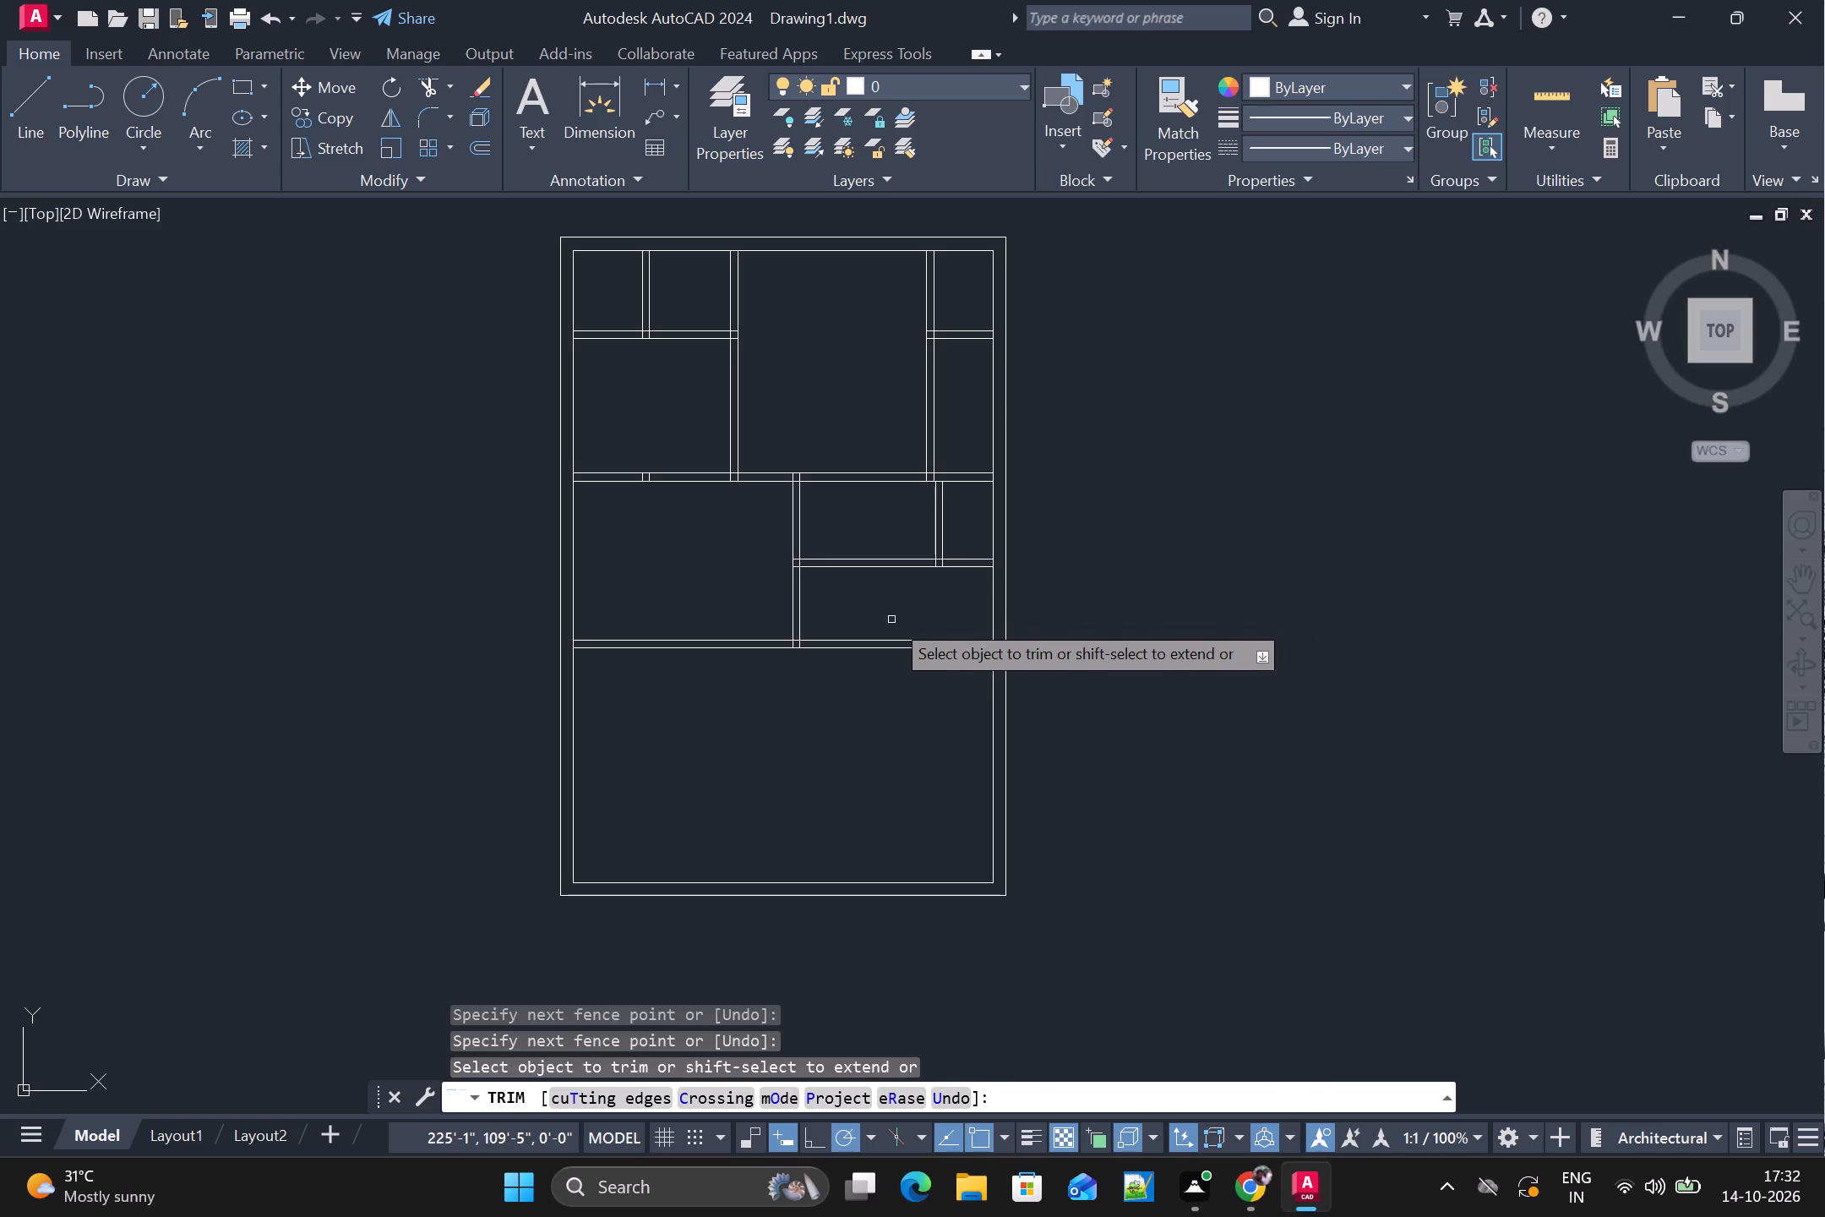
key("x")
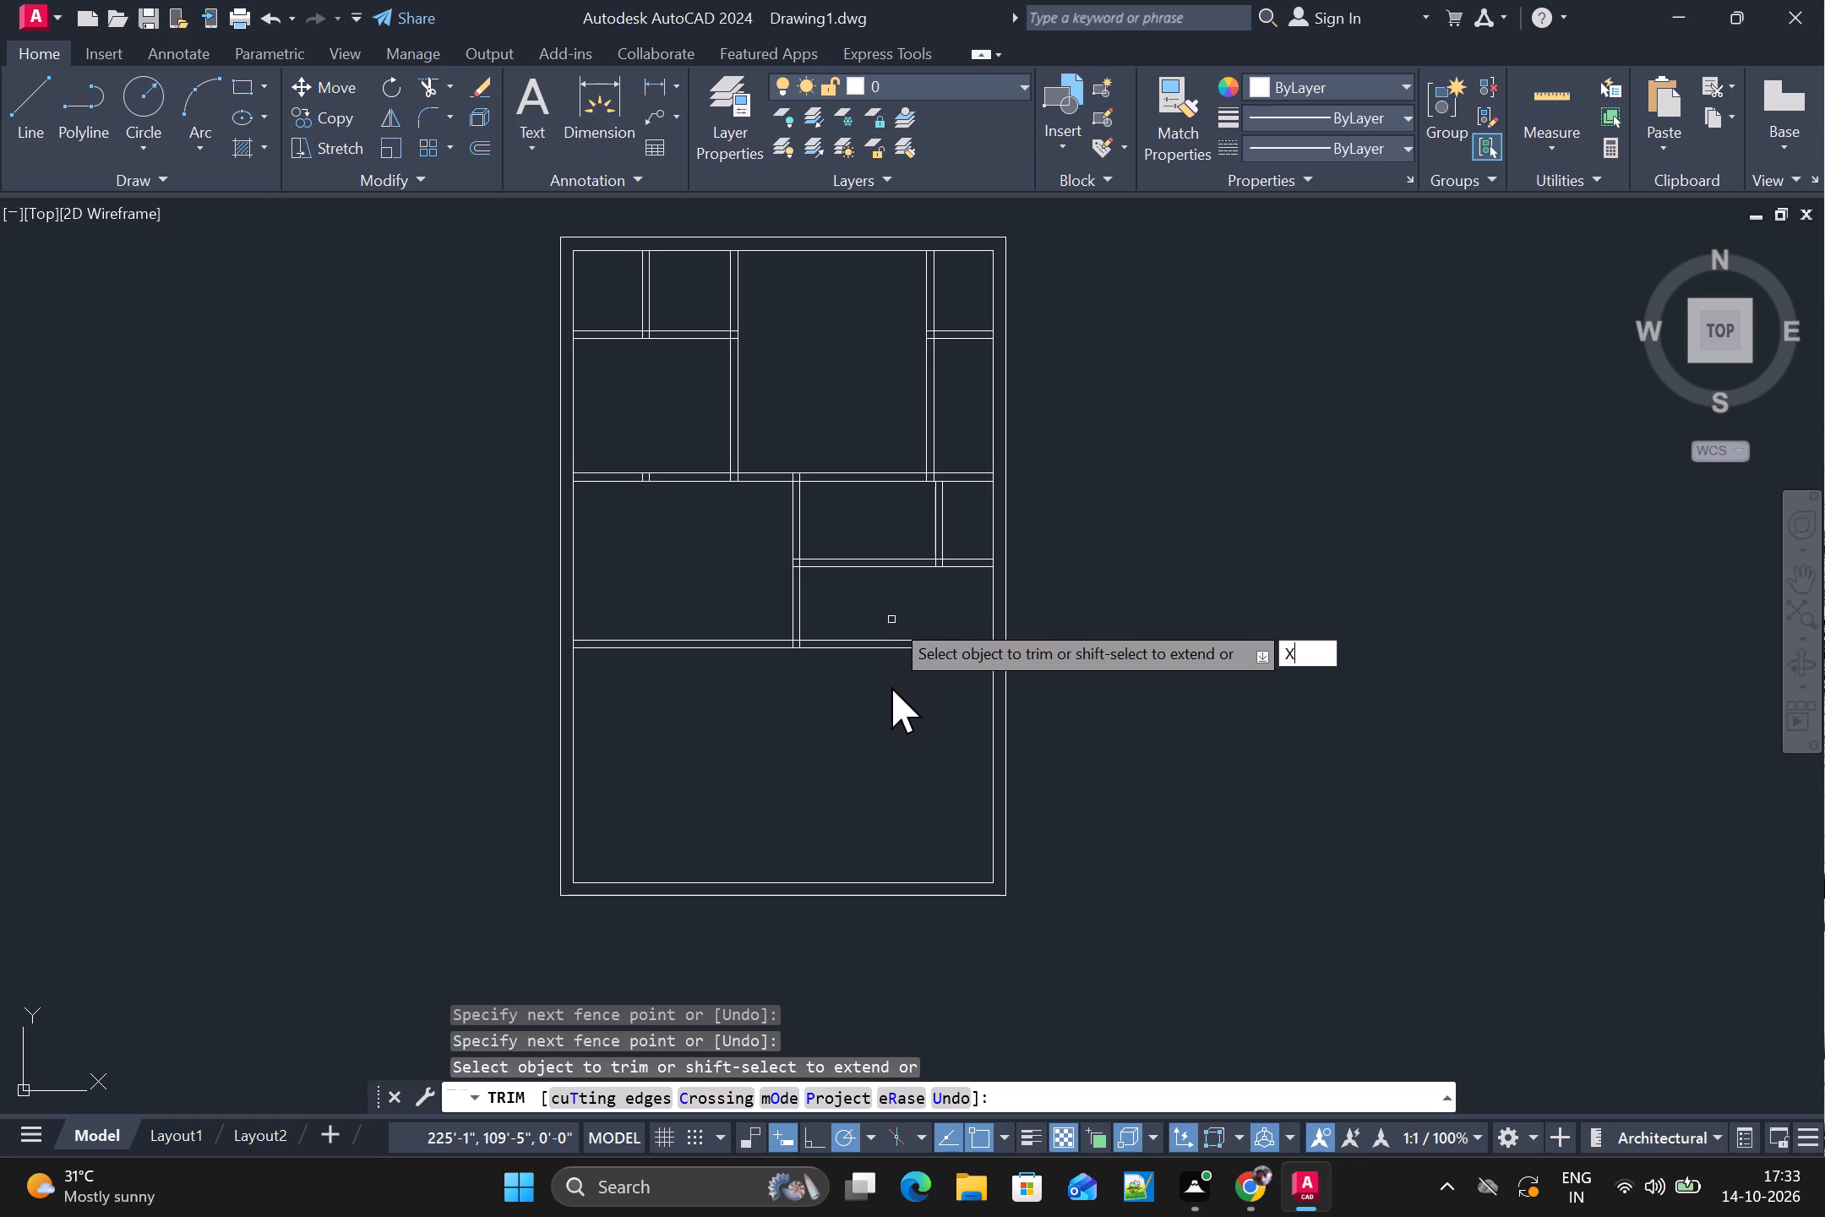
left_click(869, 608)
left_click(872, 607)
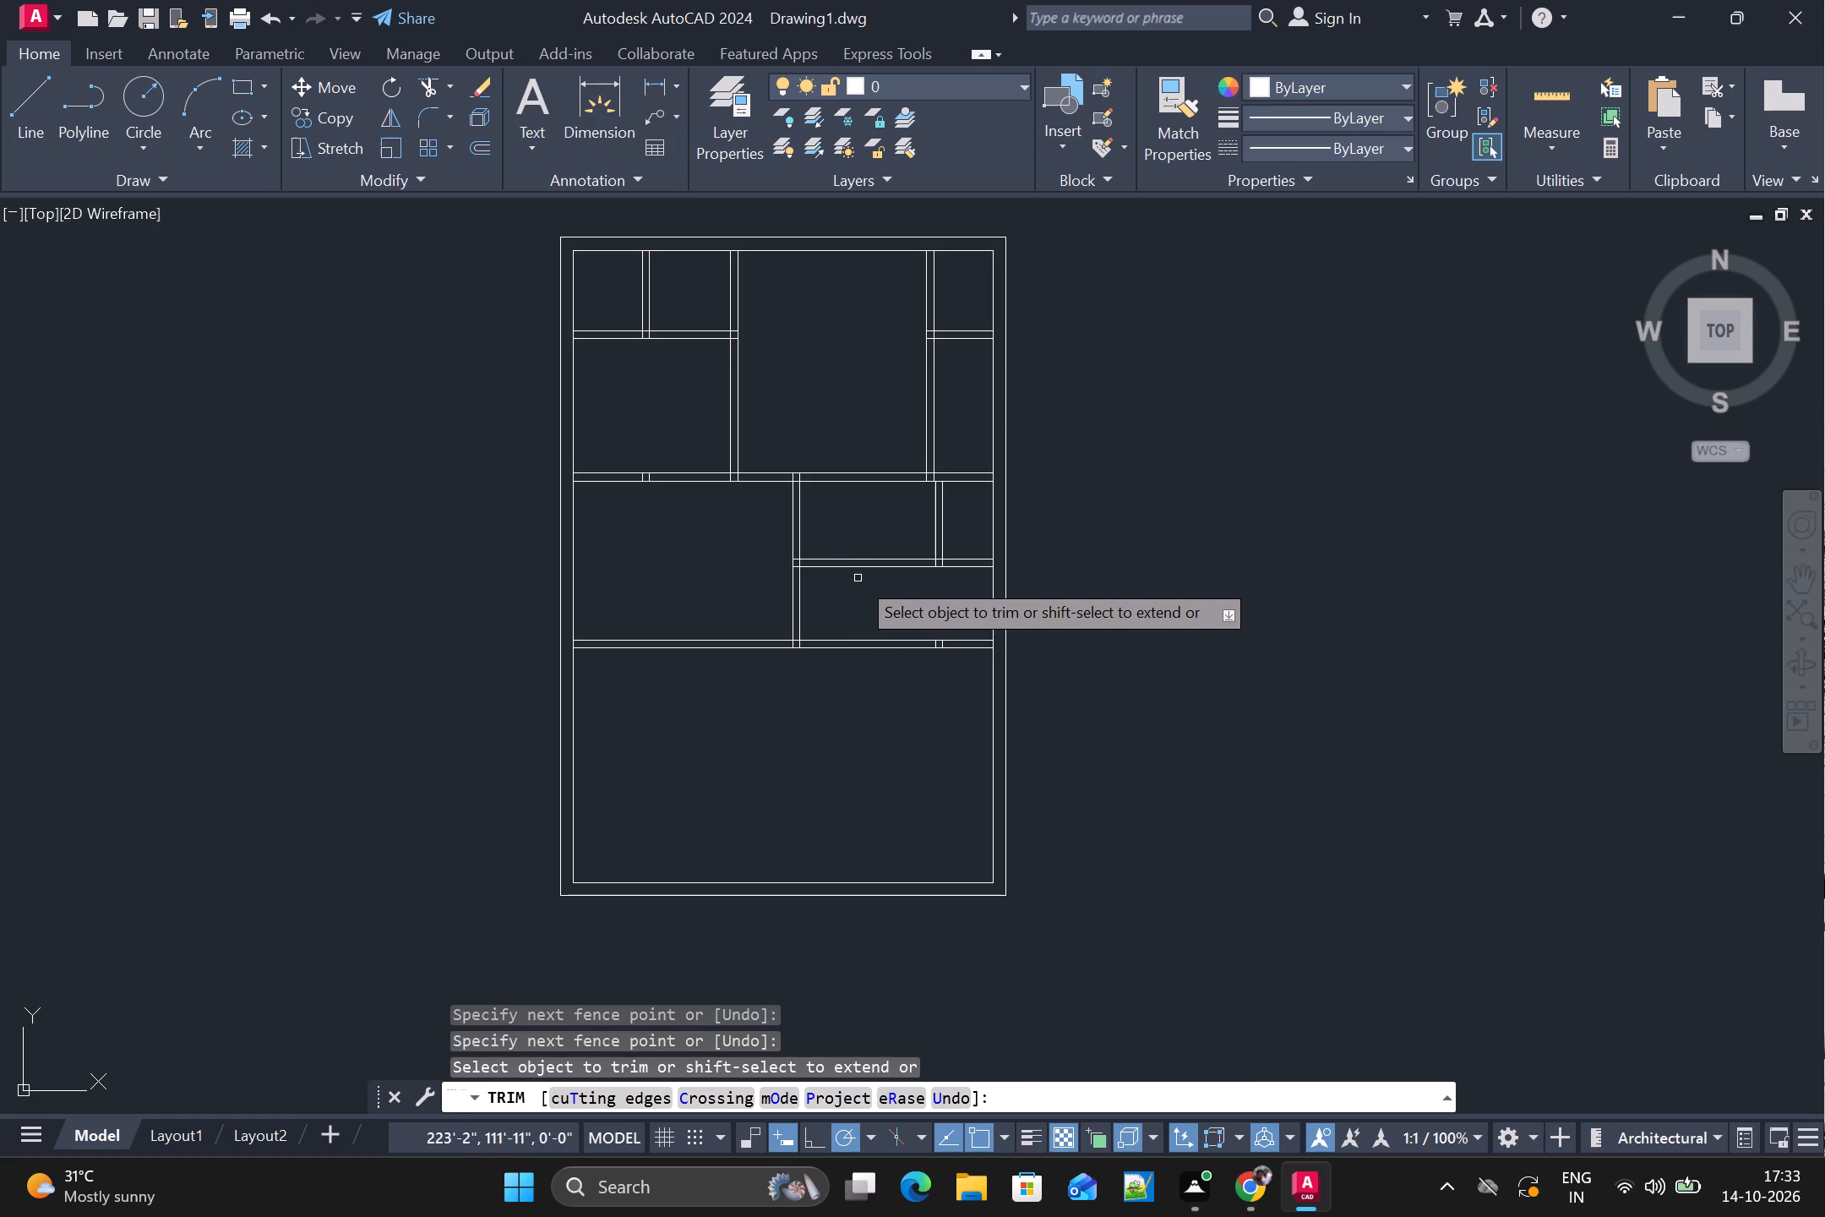
Trim away the third horizontal wall right of the 12'-8" vertical wall, including the short vertical stubs inside it.
left_click_drag(848, 625, 840, 671)
left_click_drag(940, 616, 952, 669)
left_click_drag(946, 630, 923, 663)
scroll(921, 657, "up", 2)
left_click_drag(979, 610, 965, 653)
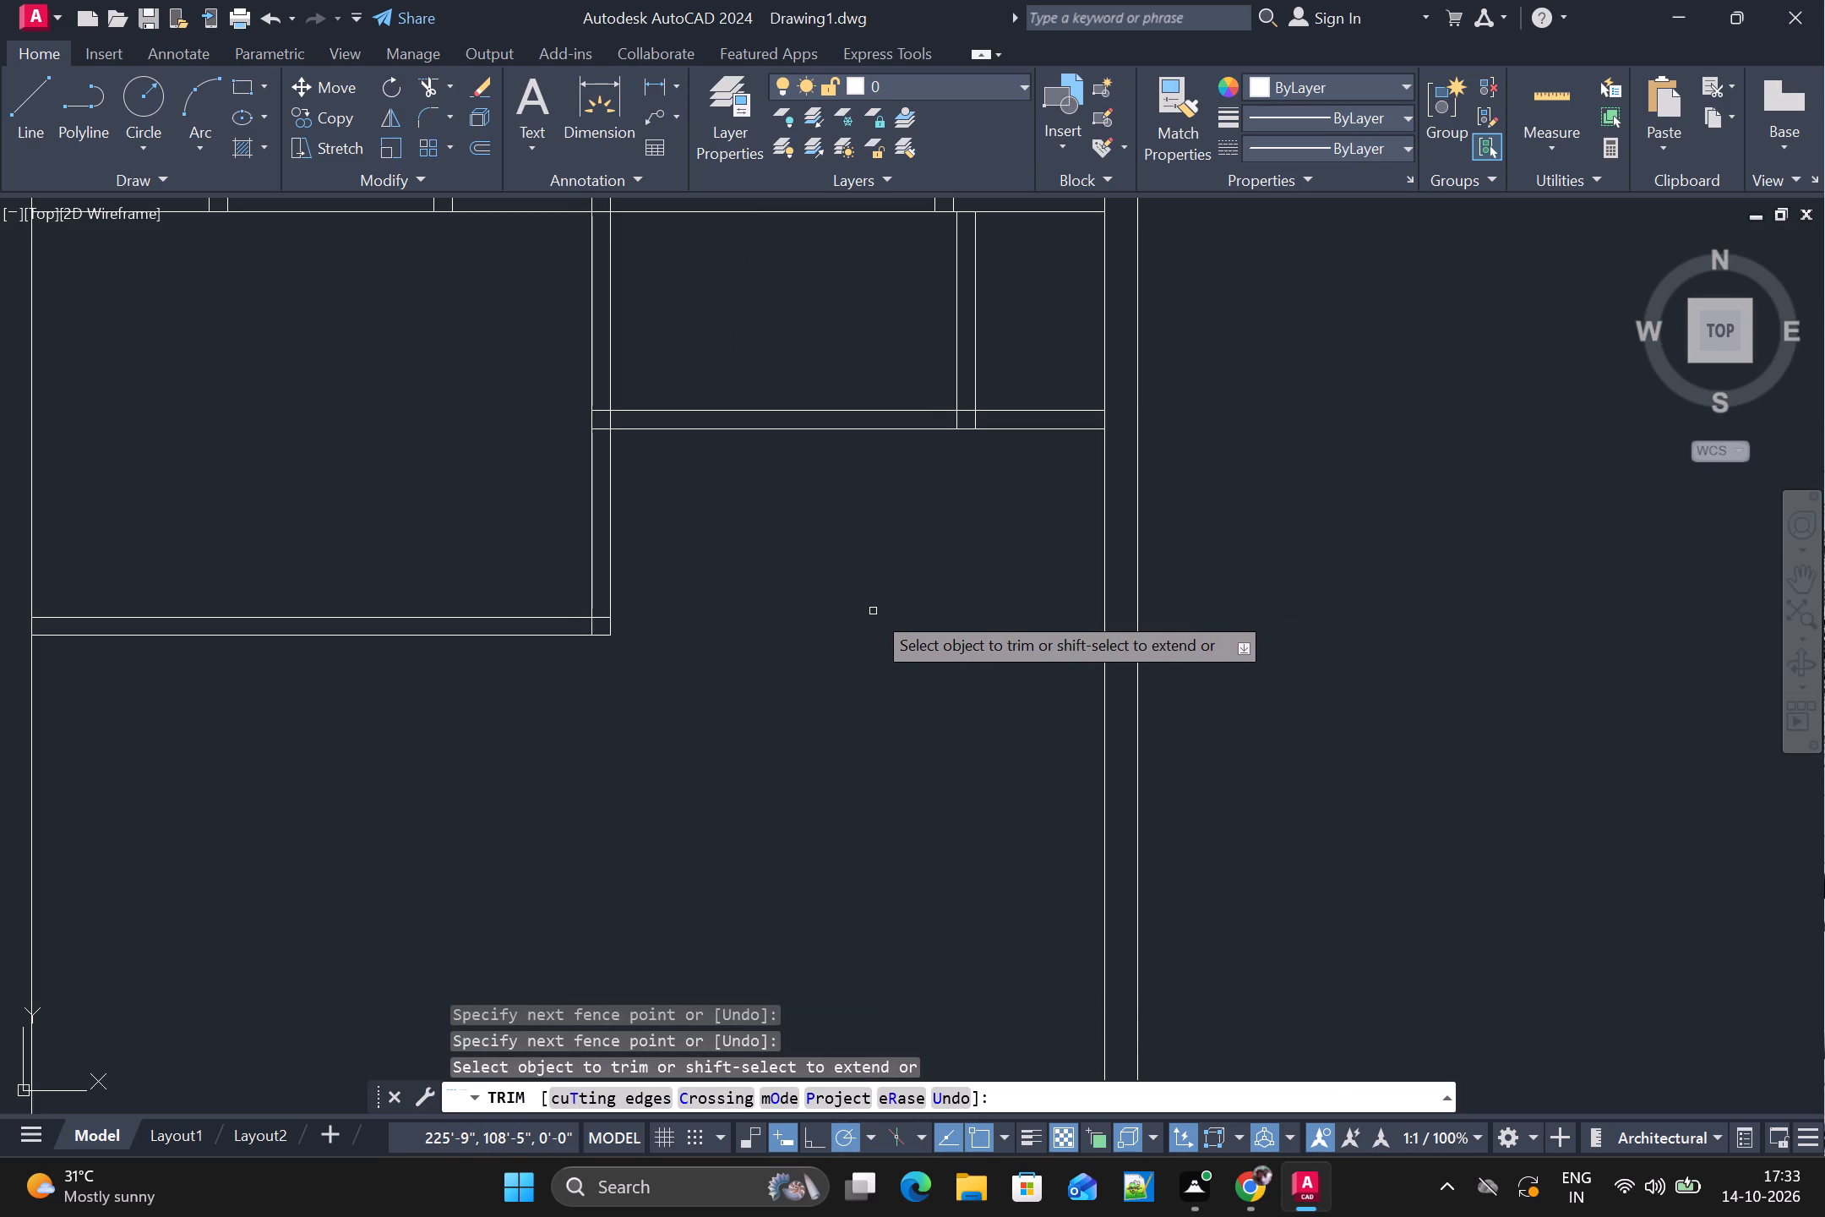
Trim the 12'-8" wall between the 4'-6" offset wall and third horizontal wall, and the second horizontal wall's stretch just left of it.
left_click_drag(742, 538, 411, 490)
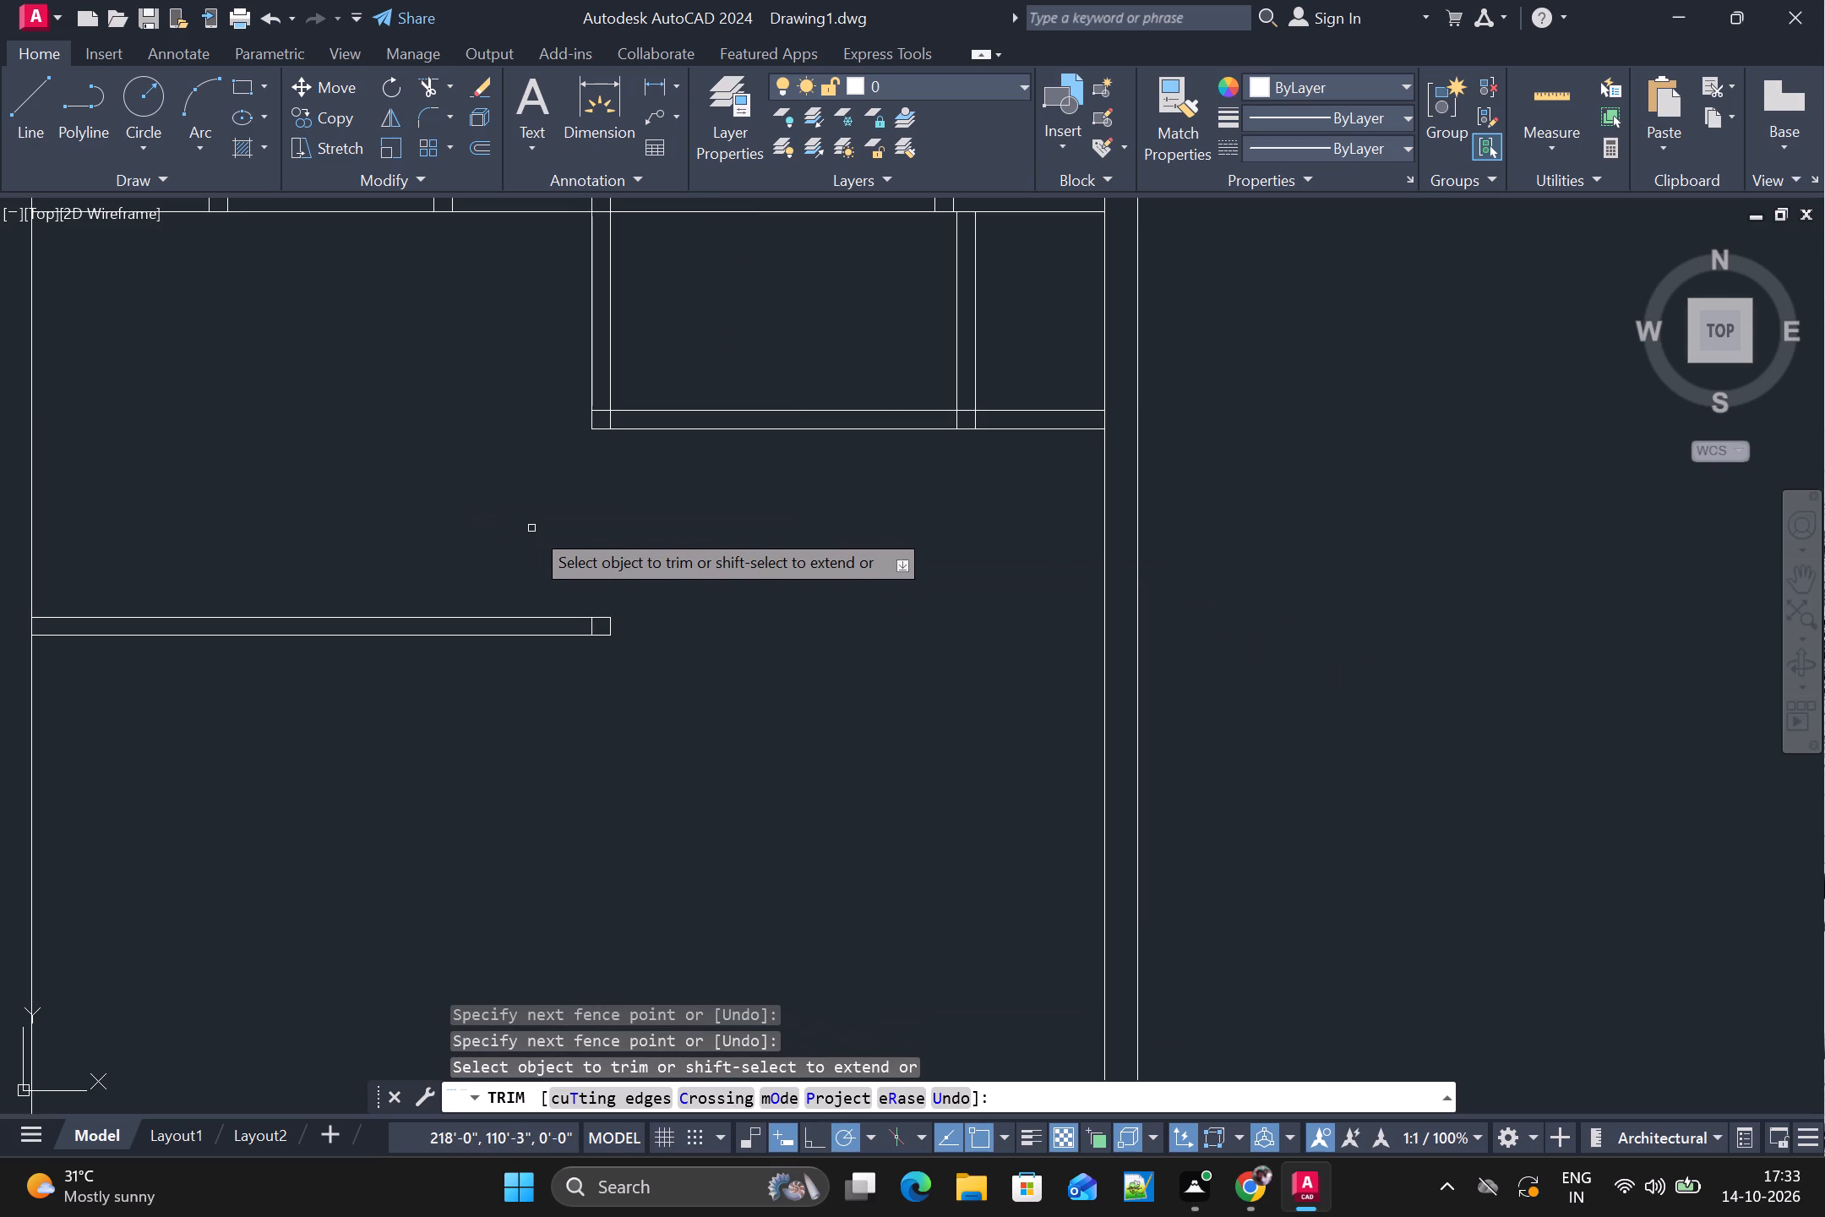
scroll(536, 533, "down", 1)
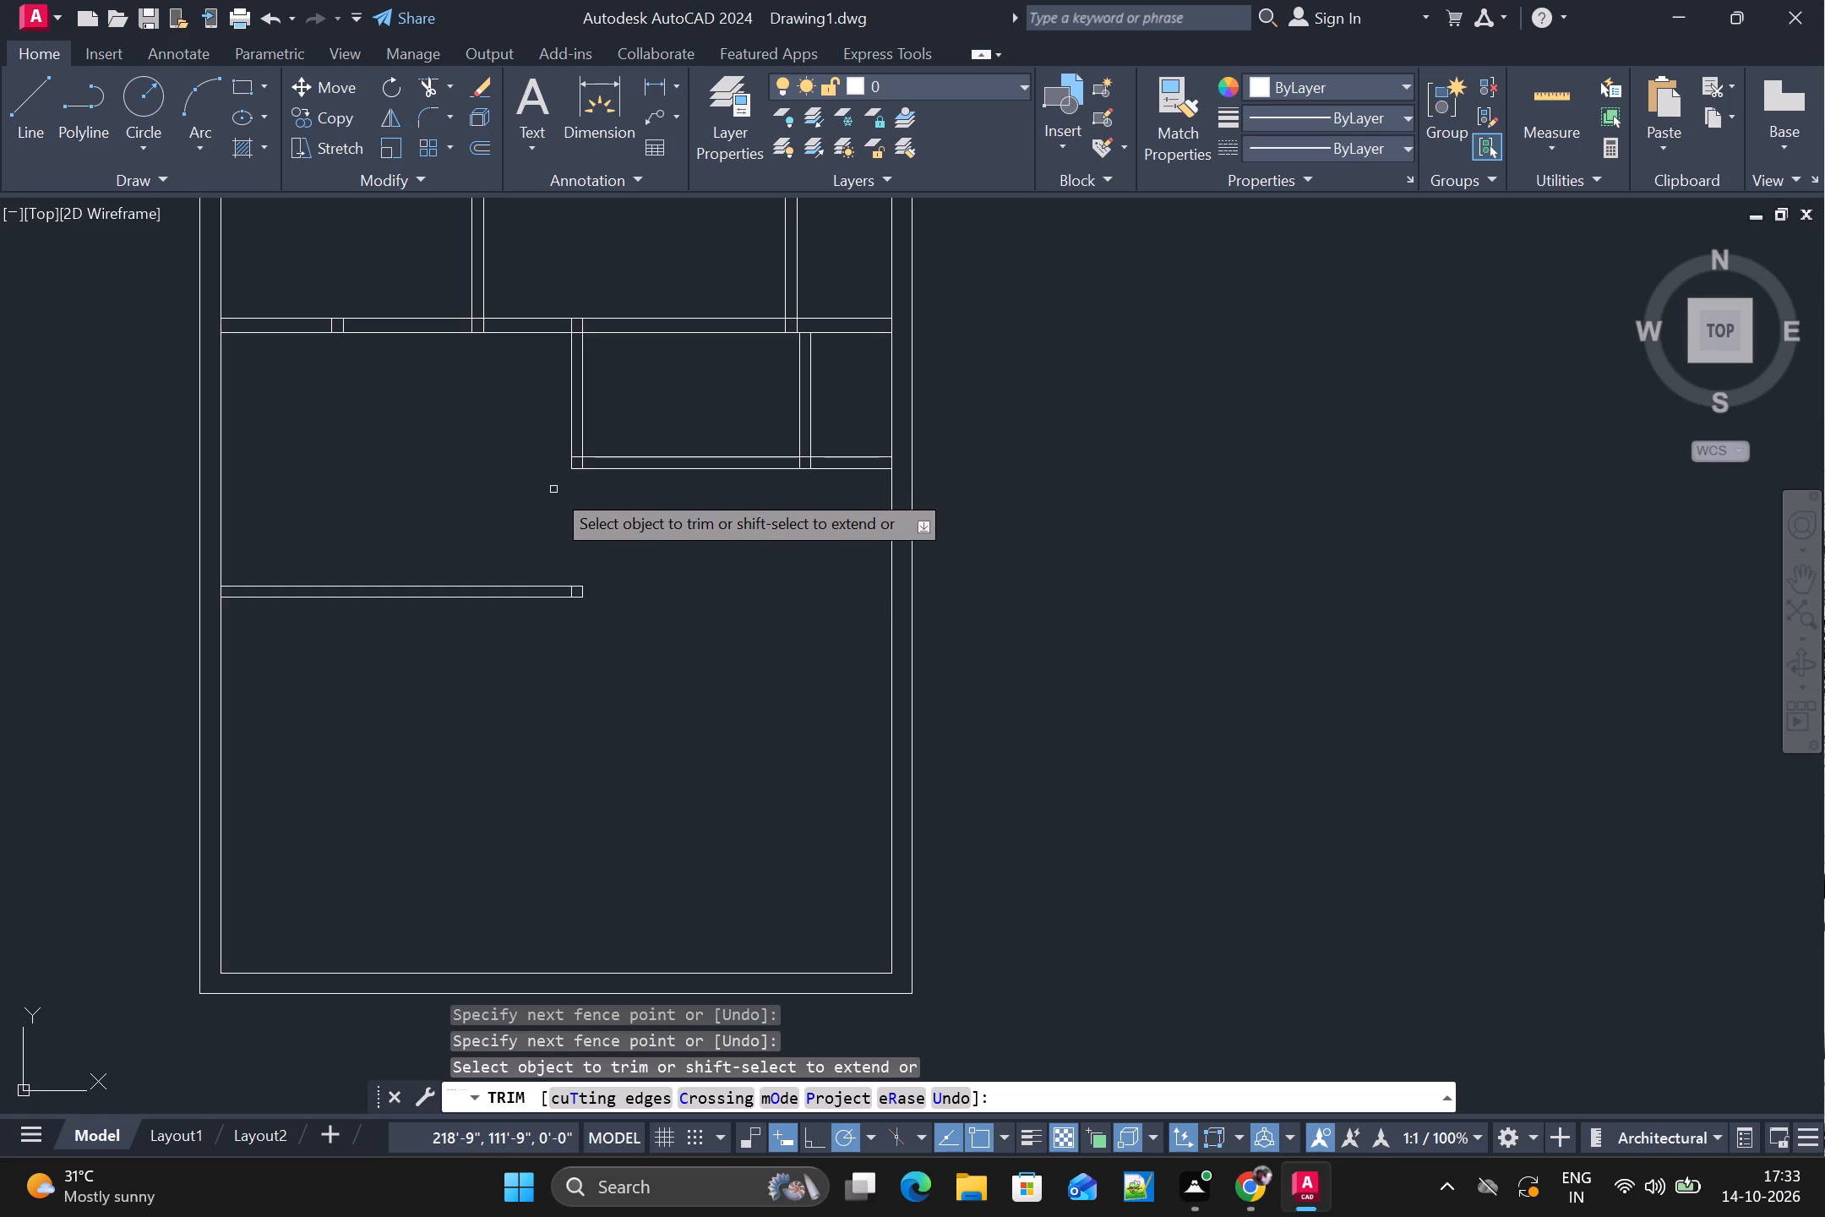
left_click_drag(529, 374, 545, 252)
scroll(519, 411, "down", 1)
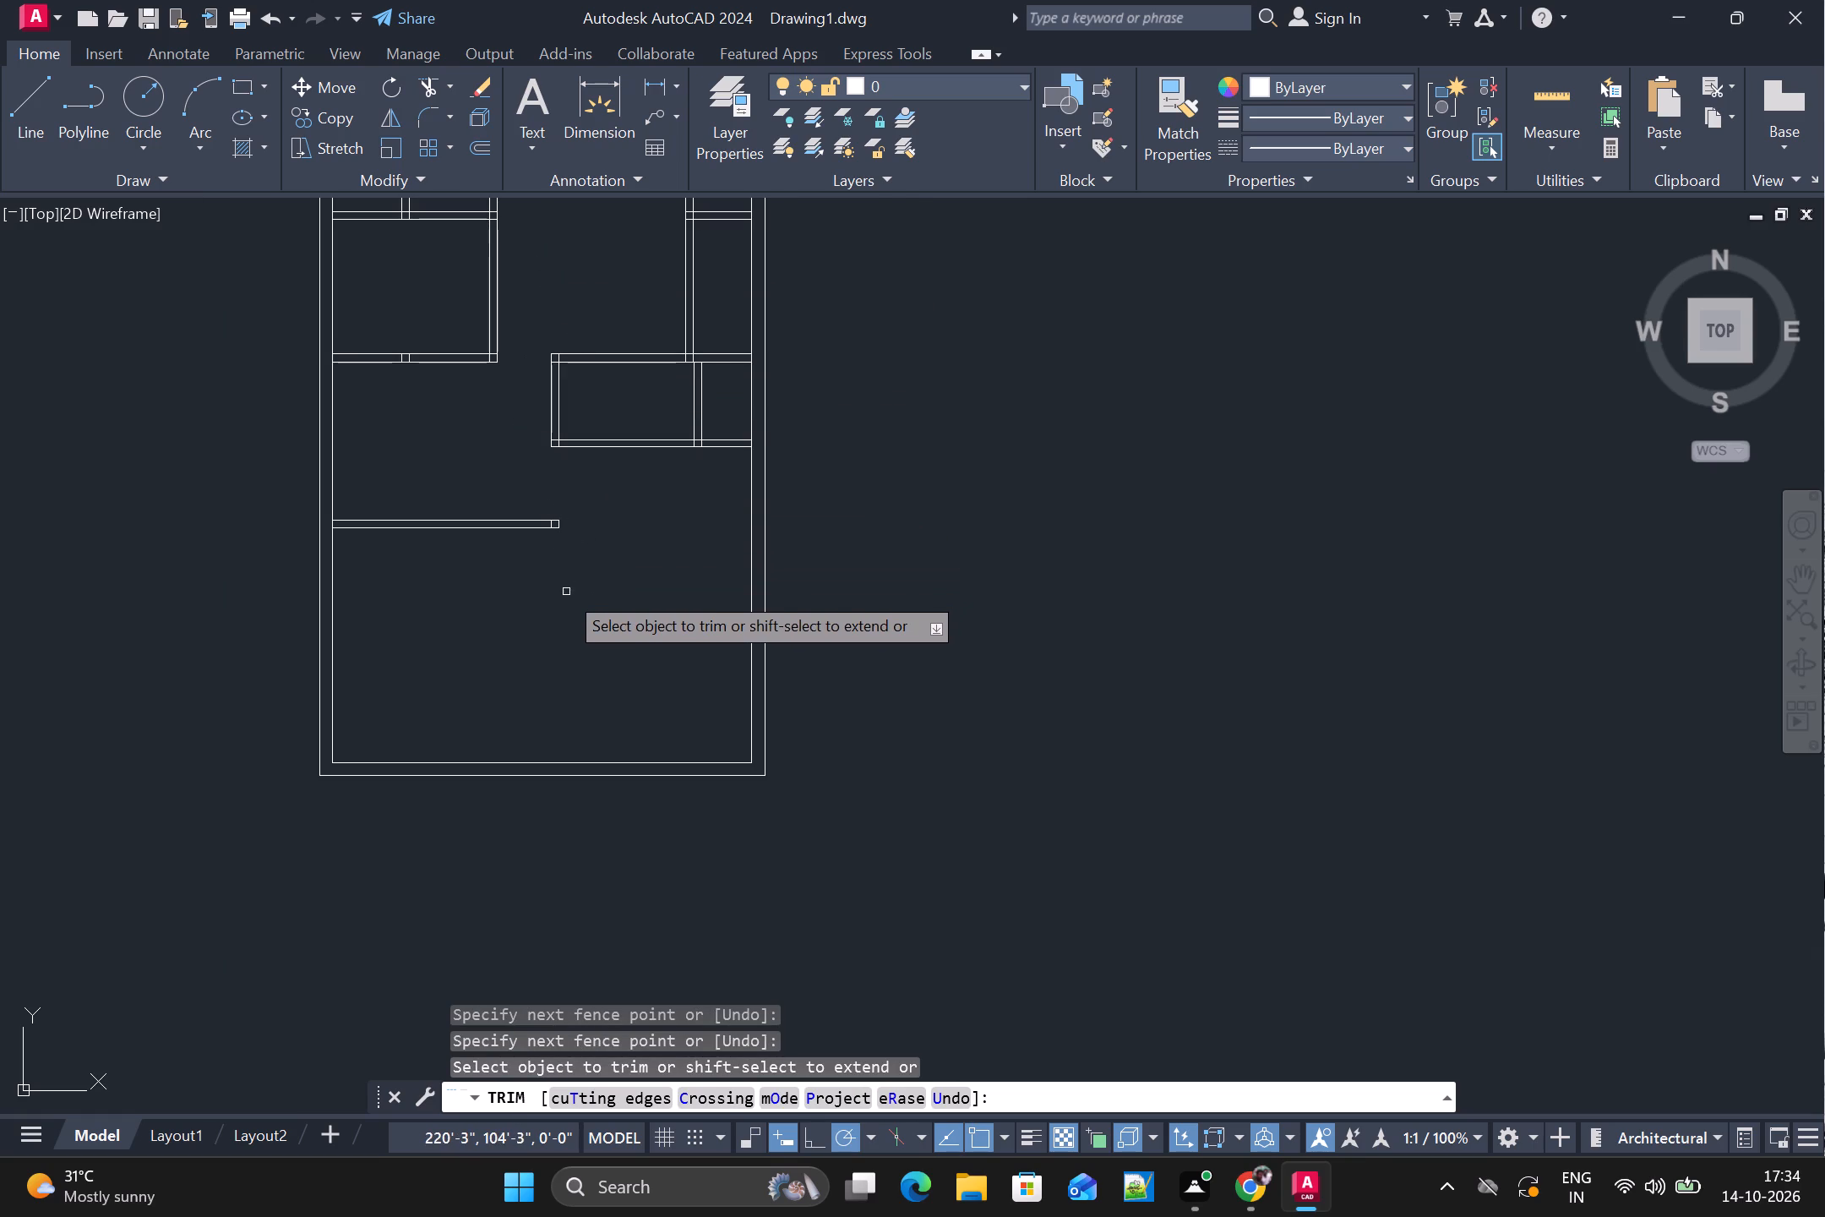
Undo the last trim, on the second horizontal wall's stretch just left of the 12'-8" vertical wall.
key("ctrl+z")
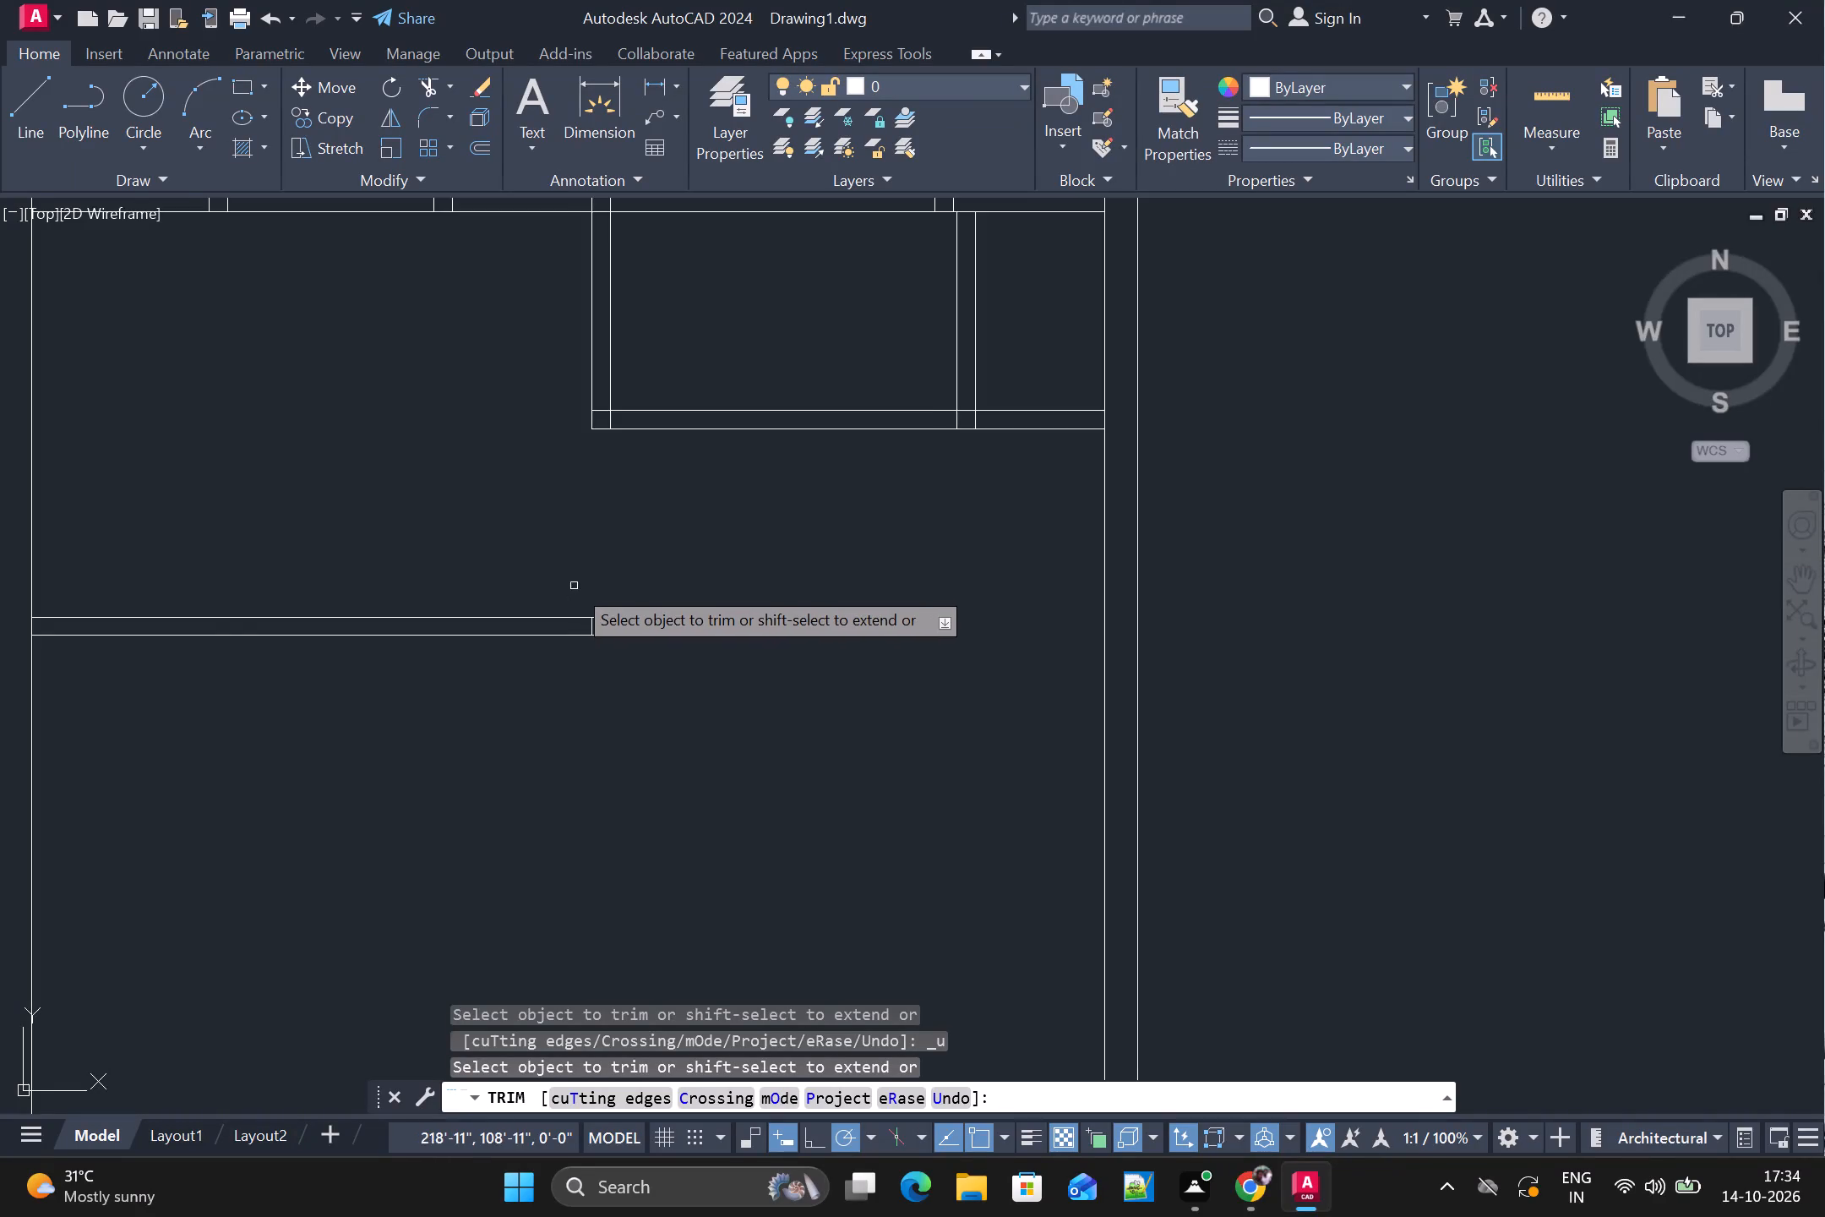
scroll(575, 587, "down", 1)
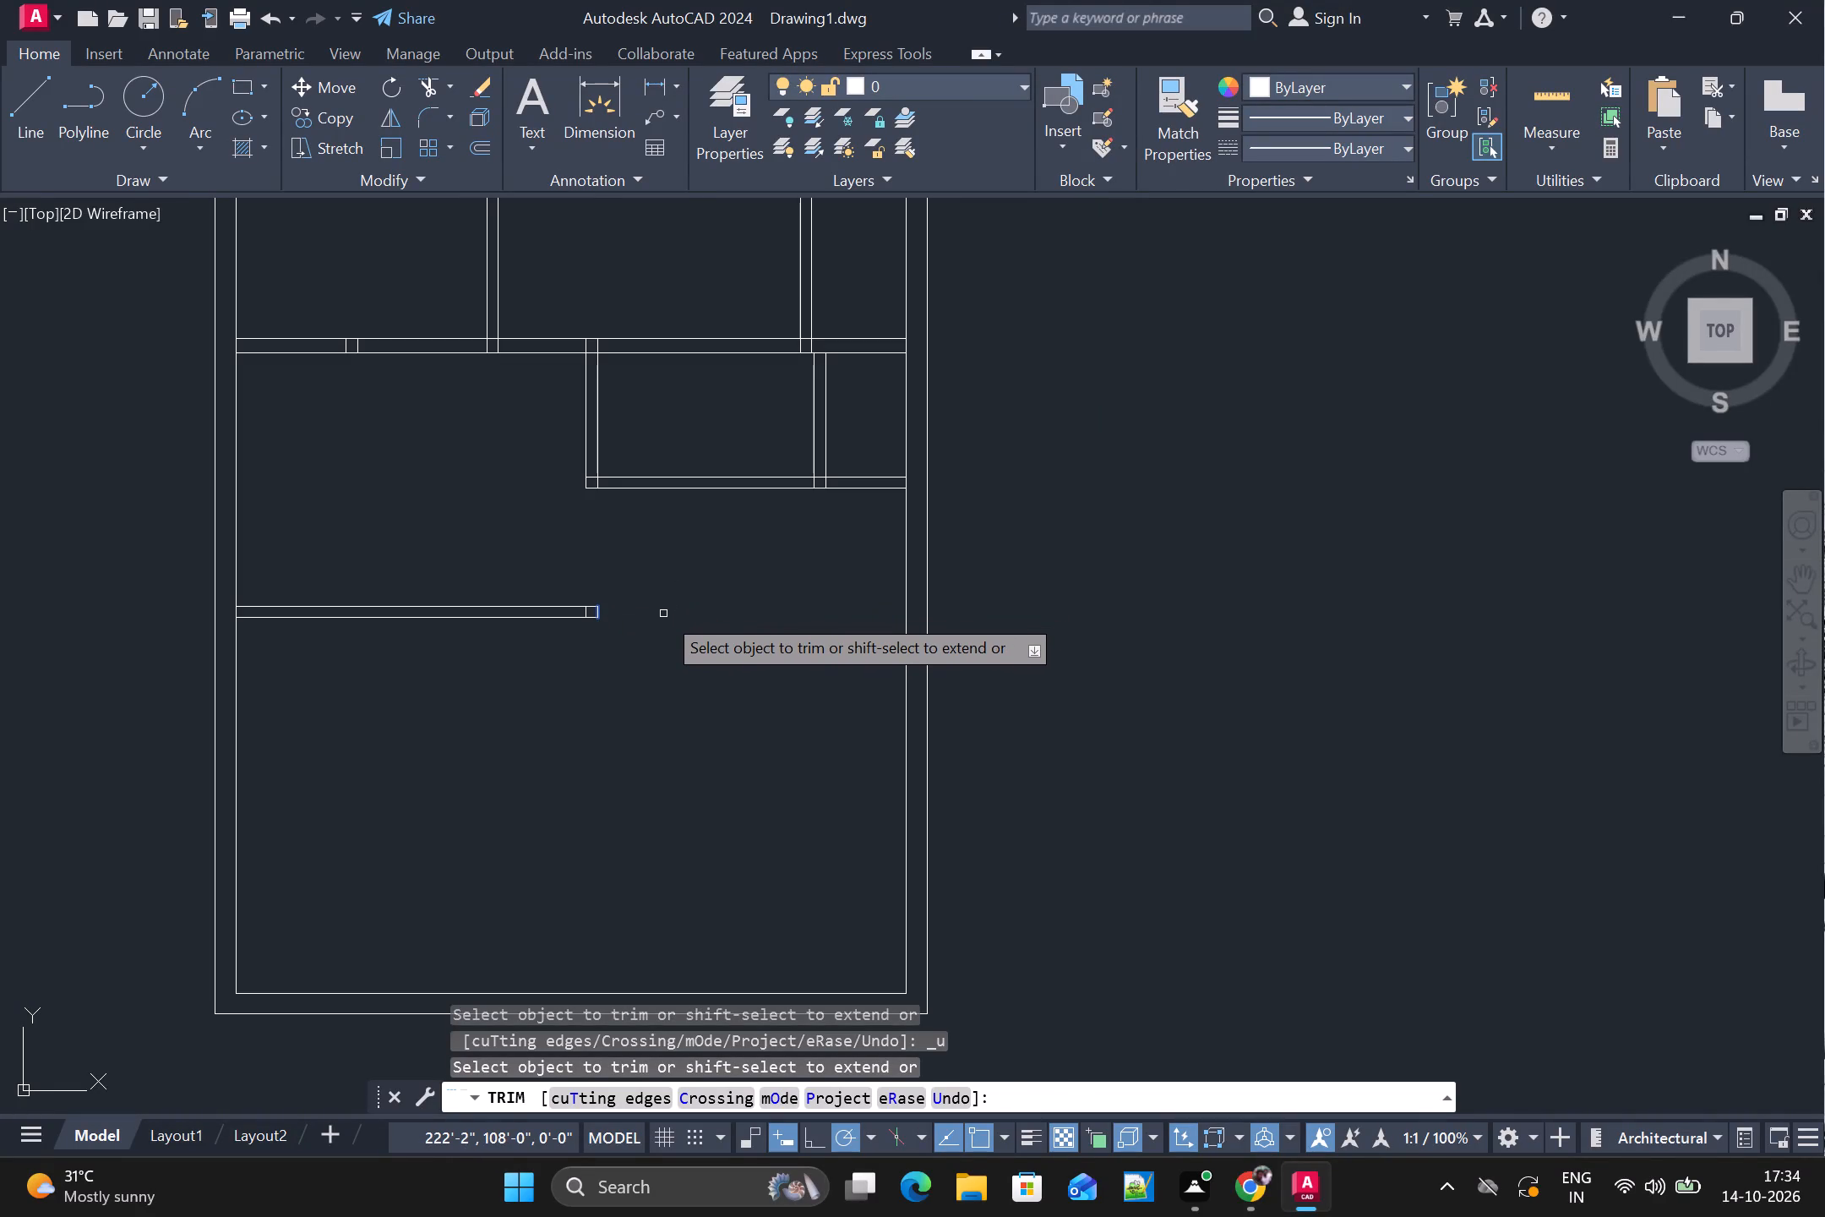
key("Escape")
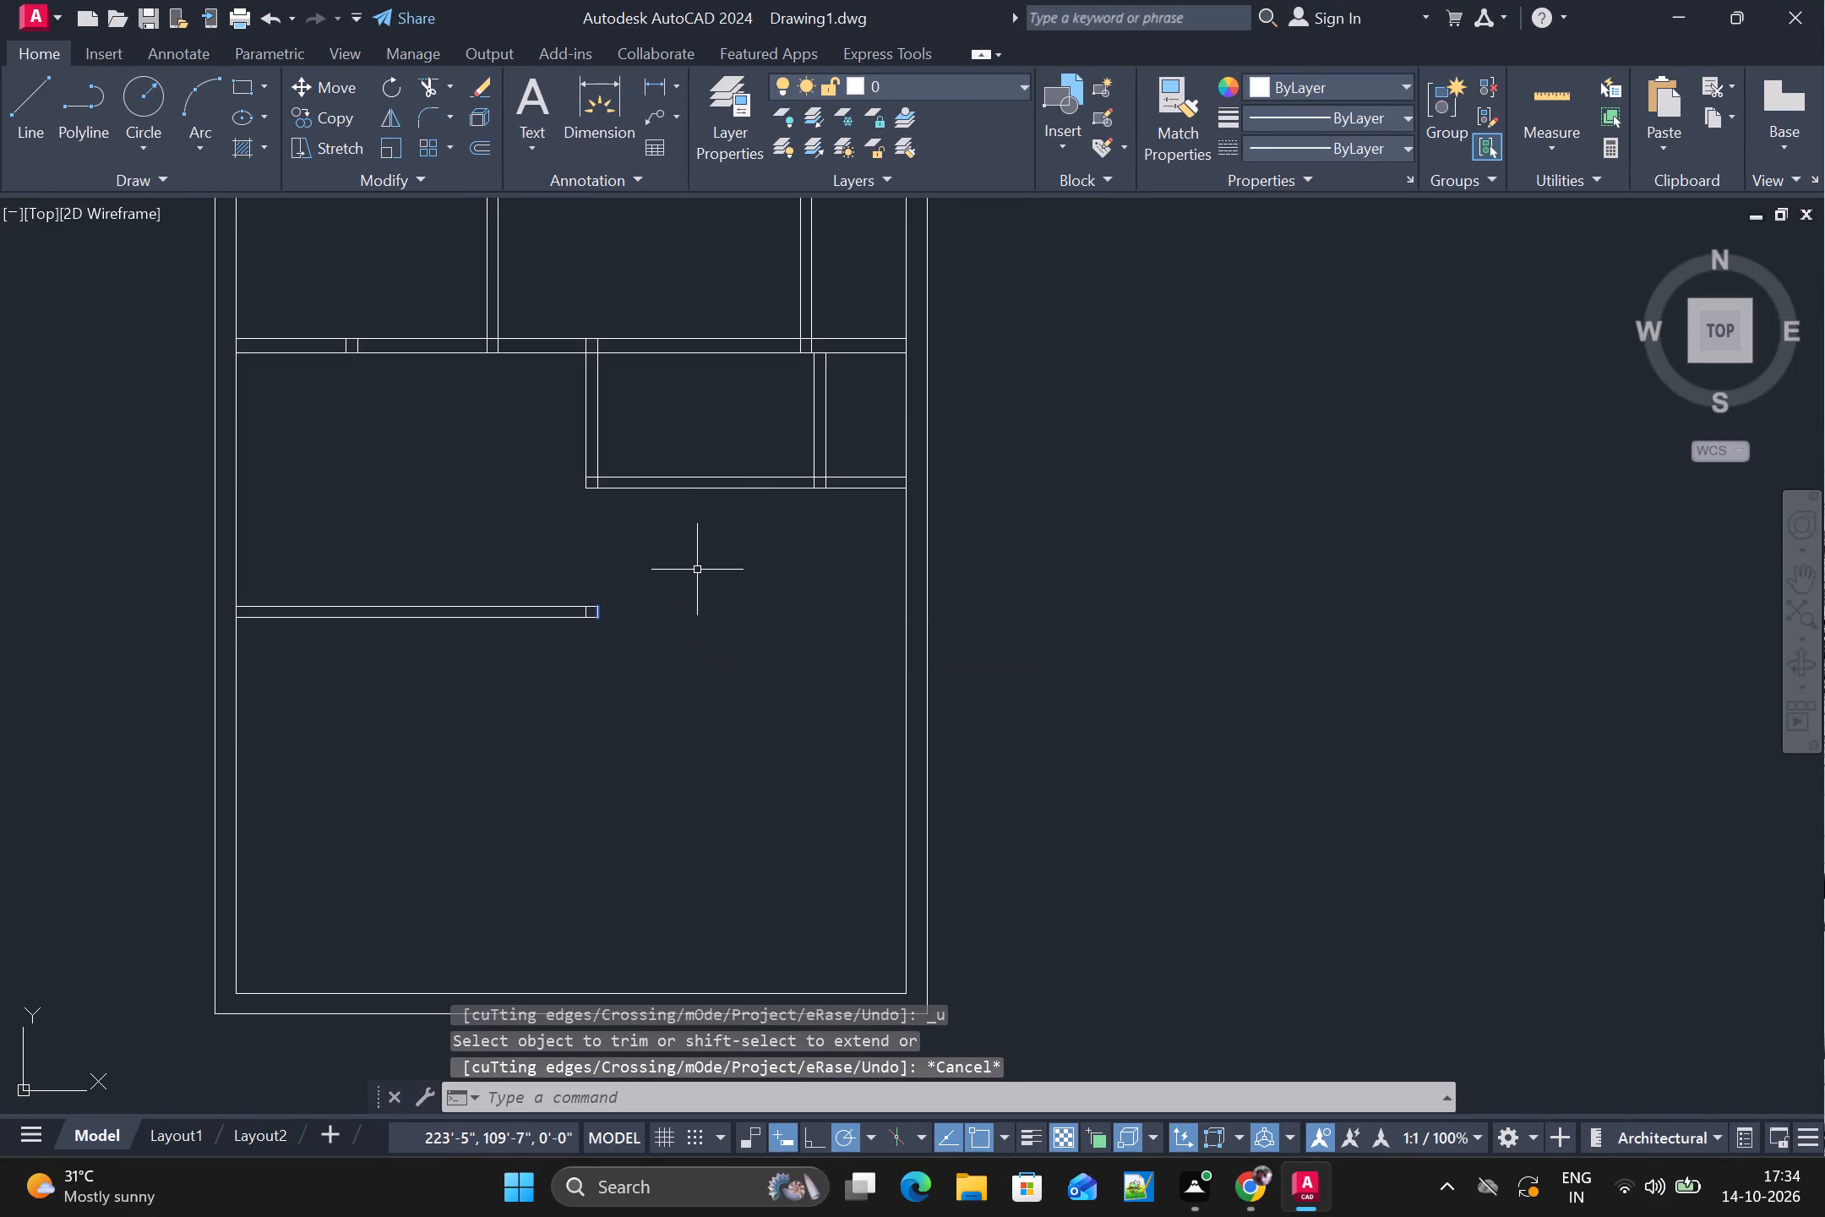
Offset the 4'-6" offset wall's lower face 12' downward and that new line 5" back upward, using Through.
key("o")
key("Return")
key("t")
key("space")
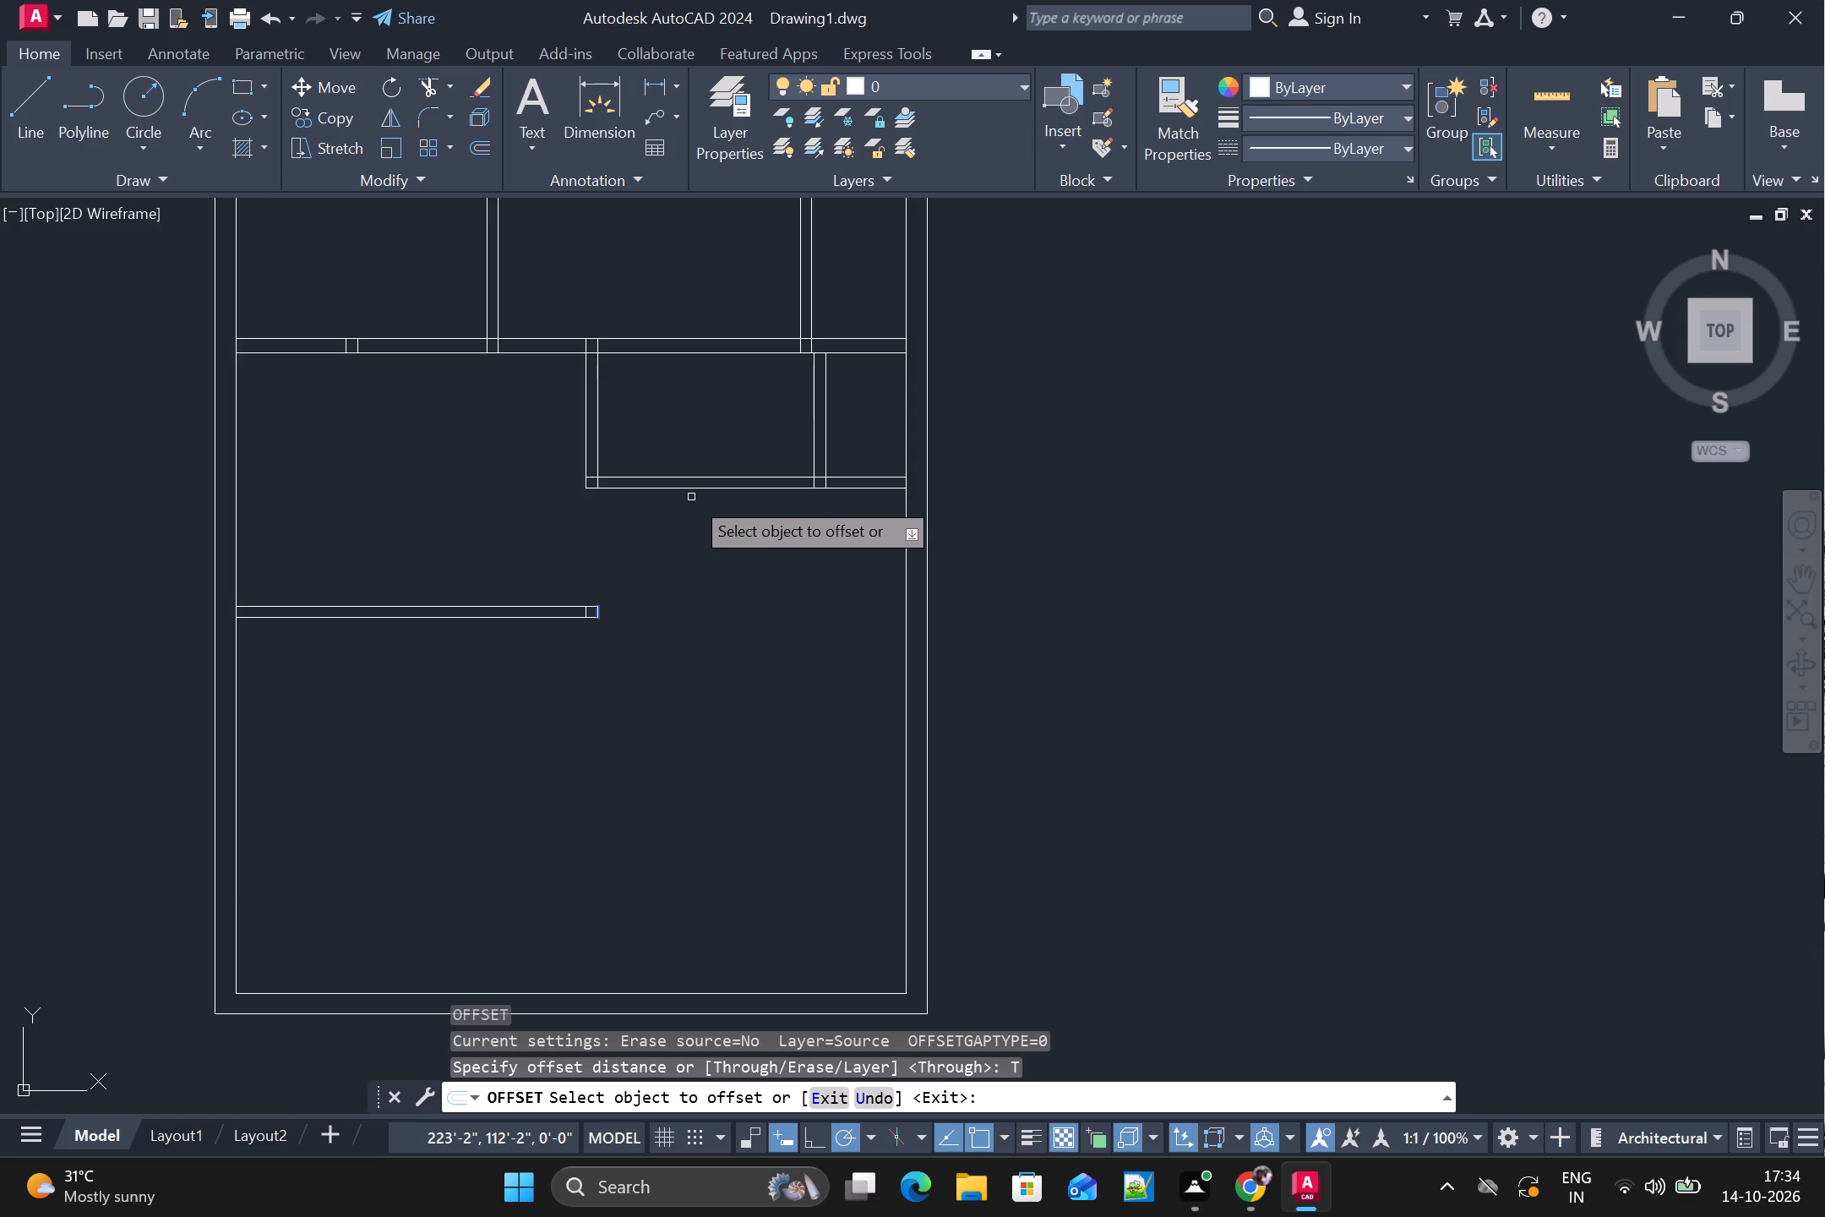
left_click(707, 491)
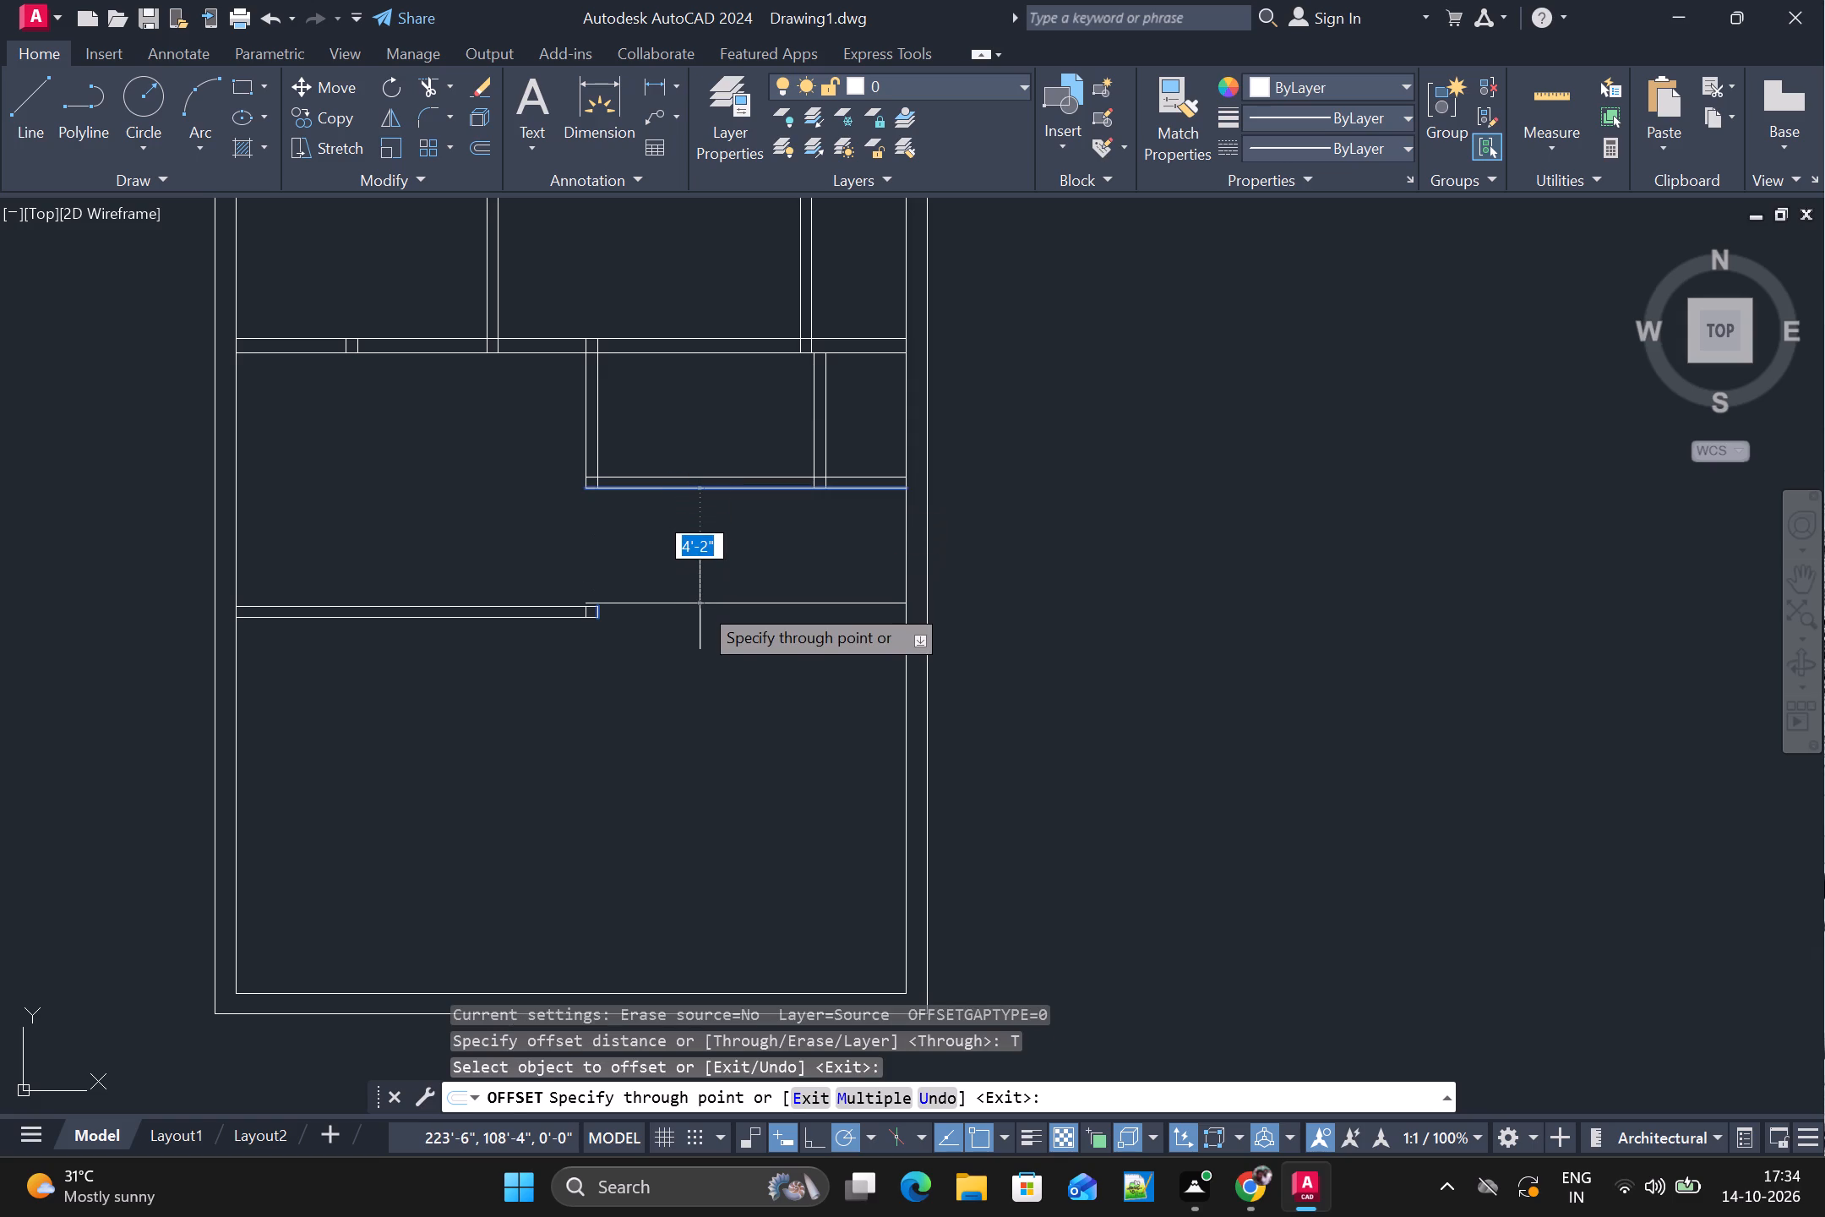
type("12'")
key("Return")
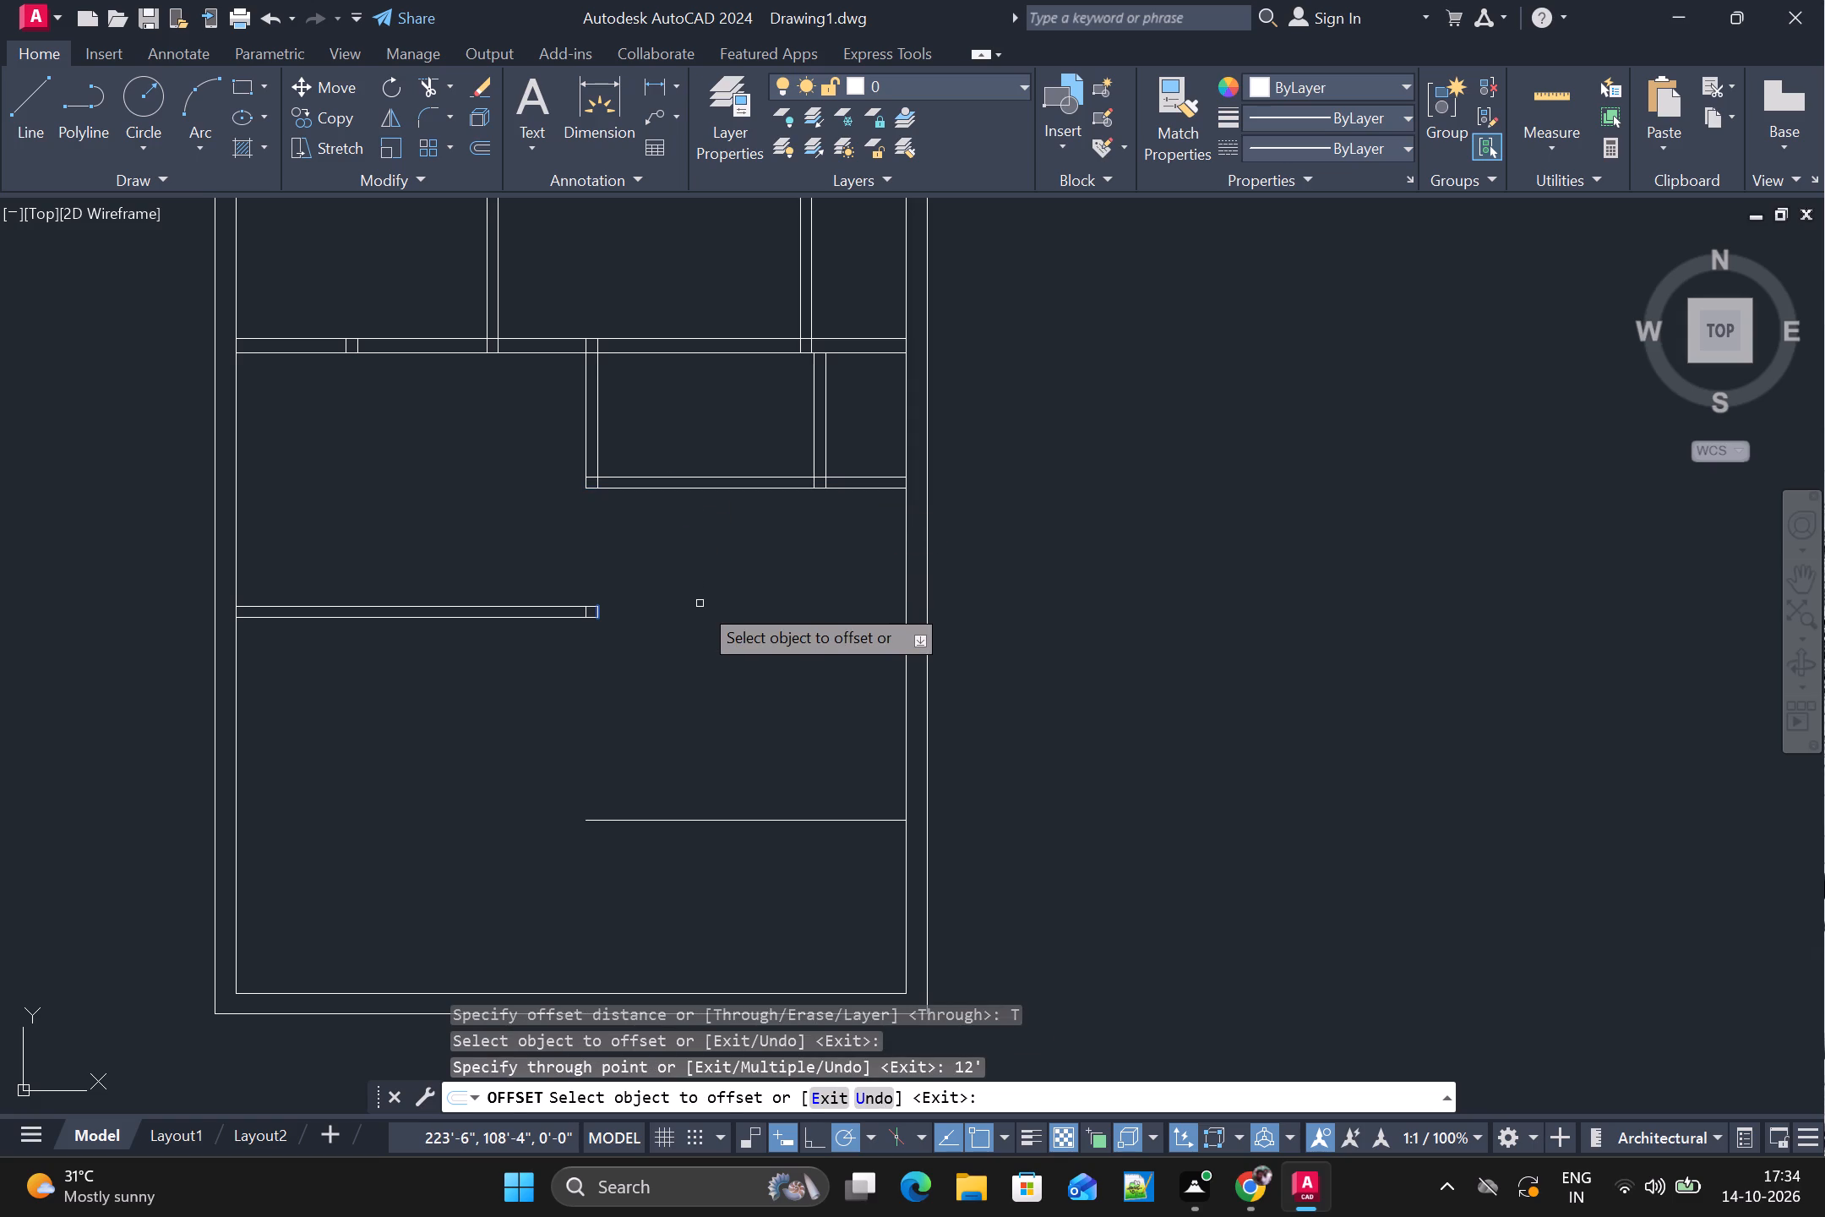
left_click(727, 821)
type("5\"")
key("Return")
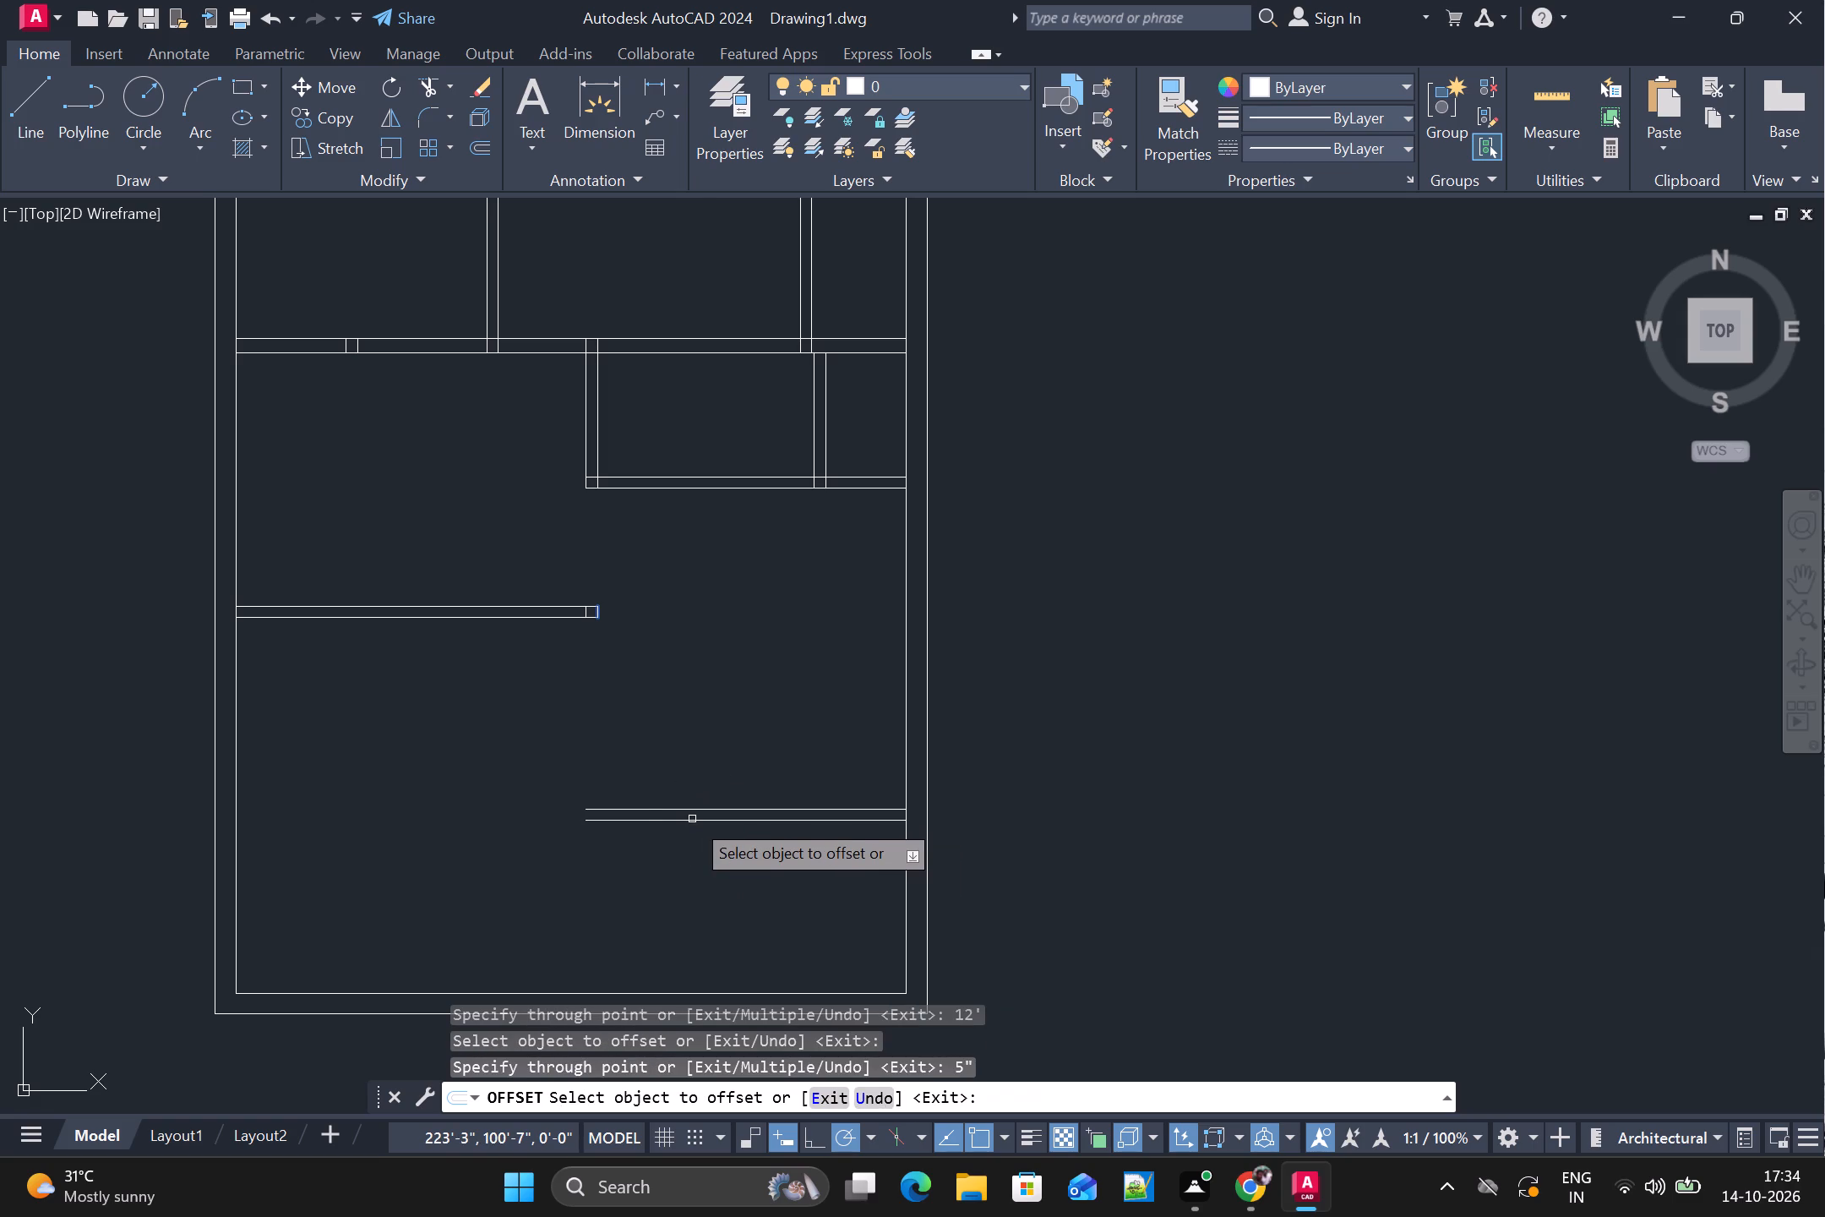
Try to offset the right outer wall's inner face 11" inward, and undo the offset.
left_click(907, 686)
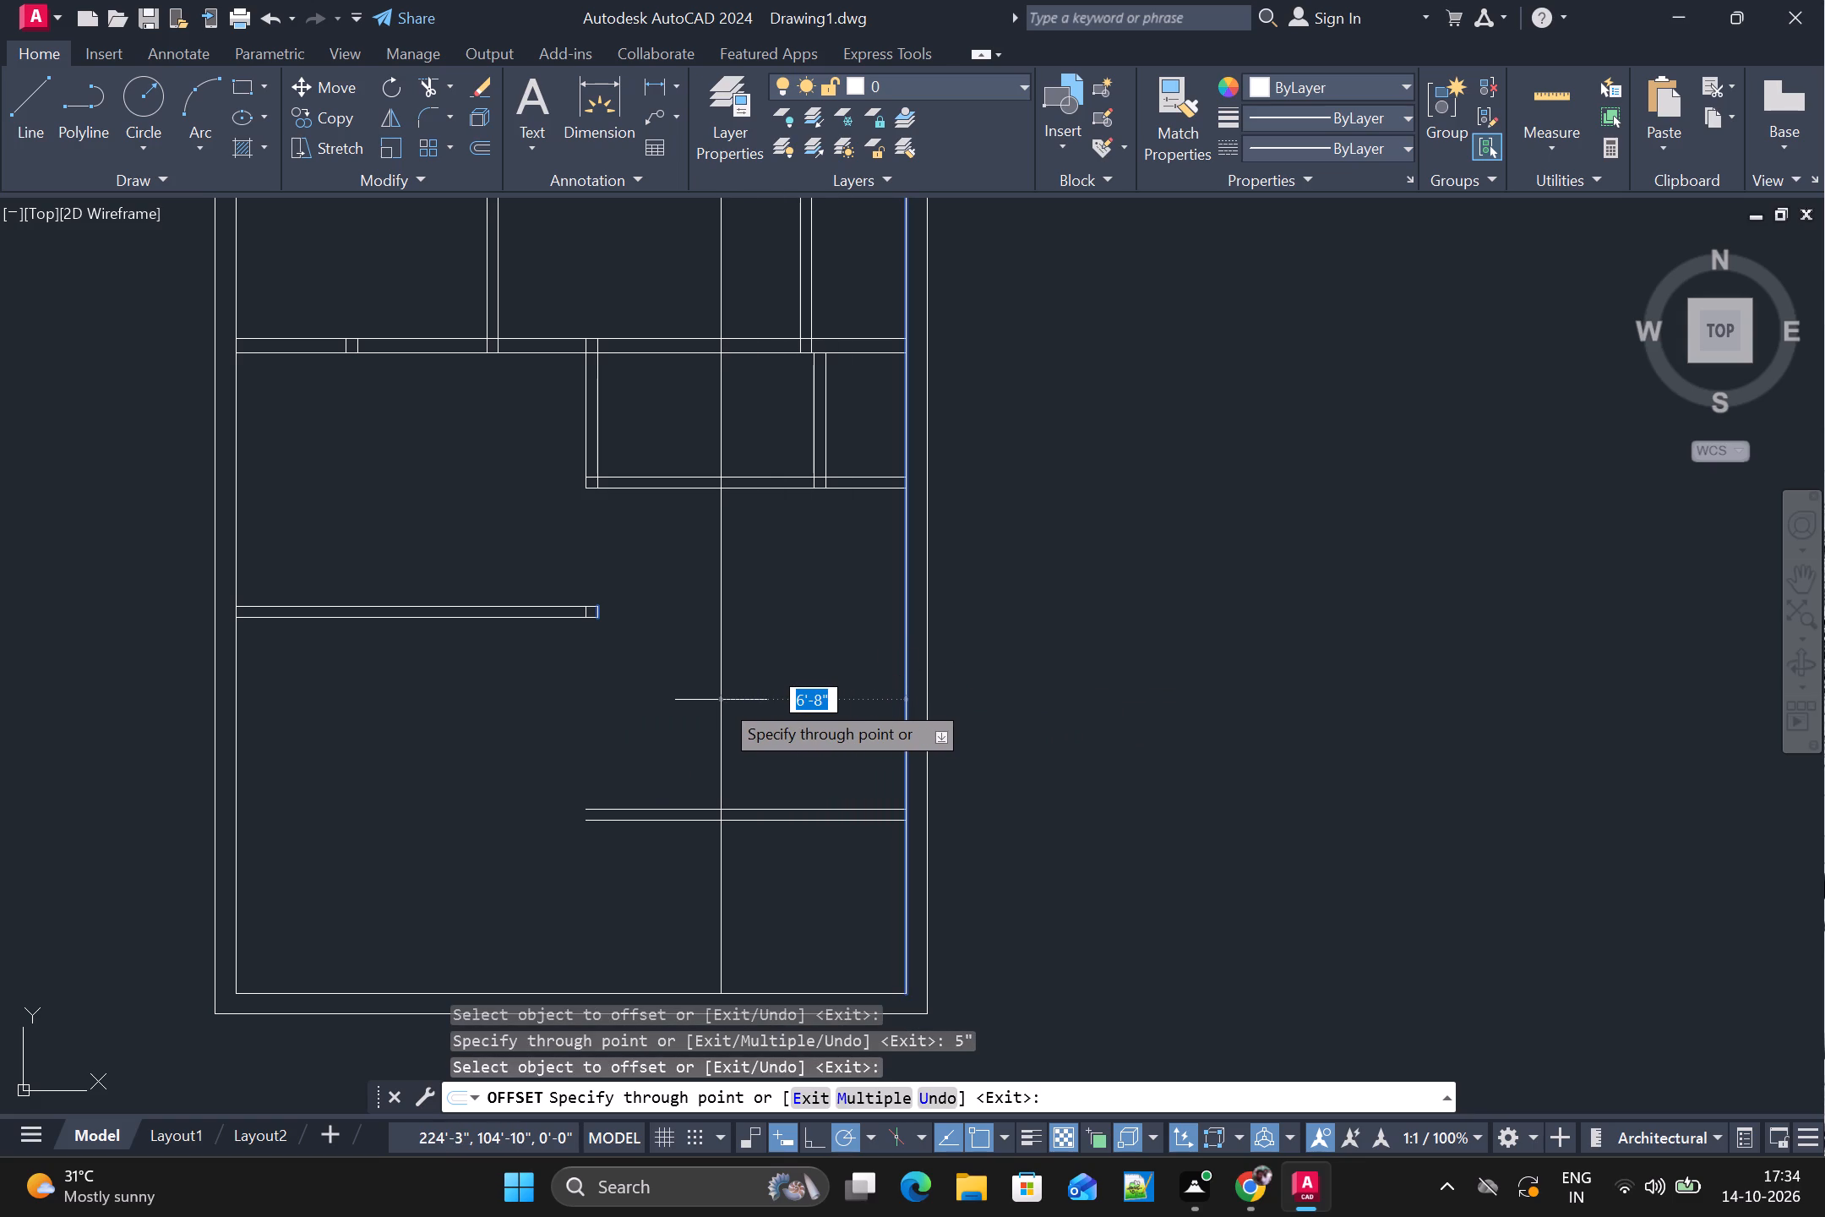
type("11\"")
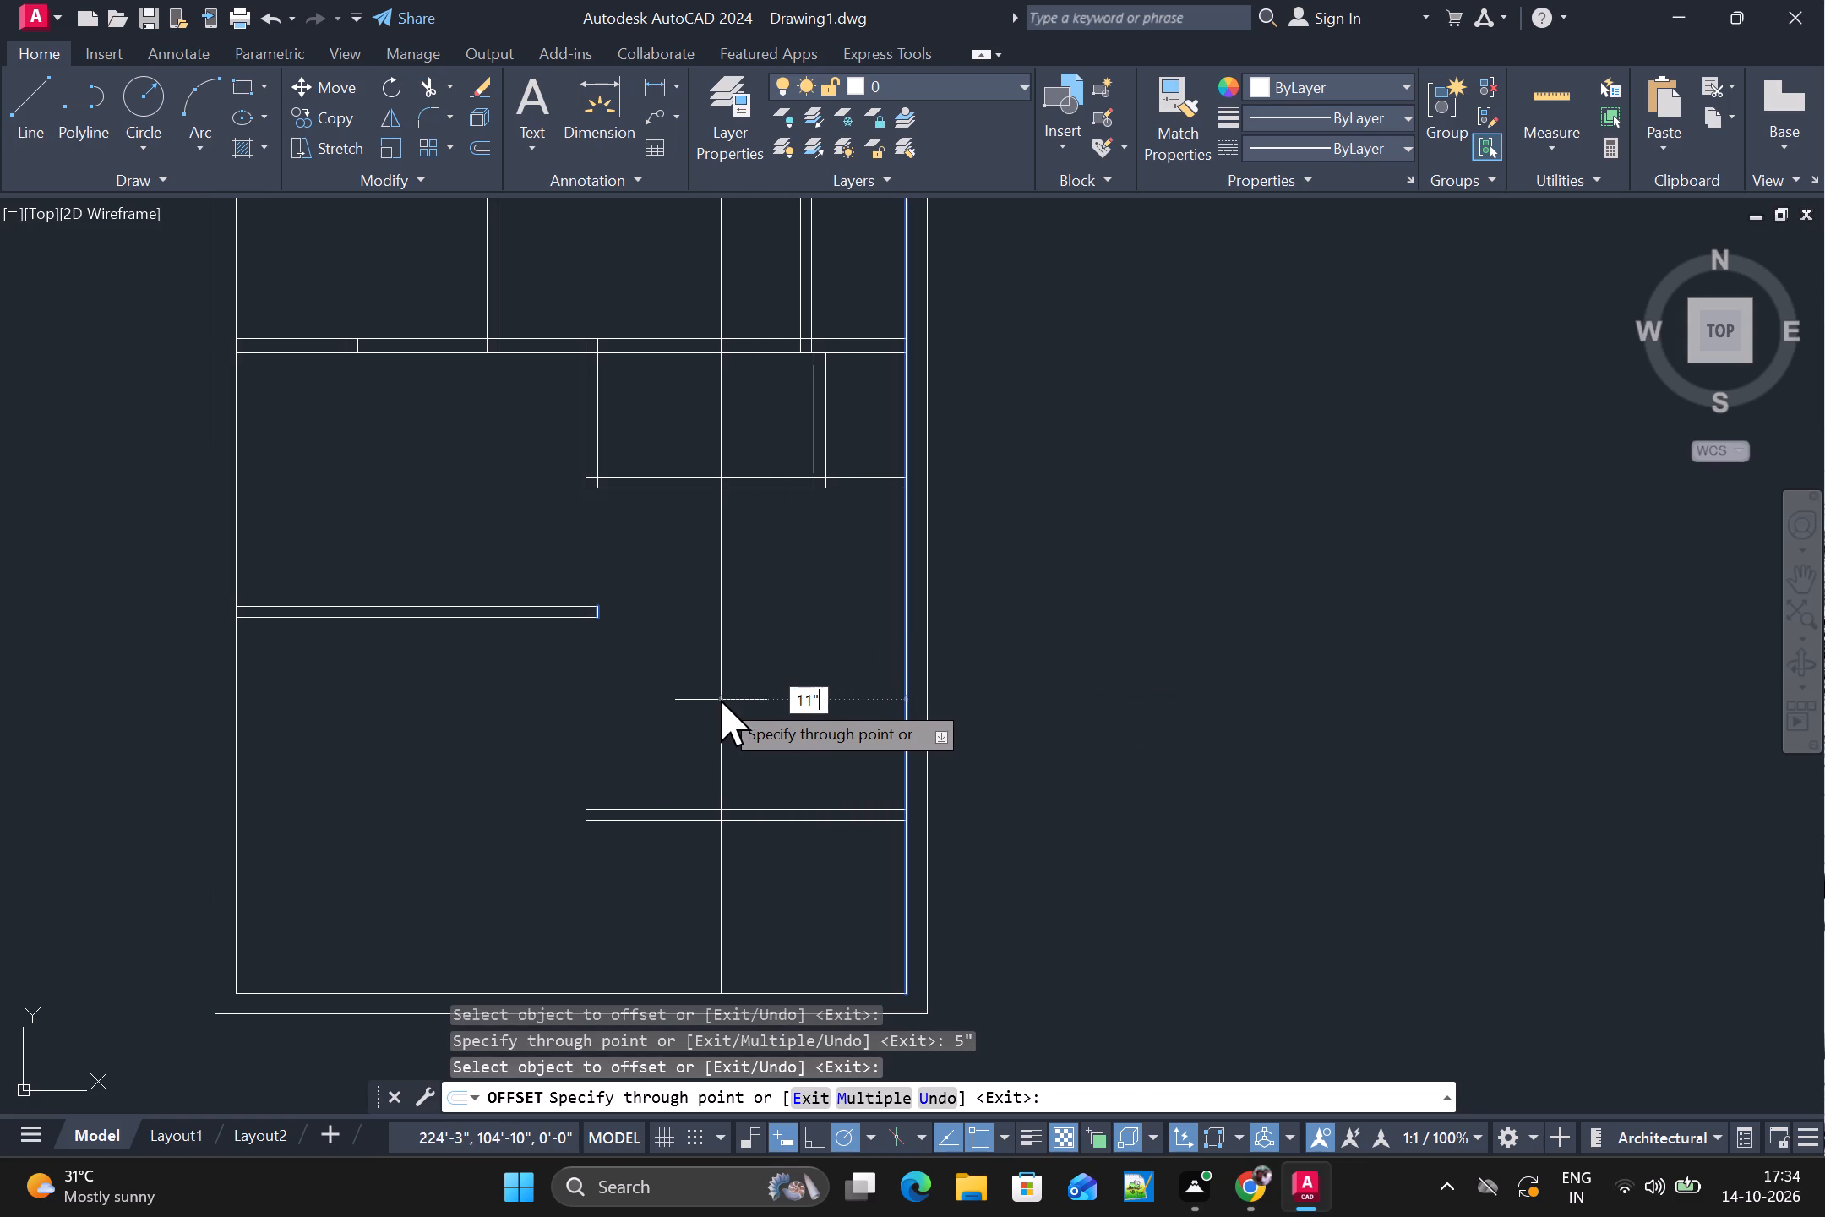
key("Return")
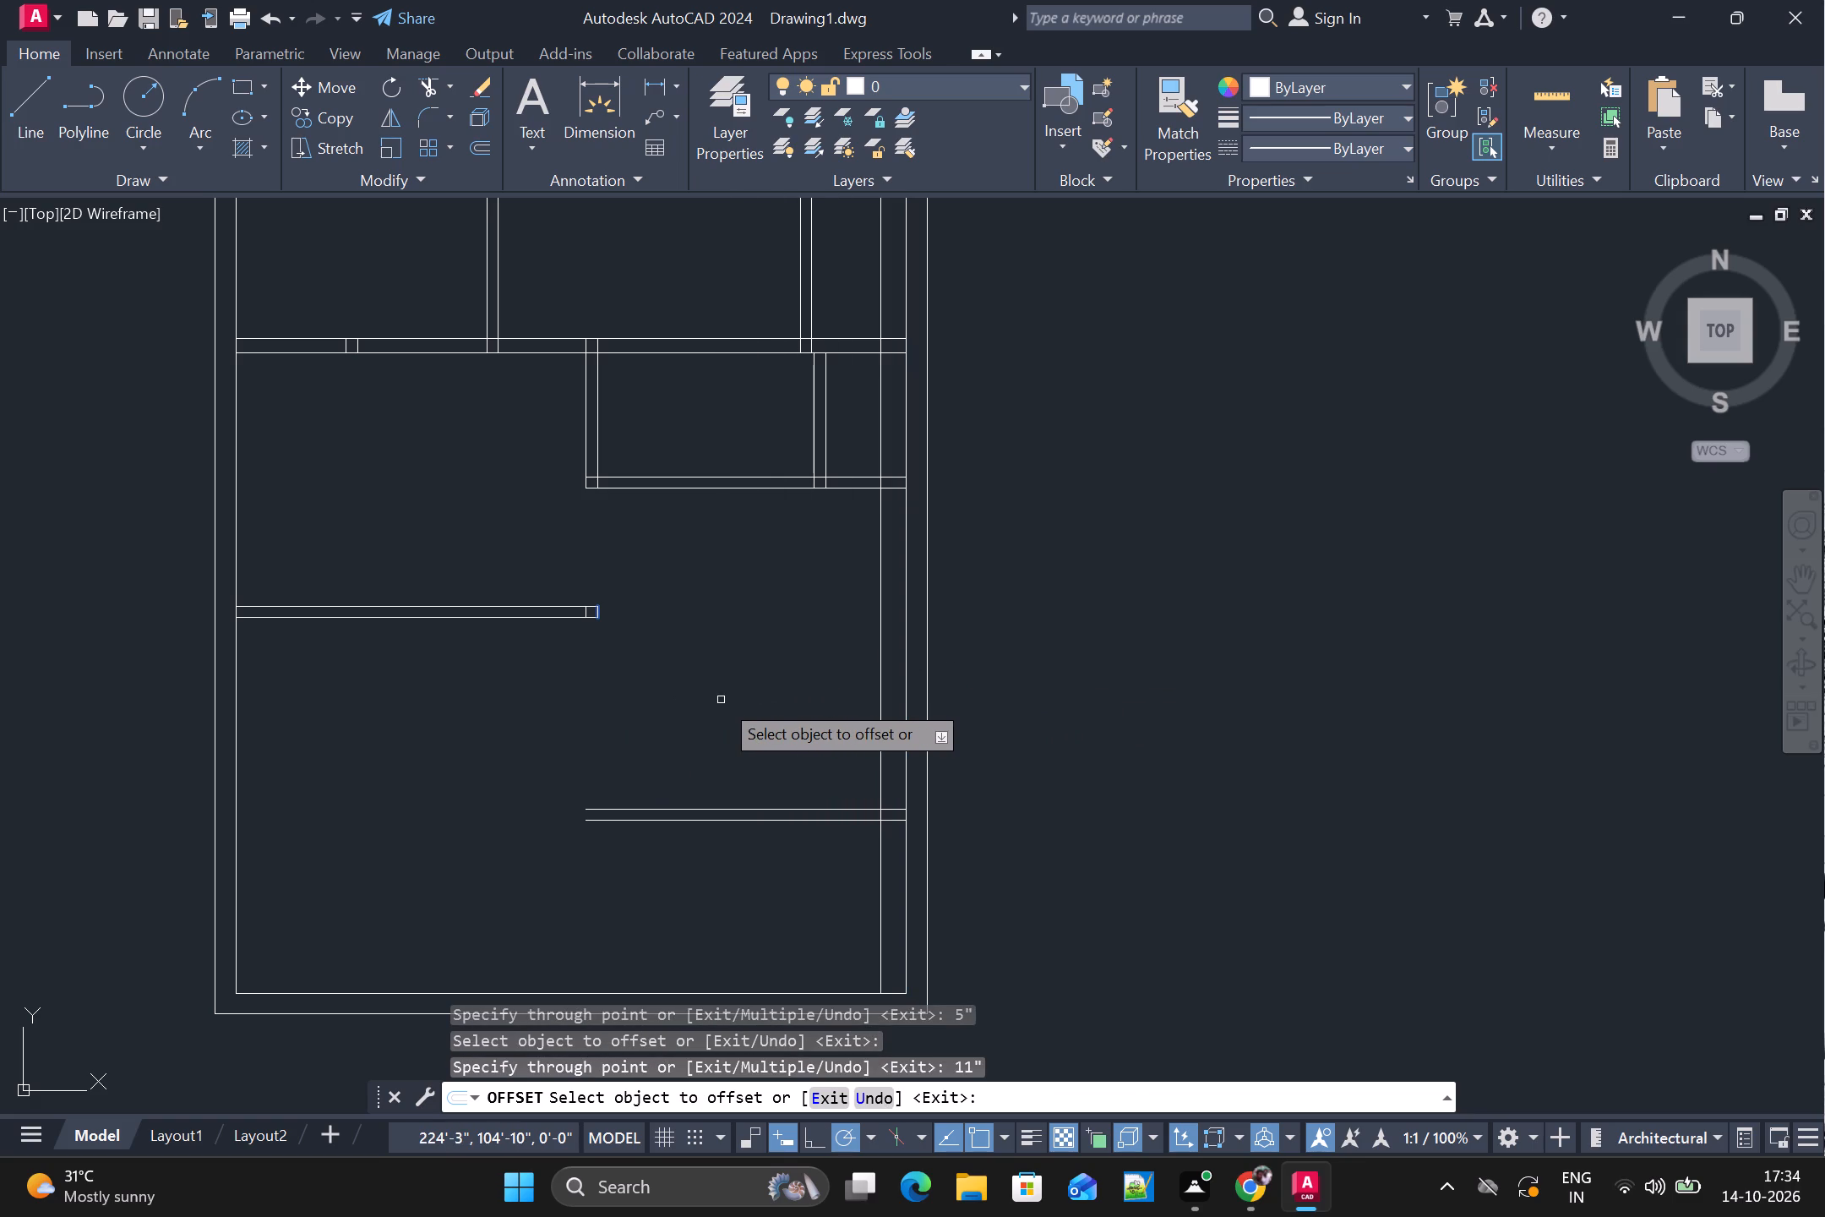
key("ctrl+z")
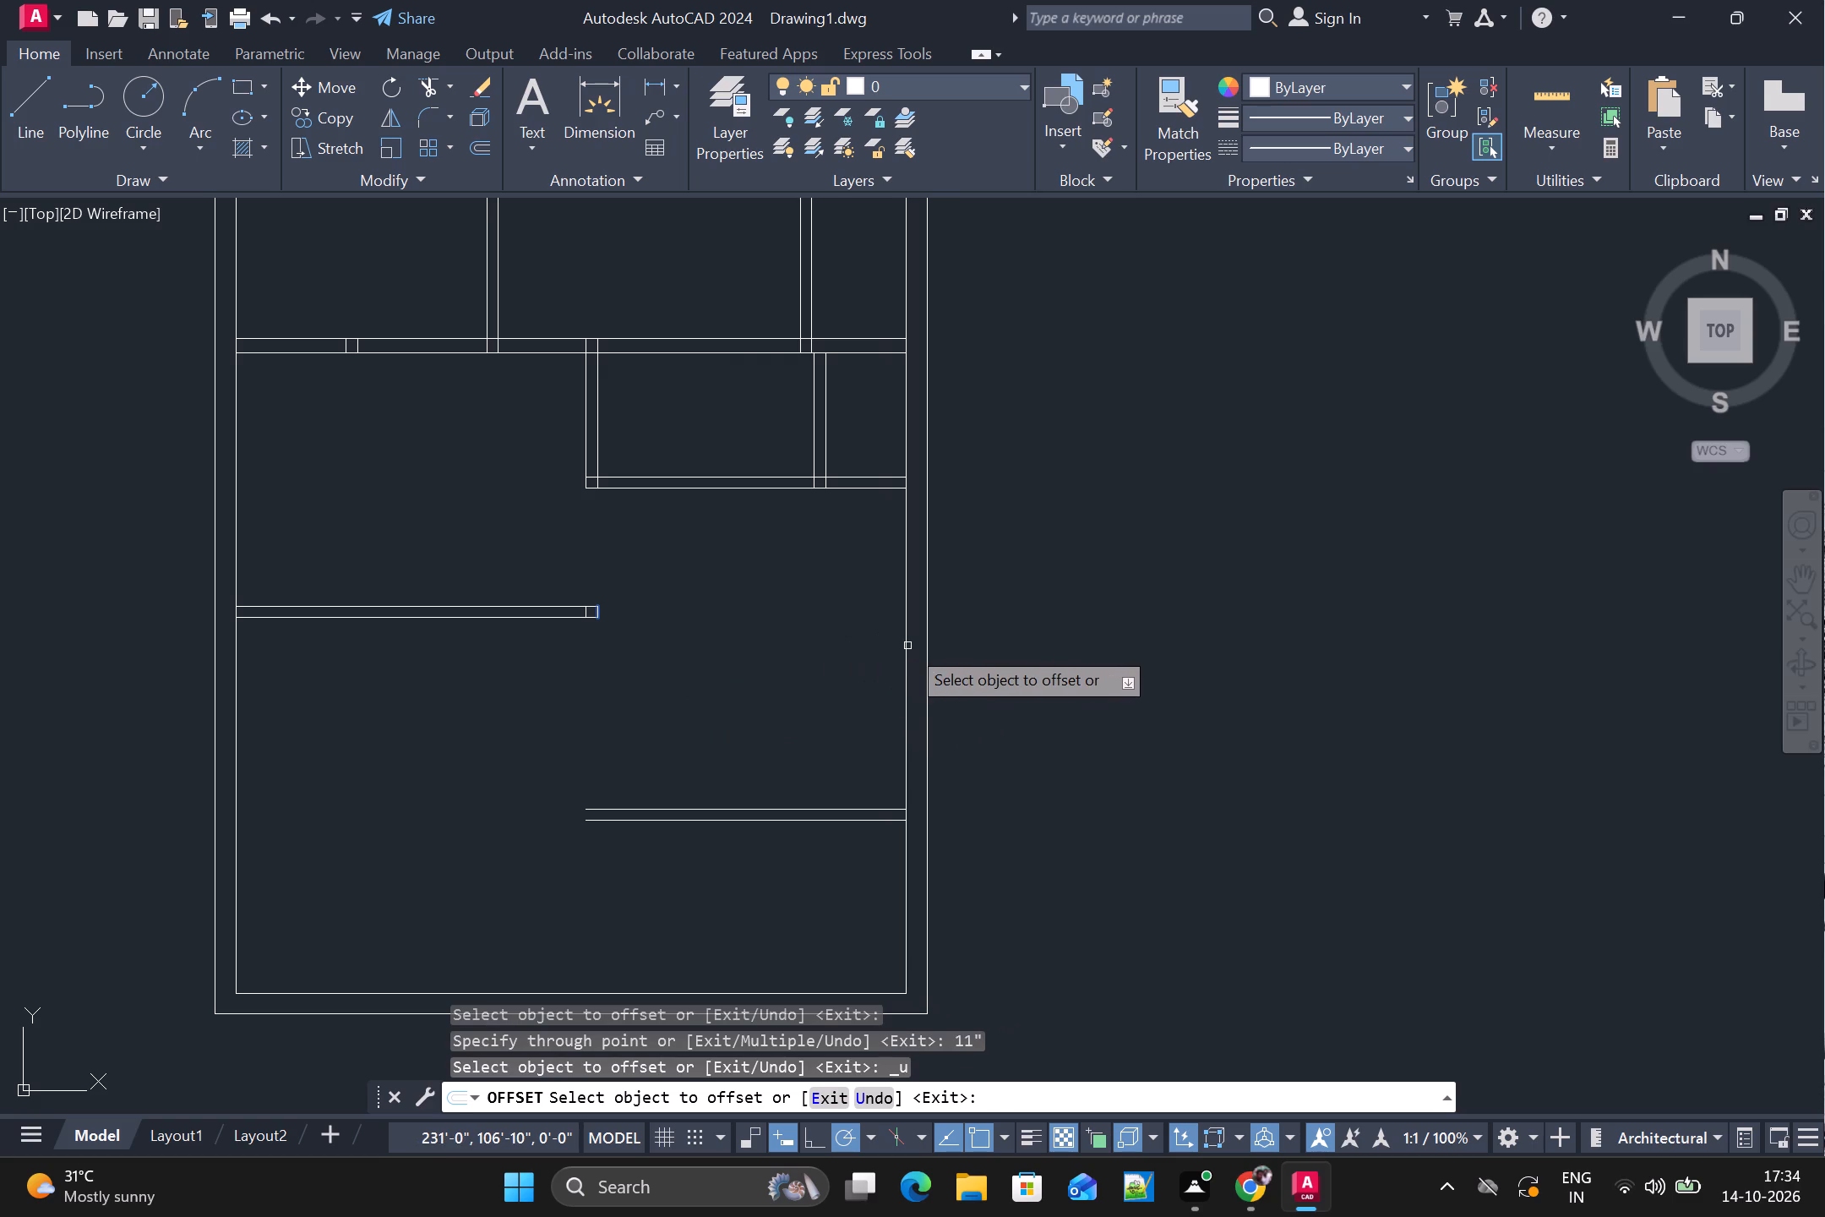
Offset the right outer wall's inner face 11' inward and that new line another 5" to the left.
left_click(907, 646)
type("11'")
key("Return")
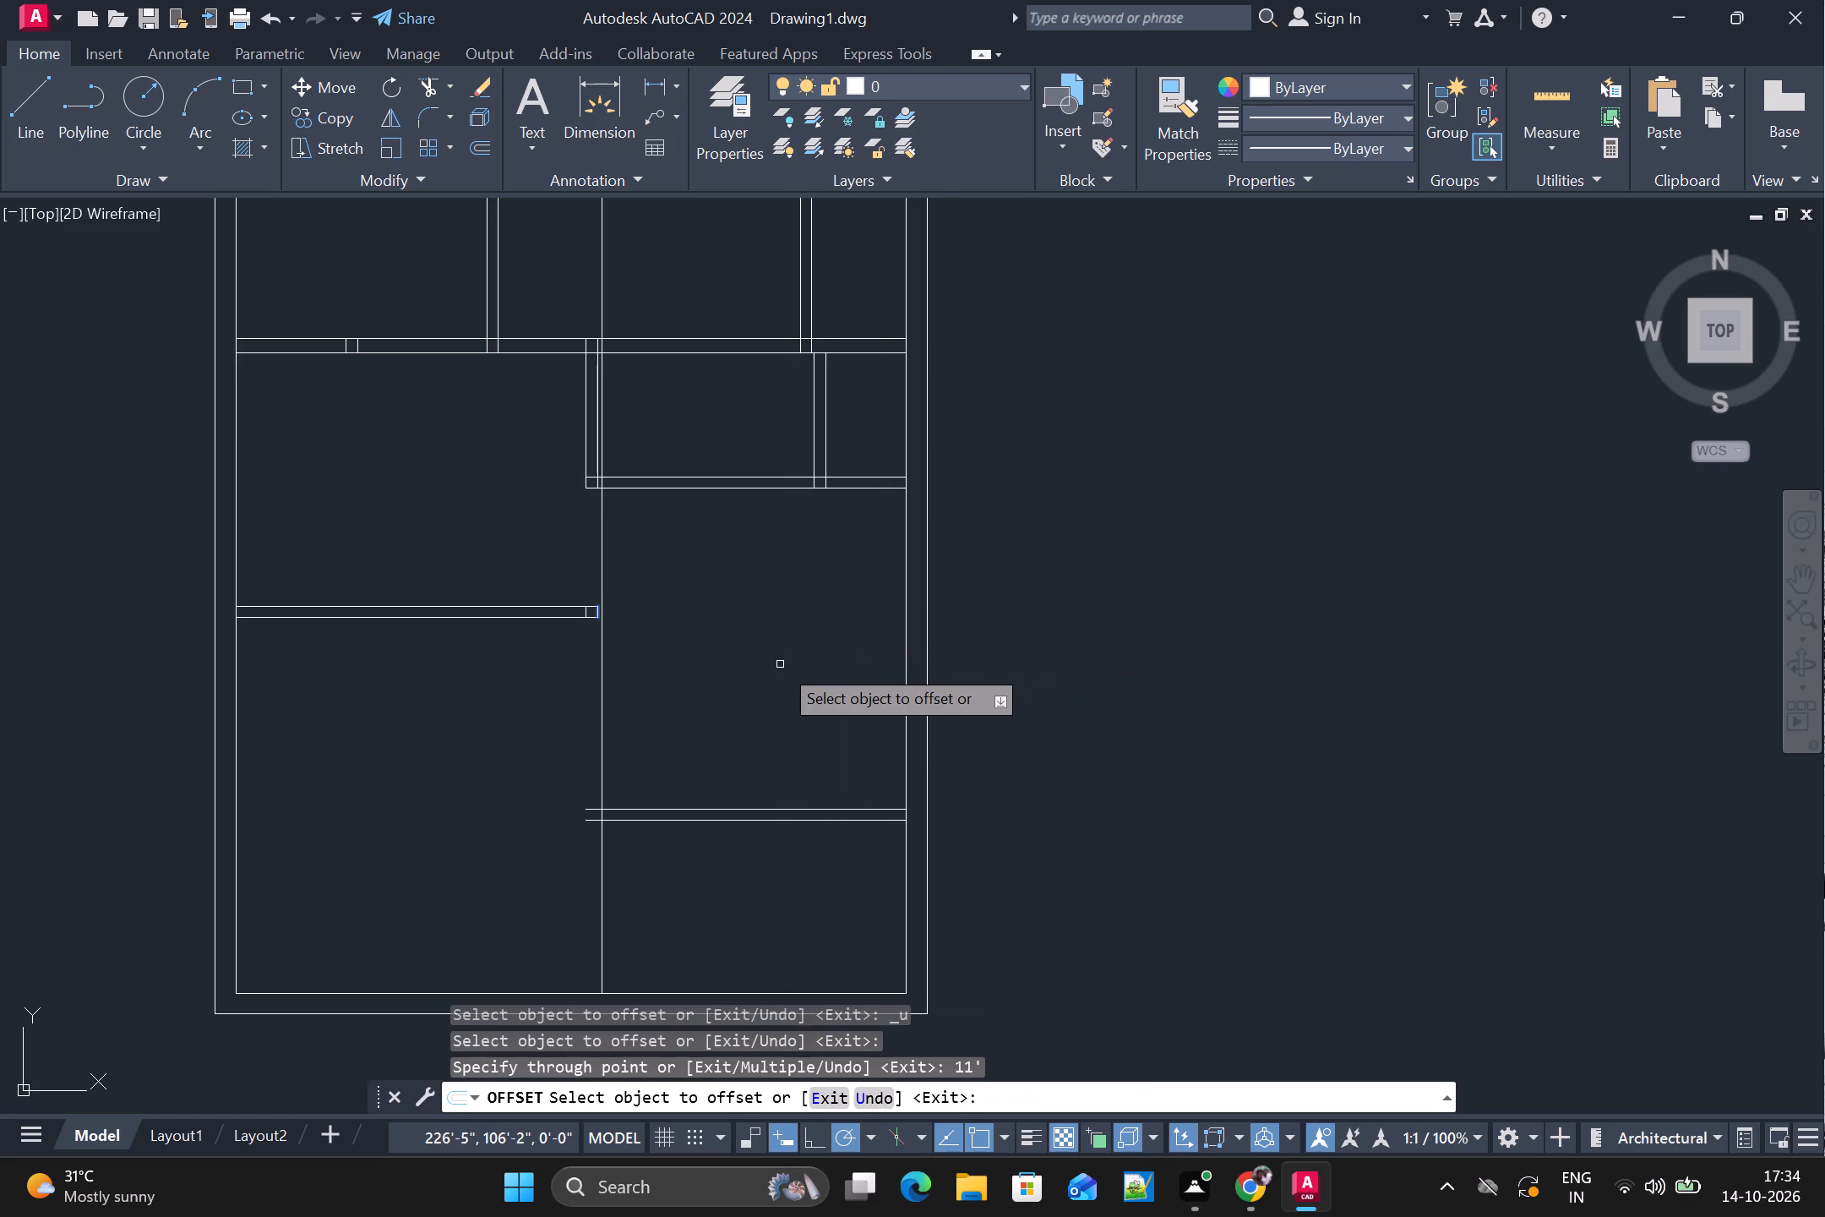
left_click(600, 702)
type("5\"")
key("Return")
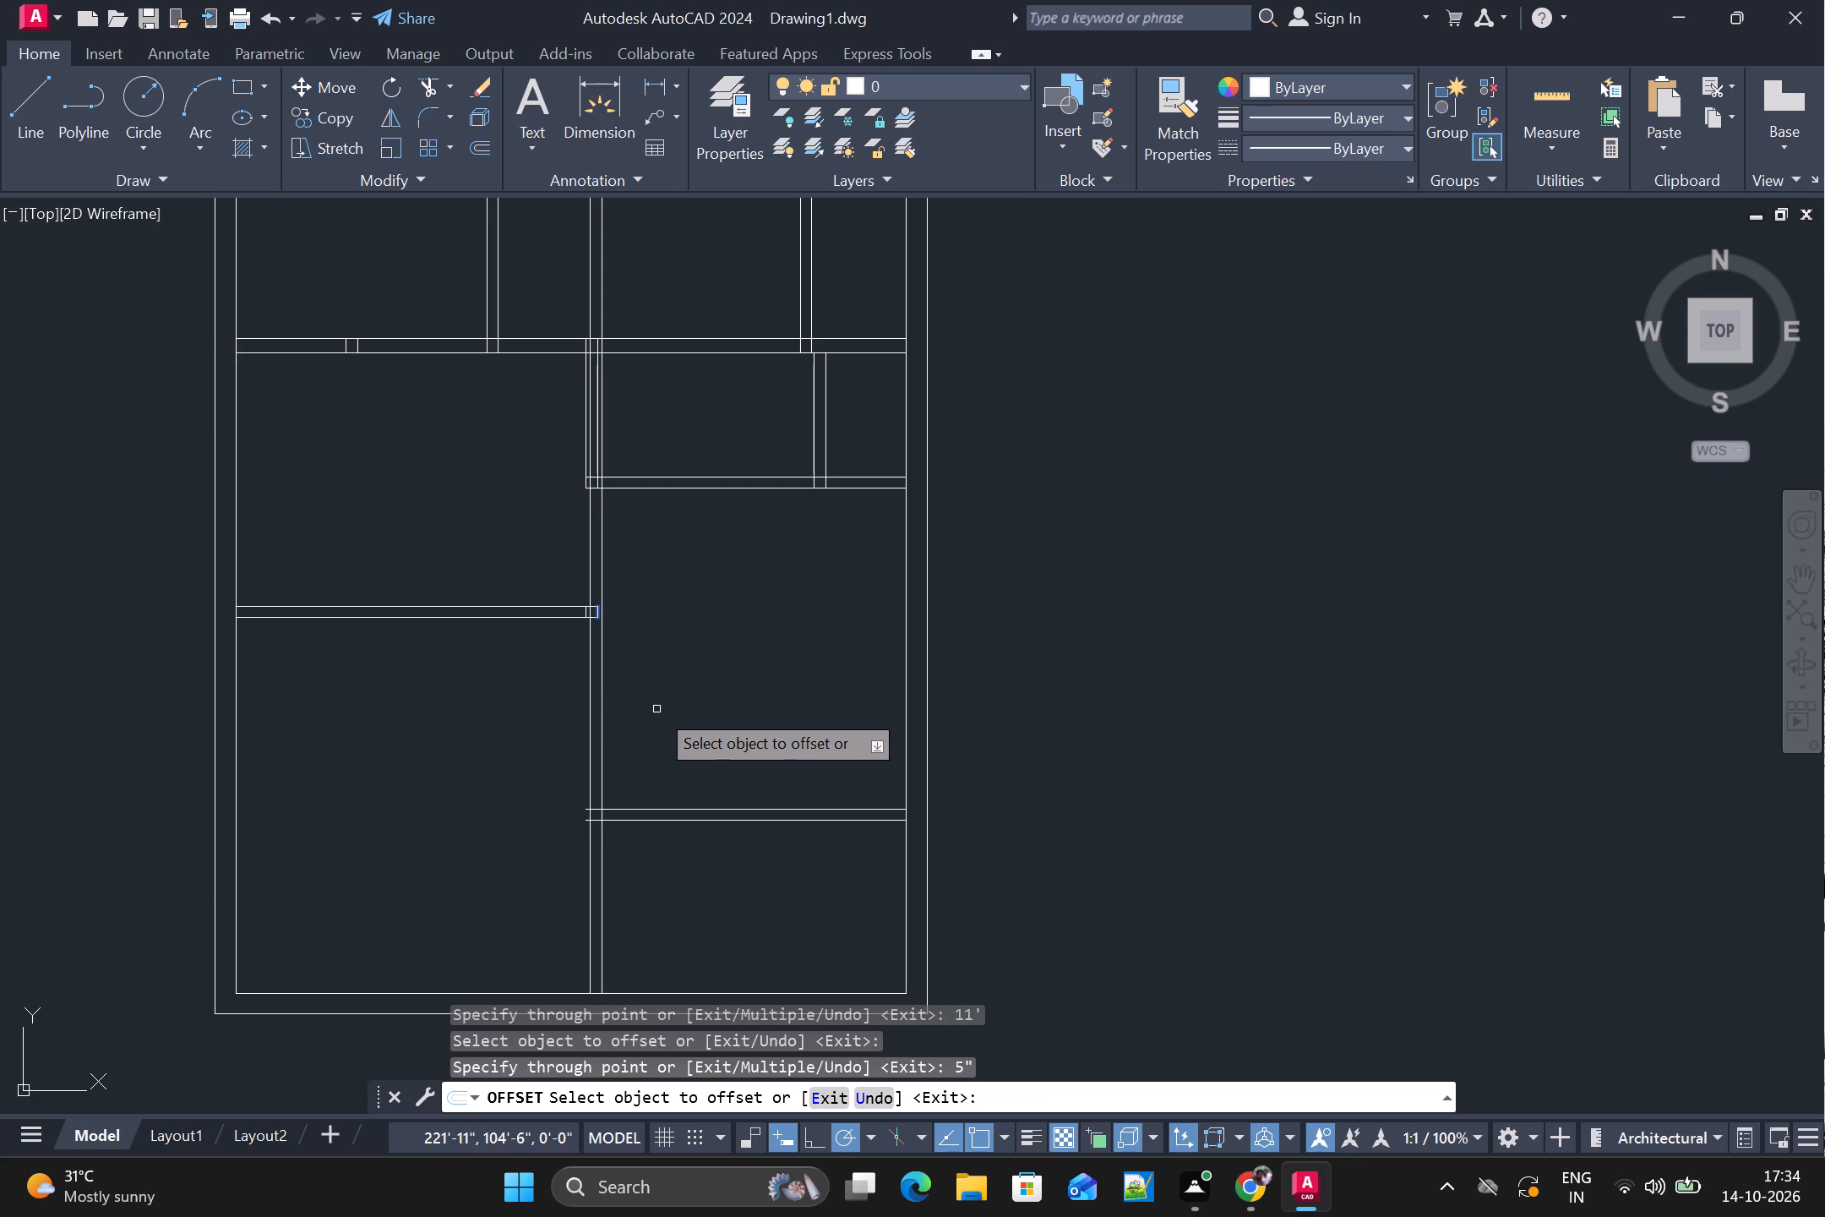
Trim away the new 11' vertical wall above the second horizontal wall.
middle_click_drag(679, 423, 662, 641)
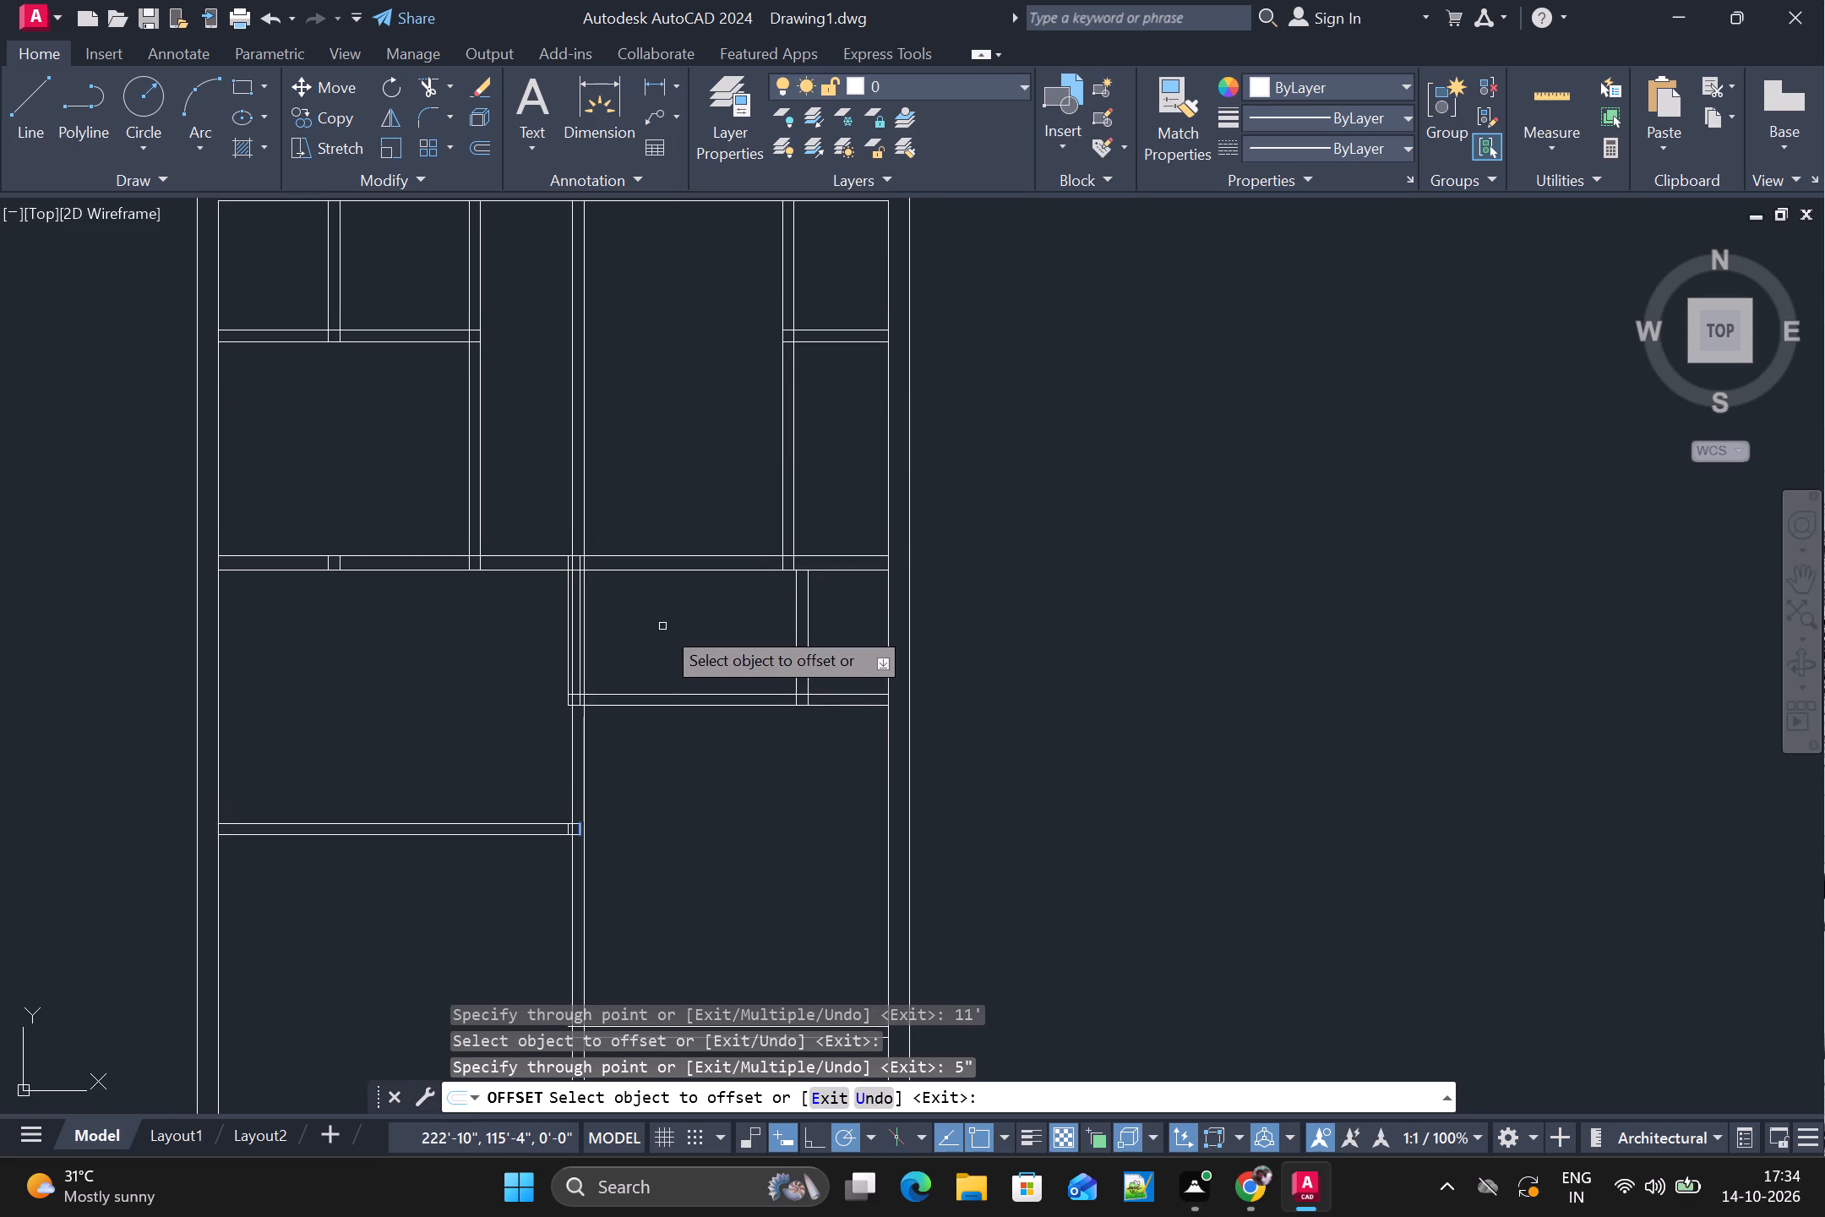
key("Escape")
type("TR")
key("space")
left_click_drag(641, 417, 535, 458)
Trim the two middle lines of the overlapping vertical walls below the second horizontal wall, and their stubs inside the 4'-6" offset wall.
scroll(596, 622, "up", 3)
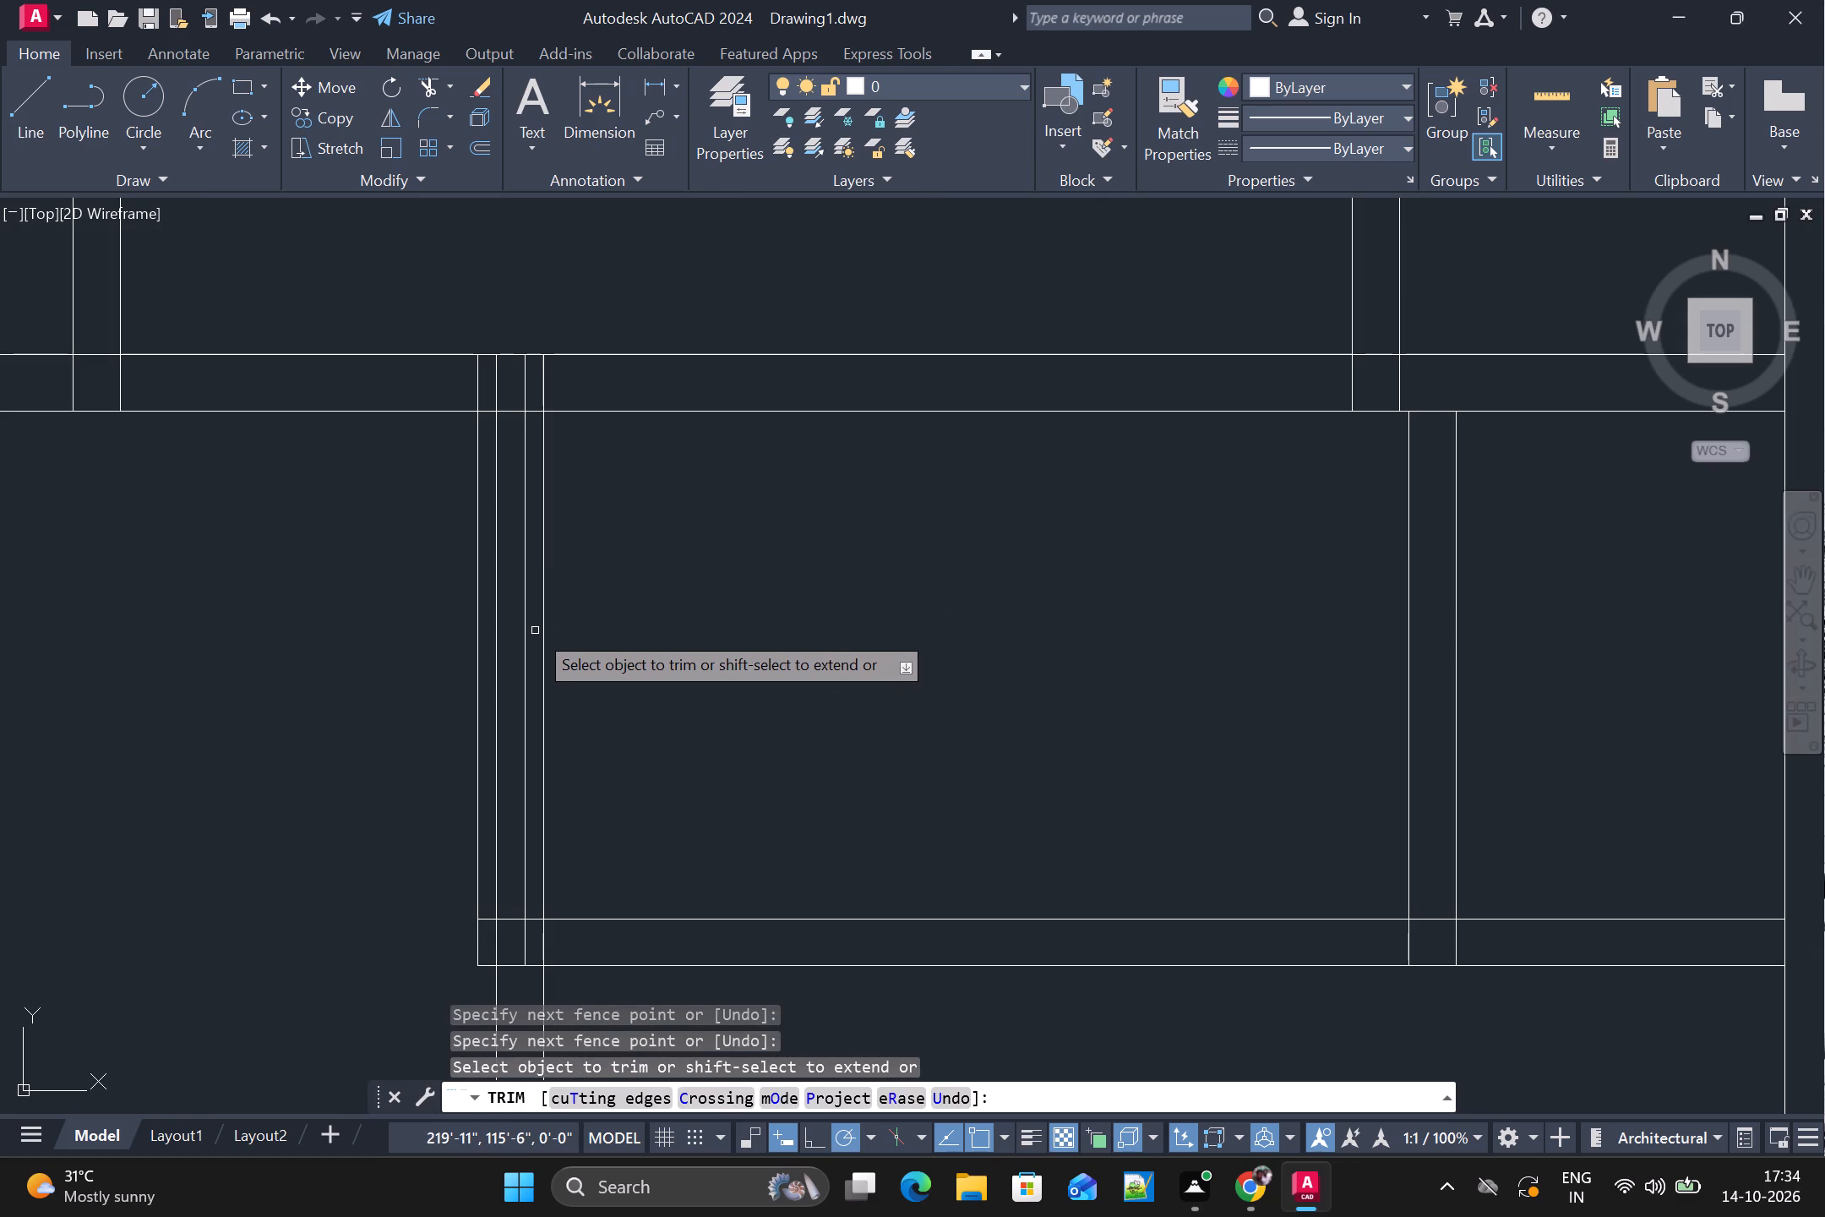
left_click_drag(534, 634, 493, 657)
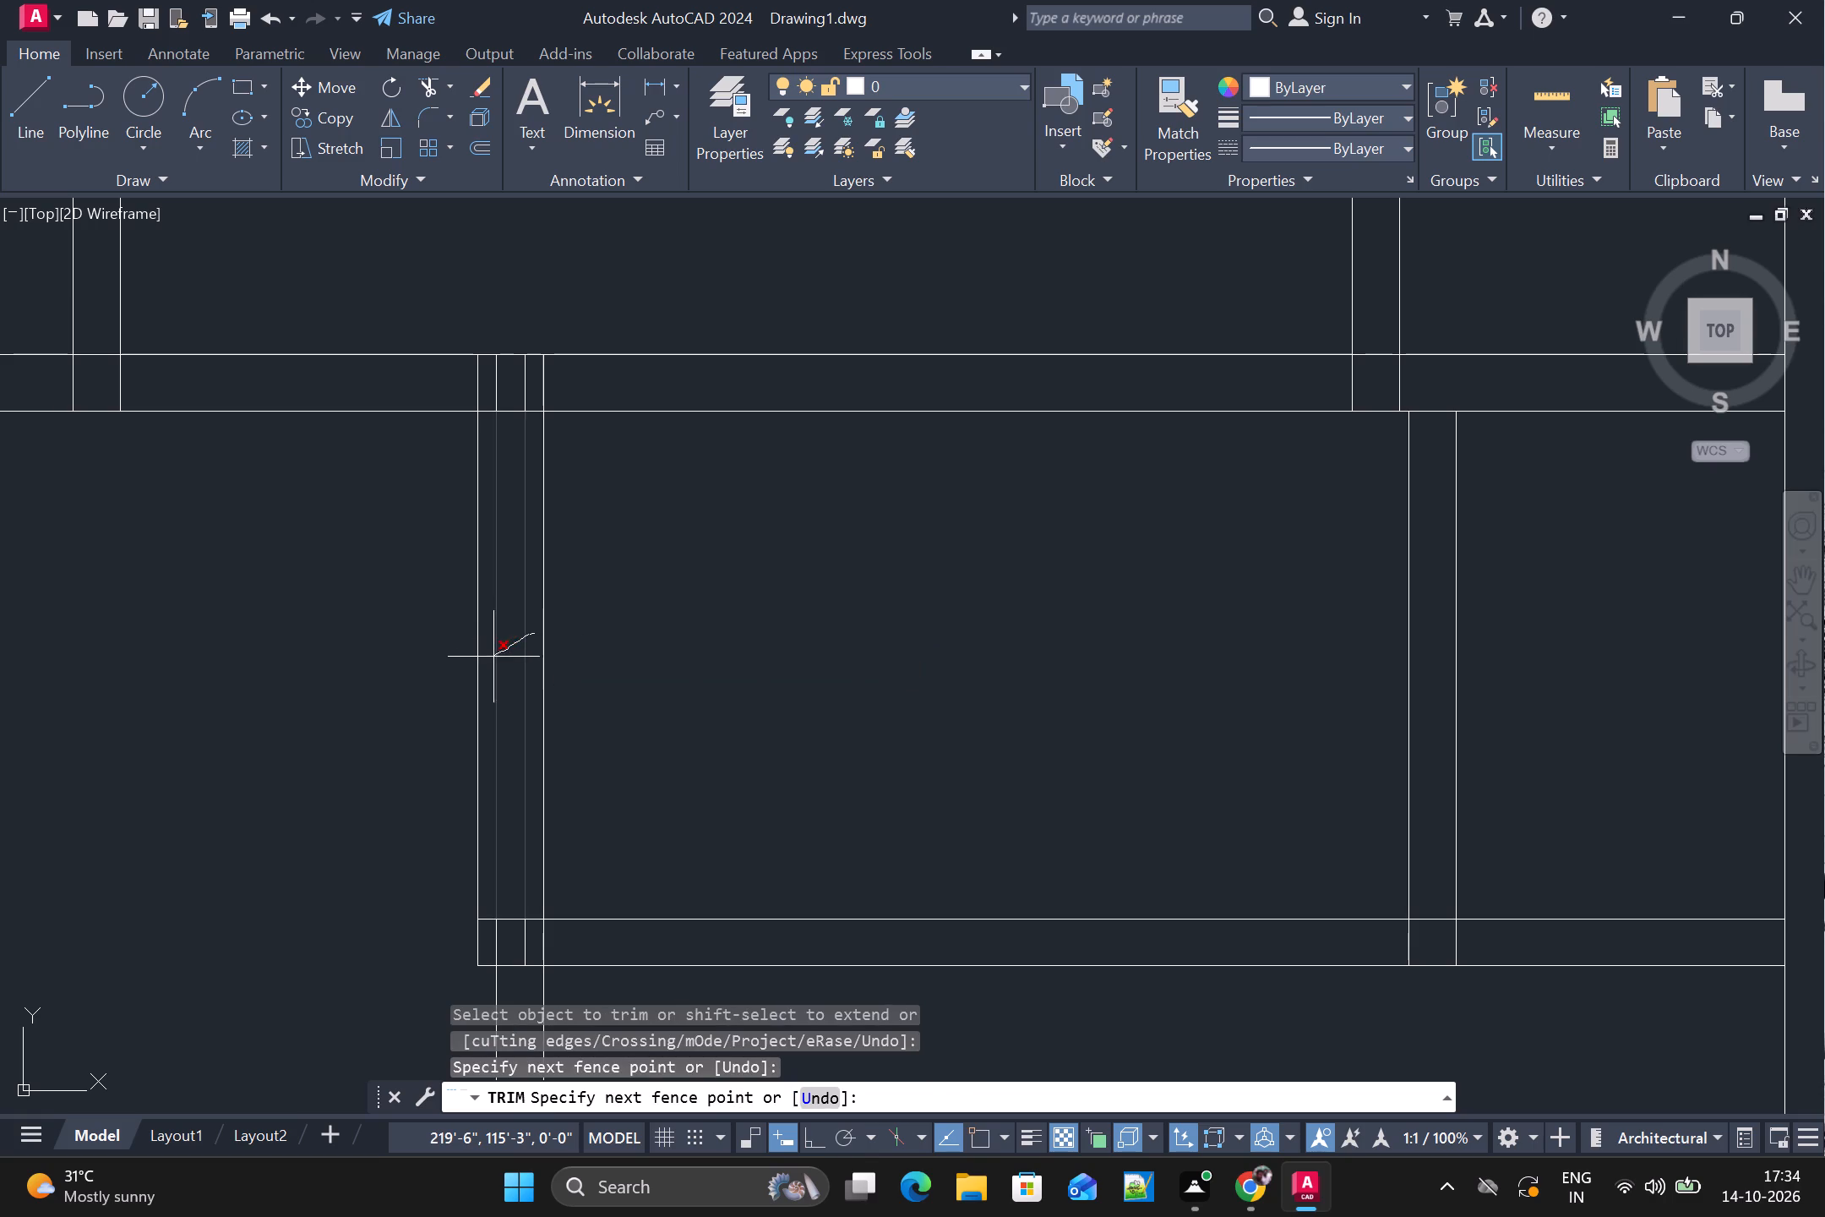
left_click_drag(493, 657, 492, 660)
scroll(492, 660, "down", 2)
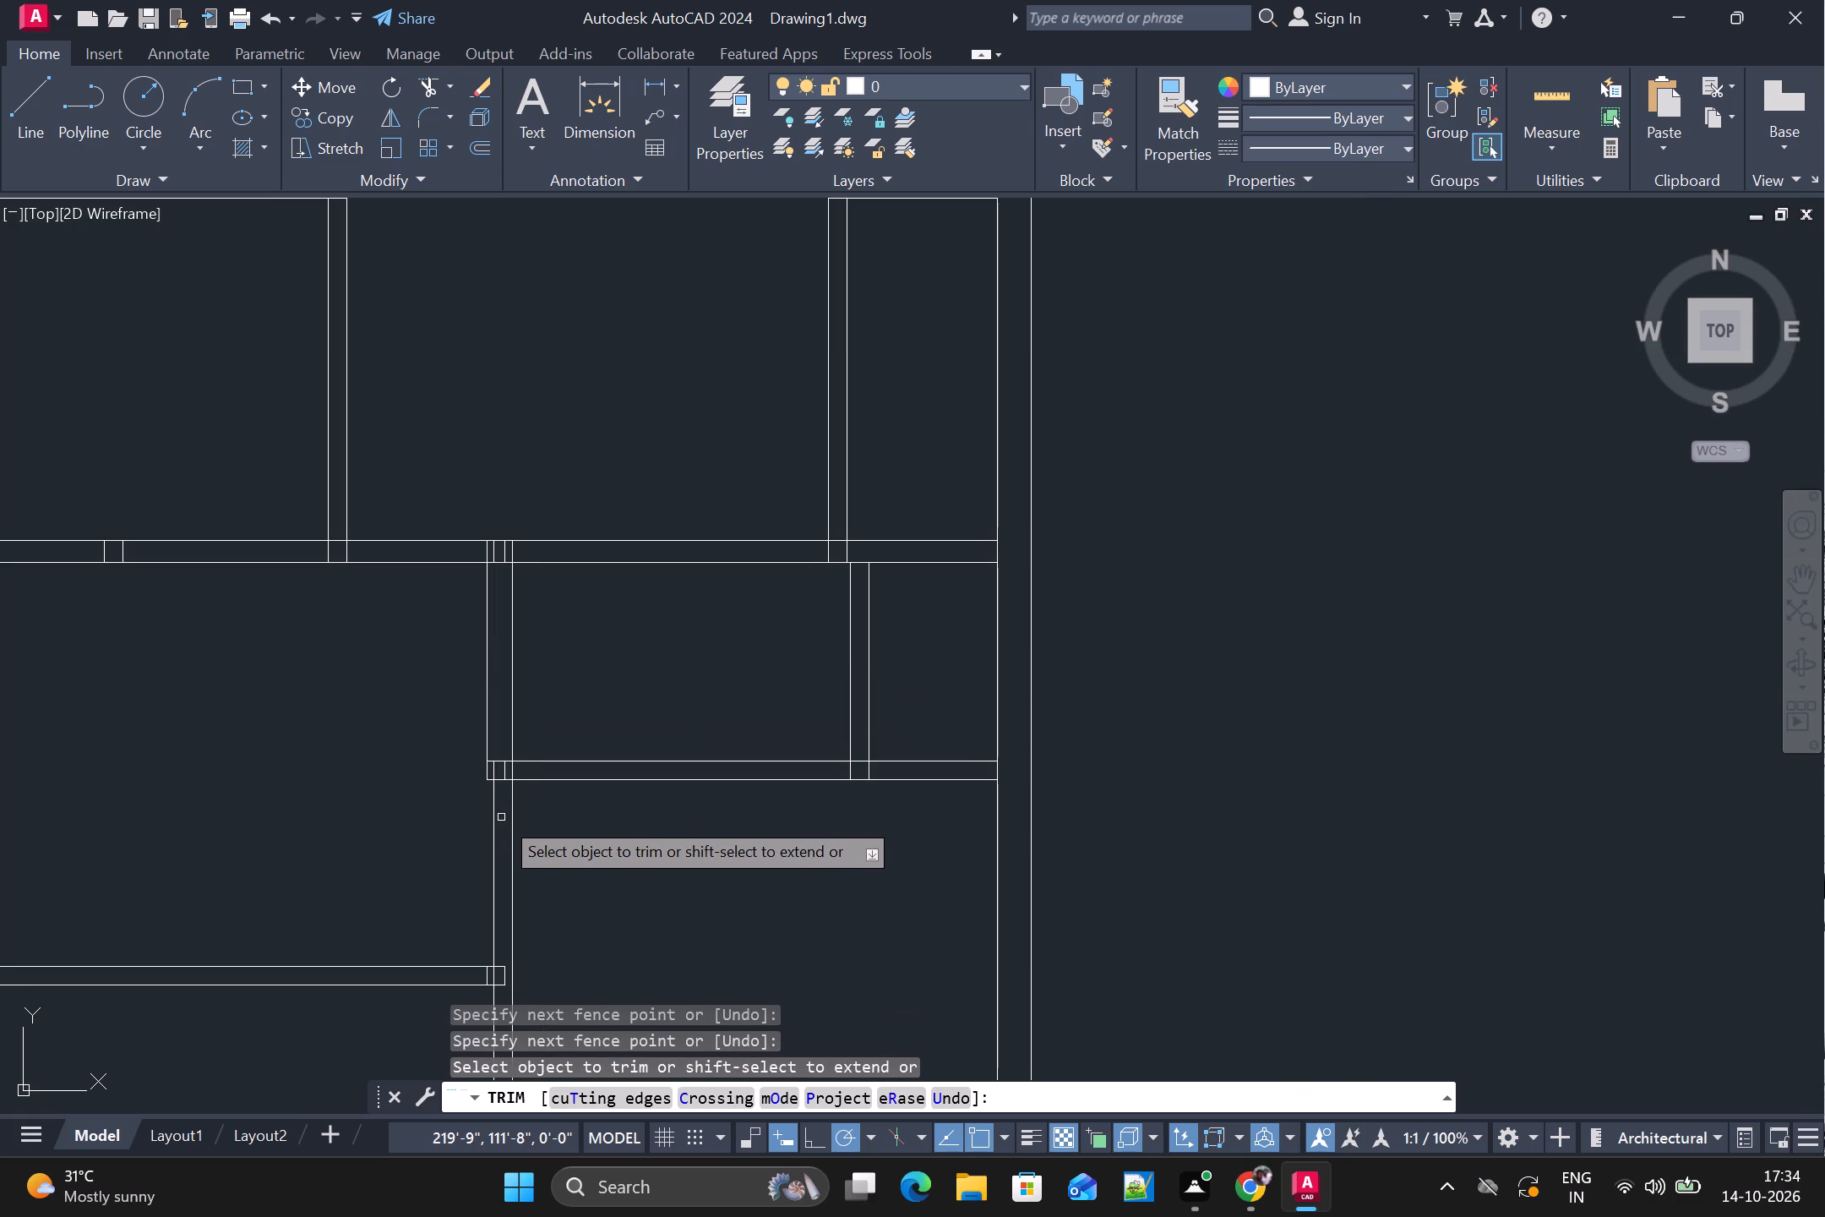
scroll(498, 808, "up", 2)
left_click_drag(520, 727, 519, 727)
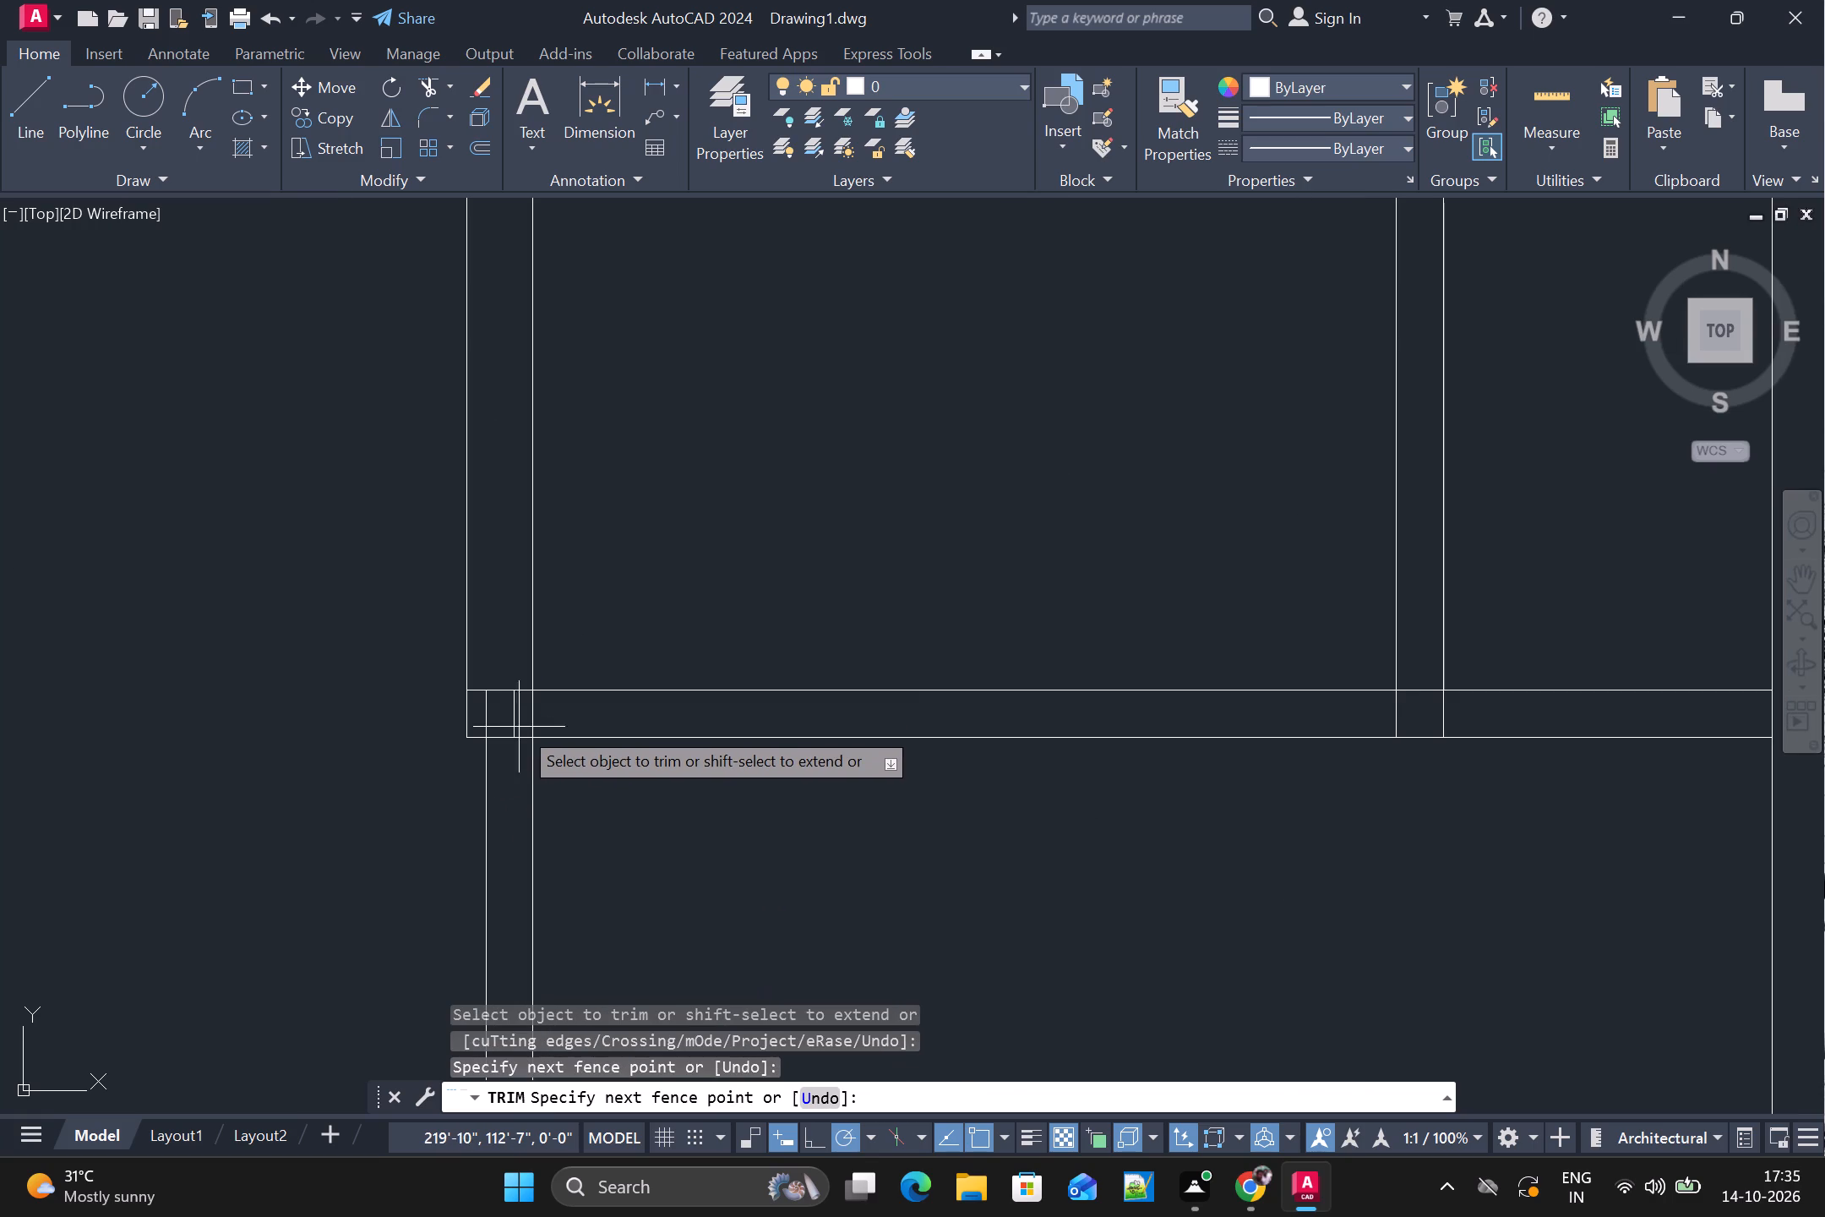
left_click_drag(519, 727, 471, 734)
scroll(466, 805, "down", 2)
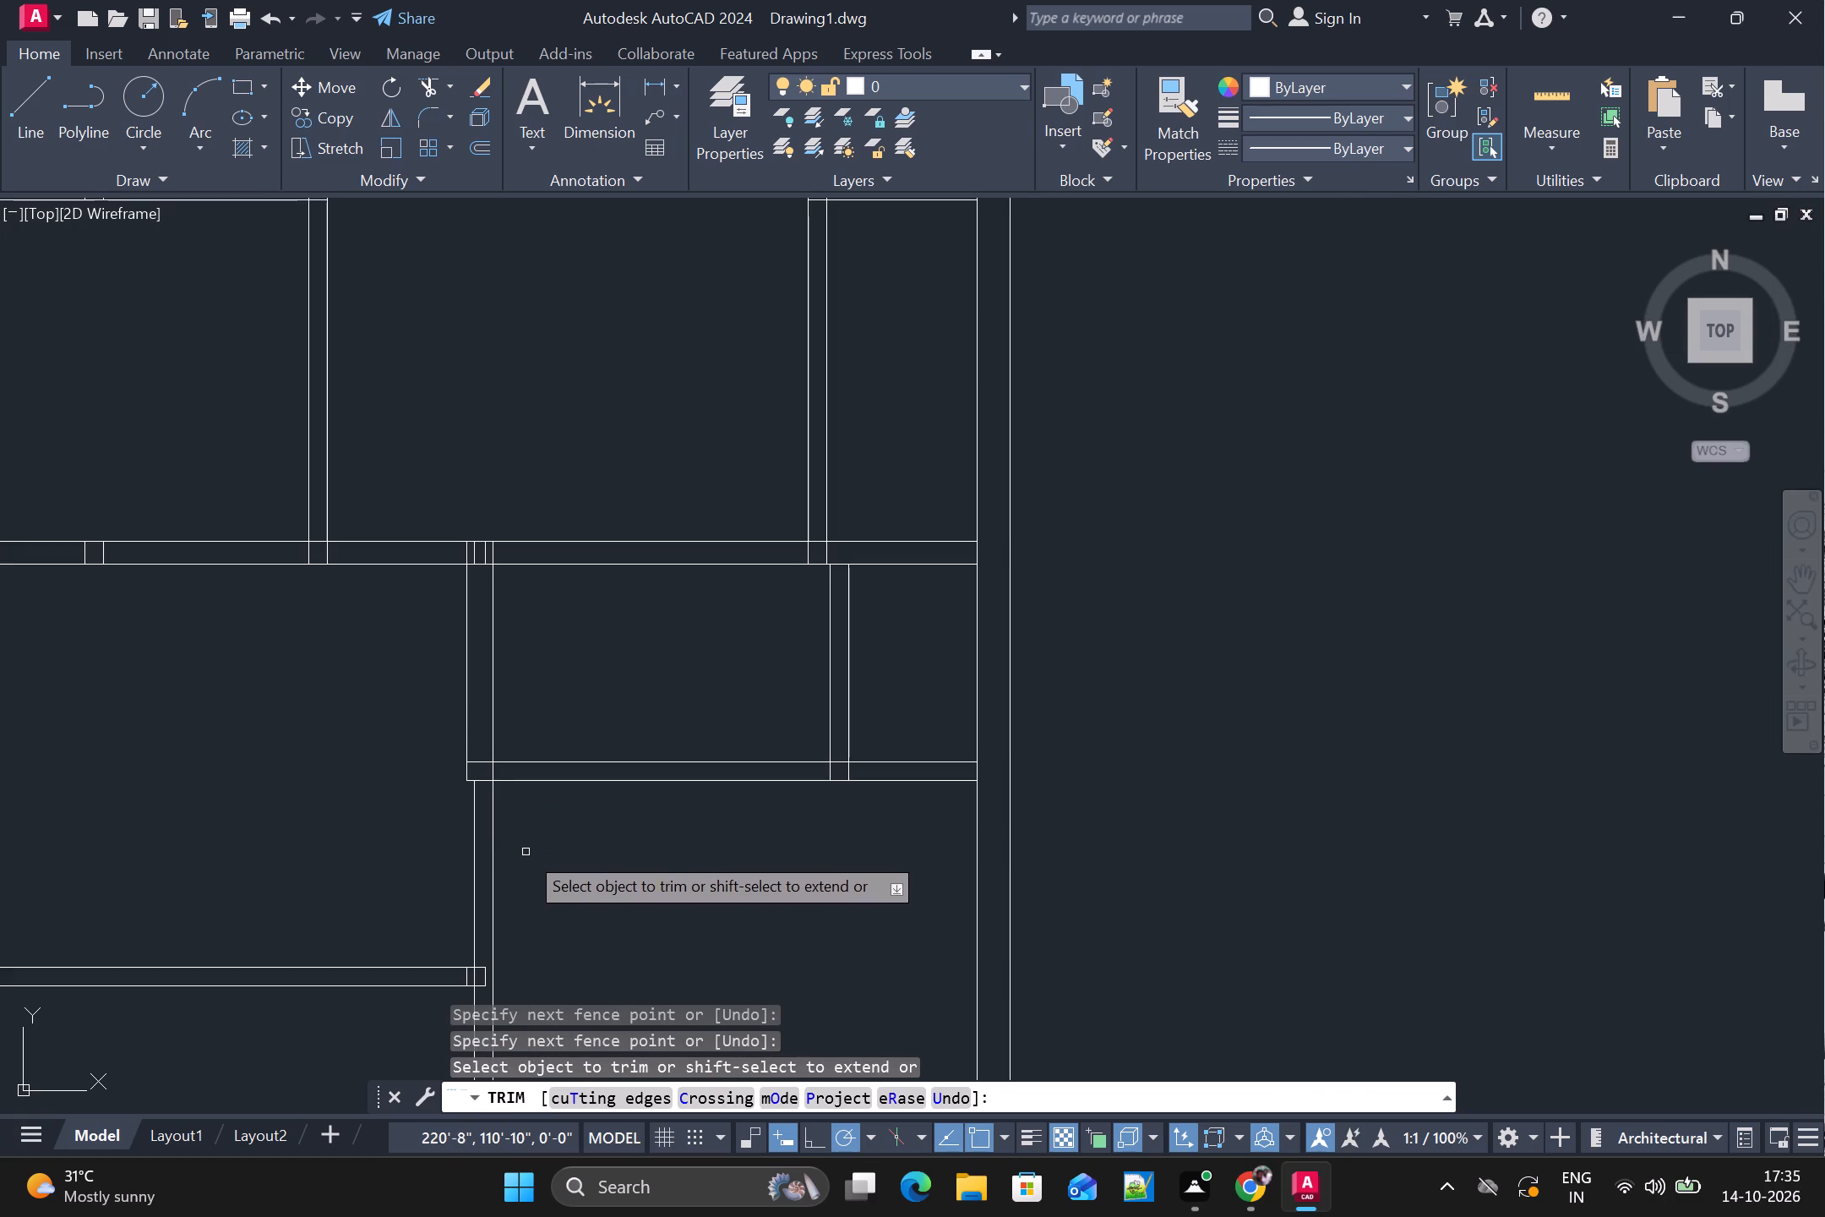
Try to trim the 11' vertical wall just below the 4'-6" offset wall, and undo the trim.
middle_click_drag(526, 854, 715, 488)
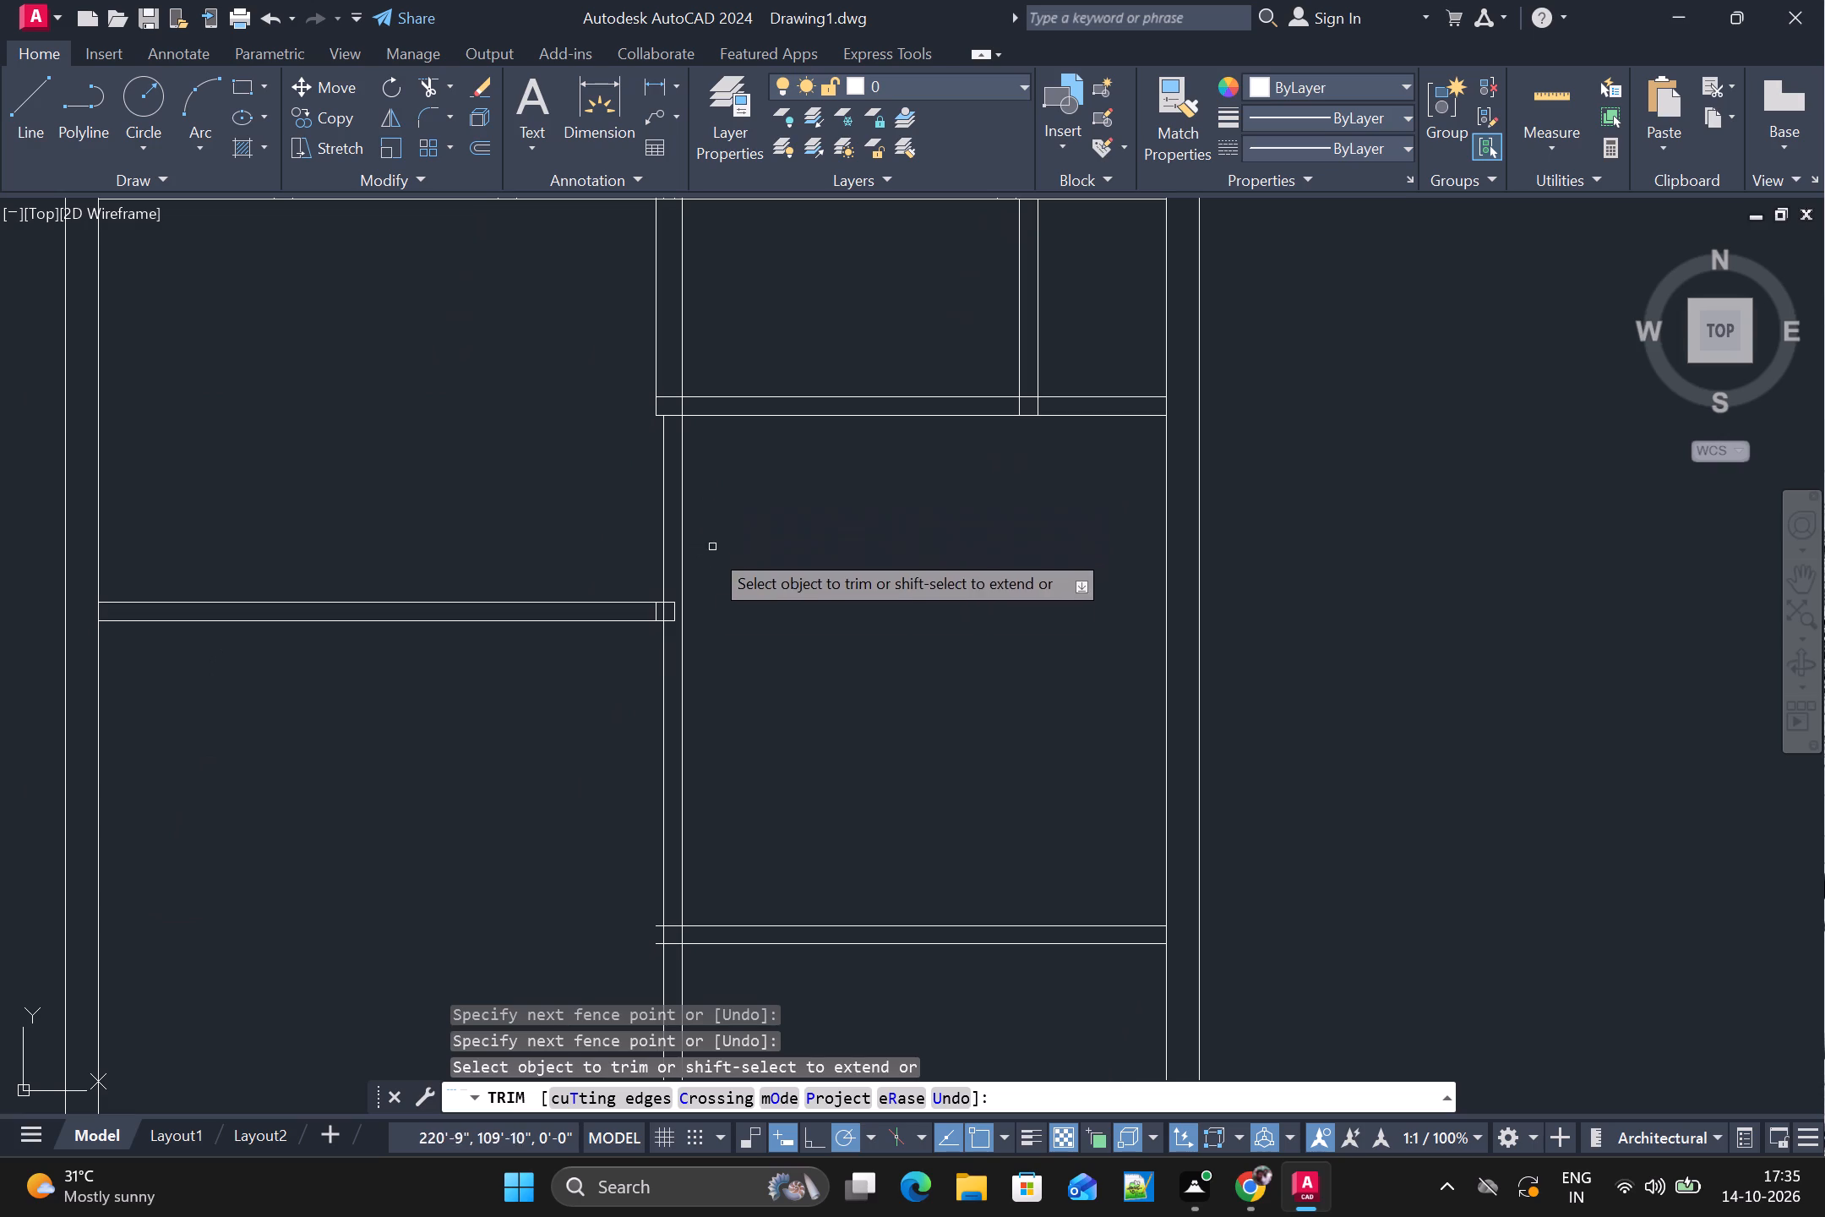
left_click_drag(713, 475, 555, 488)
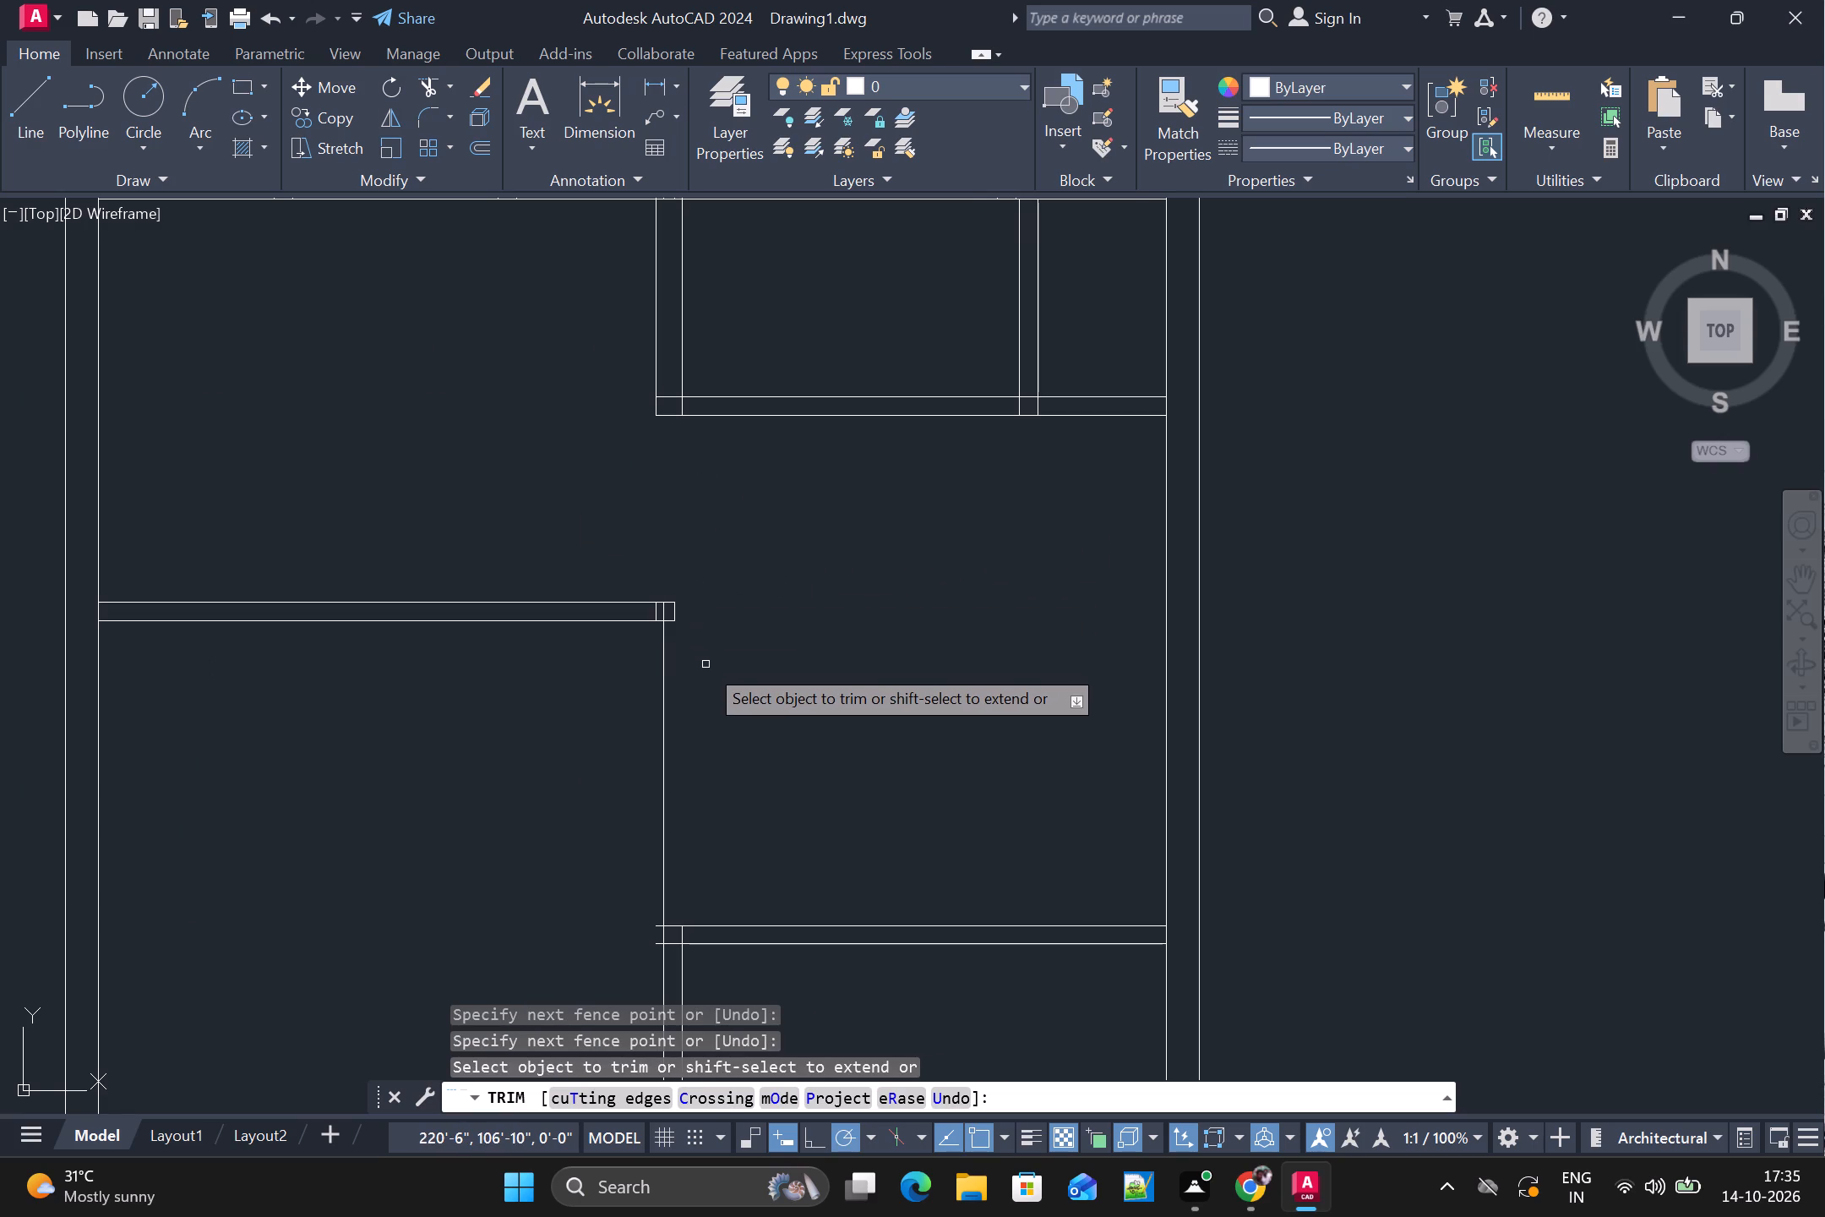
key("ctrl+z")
Draw two short lines extending the third horizontal wall's upper and lower faces 2" to the 11' vertical wall's right face.
scroll(653, 693, "down", 2)
middle_click_drag(664, 785, 697, 588)
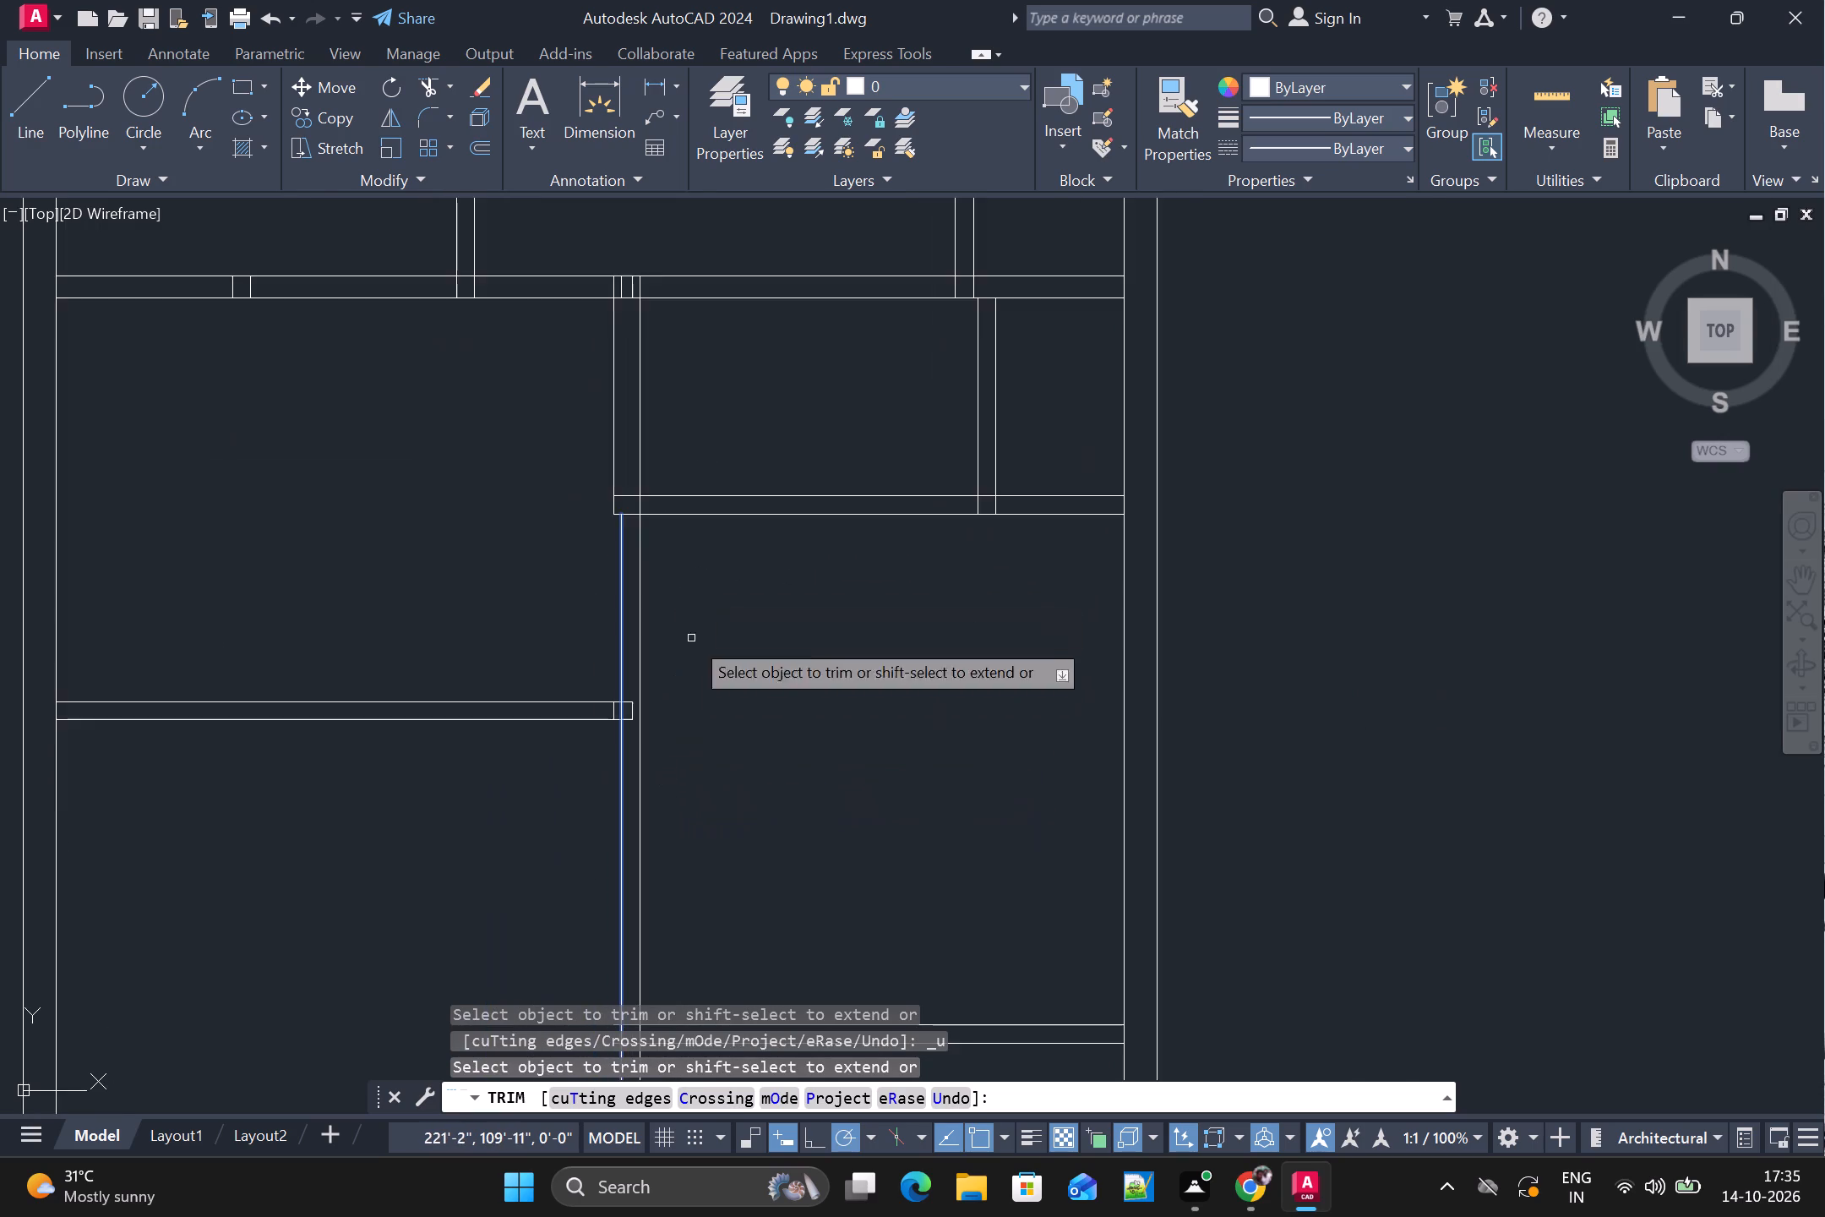
scroll(671, 690, "up", 2)
key("Escape")
key("l")
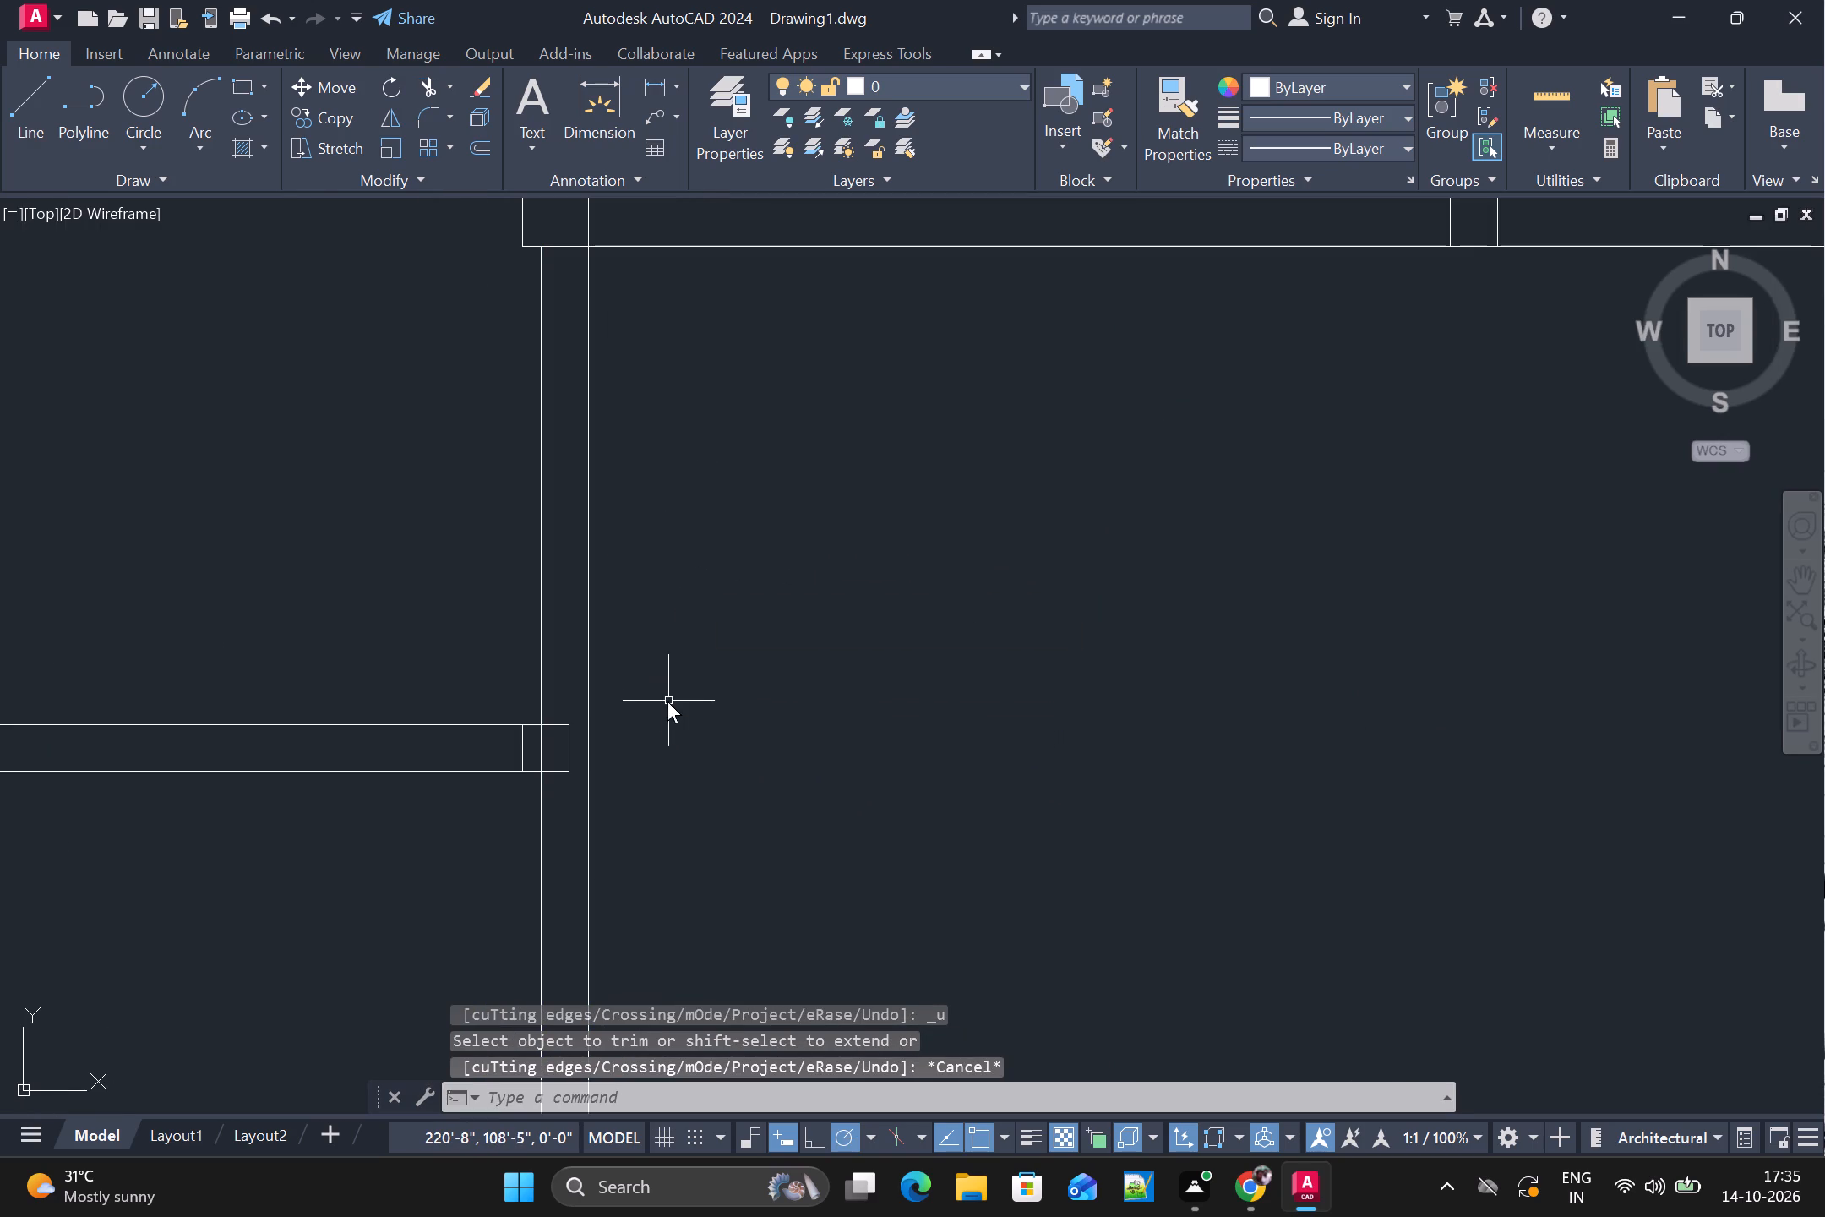
key("Return")
scroll(569, 750, "up", 3)
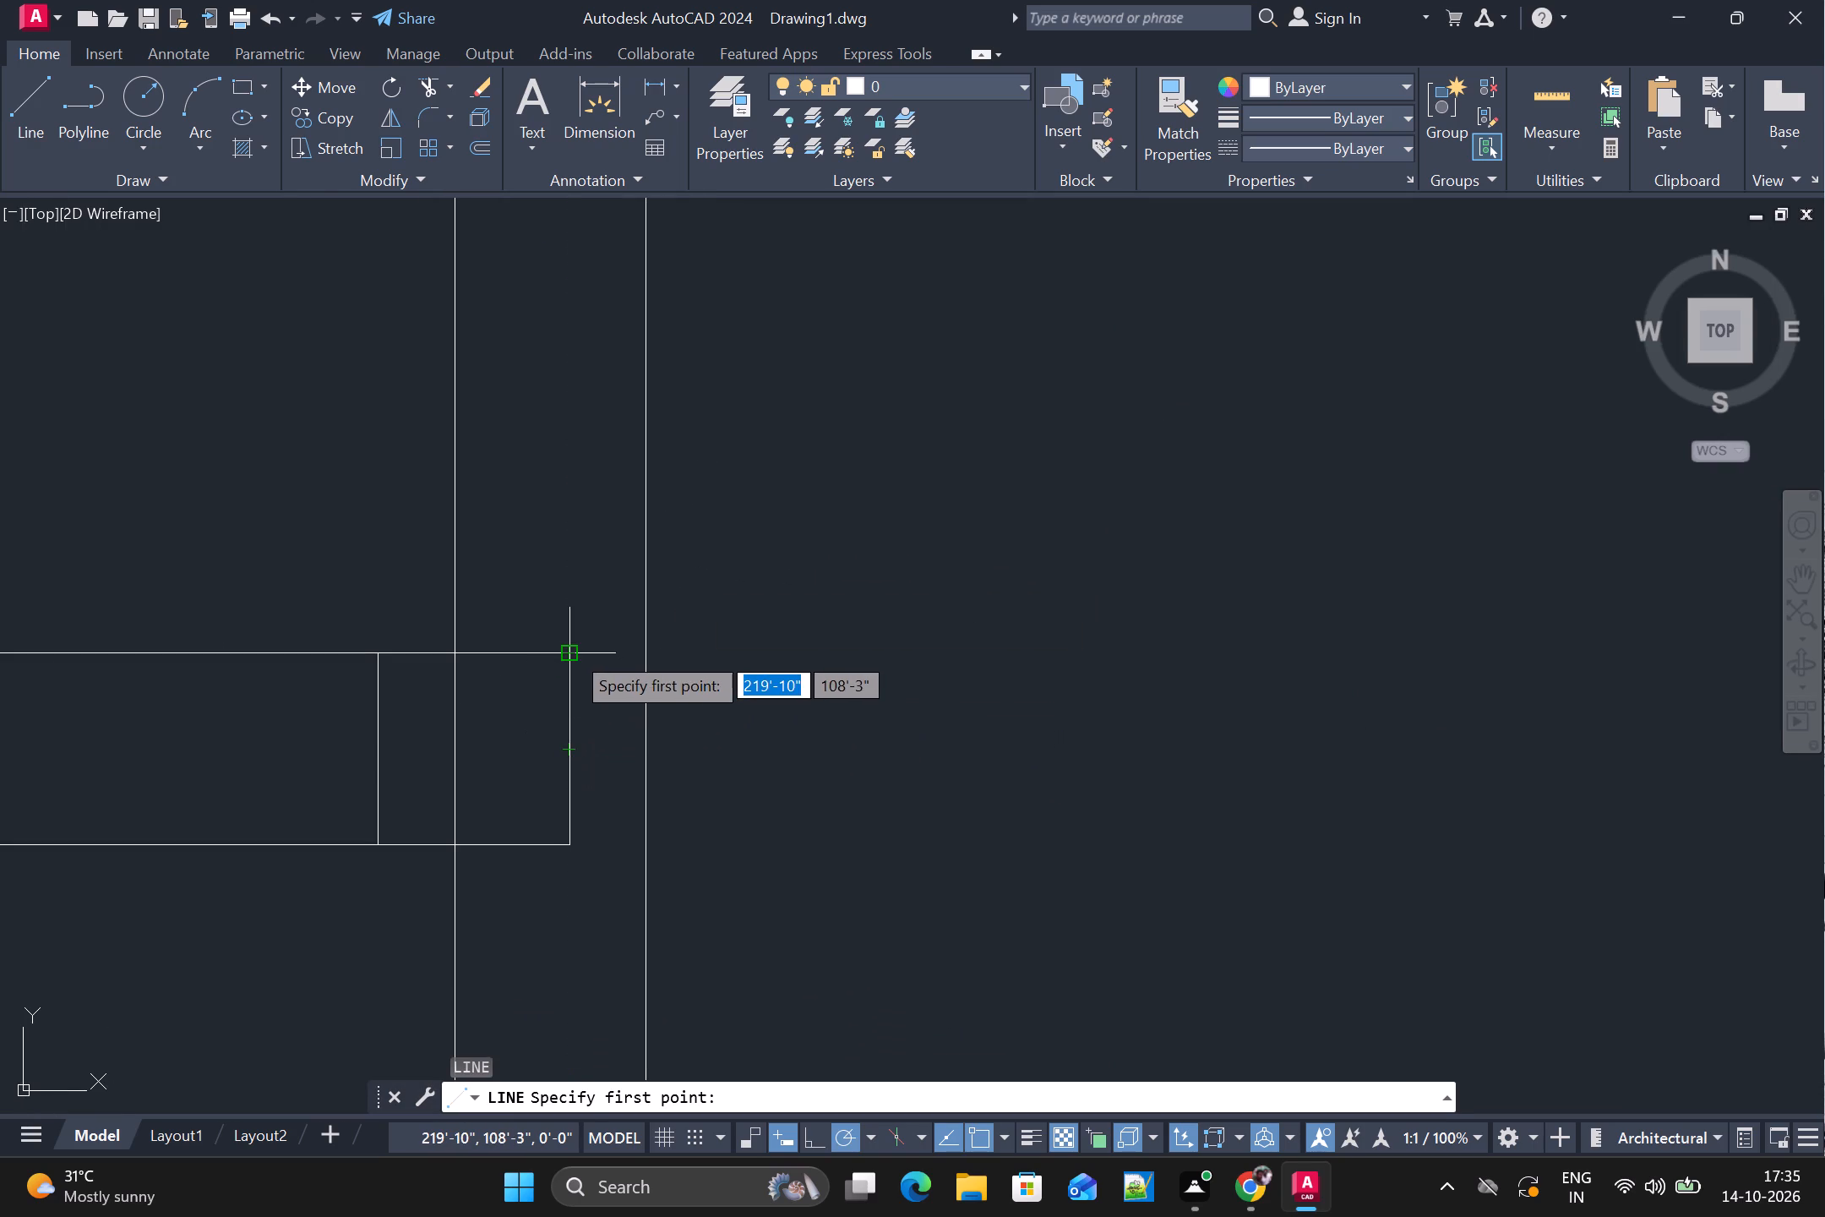
left_click(572, 652)
left_click(649, 647)
key("space")
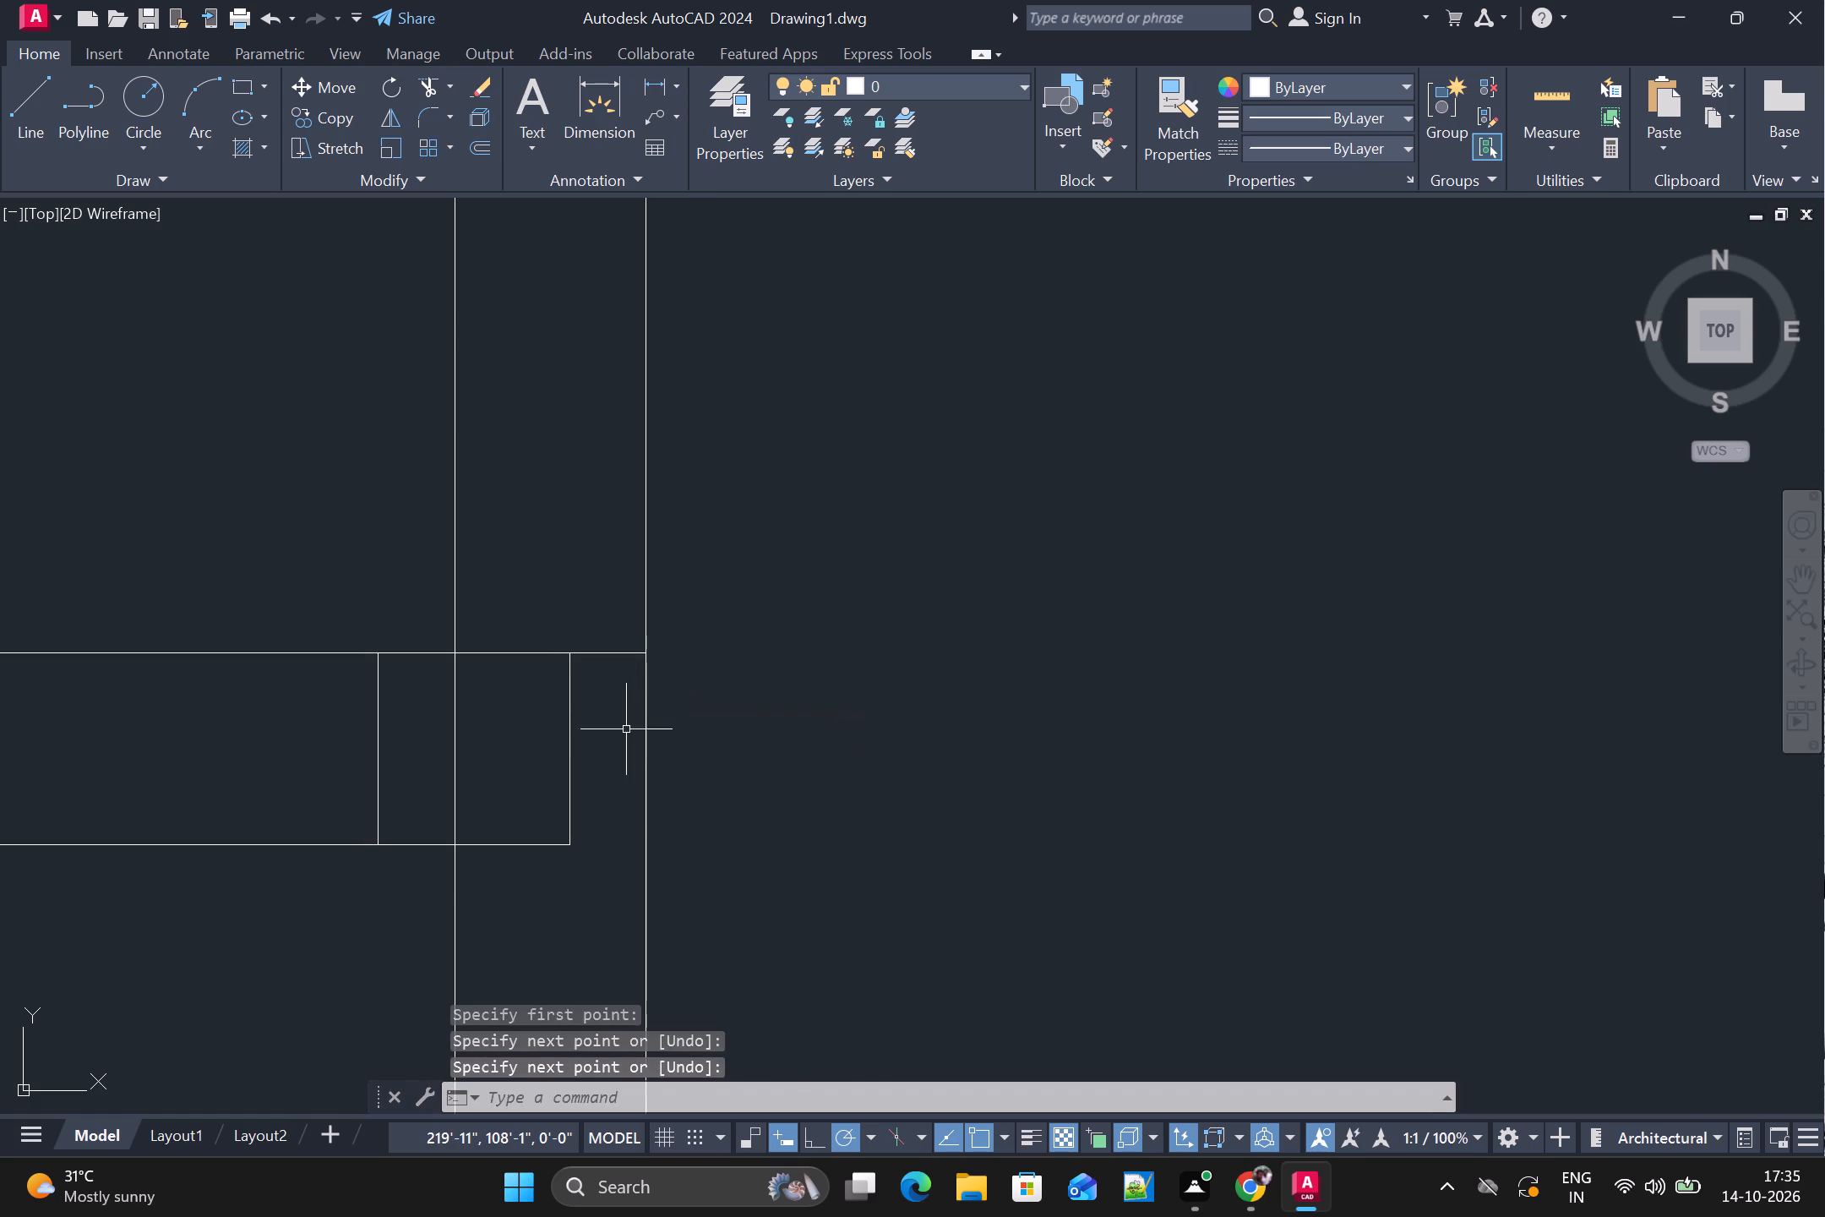
key("space")
left_click(567, 847)
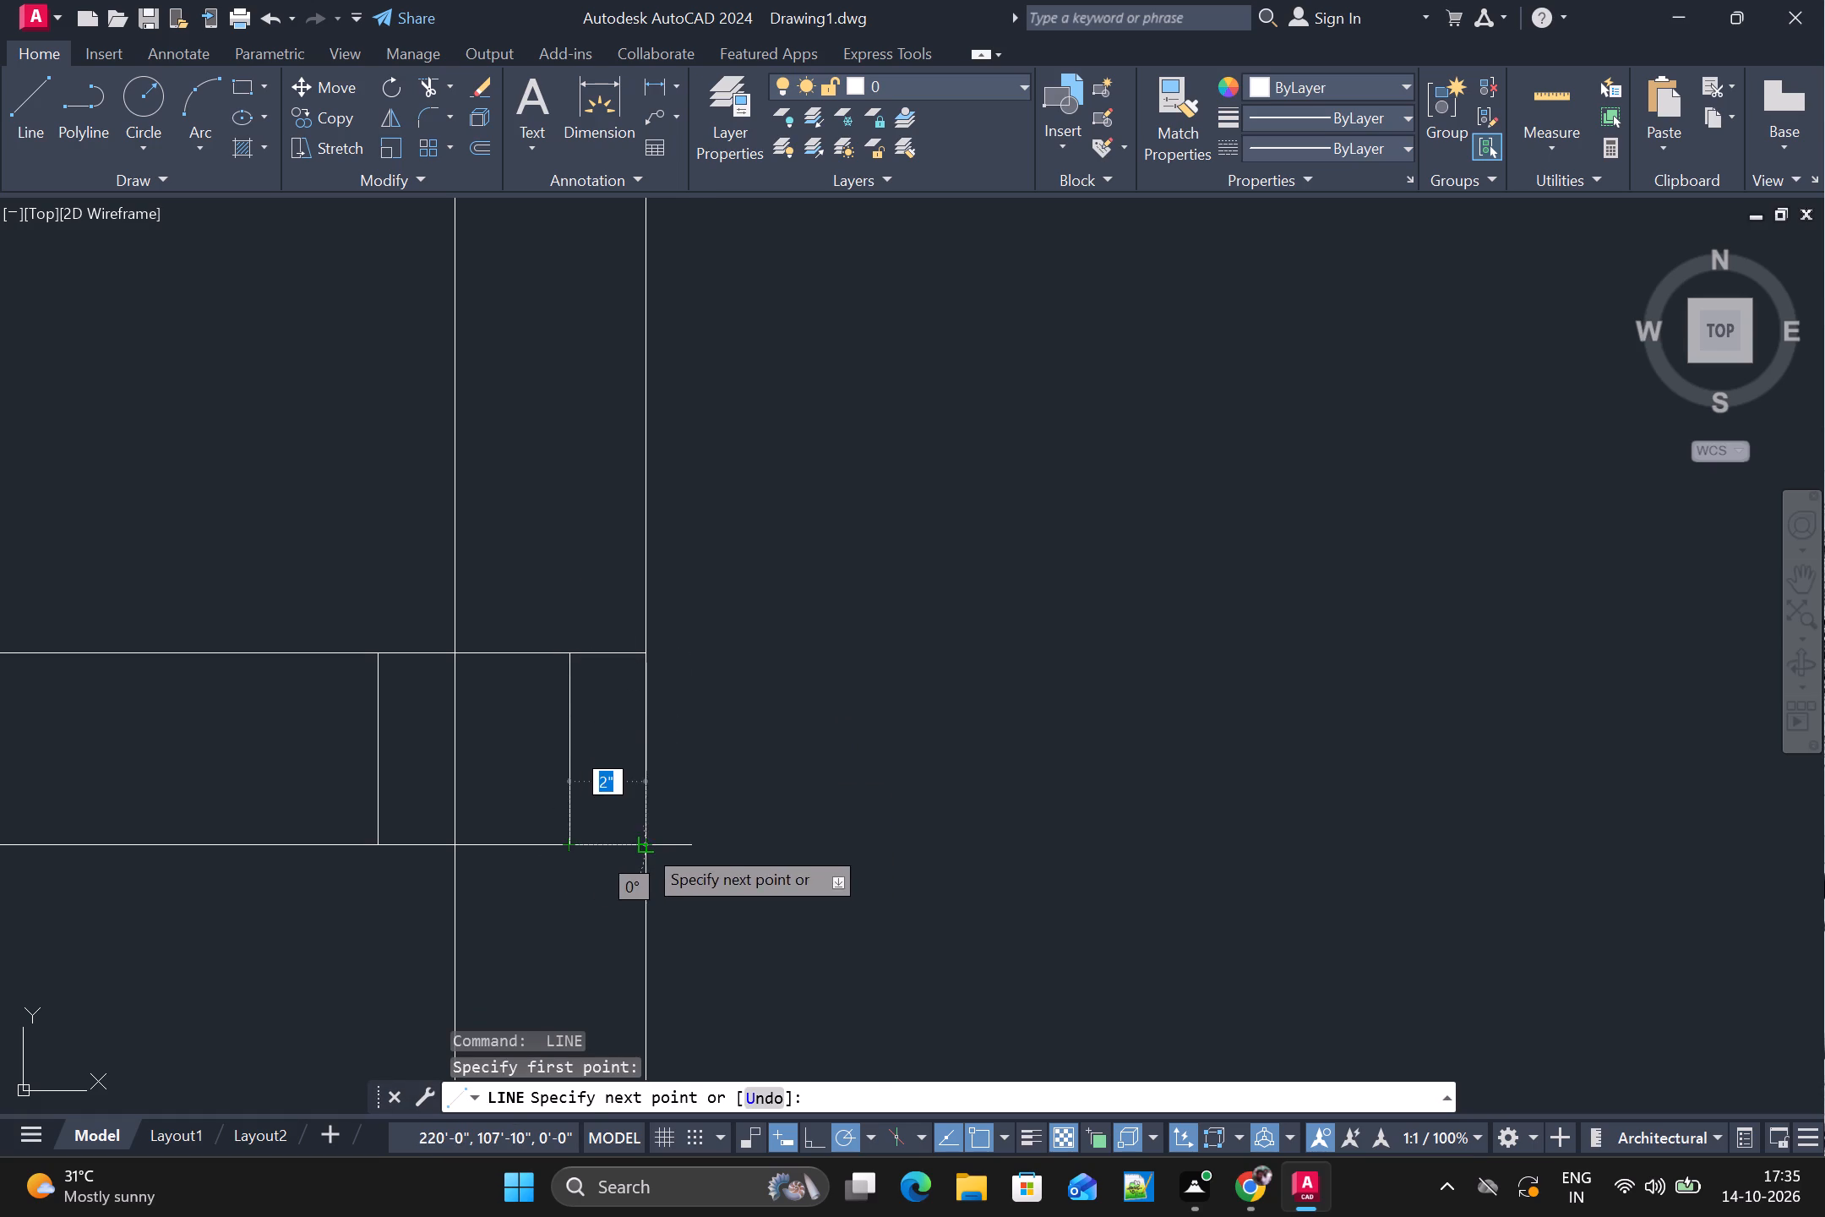
left_click(643, 845)
key("space")
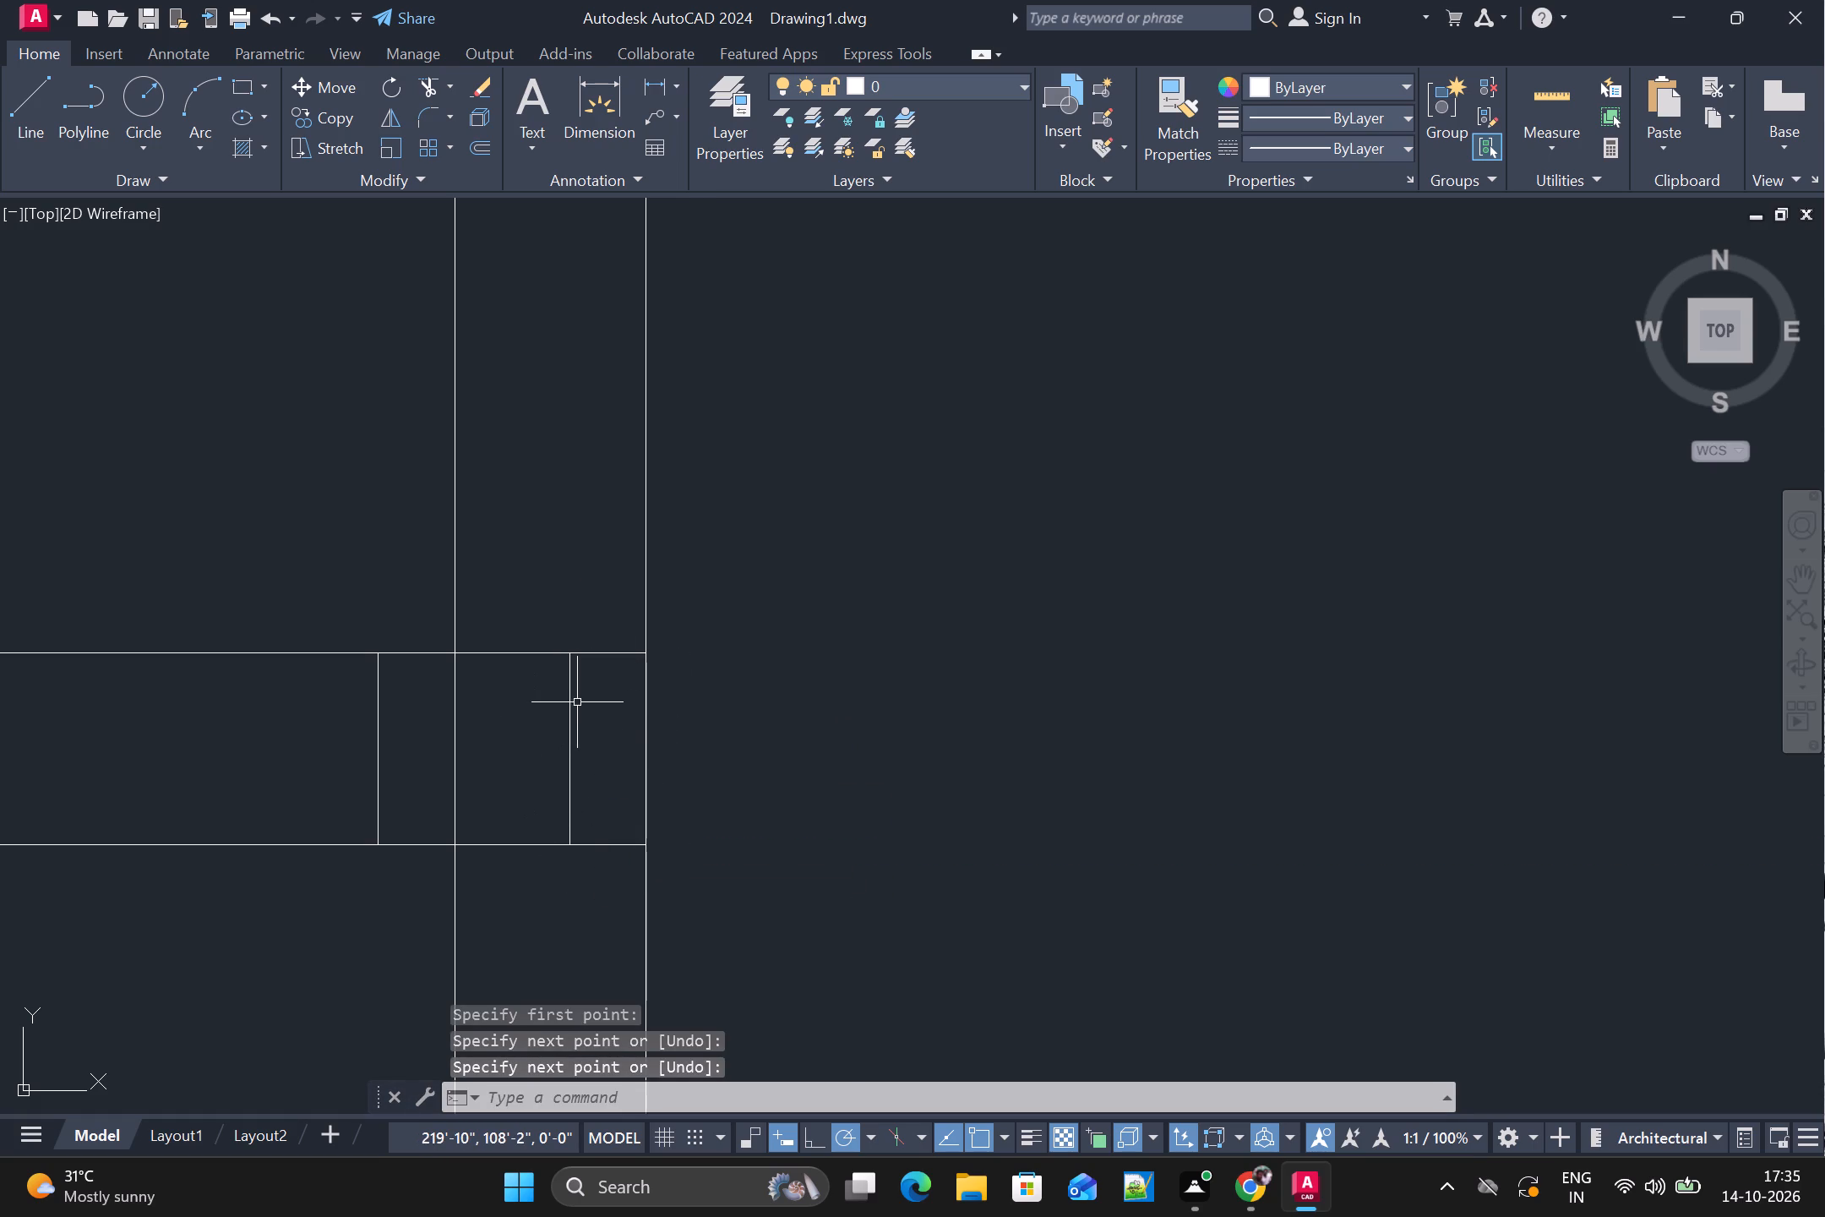
Trim the 11' vertical wall above the third horizontal wall, and the short vertical stubs inside that wall's right end.
key("Escape")
key("t")
key("r")
key("space")
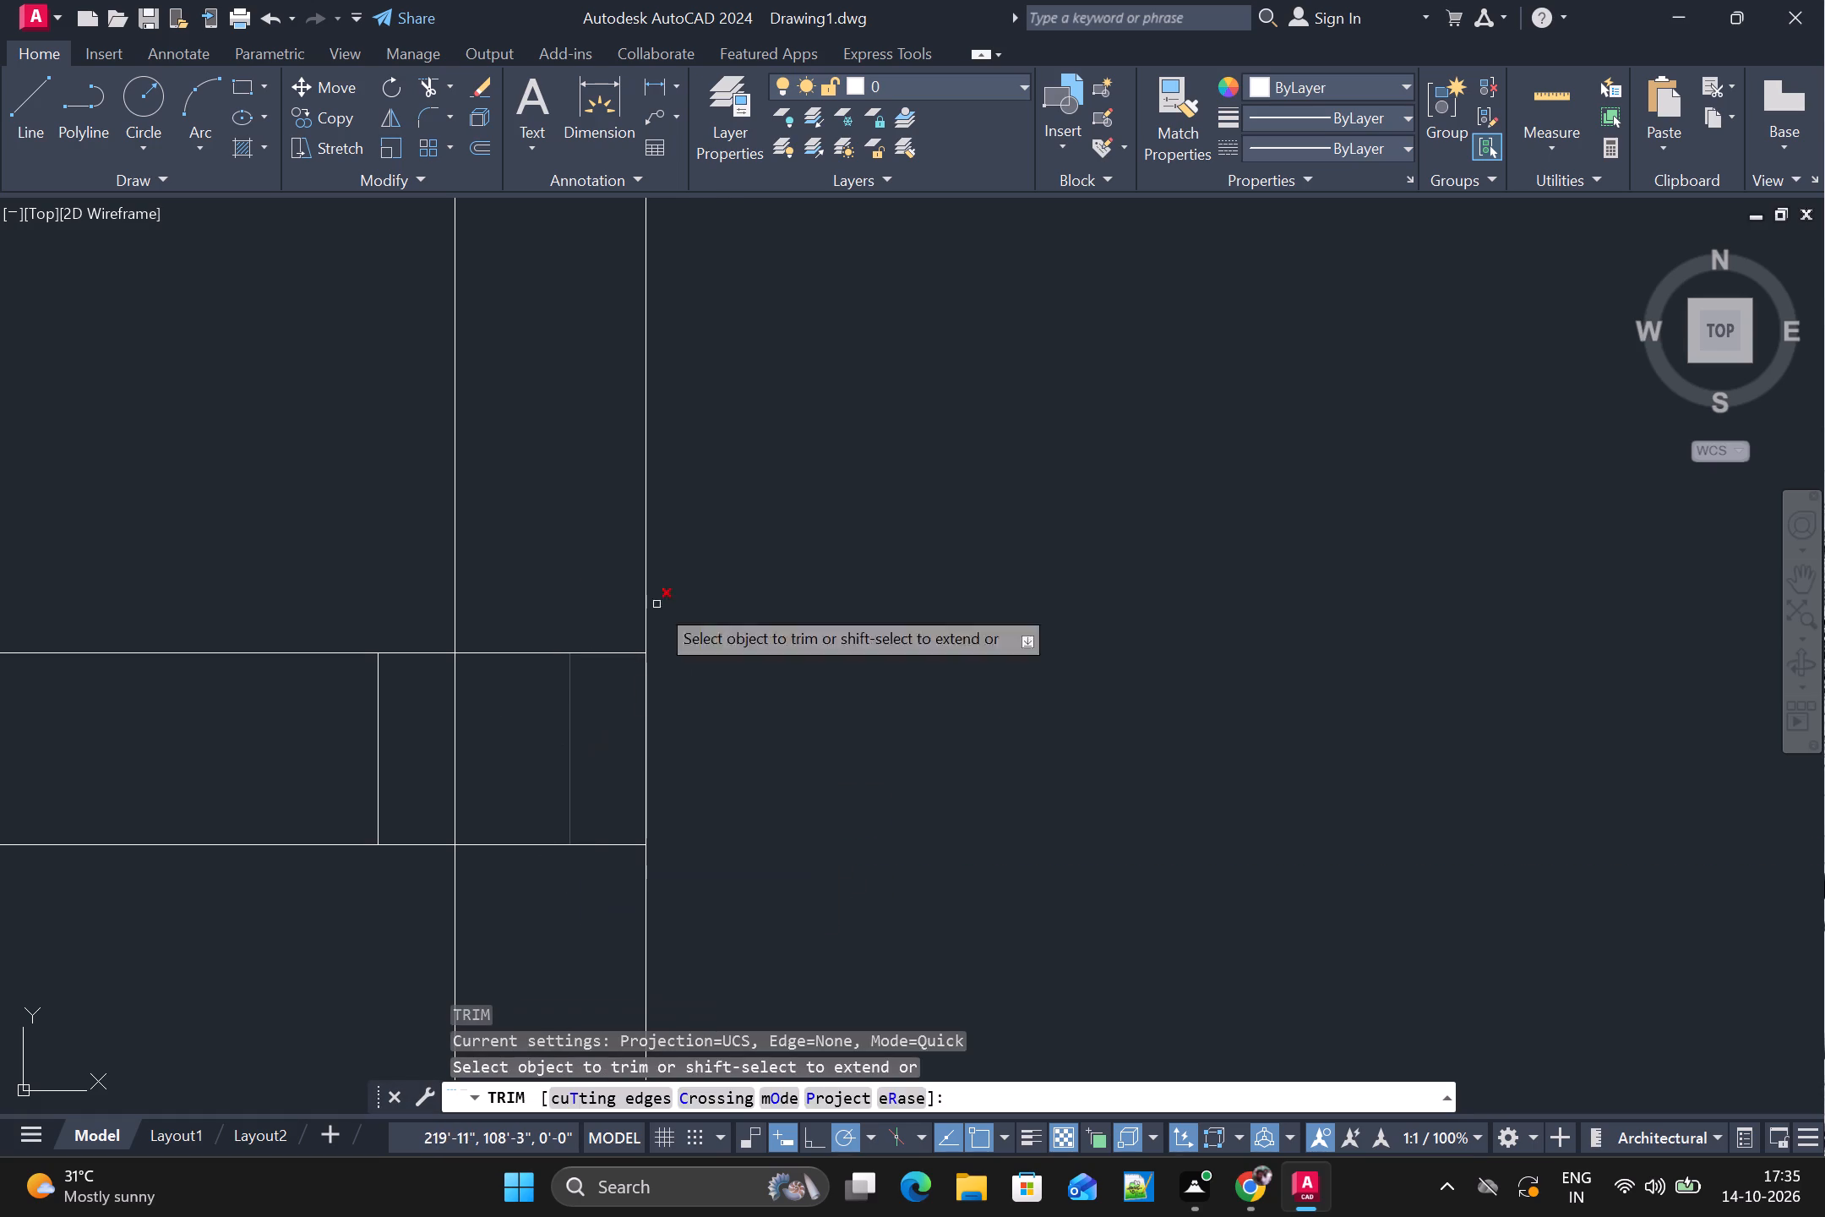
left_click_drag(681, 515, 475, 470)
left_click_drag(520, 482, 404, 486)
scroll(511, 521, "down", 3)
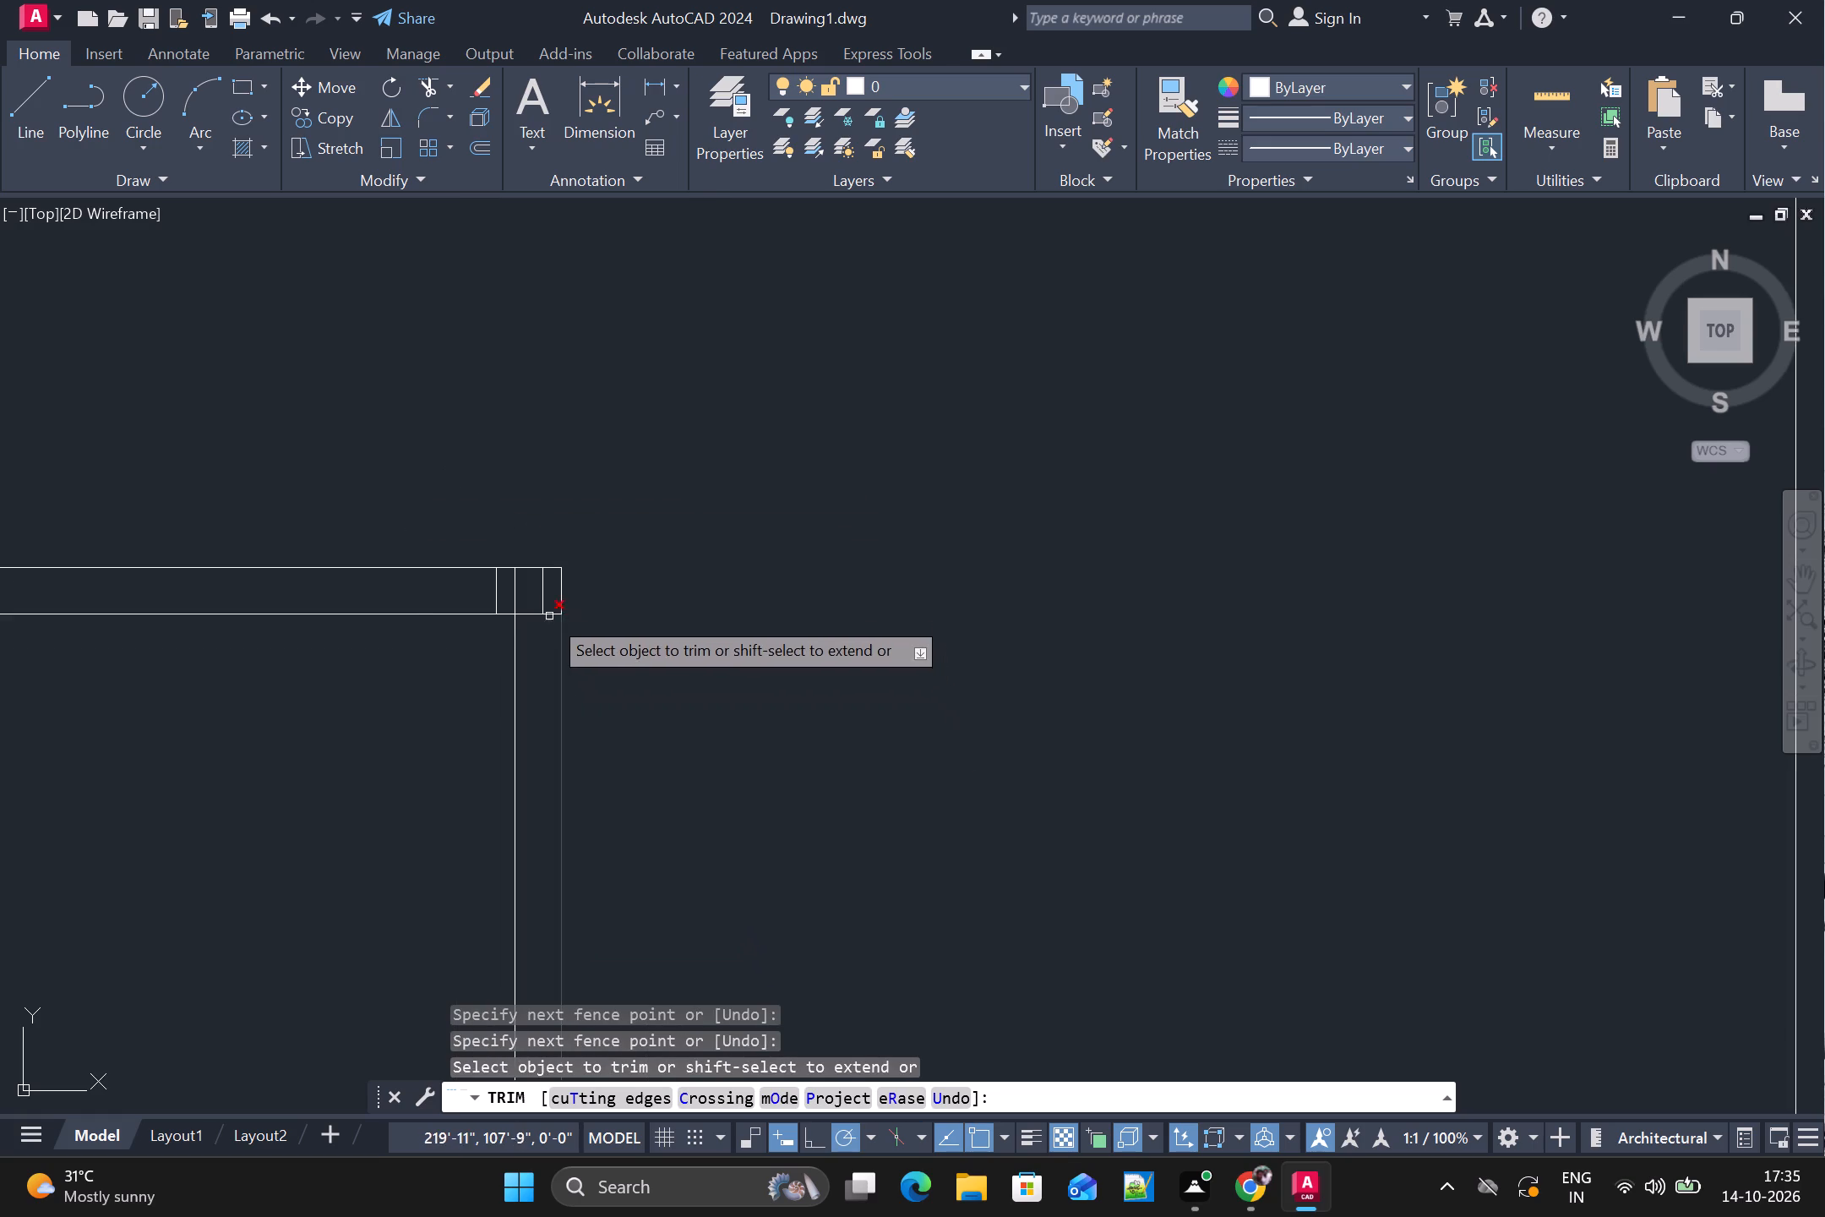
left_click_drag(546, 588, 411, 588)
left_click_drag(481, 586, 526, 592)
scroll(516, 604, "down", 2)
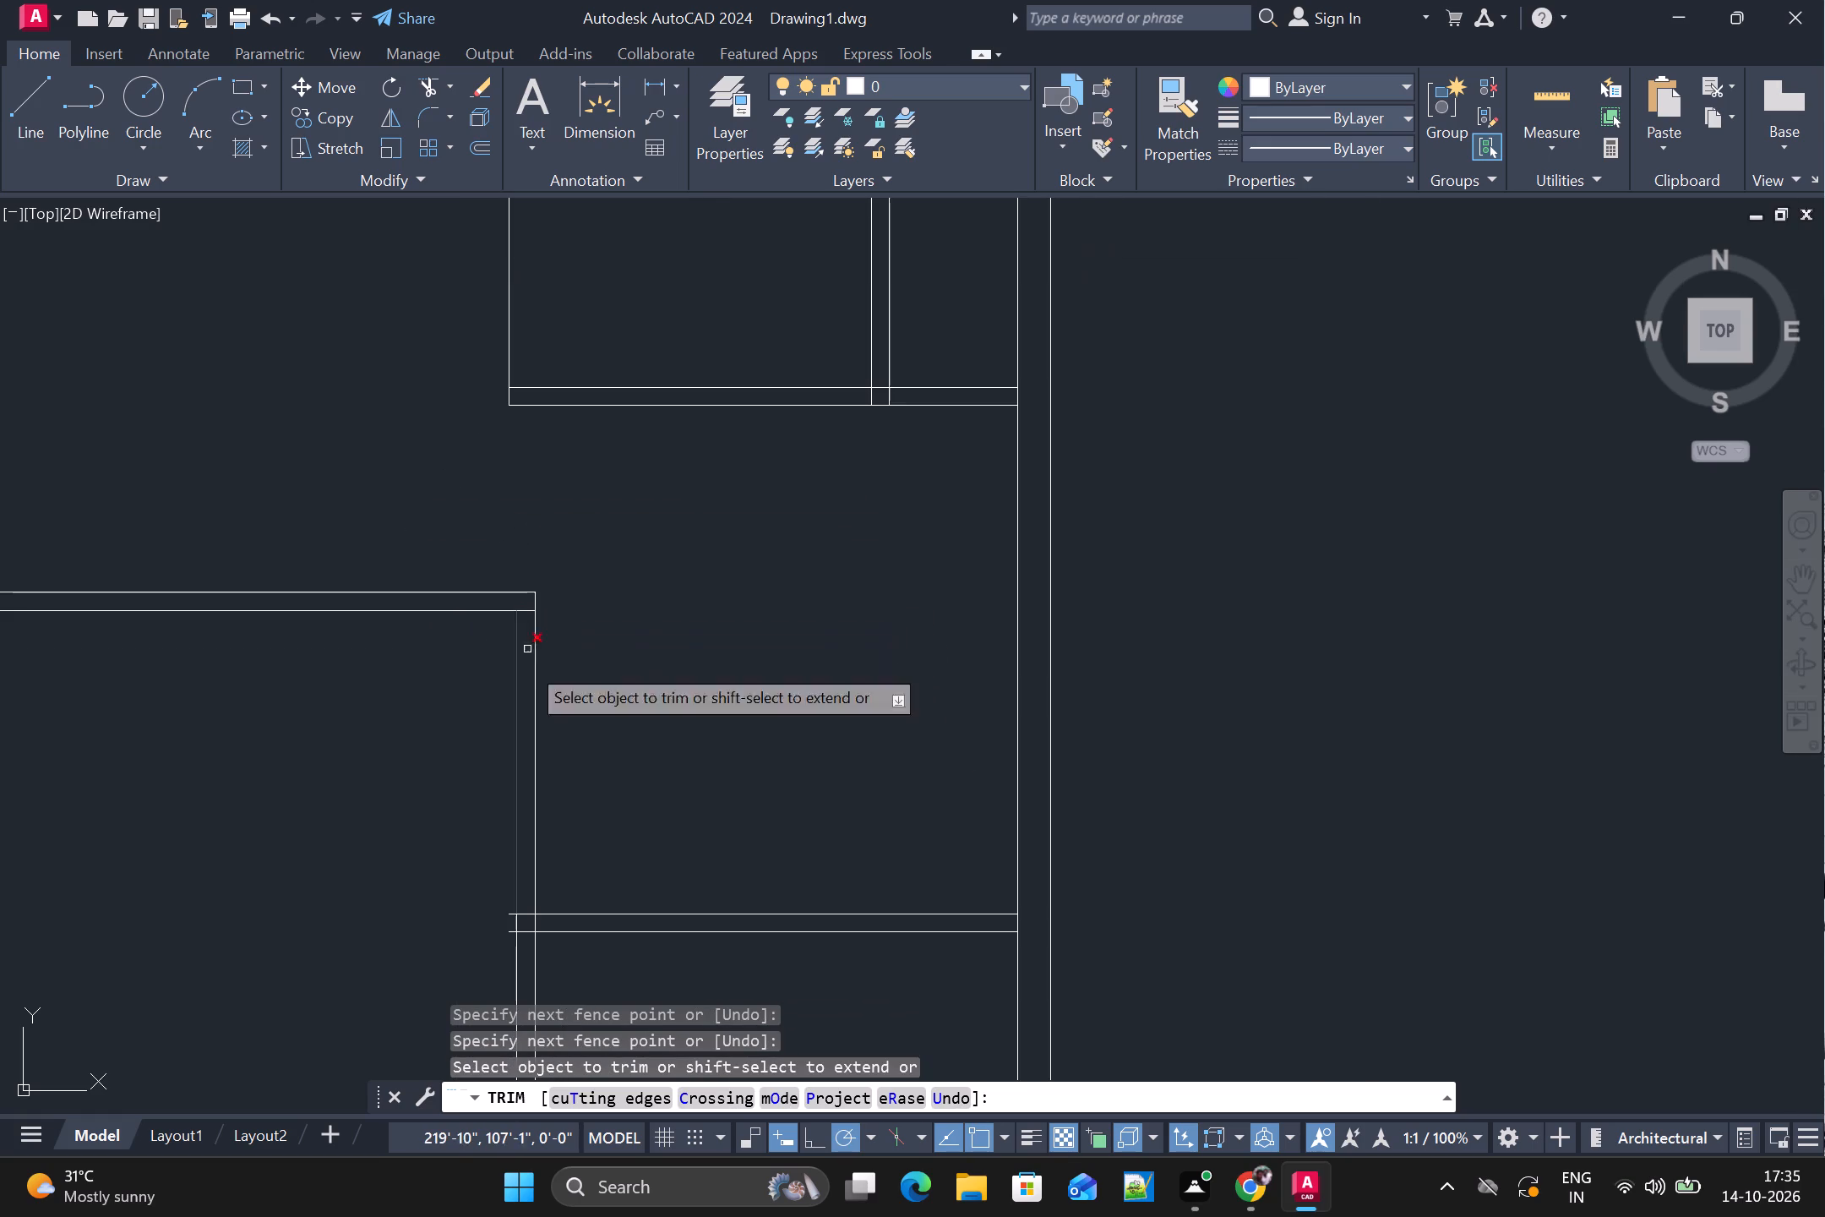
Draw a 4'-6" vertical line down from the second horizontal wall's lower face as the missing inner face of the short vertical wall.
scroll(610, 699, "down", 1)
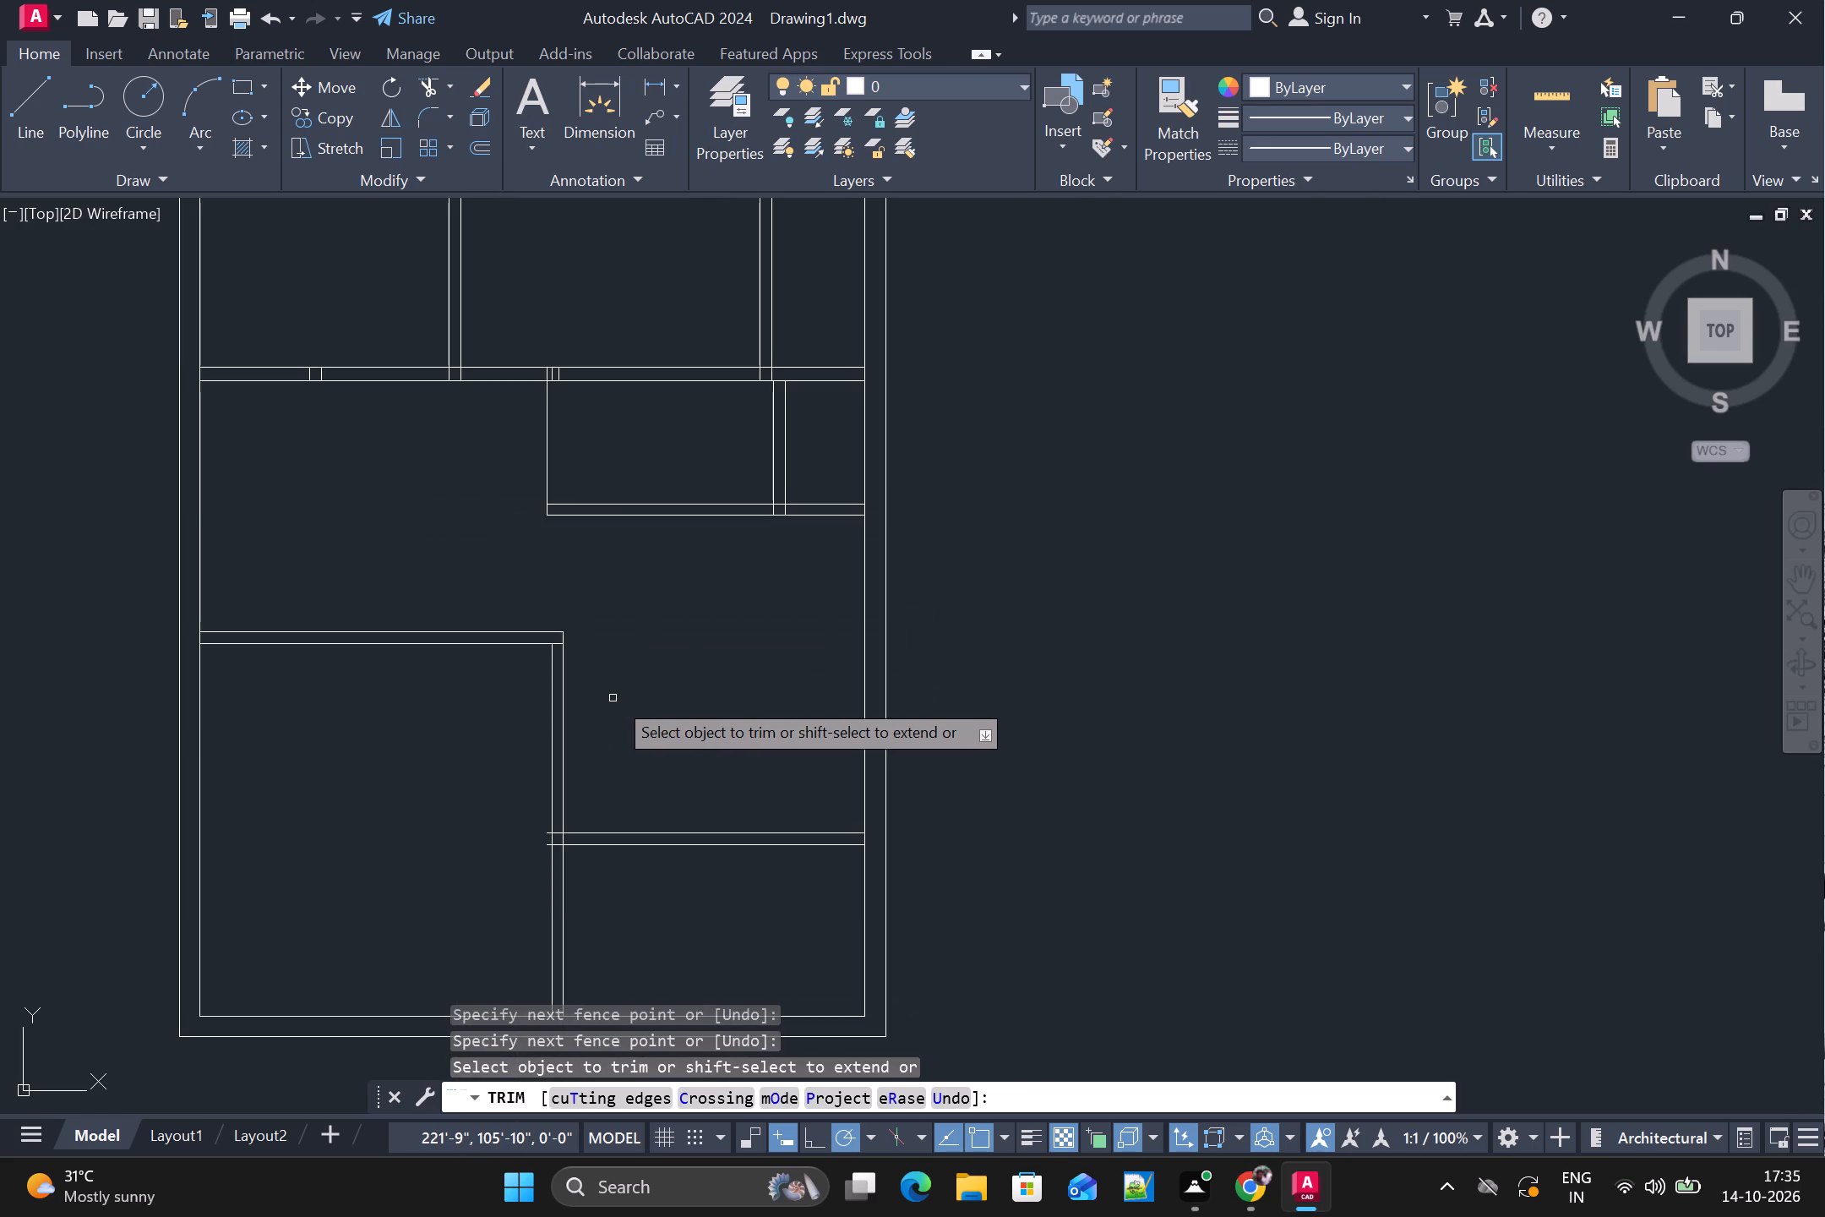
middle_click_drag(613, 704, 608, 784)
scroll(598, 596, "up", 1)
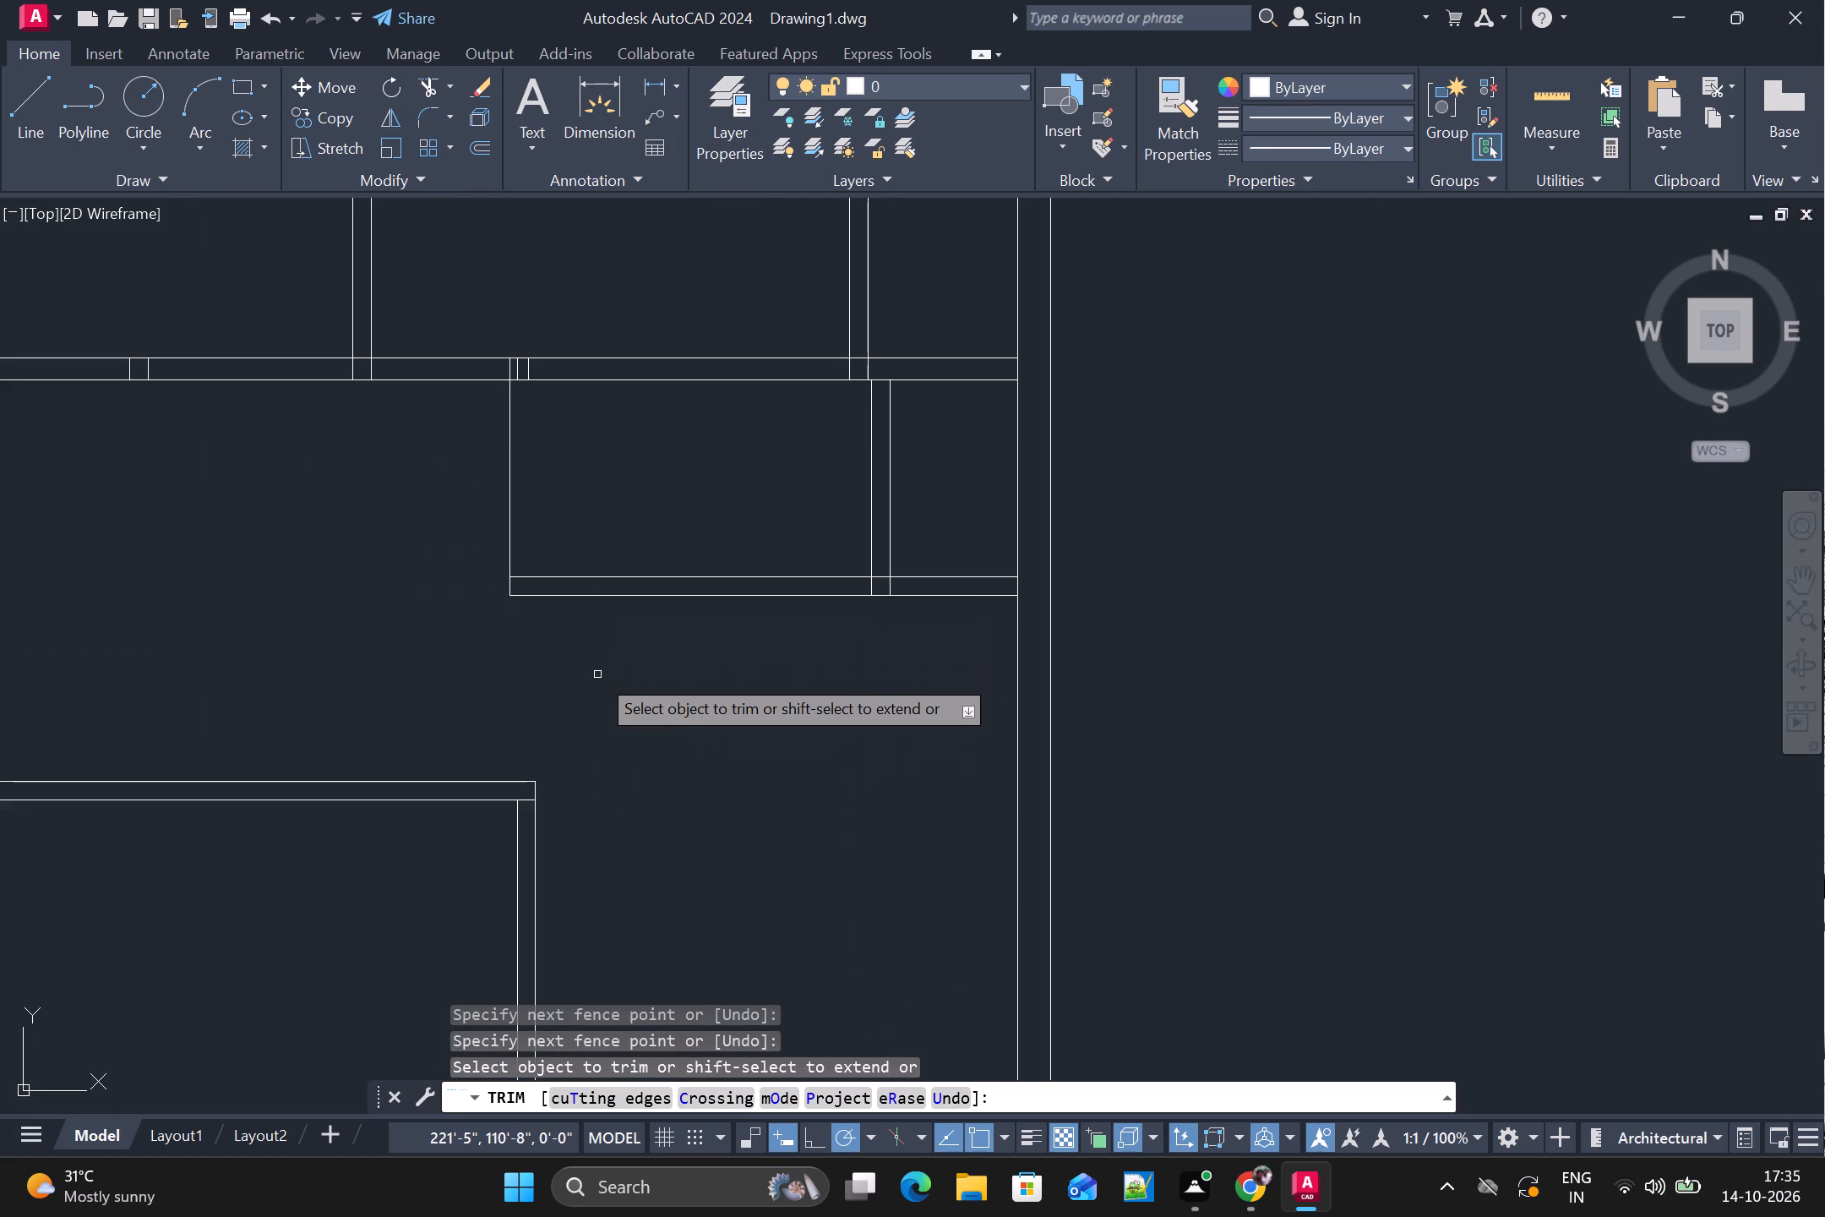
scroll(542, 401, "up", 3)
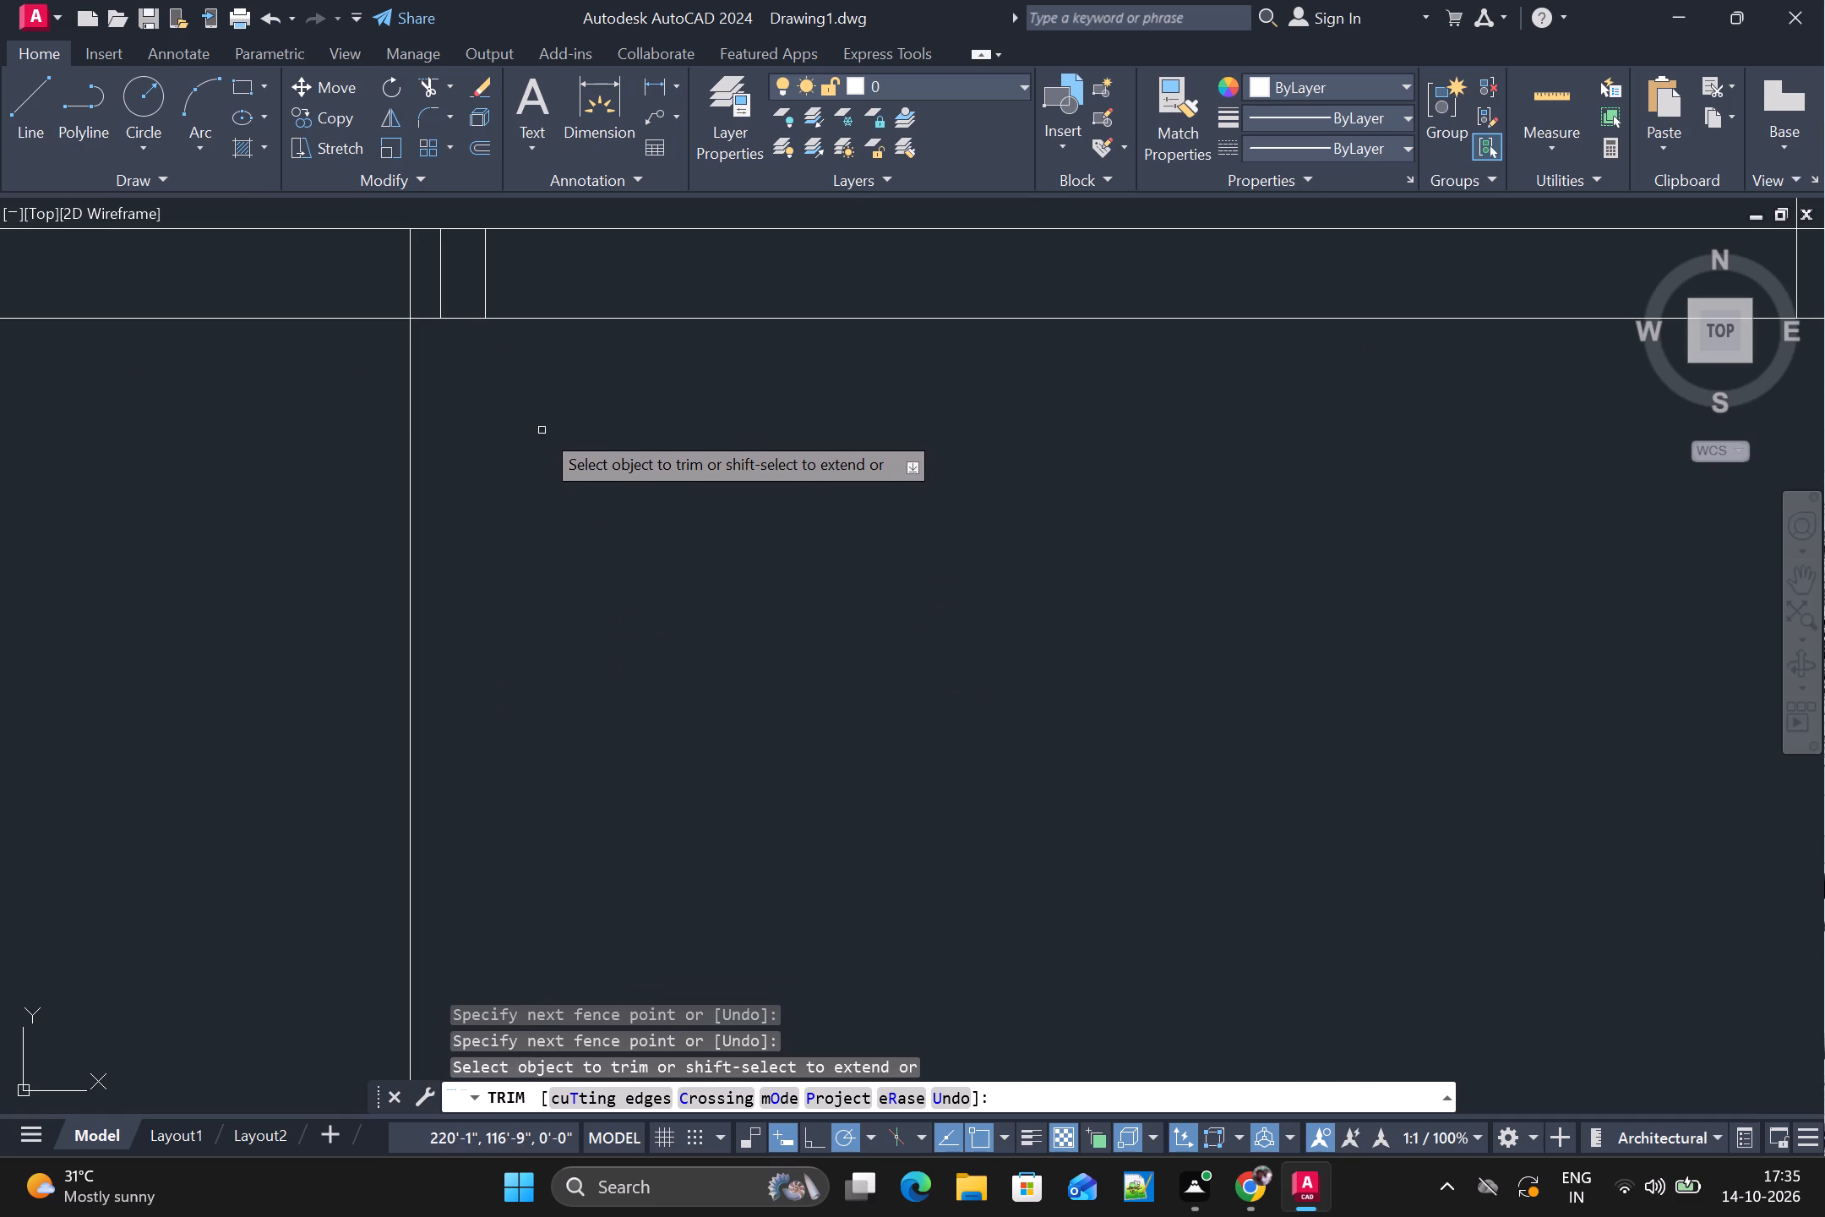
scroll(544, 440, "down", 2)
key("Escape")
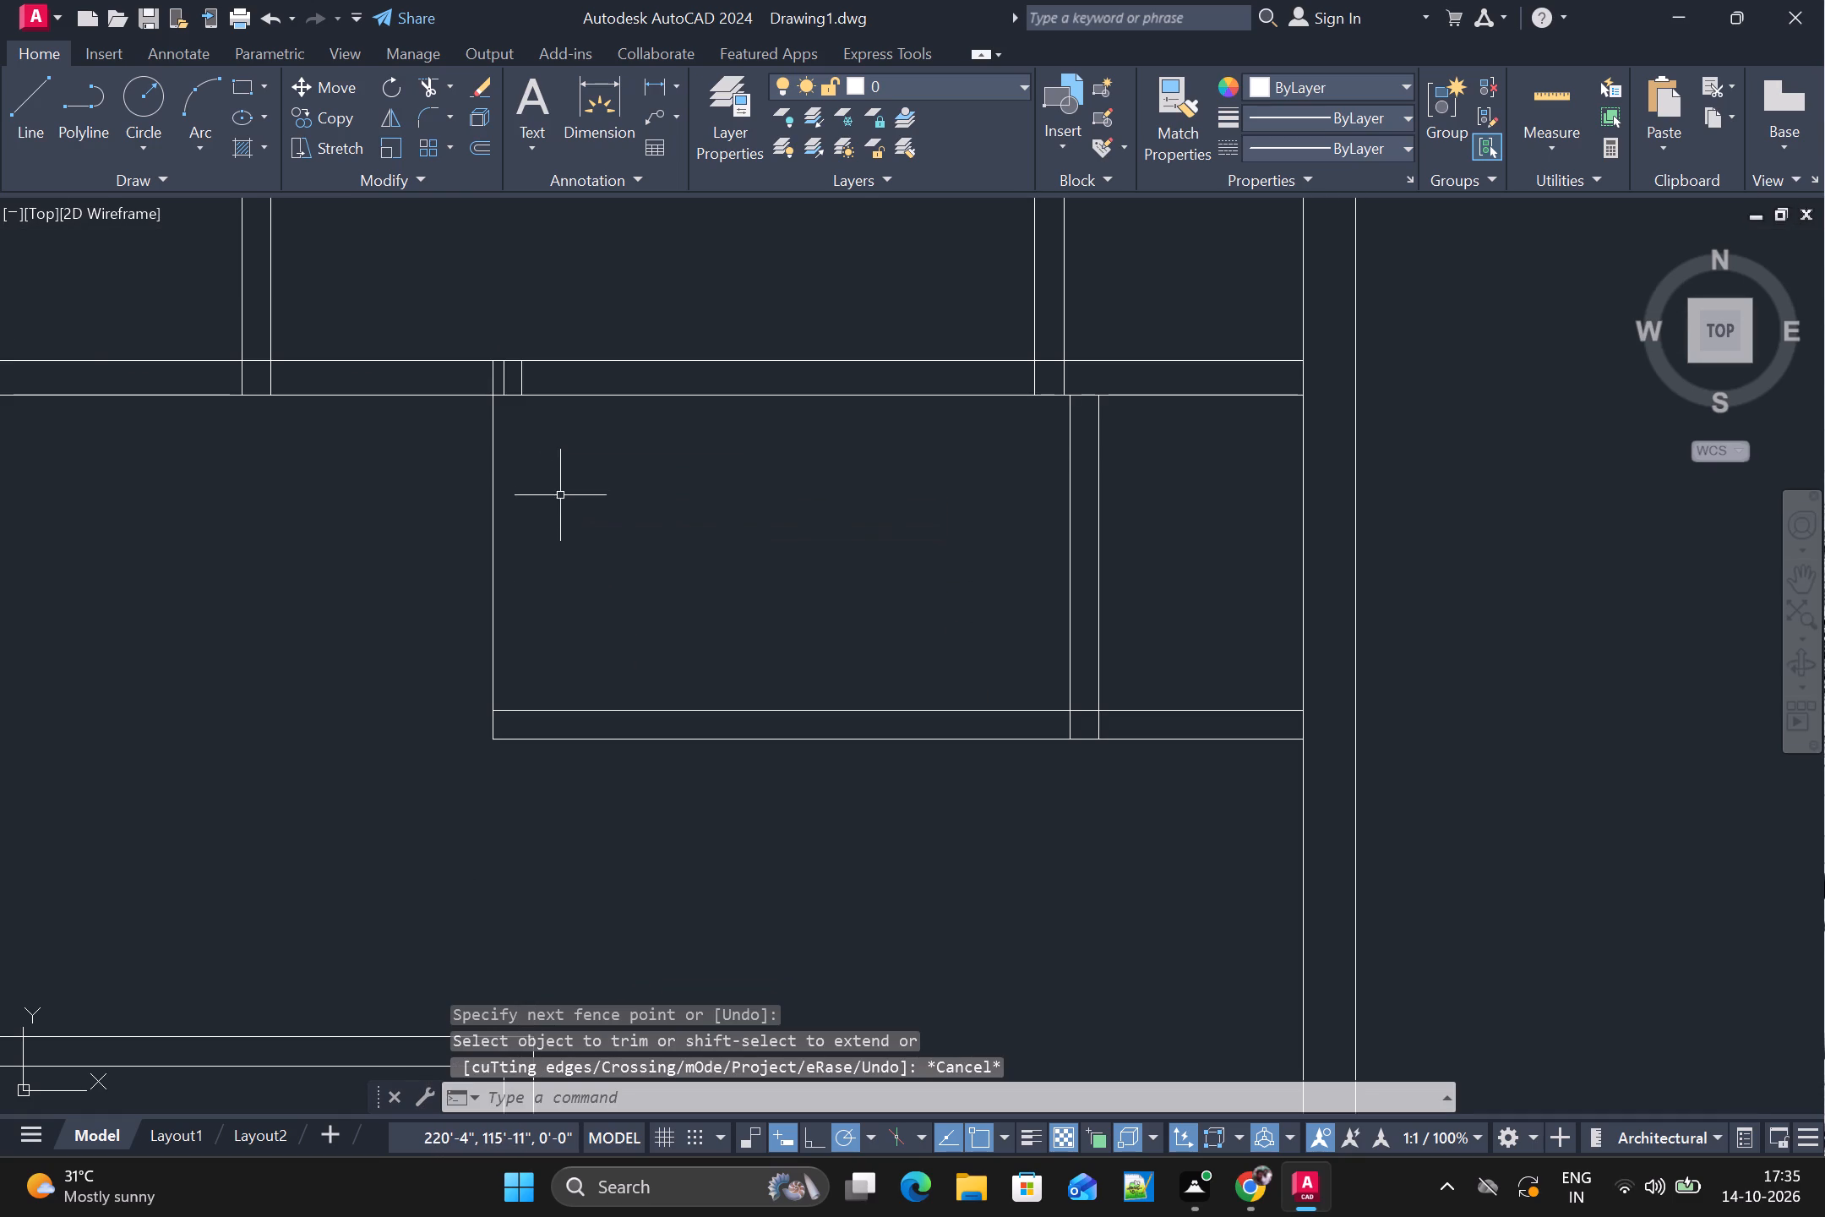
key("l")
key("Return")
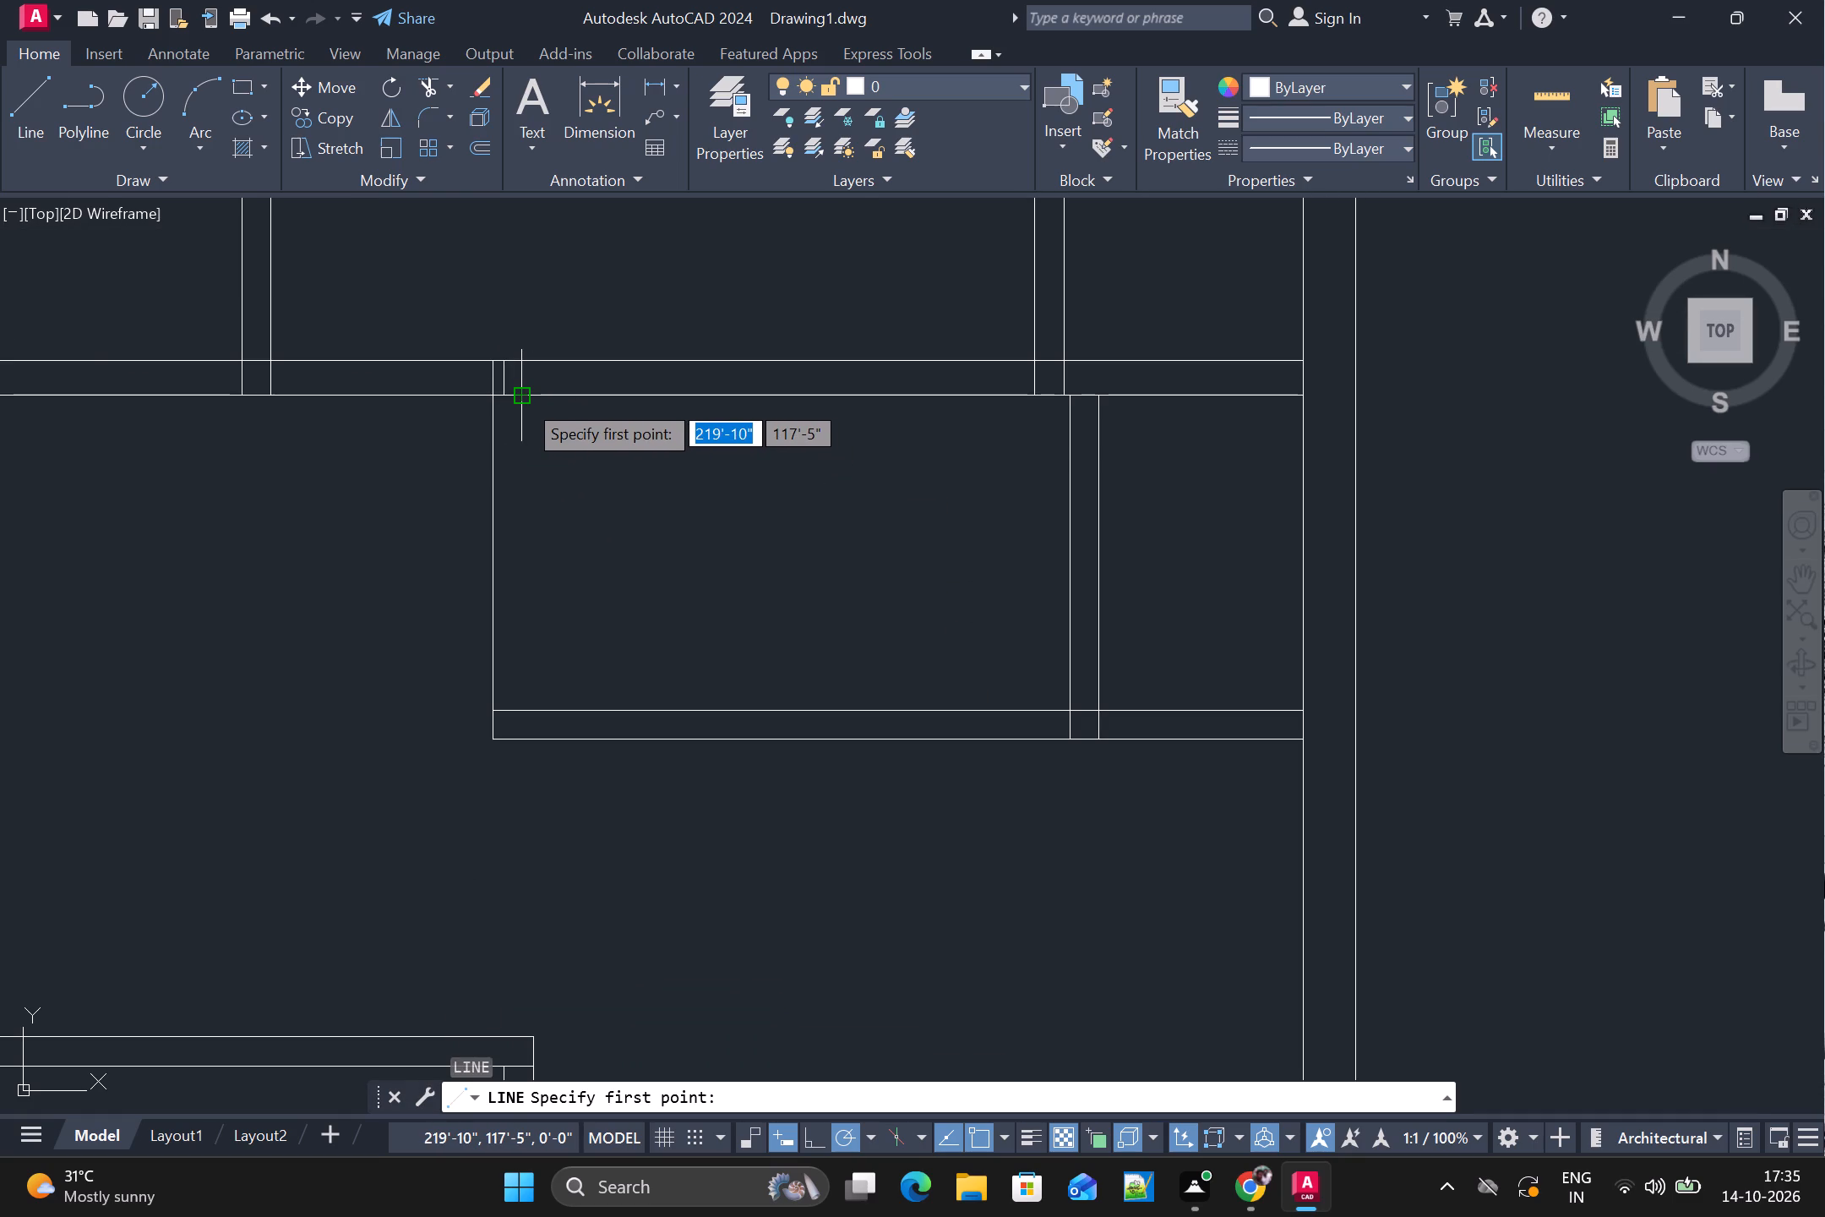
left_click(524, 400)
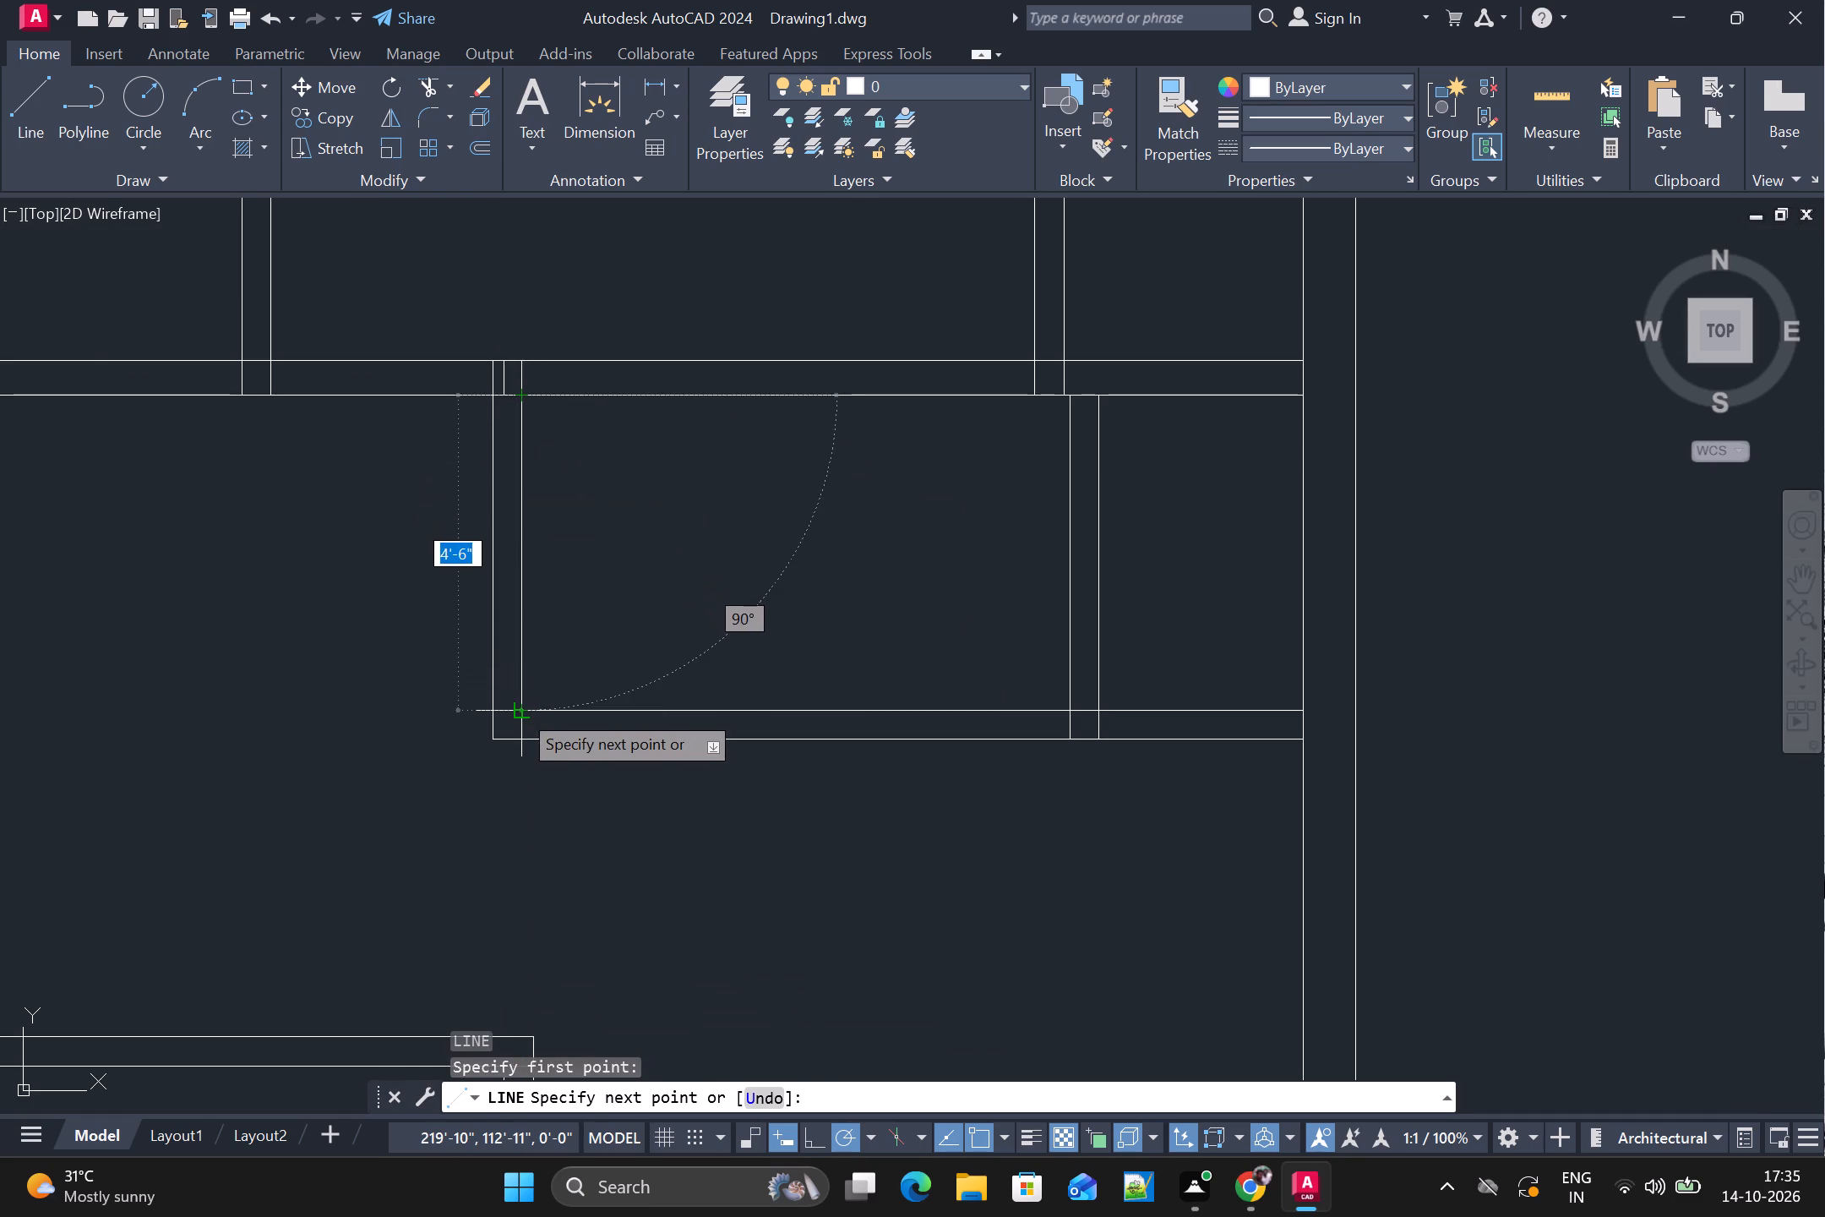
left_click(519, 710)
key("Escape")
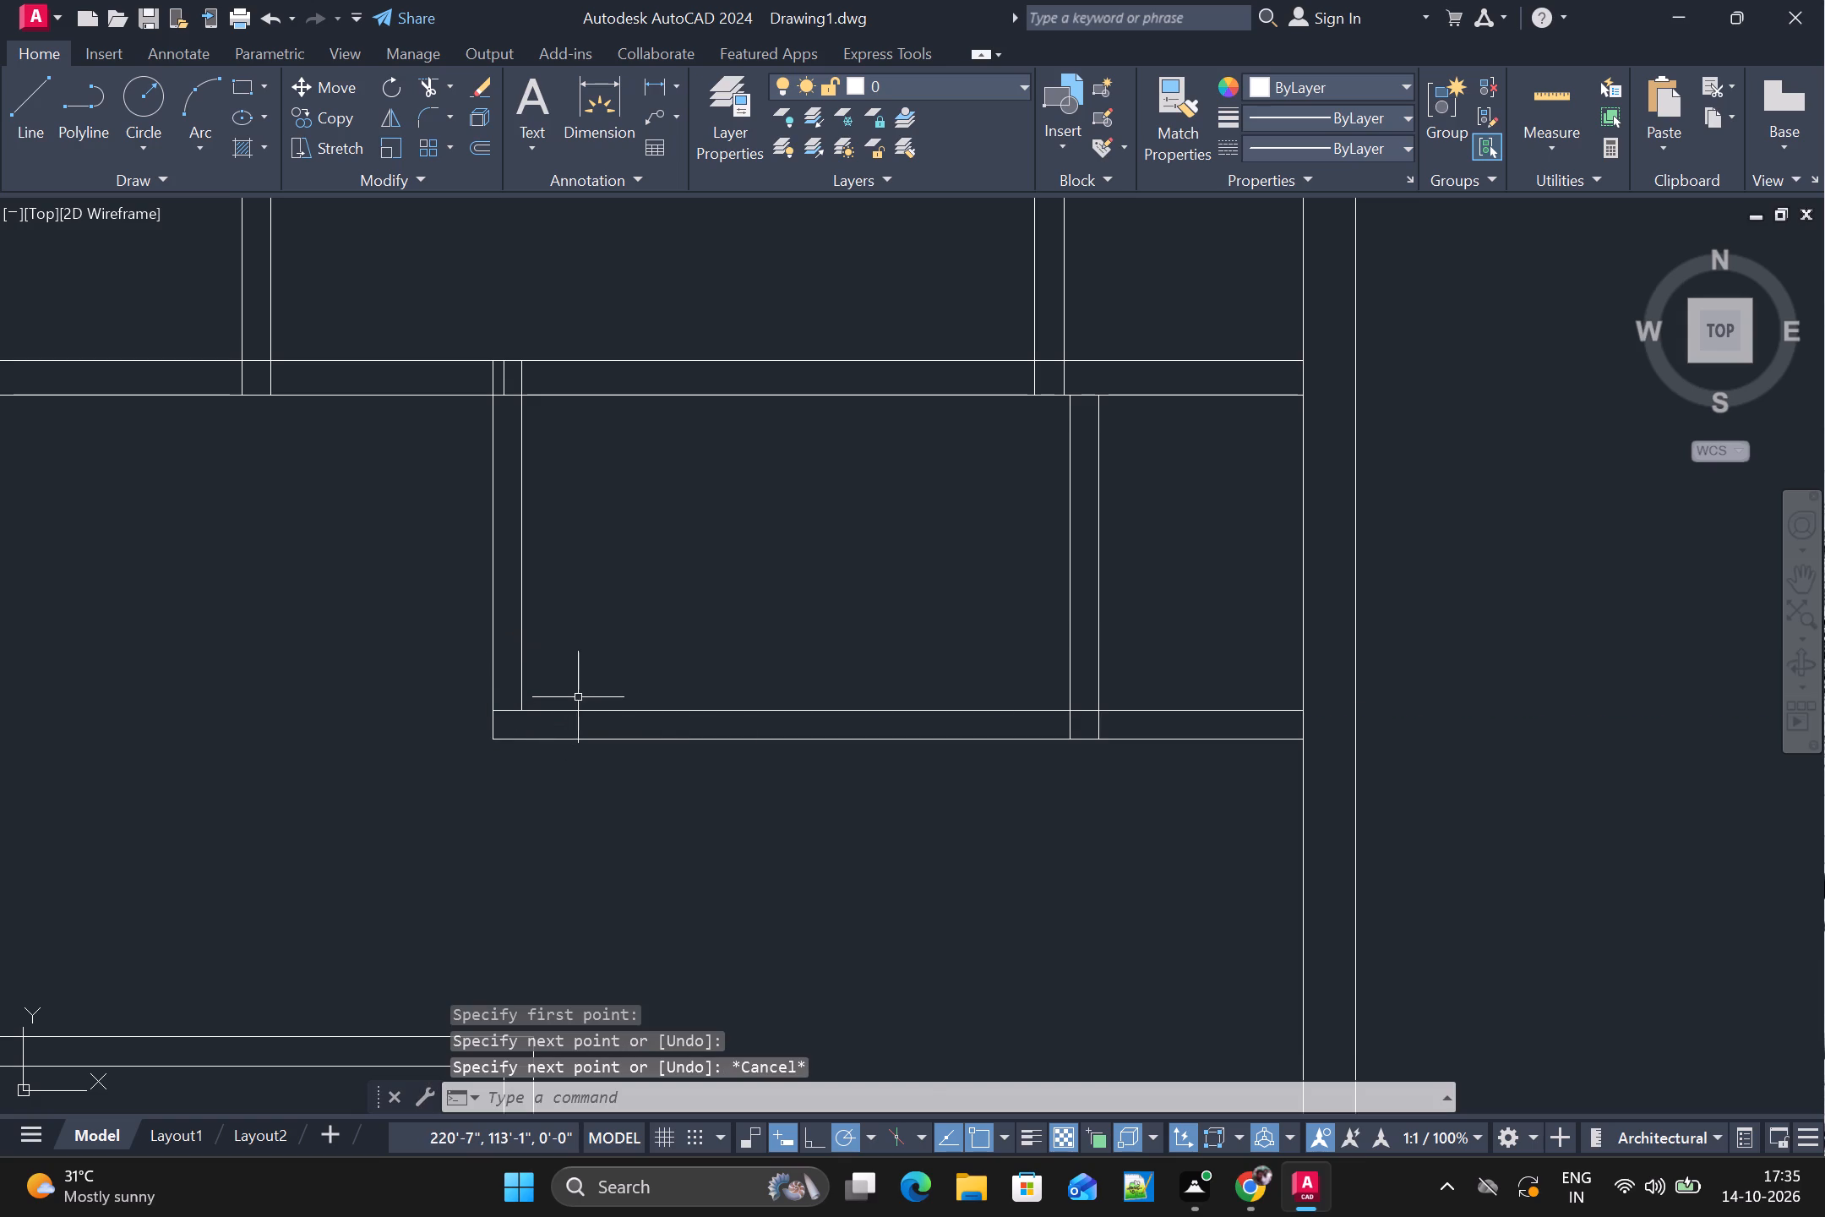
Trim the overlap at the short vertical wall's lower corner, and the stubs and face line at its junction with the second horizontal wall.
key("t")
key("r")
key("space")
scroll(522, 678, "up", 2)
left_click_drag(476, 735, 479, 772)
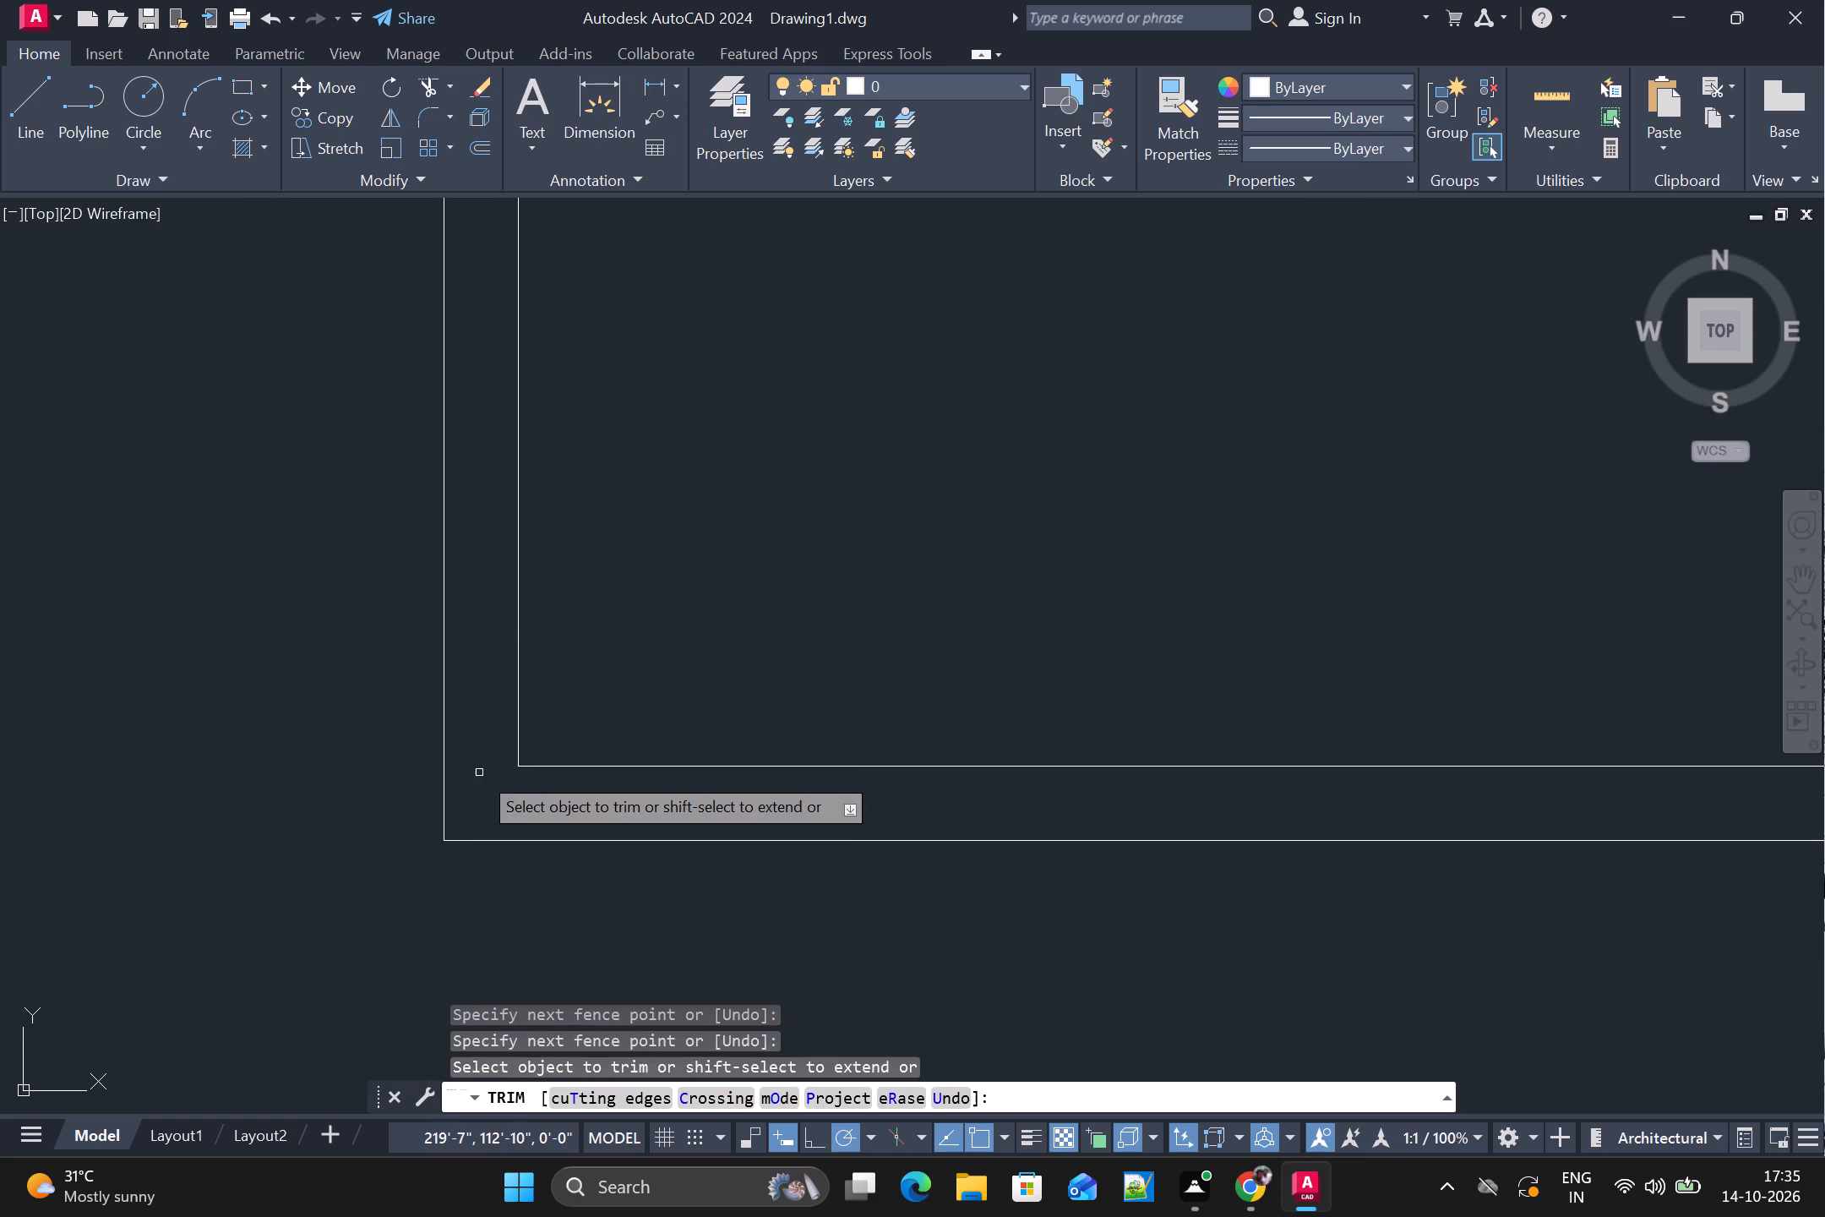
scroll(495, 726, "down", 2)
scroll(492, 399, "up", 3)
left_click_drag(494, 414, 466, 499)
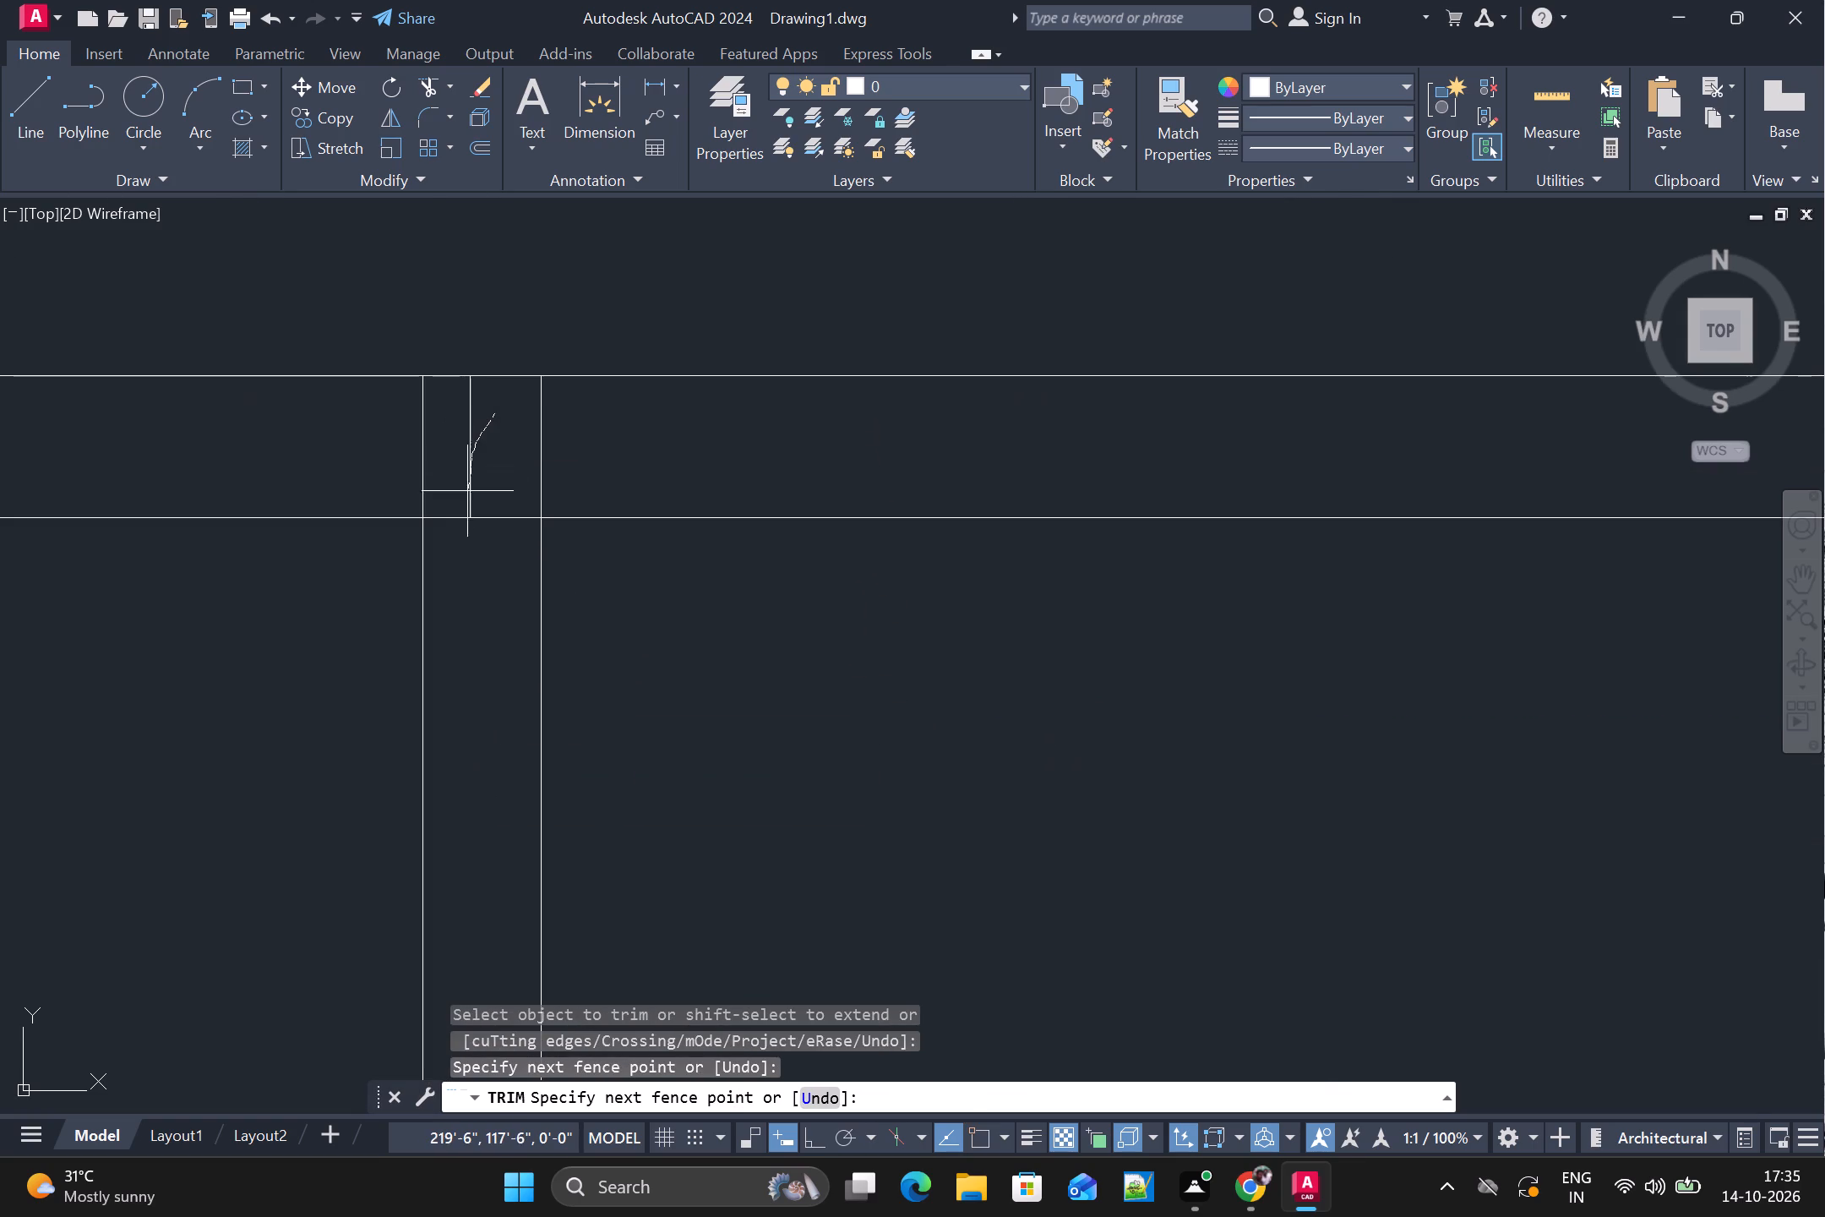
left_click_drag(466, 499, 464, 539)
left_click_drag(397, 459, 555, 449)
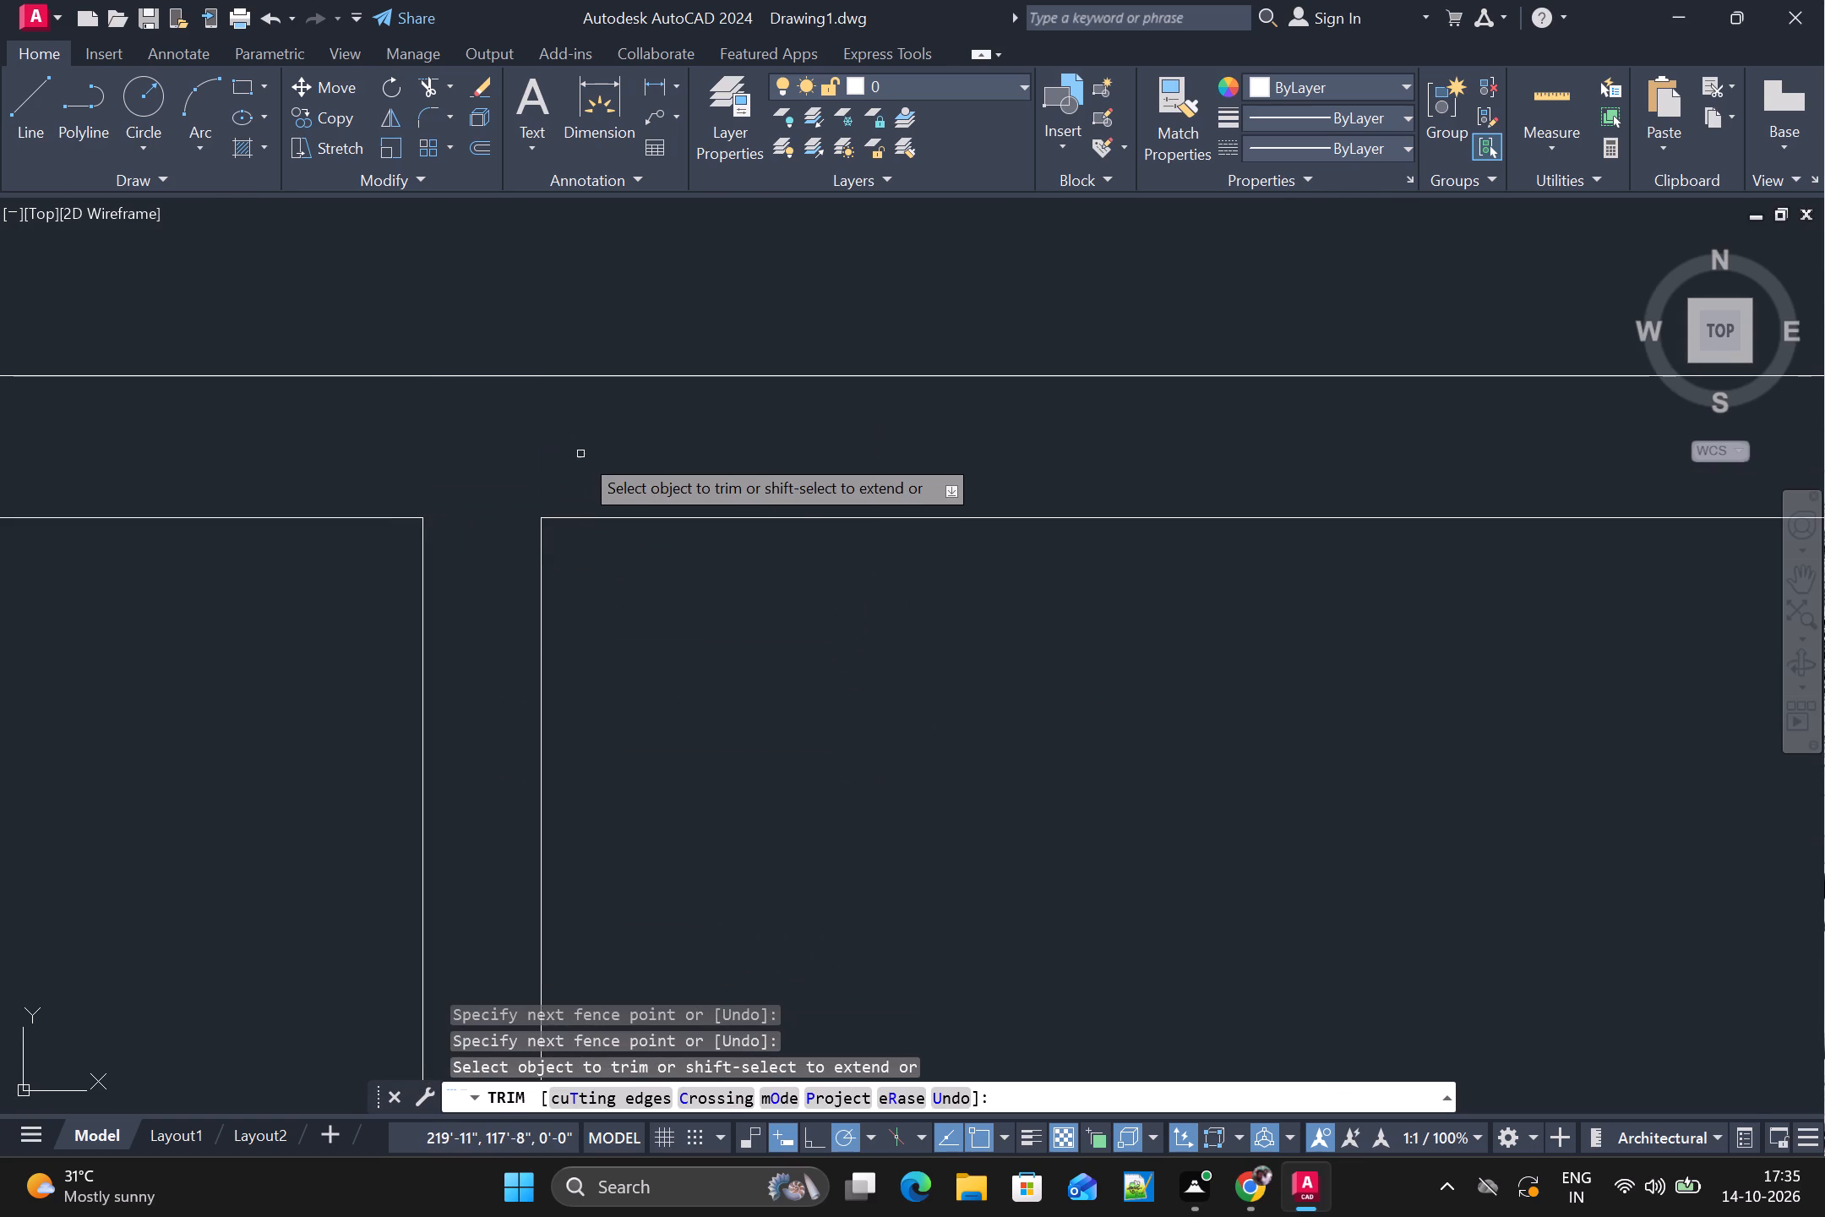
scroll(587, 456, "down", 3)
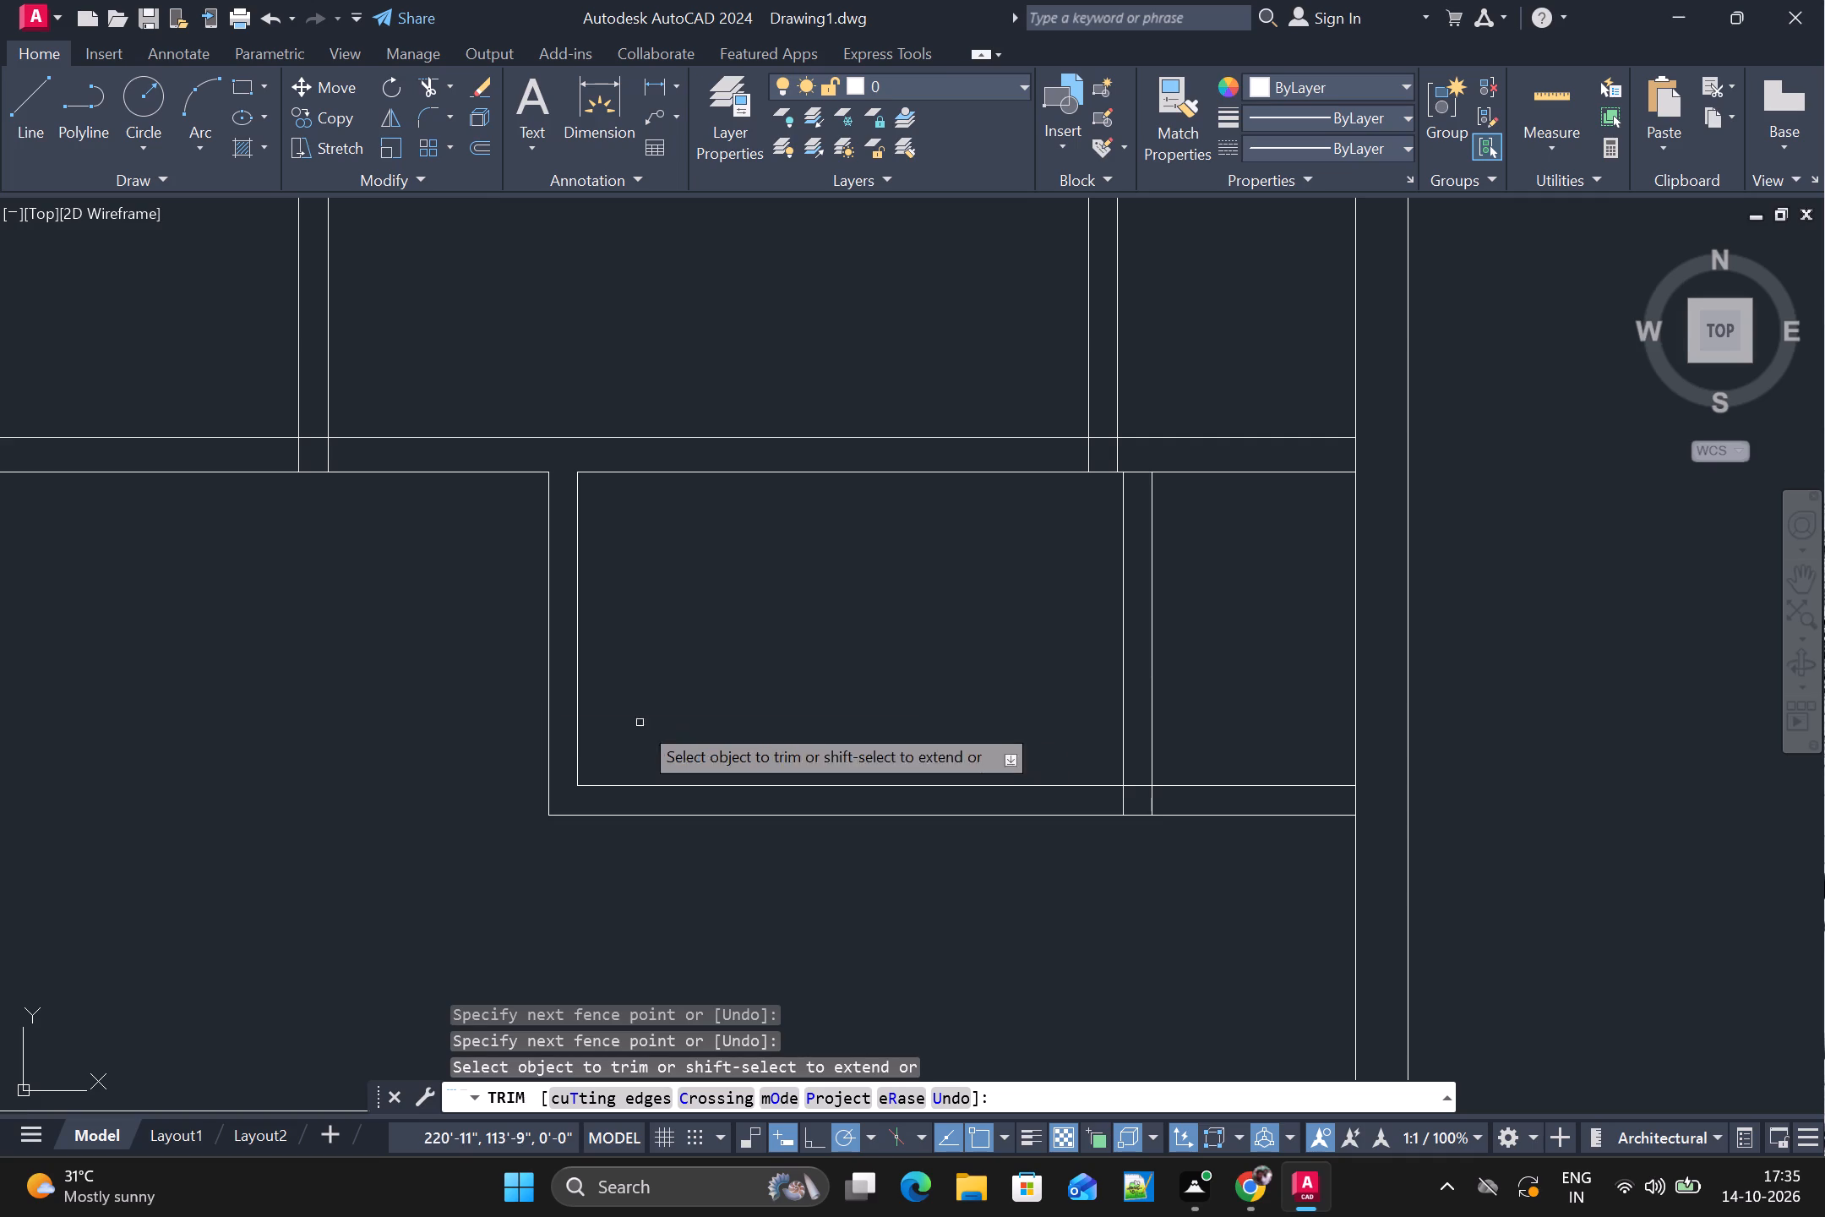
scroll(755, 552, "down", 2)
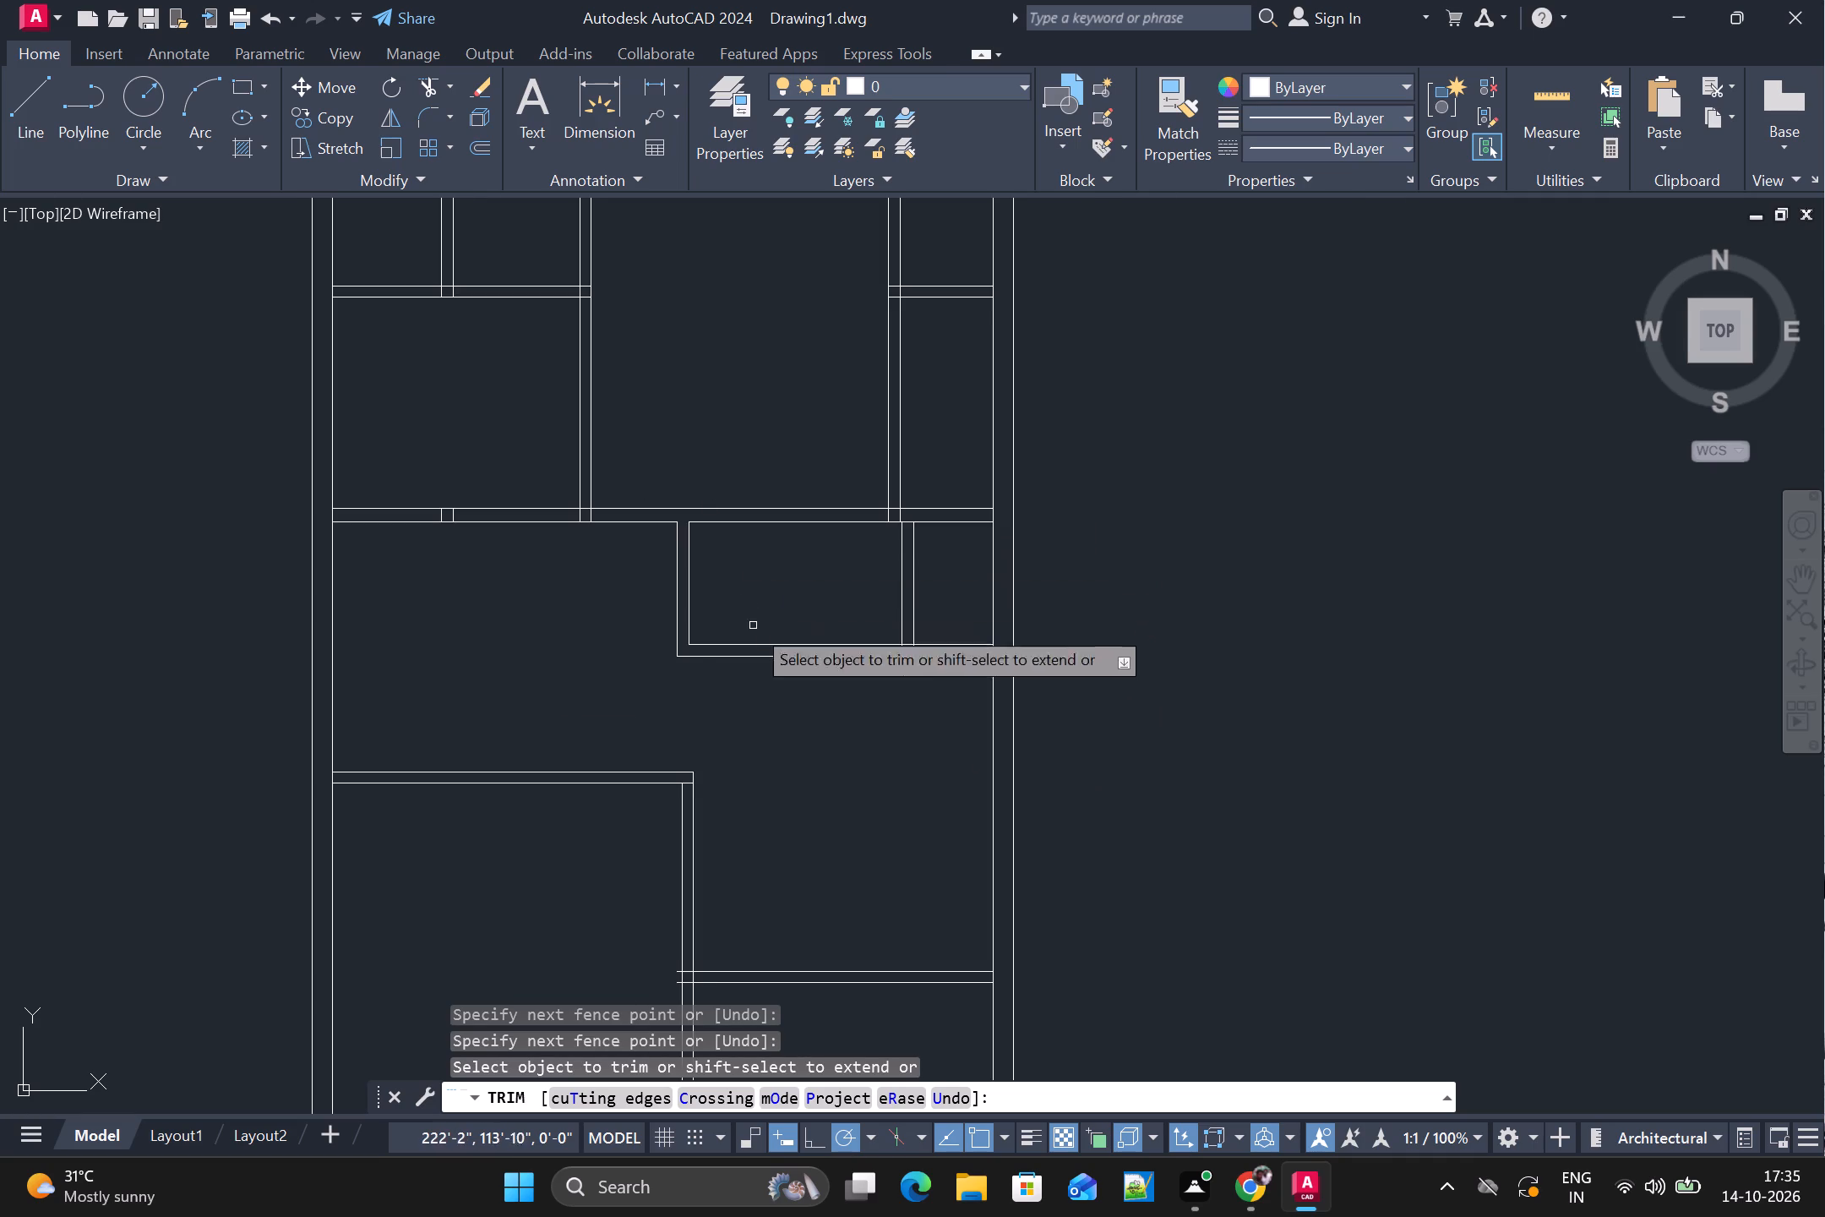
scroll(747, 664, "down", 2)
scroll(742, 720, "up", 2)
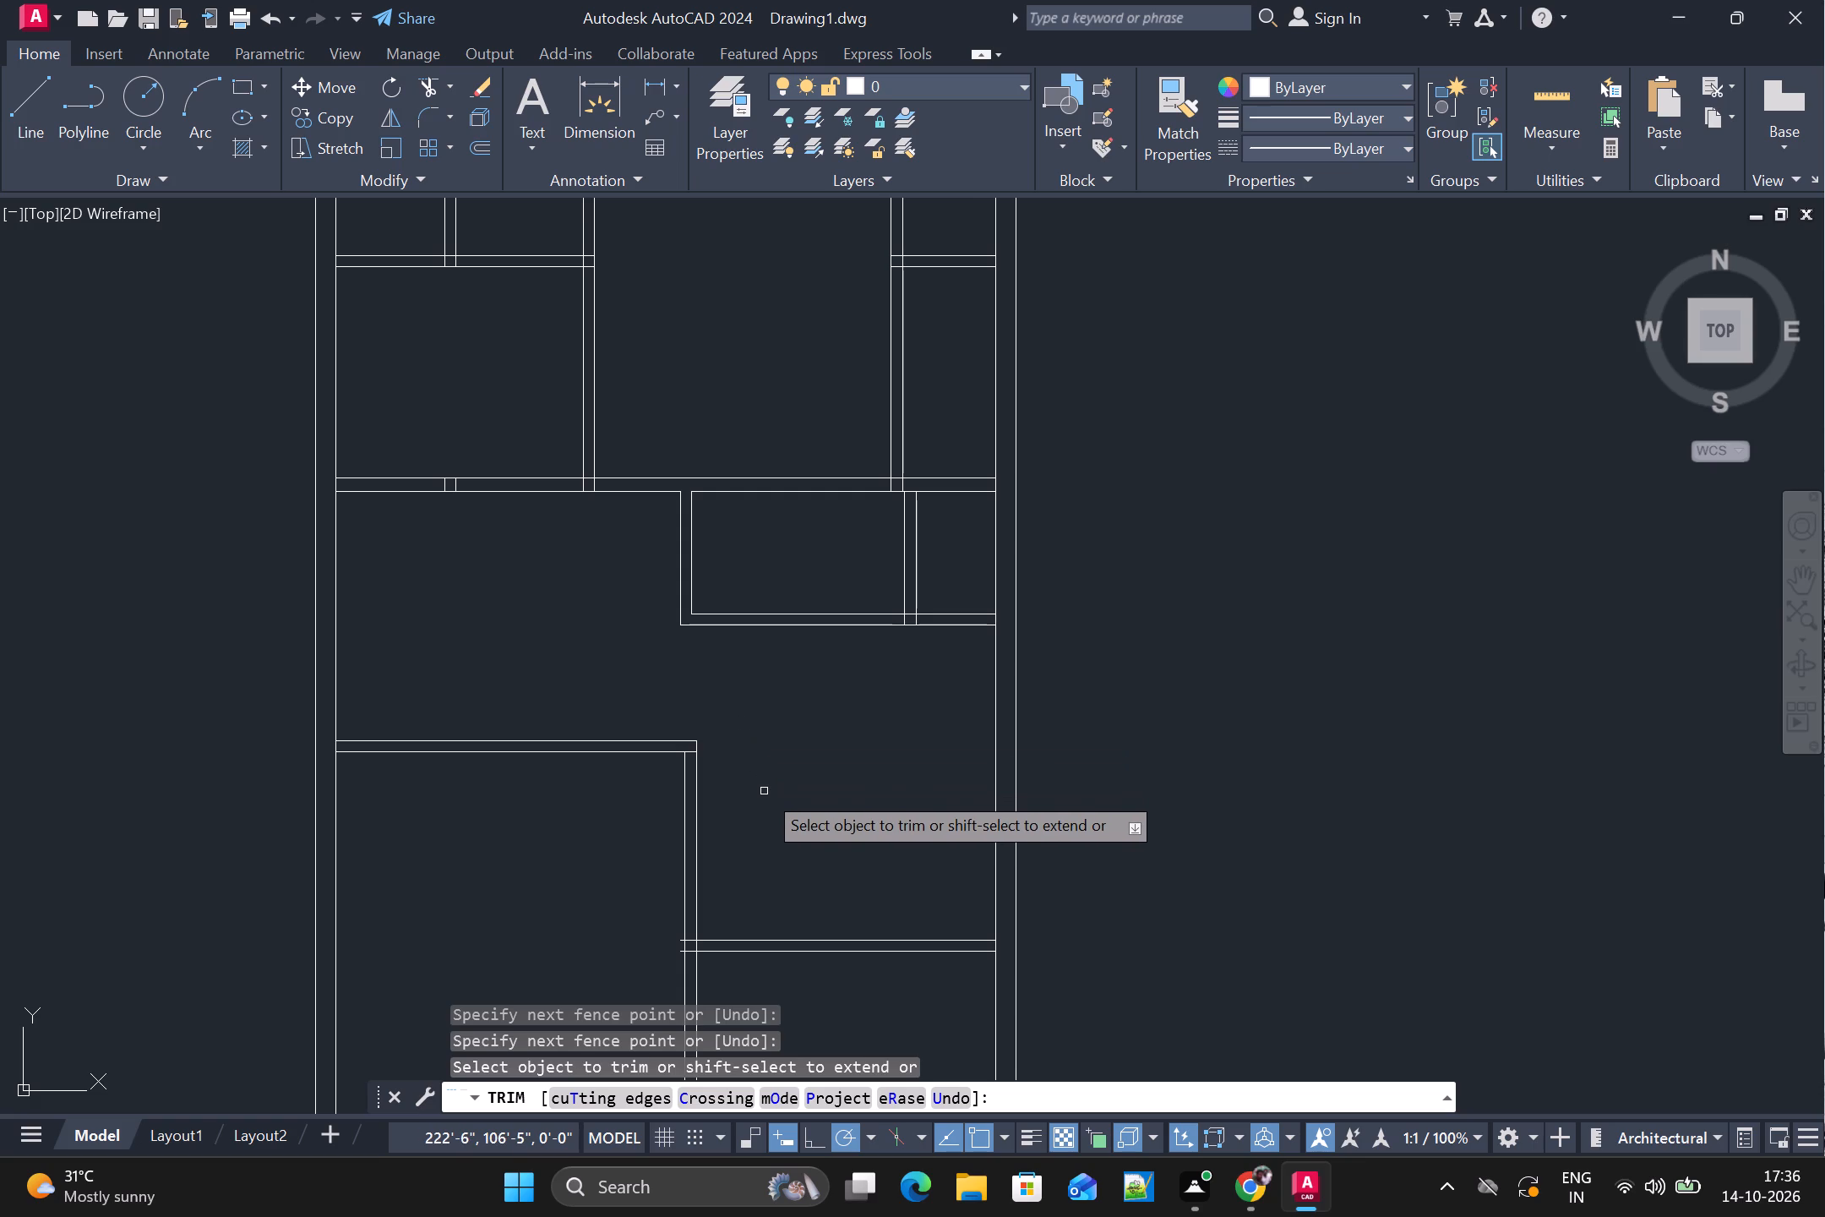
scroll(764, 791, "down", 1)
middle_click_drag(776, 789, 748, 816)
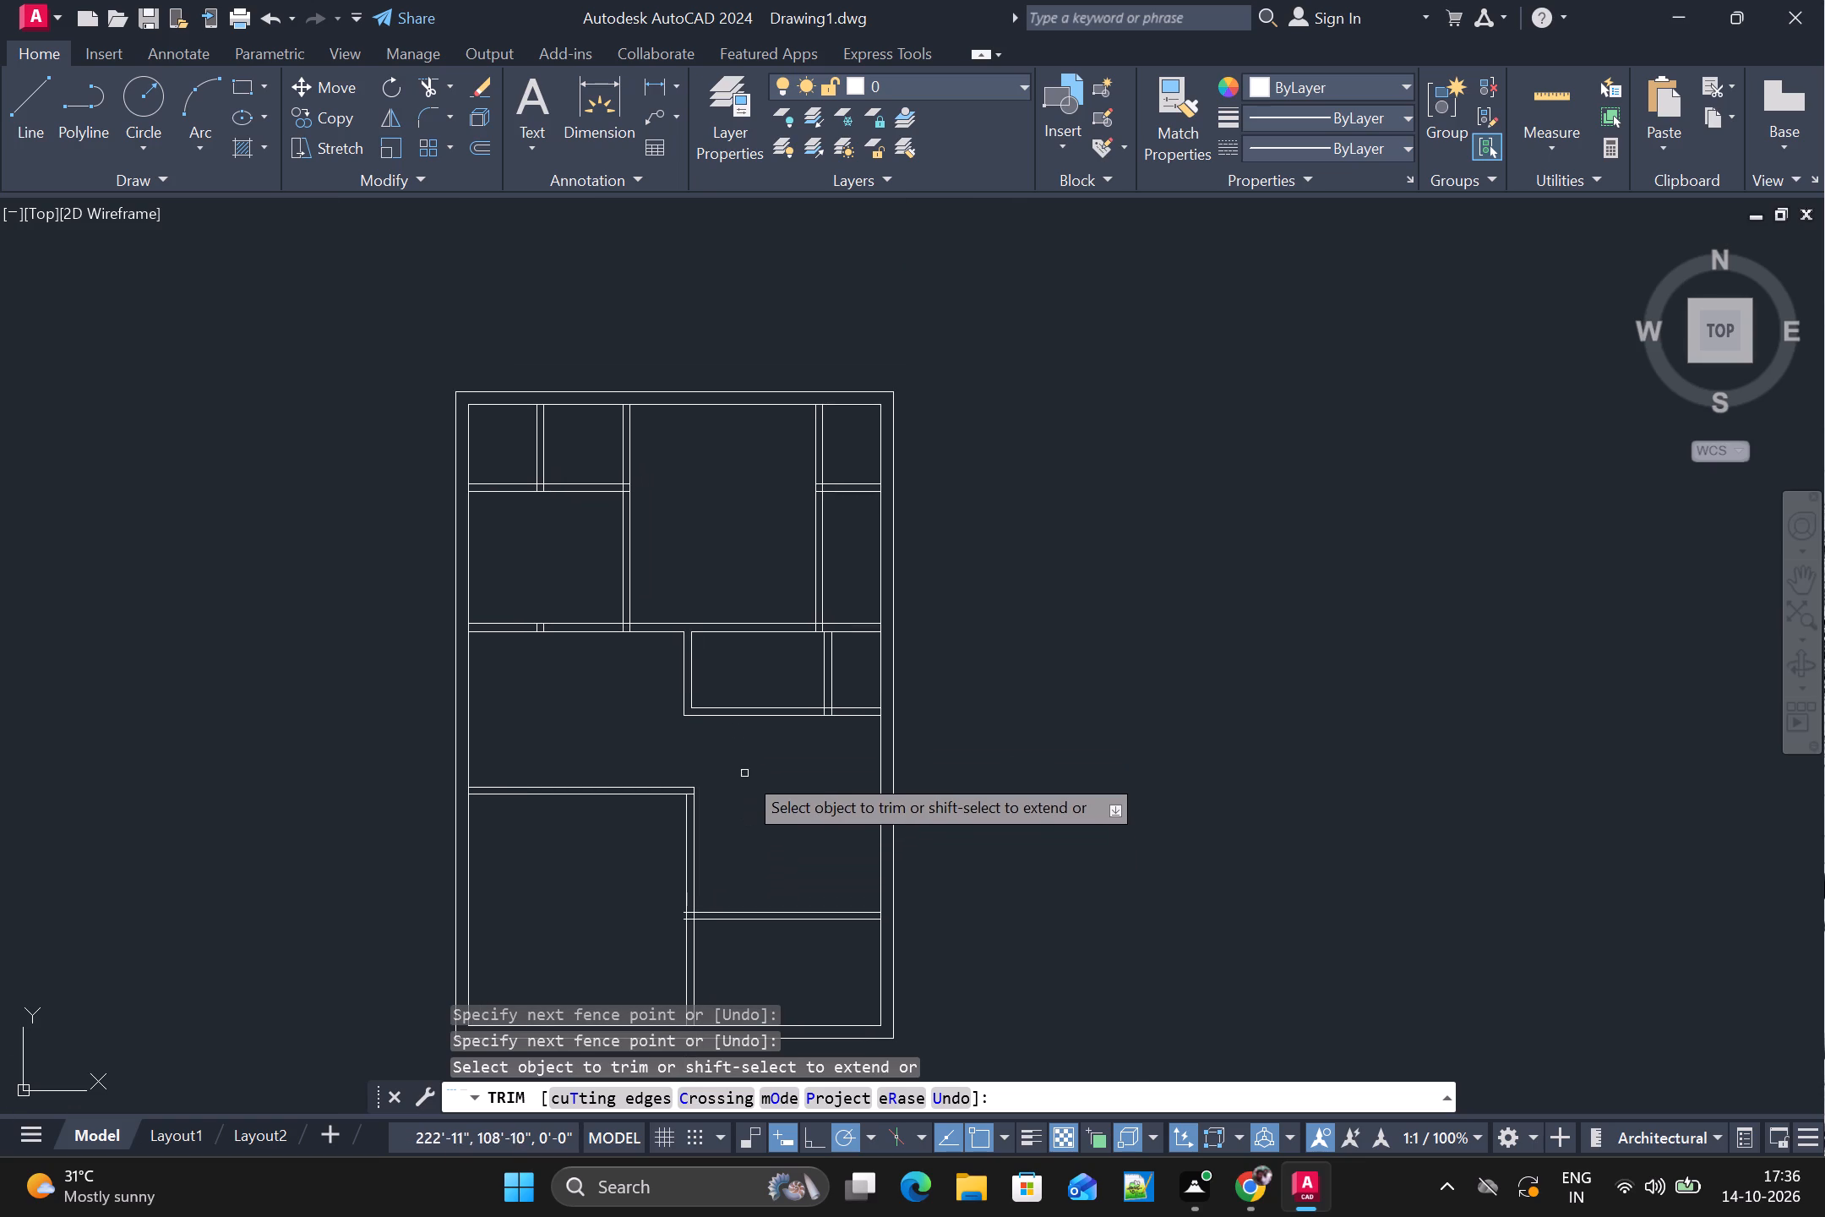
key("Escape")
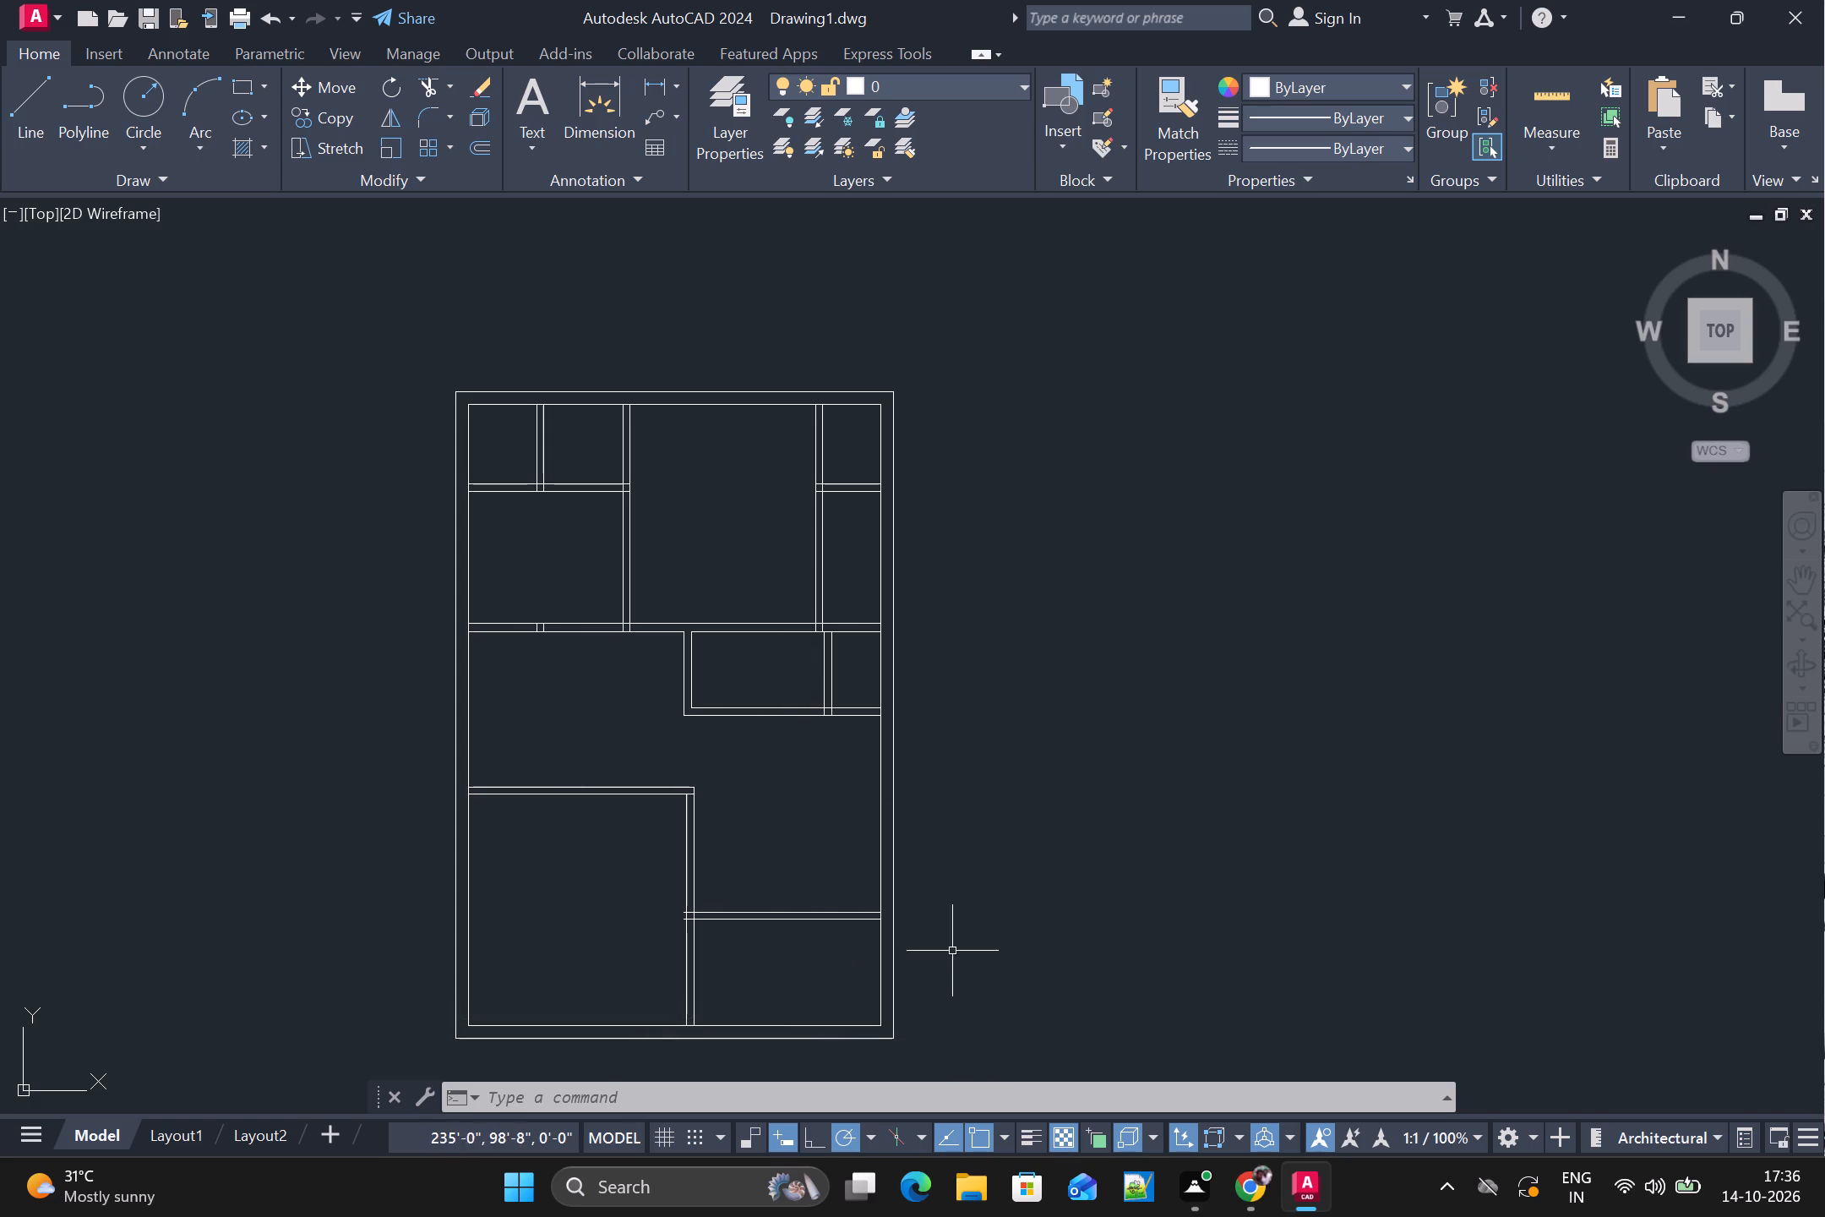
Insert the Imperial door, toilet and vehicle blocks from the architectural tool palette in the empty area right of the plan.
middle_click_drag(987, 884, 947, 930)
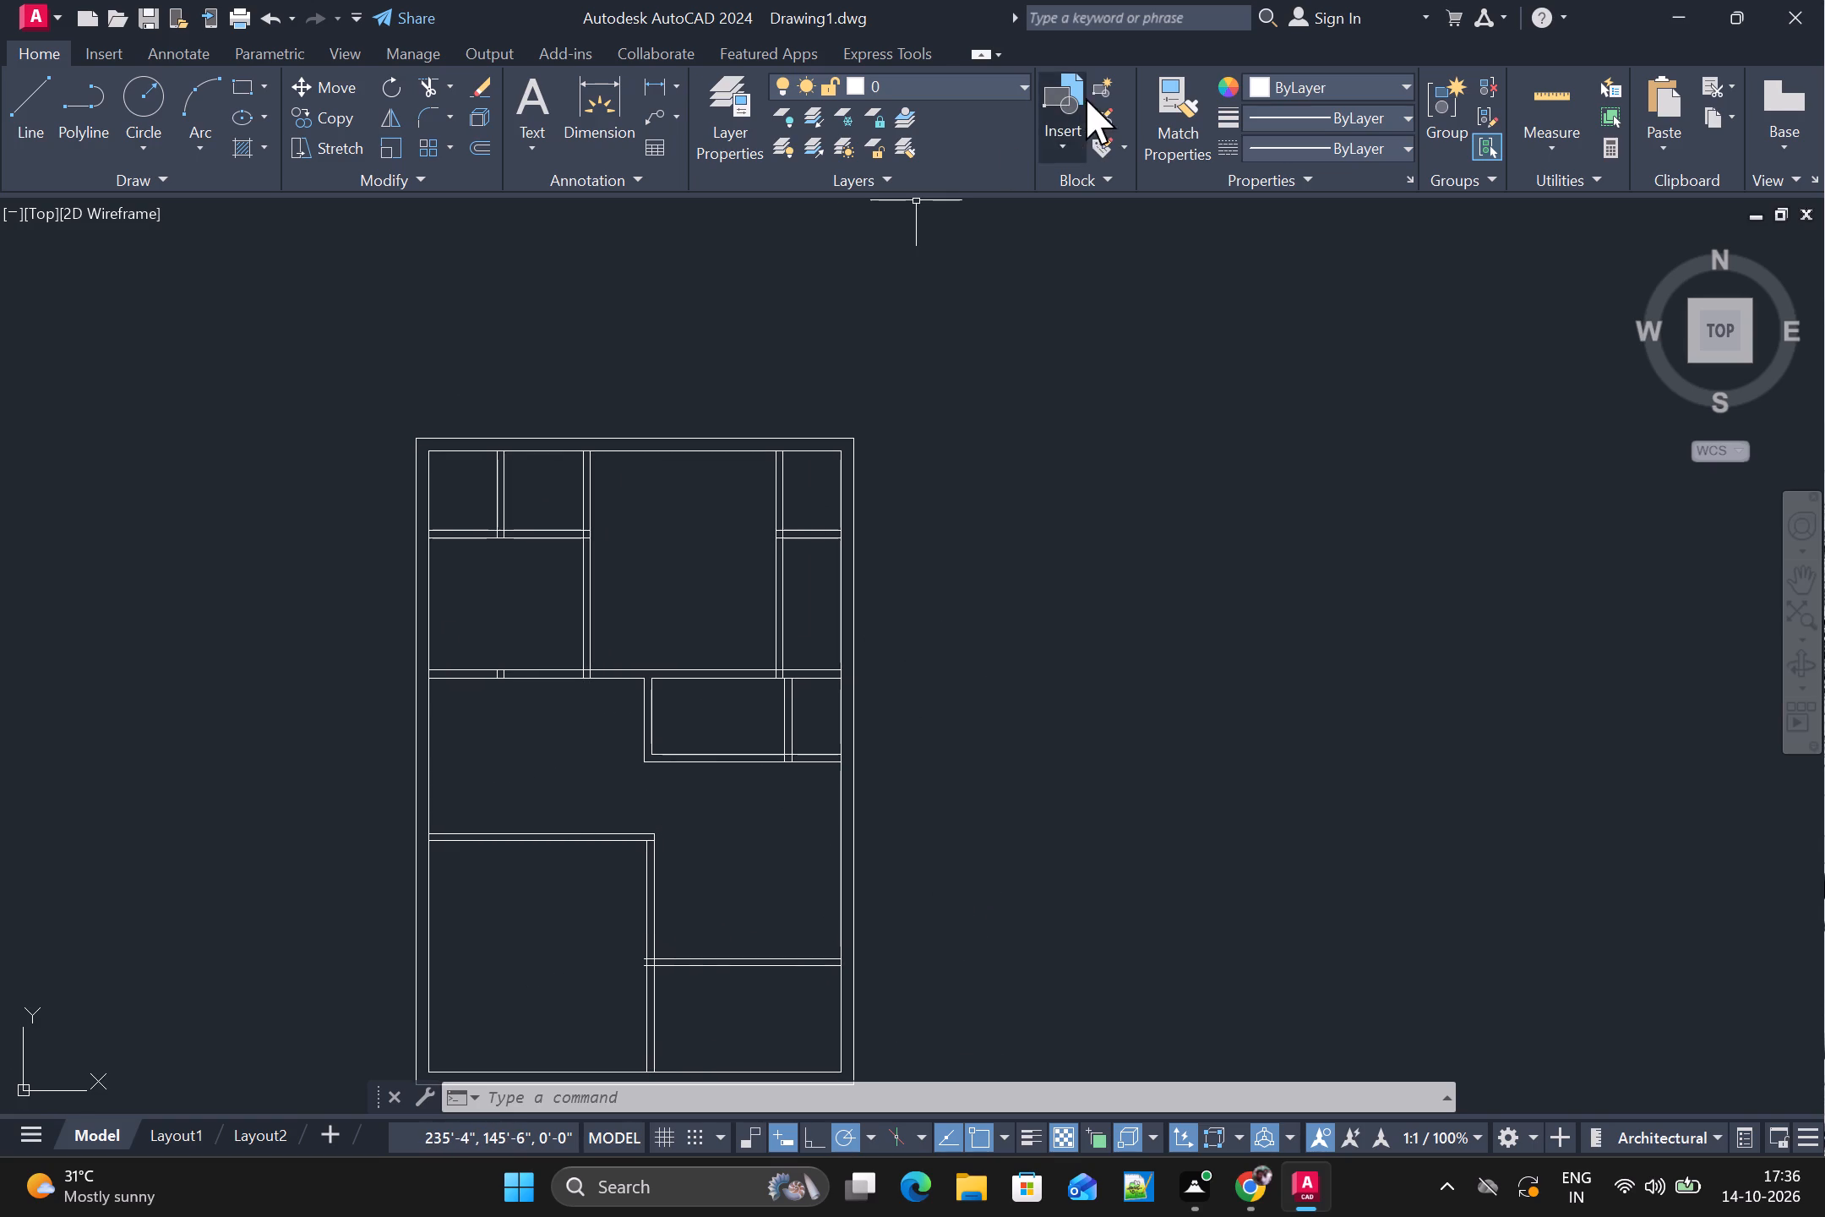
type("TP")
key("Return")
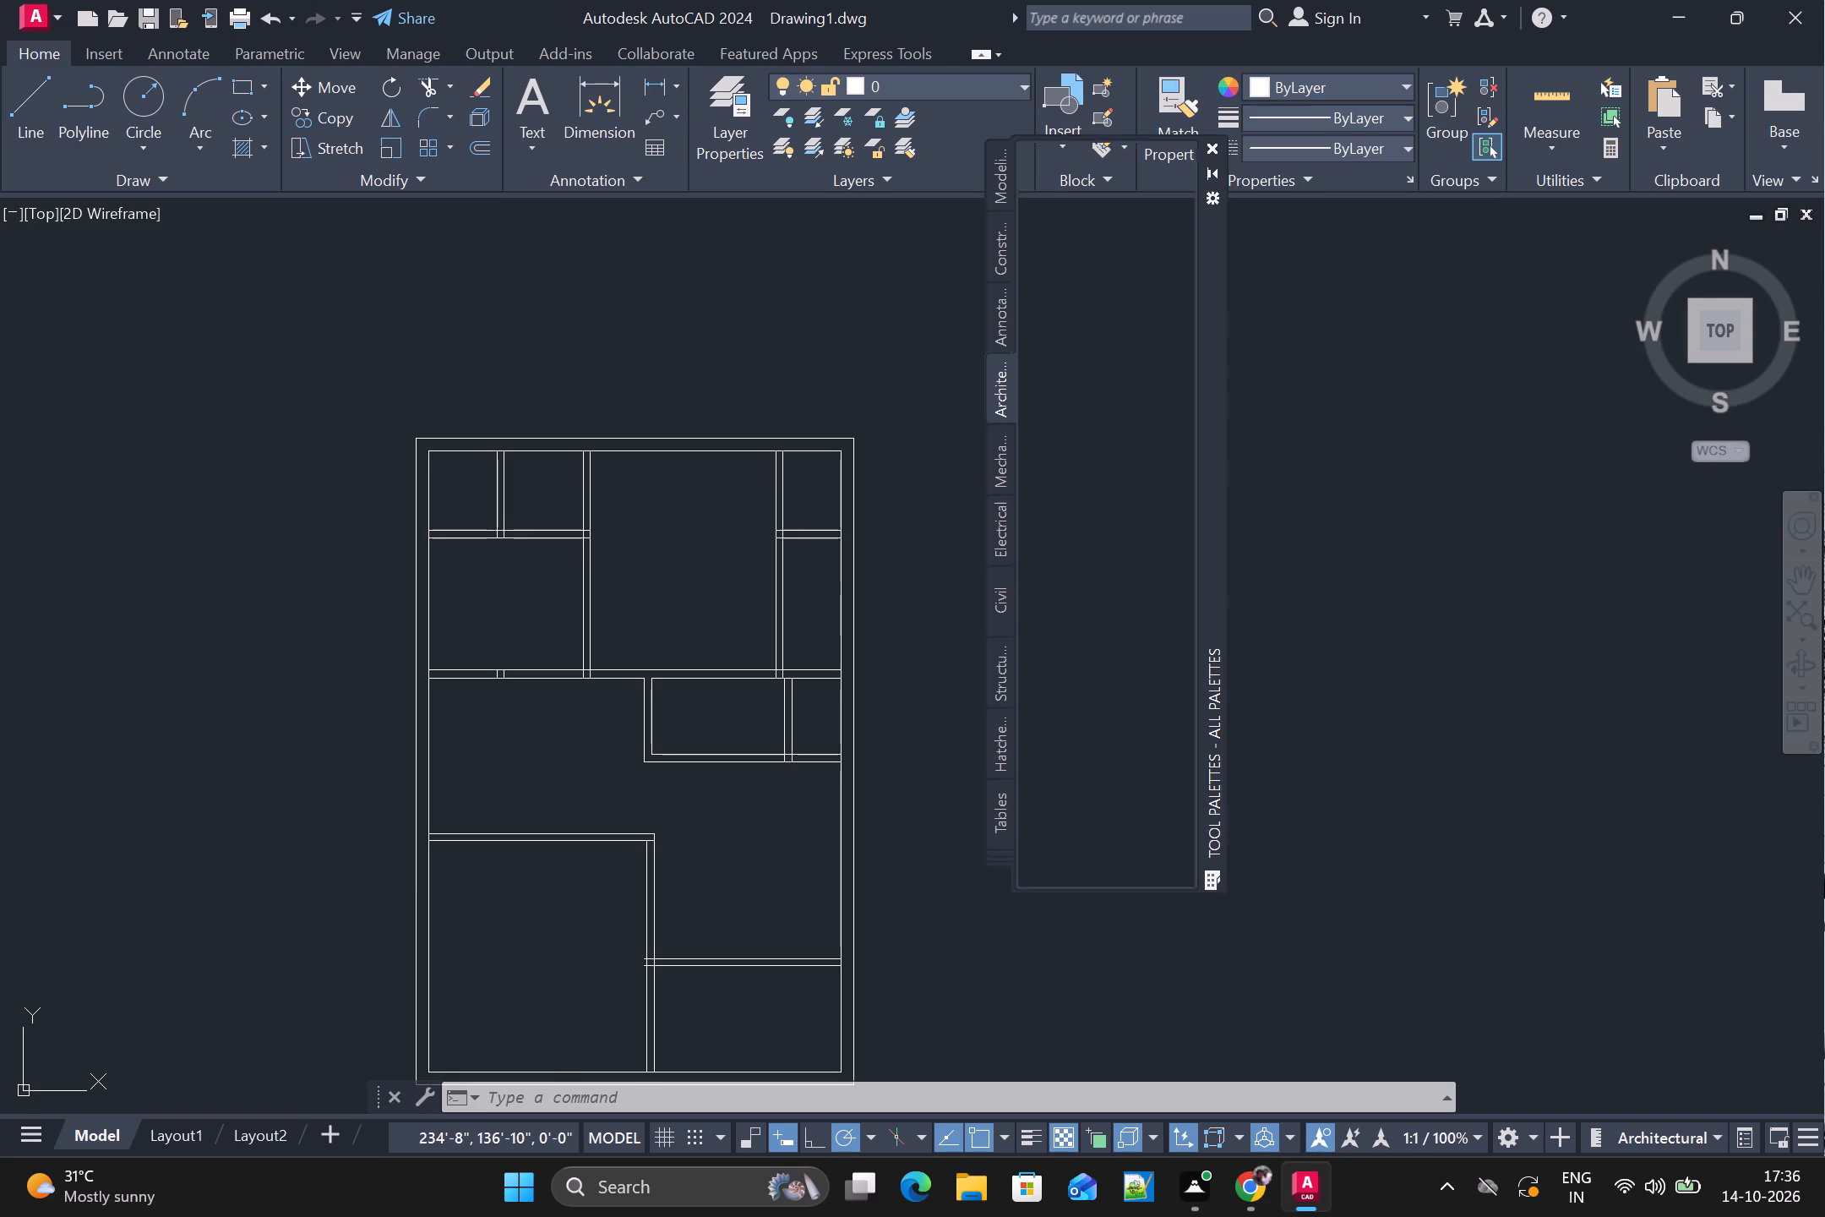
left_click(1089, 225)
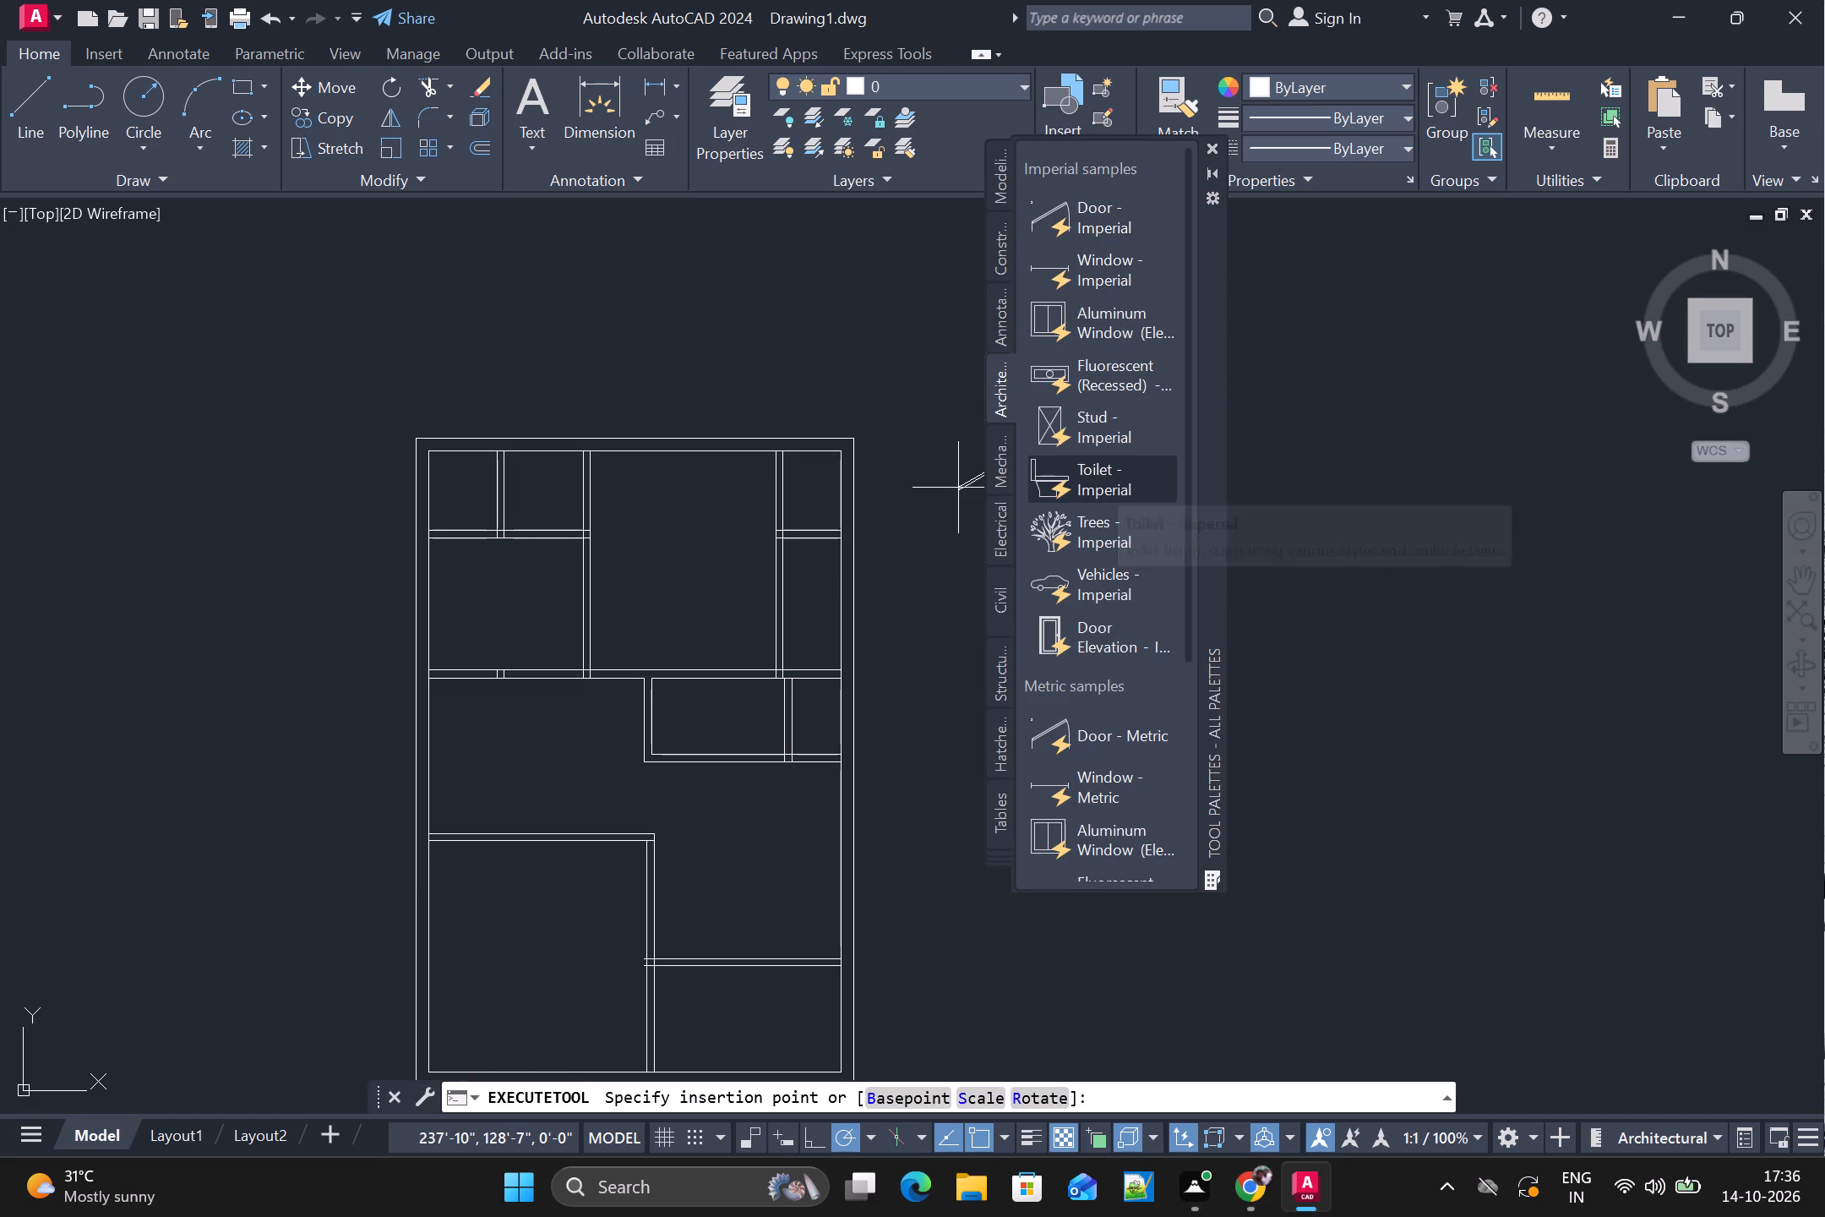
left_click(958, 488)
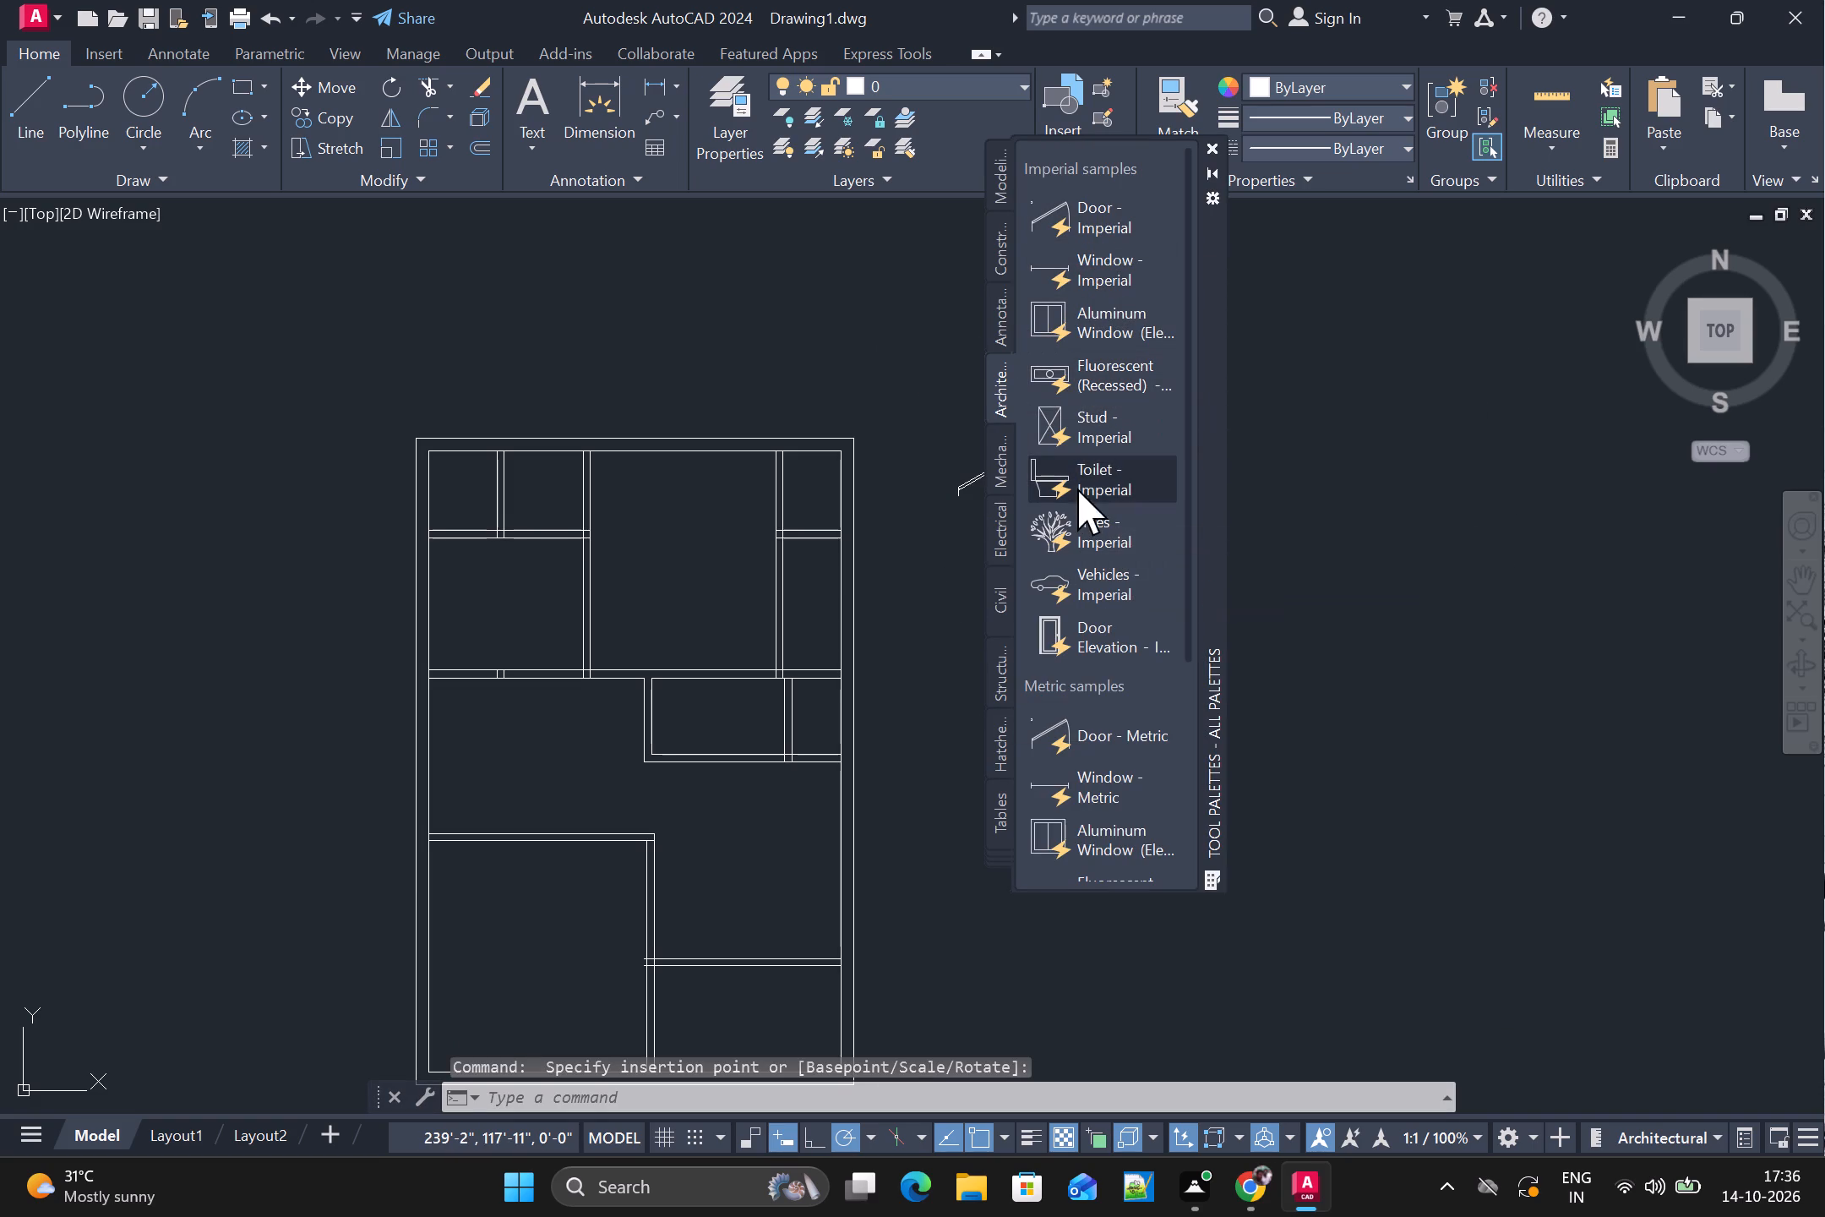
left_click_drag(1077, 490, 1321, 526)
left_click(1327, 521)
left_click_drag(1101, 582, 1437, 631)
left_click(1216, 151)
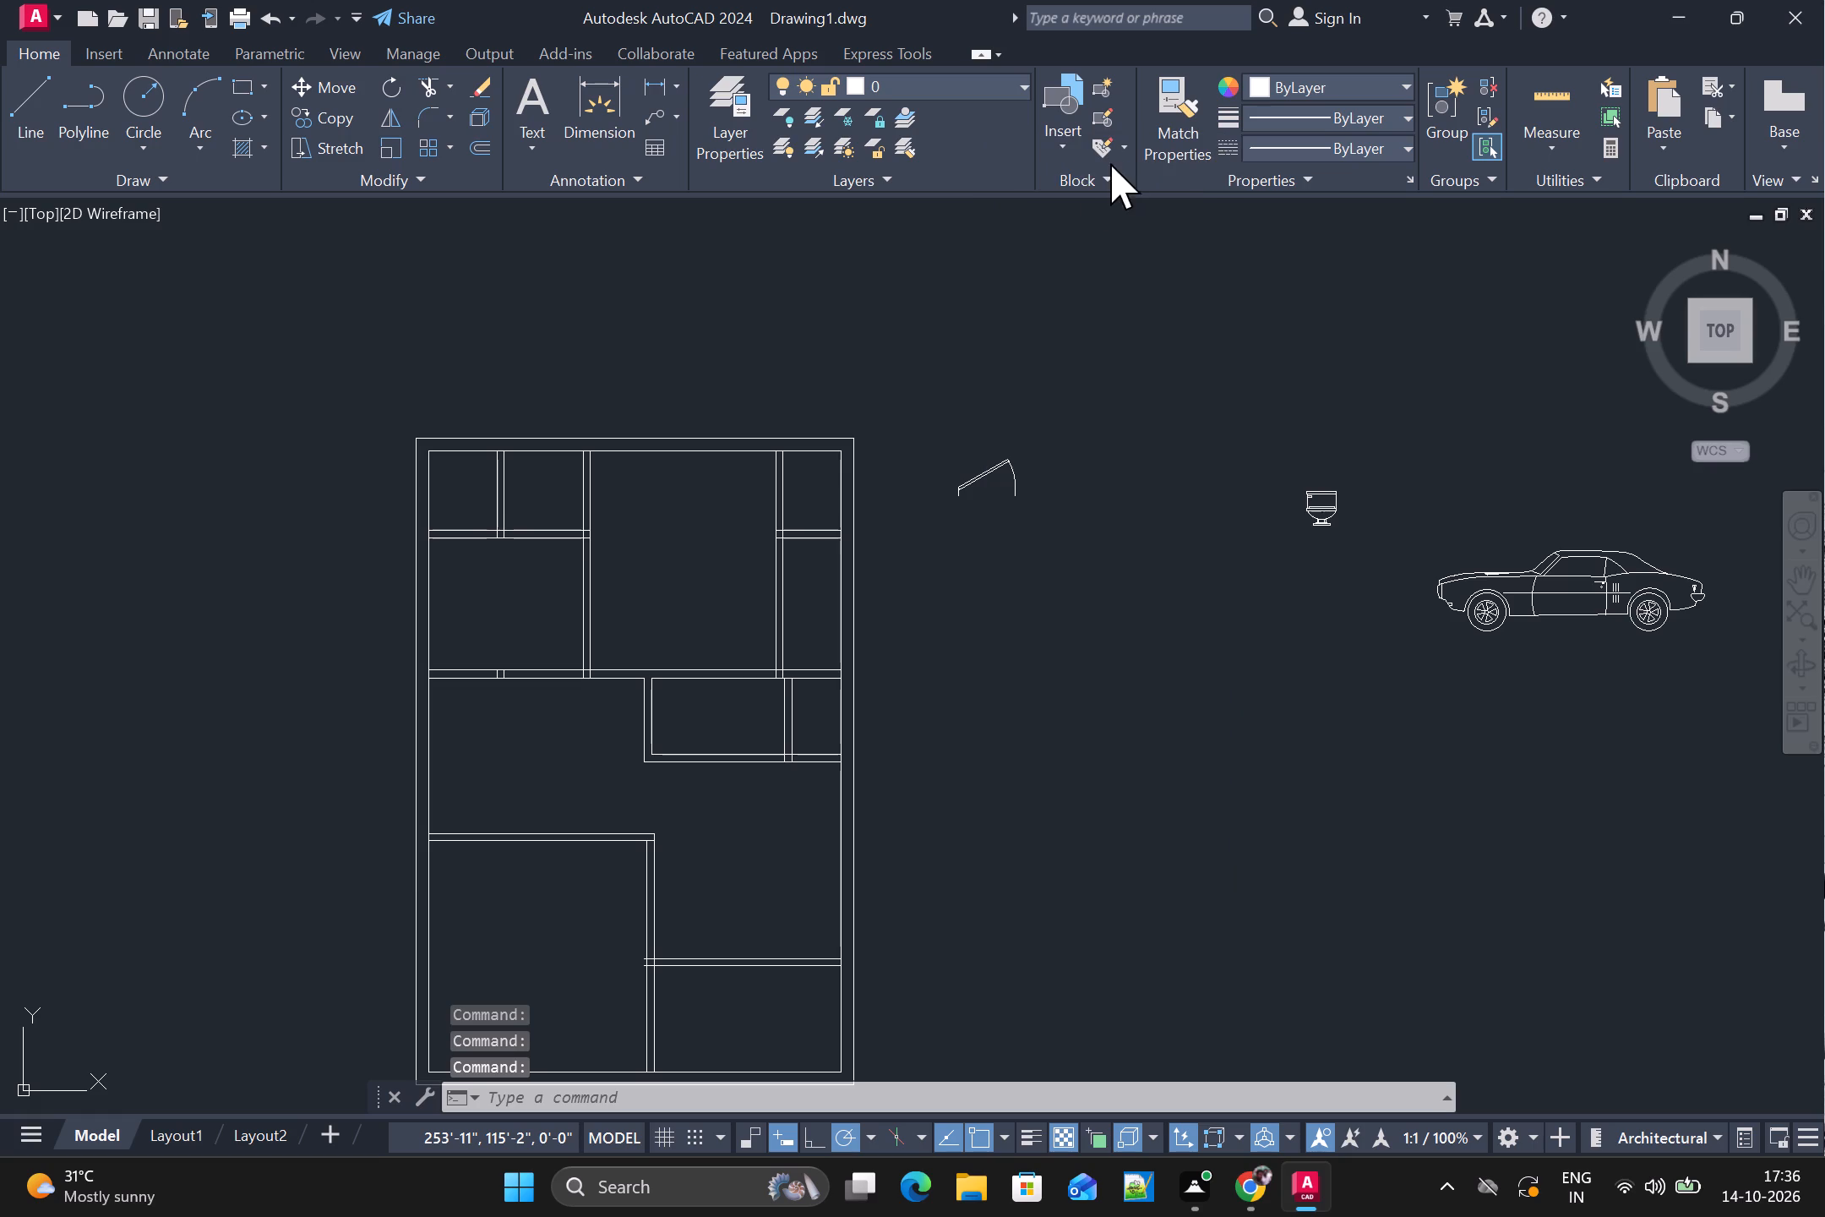
Insert the recent Dining Set - 36 x 72 in. block in the open space just above the large lower-left room.
left_click(1070, 140)
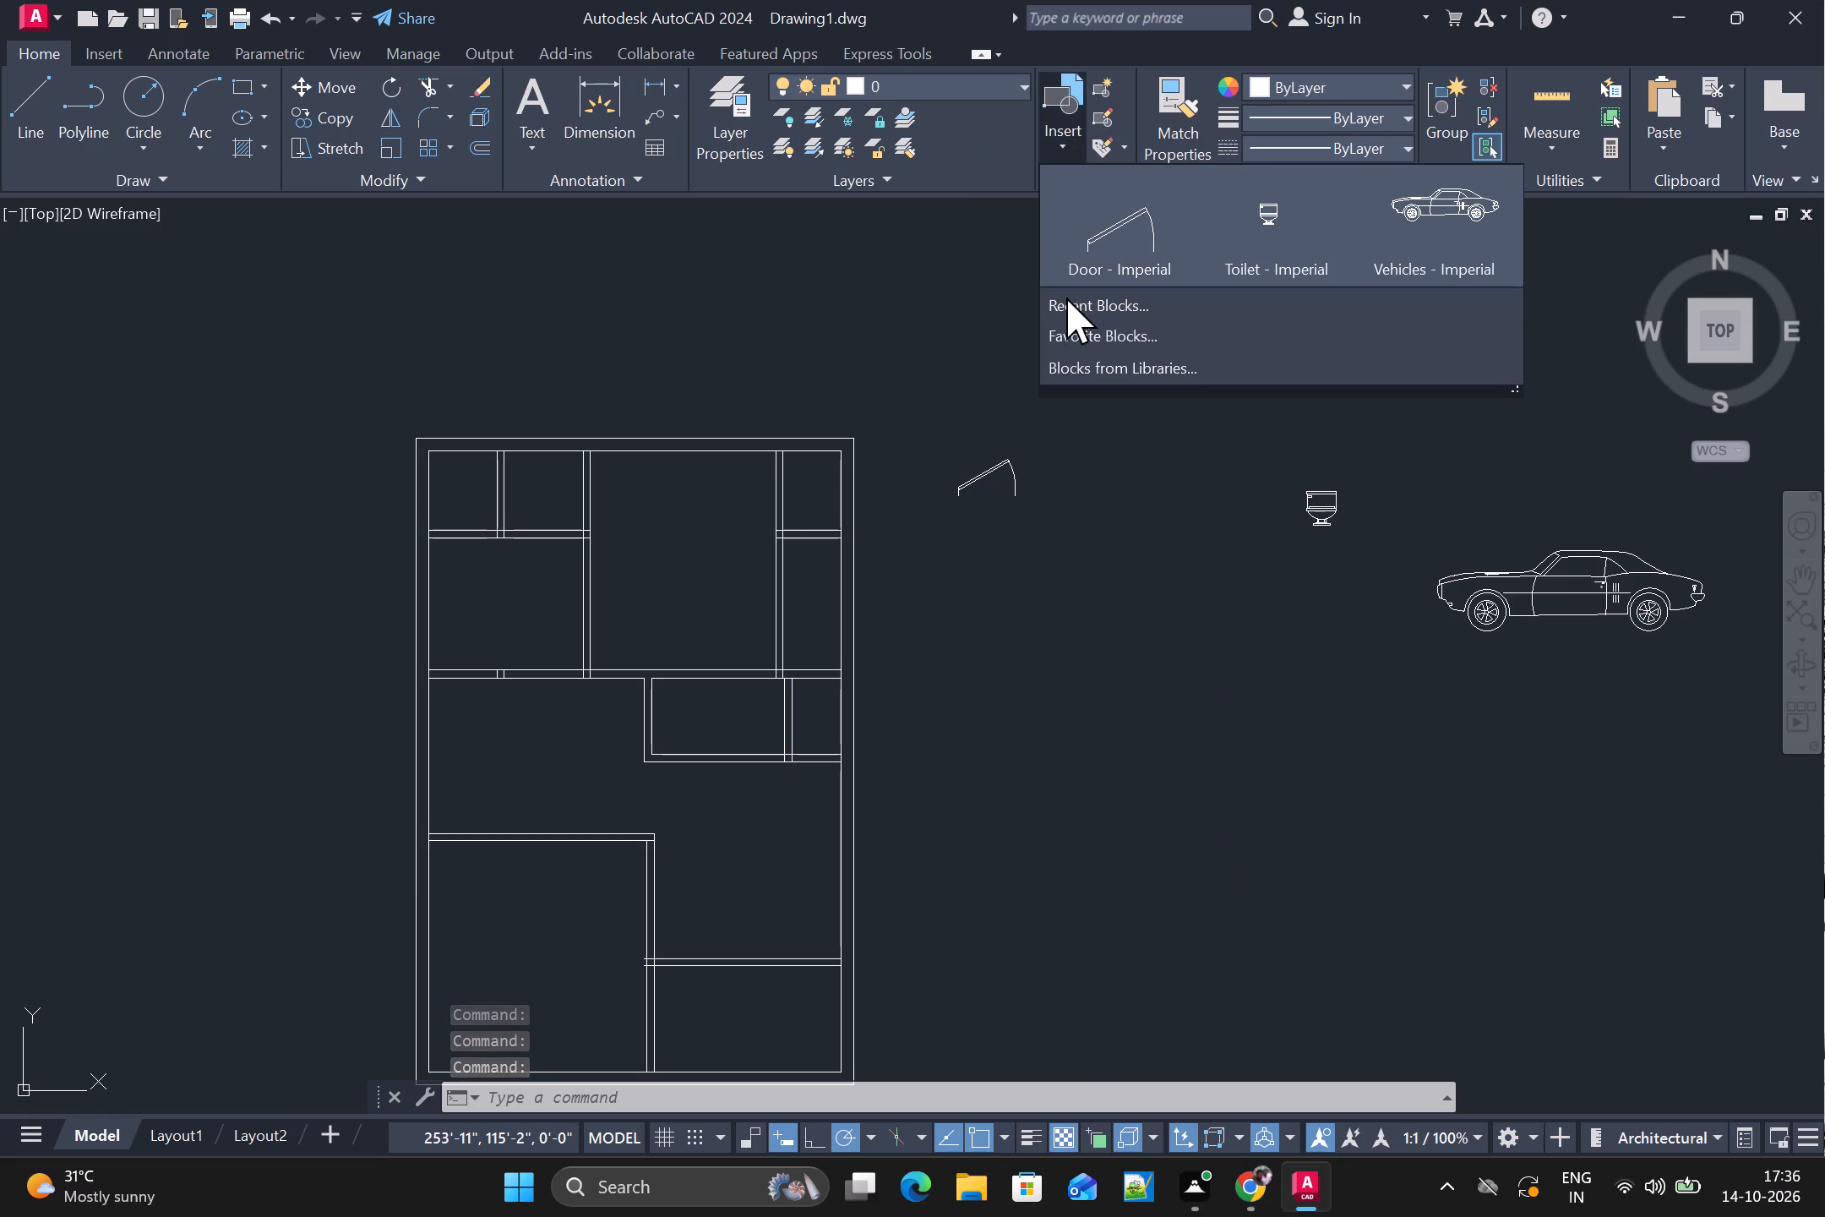
left_click(1106, 311)
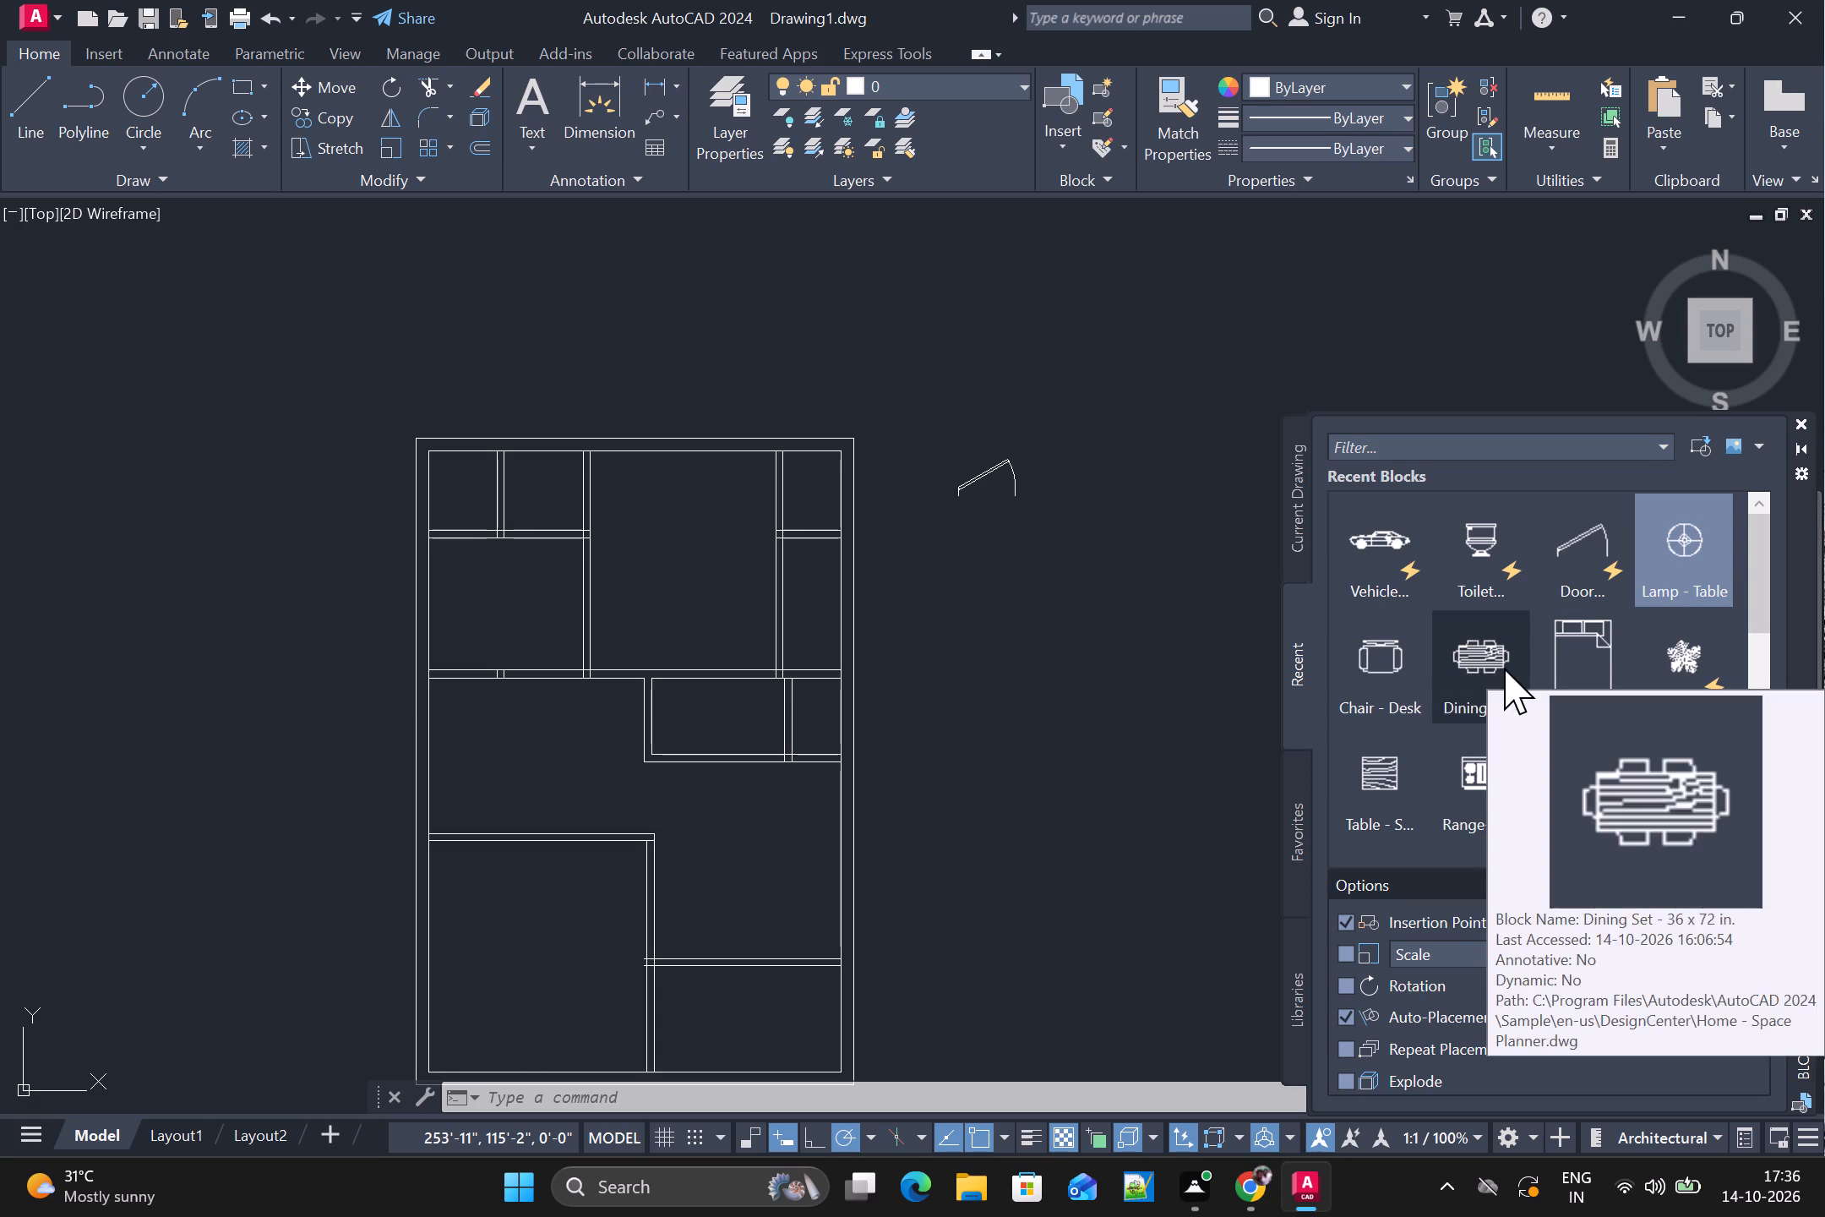
left_click_drag(1504, 668, 519, 774)
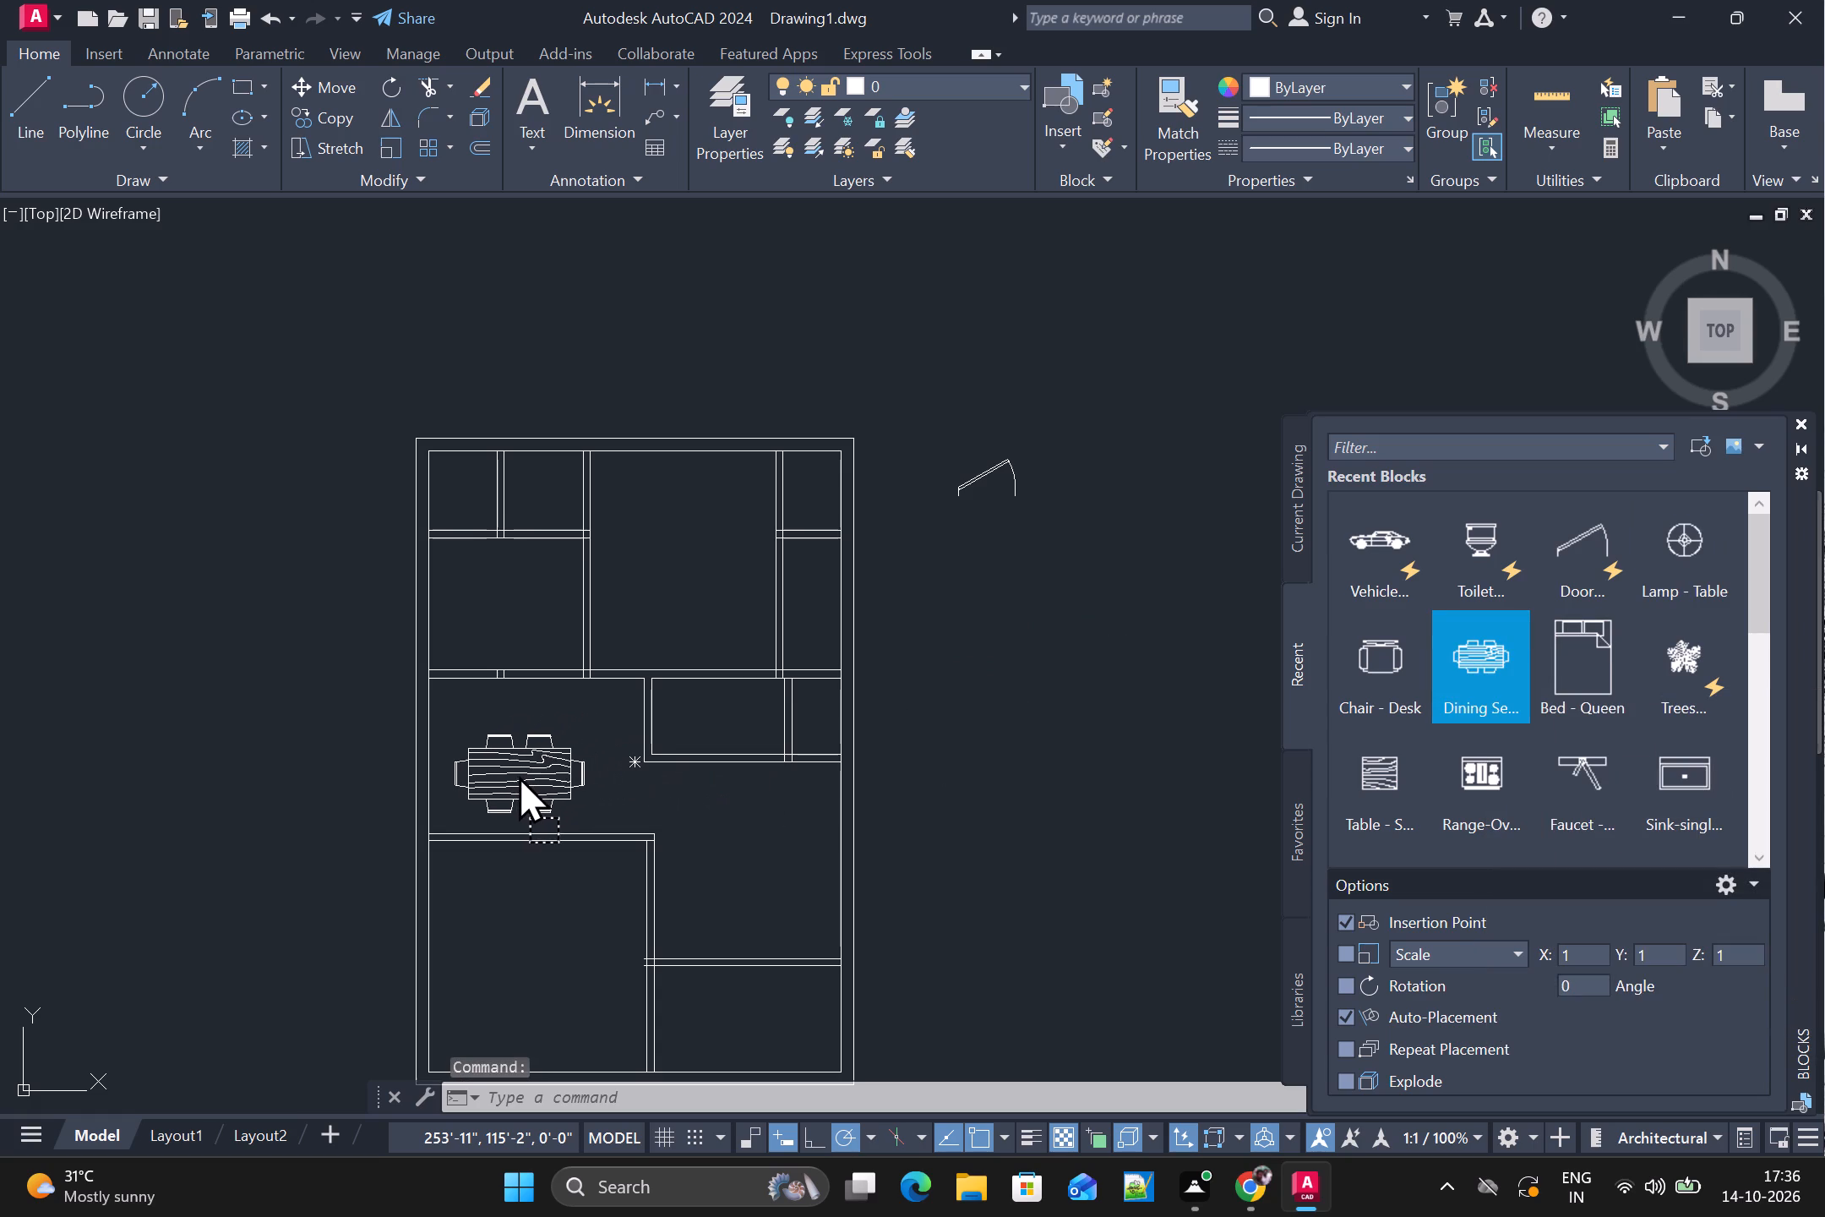
left_click_drag(519, 774, 517, 775)
Insert the recent range-oven, faucet, single sink and table lamp blocks in the empty area right of the plan.
left_click_drag(1484, 782, 1154, 781)
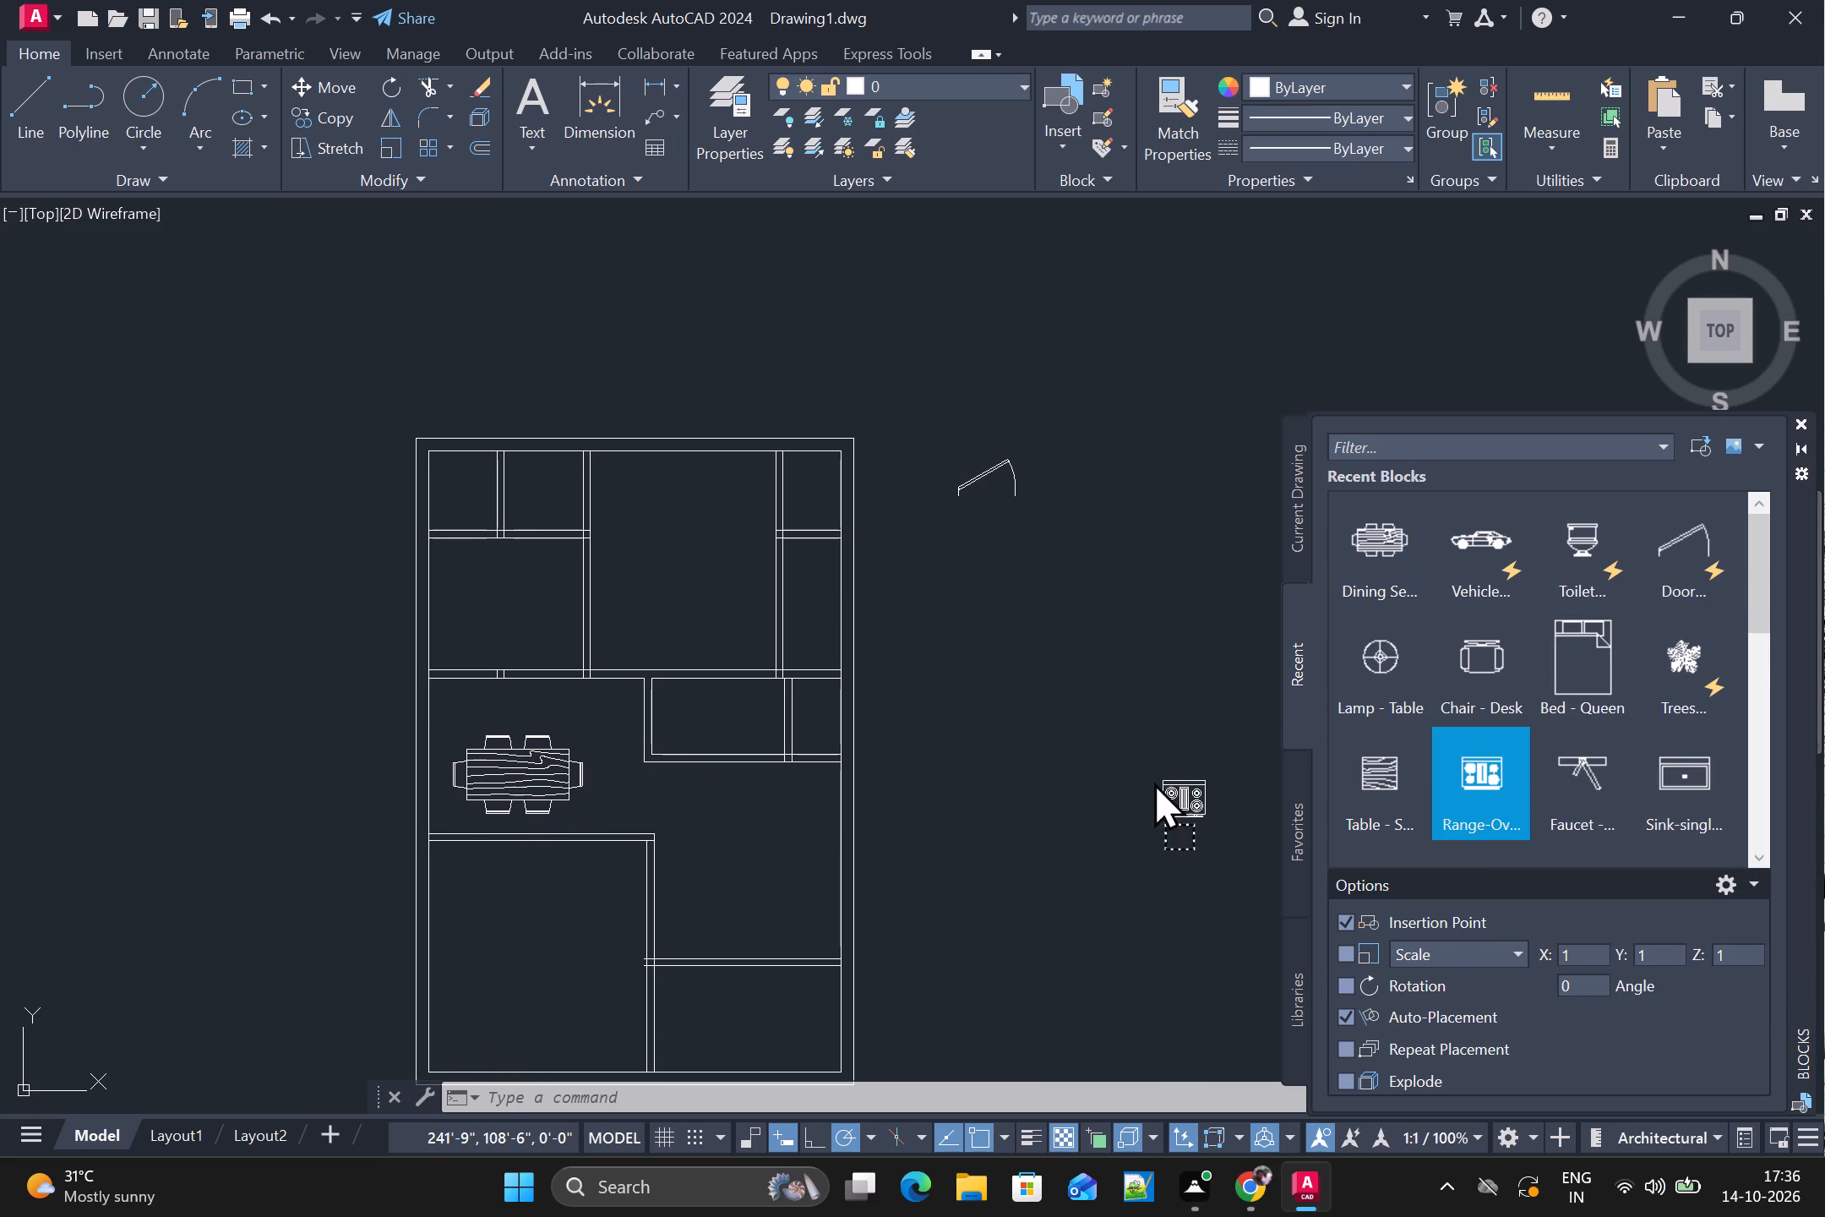
left_click_drag(1154, 781, 1070, 789)
left_click_drag(1583, 763, 1060, 749)
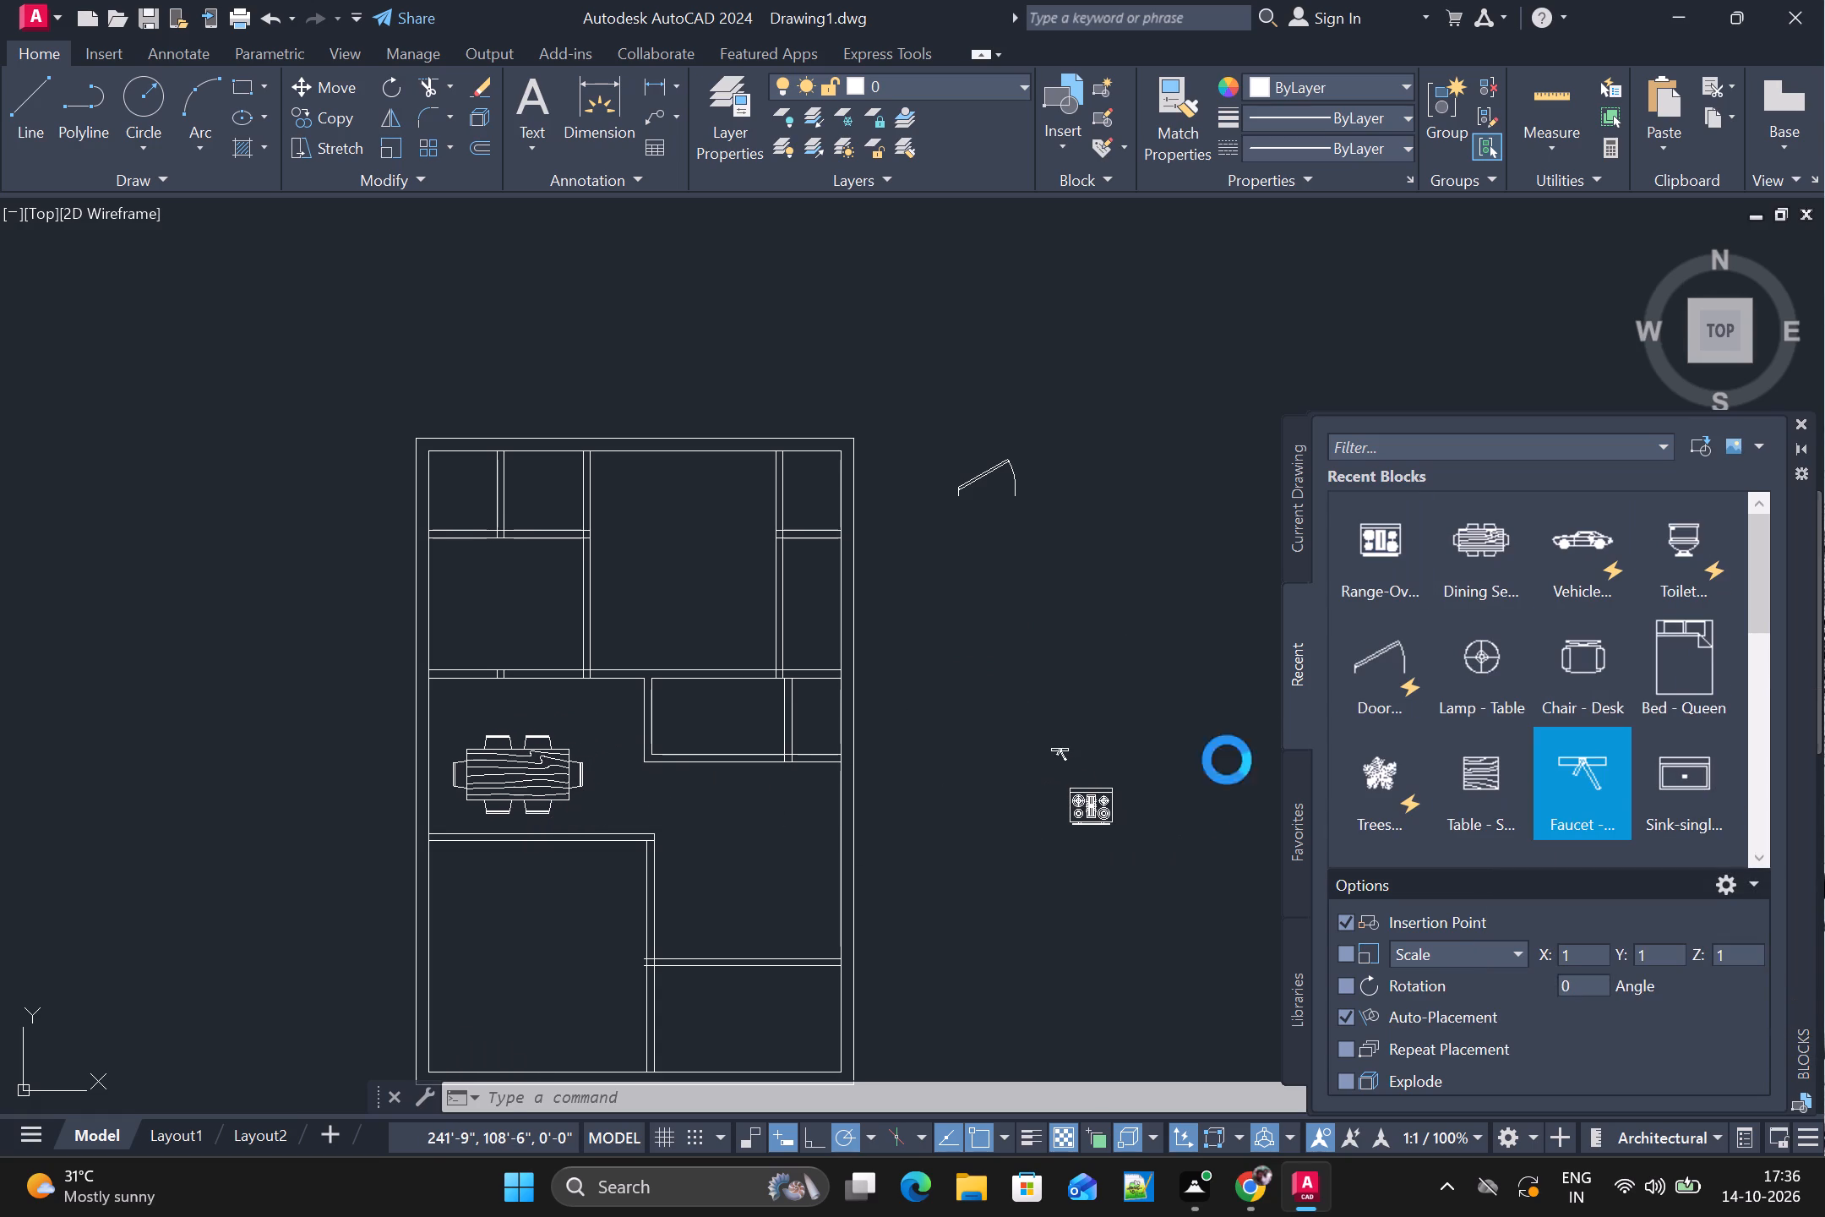
left_click_drag(1698, 759, 913, 680)
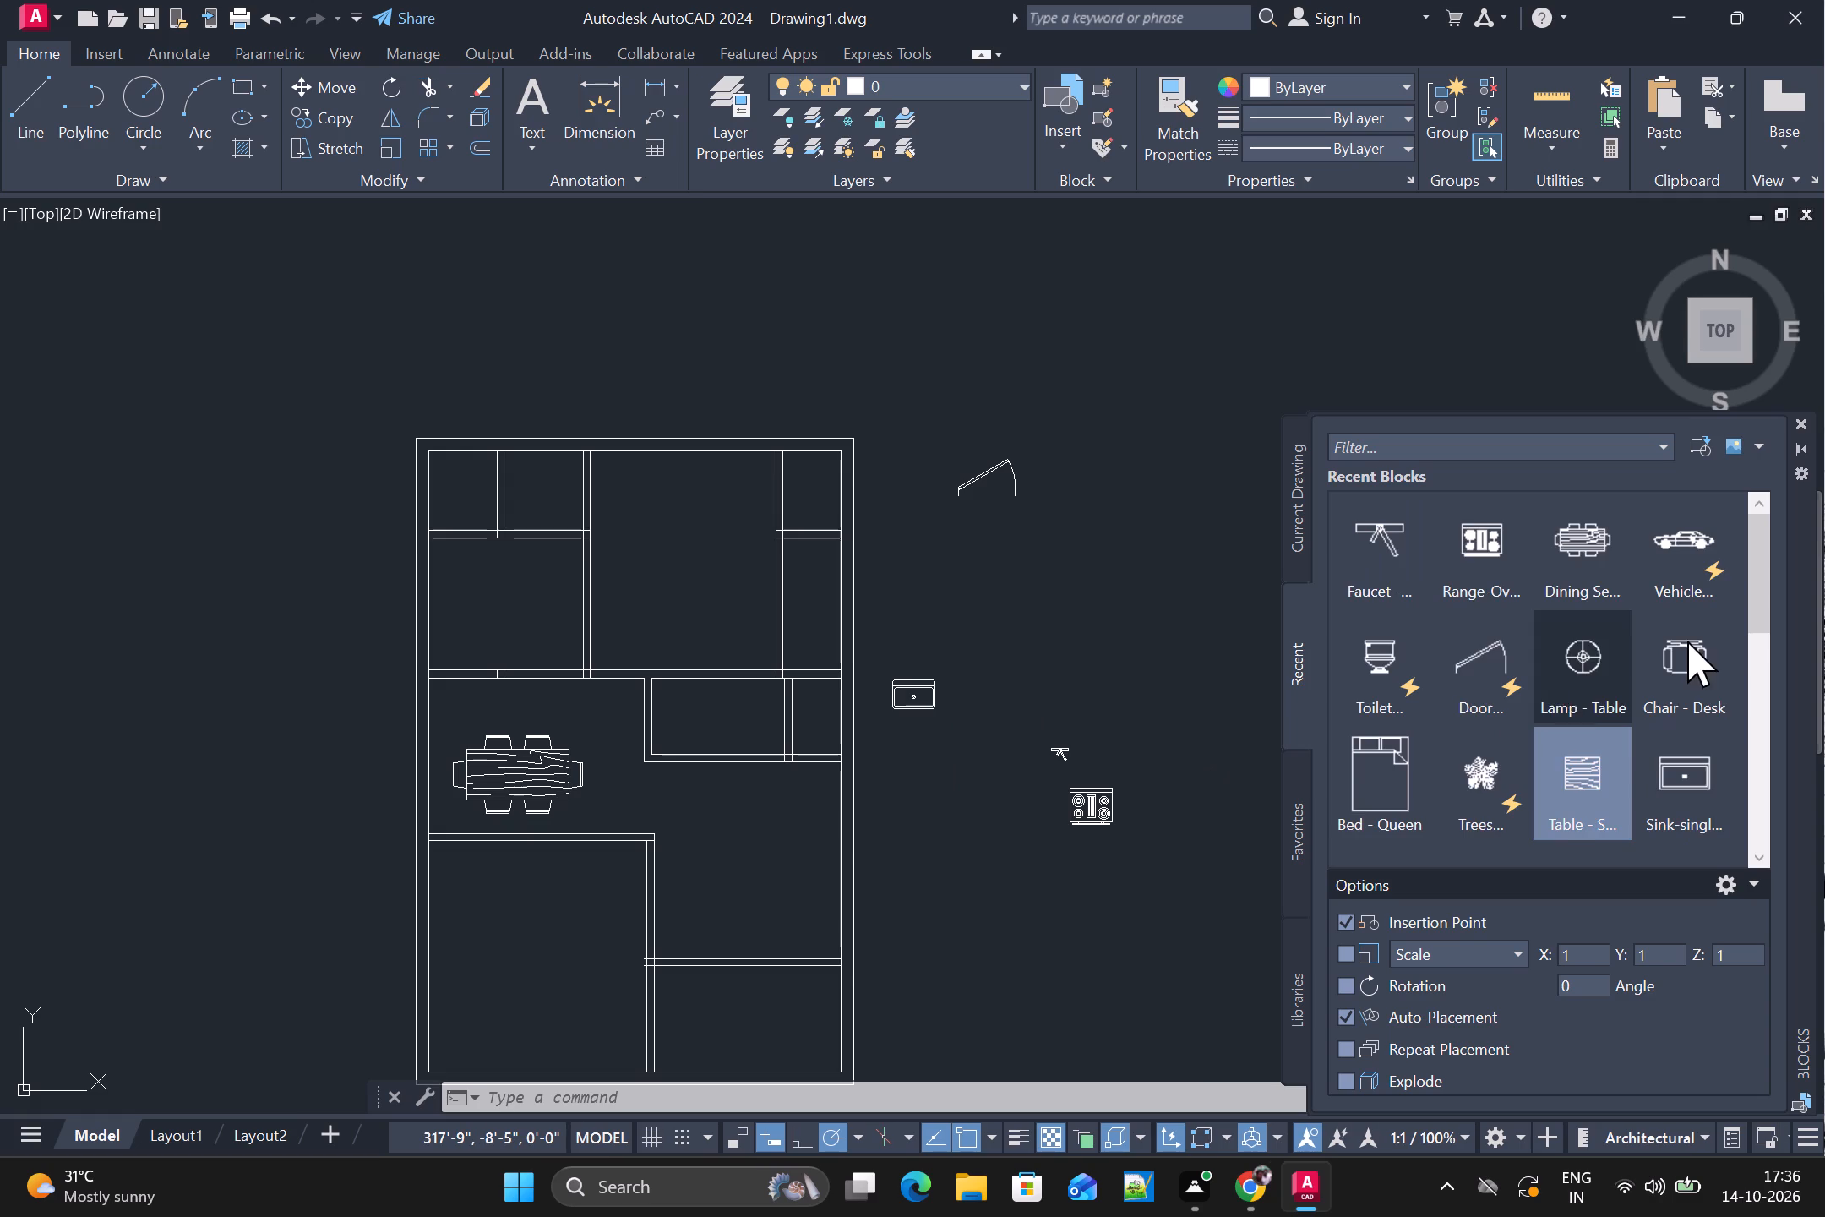
left_click_drag(1692, 639, 940, 846)
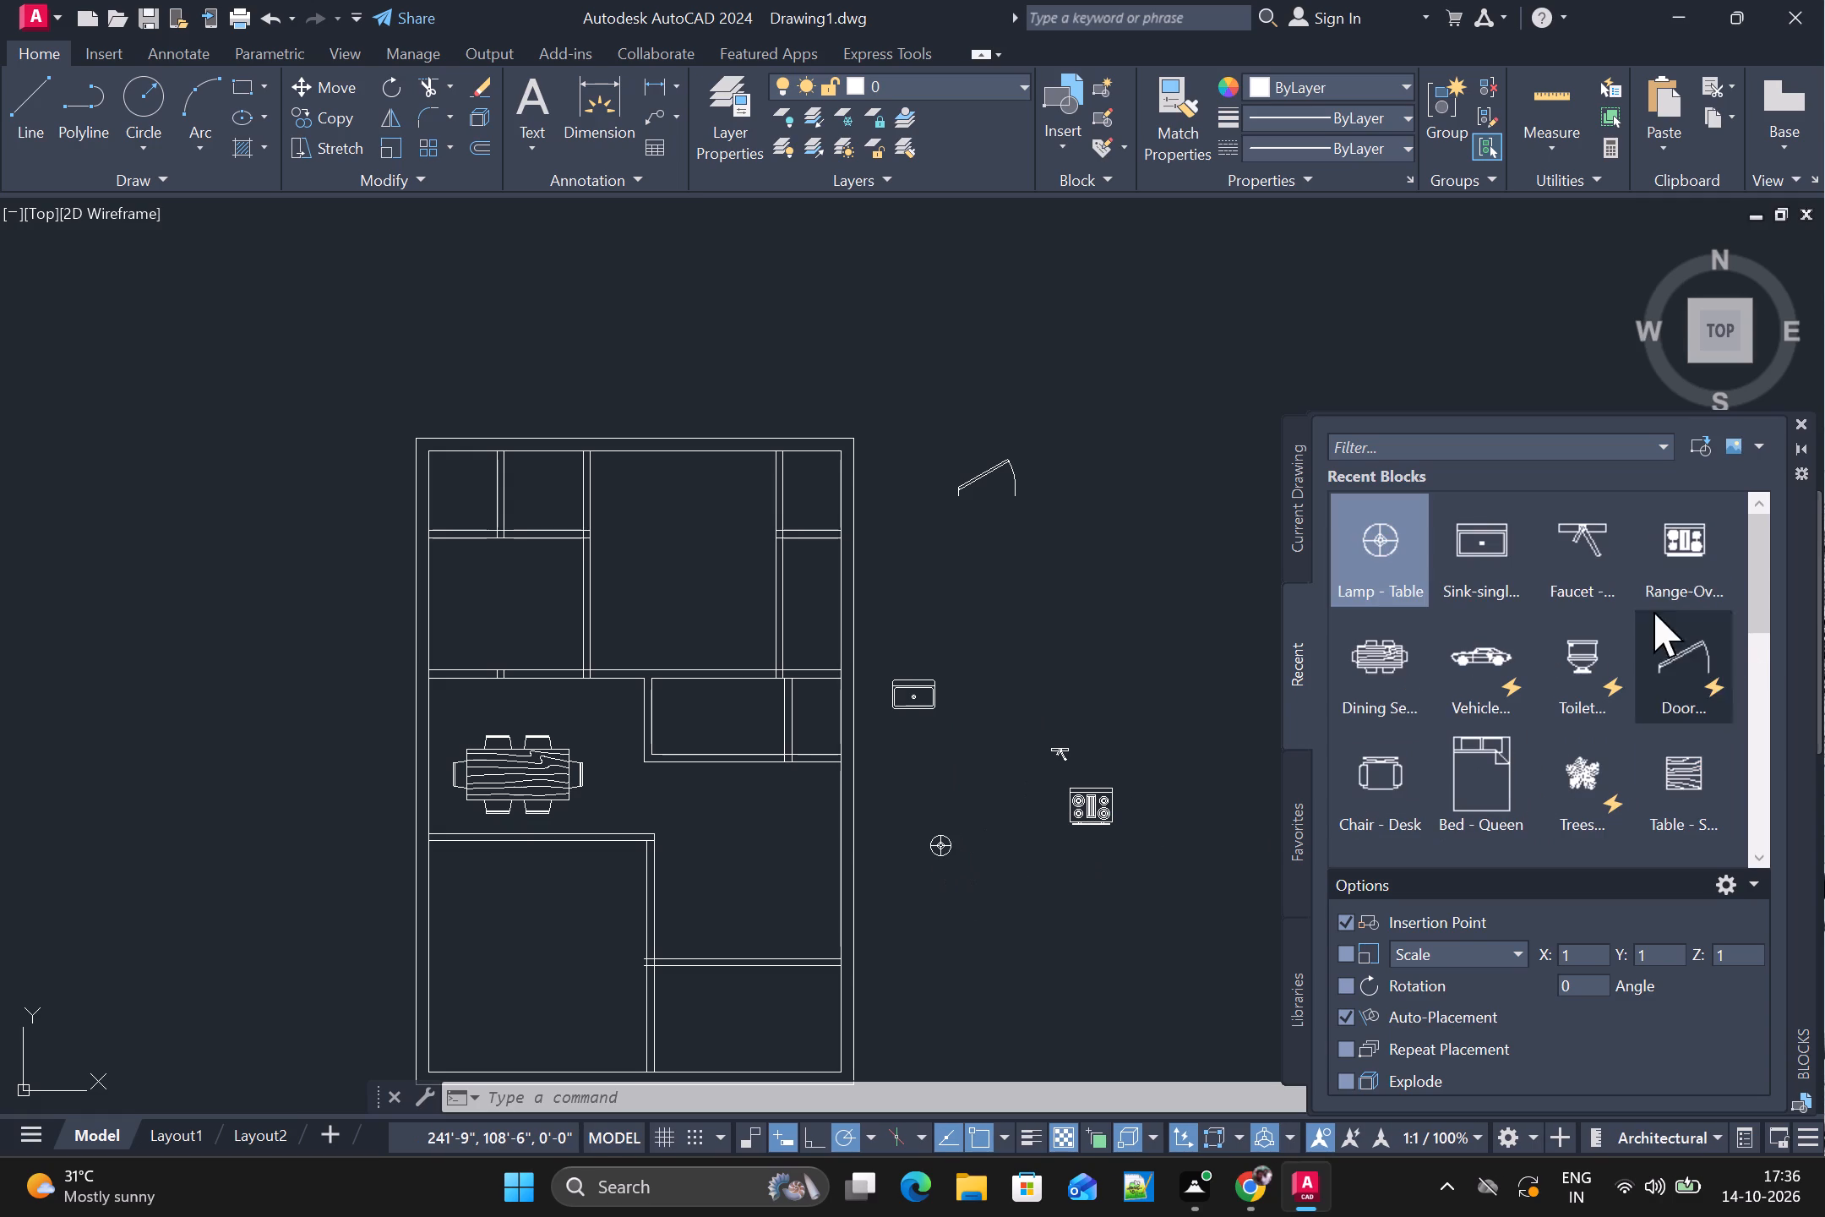
Insert the queen bed in the large top middle room and the 42 x 42 in. square woodgrain table above the lower-right room.
left_click_drag(1482, 754, 1135, 734)
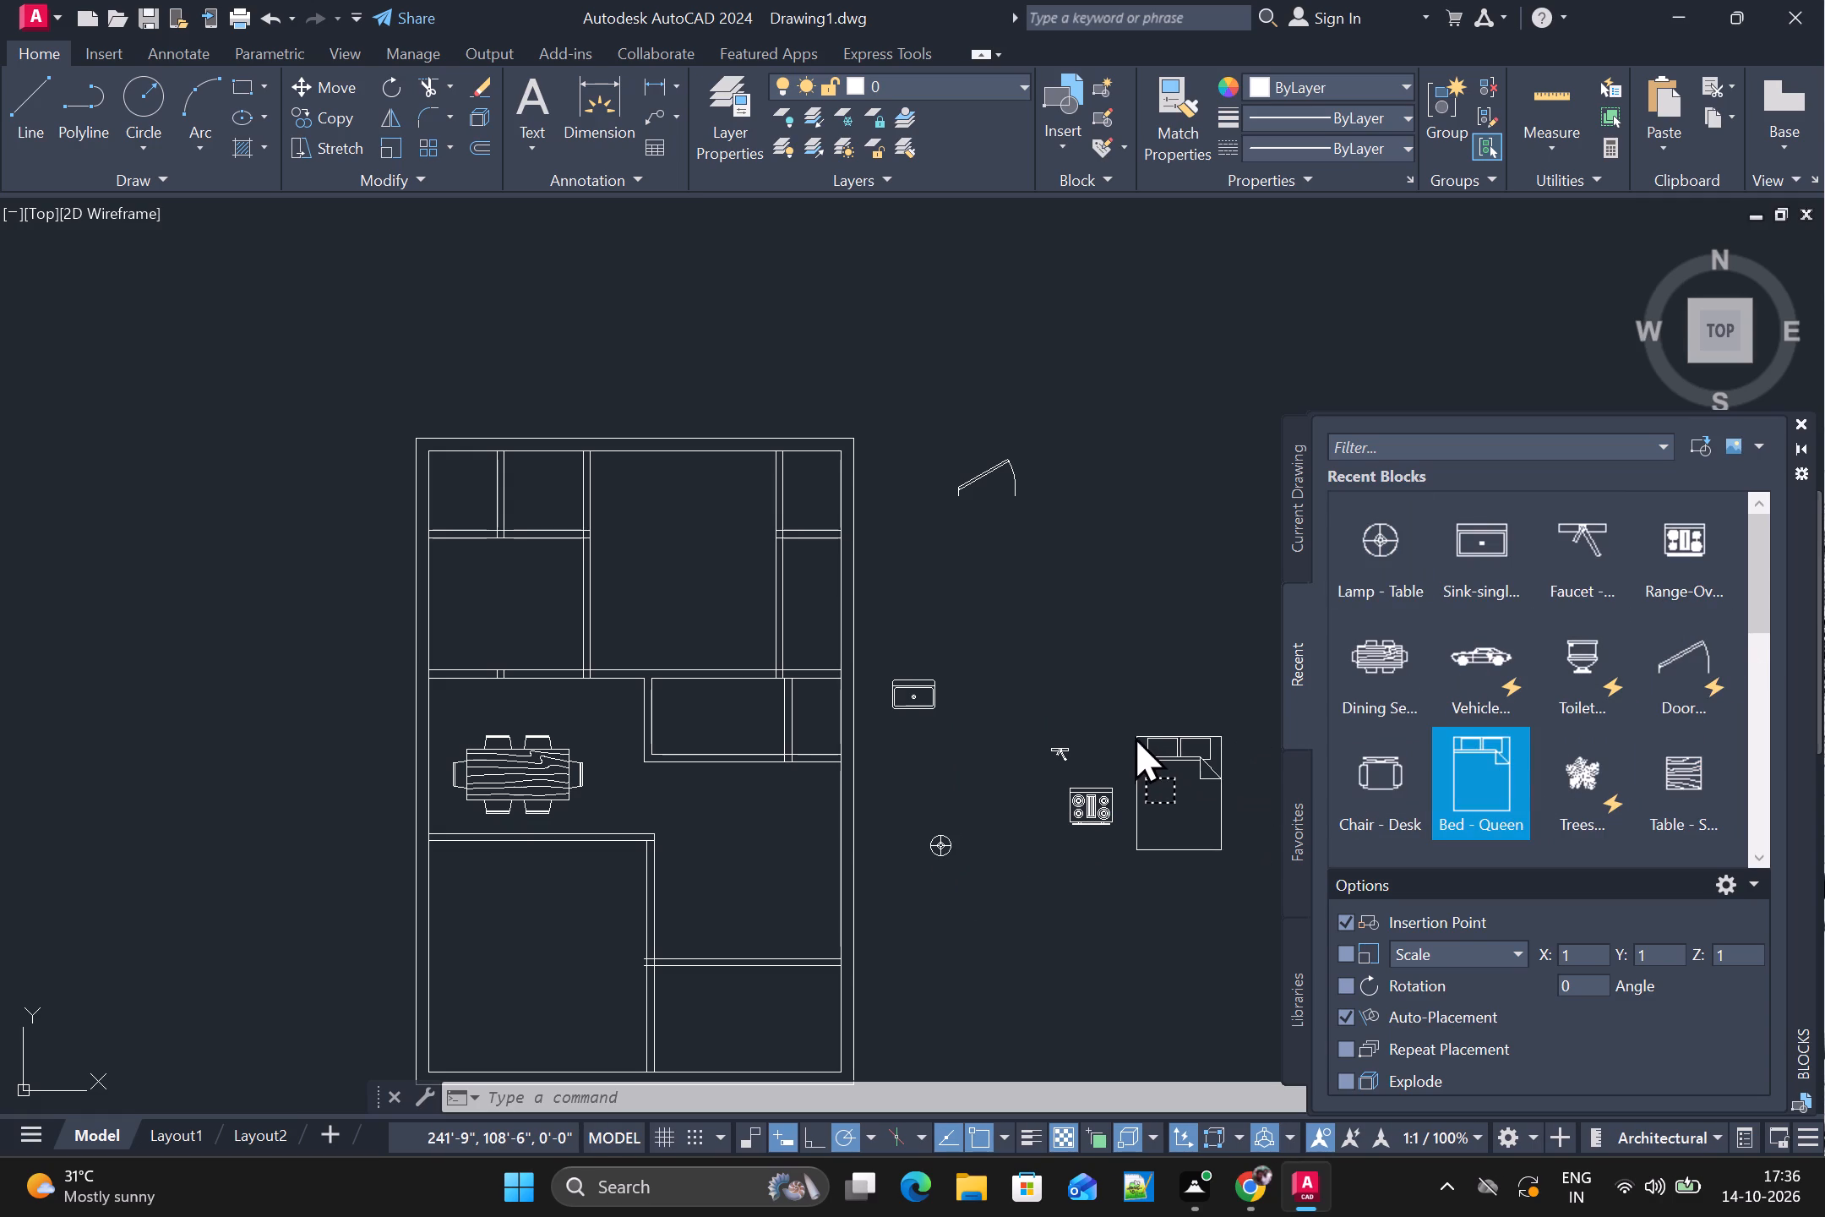
left_click_drag(1135, 734, 655, 494)
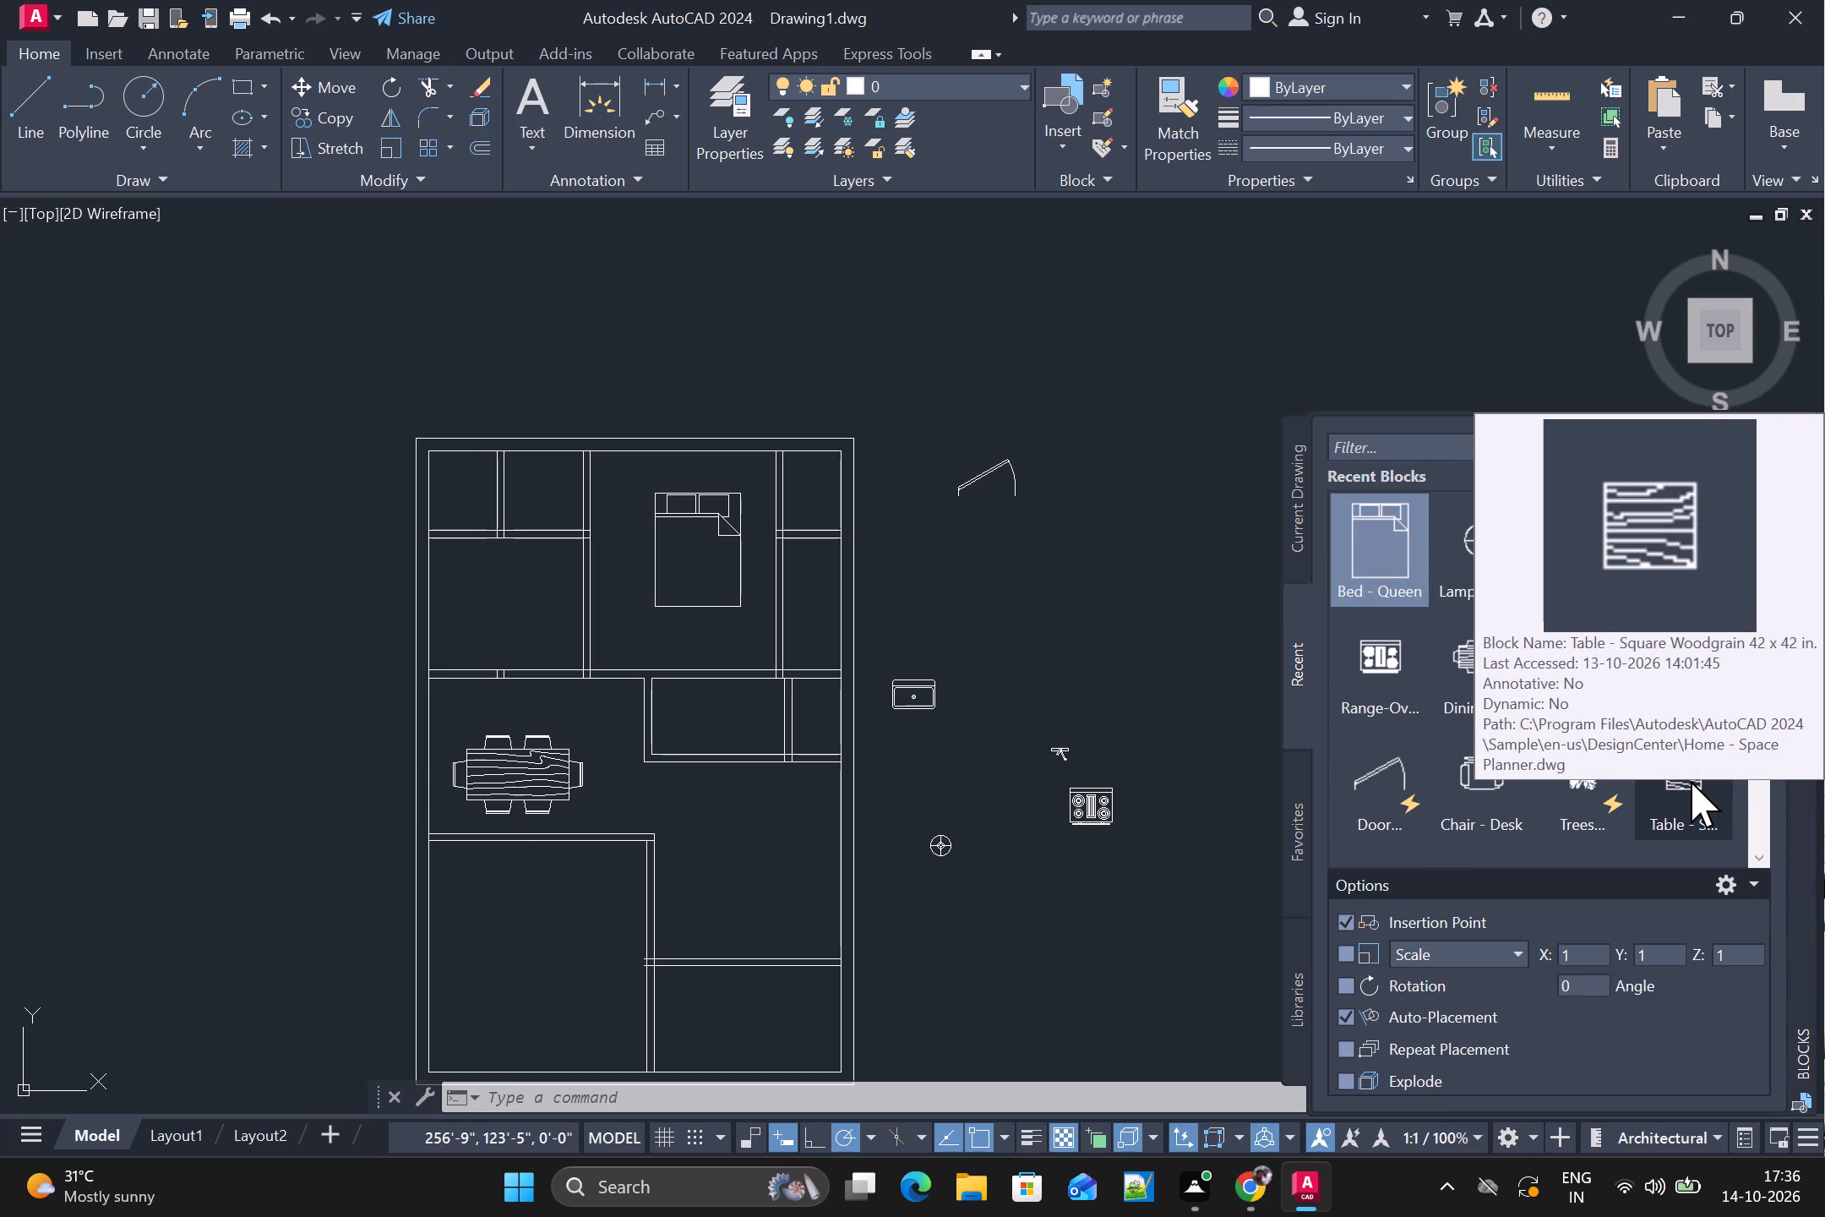
left_click_drag(1691, 781, 720, 854)
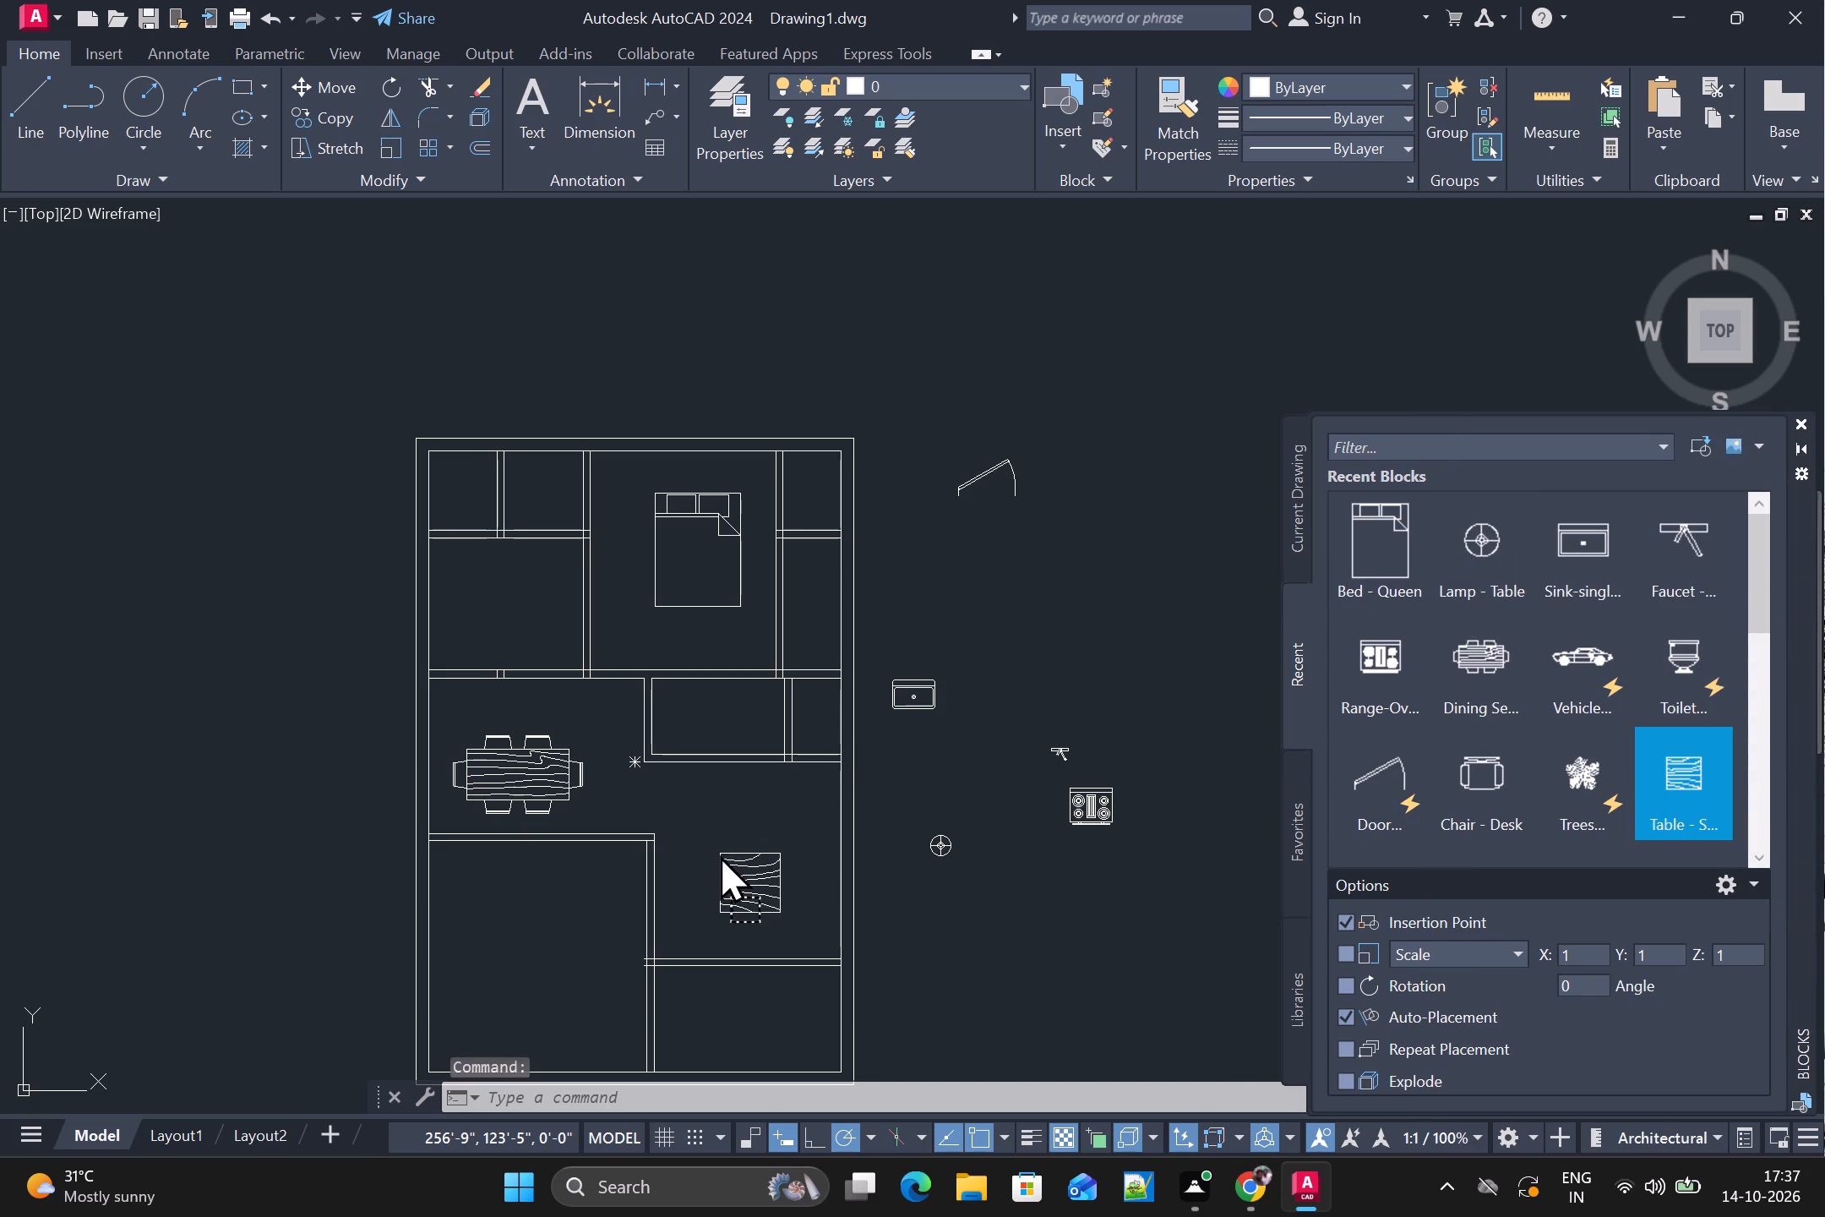
left_click_drag(720, 854, 721, 863)
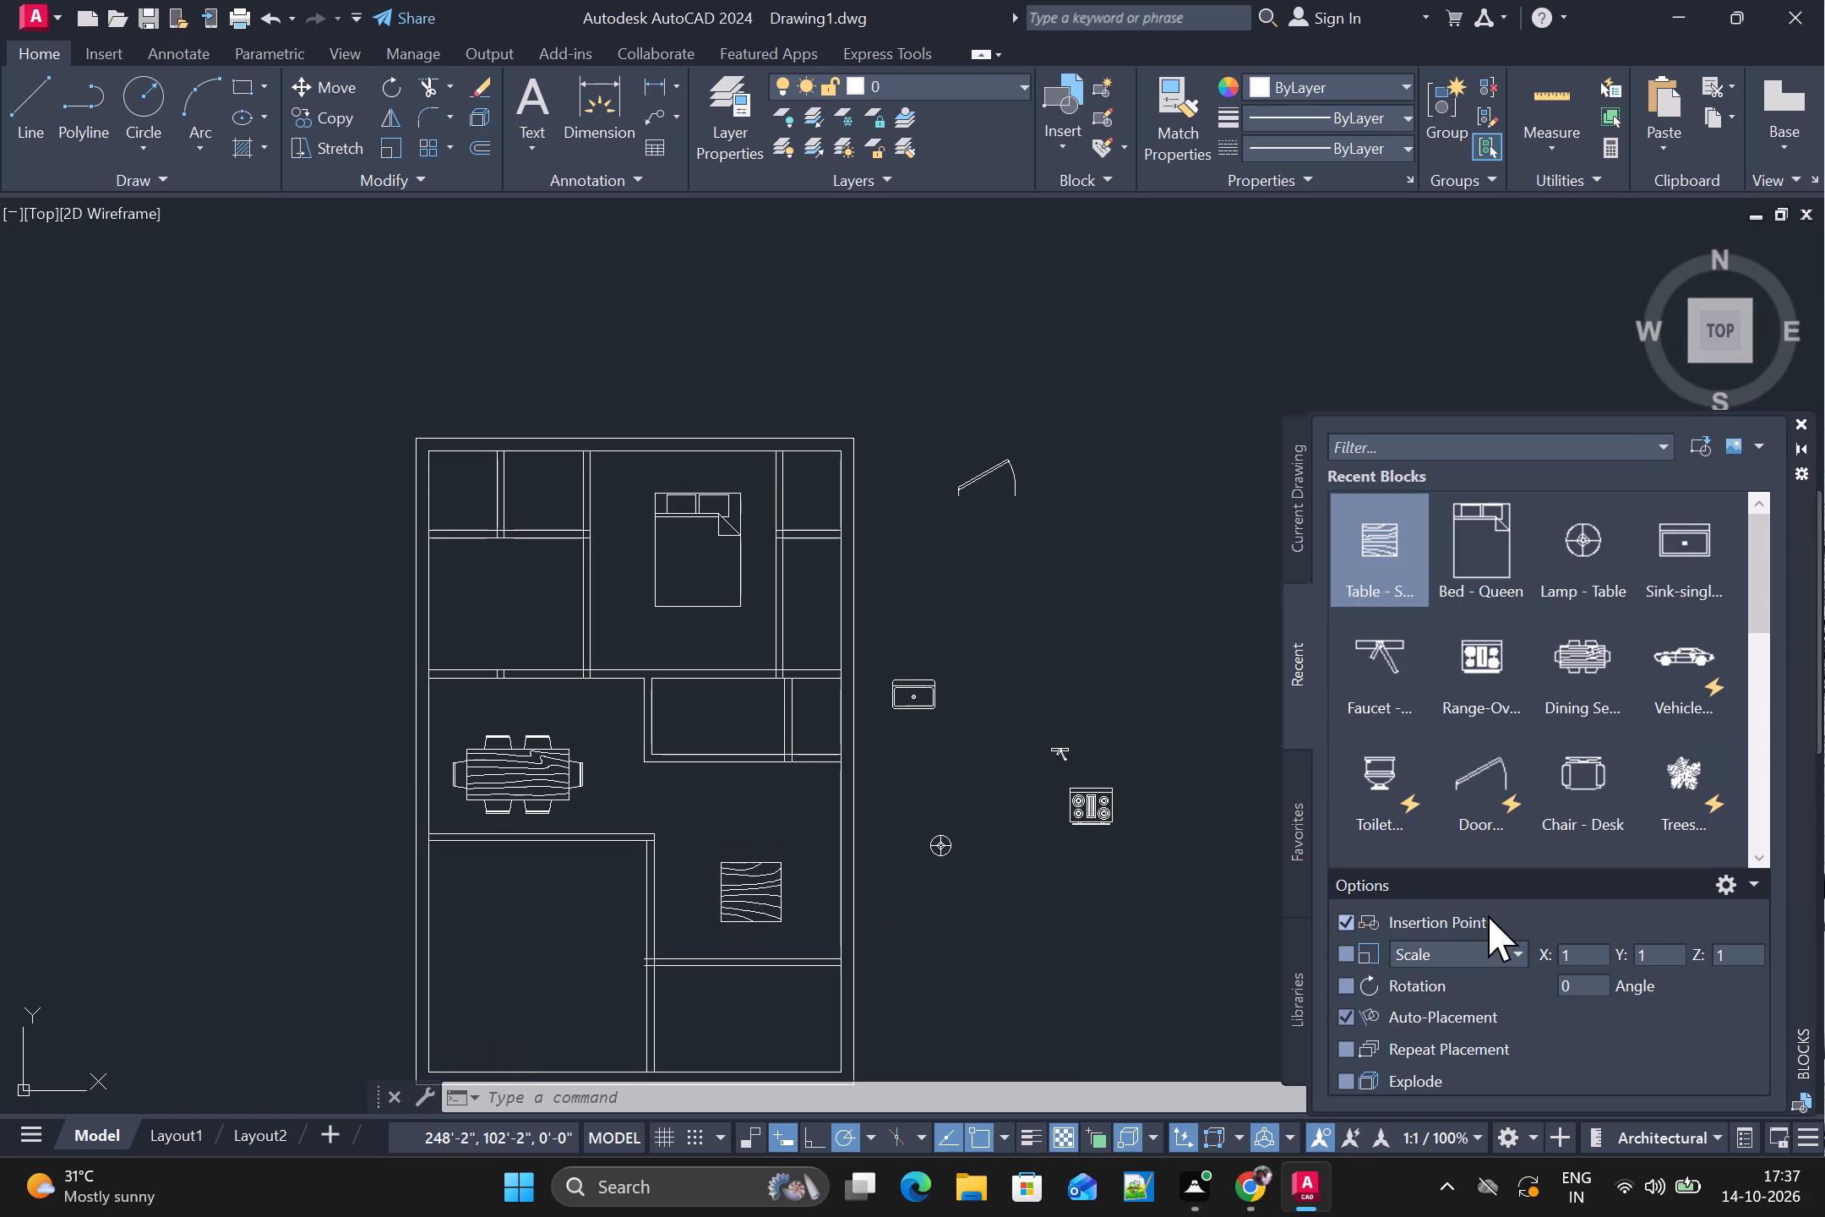
left_click(1810, 411)
left_click(1807, 418)
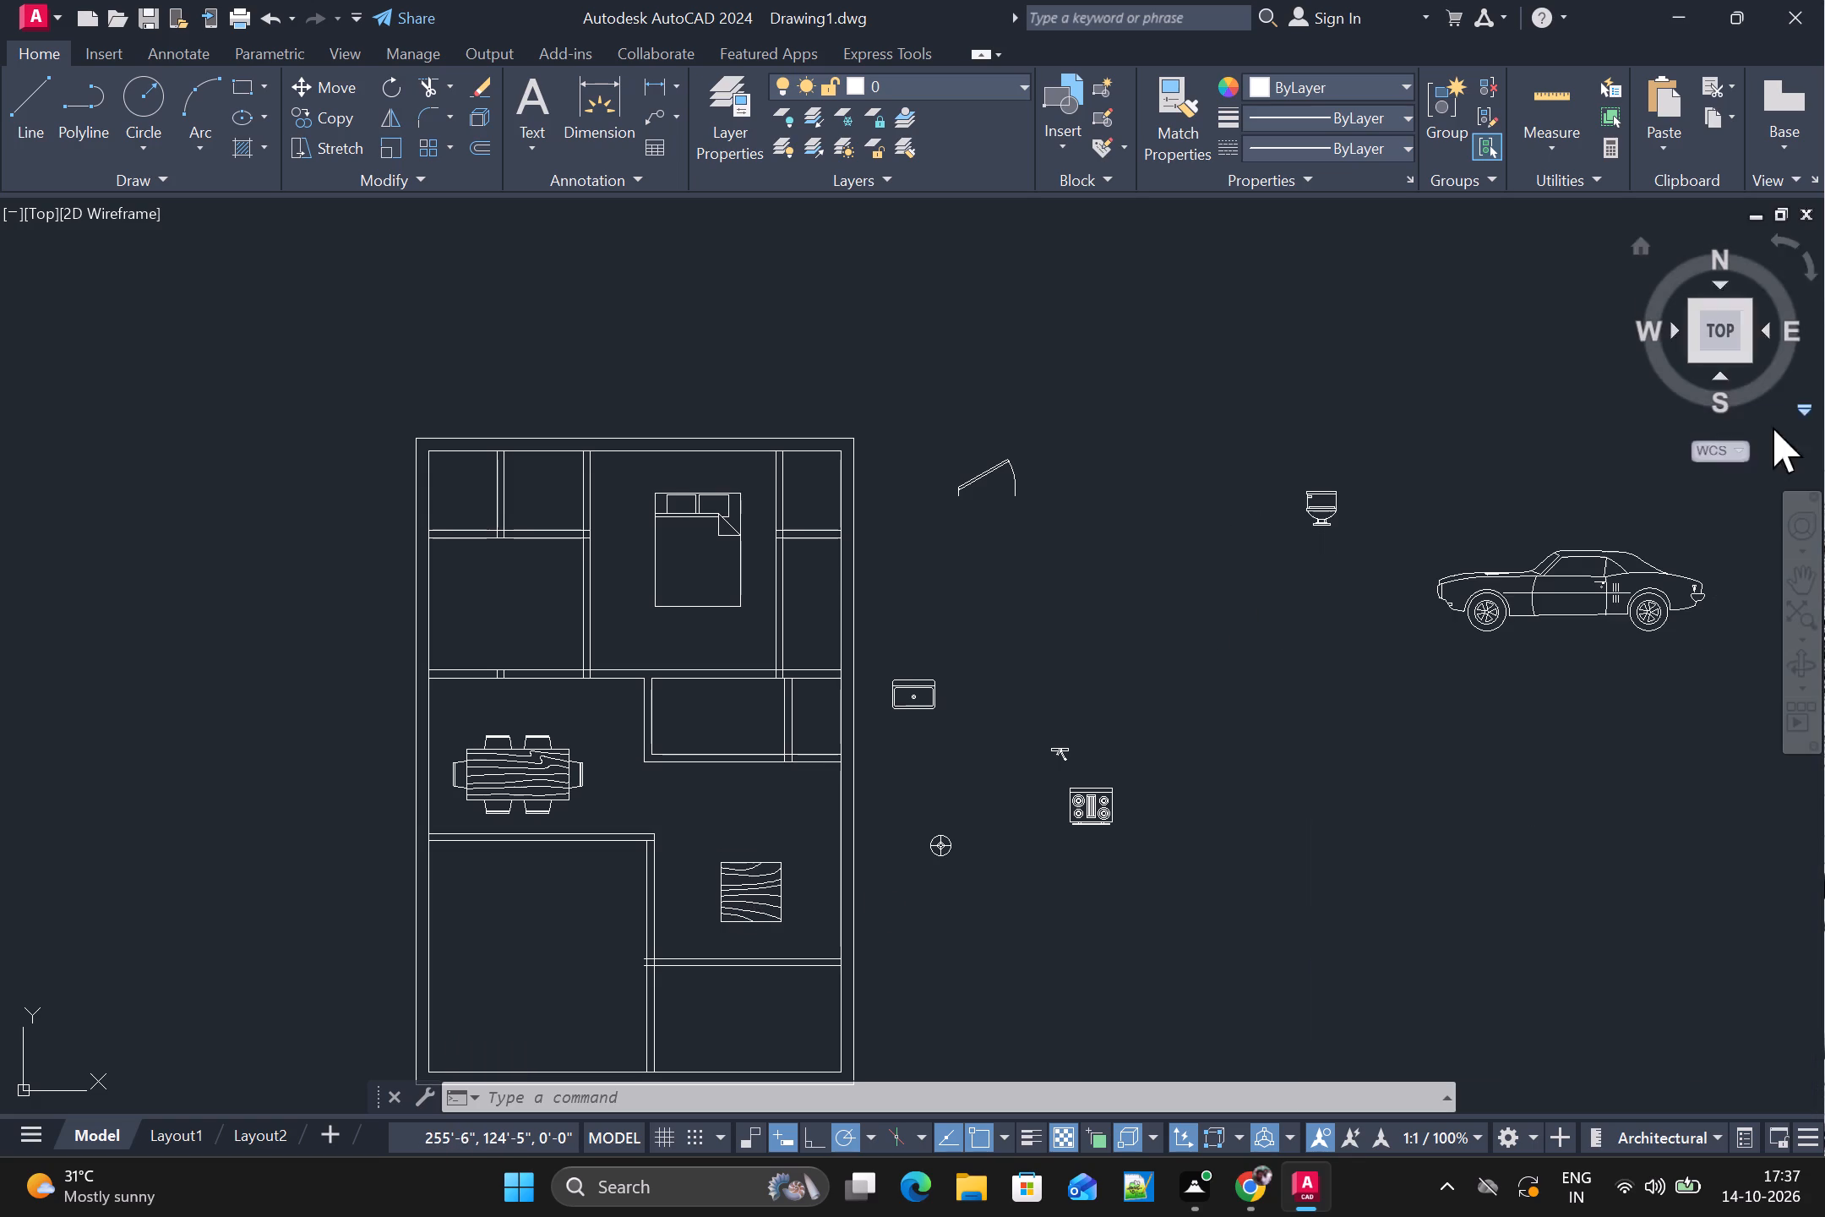
Set the door block's opening angle to Open 90º.
left_click(1011, 466)
left_click(957, 465)
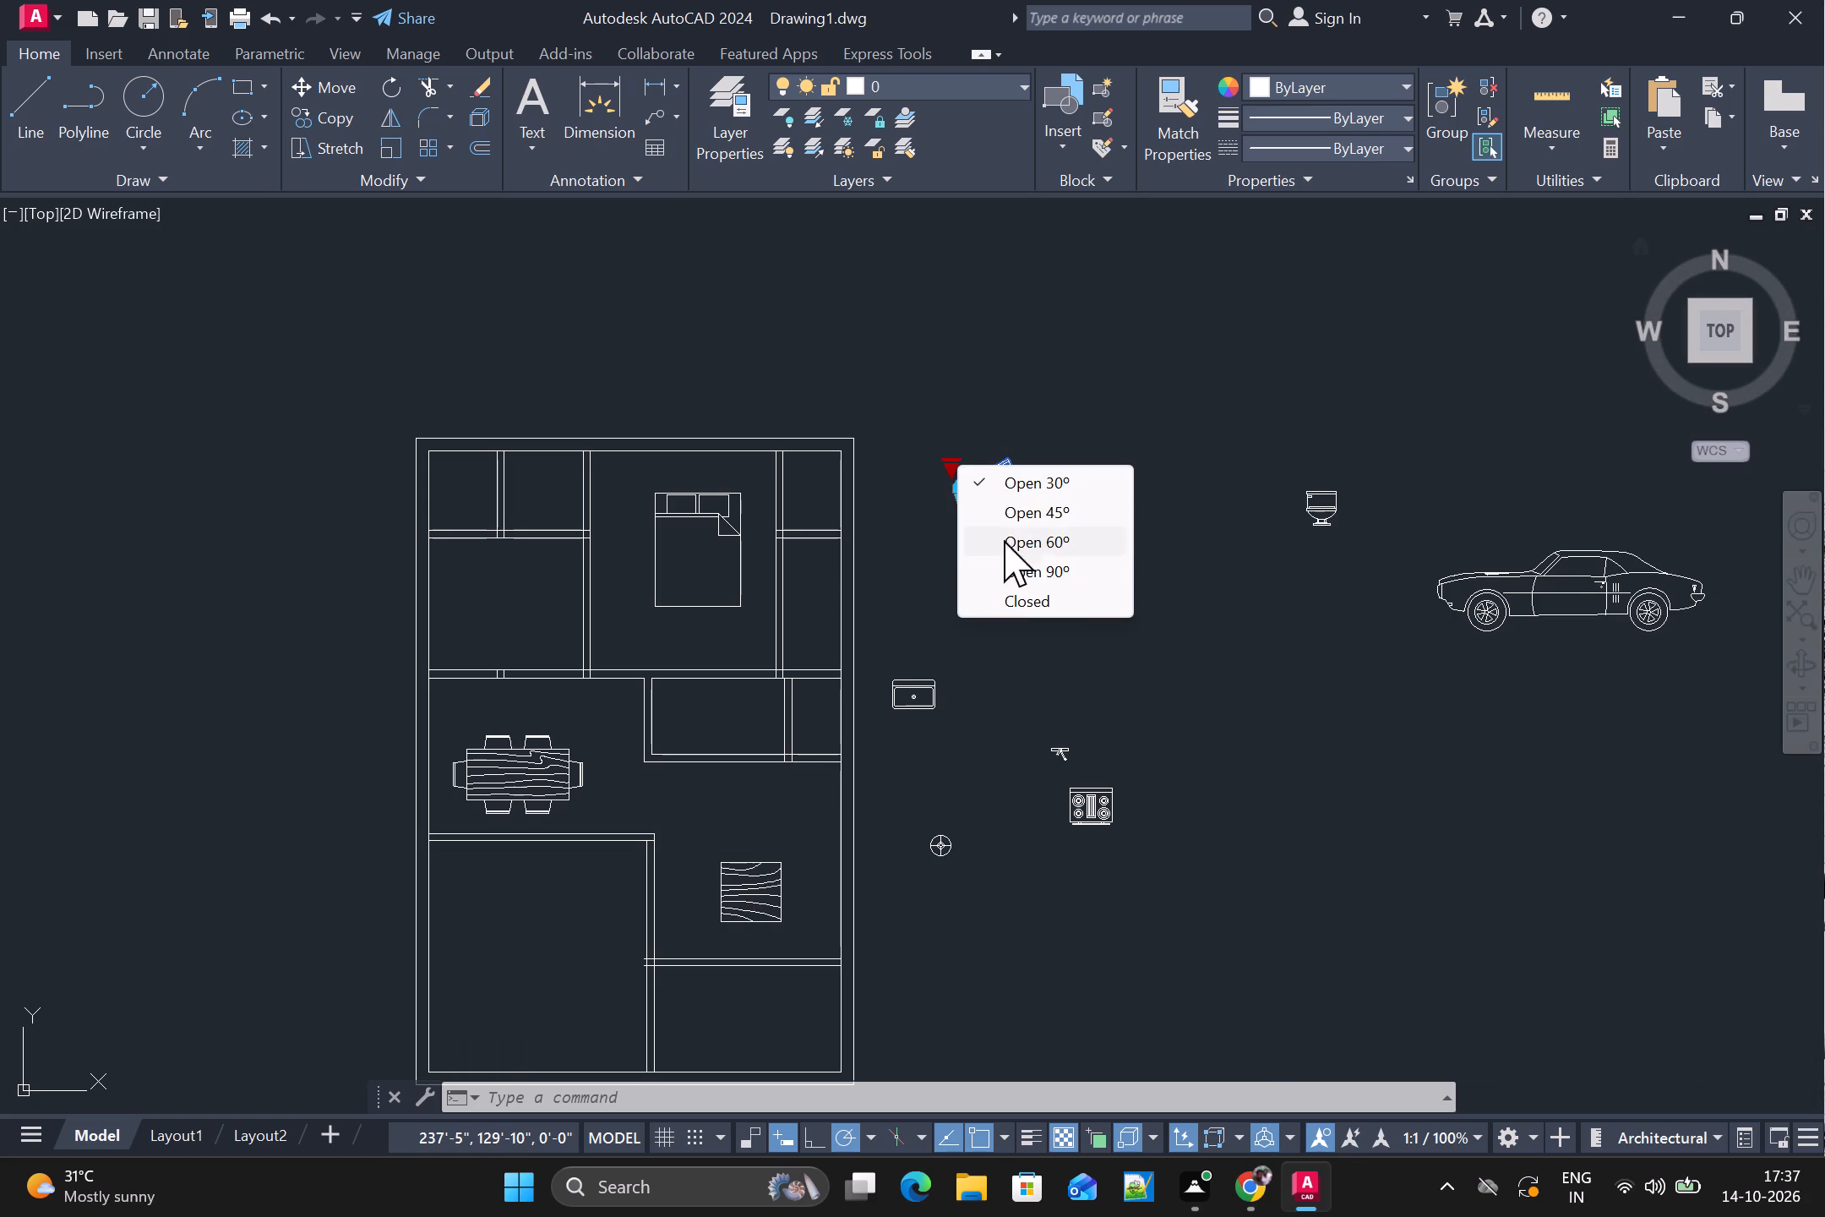
left_click(1032, 565)
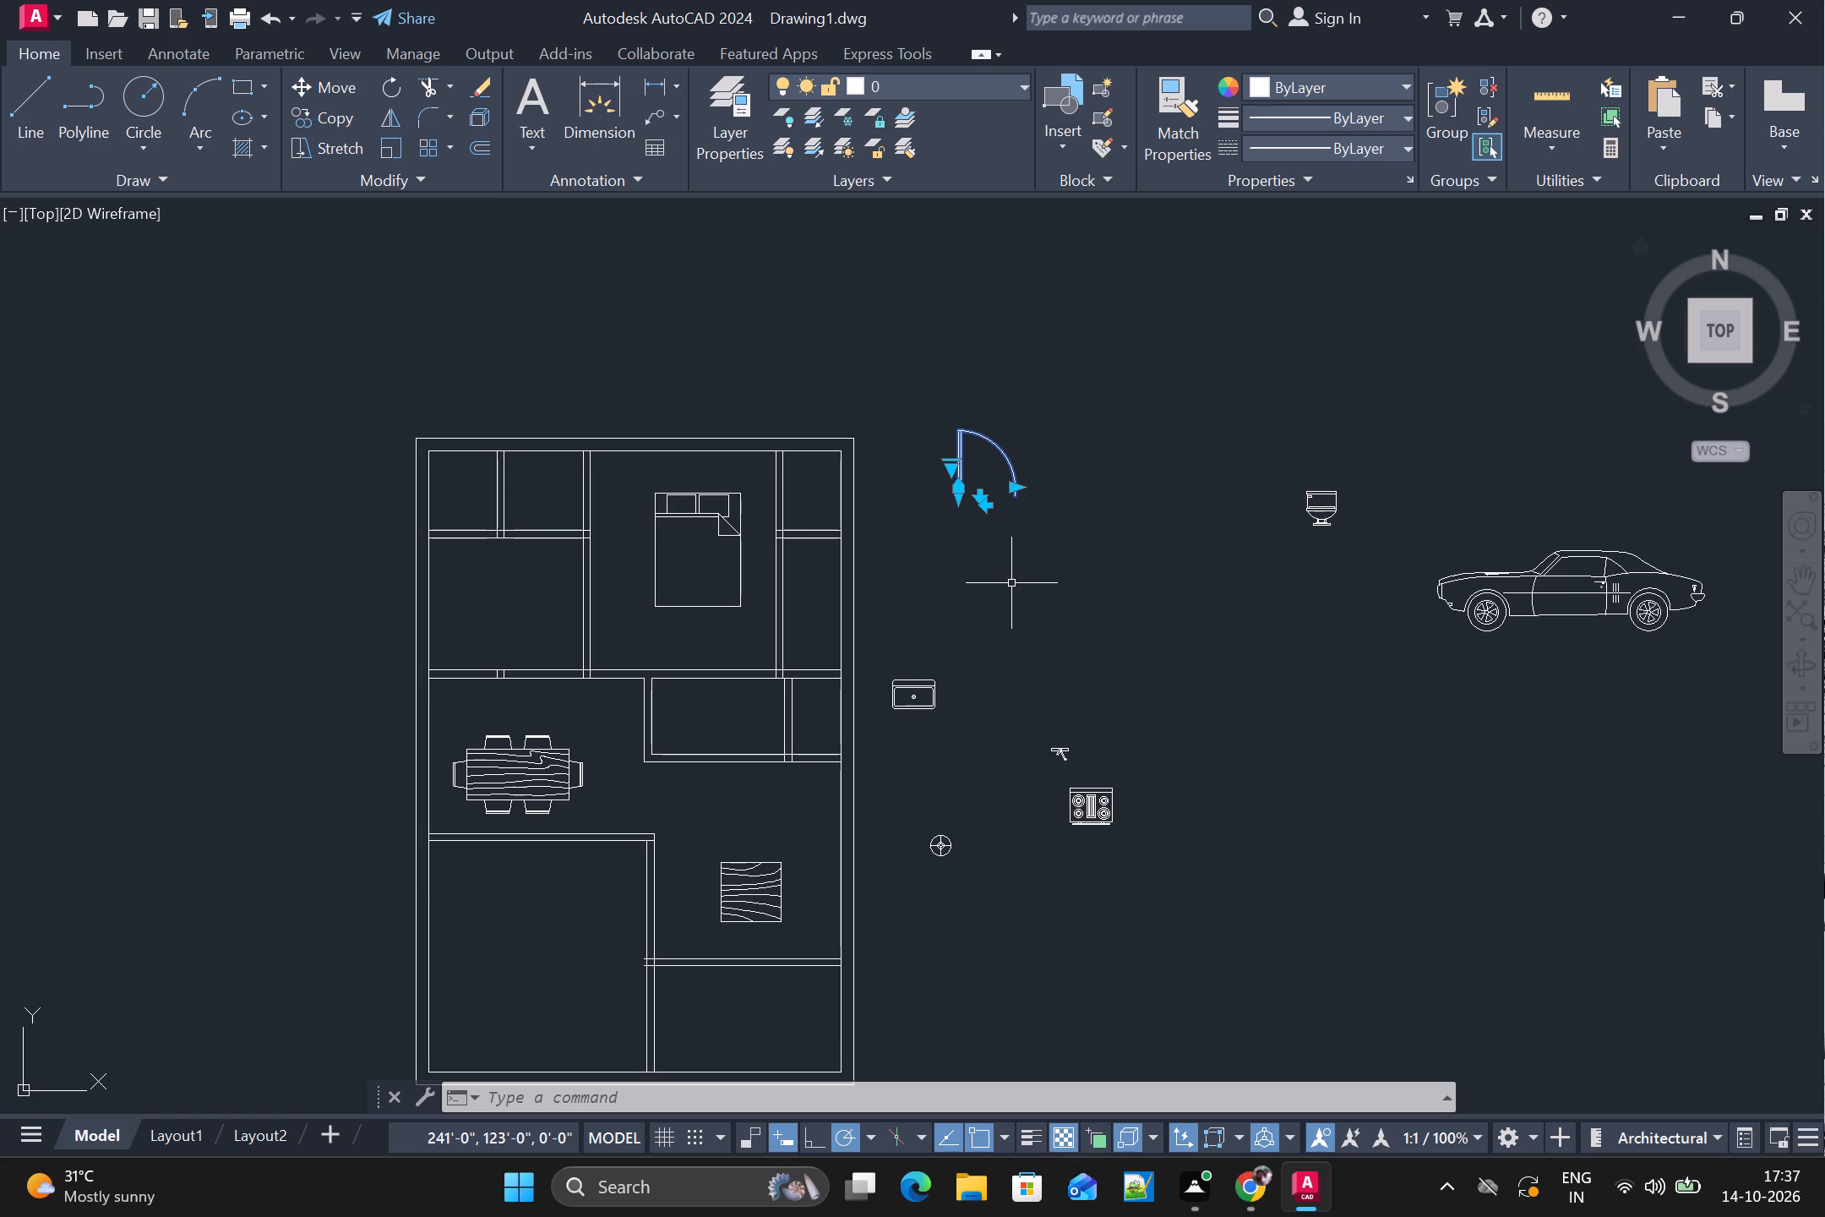
key("Escape")
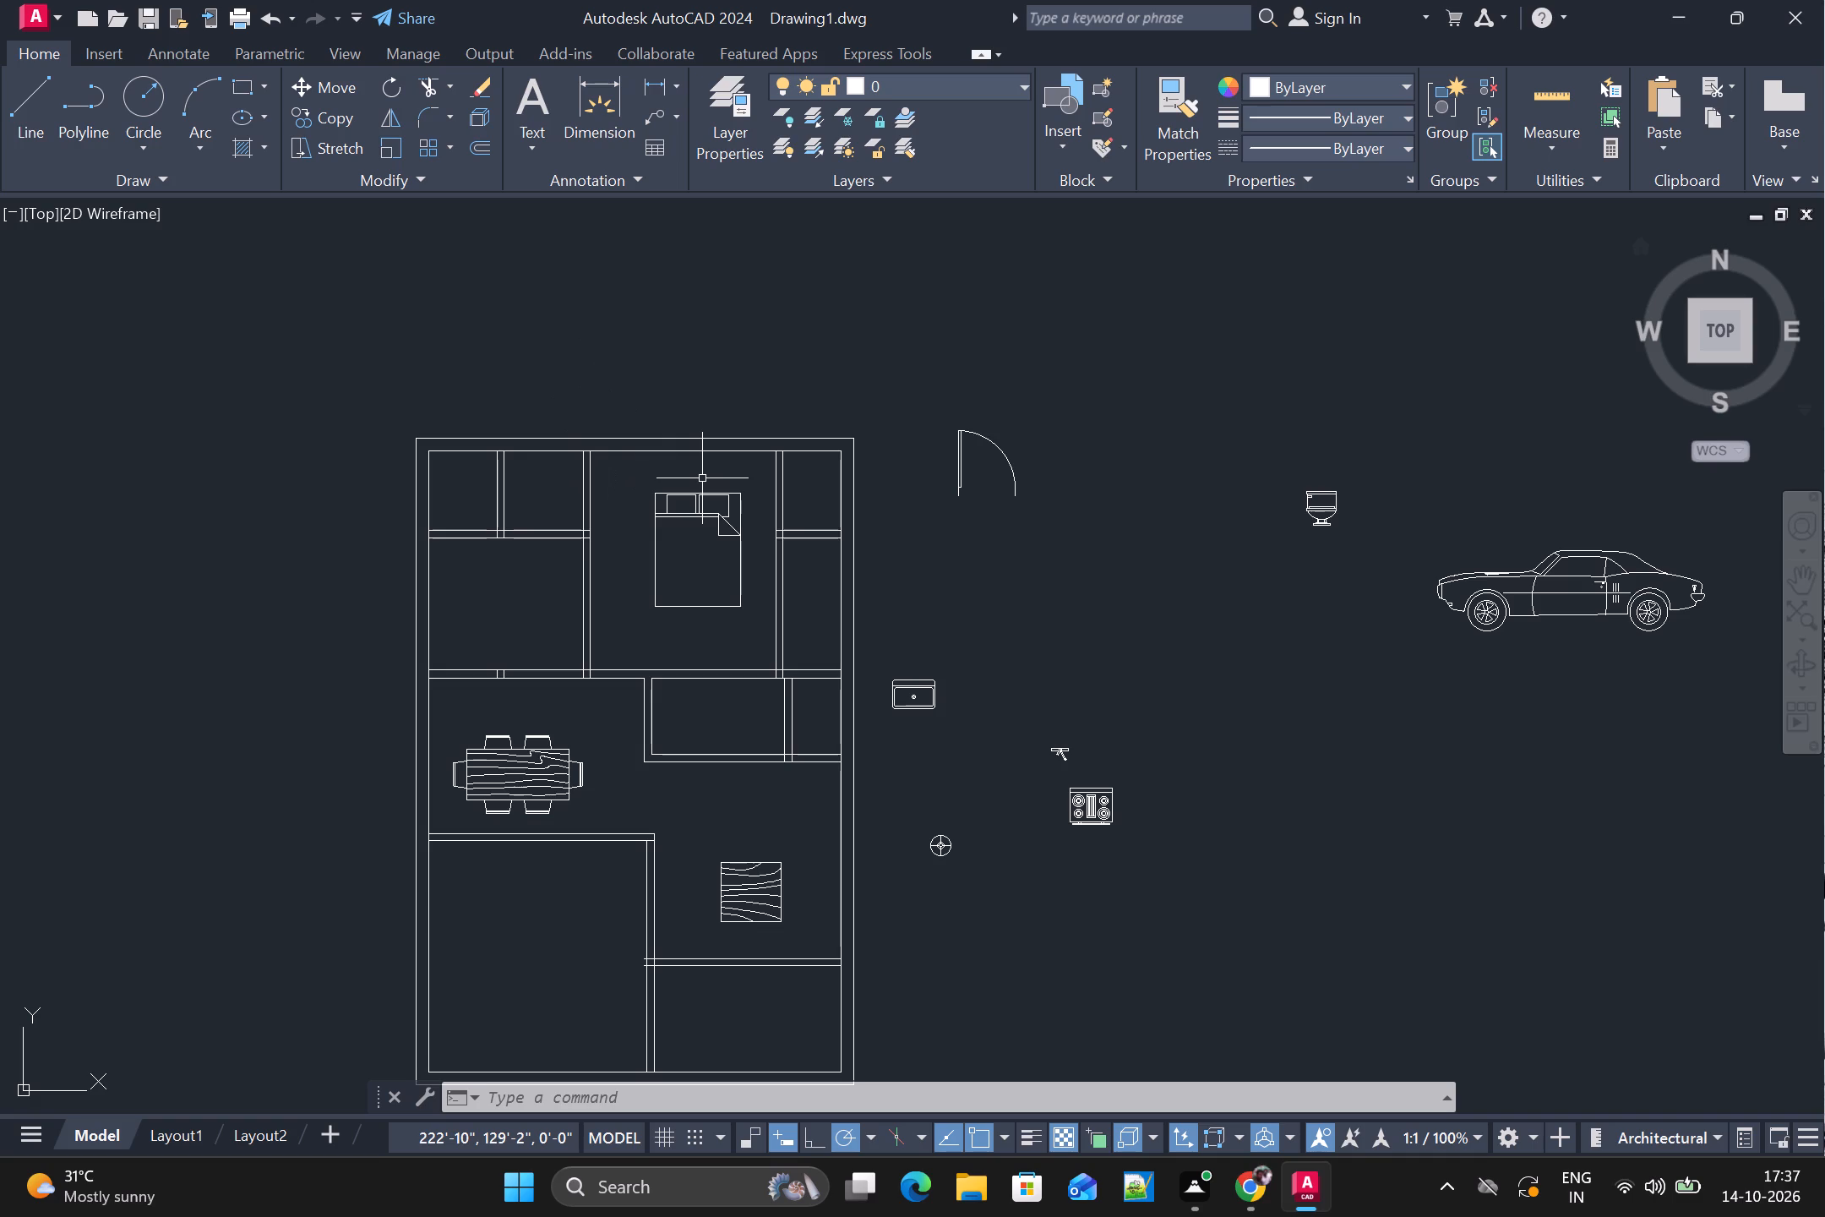
Copy the door block from outside the plan into the small top-right corner room.
scroll(684, 484, "up", 1)
scroll(696, 502, "down", 1)
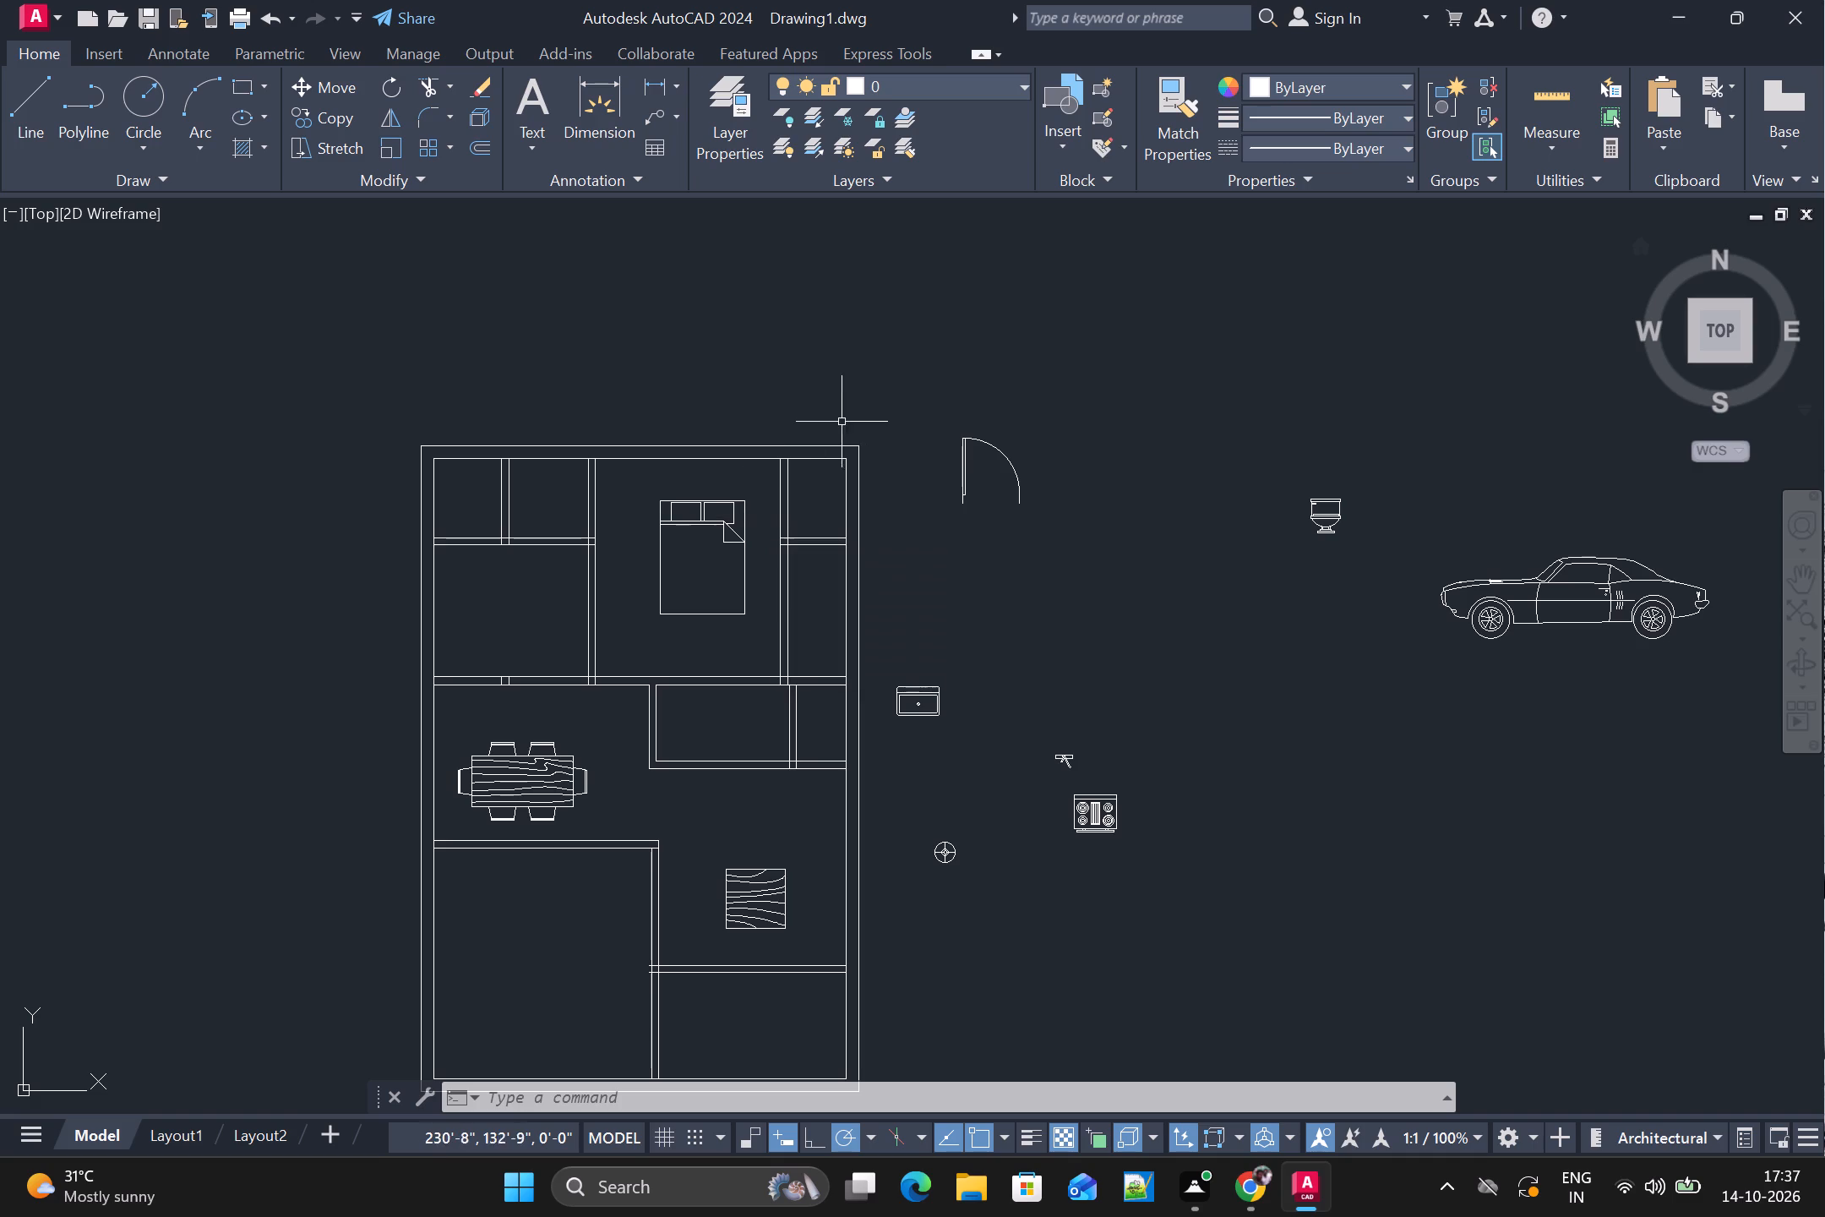
left_click(962, 479)
key("ctrl+c")
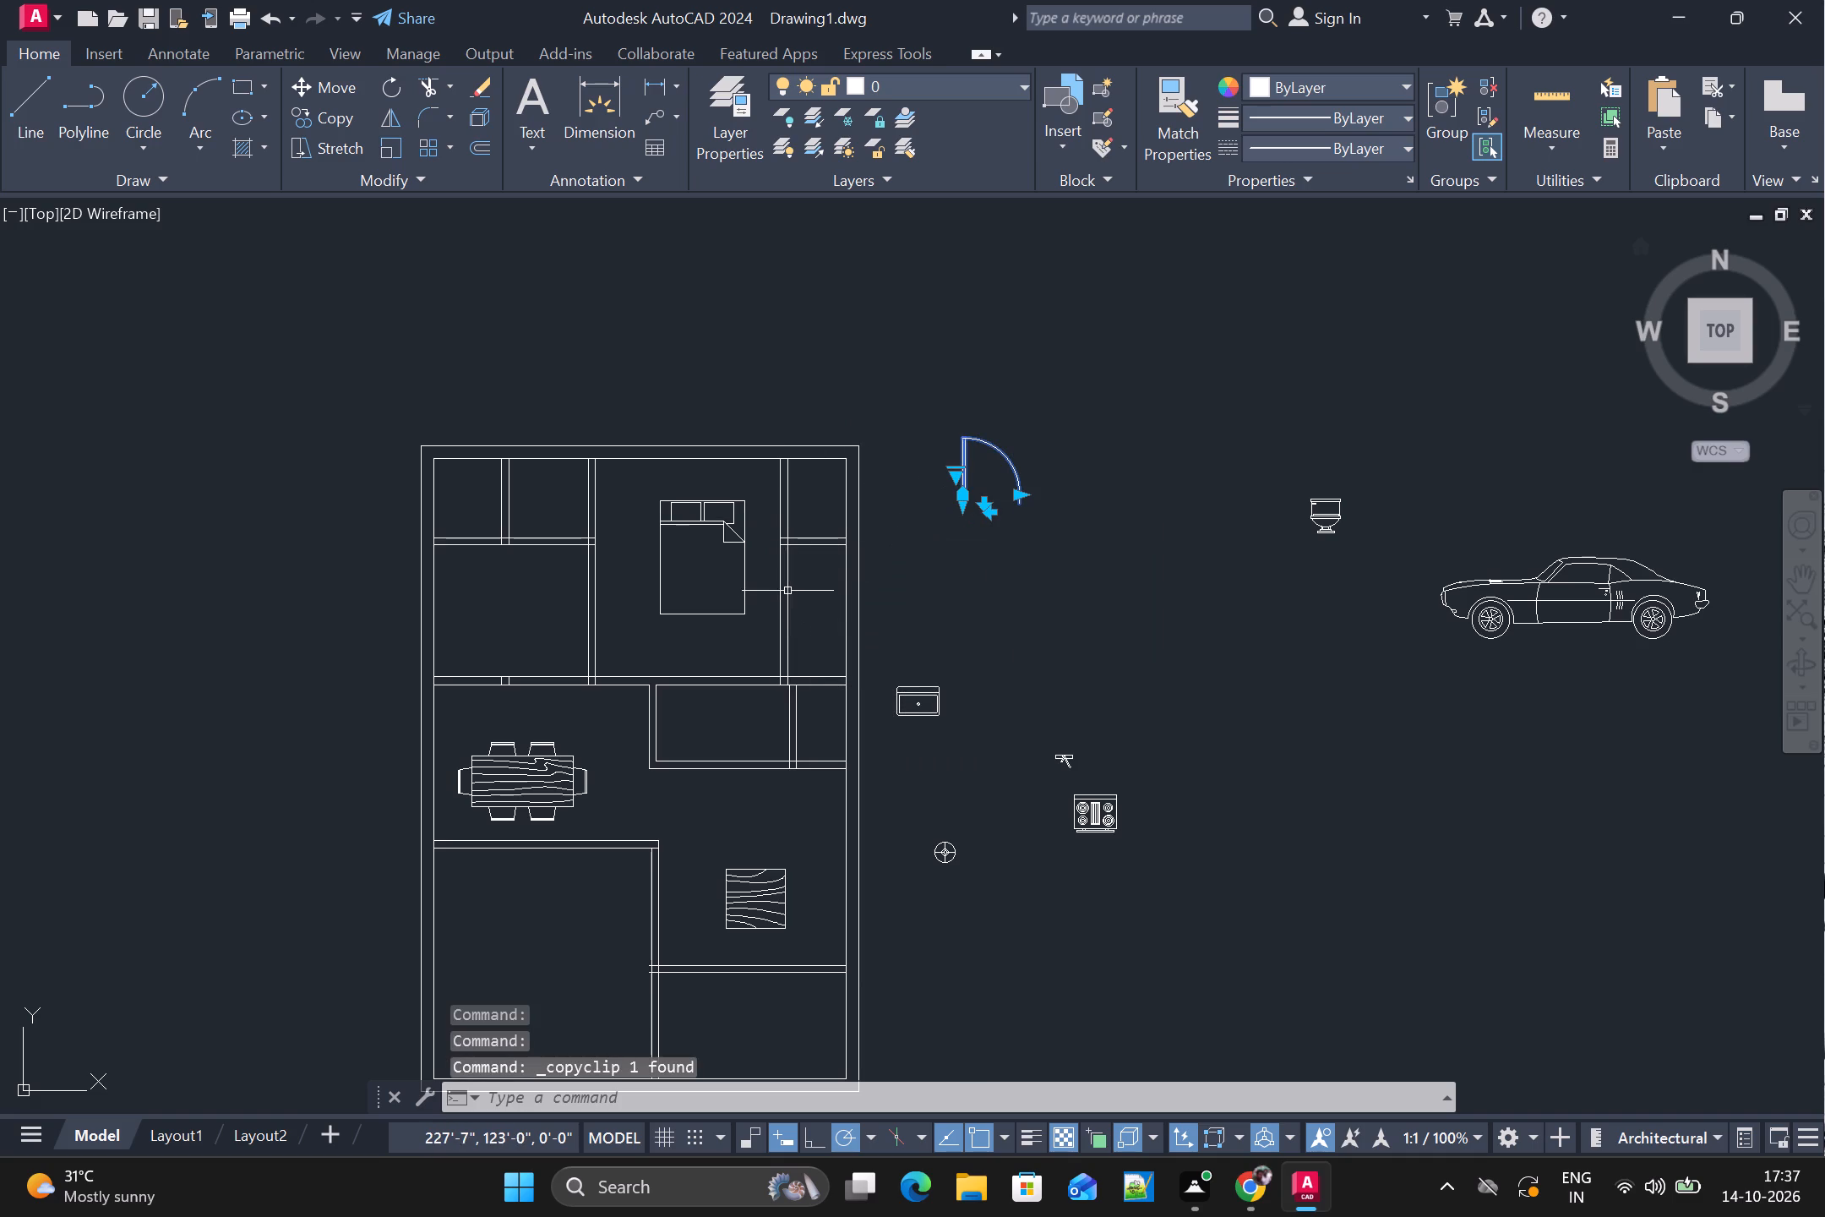
key("ctrl+v")
scroll(784, 570, "up", 2)
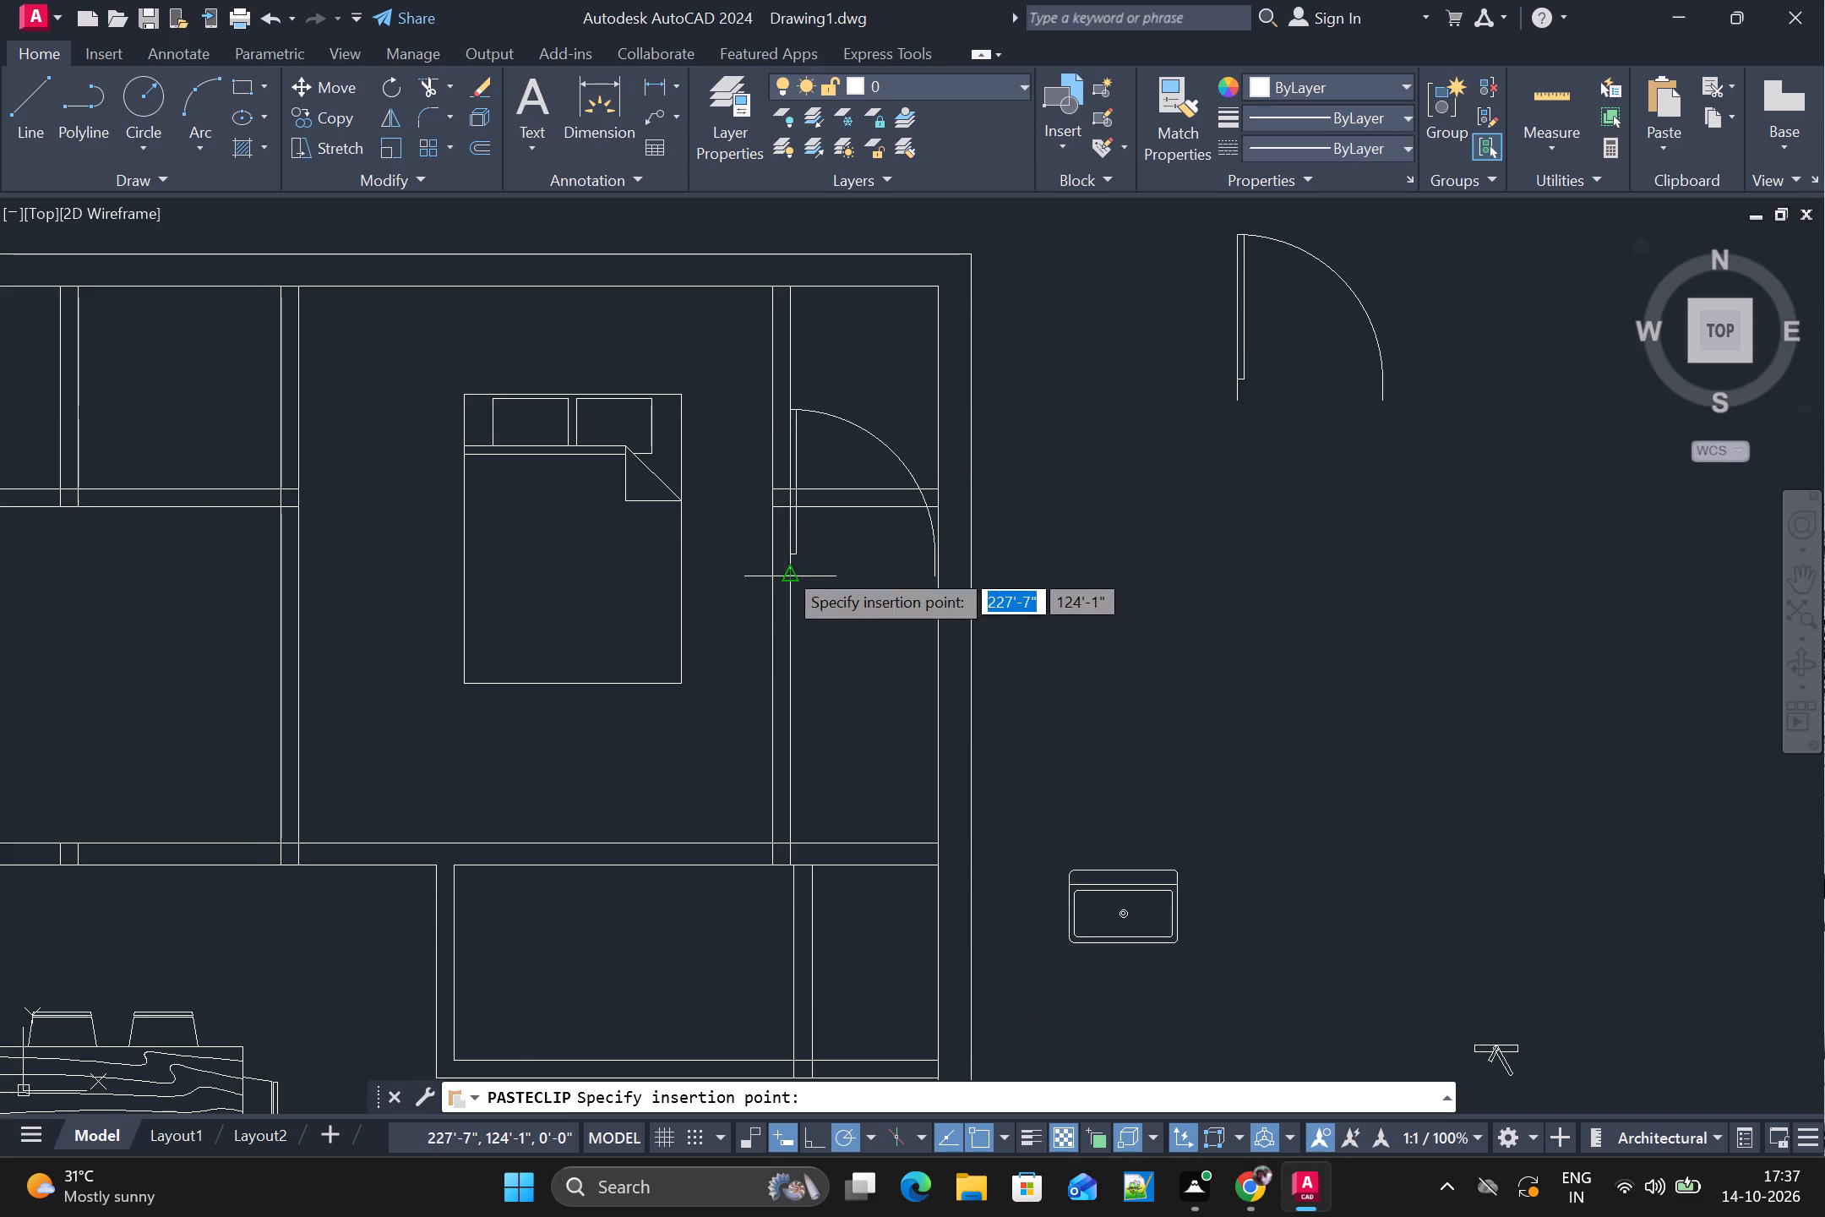
left_click(821, 471)
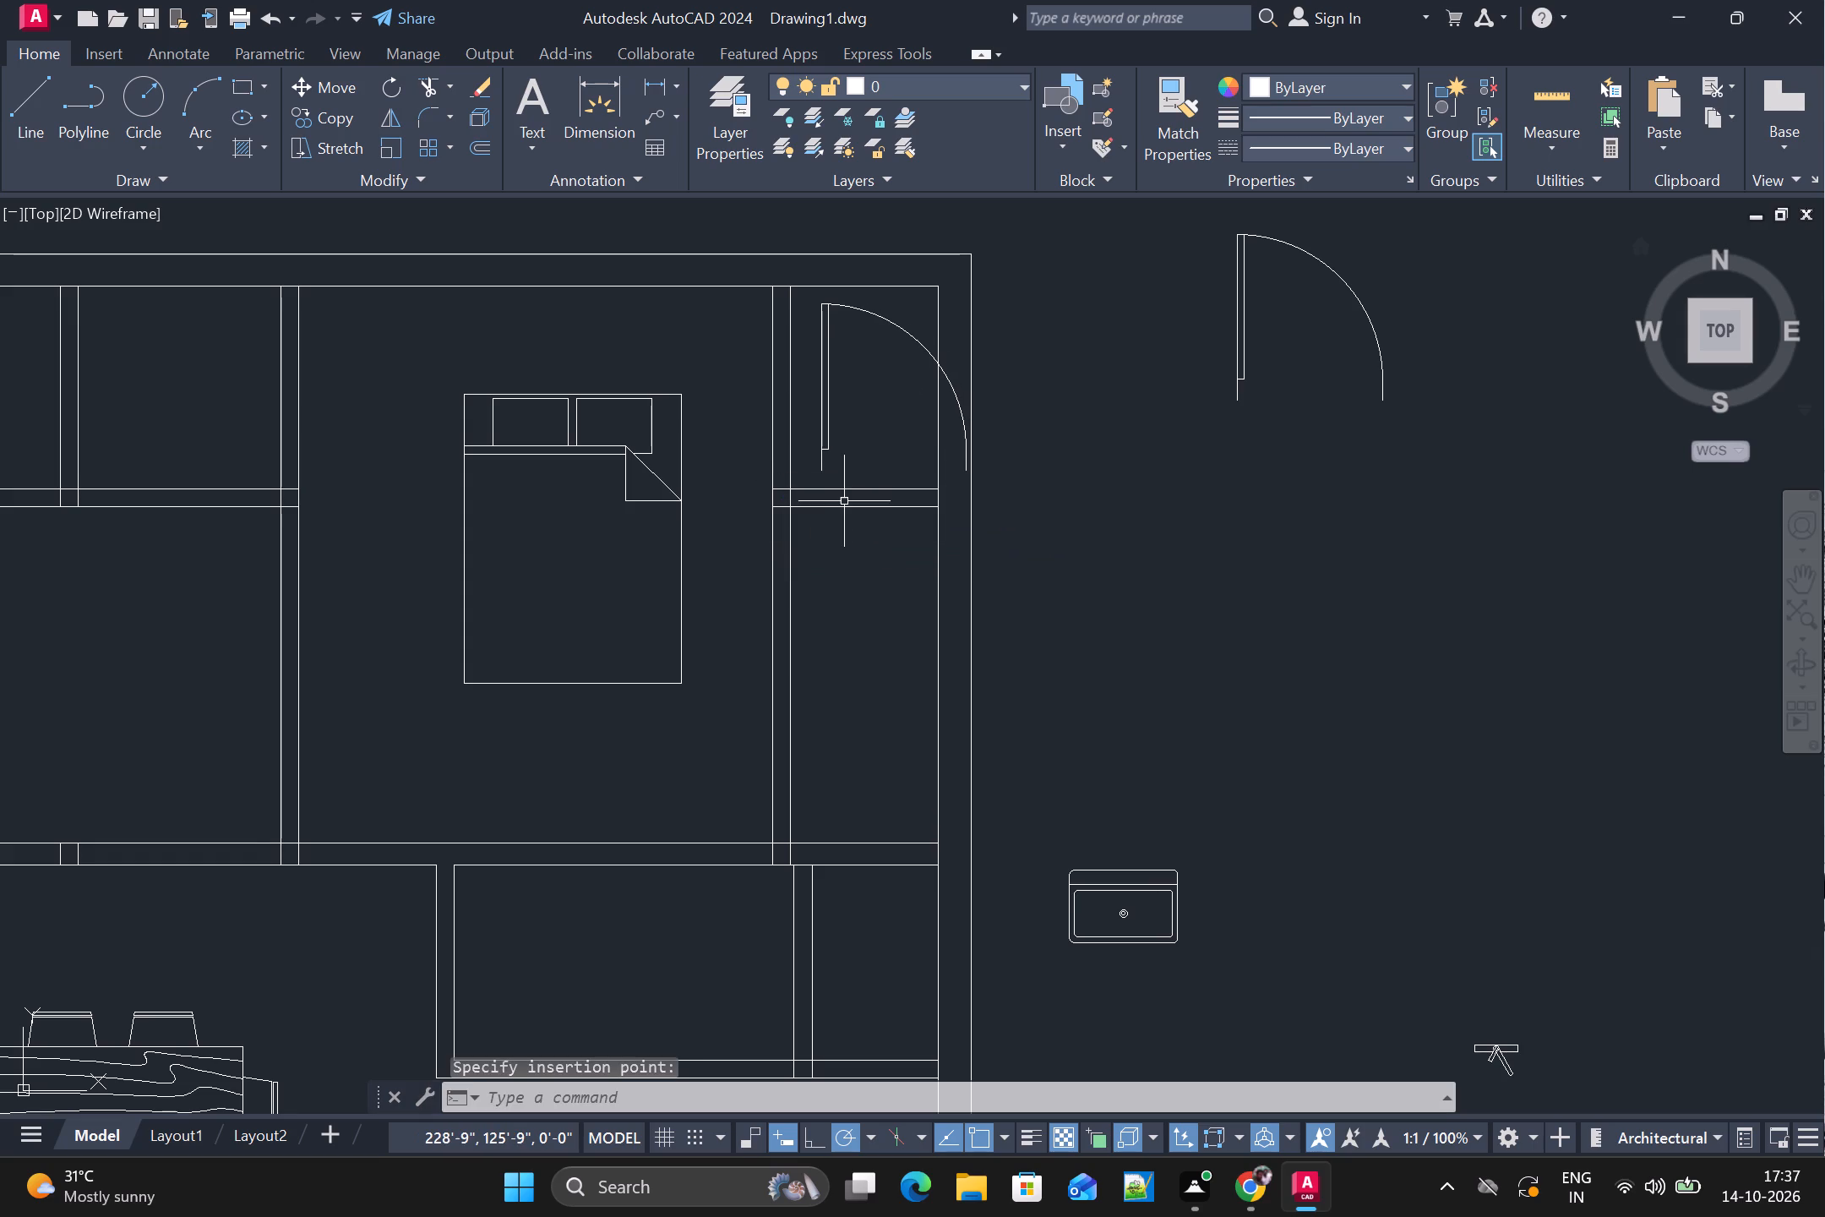
Scale the copied door in the top-right room to roughly half its size, using the lower end of its leaf as base point.
key("Escape")
type("SC")
key("space")
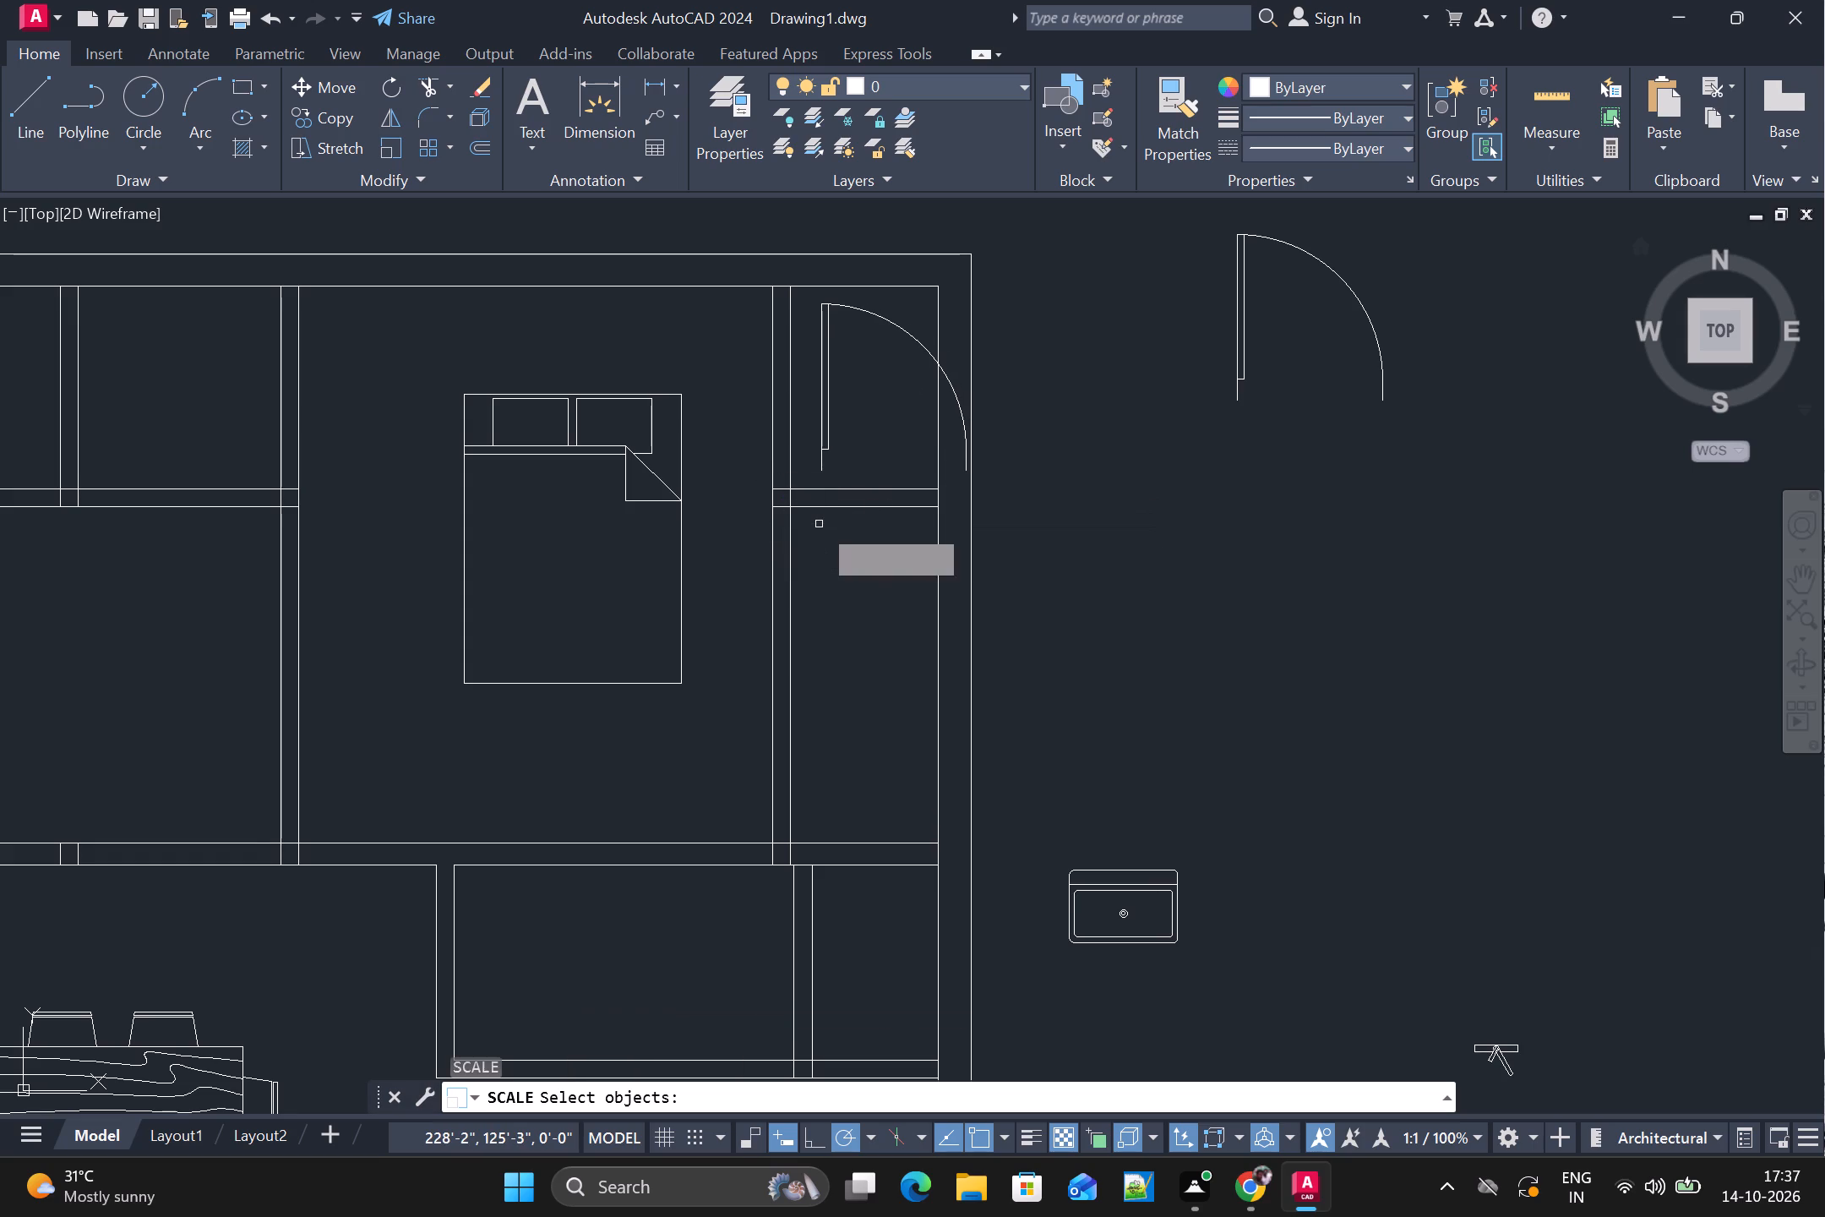
left_click(834, 437)
key("space")
left_click(825, 440)
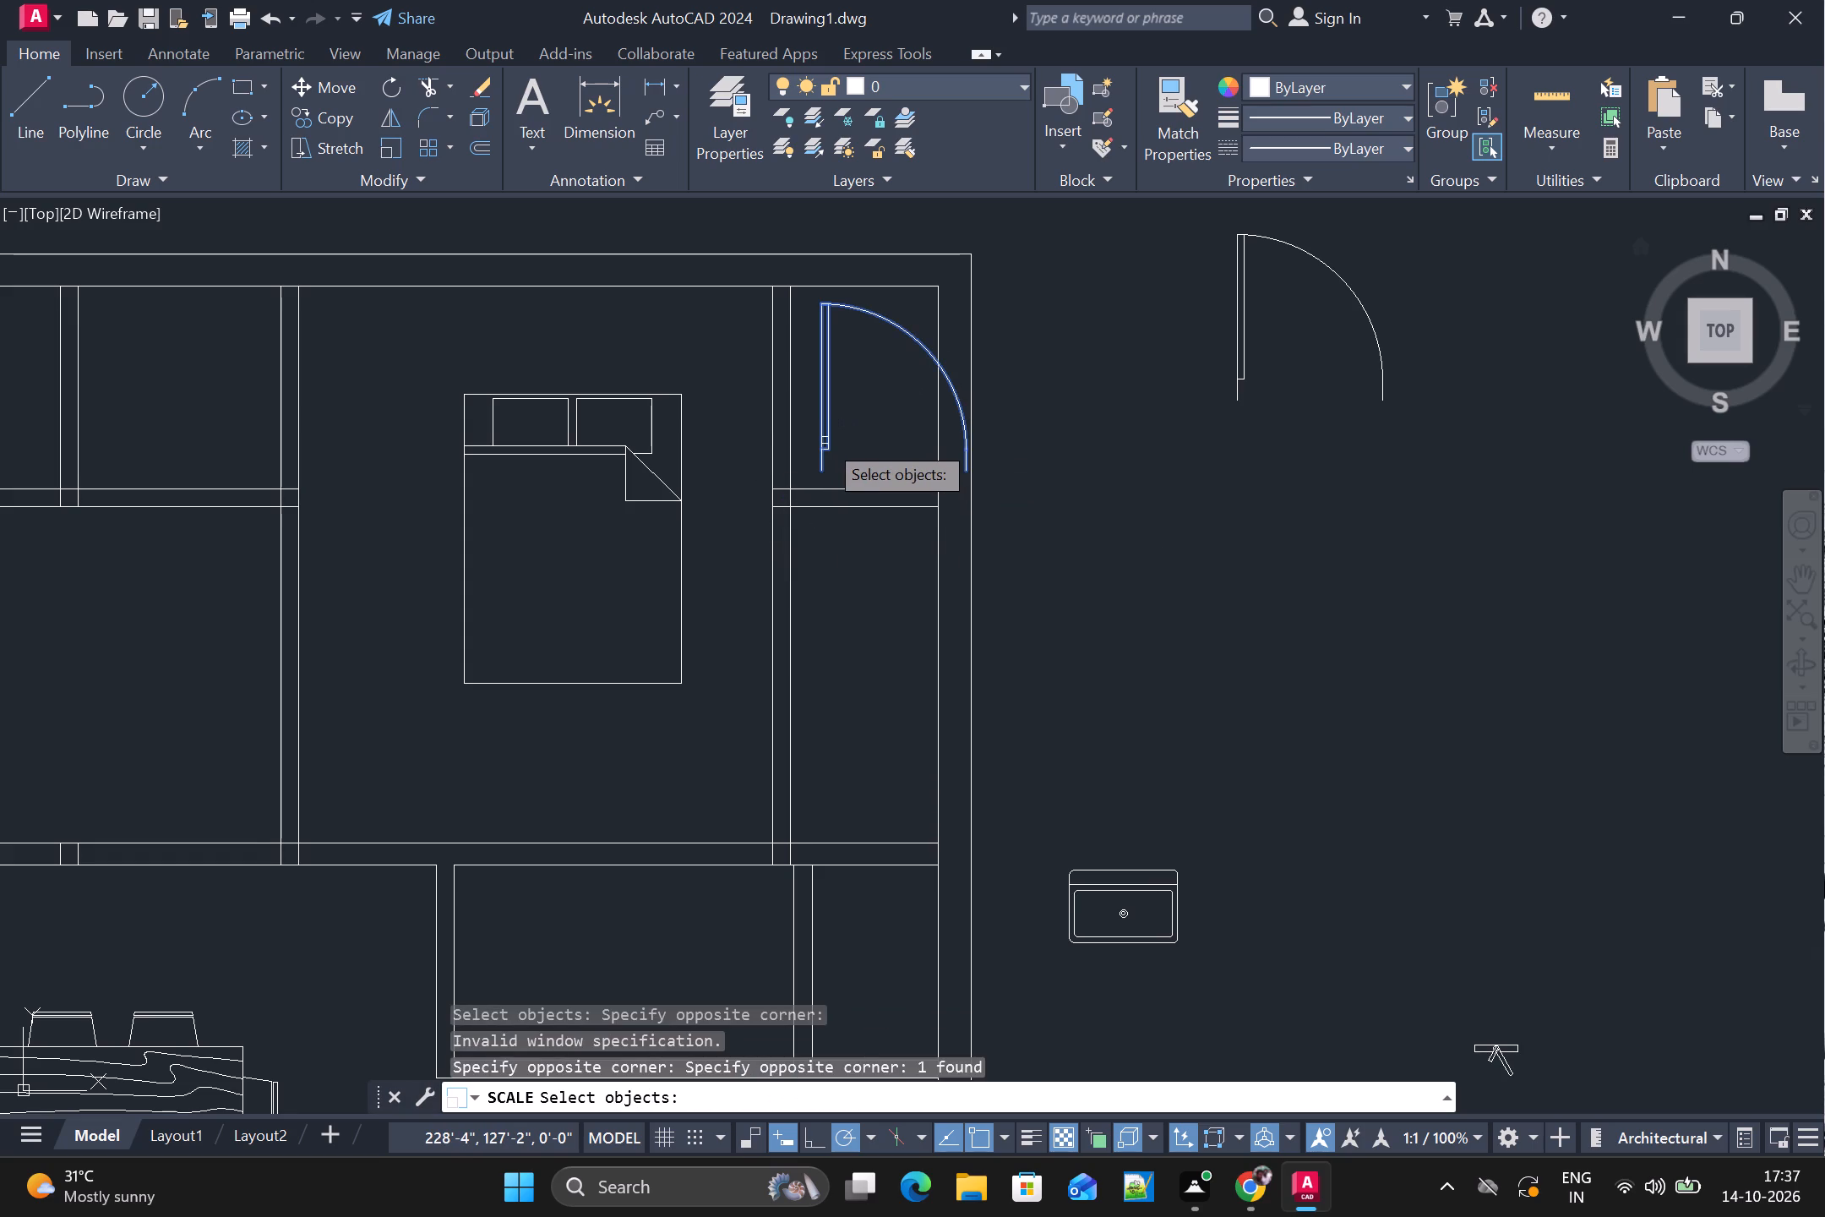
key("space")
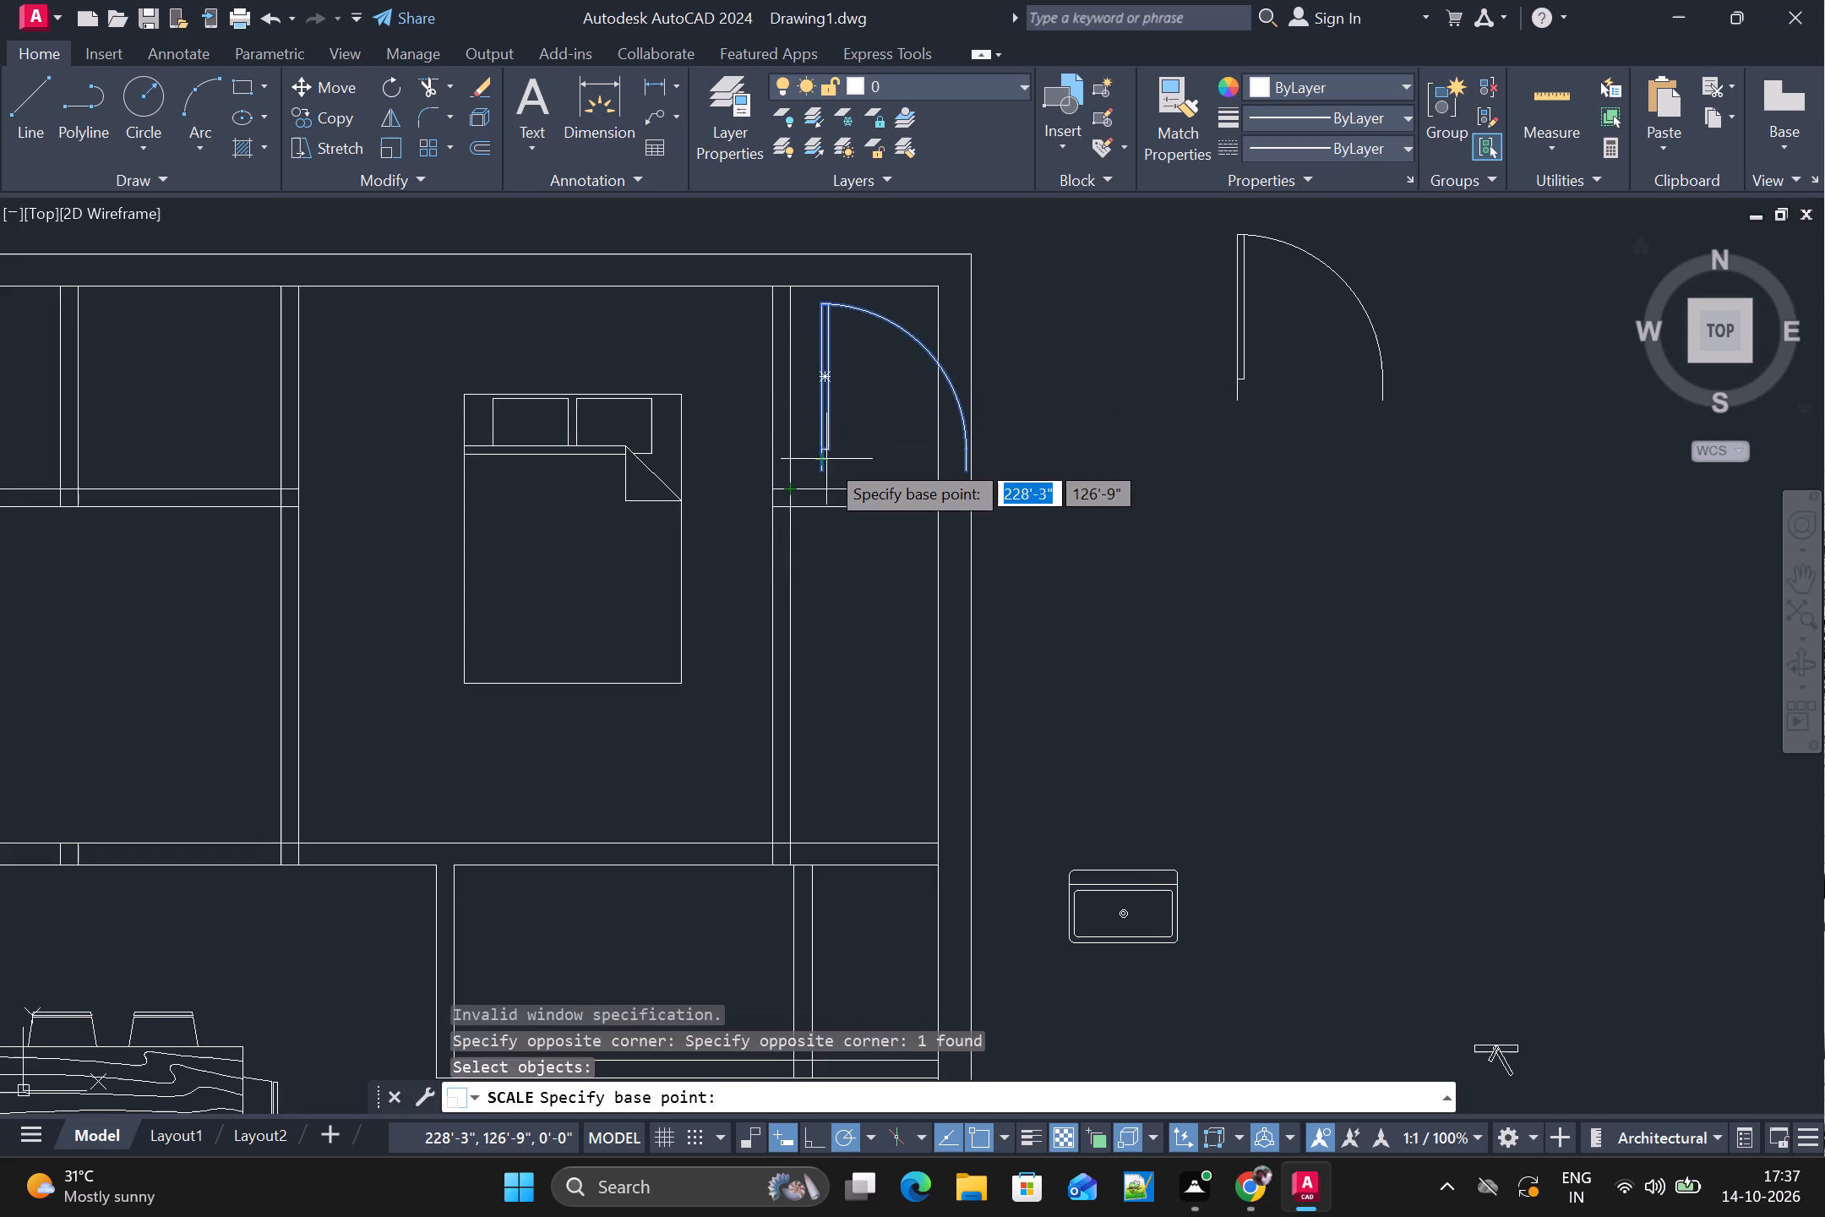
left_click(825, 461)
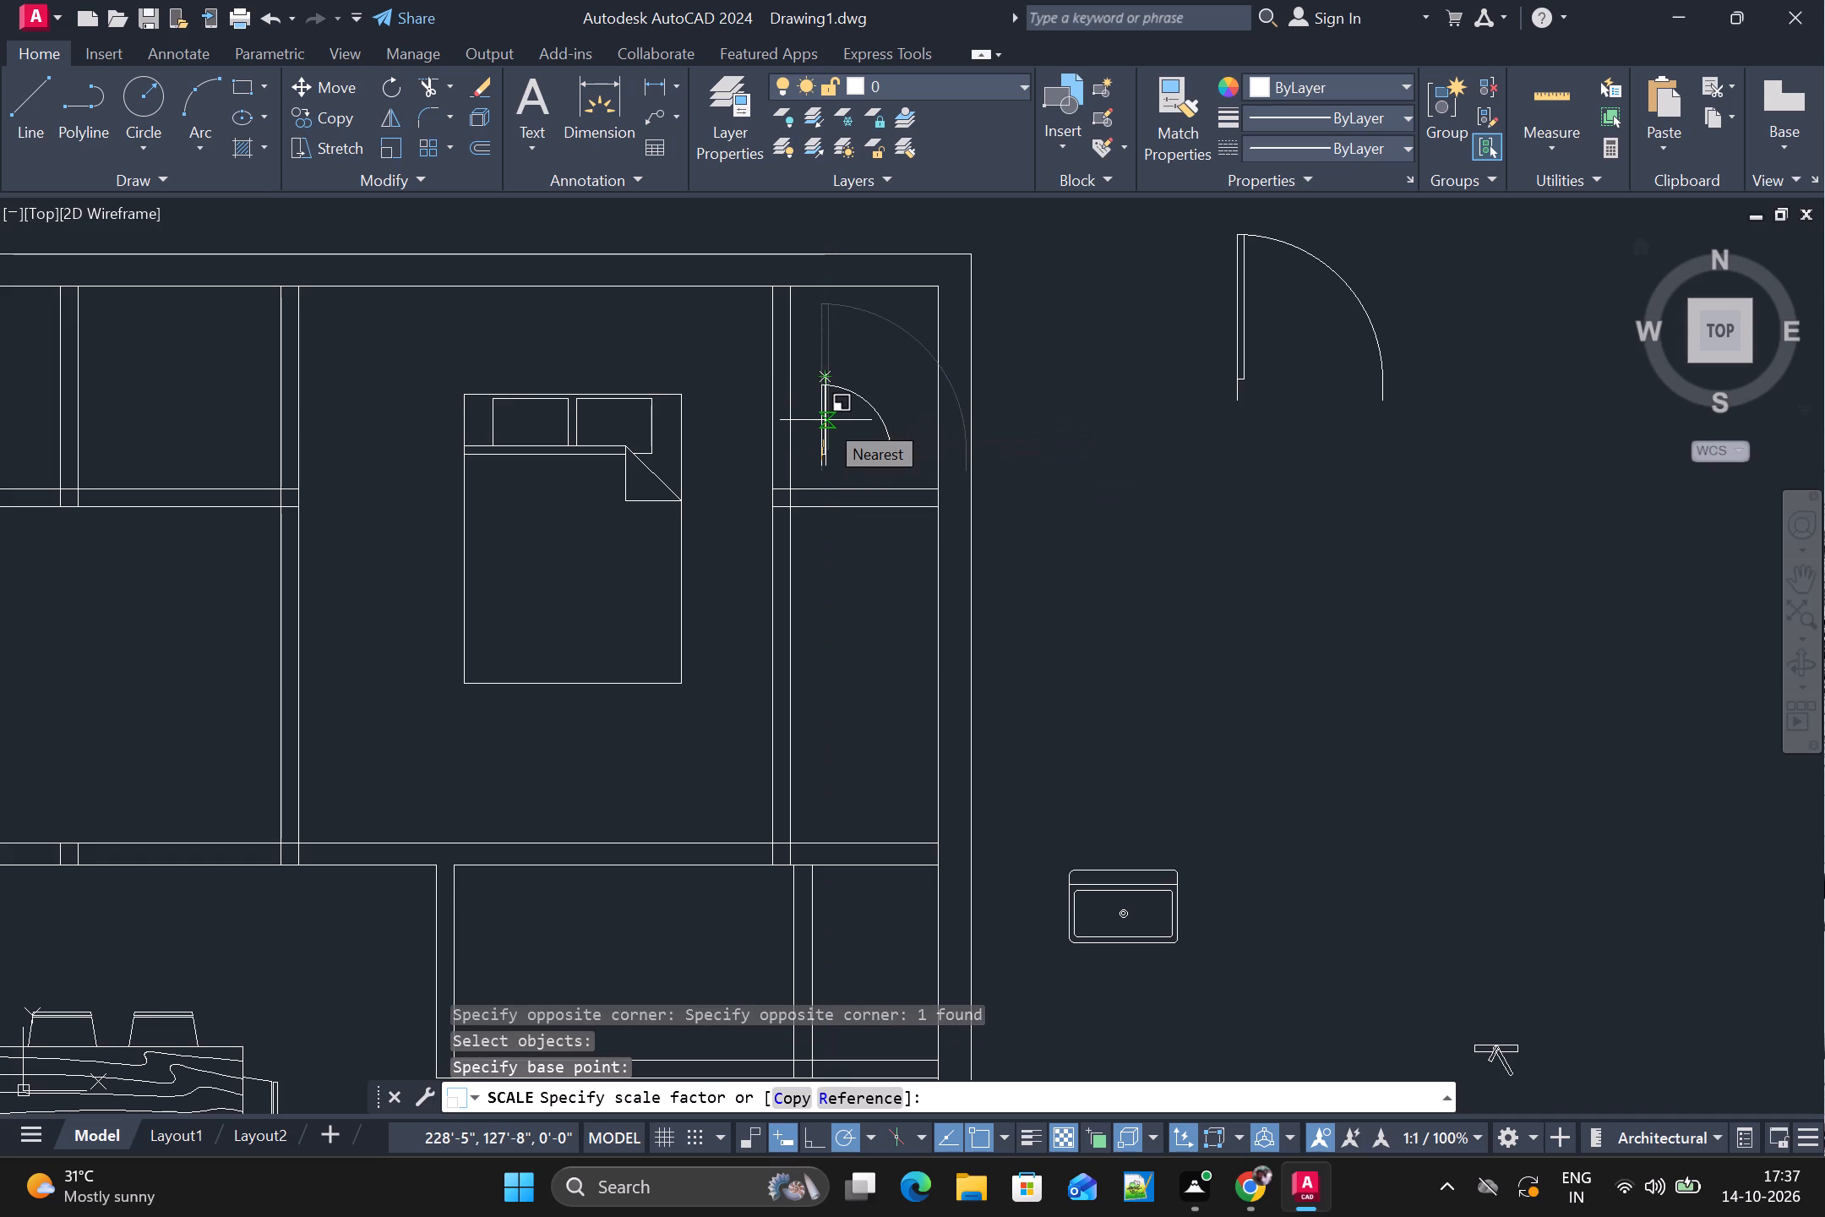
left_click(825, 422)
Rotate the reduced door 270° about the upper end of its leaf.
scroll(864, 465, "down", 1)
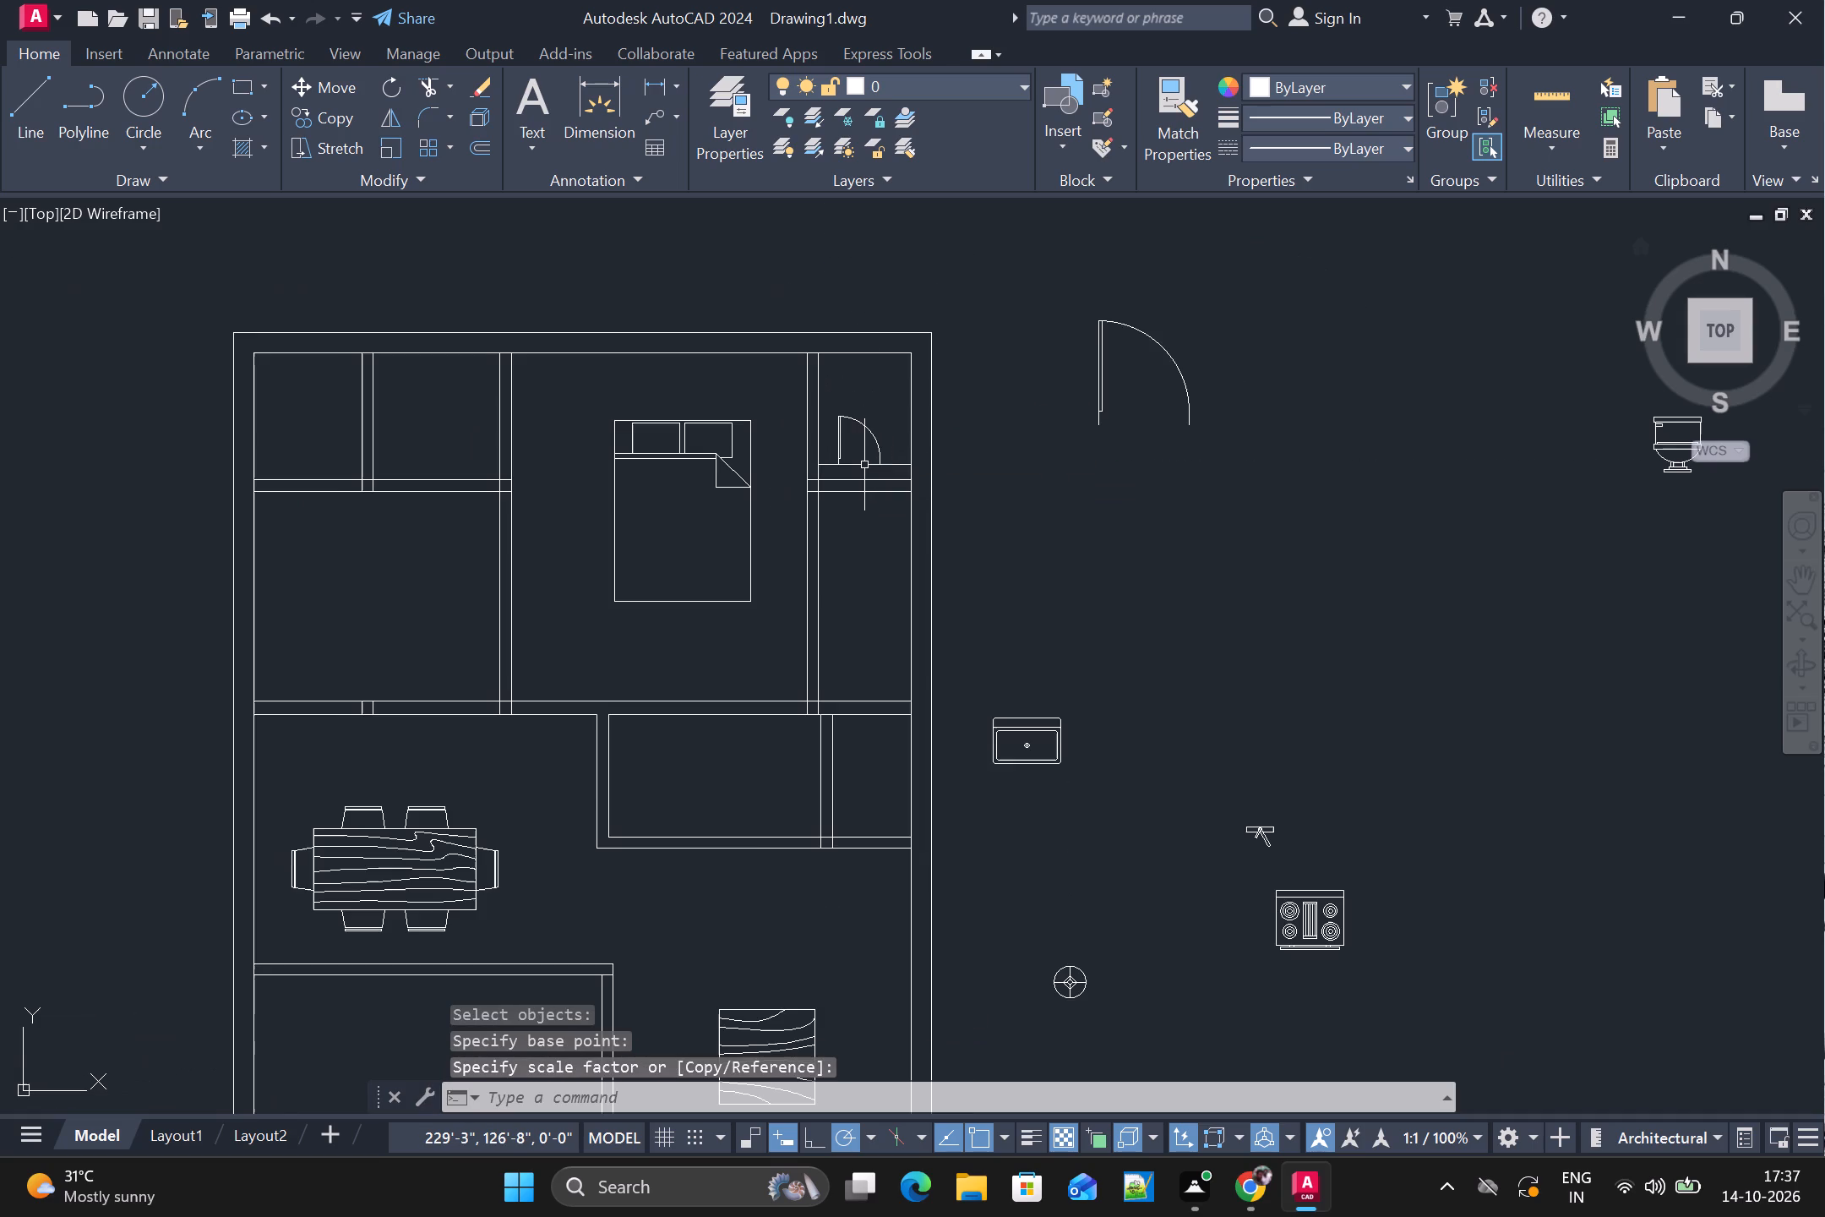
key("r")
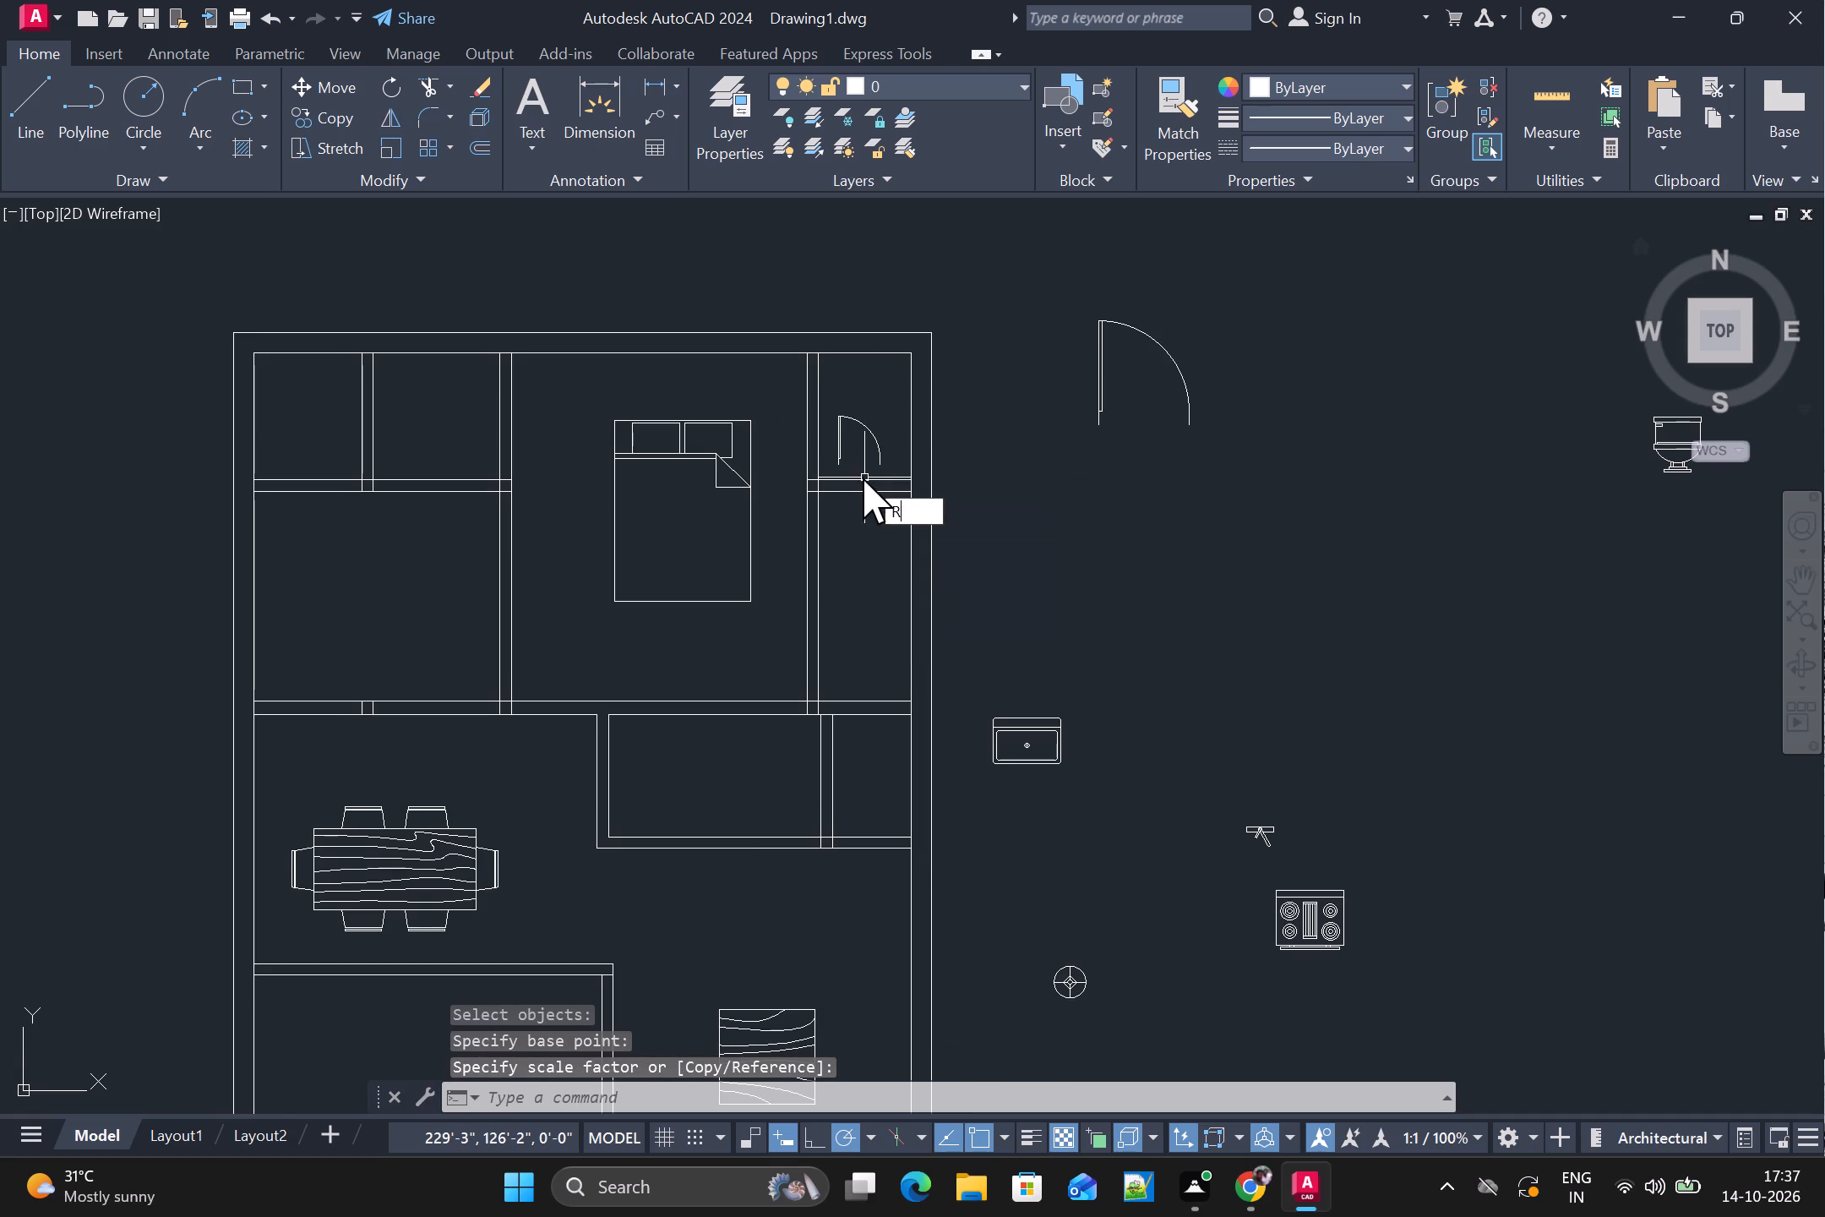
key("o")
key("space")
left_click(841, 431)
key("space")
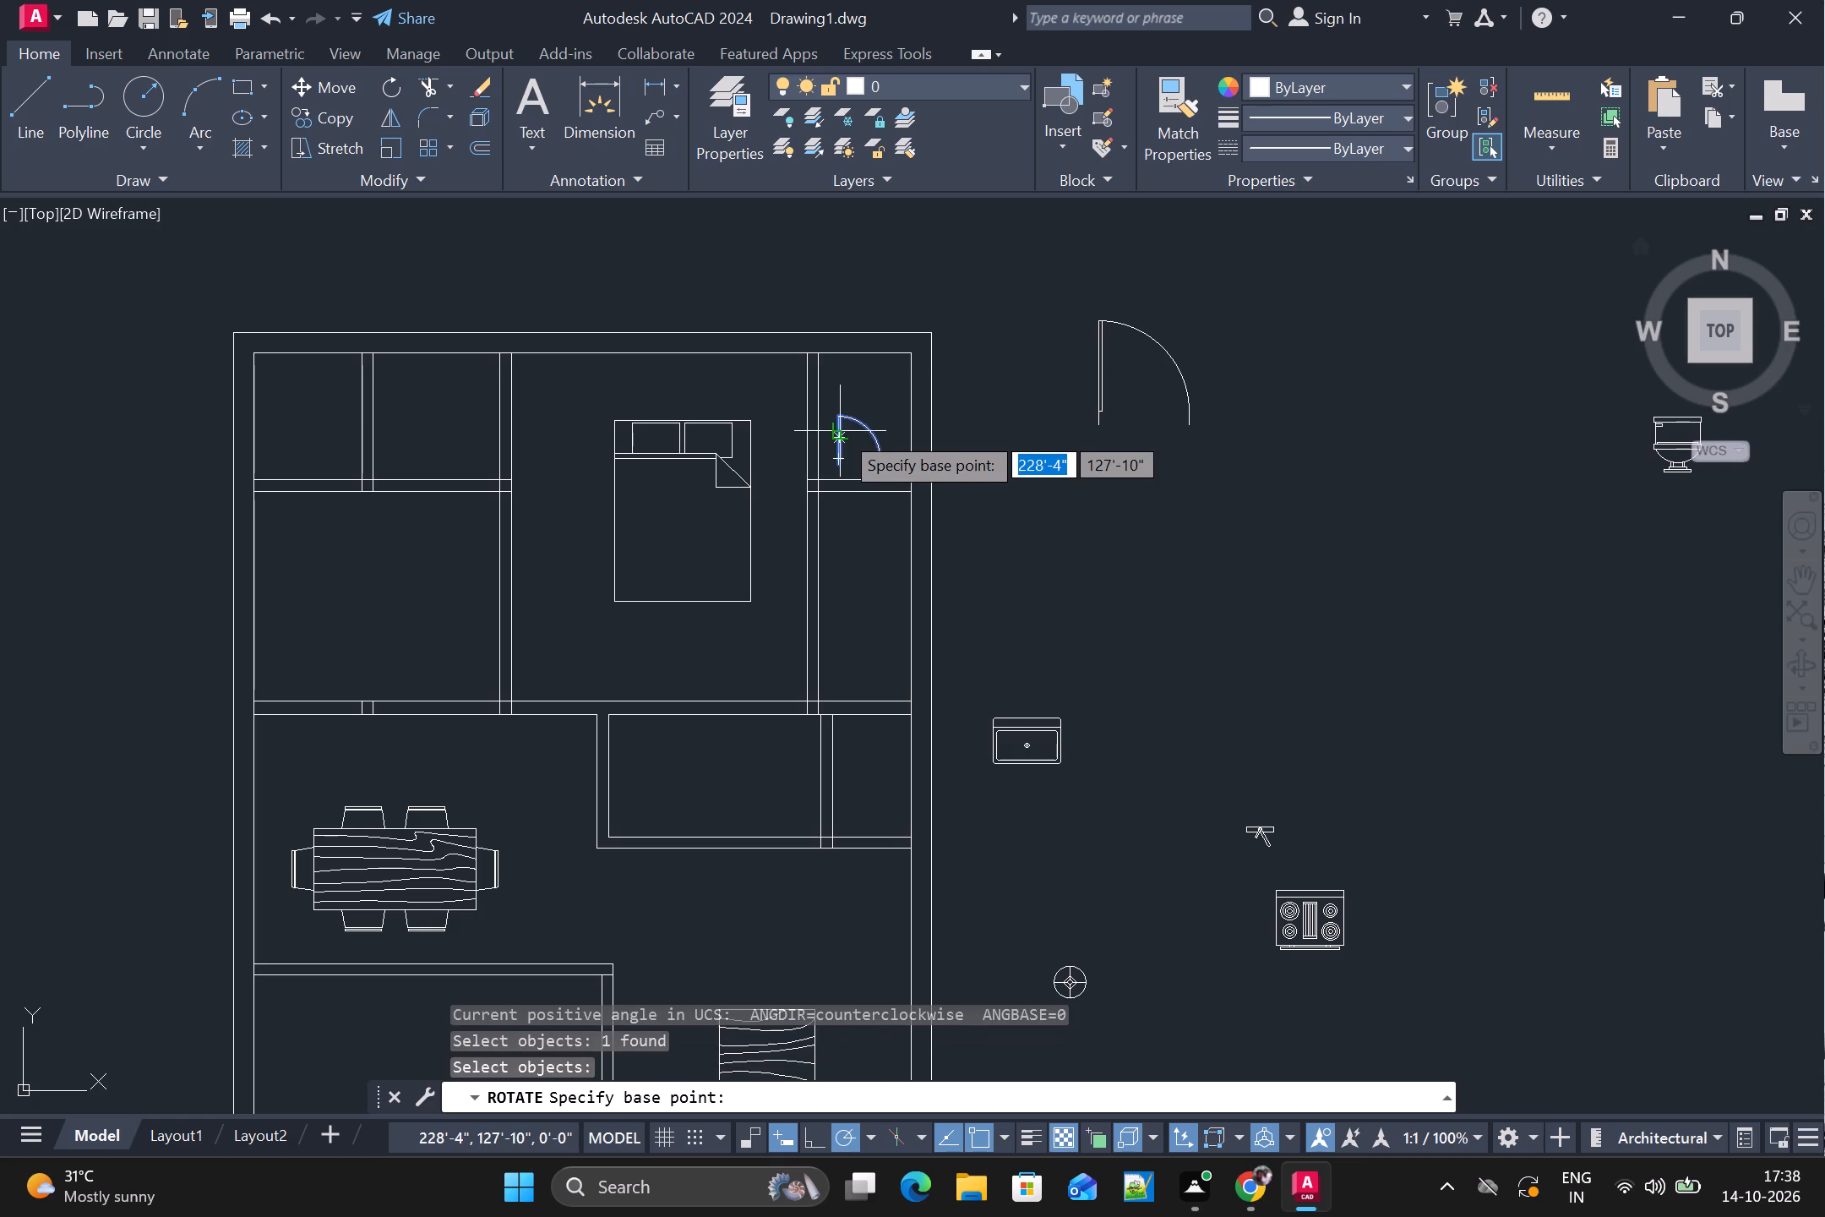
scroll(841, 431, "up", 2)
left_click(829, 396)
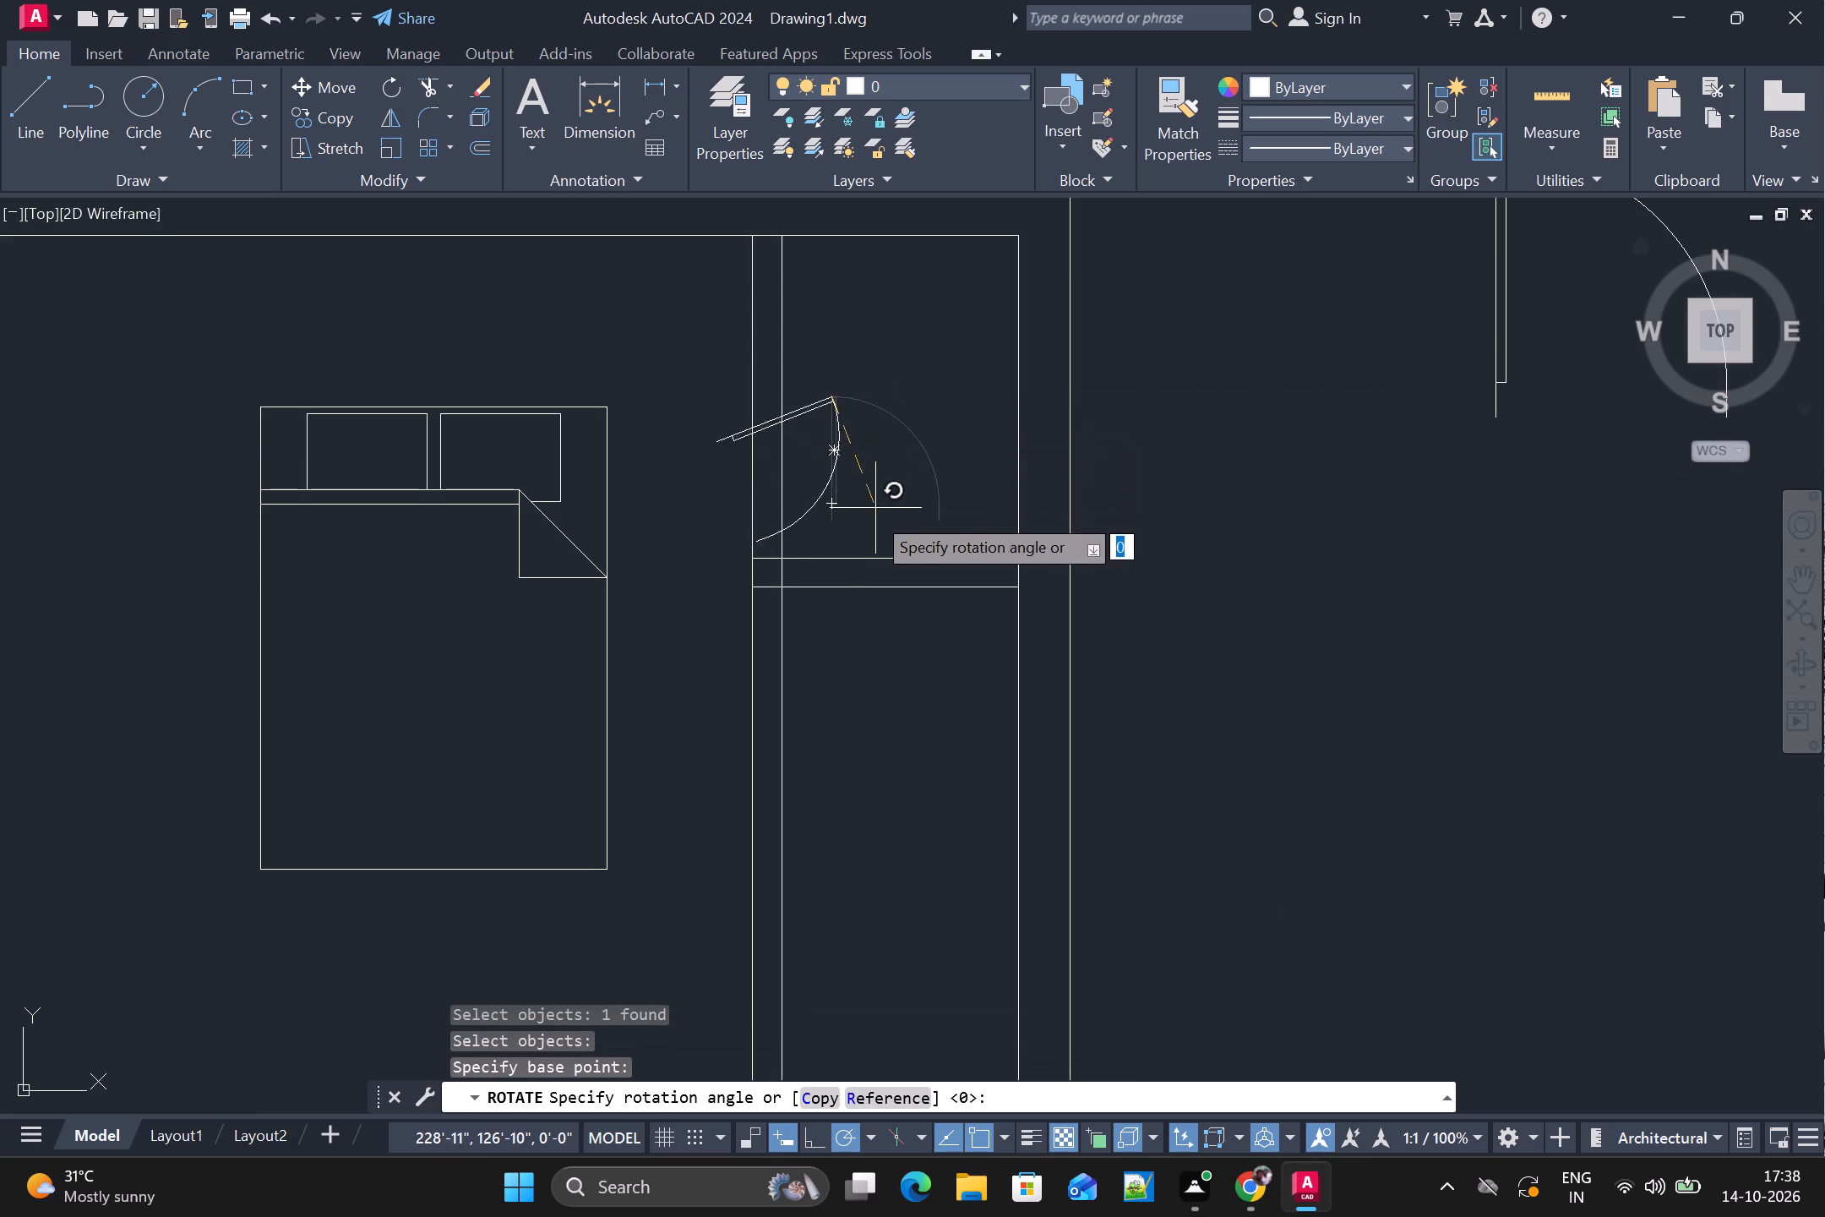
left_click(834, 669)
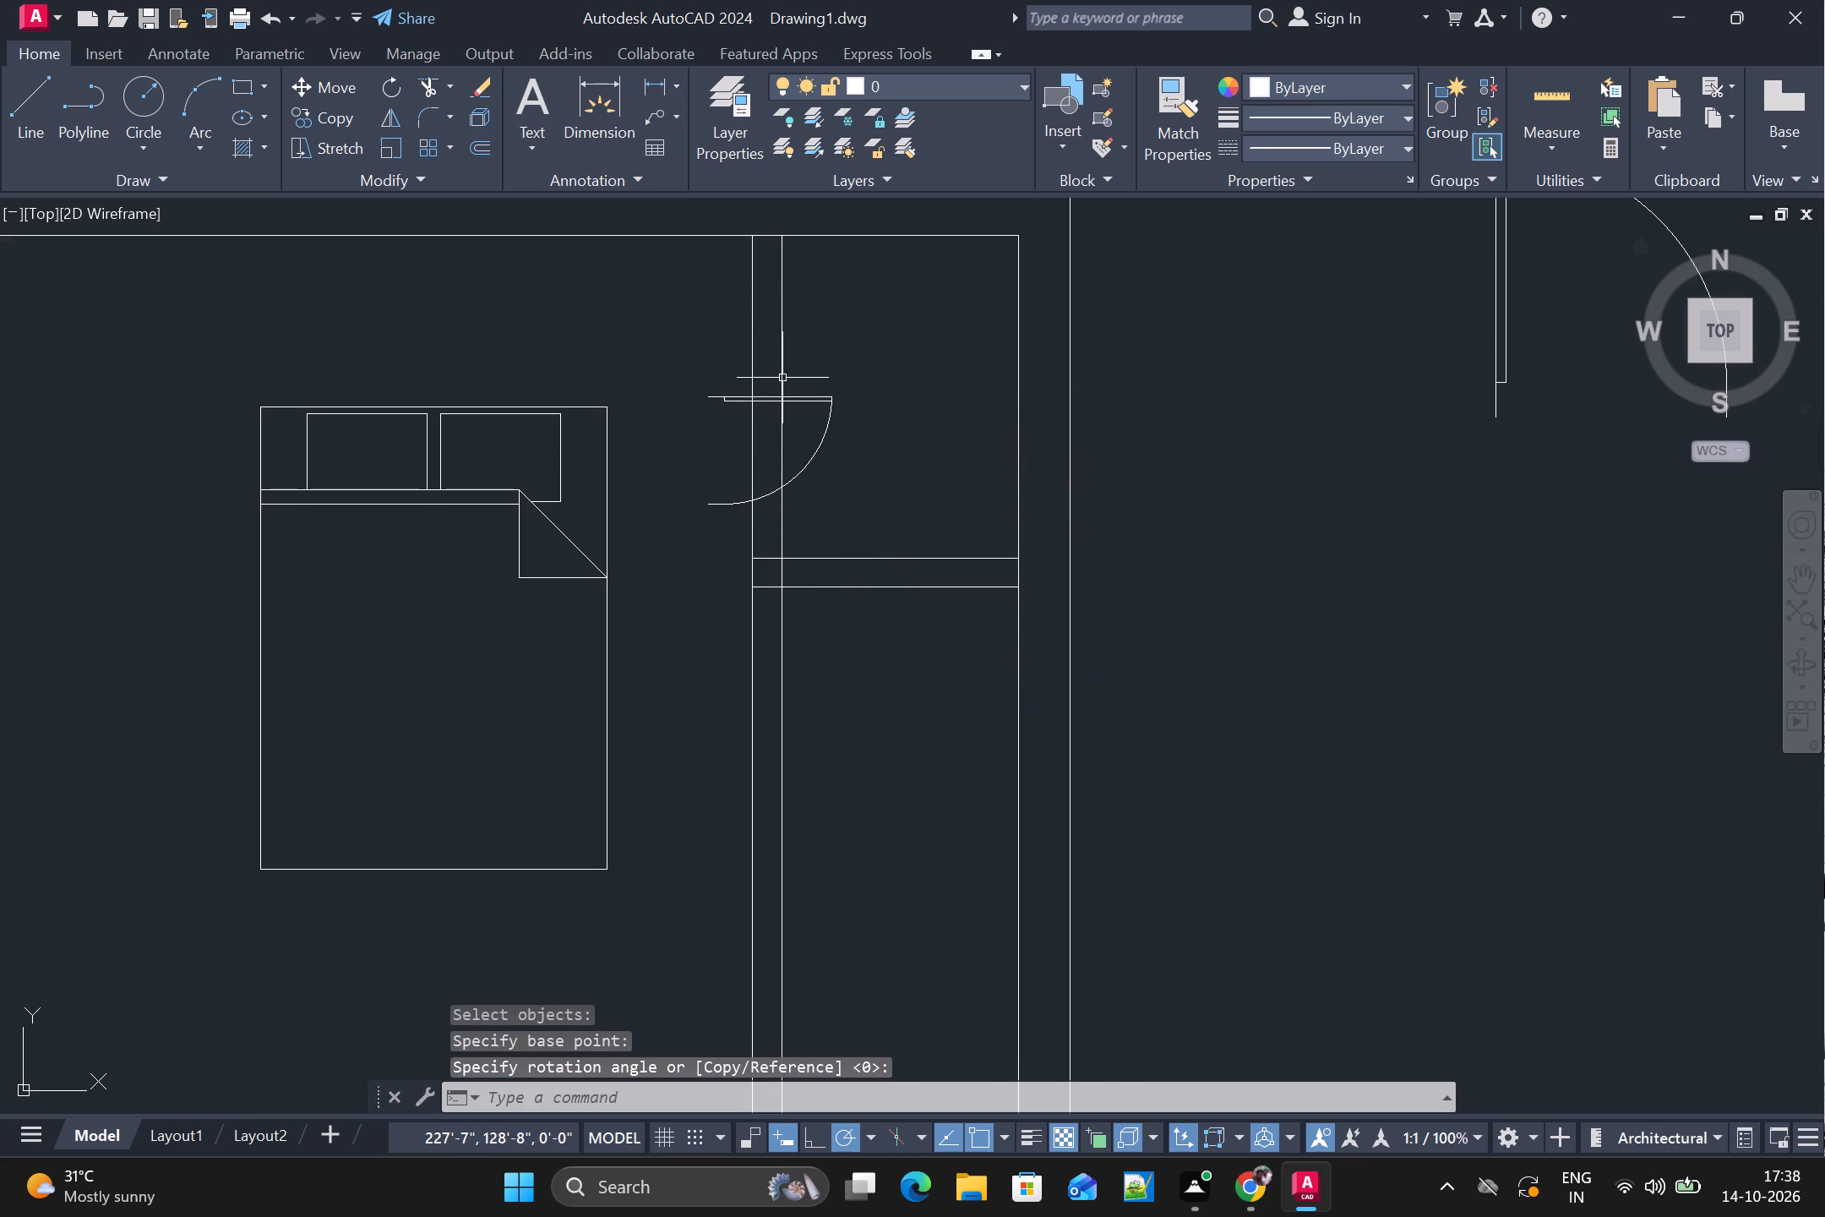
Move the rotated door onto the bedroom-side face of the top-right room's vertical partition, just below the outer wall, swinging into the small room.
key("m")
key("space")
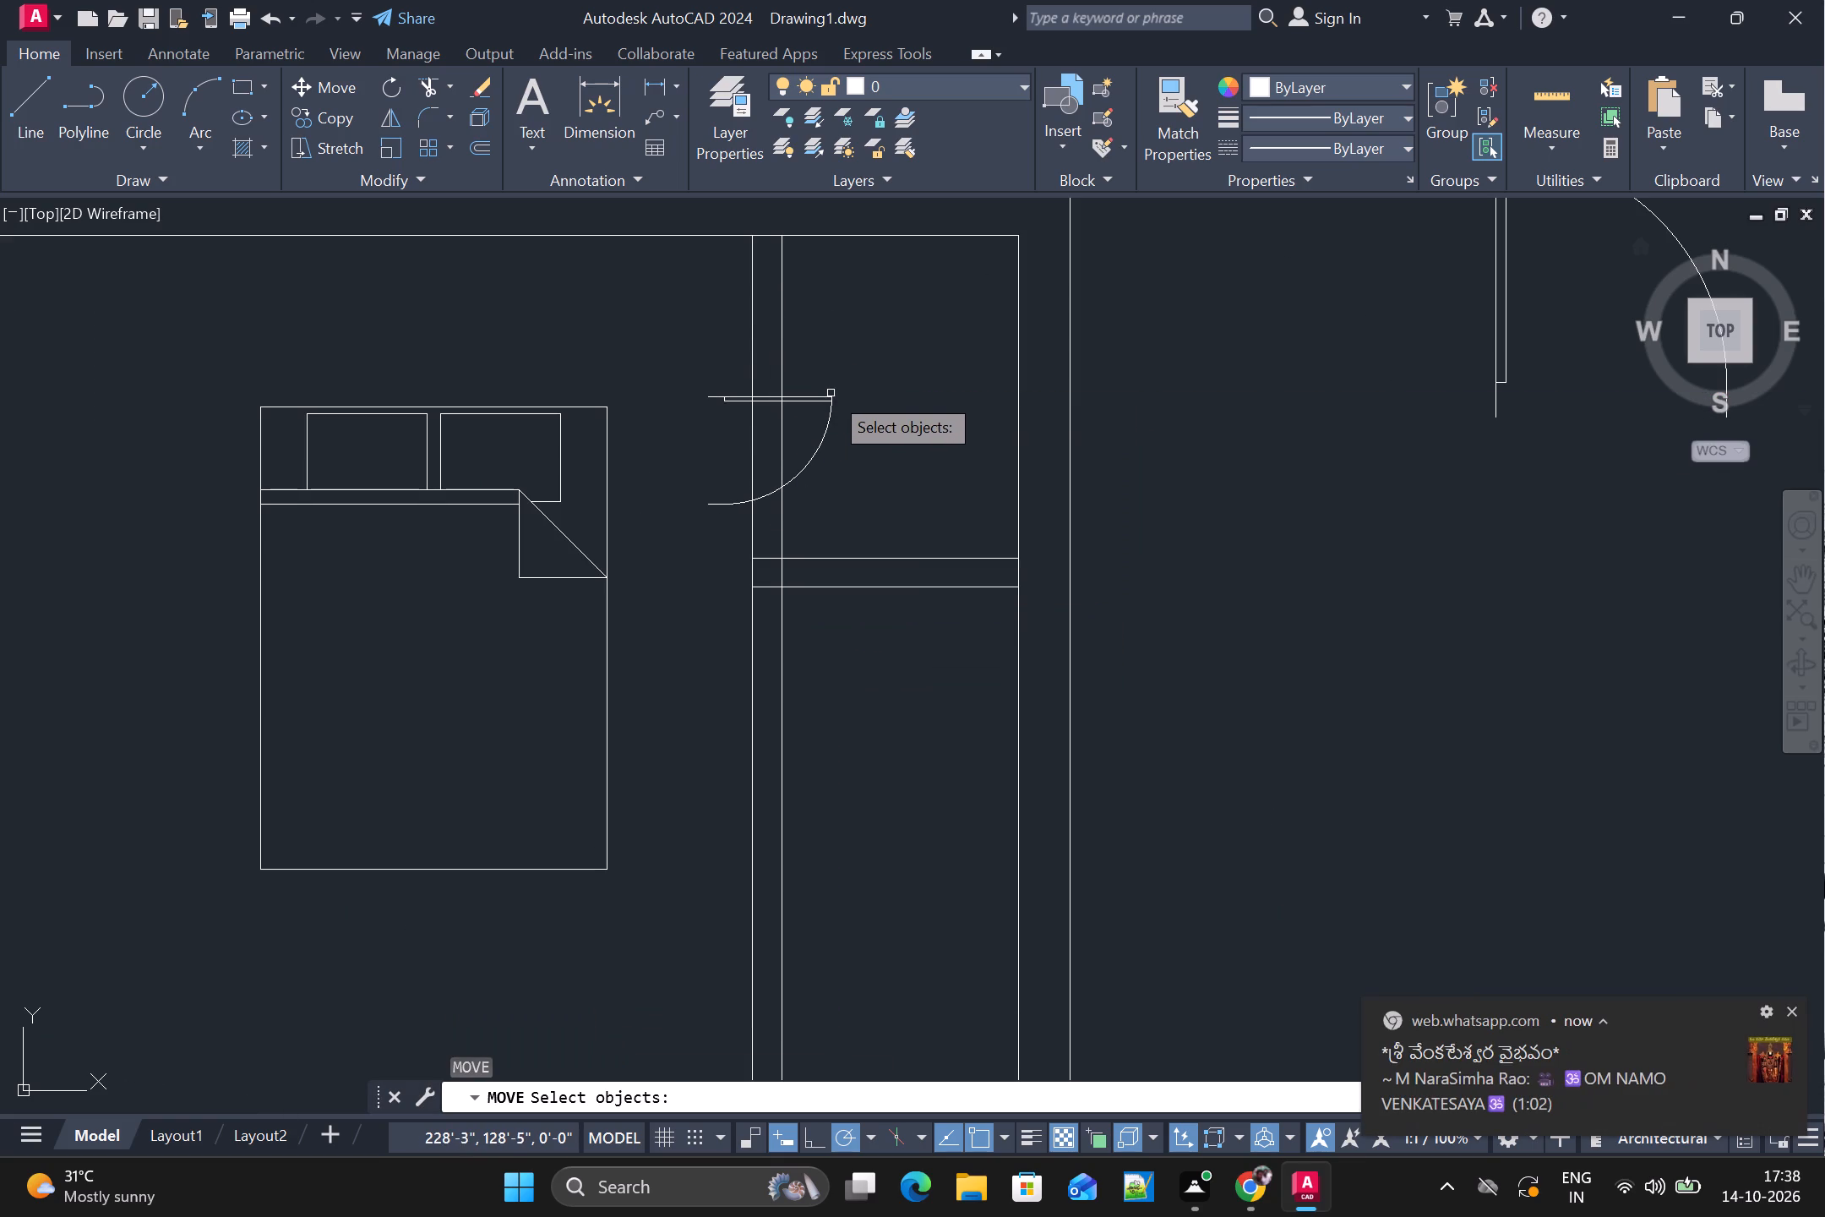
left_click(743, 400)
key("space")
scroll(716, 400, "up", 2)
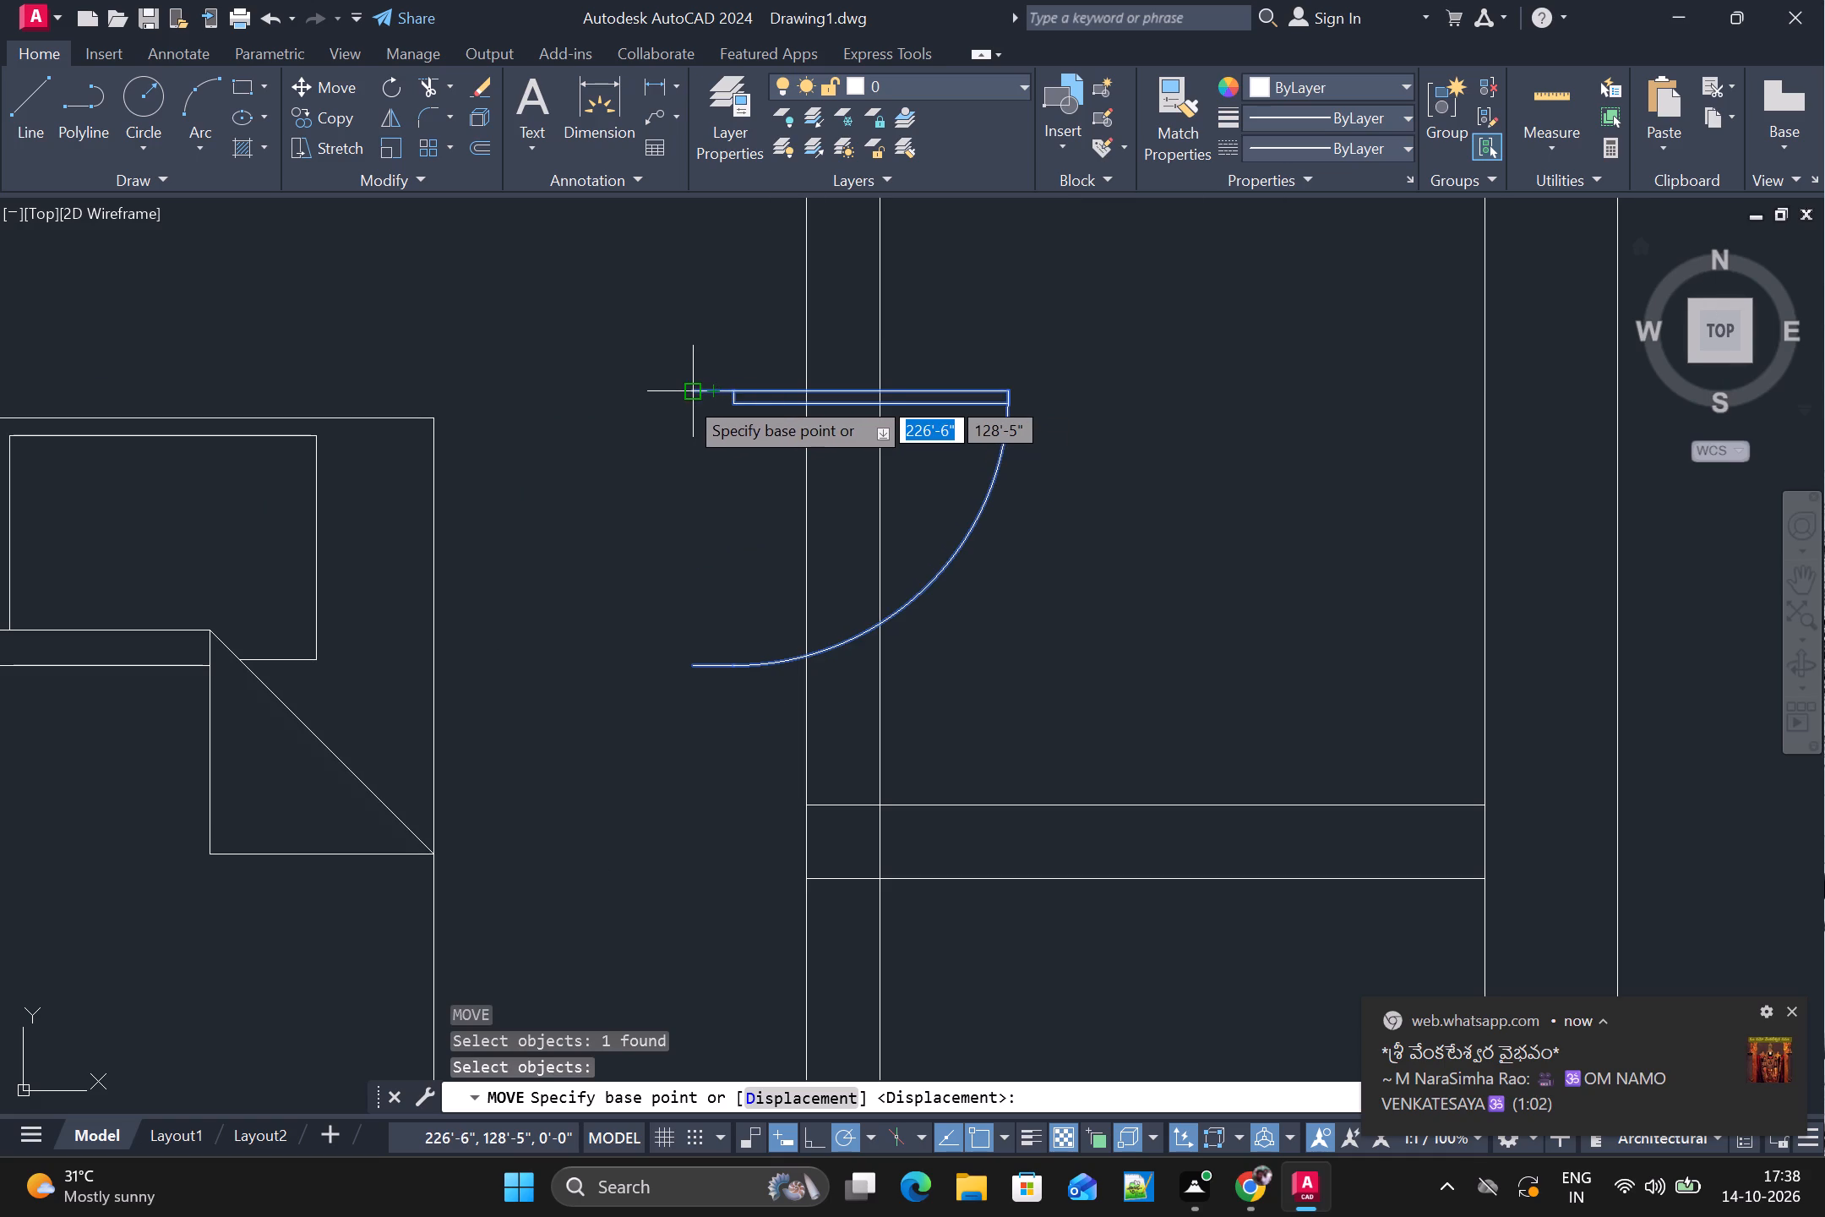
left_click(694, 391)
scroll(871, 417, "down", 4)
scroll(864, 362, "up", 5)
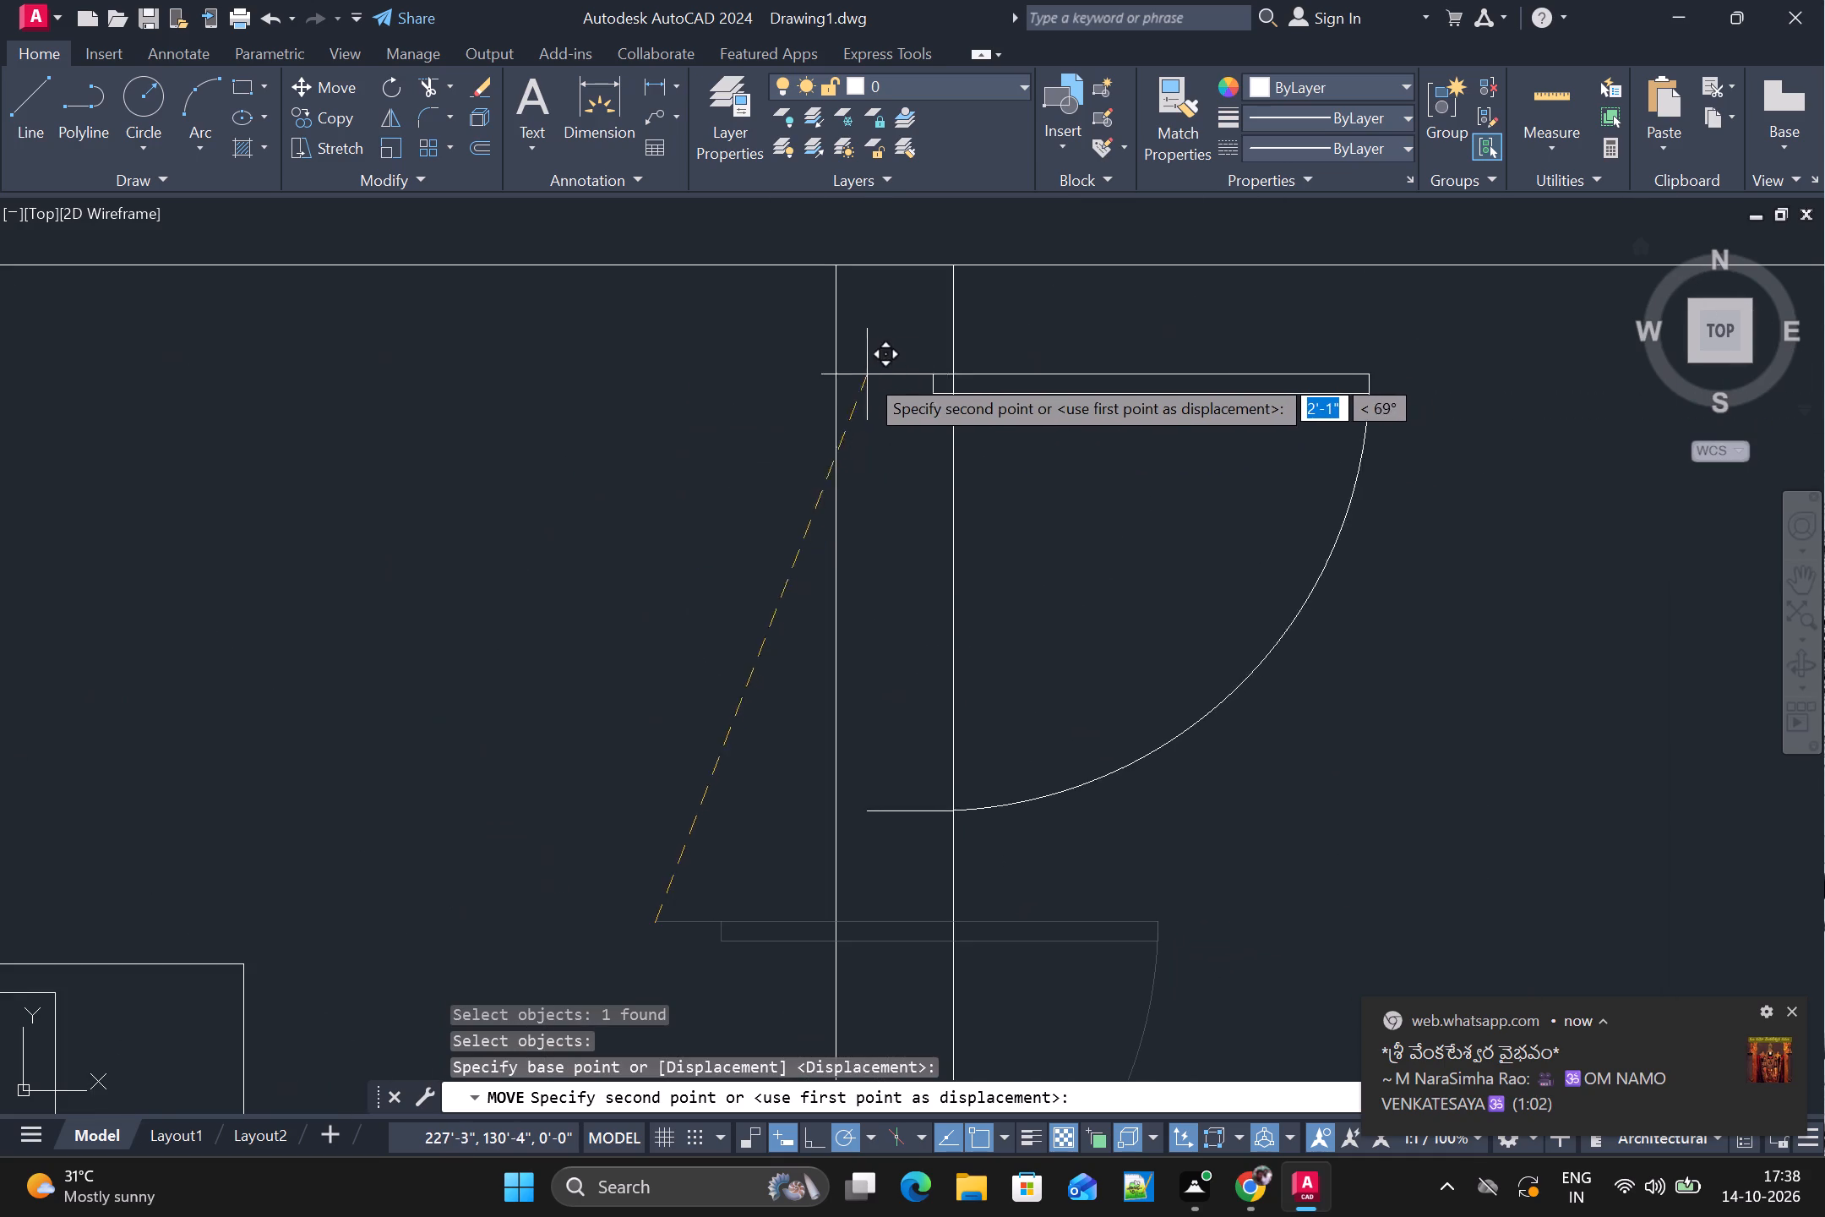
left_click(837, 295)
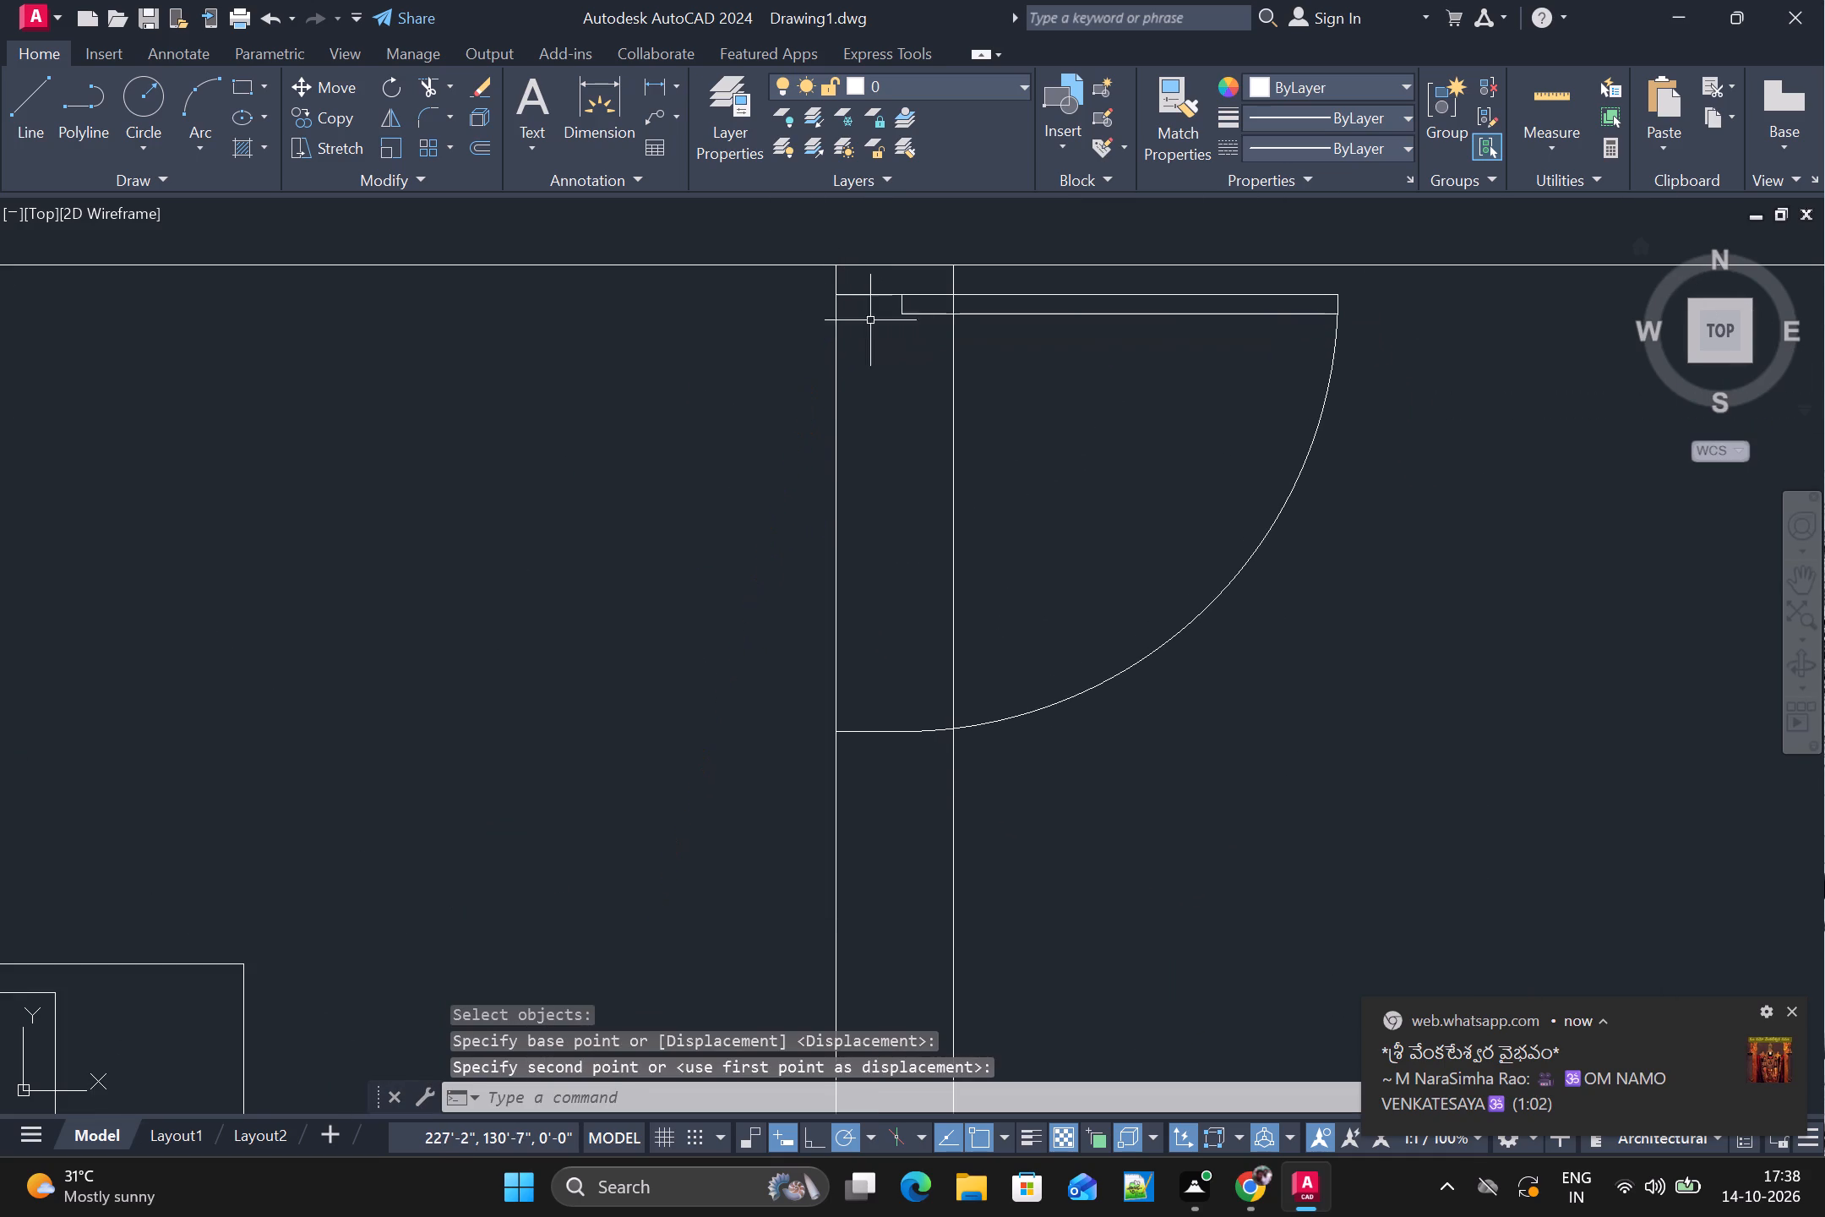
Copy the small door to the horizontal partition between the two small rooms along the right outer wall.
scroll(902, 409, "down", 2)
middle_click_drag(1011, 588, 1005, 442)
scroll(1004, 482, "down", 1)
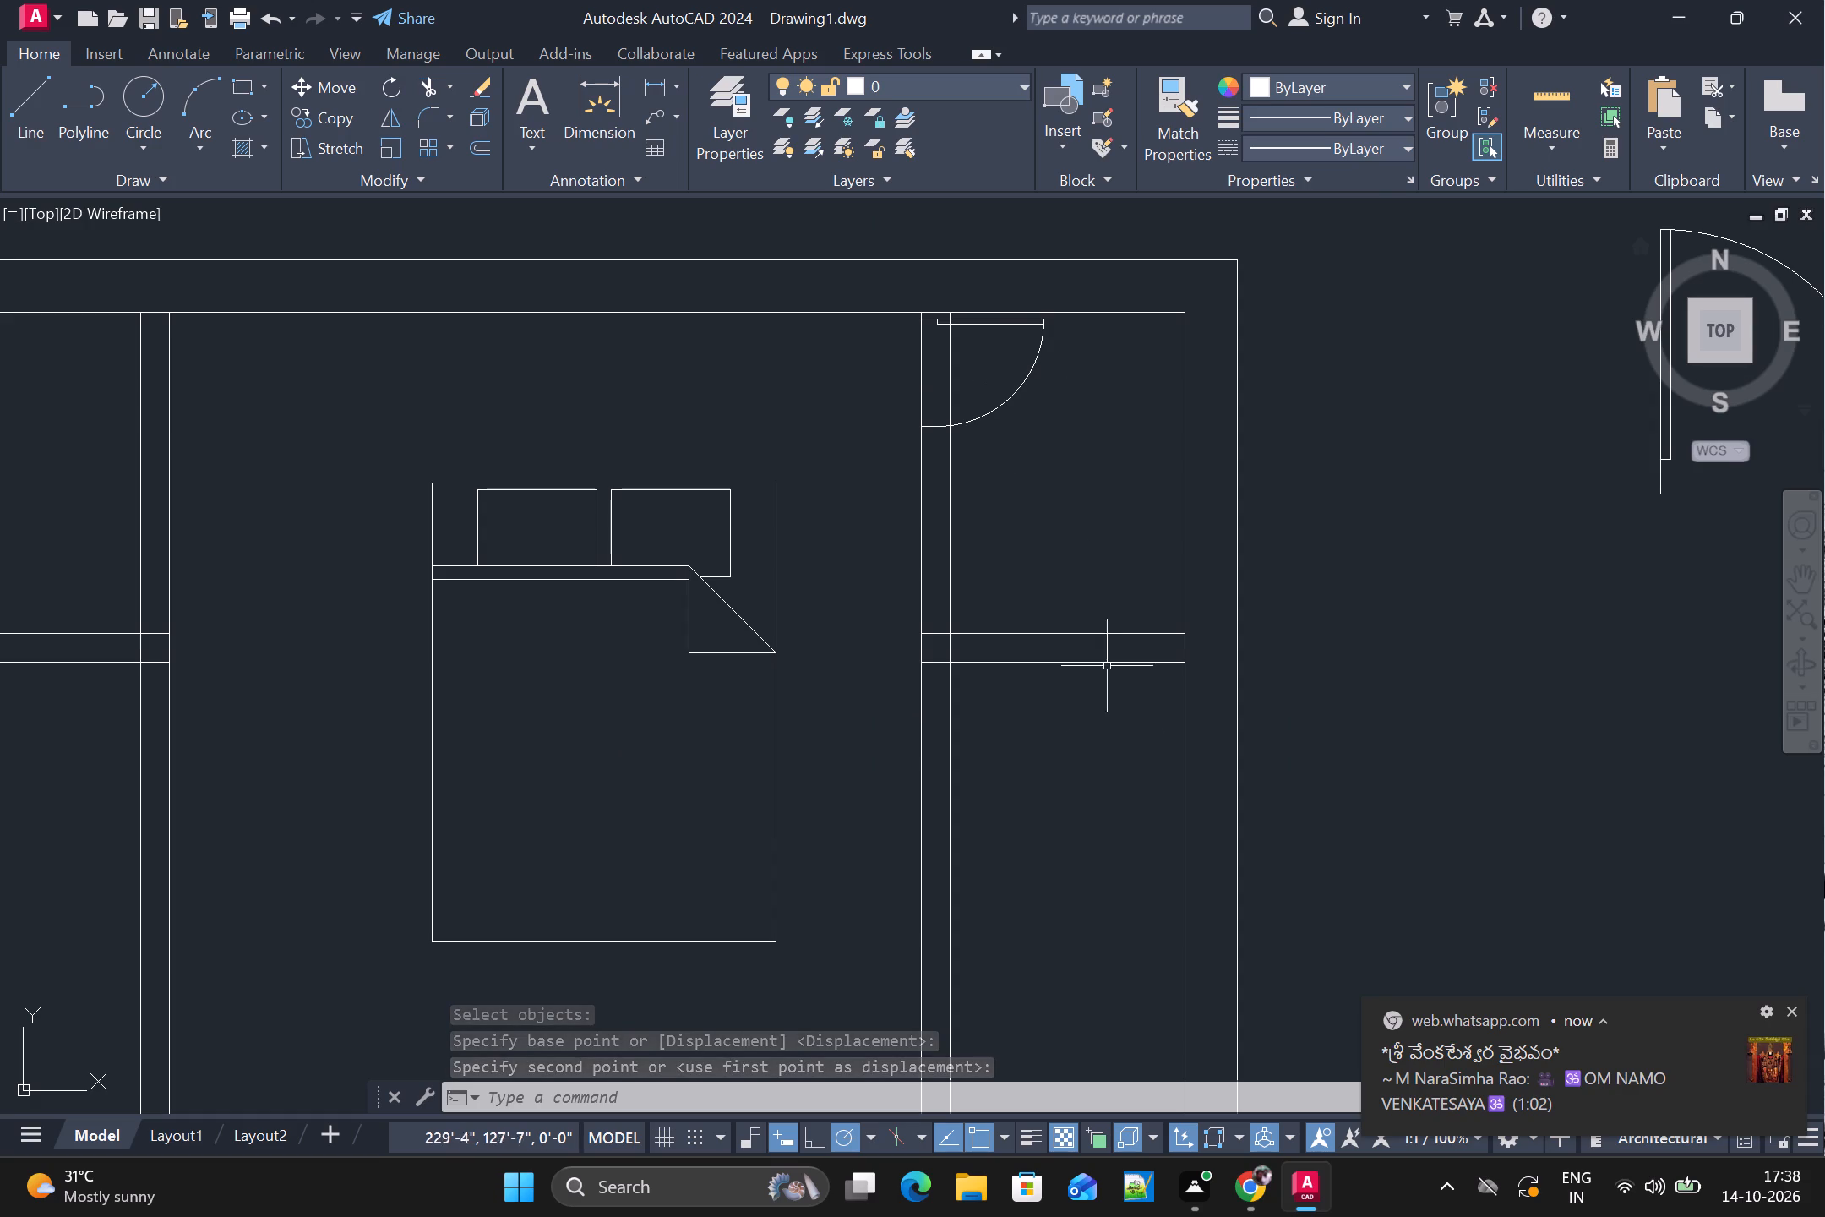
left_click(1014, 323)
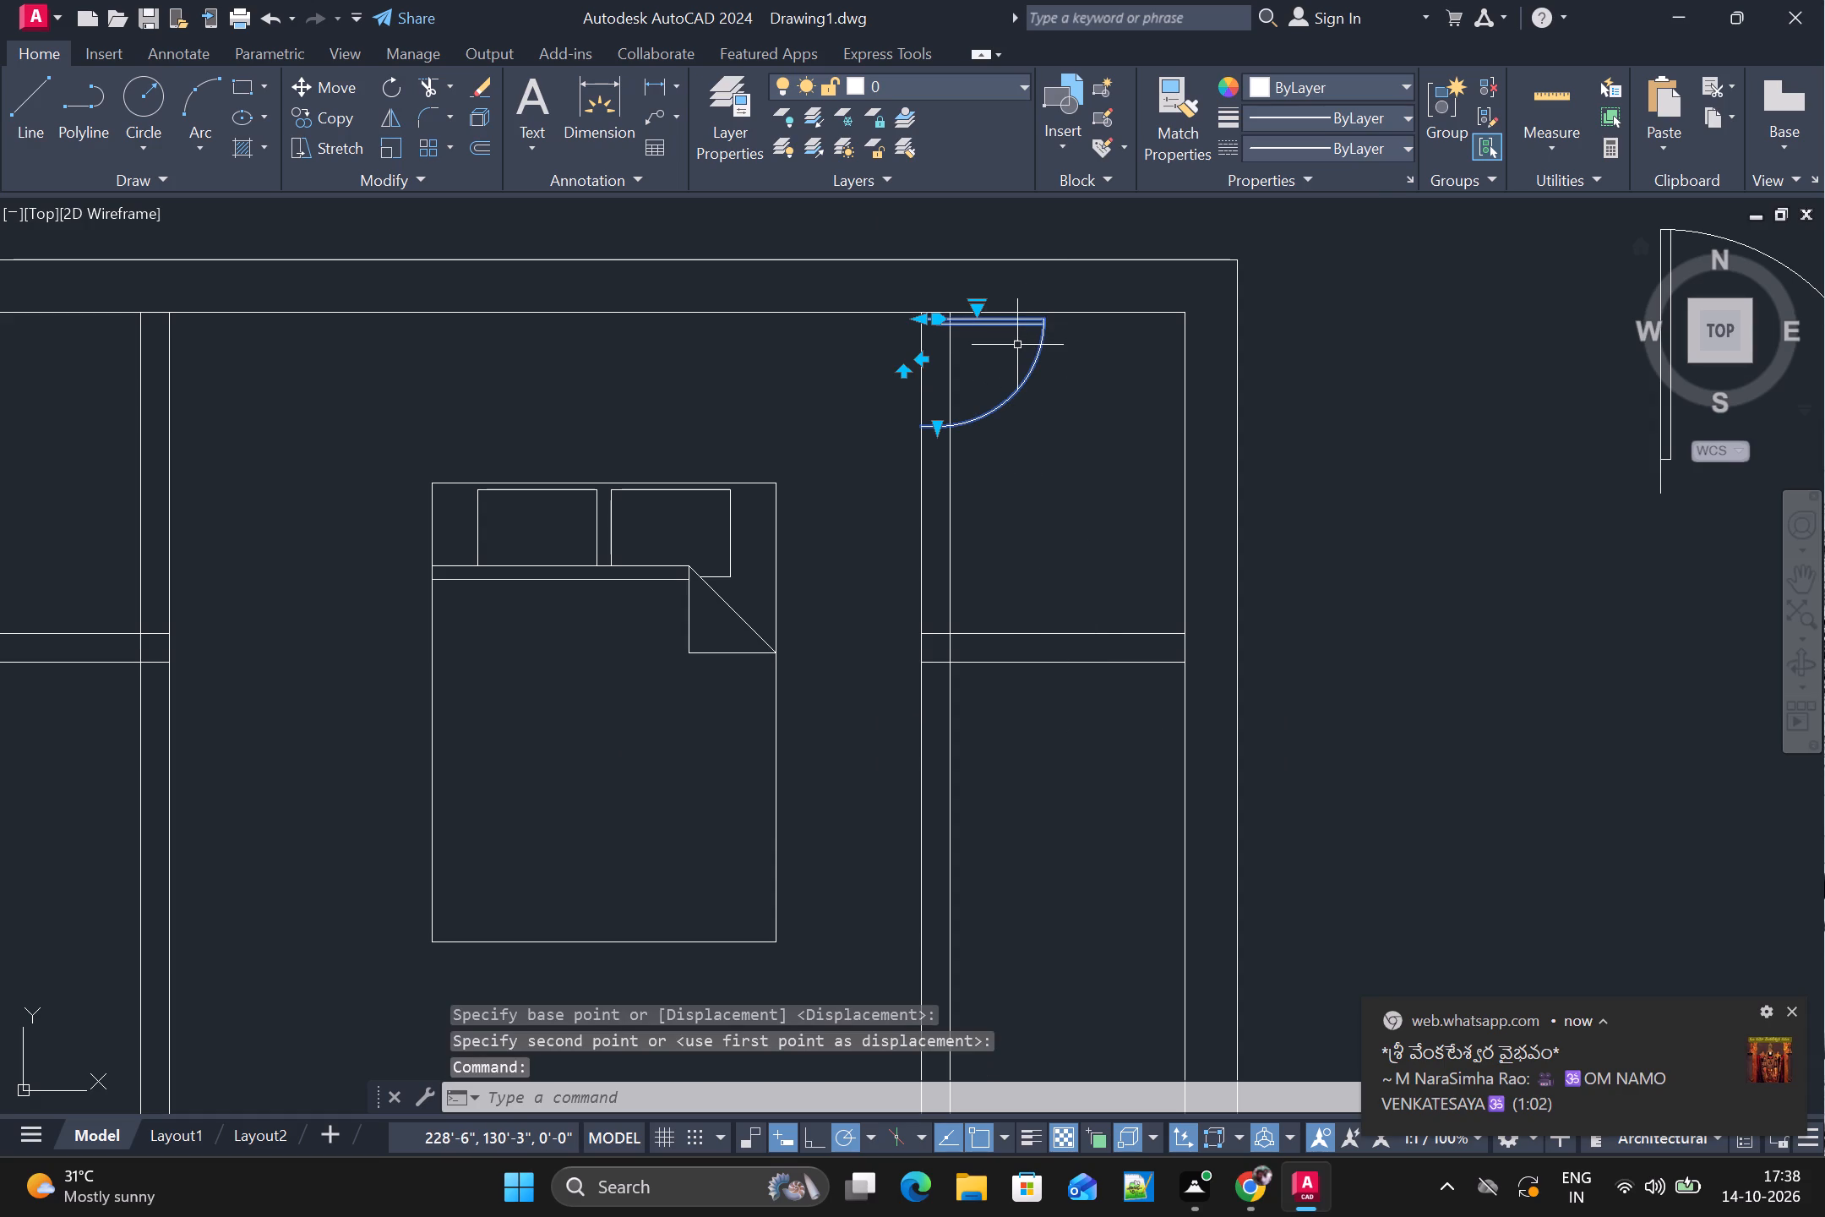
key("ctrl+c")
key("ctrl+v")
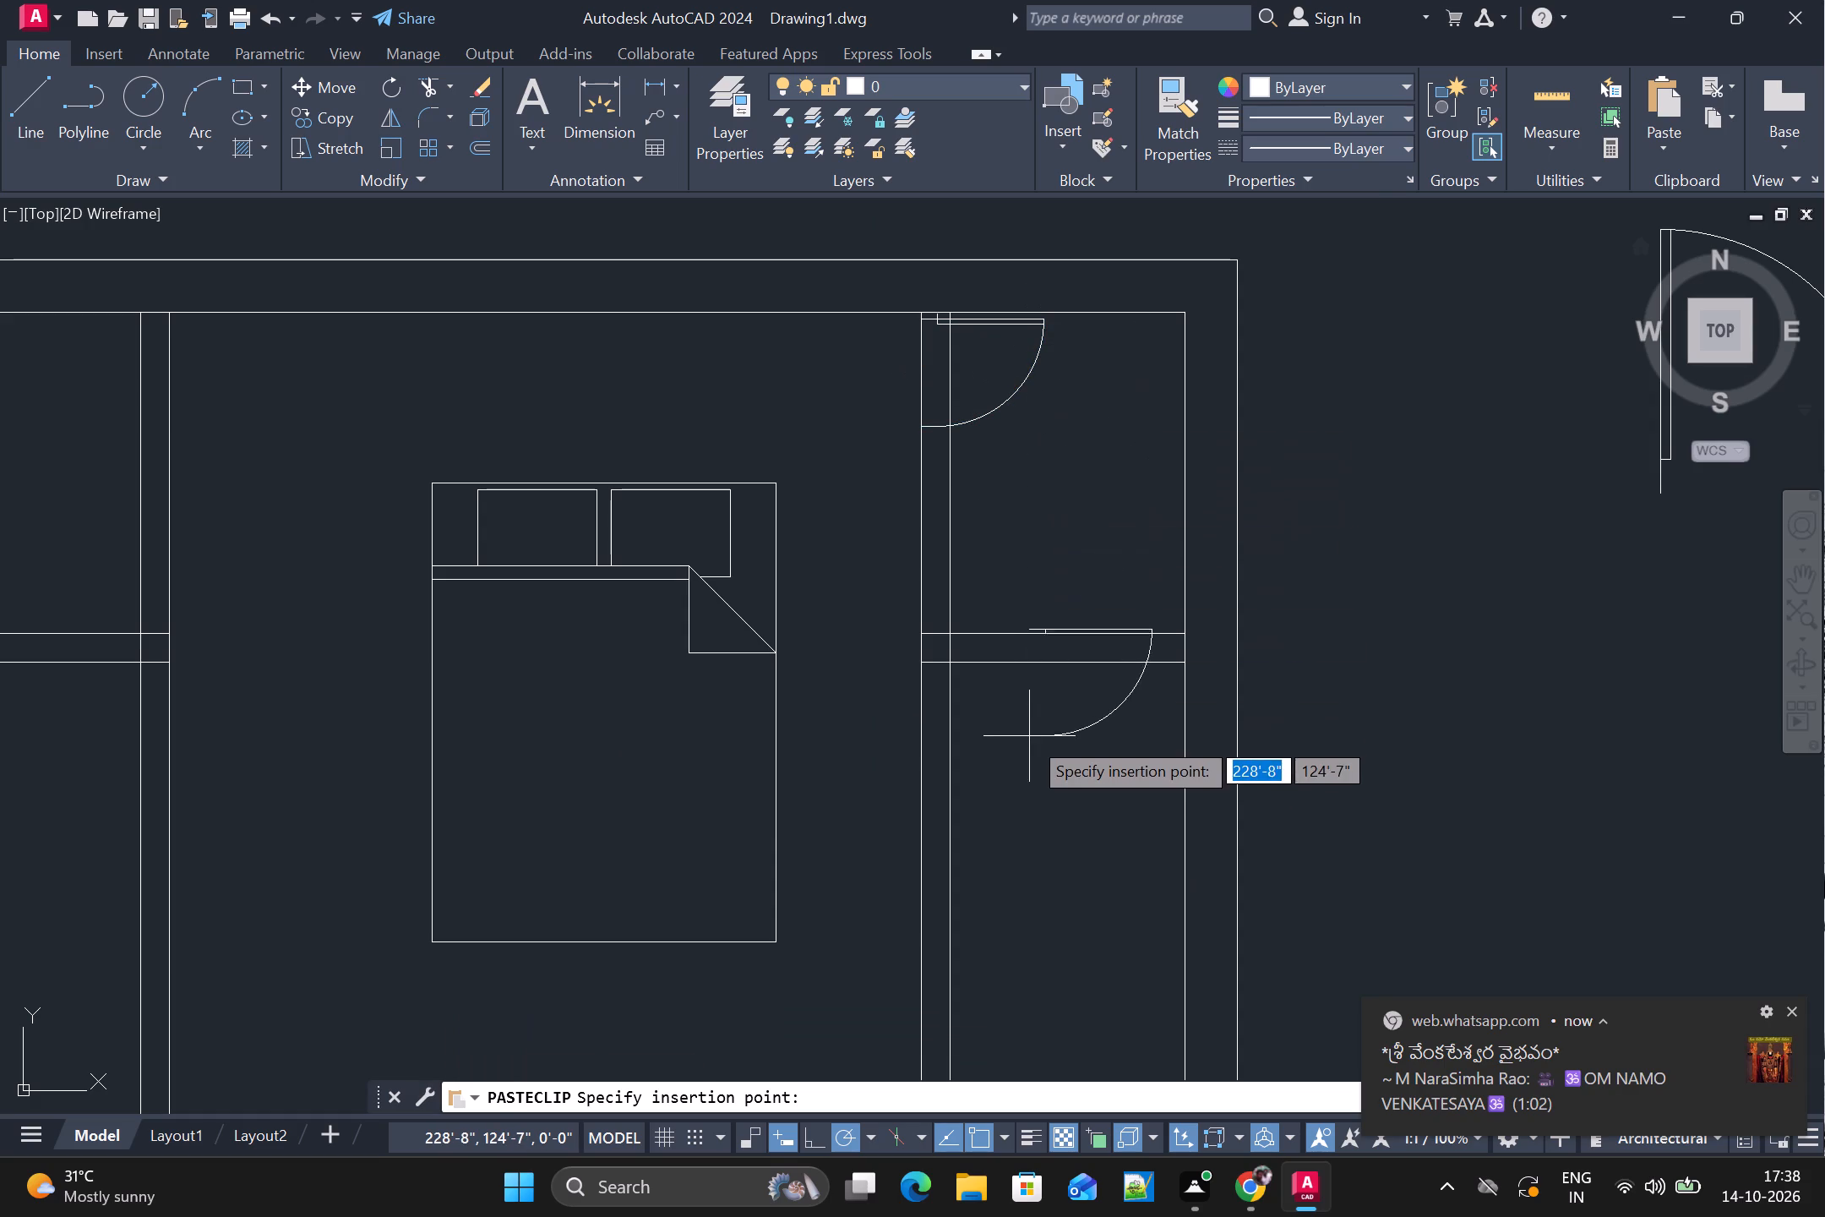
left_click(1008, 718)
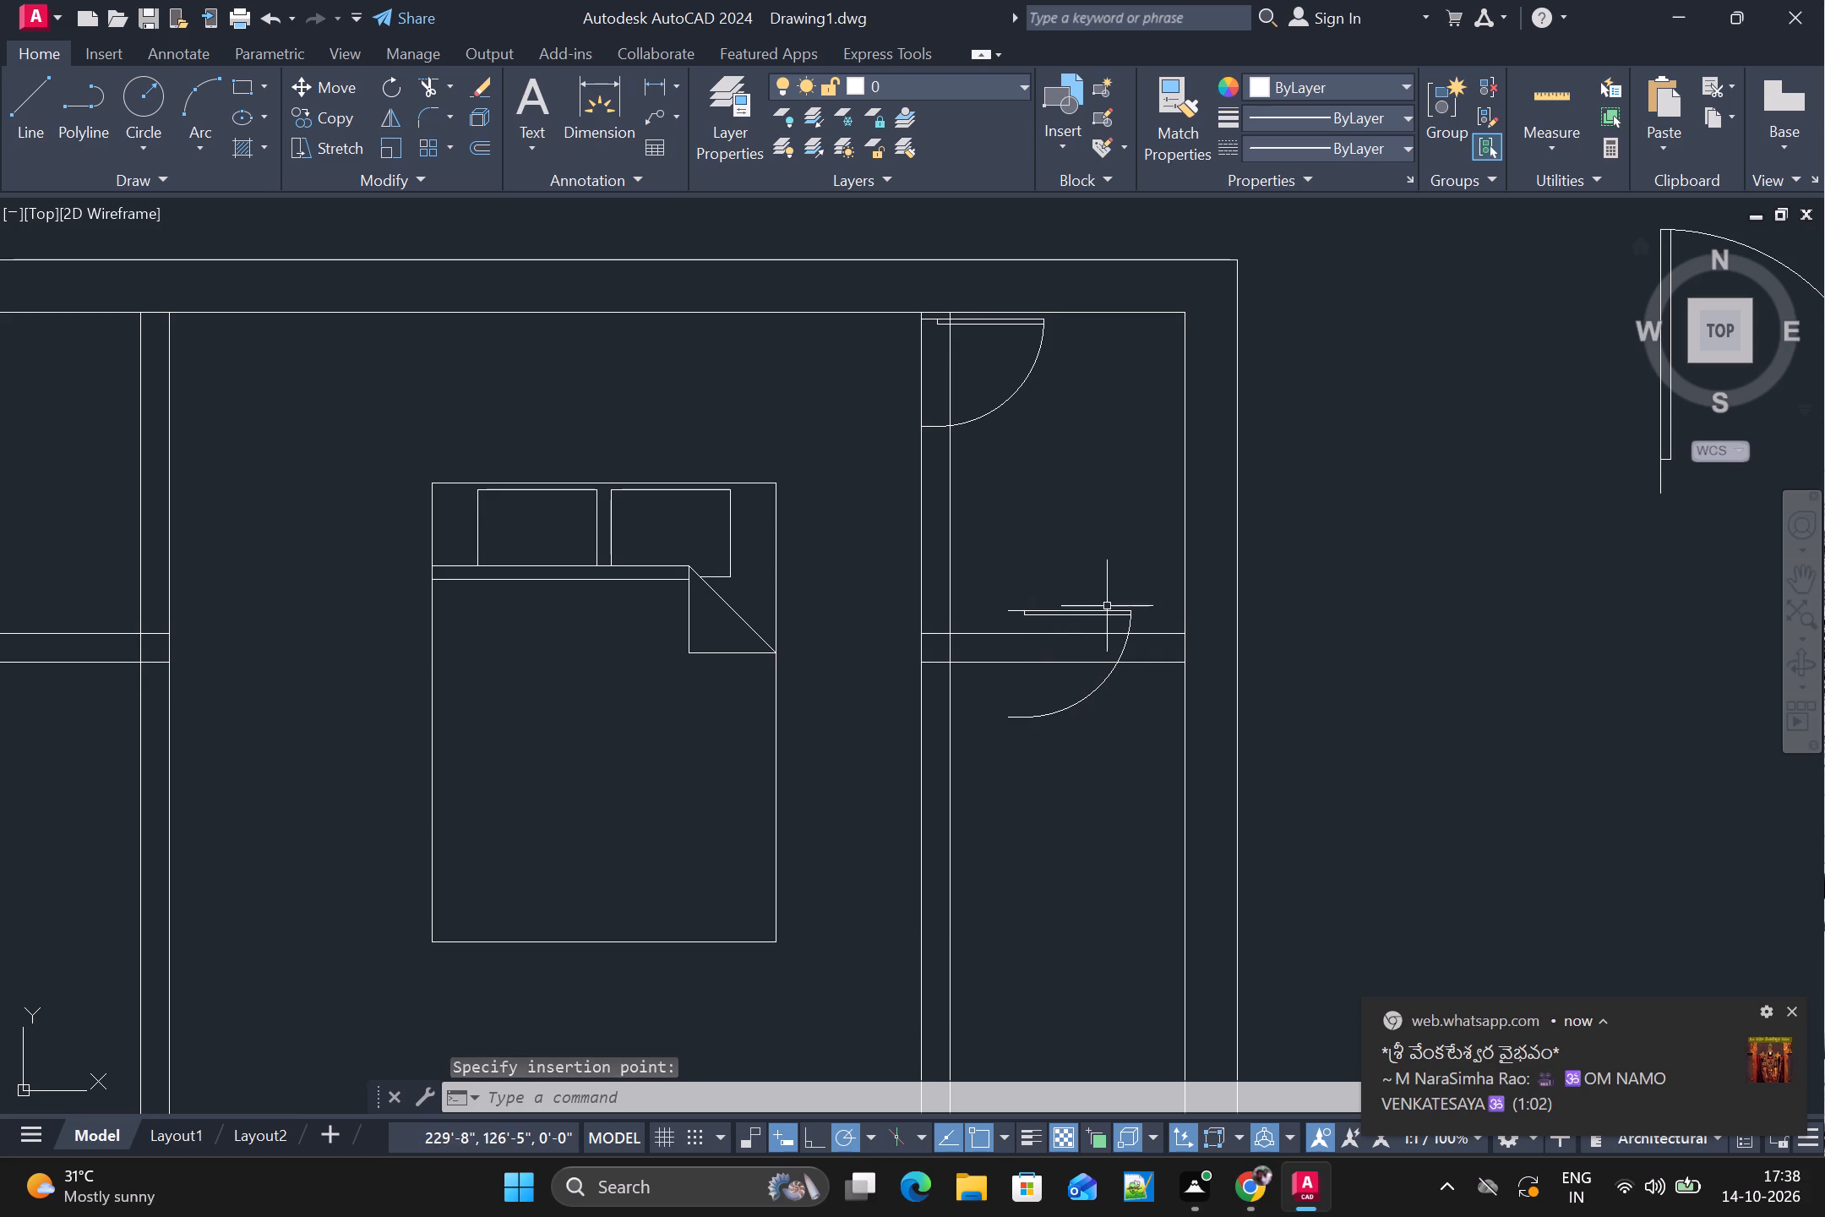
Rotate the new door copy 270° about its hinge corner so its leaf stands vertically.
key("r")
key("o")
key("Return")
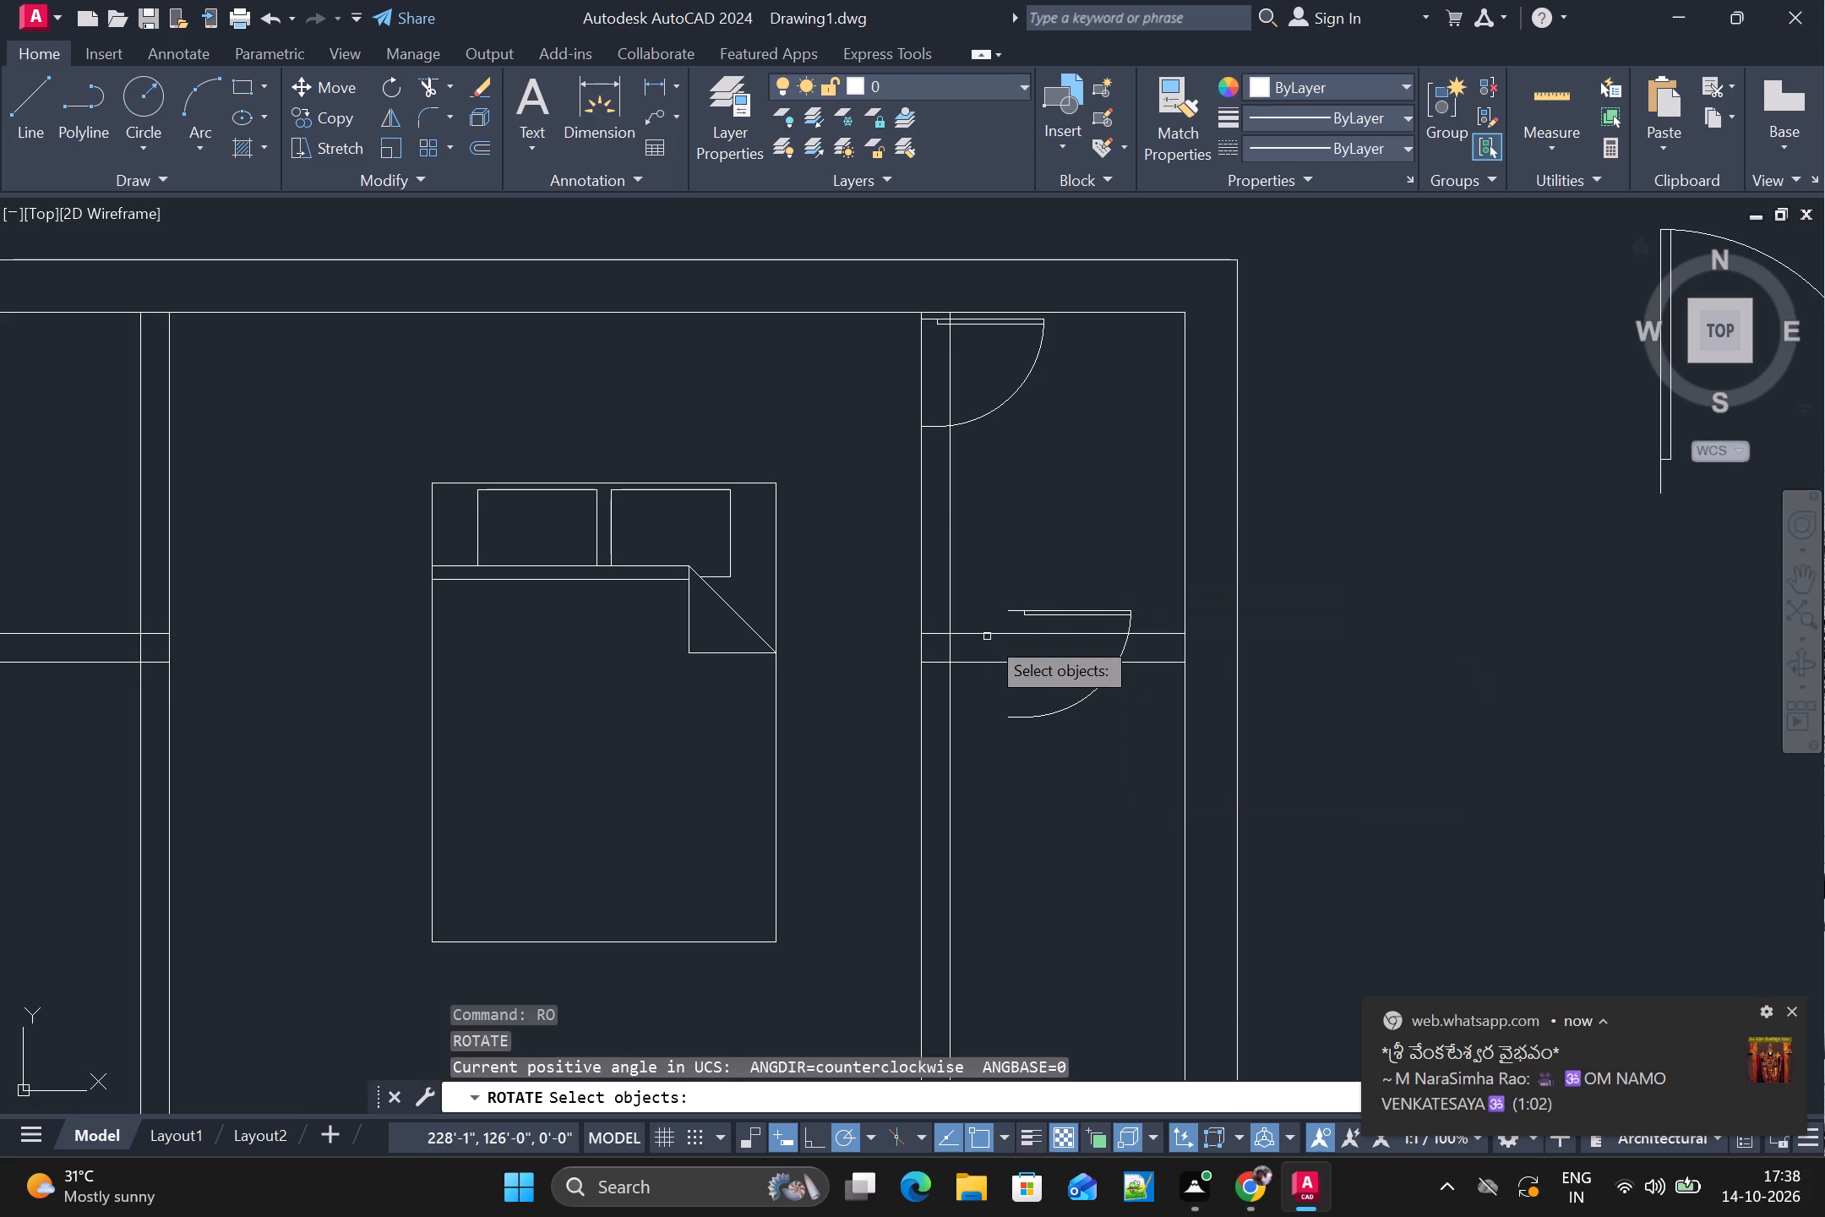
left_click(1078, 619)
key("space")
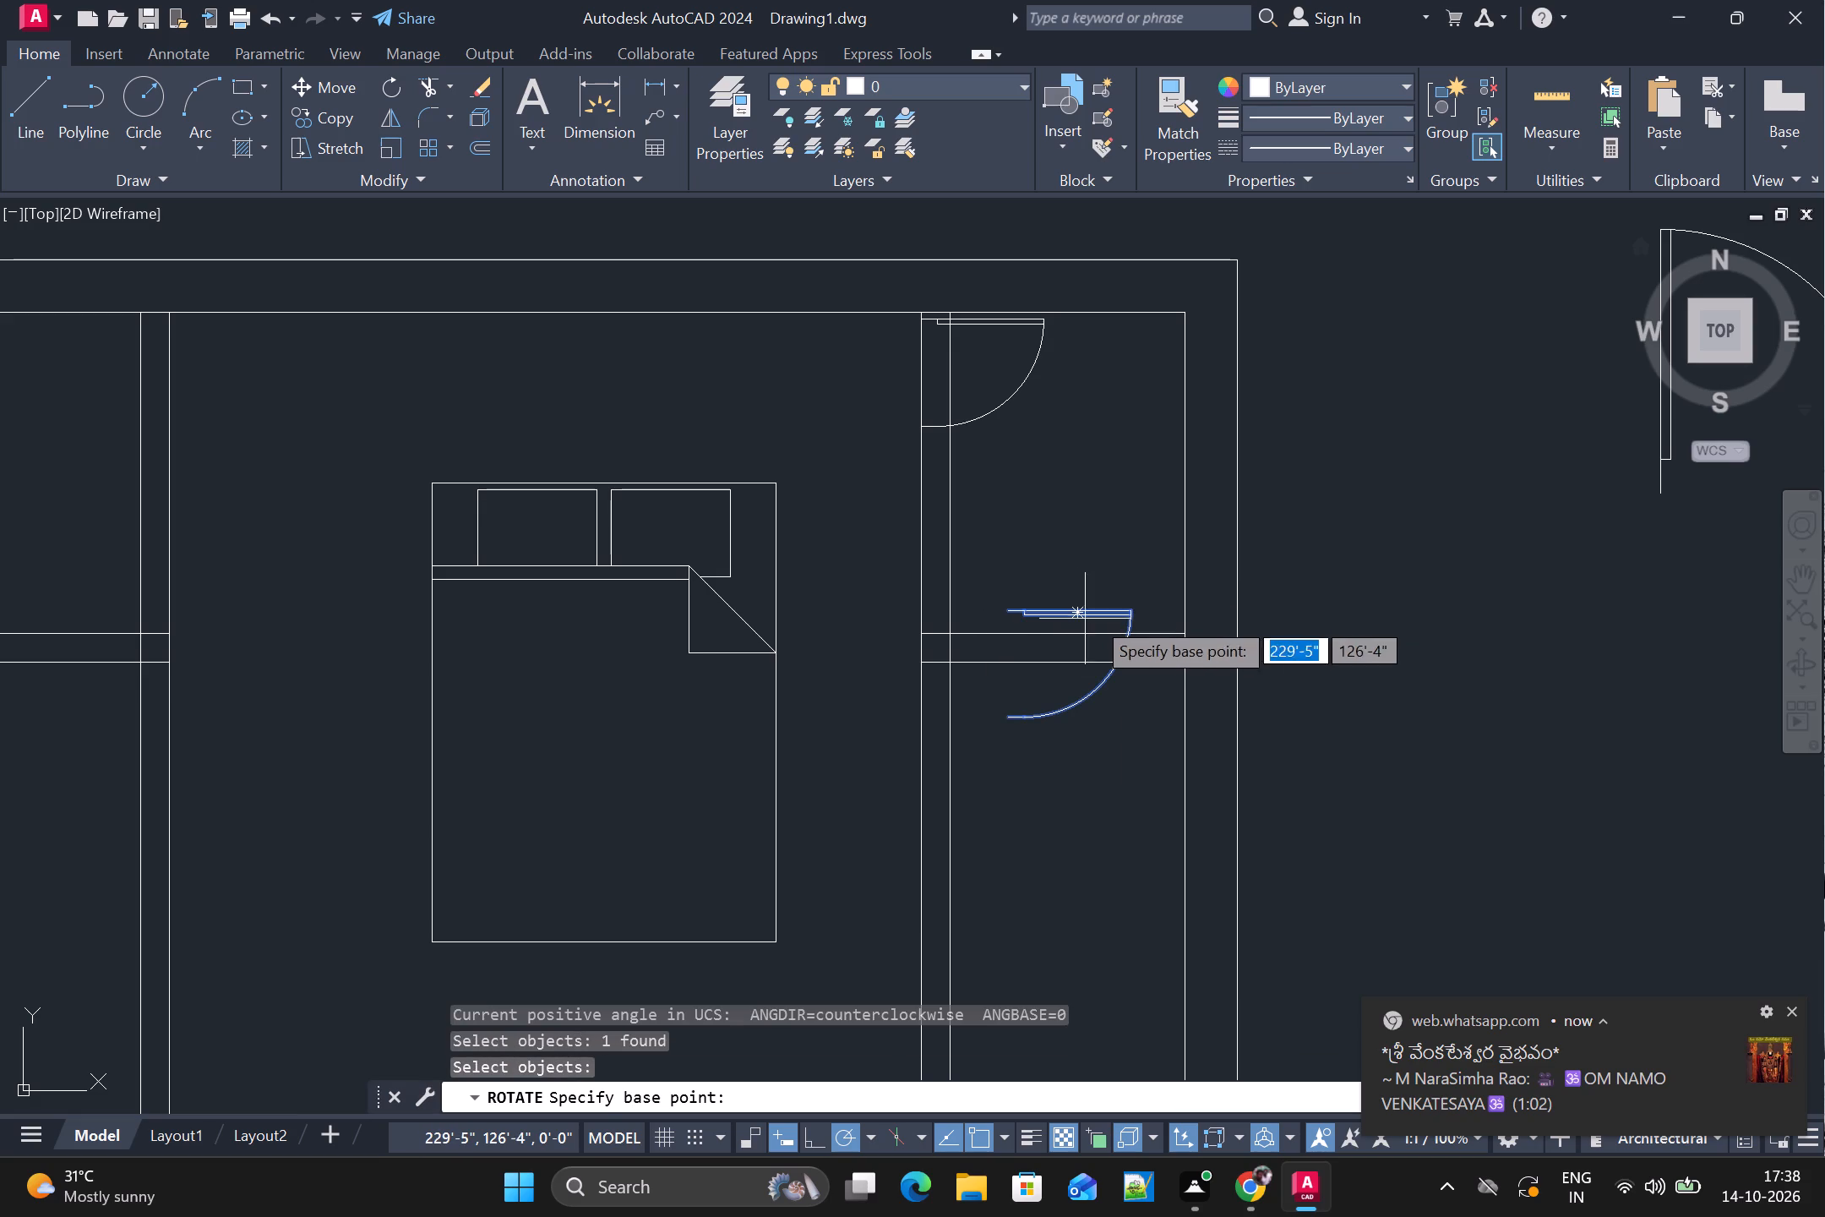
left_click(1132, 610)
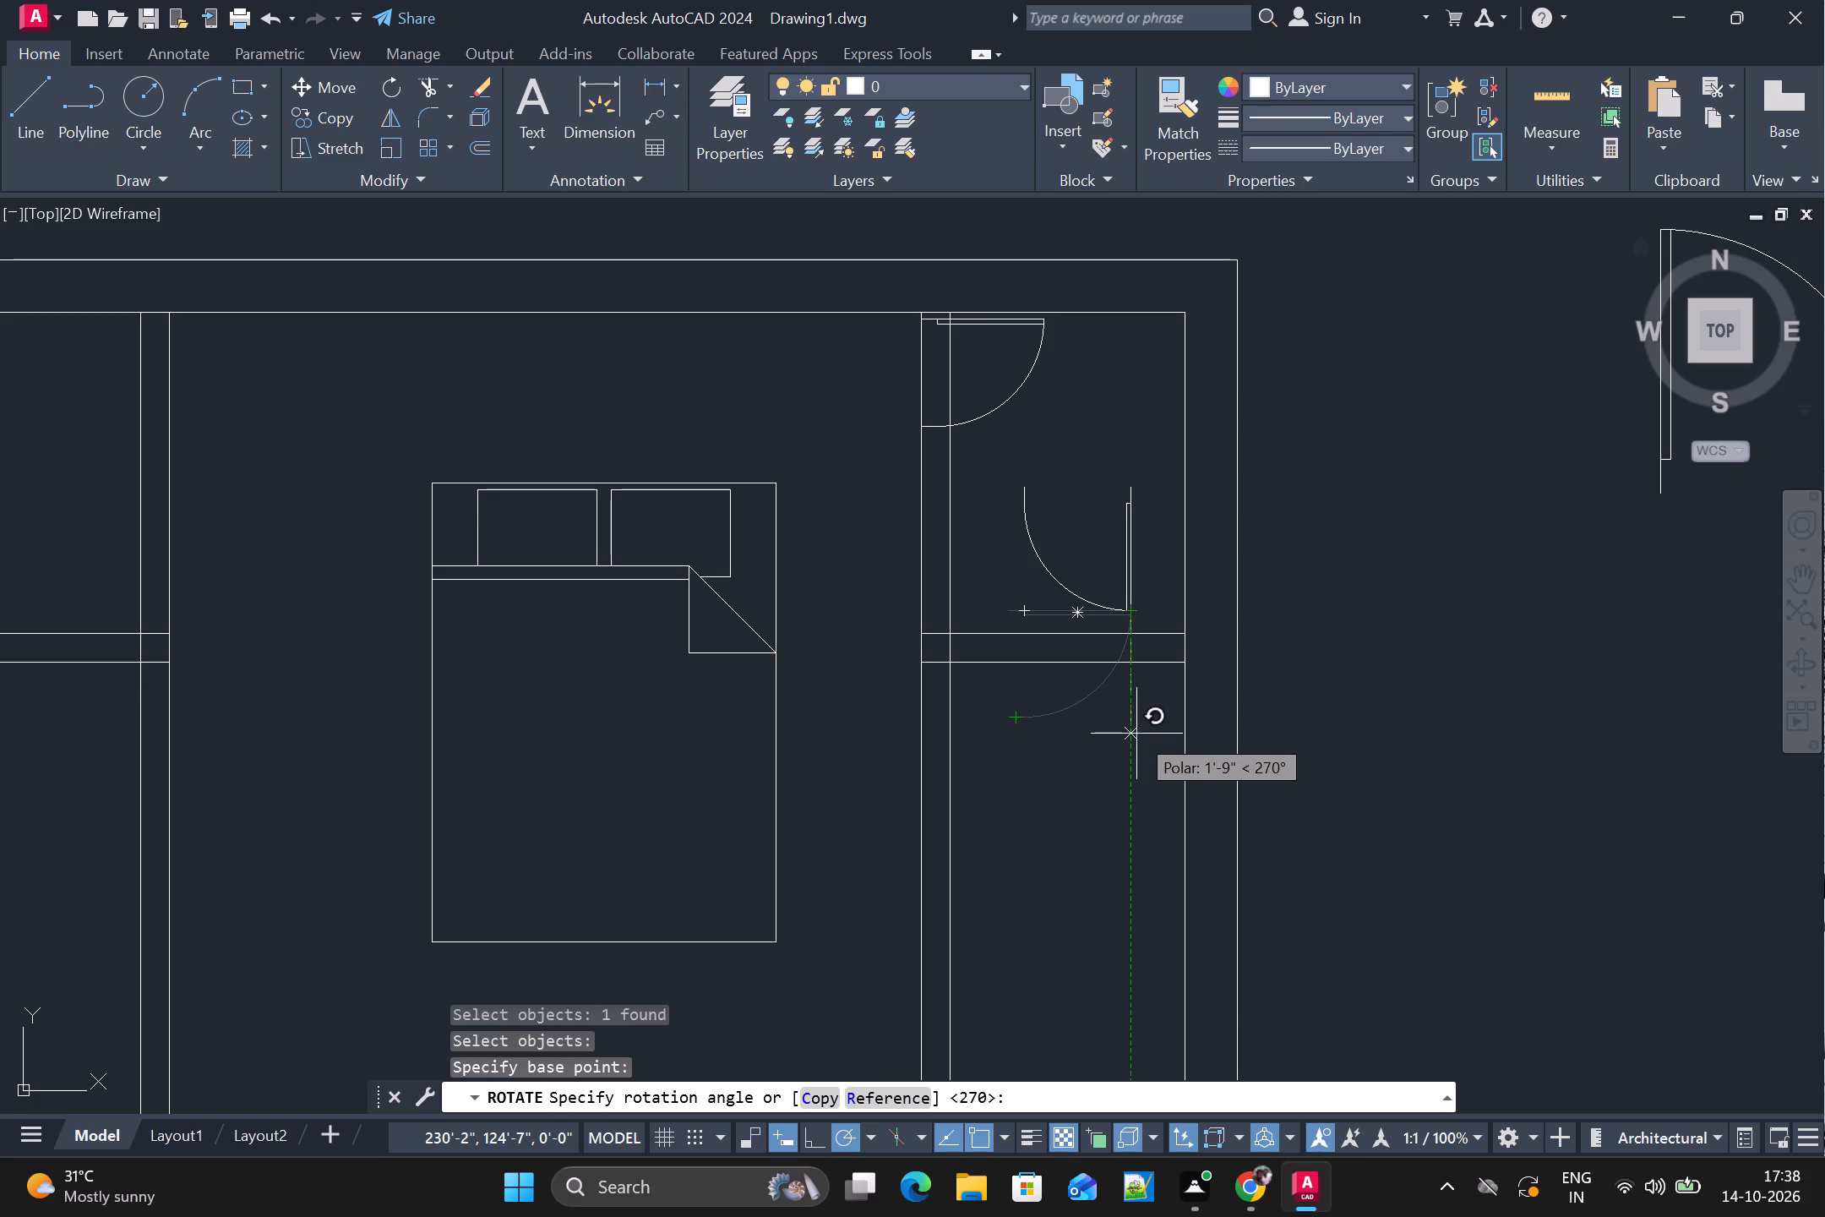
left_click(1136, 734)
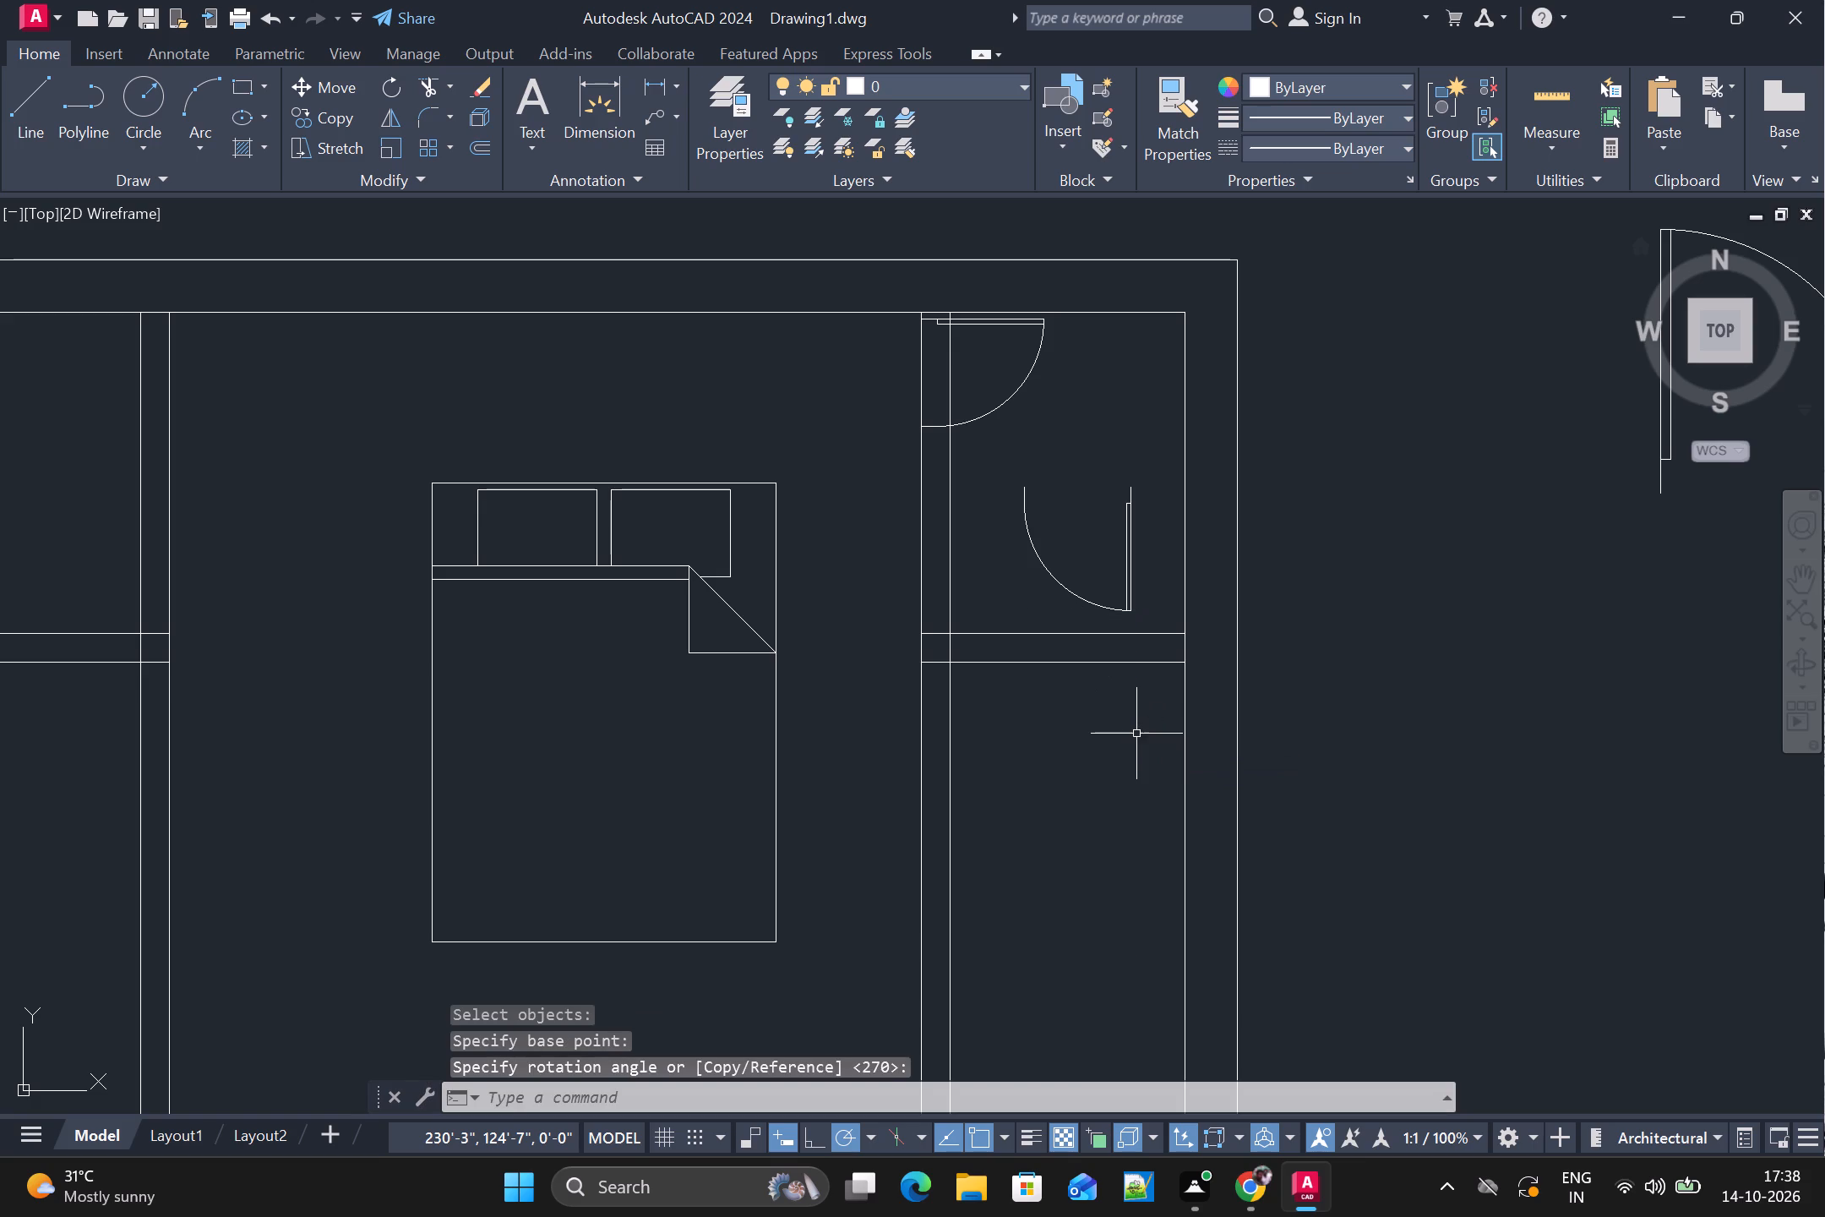
Mirror the rotated door copy about a vertical line through the free end of its swing arc, erasing the source.
key("m")
type("I")
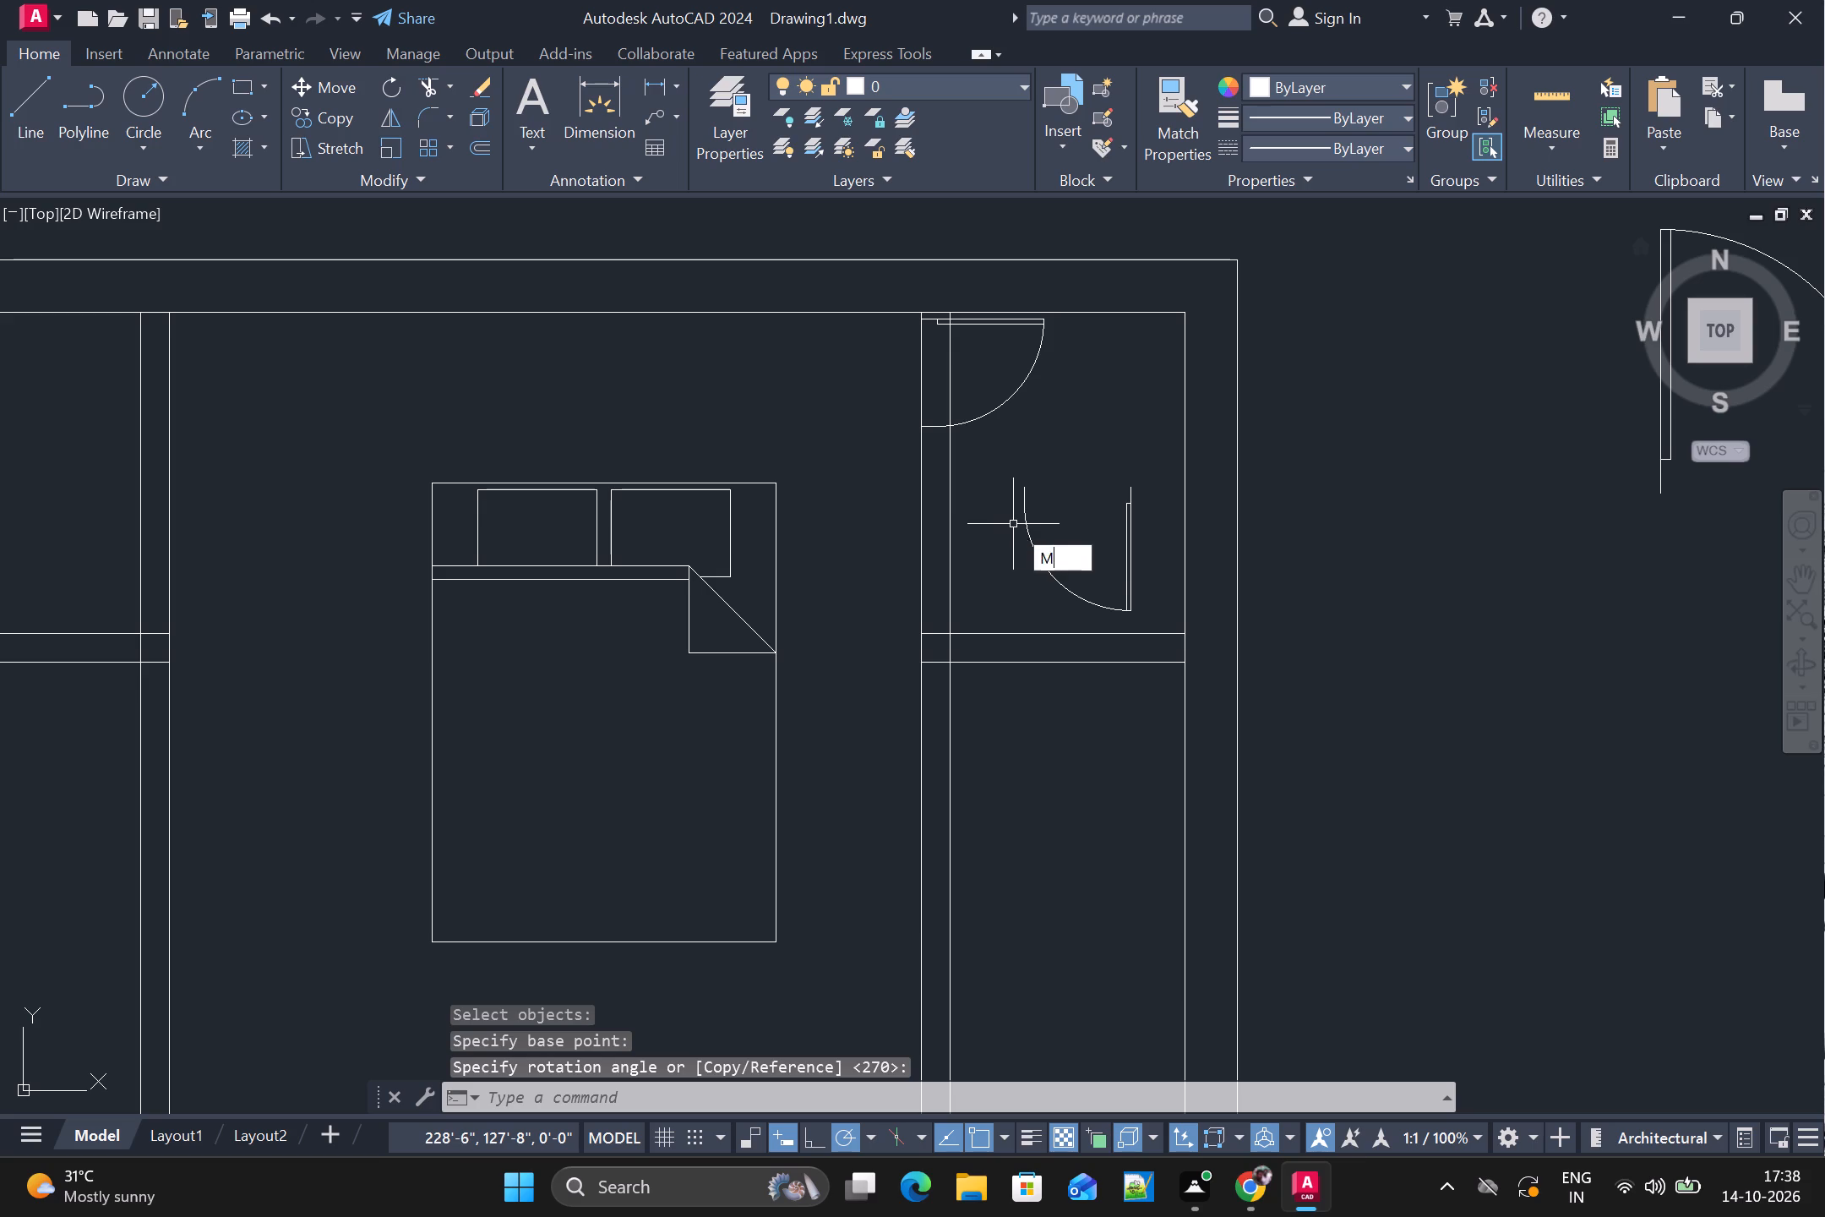
key("space")
left_click(1024, 516)
key("space")
left_click(1020, 516)
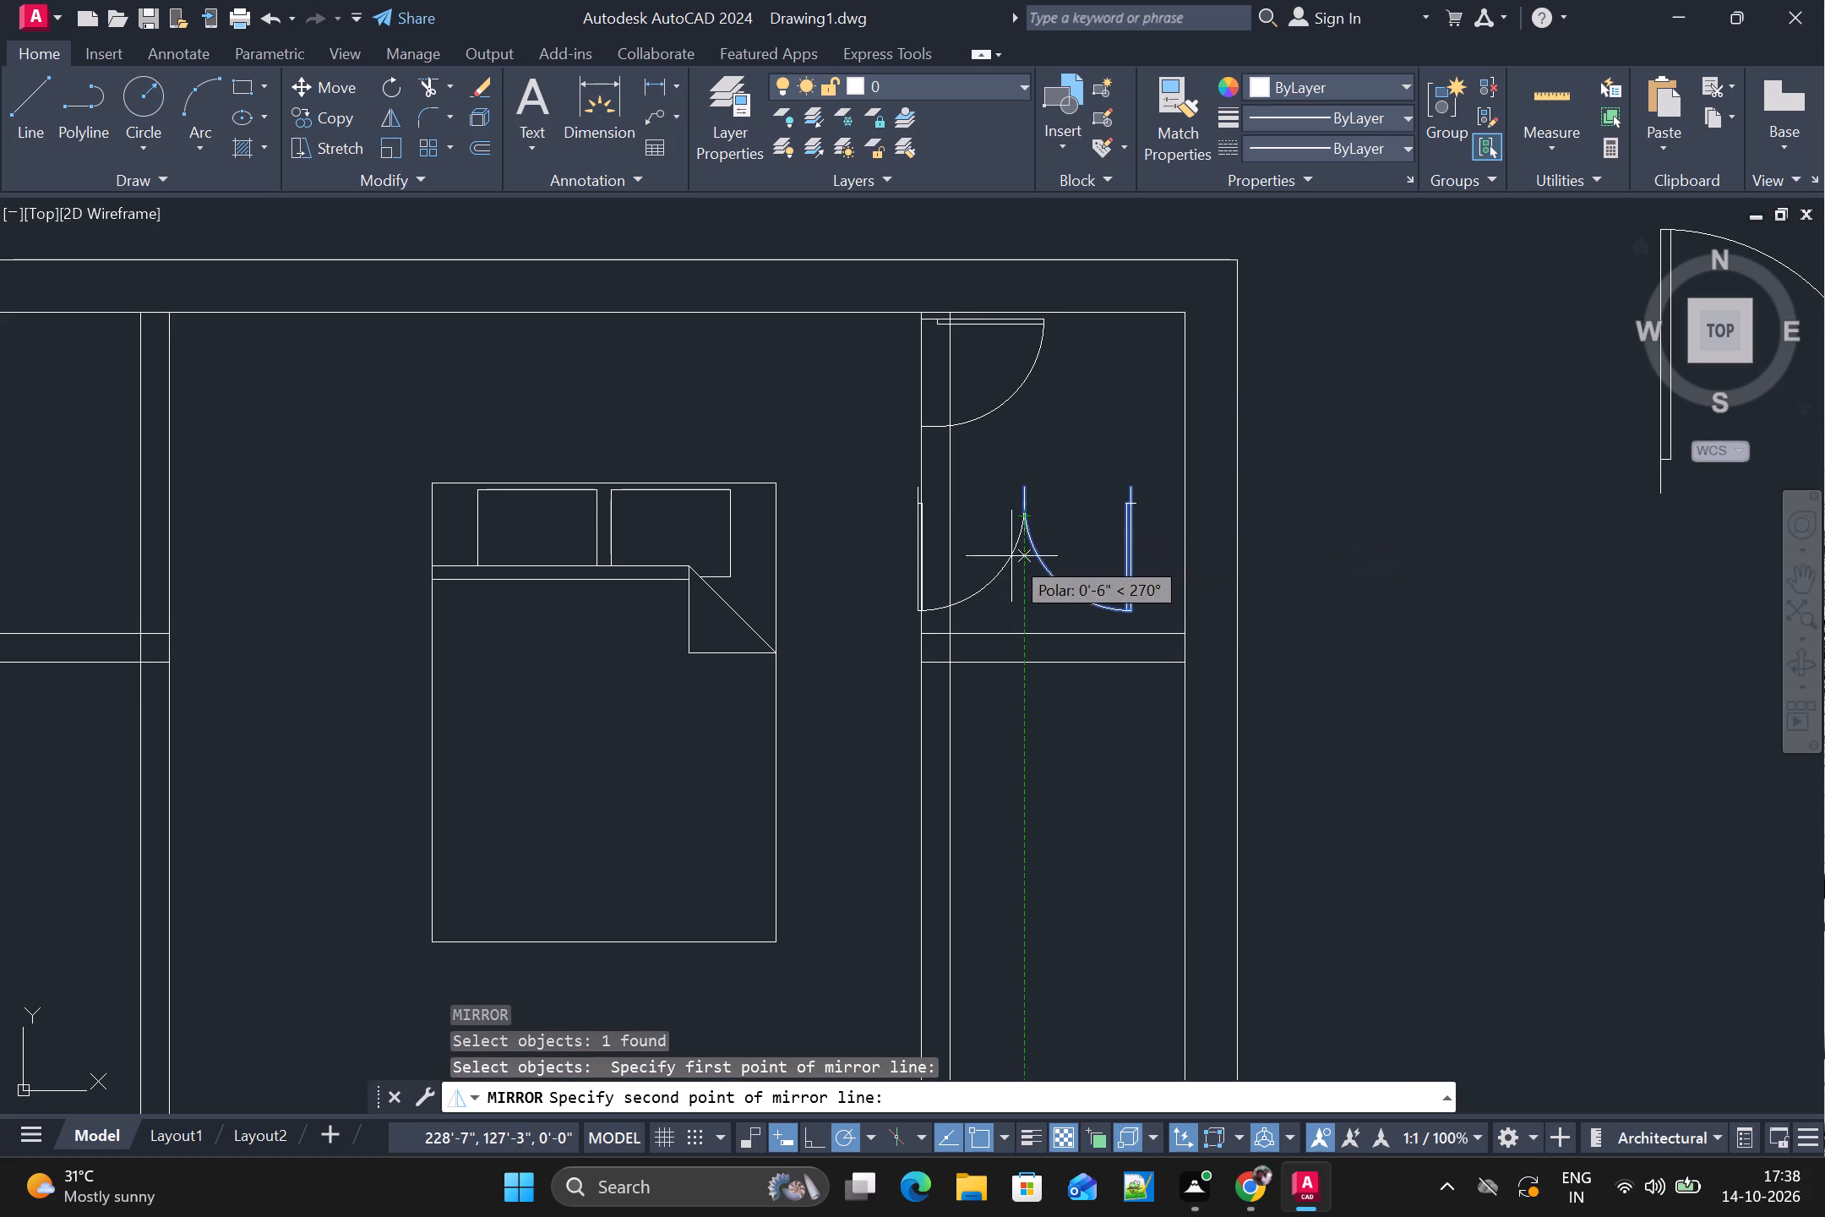
left_click(1033, 696)
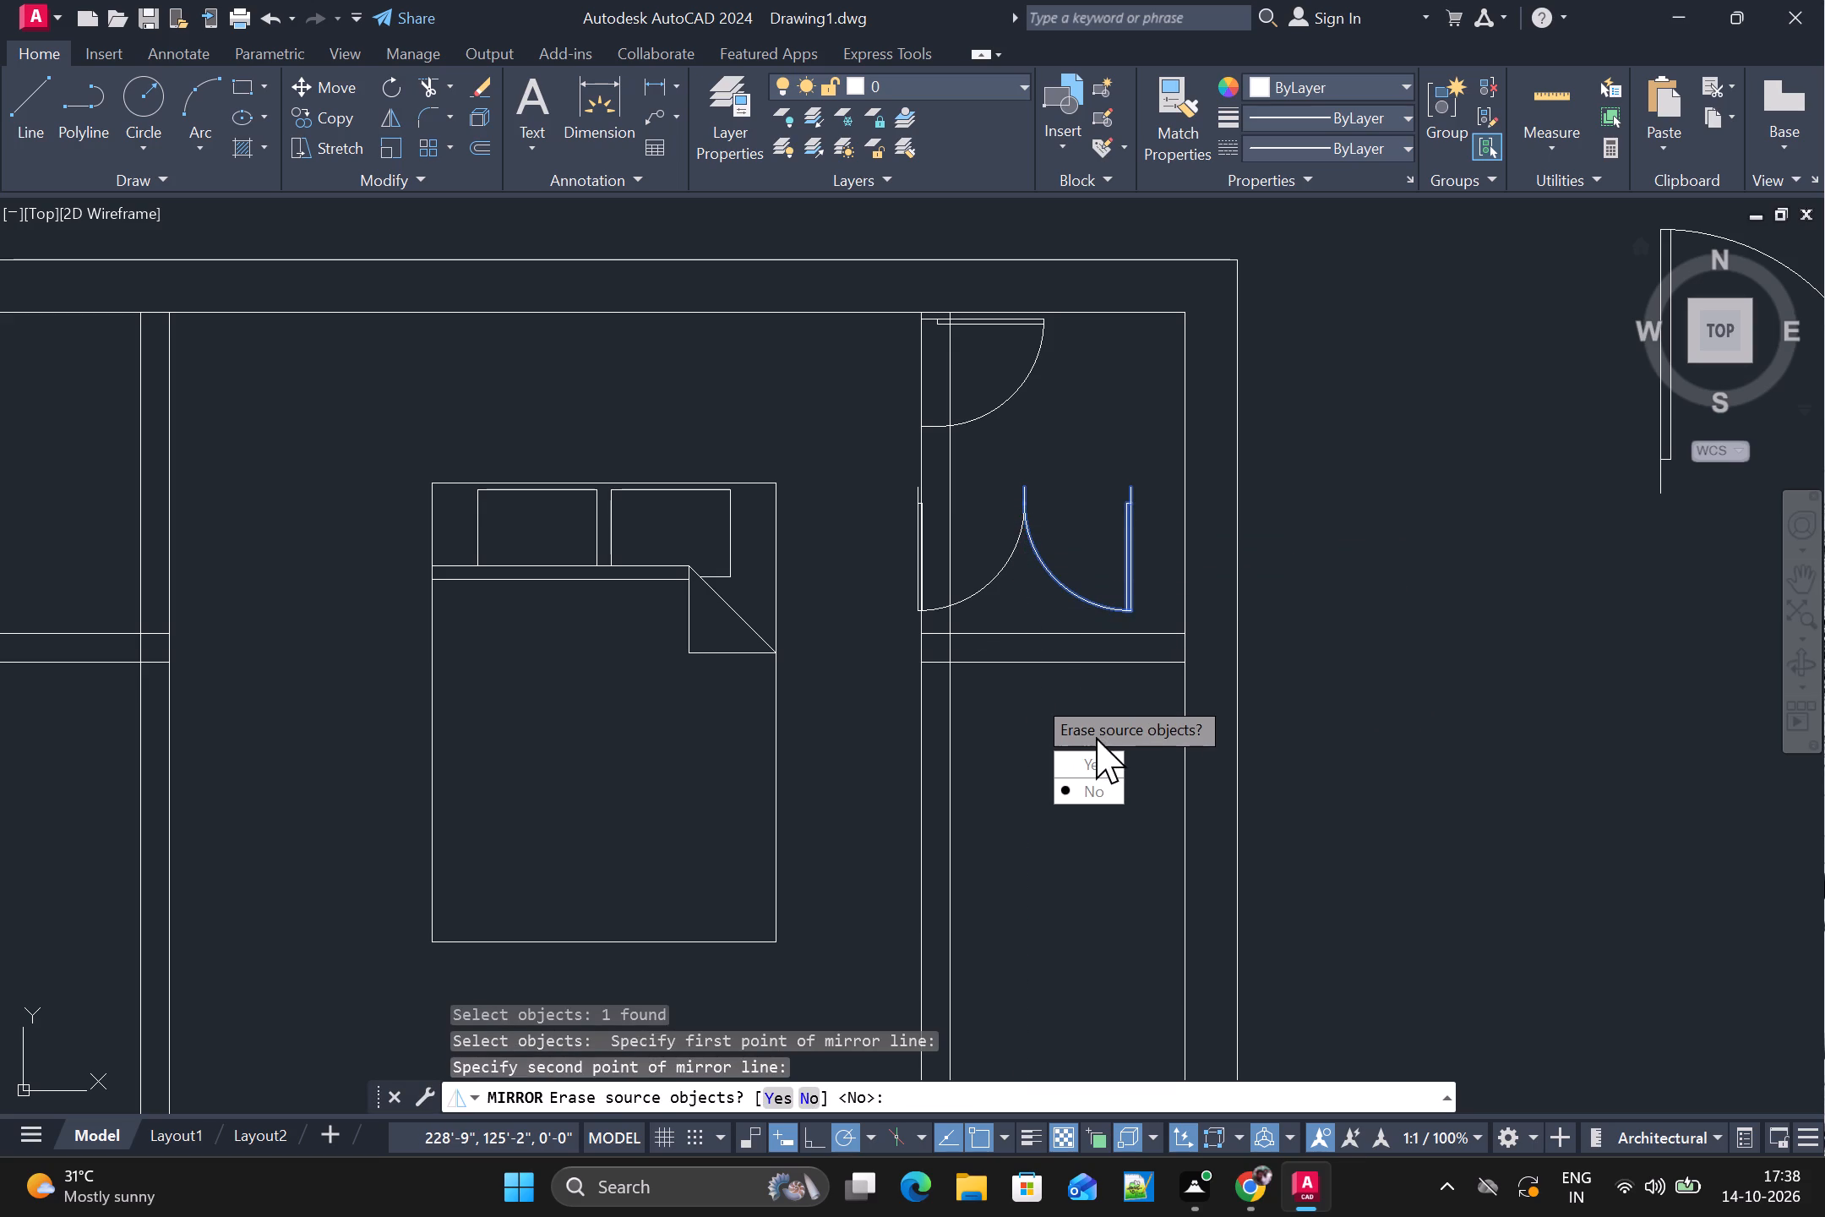
left_click_drag(1096, 753, 1033, 696)
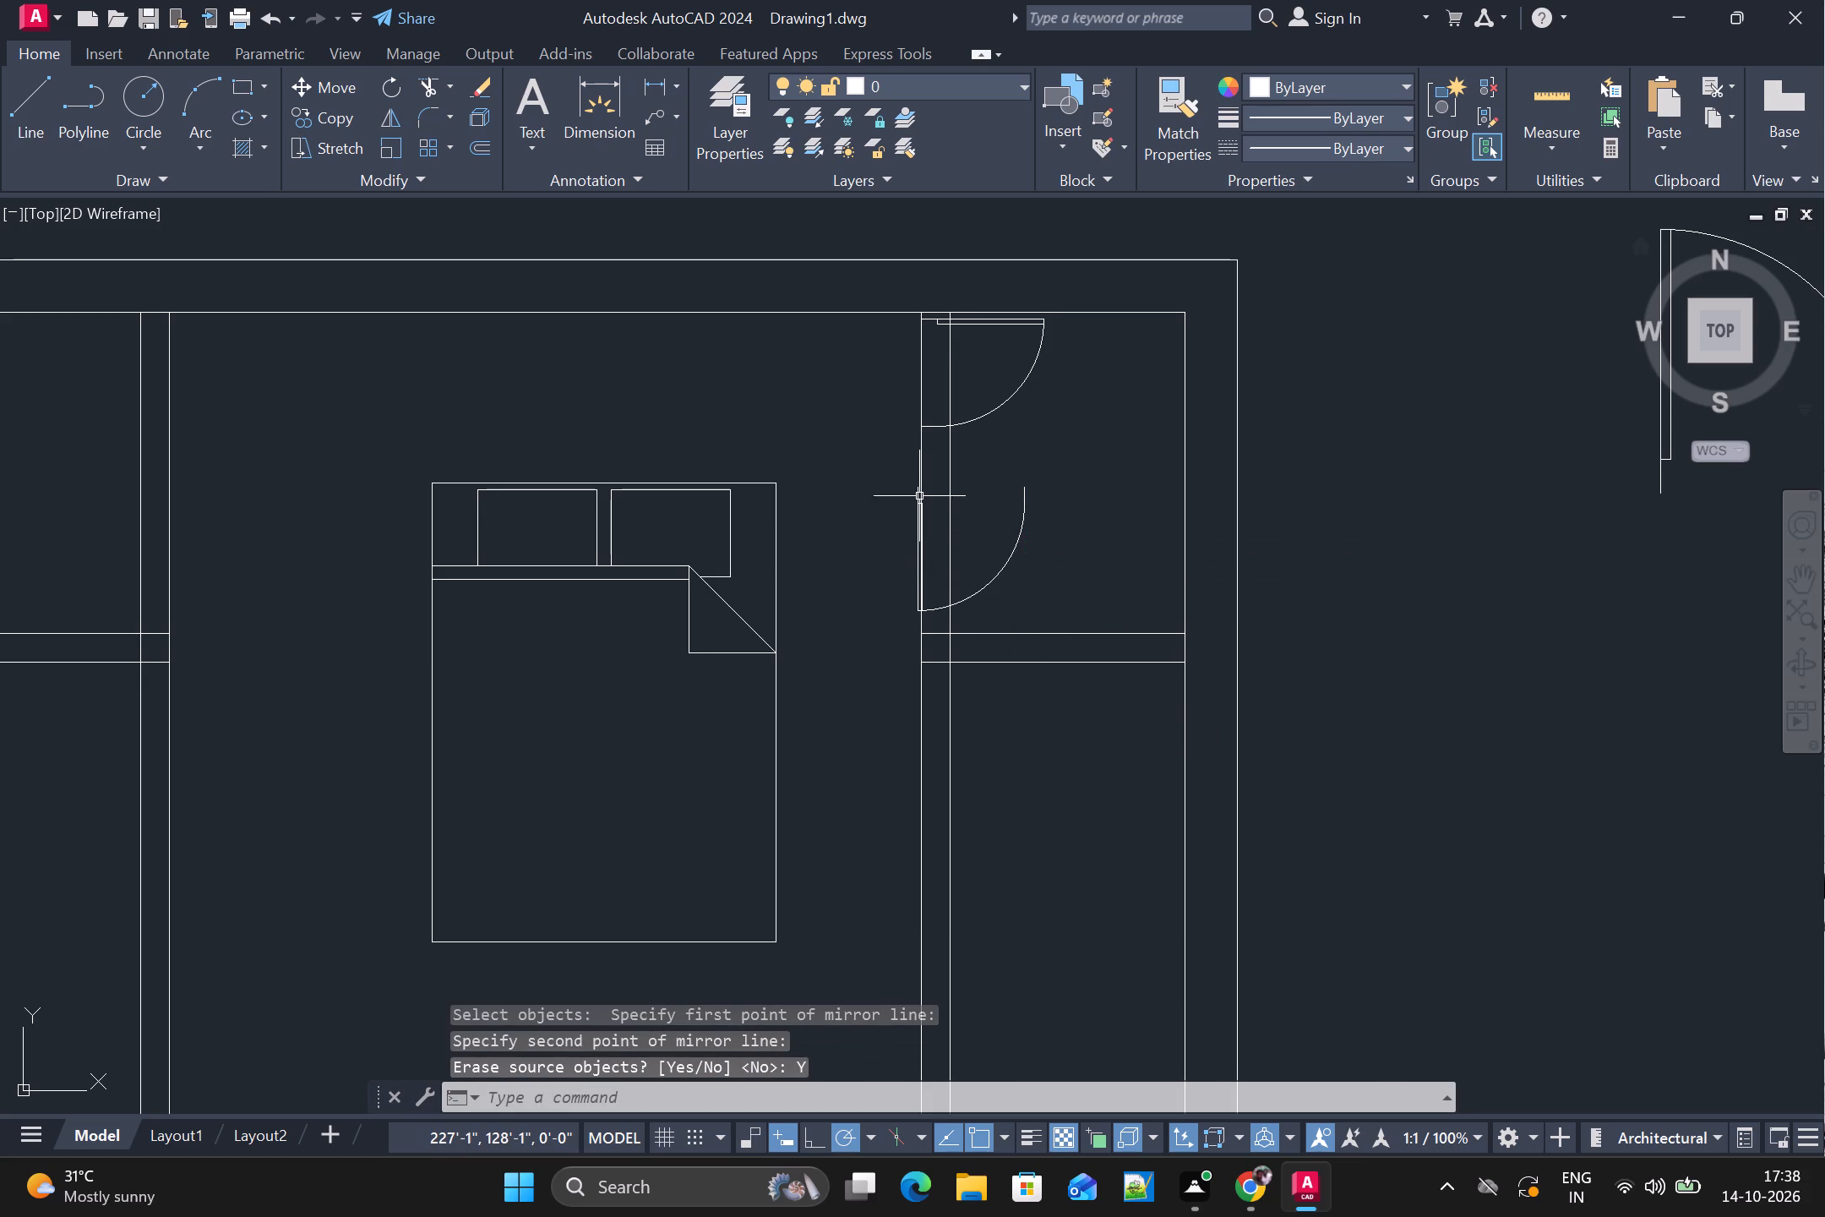
Move the mirrored door onto the upper face of the horizontal partition, beside the vertical partition, swinging into the room below.
left_click(918, 506)
key("m")
key("space")
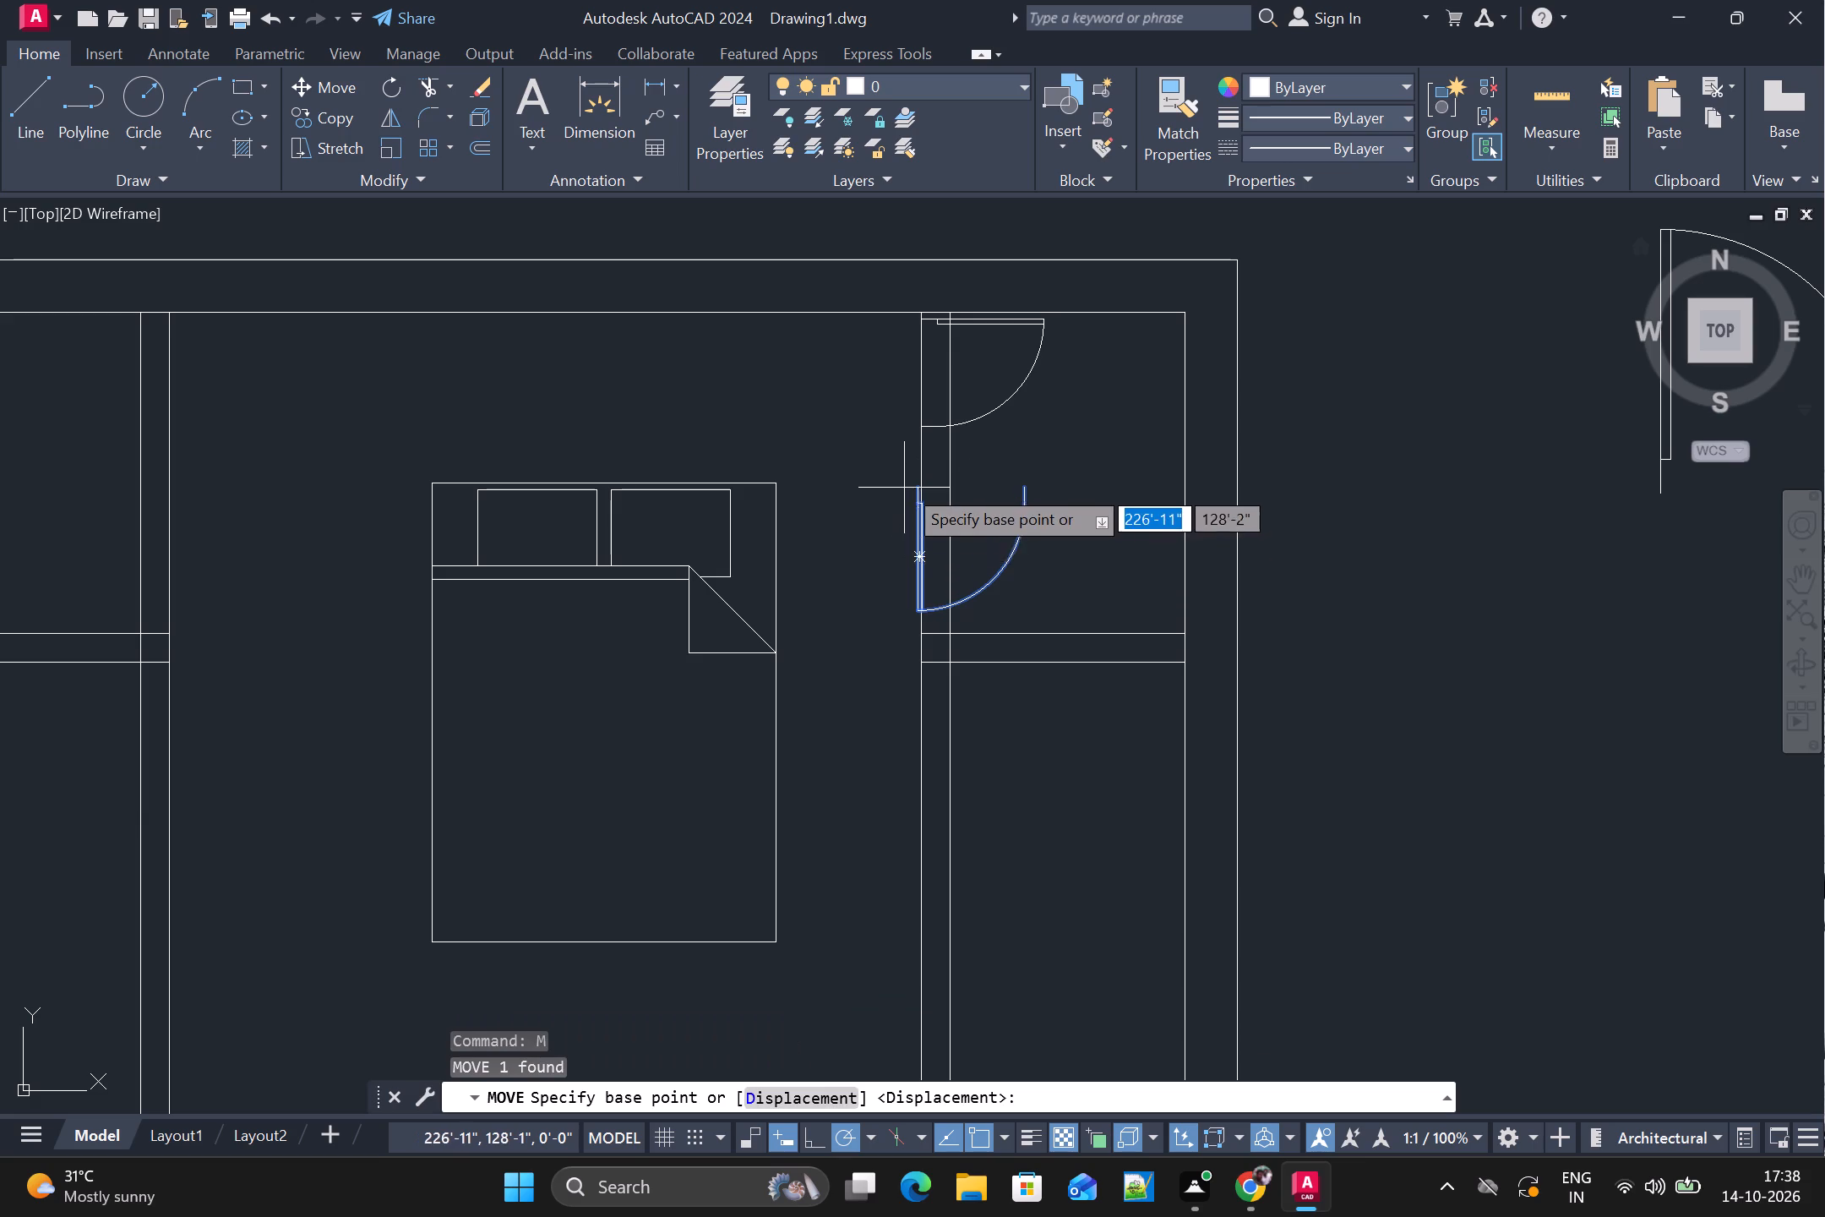
scroll(904, 483, "up", 2)
left_click(937, 494)
scroll(1114, 692, "down", 2)
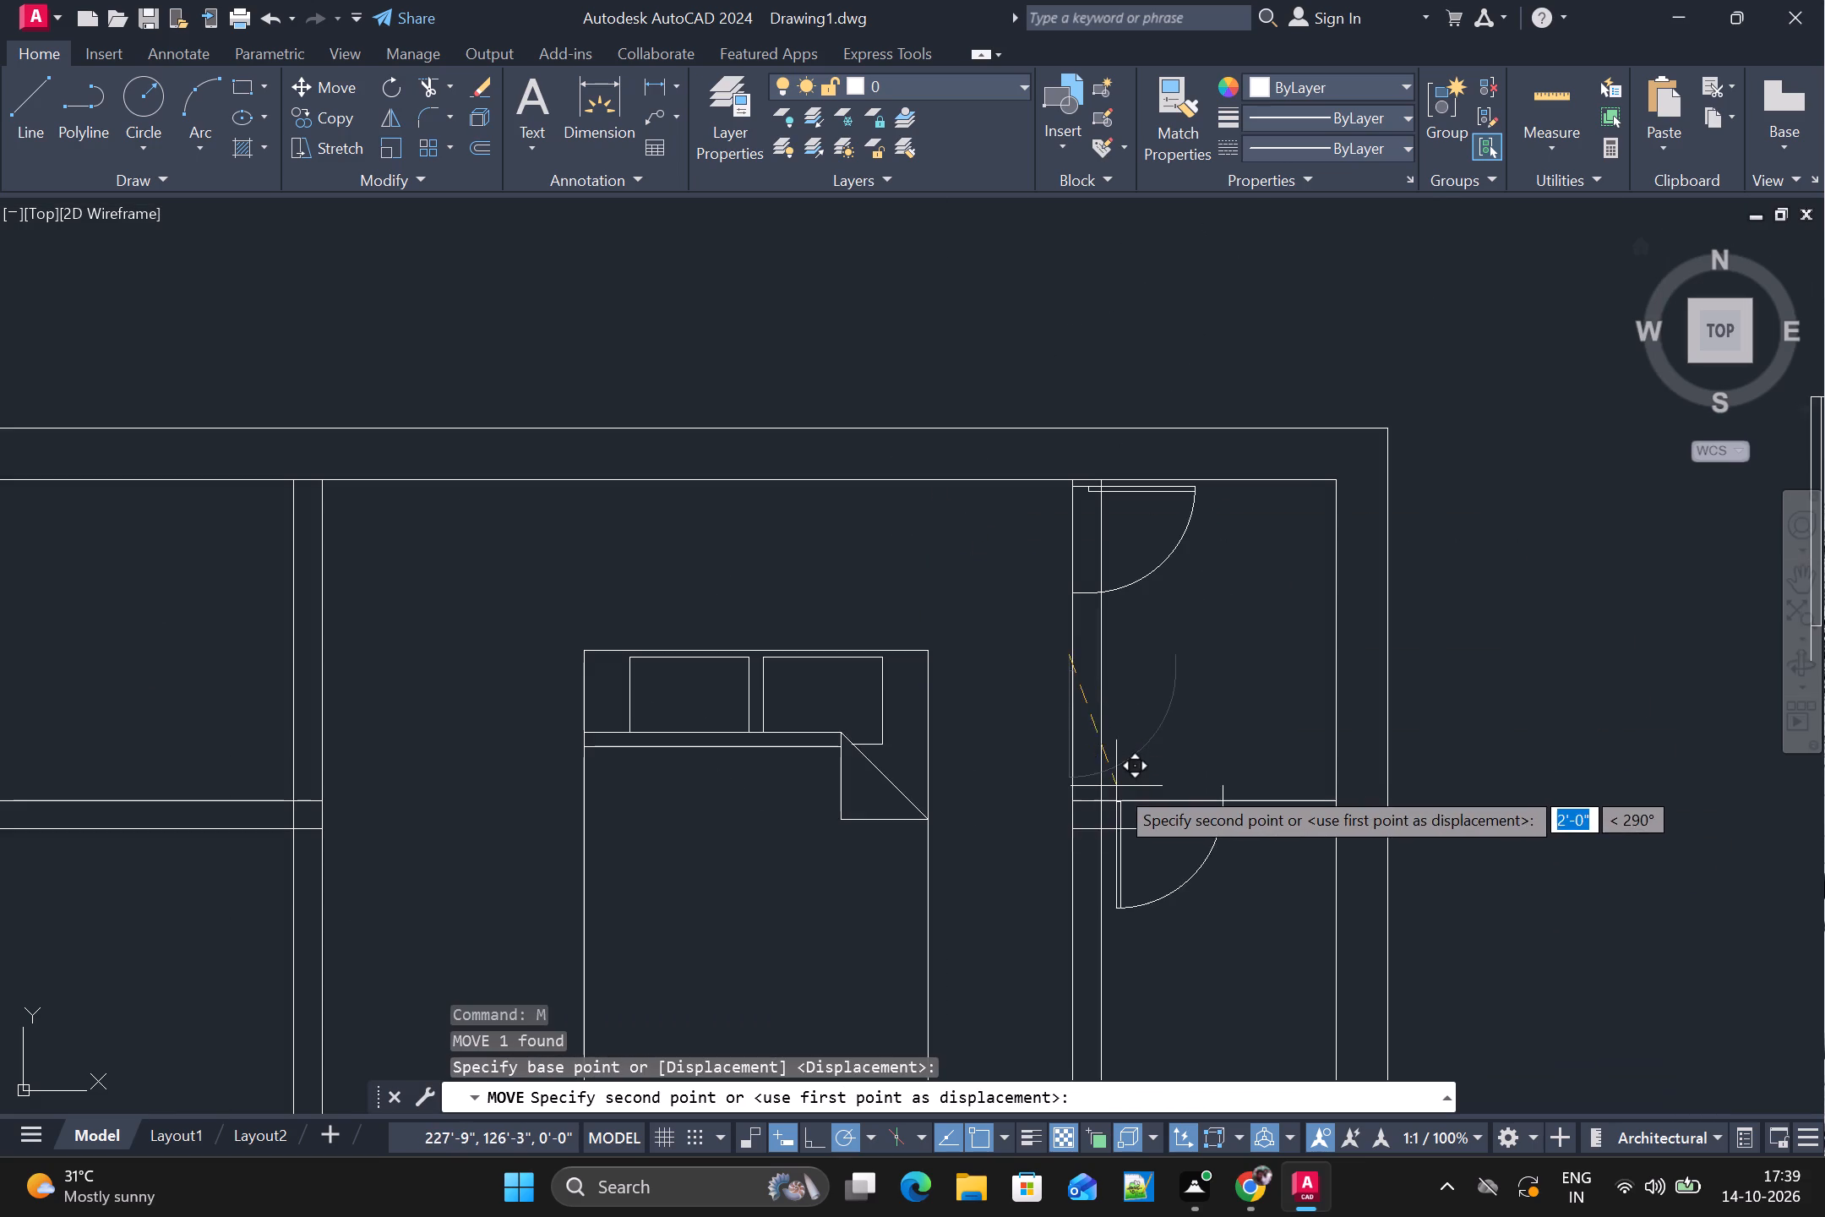
scroll(1116, 786, "up", 3)
left_click(1098, 851)
Copy the large door block from outside the plan into the bedroom with the bed, near its lower corner beside the vertical partition.
scroll(1236, 849, "down", 3)
middle_click_drag(1287, 890, 1256, 860)
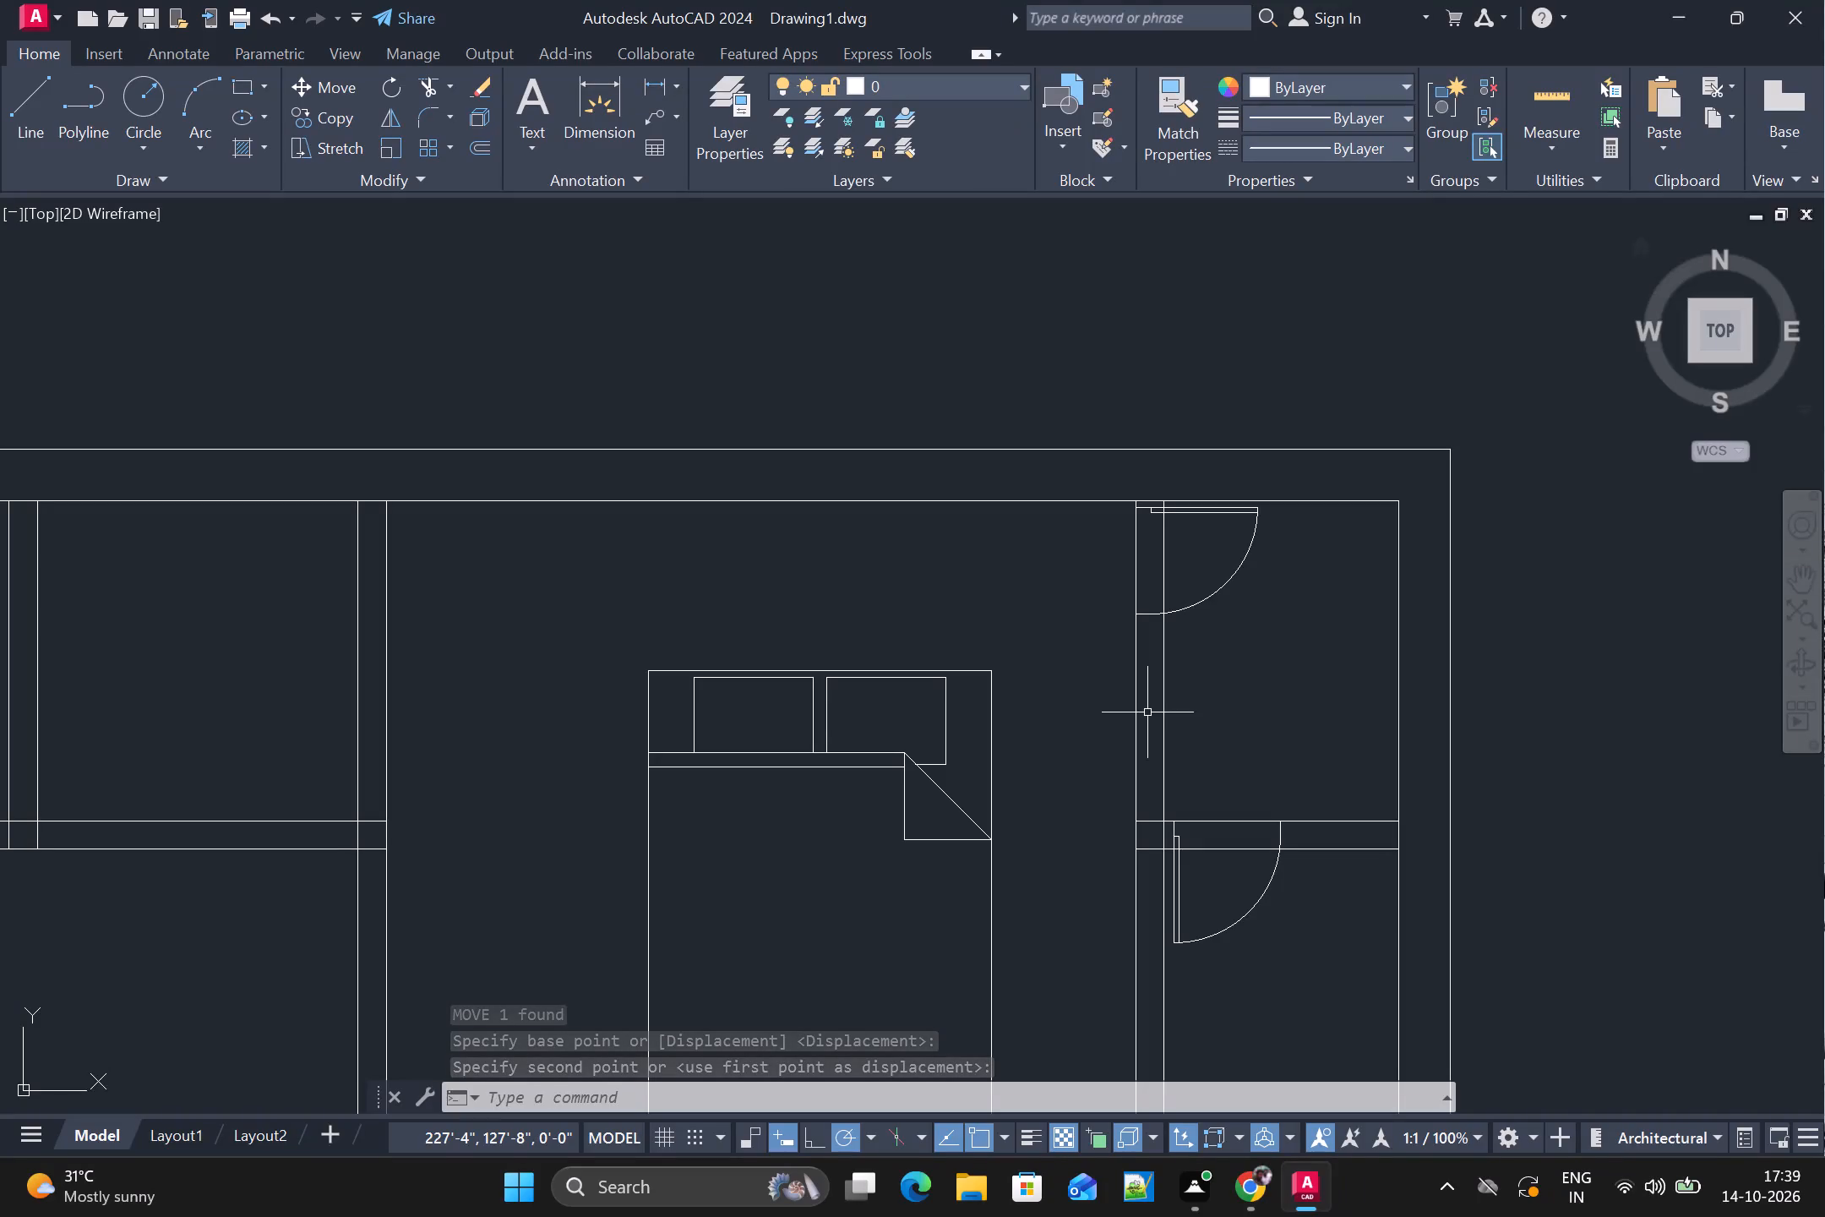
scroll(966, 774, "down", 2)
middle_click_drag(945, 876, 1016, 559)
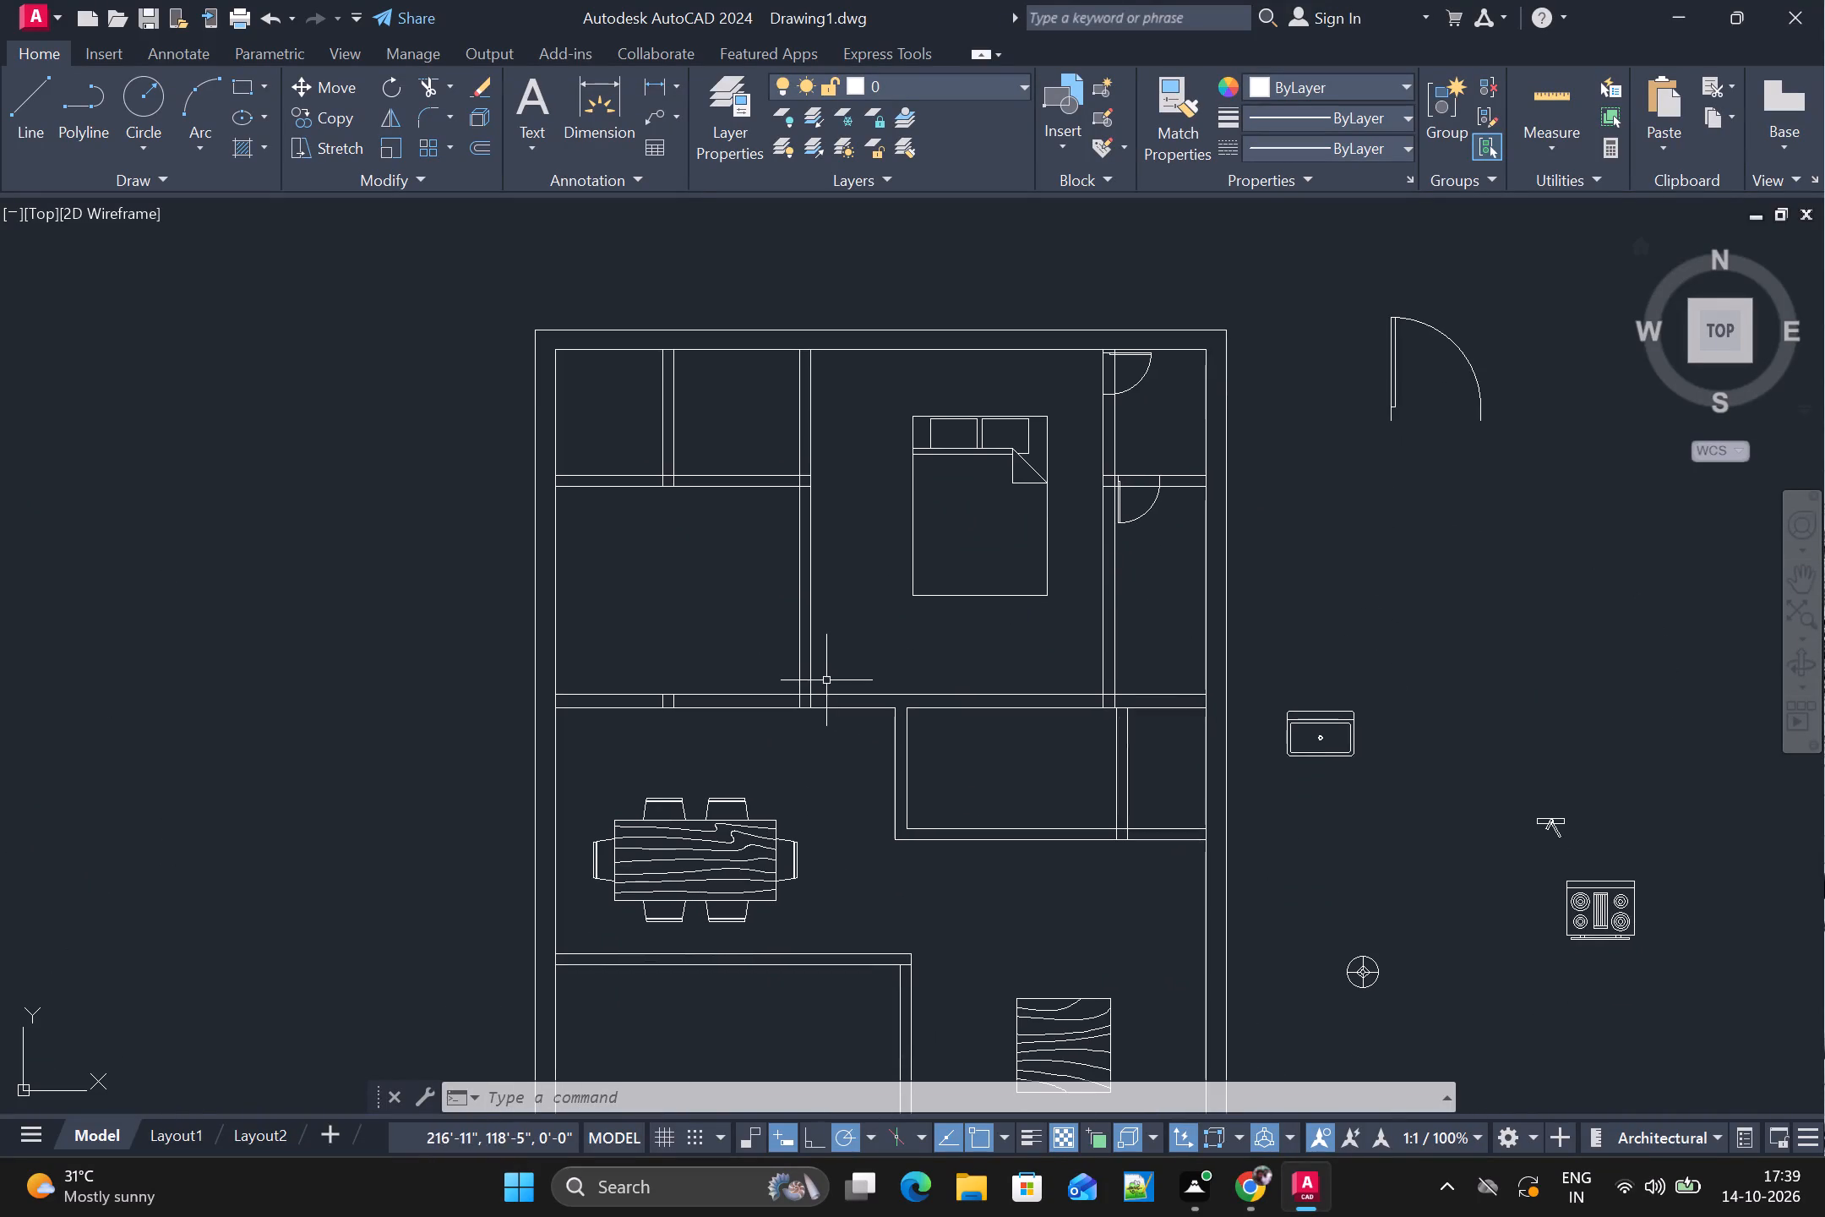
left_click(1395, 404)
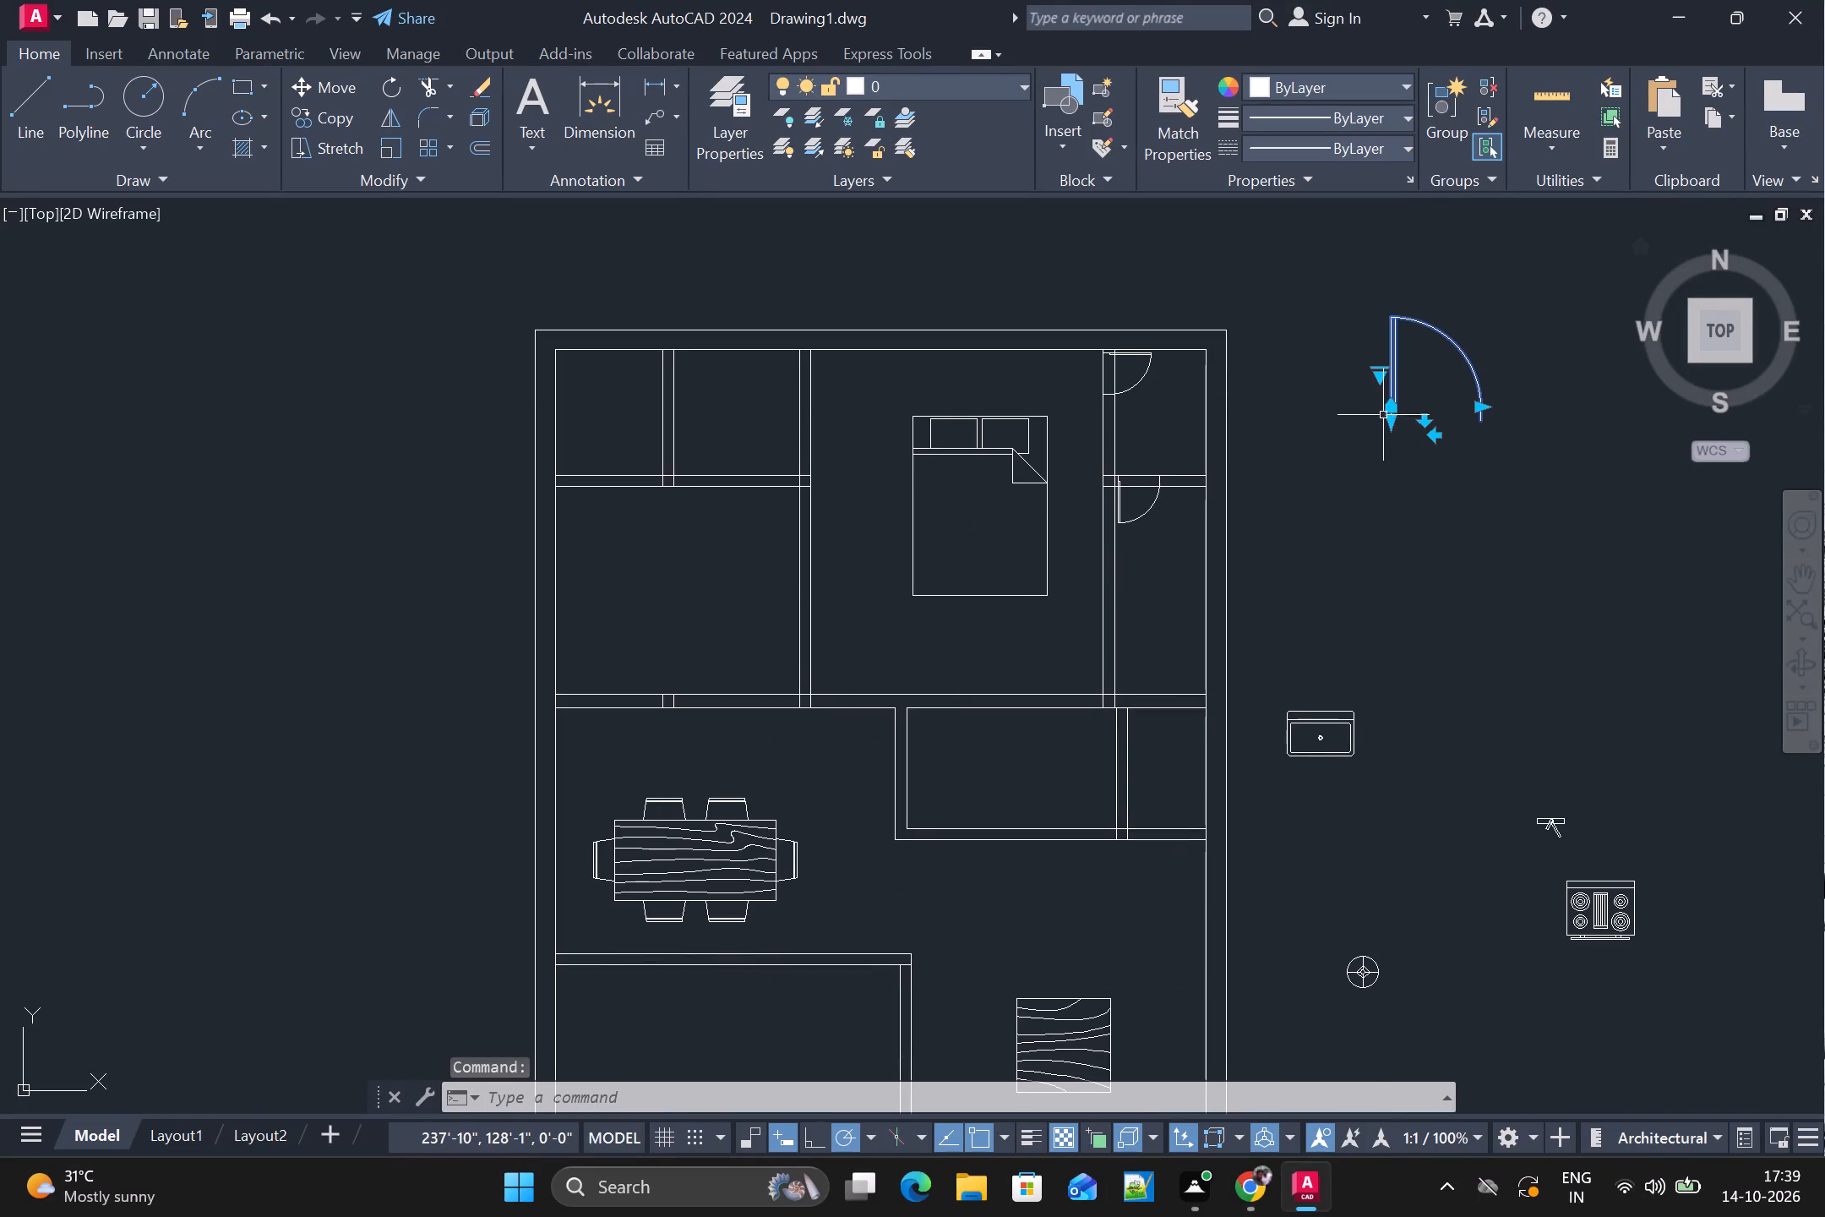
key("ctrl+c")
key("ctrl+v")
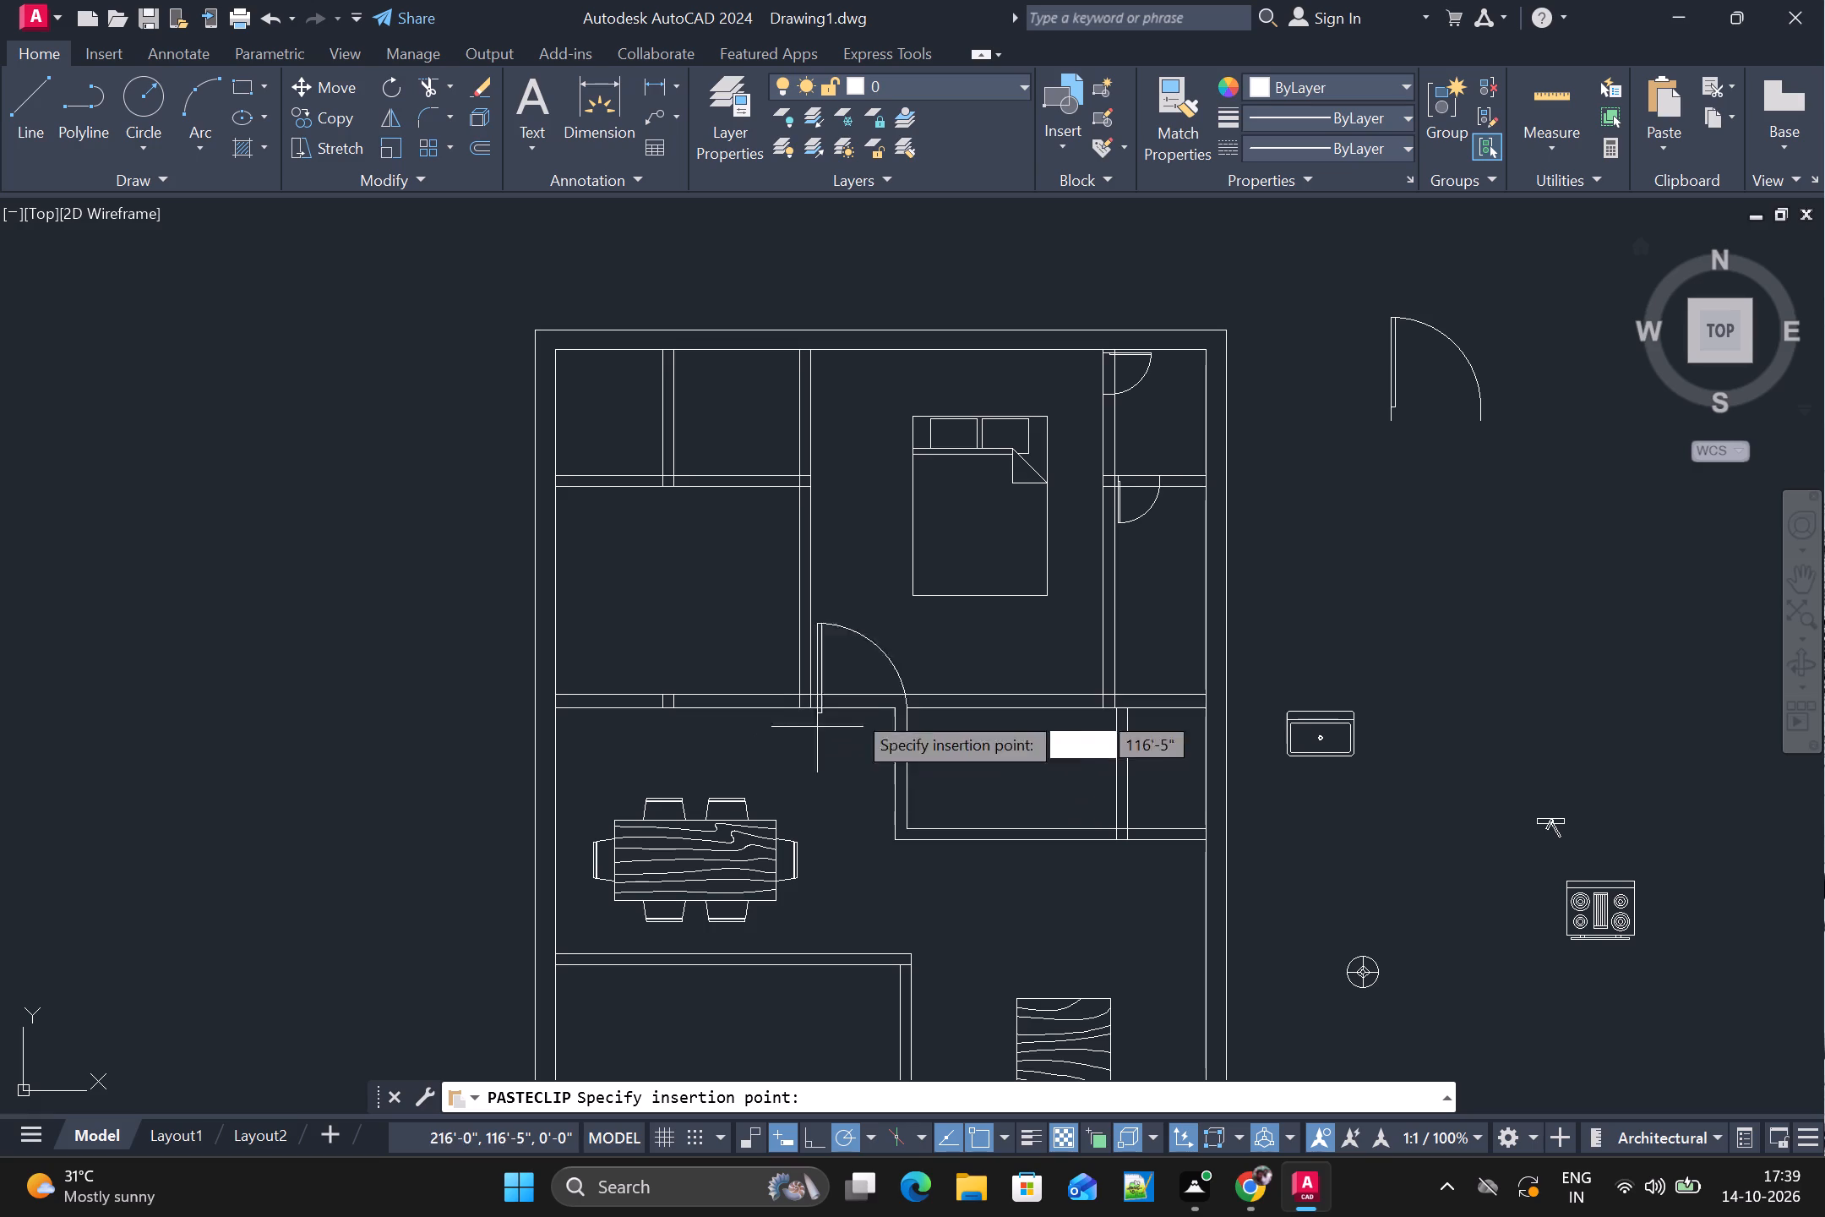
scroll(849, 688, "up", 1)
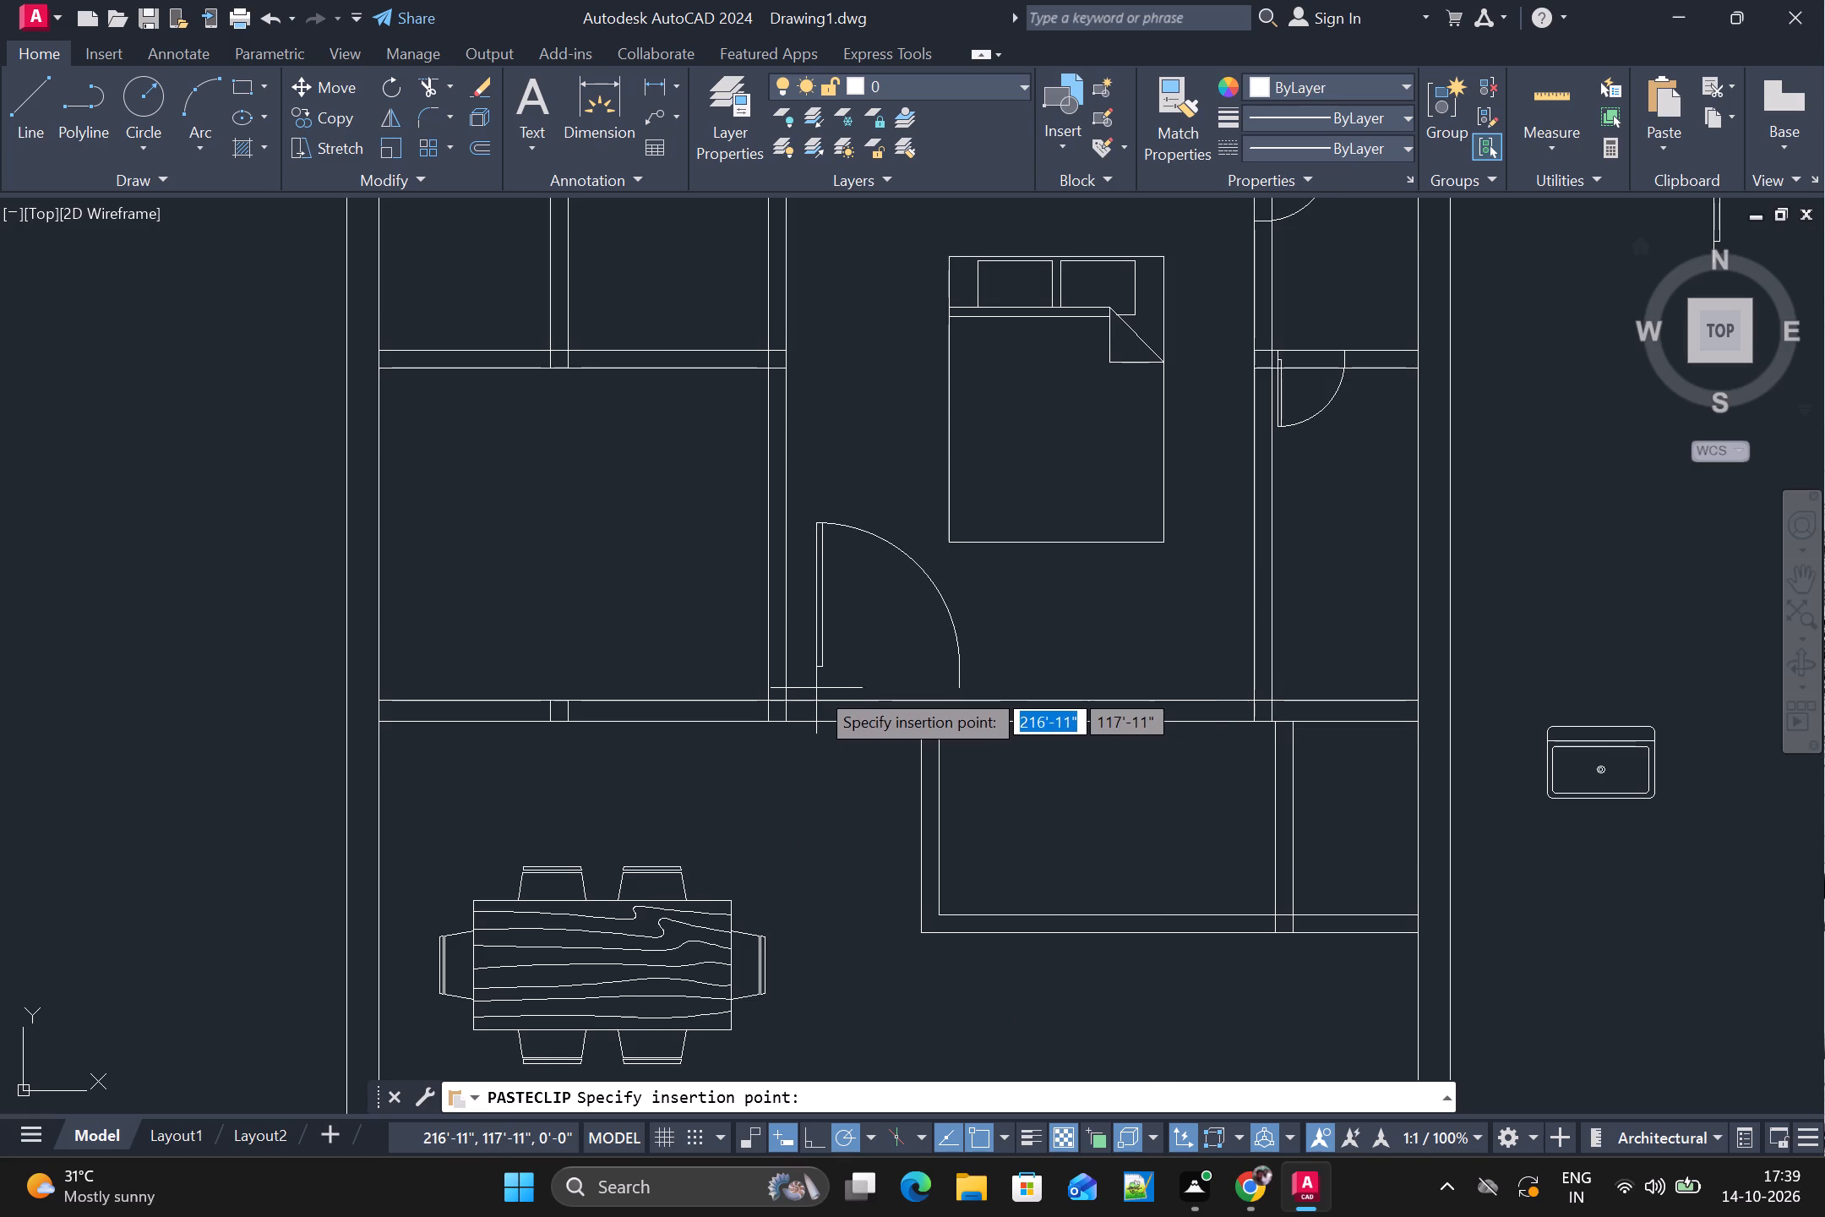
left_click(816, 674)
Scale the pasted door down by eye about the lower end of its hinge side.
type("SC")
key("space")
left_click(827, 647)
key("space")
left_click(815, 648)
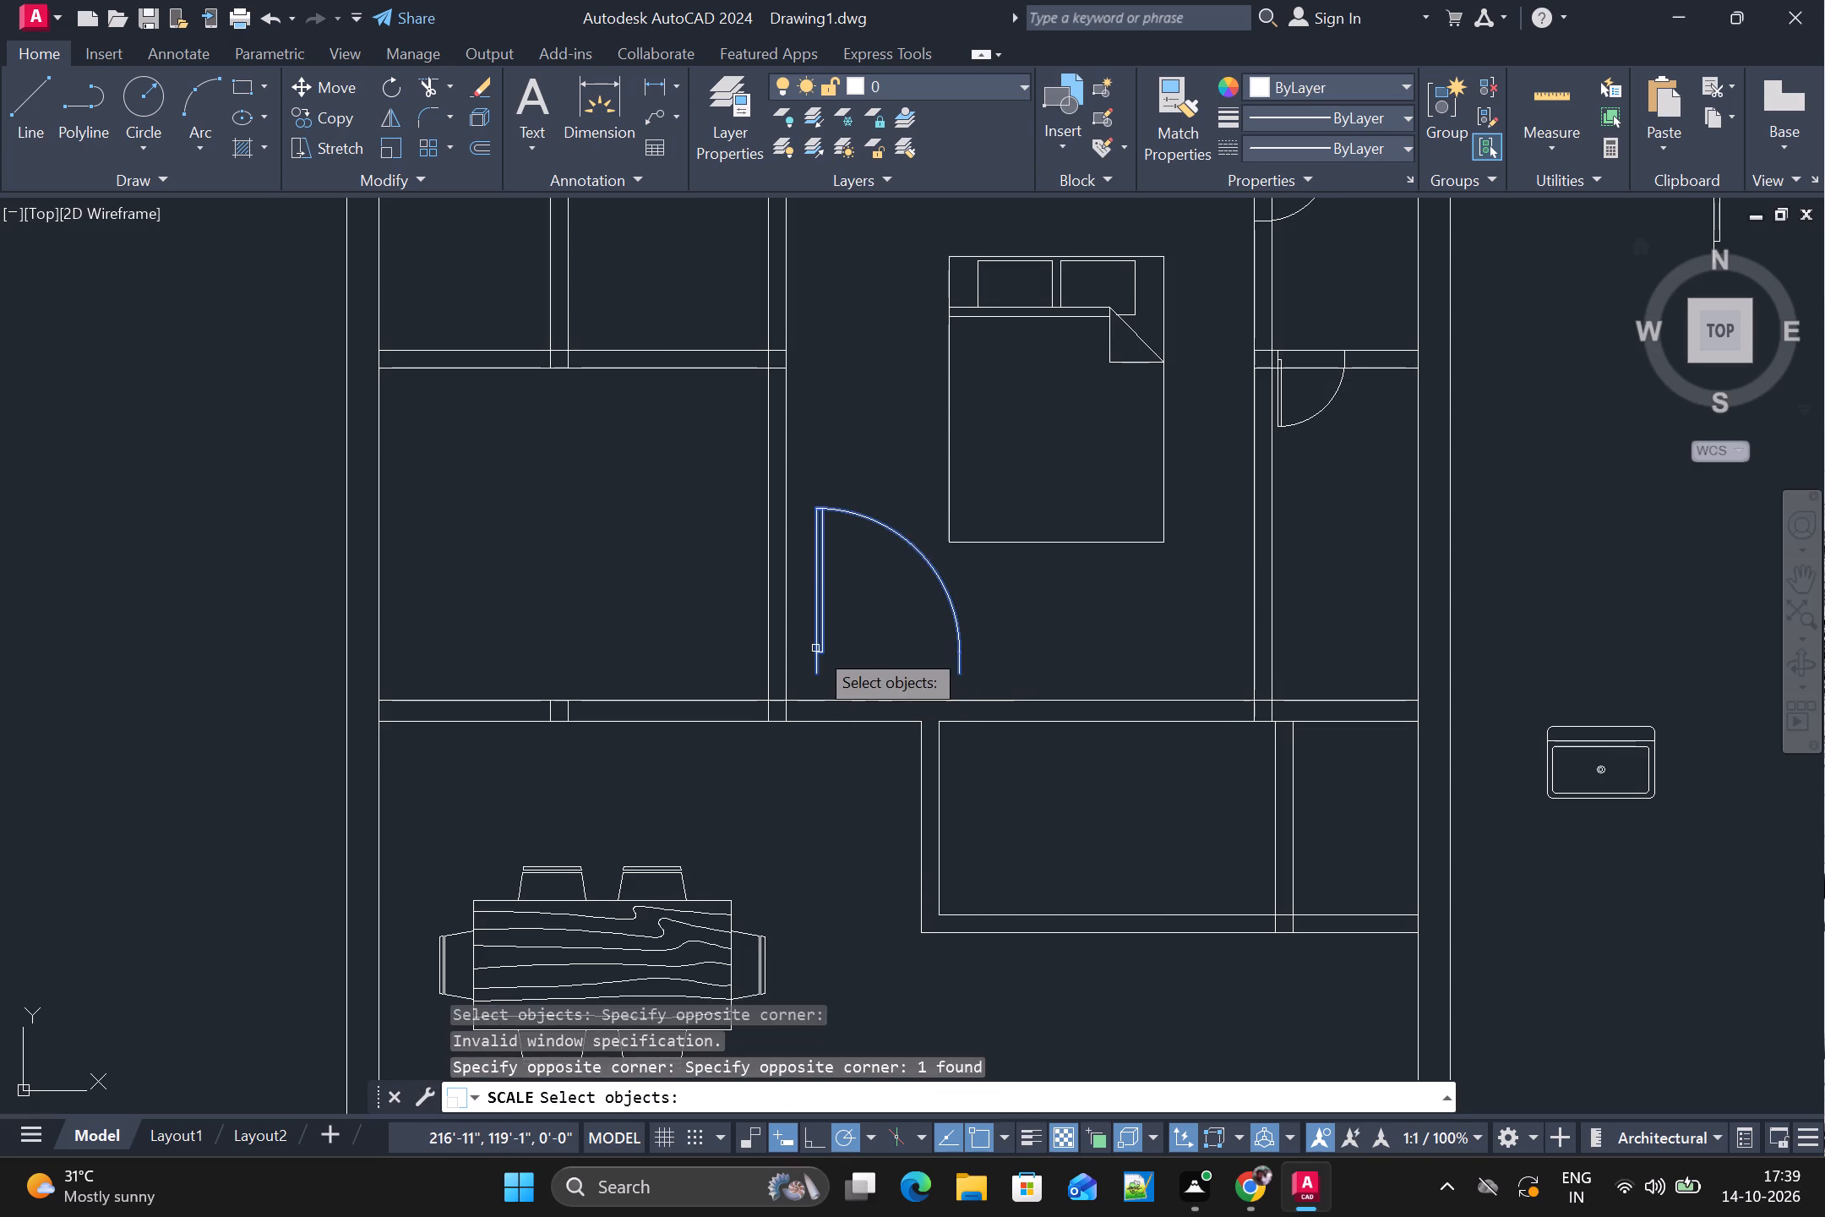
key("space")
left_click(816, 680)
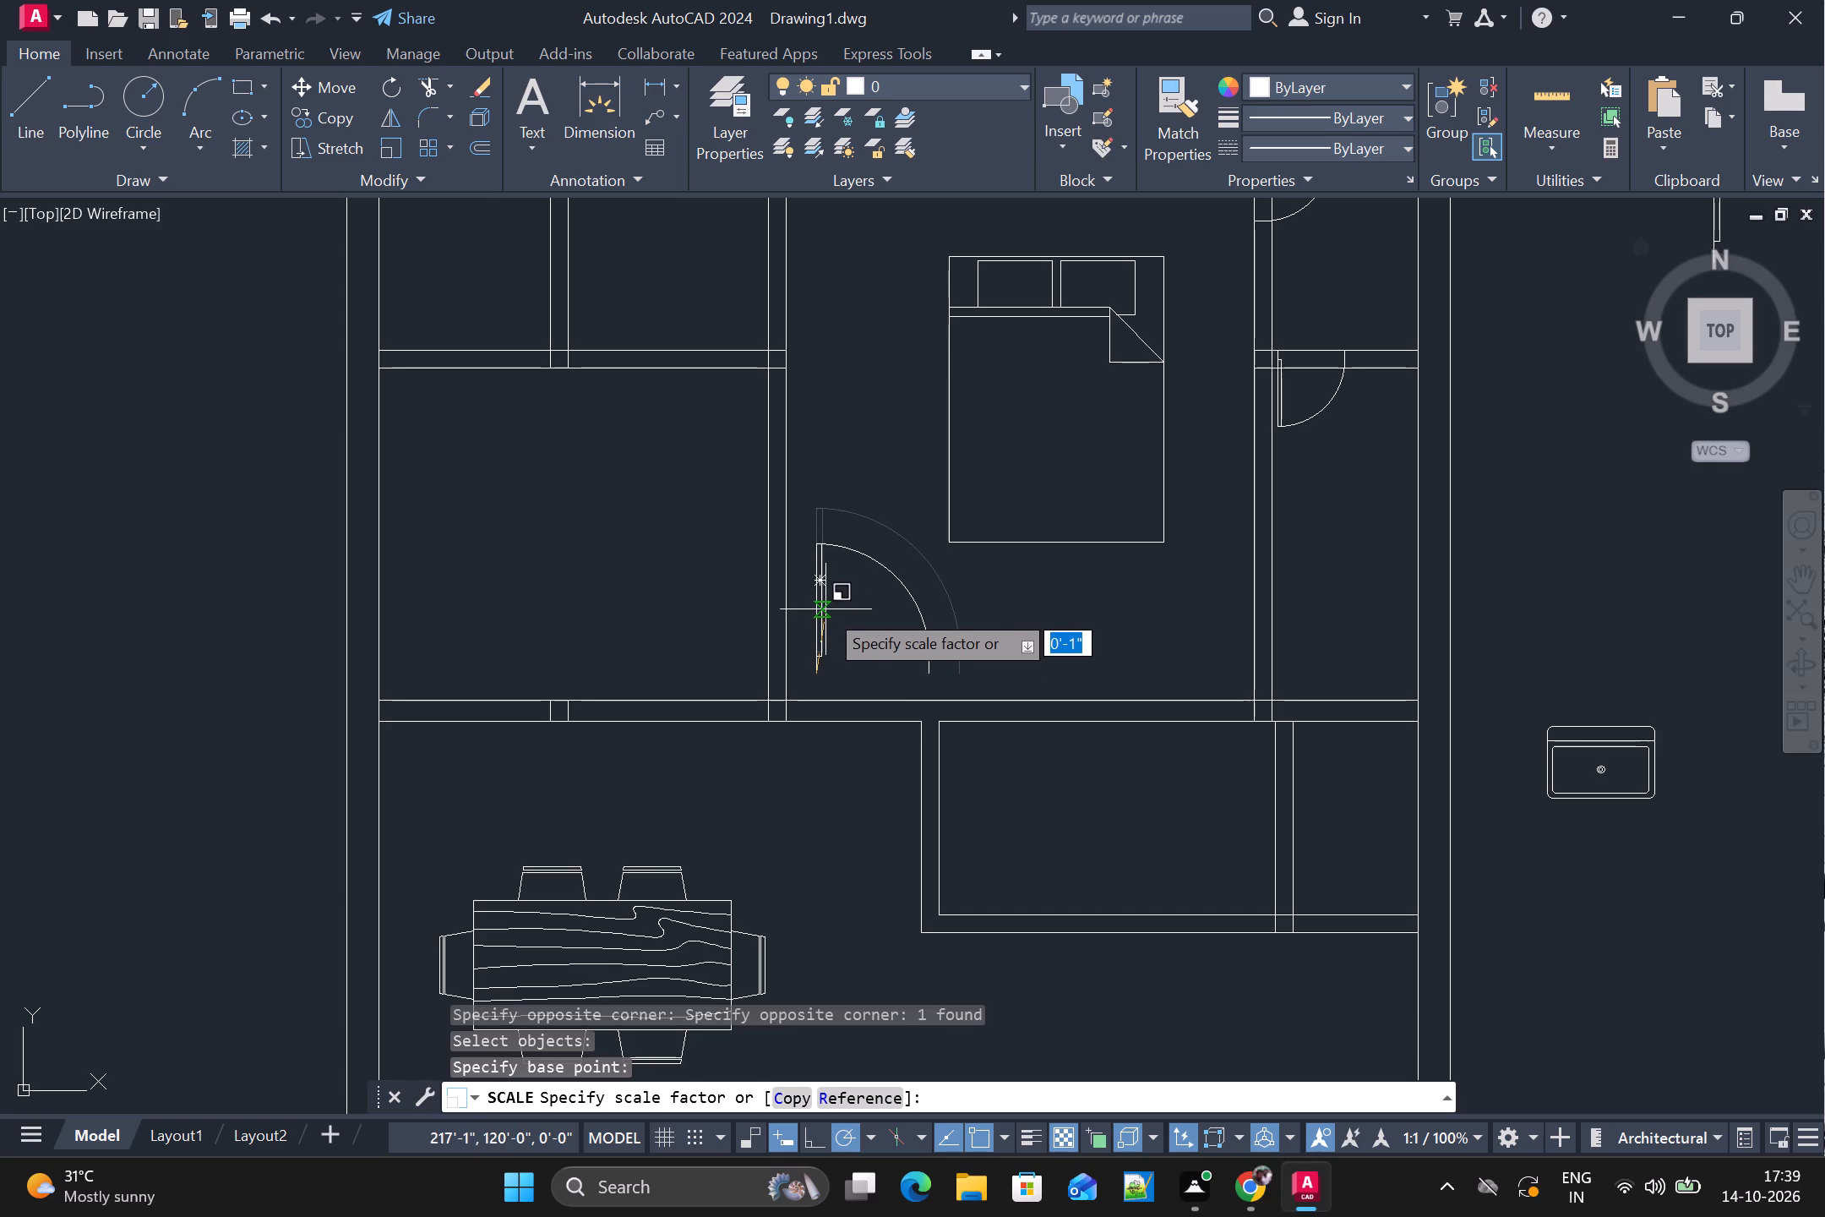
left_click(825, 615)
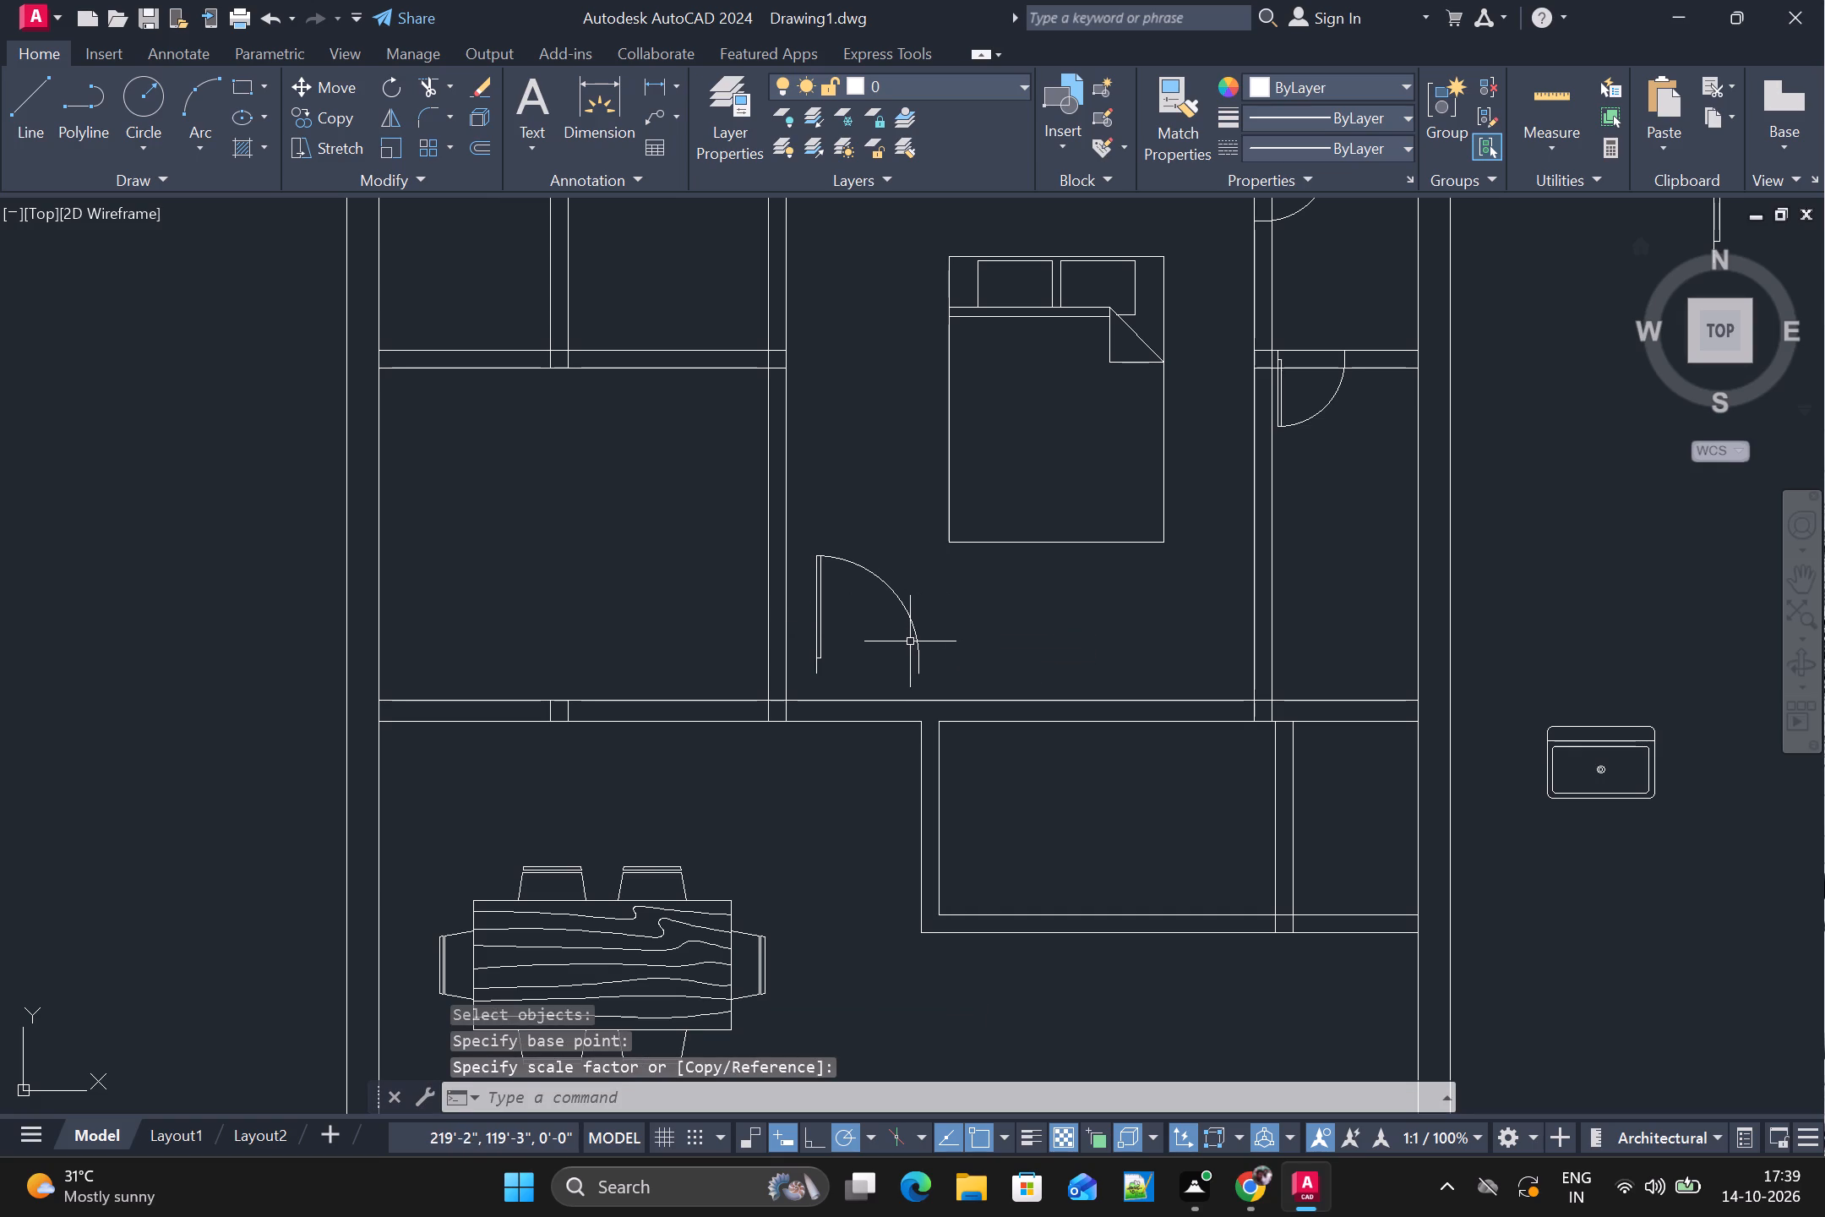
Move the scaled door by its hinge end onto the lower face of the bedroom's bottom wall, just beside the vertical partition.
left_click(820, 652)
key("m")
key("space")
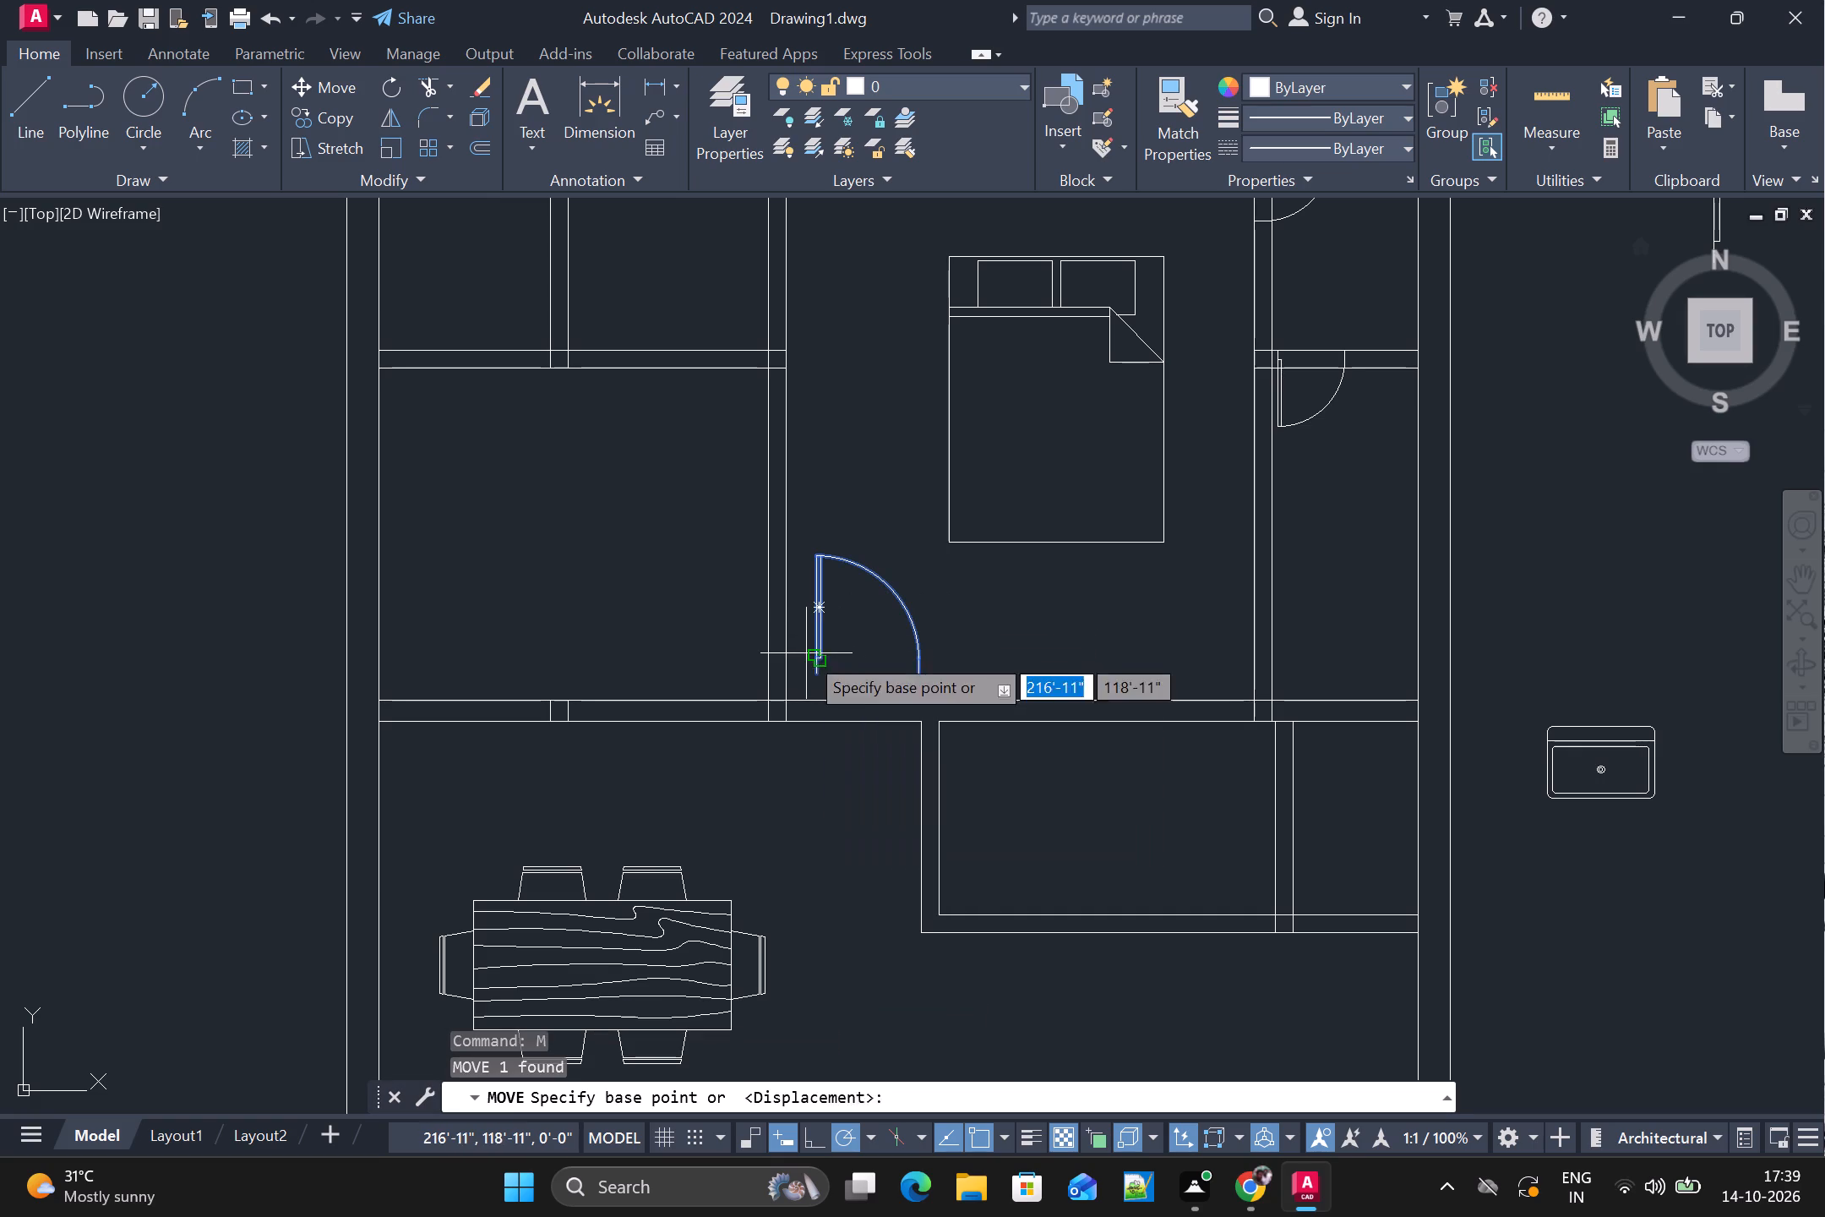
left_click(810, 677)
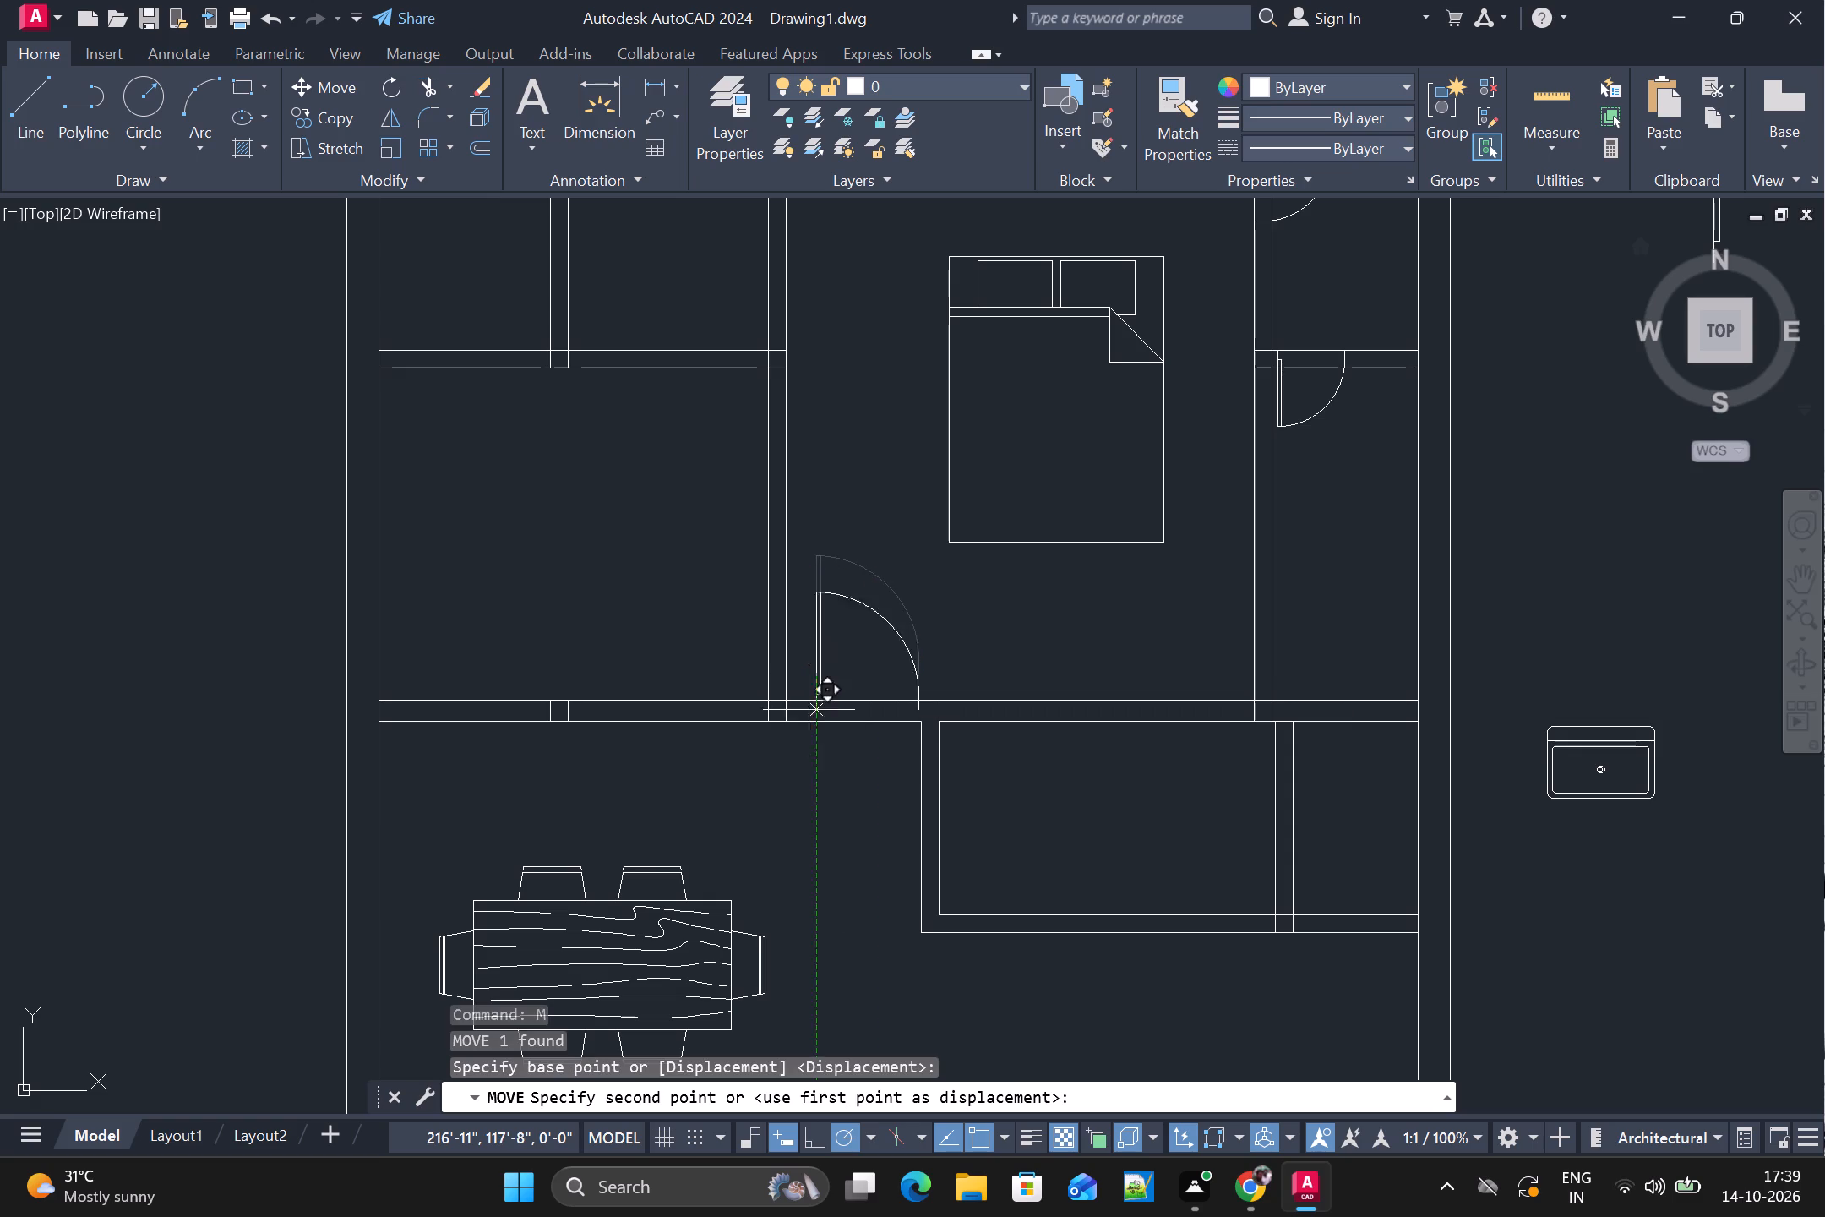
scroll(797, 718, "up", 3)
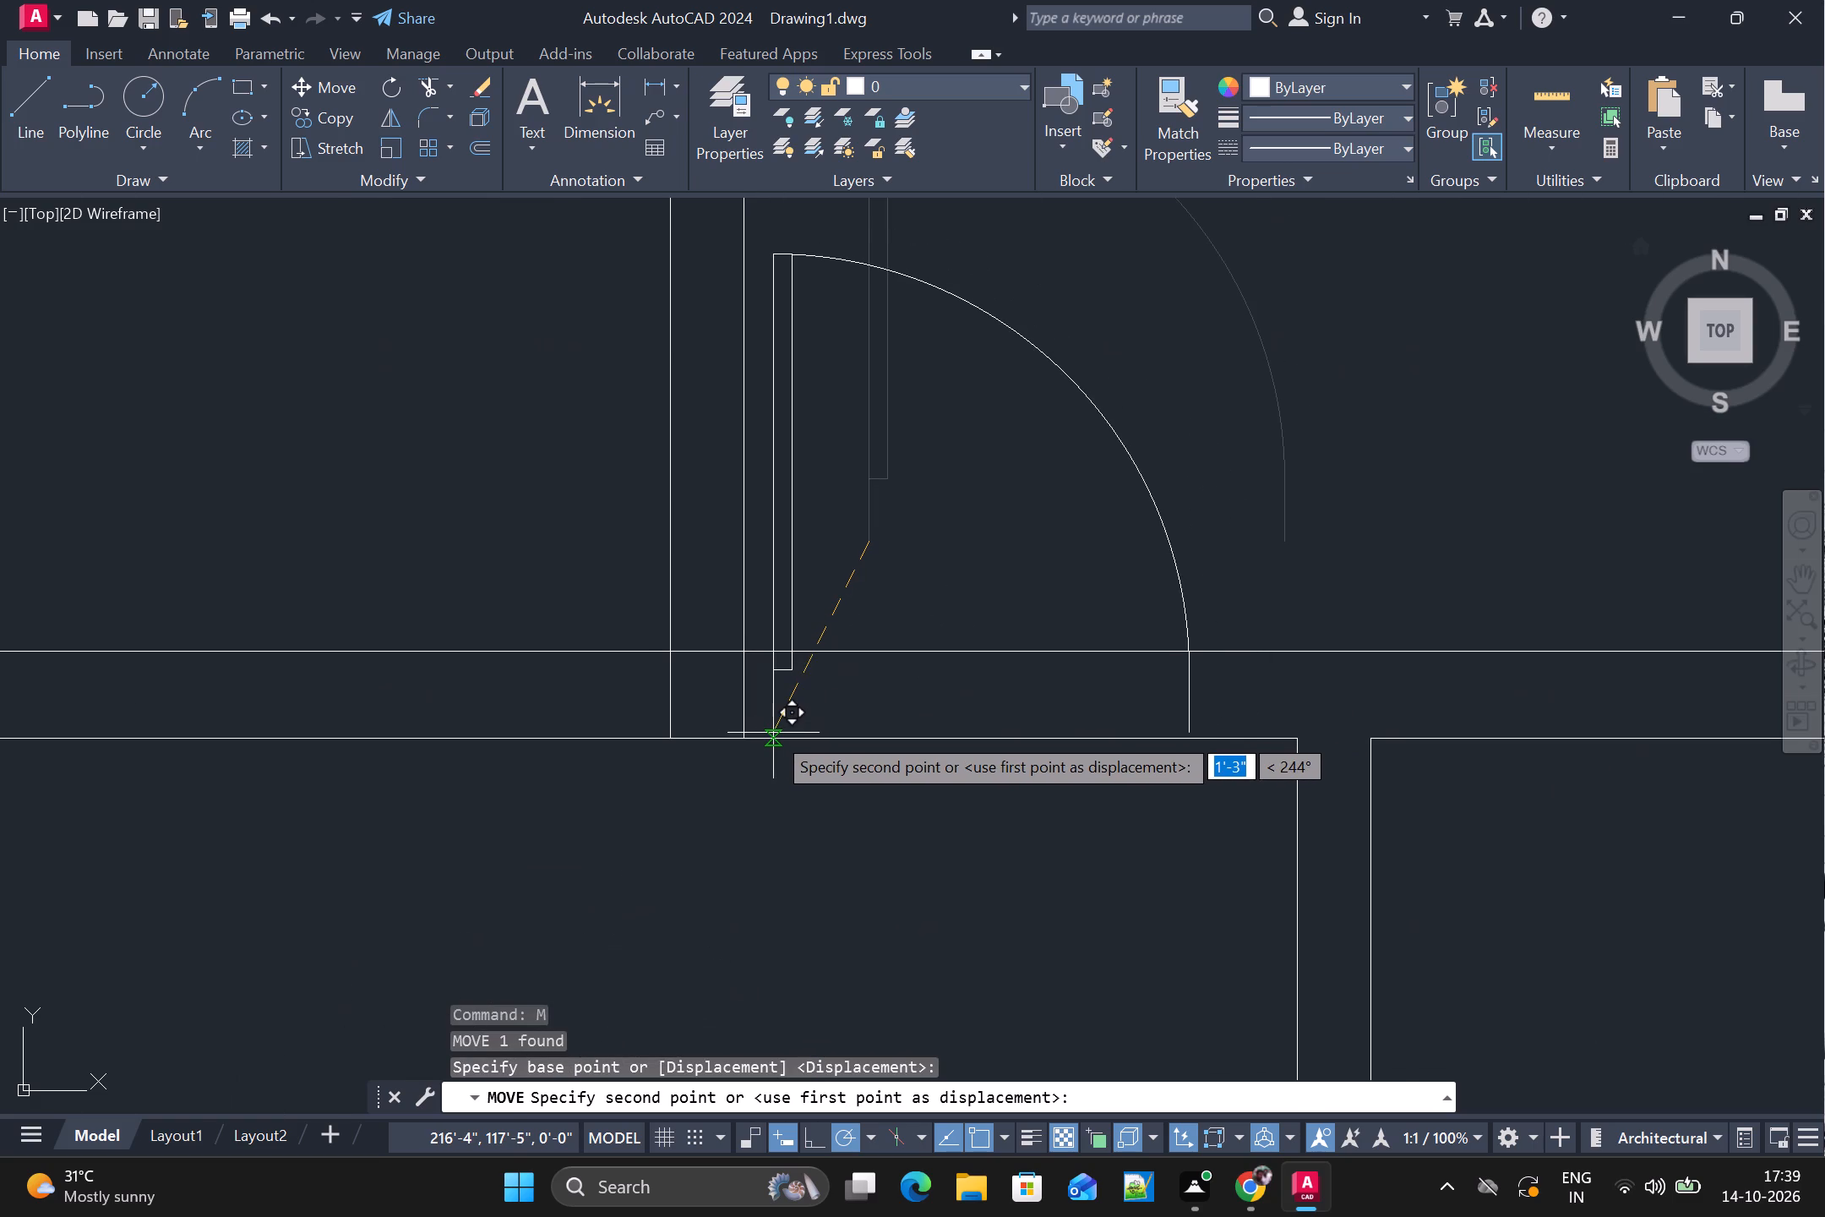
left_click(773, 738)
scroll(874, 730, "up", 1)
scroll(910, 729, "down", 4)
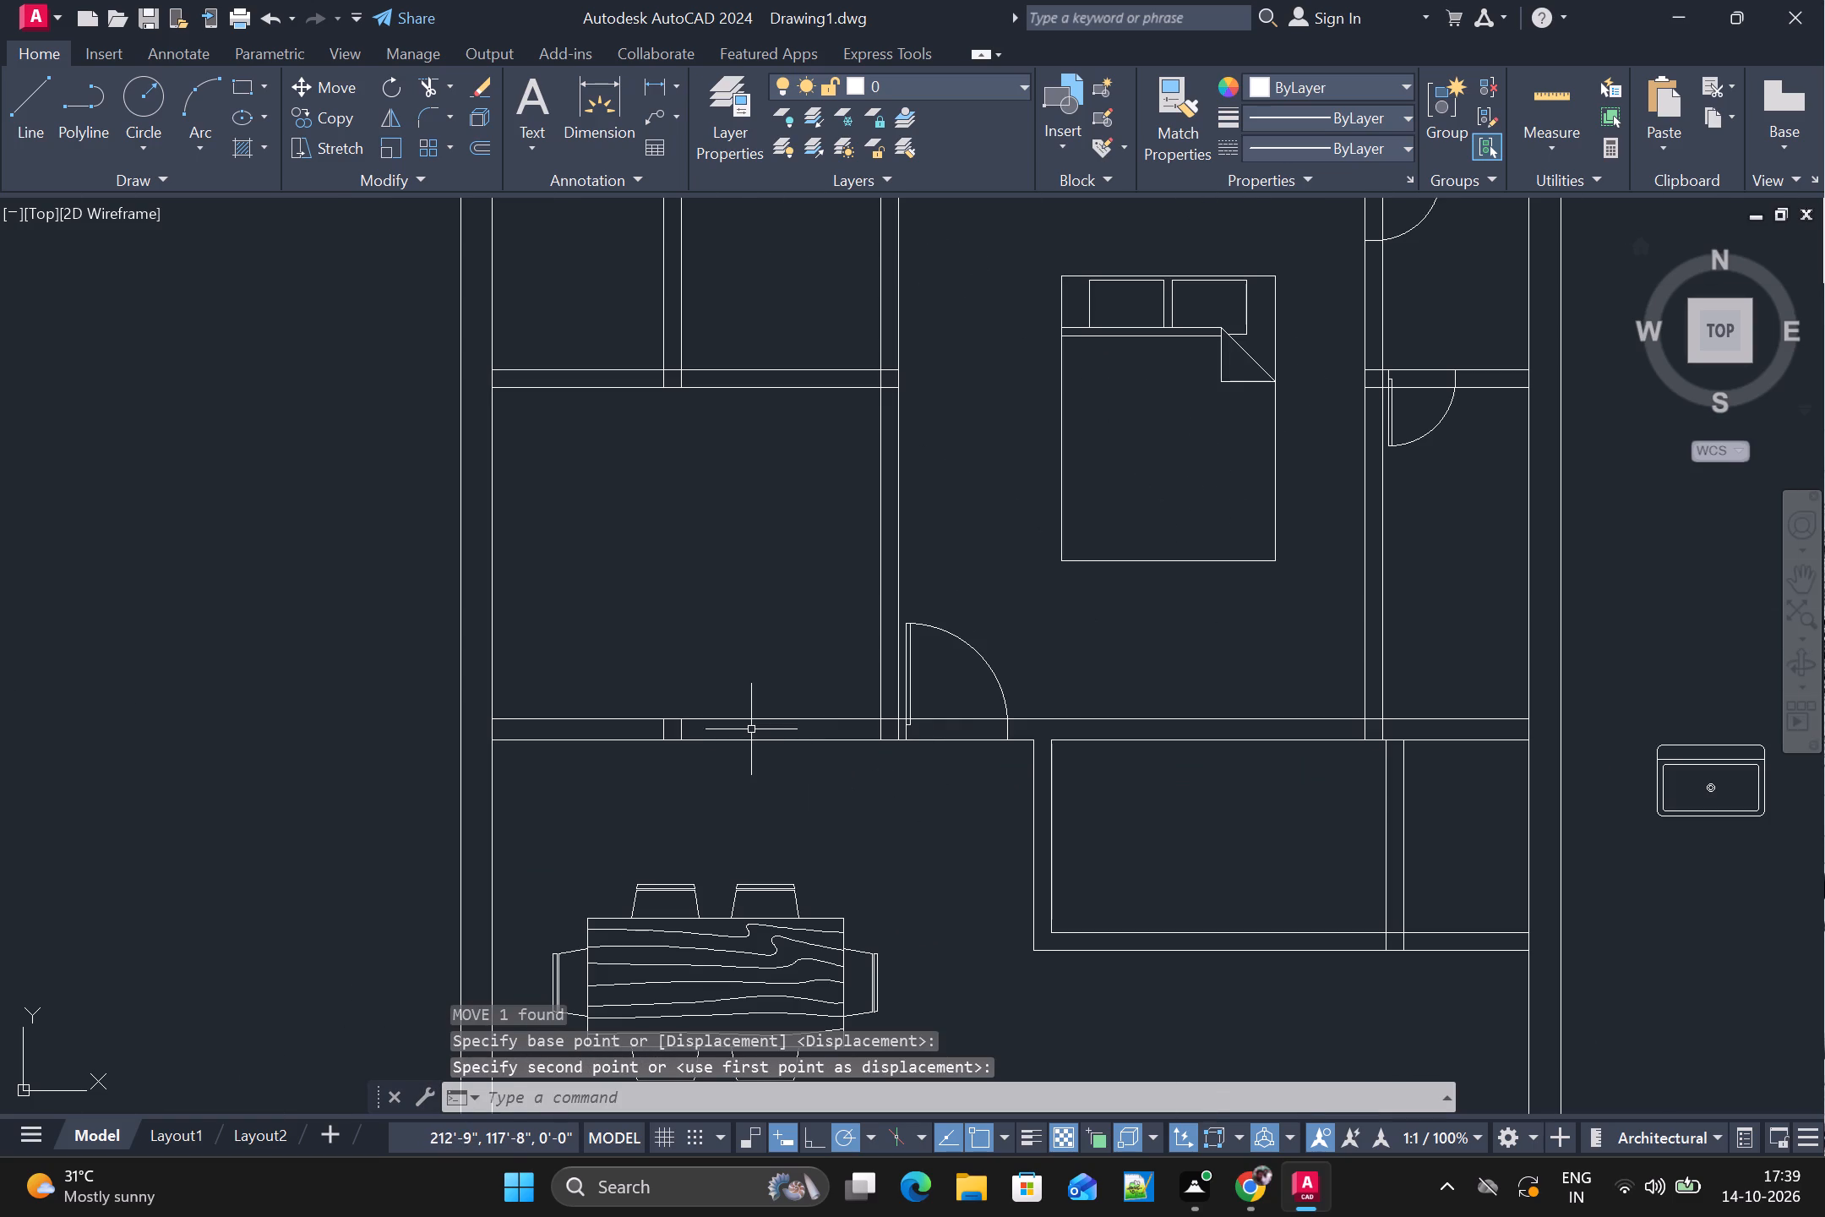
Mirror the bedroom door about a vertical line through its leaf, keeping the source door.
left_click(912, 685)
key("m")
key("i")
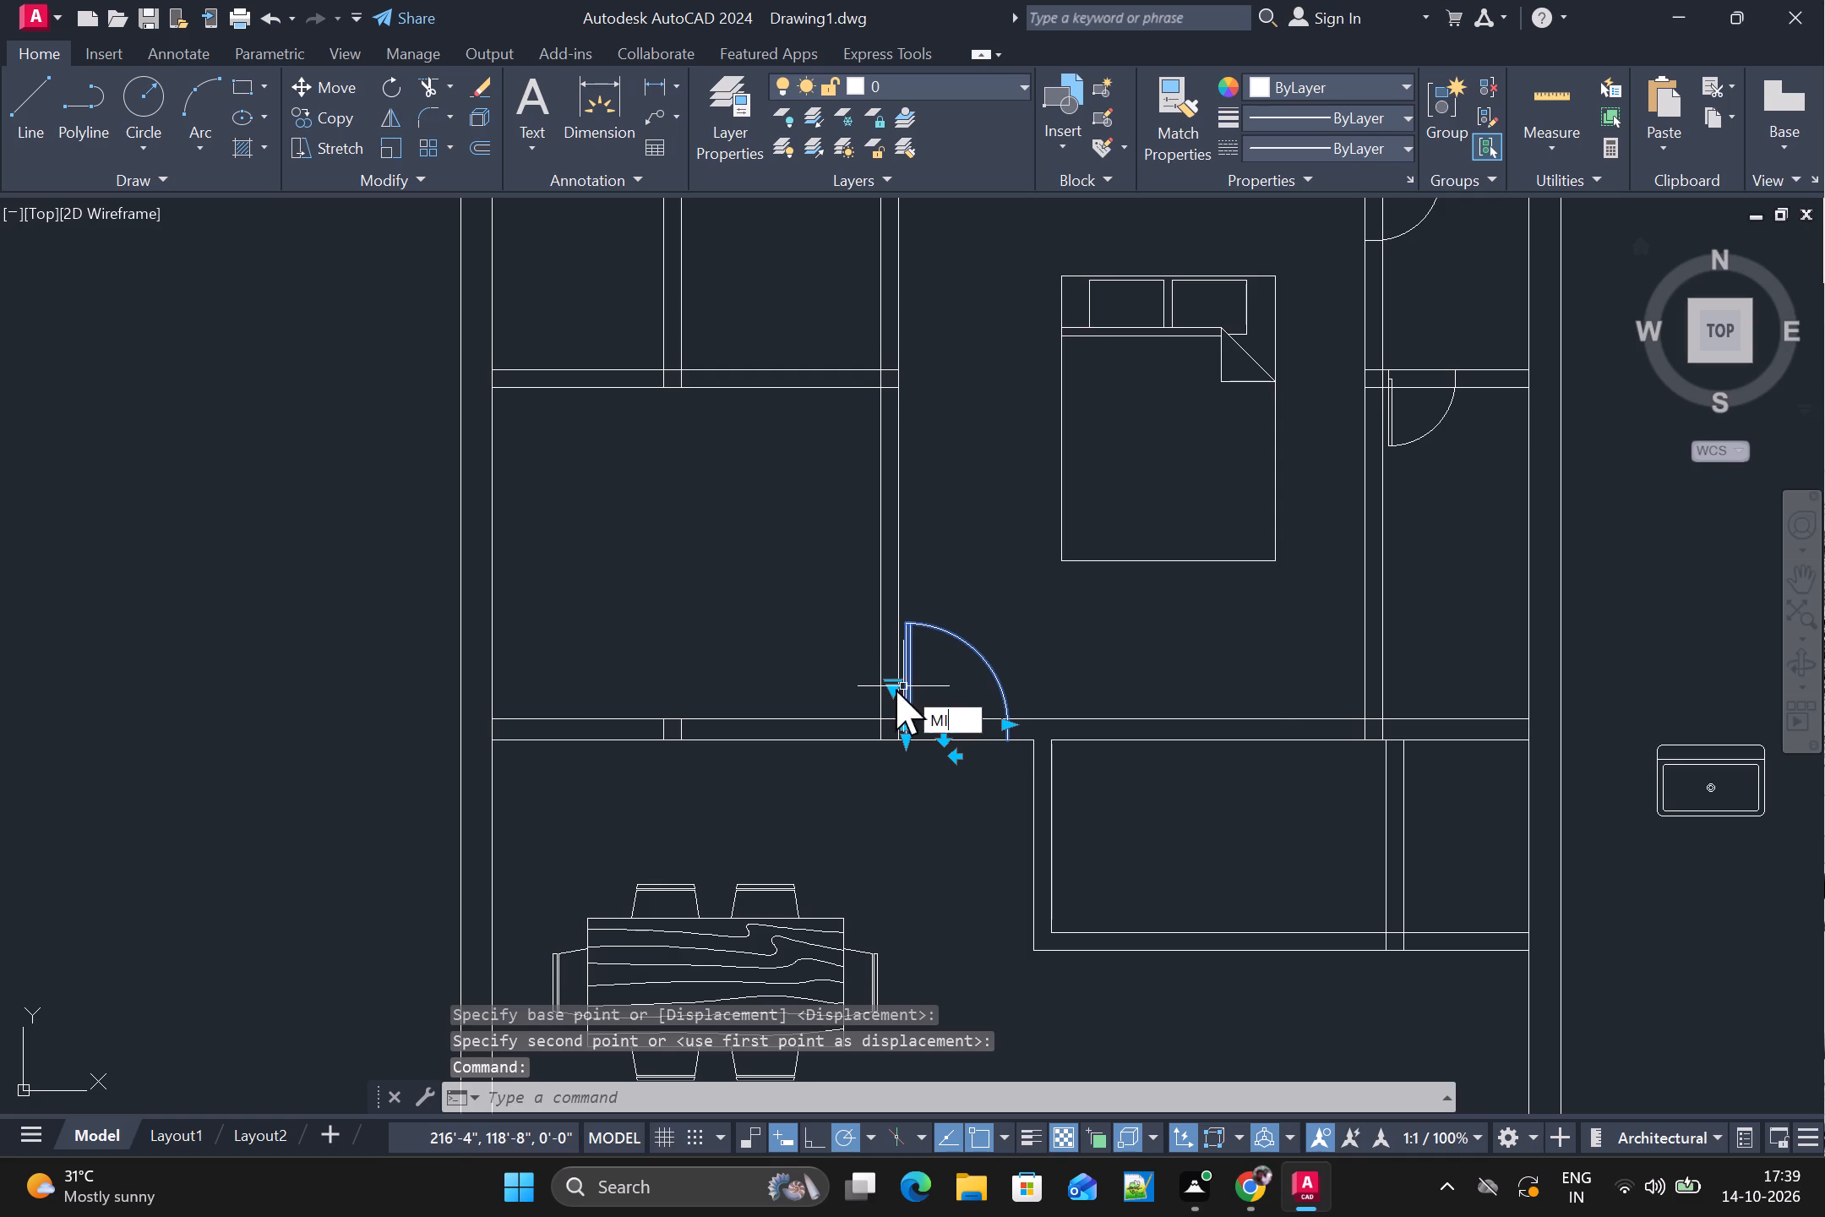
key("space")
scroll(888, 697, "up", 2)
left_click(937, 646)
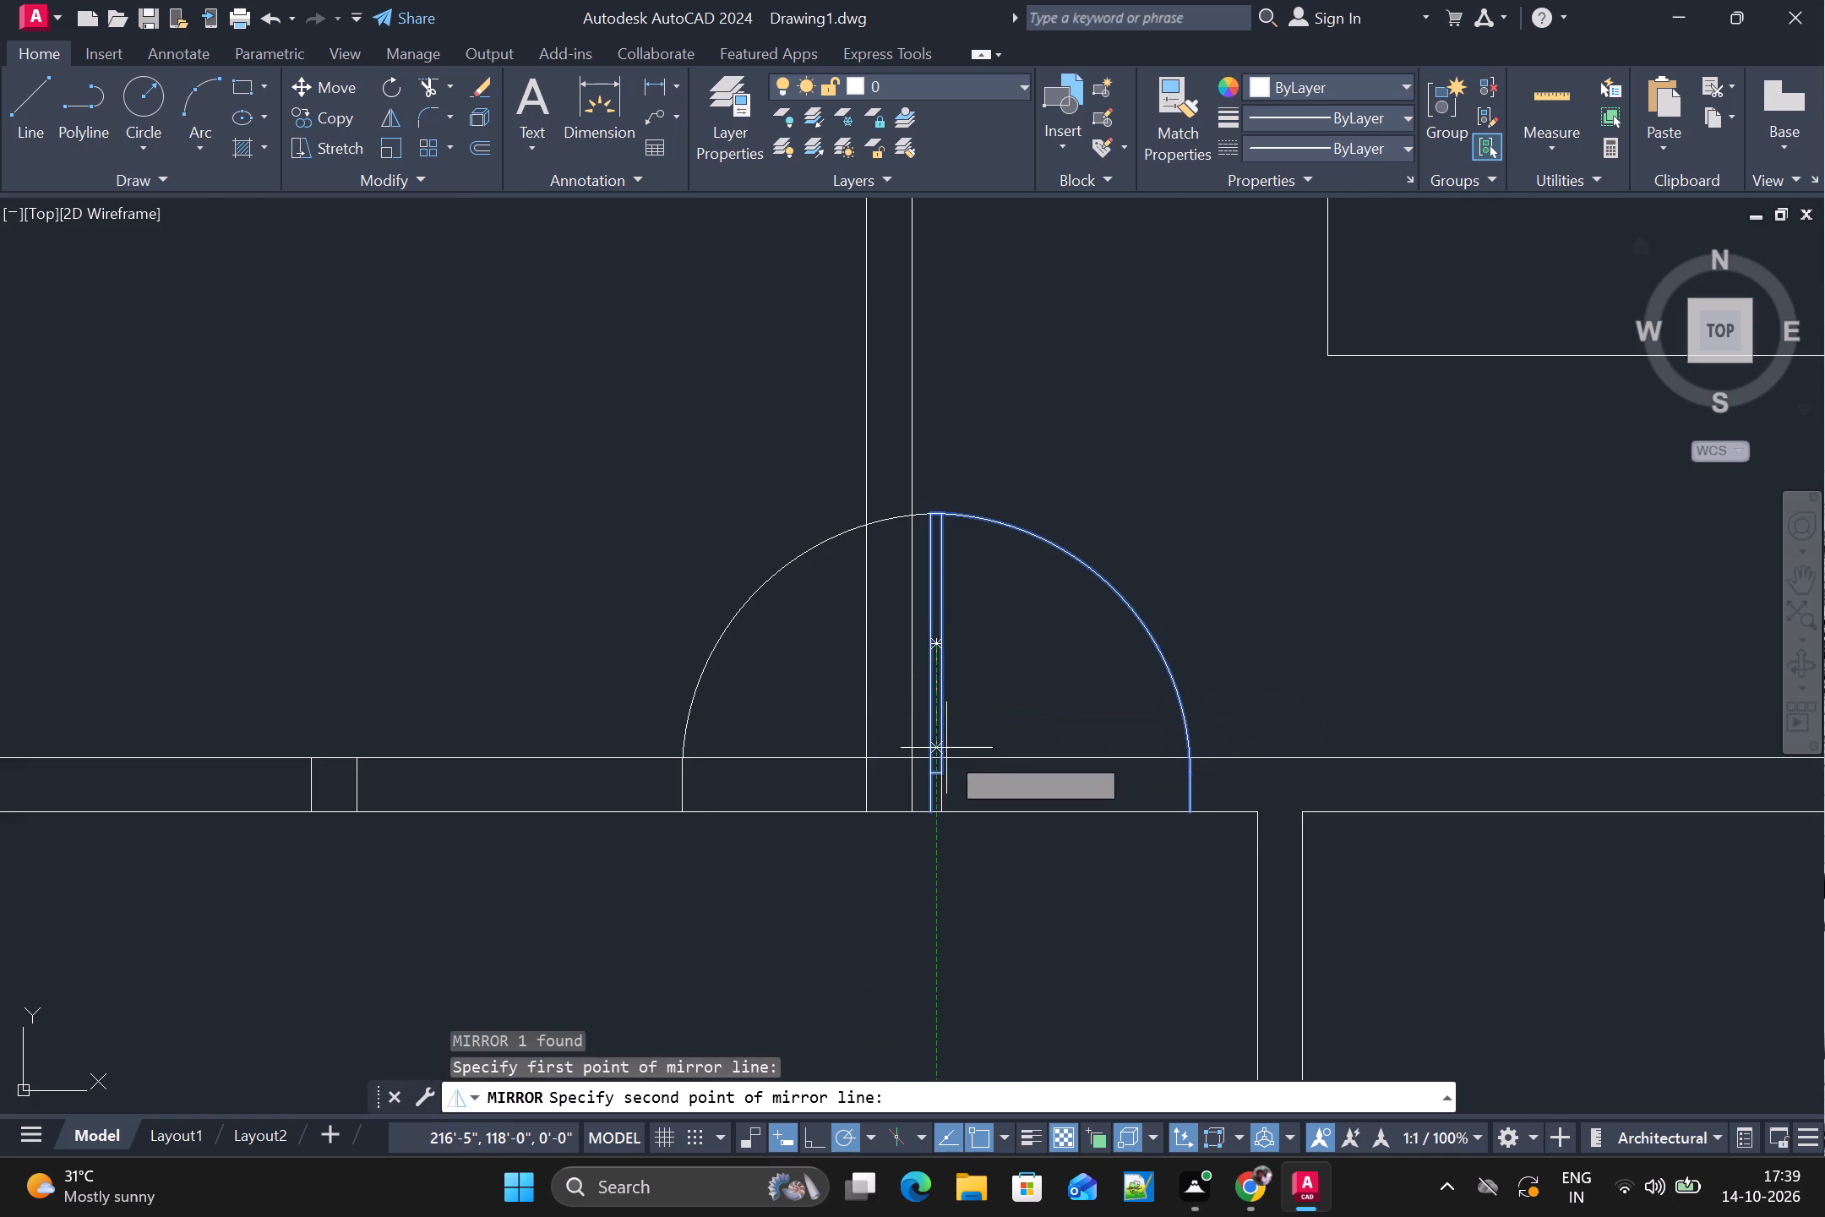
left_click(938, 908)
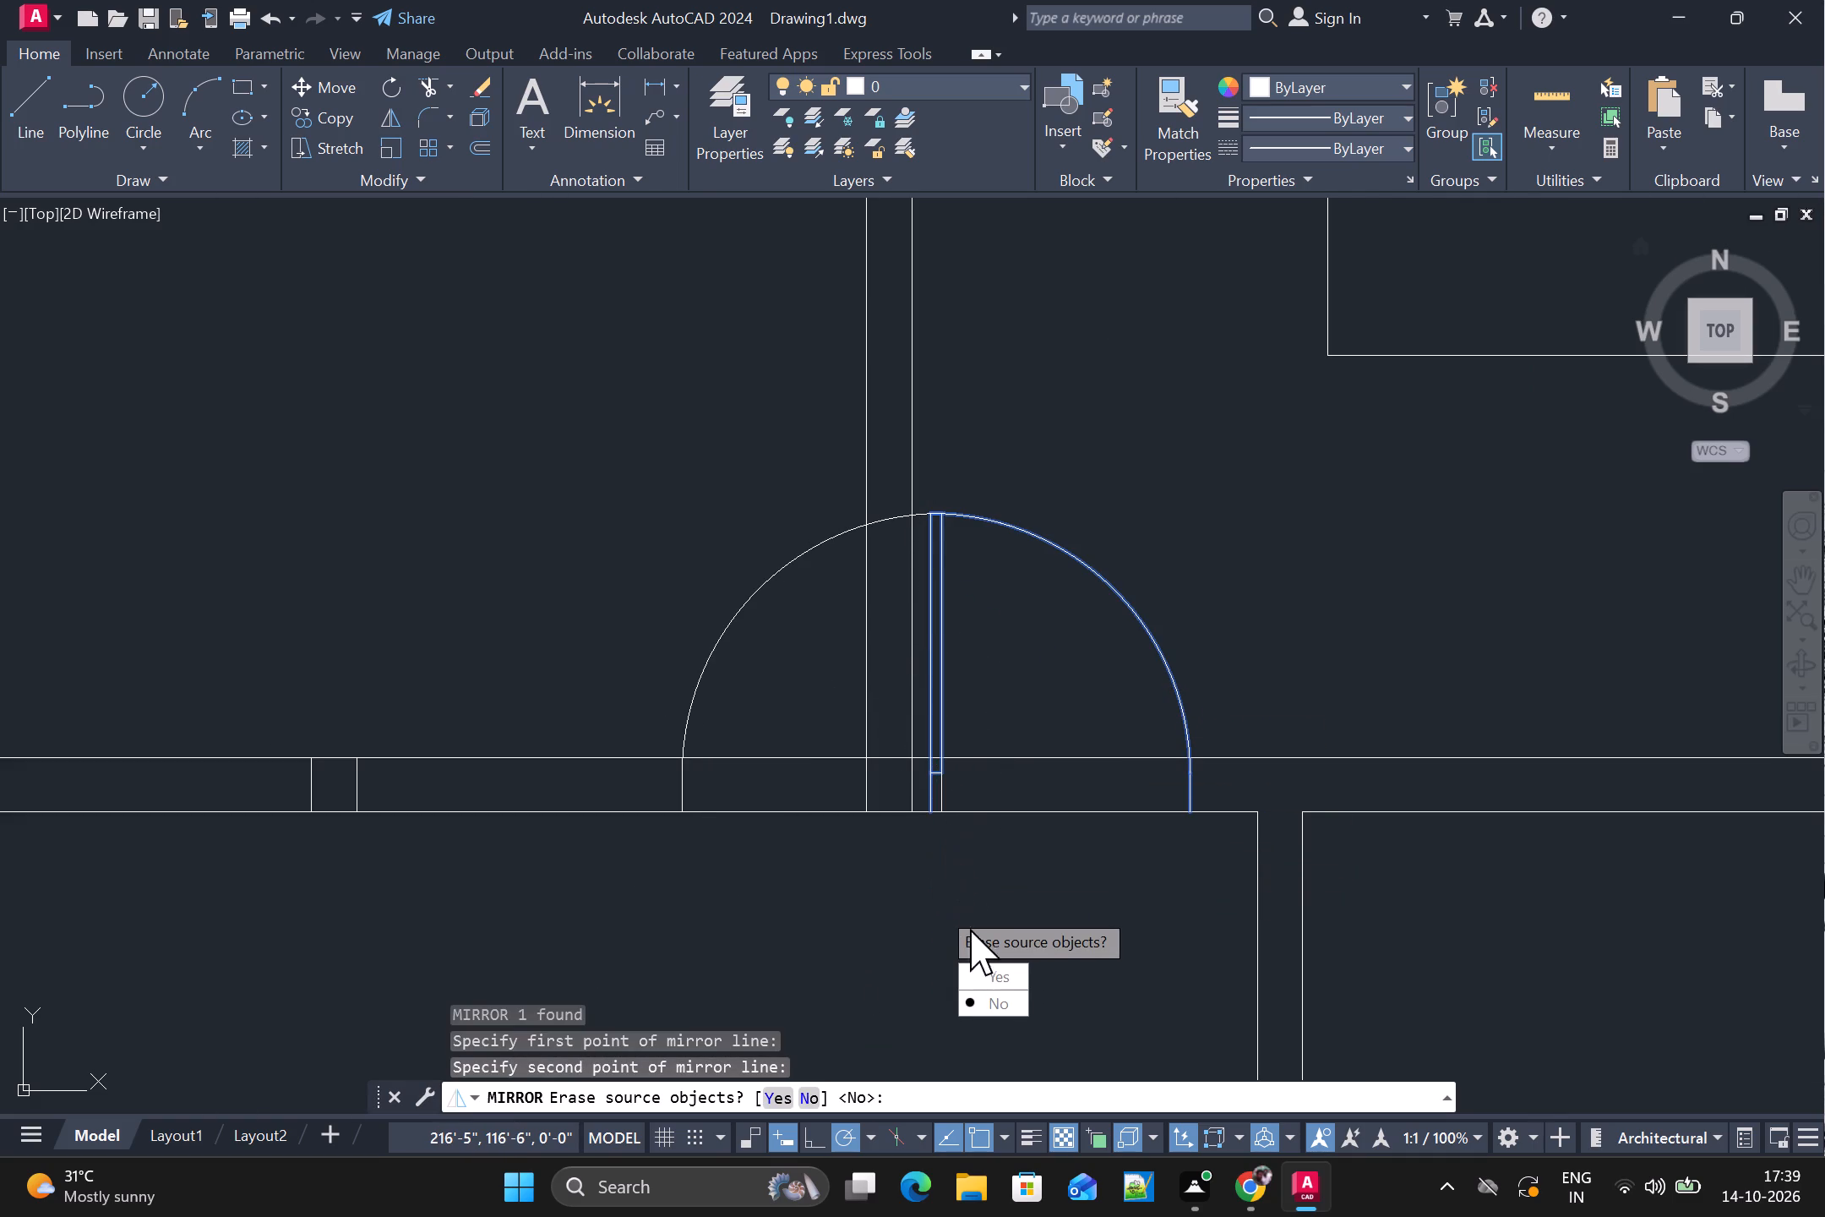
left_click_drag(985, 998, 938, 908)
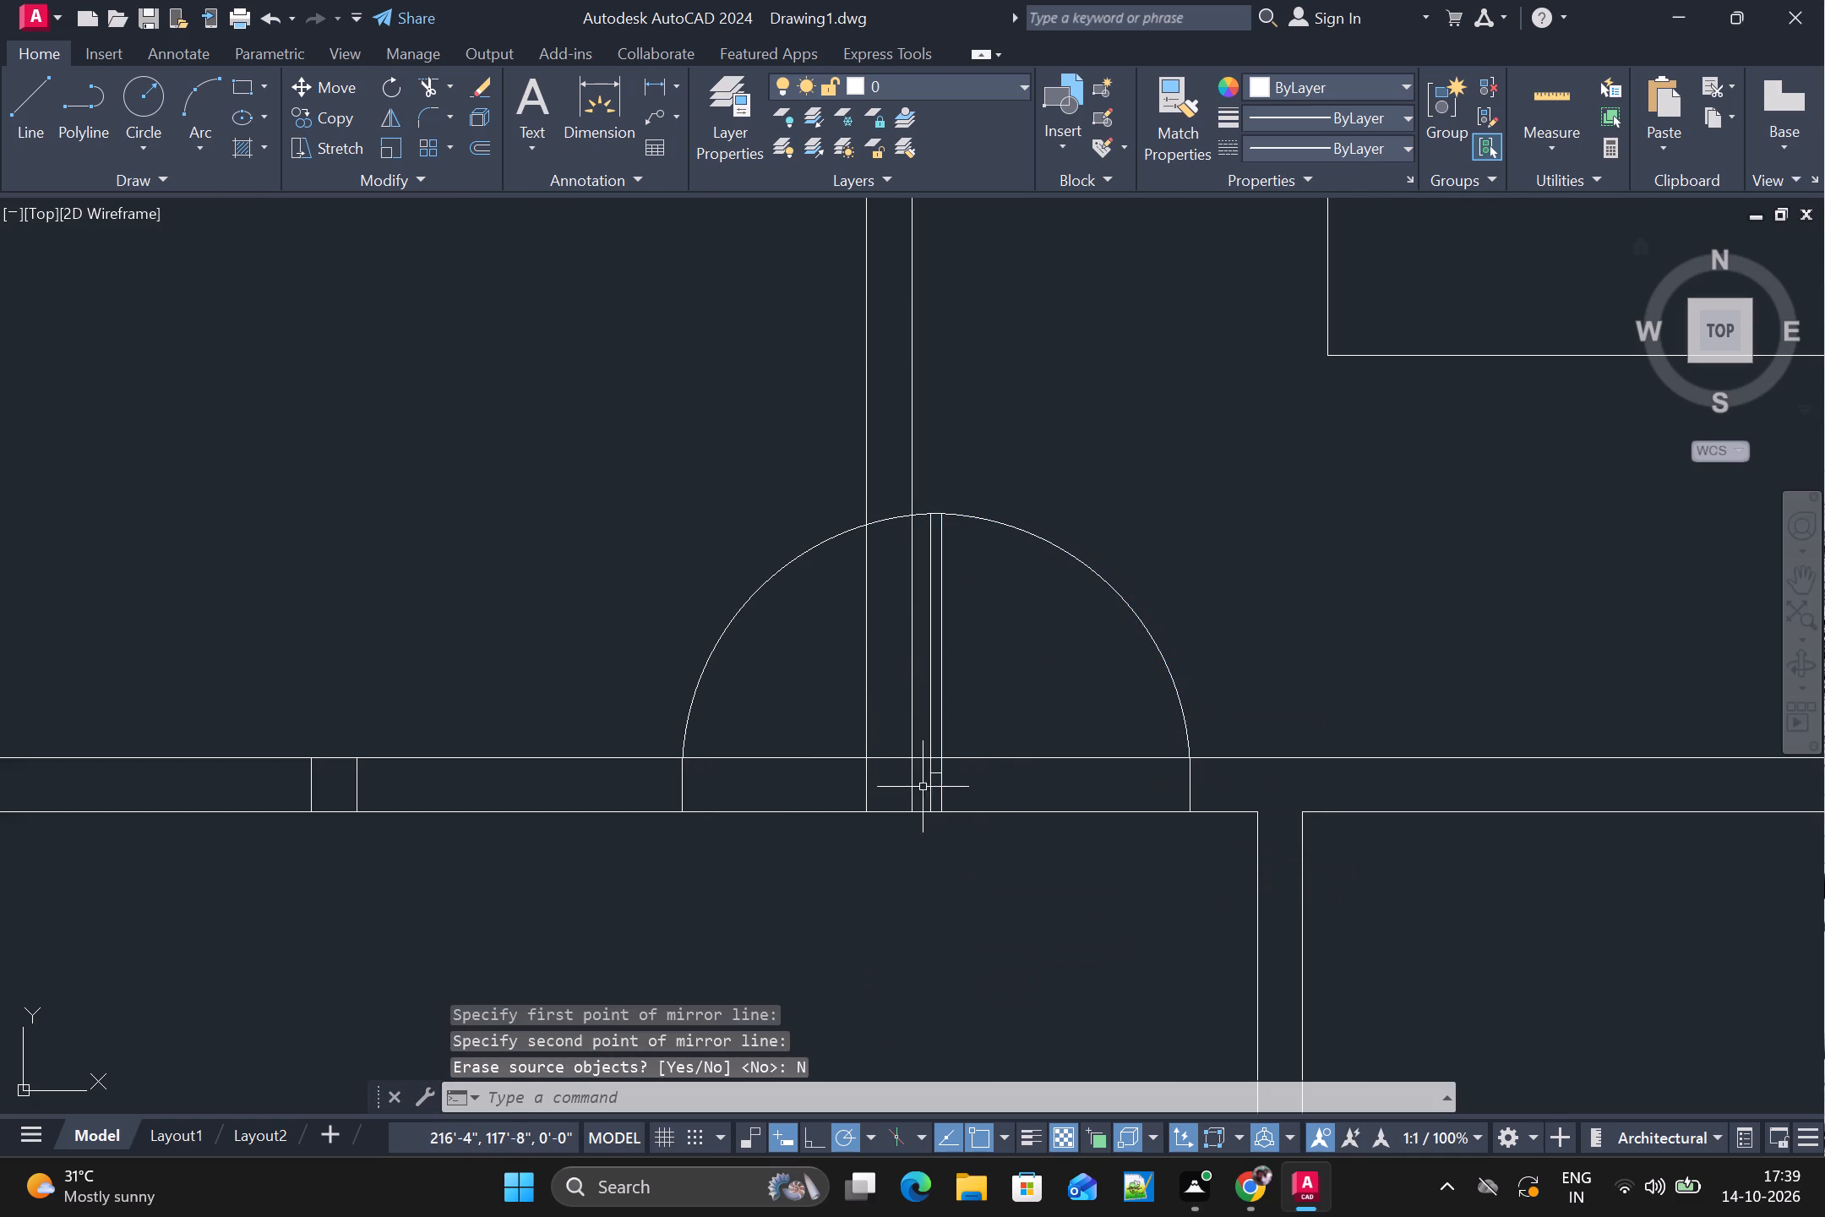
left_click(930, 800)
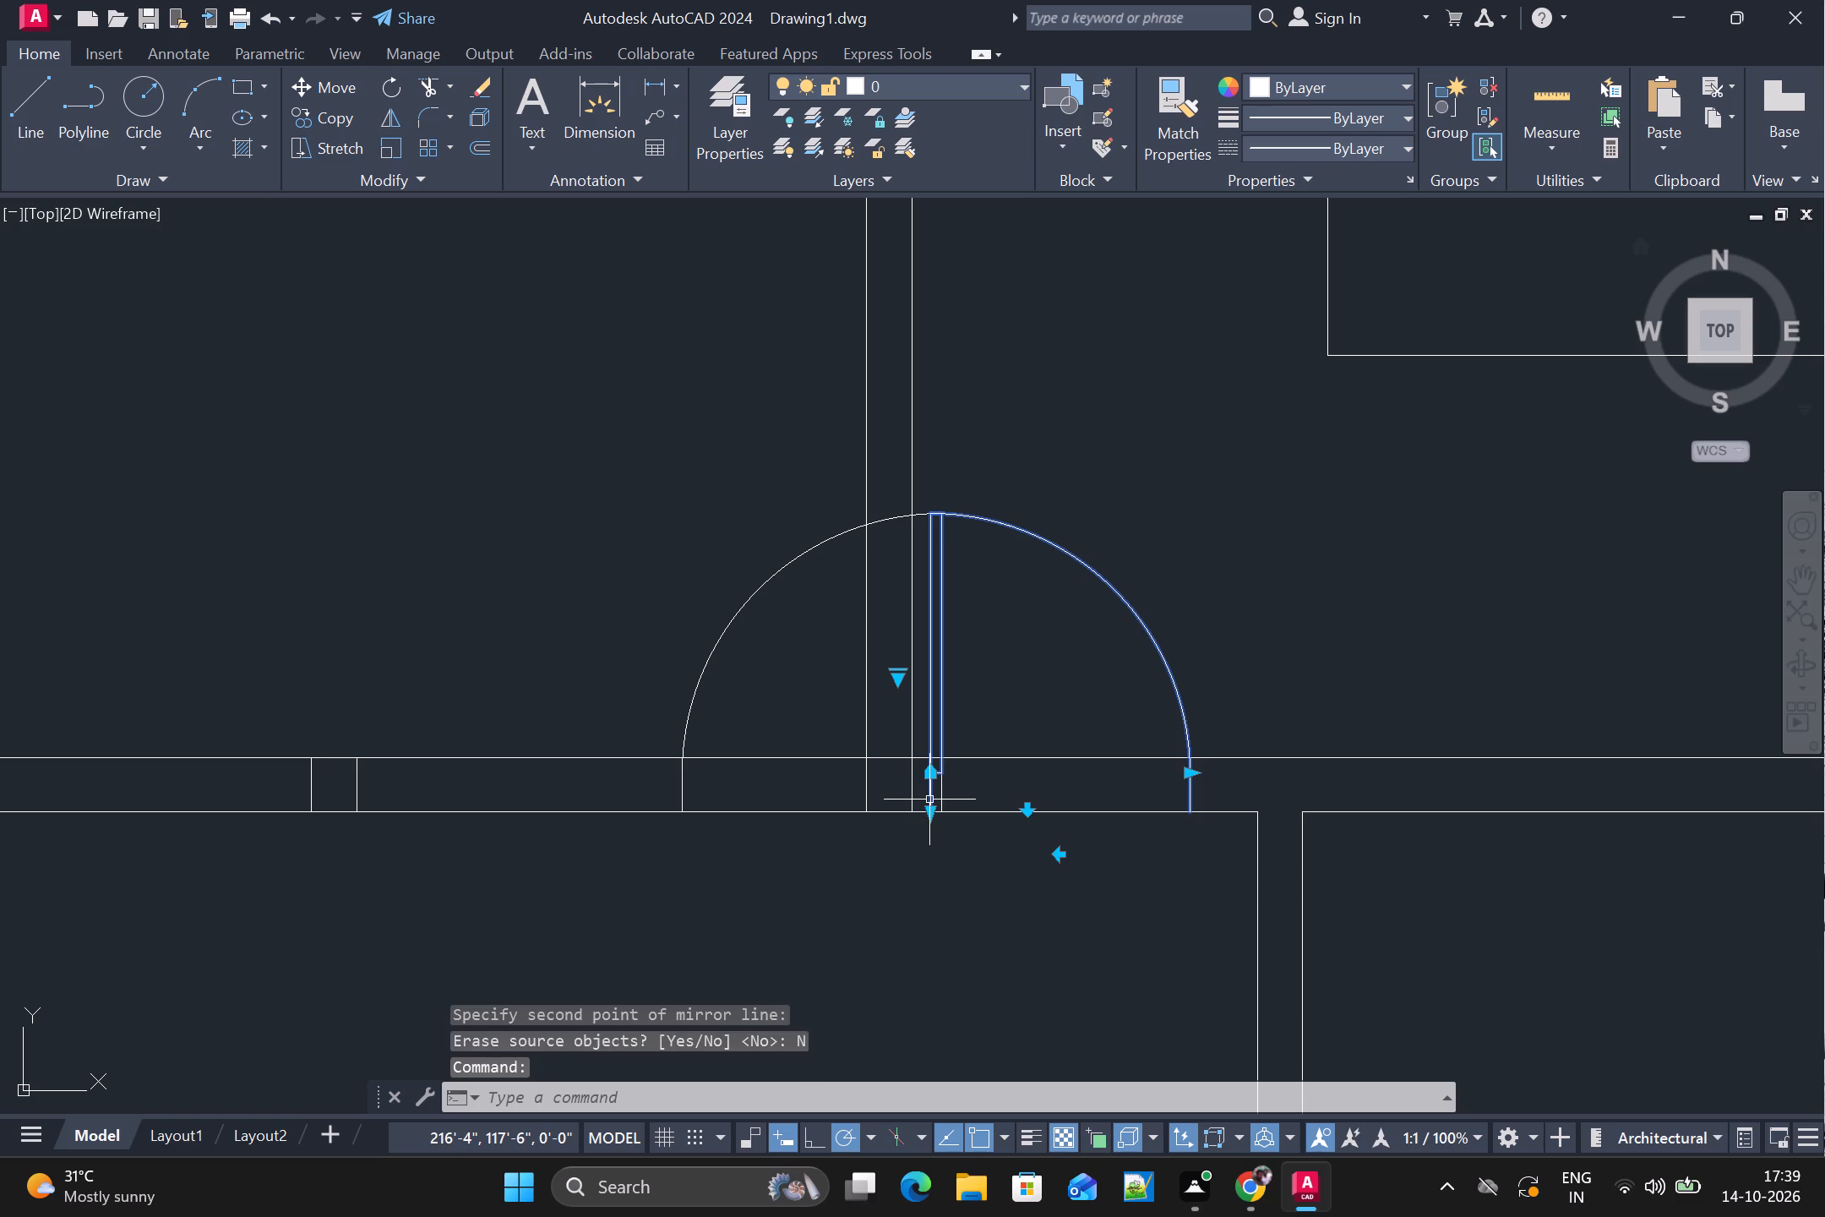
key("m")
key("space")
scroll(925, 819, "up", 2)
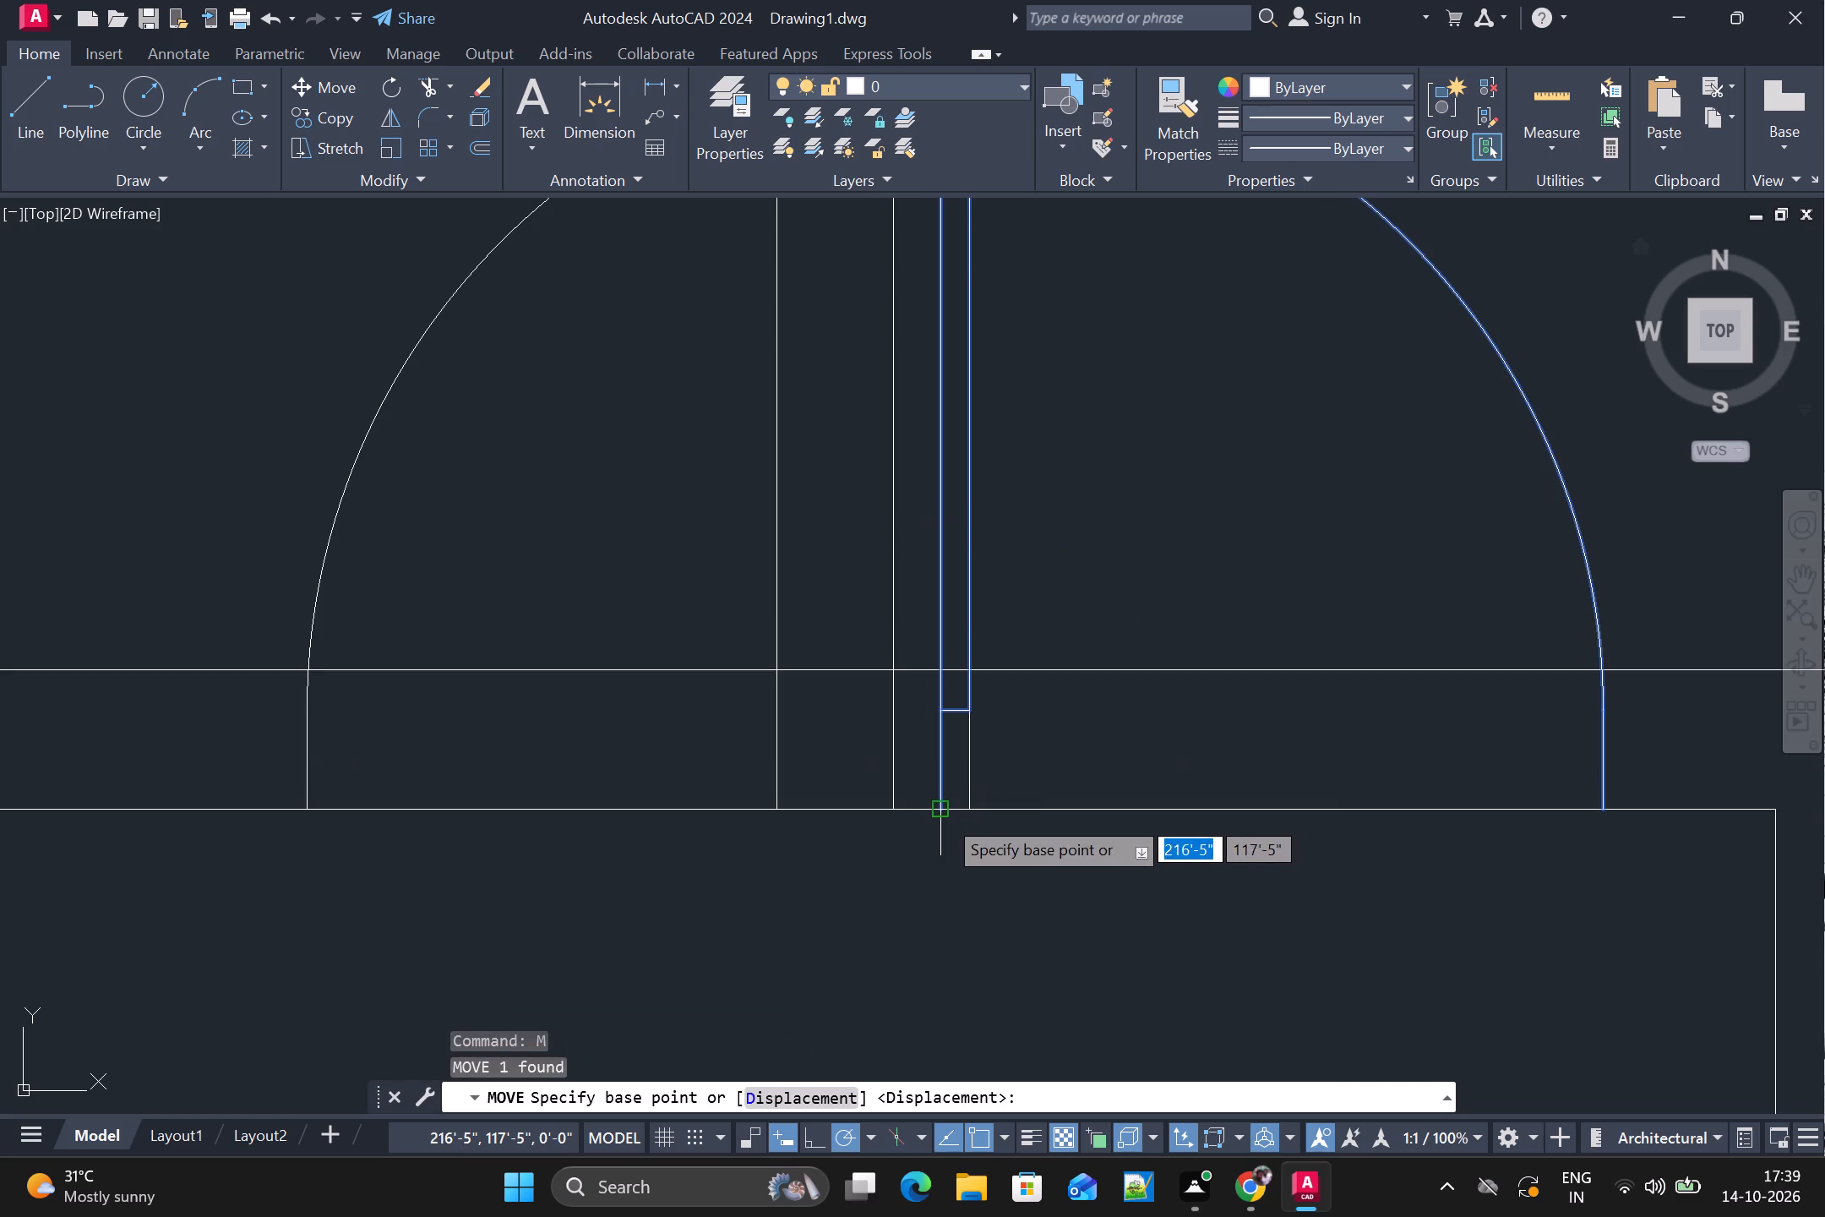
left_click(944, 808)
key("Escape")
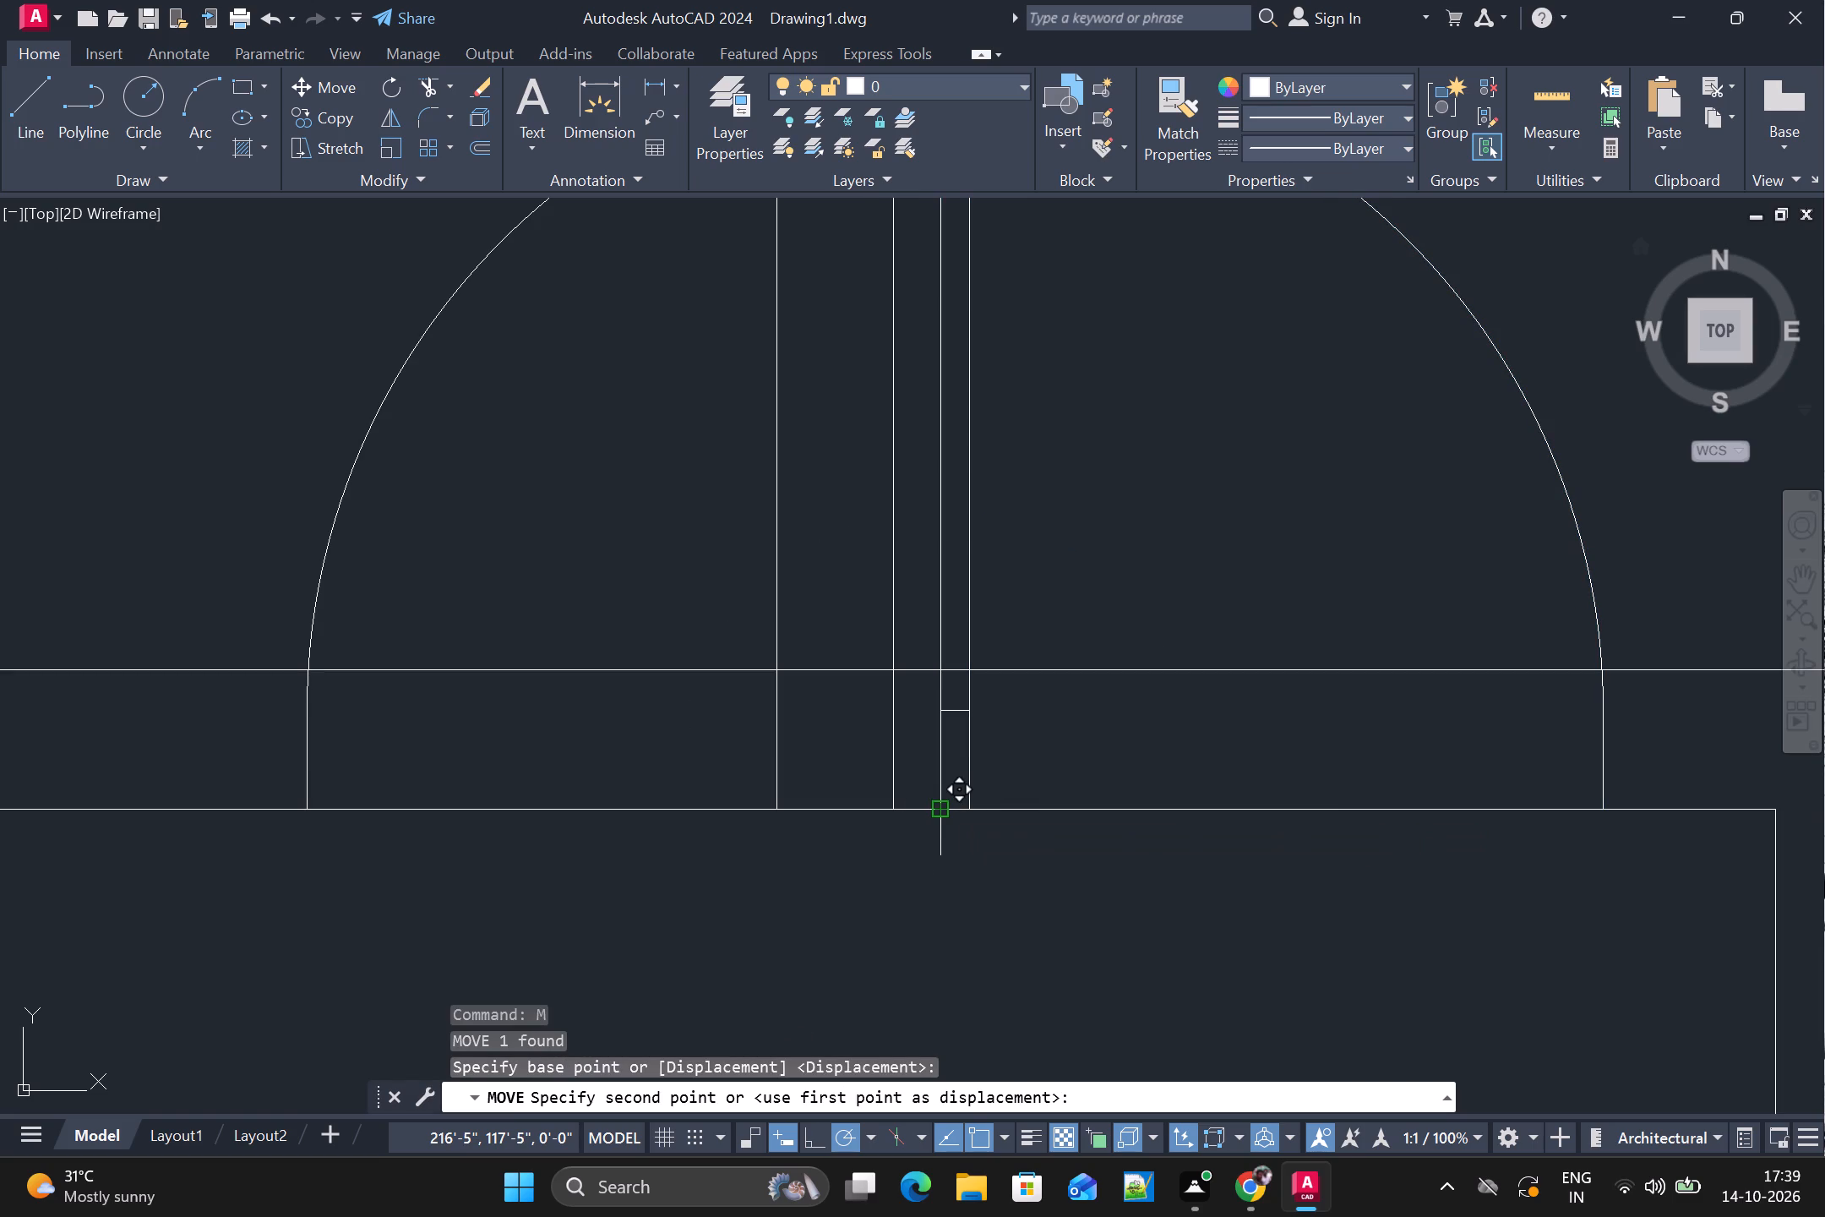
Move the mirrored door across the vertical partition onto the lower face of the adjacent room's bottom wall, beside that partition.
left_click(328, 556)
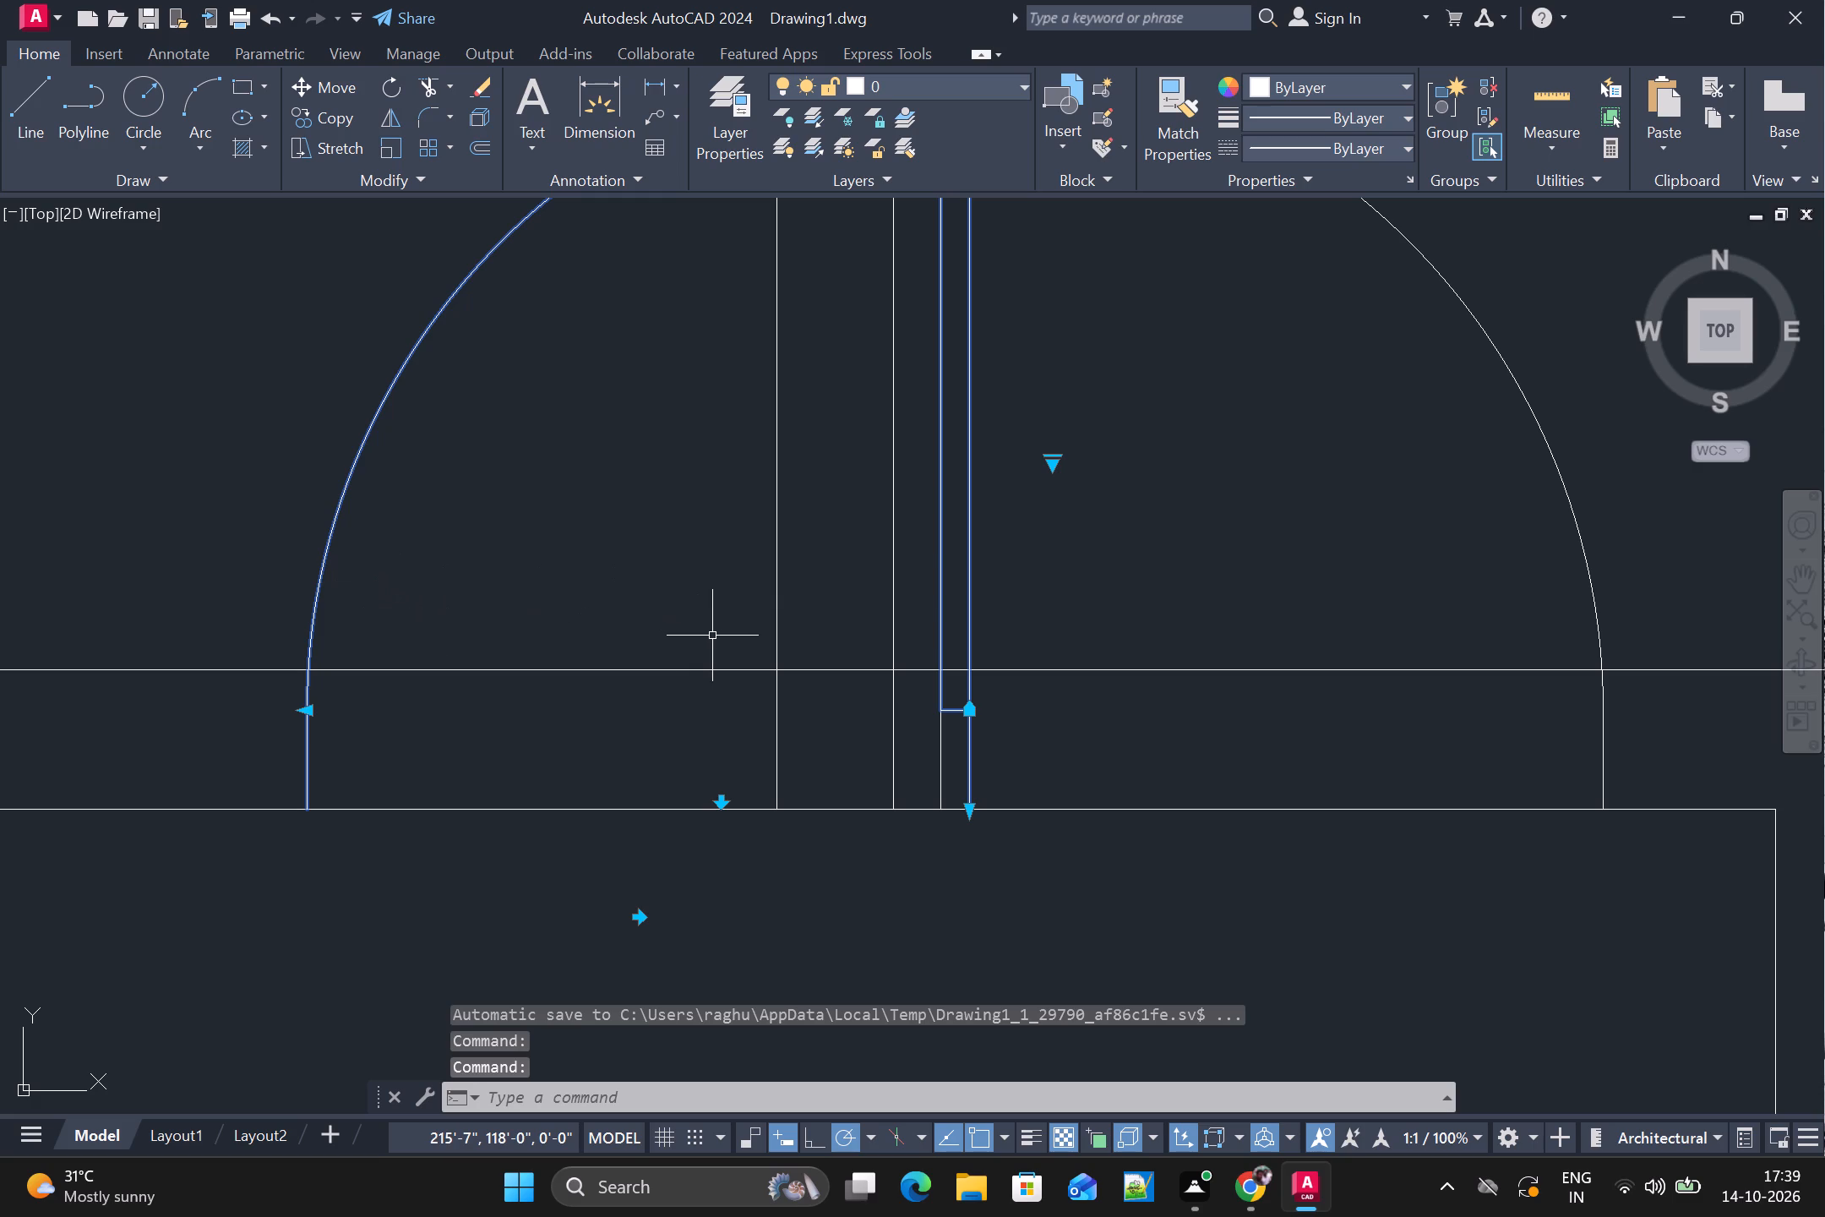
key("m")
key("space")
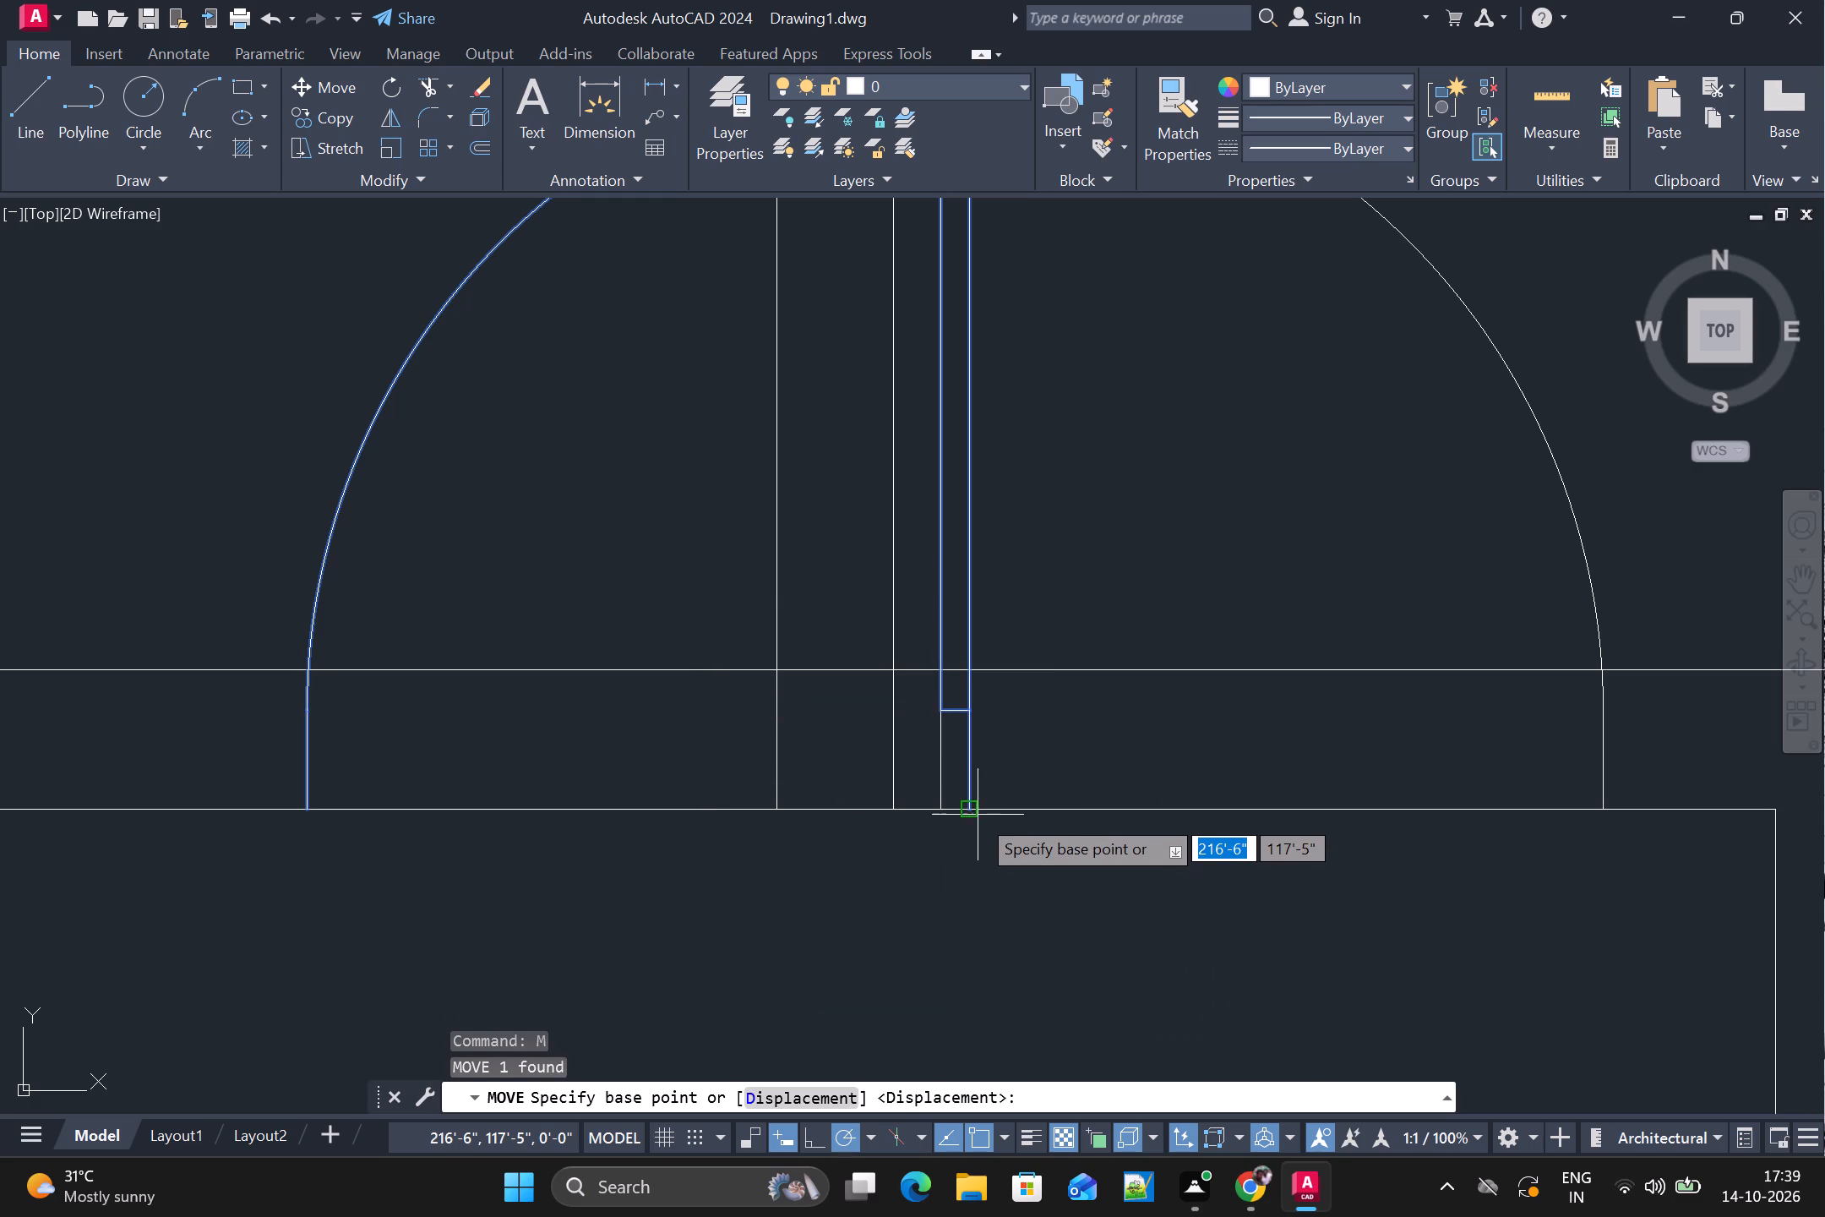
left_click(972, 812)
scroll(762, 849, "down", 3)
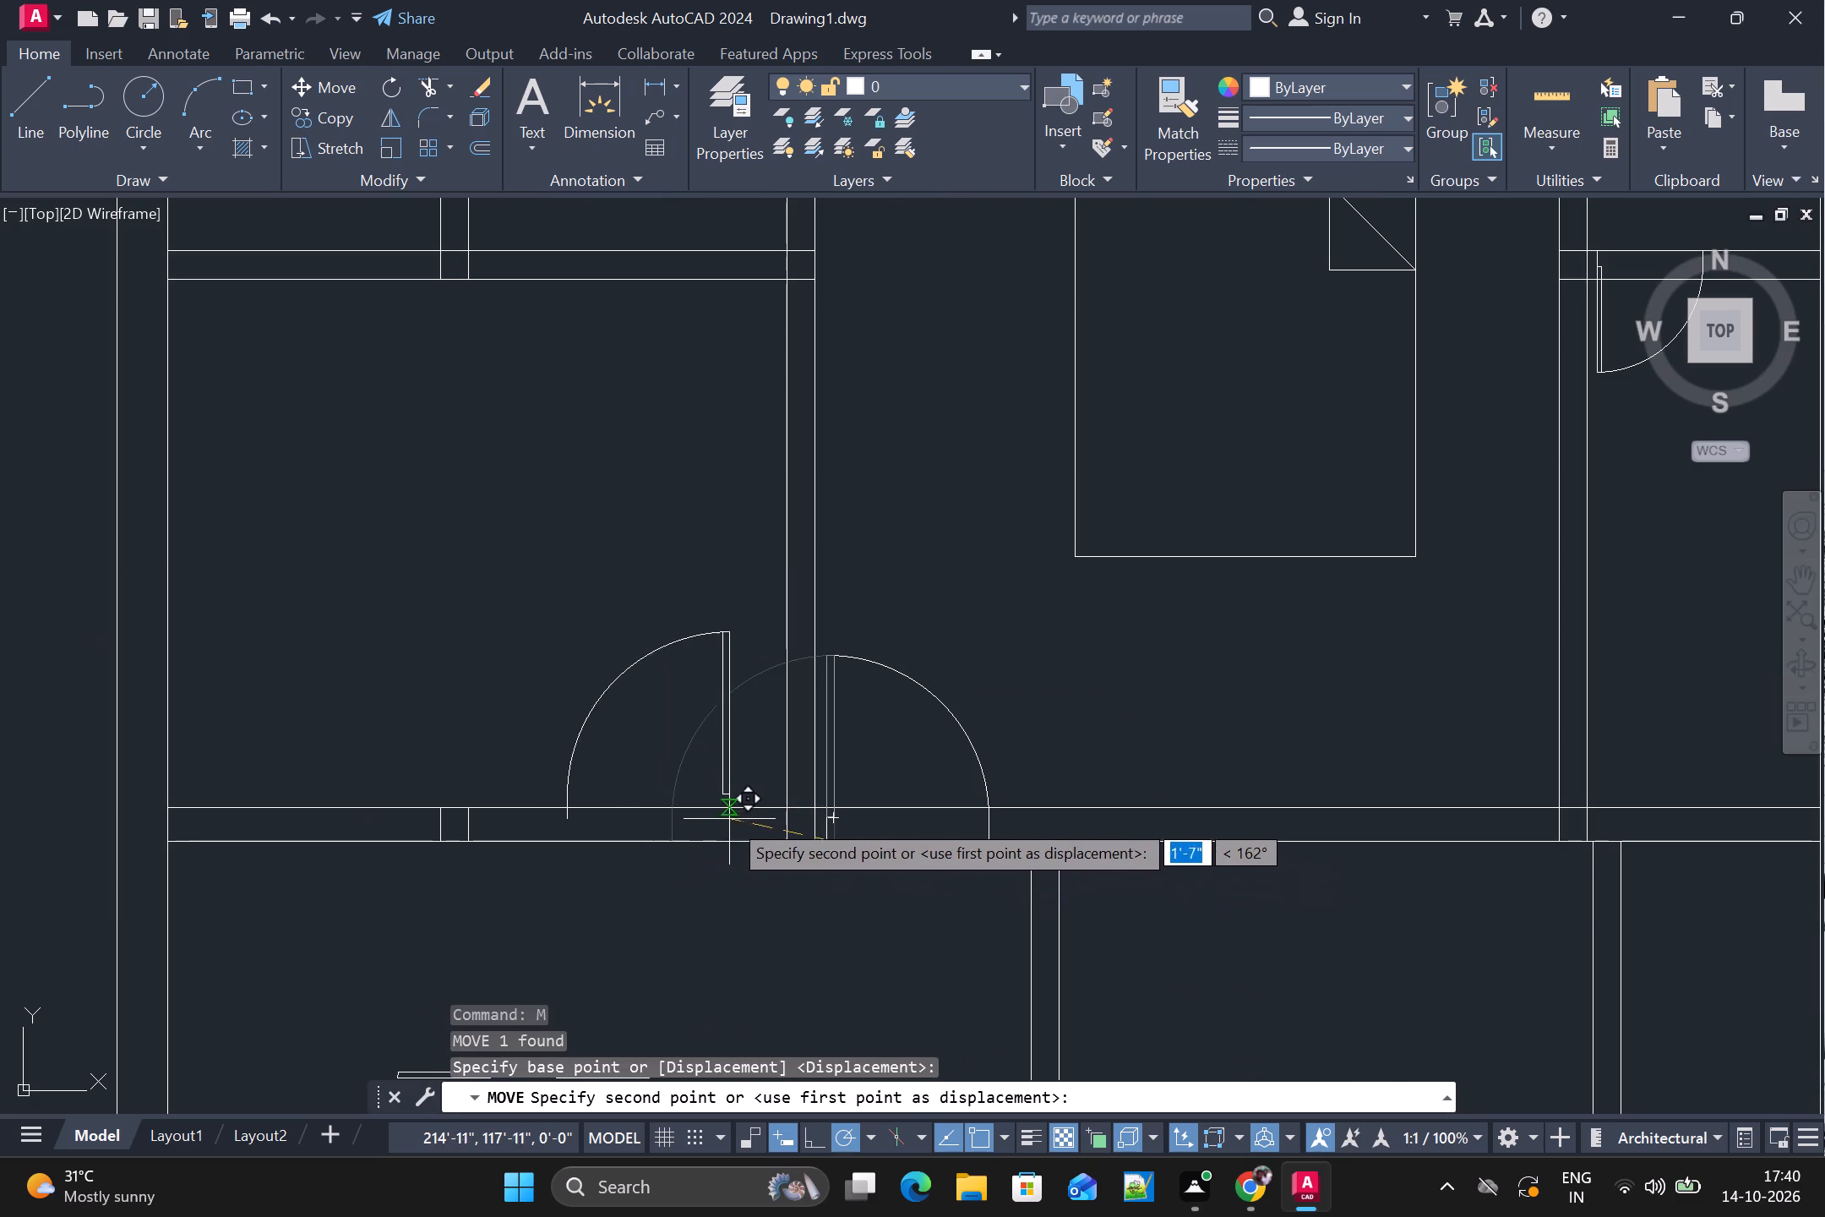
scroll(734, 821, "up", 2)
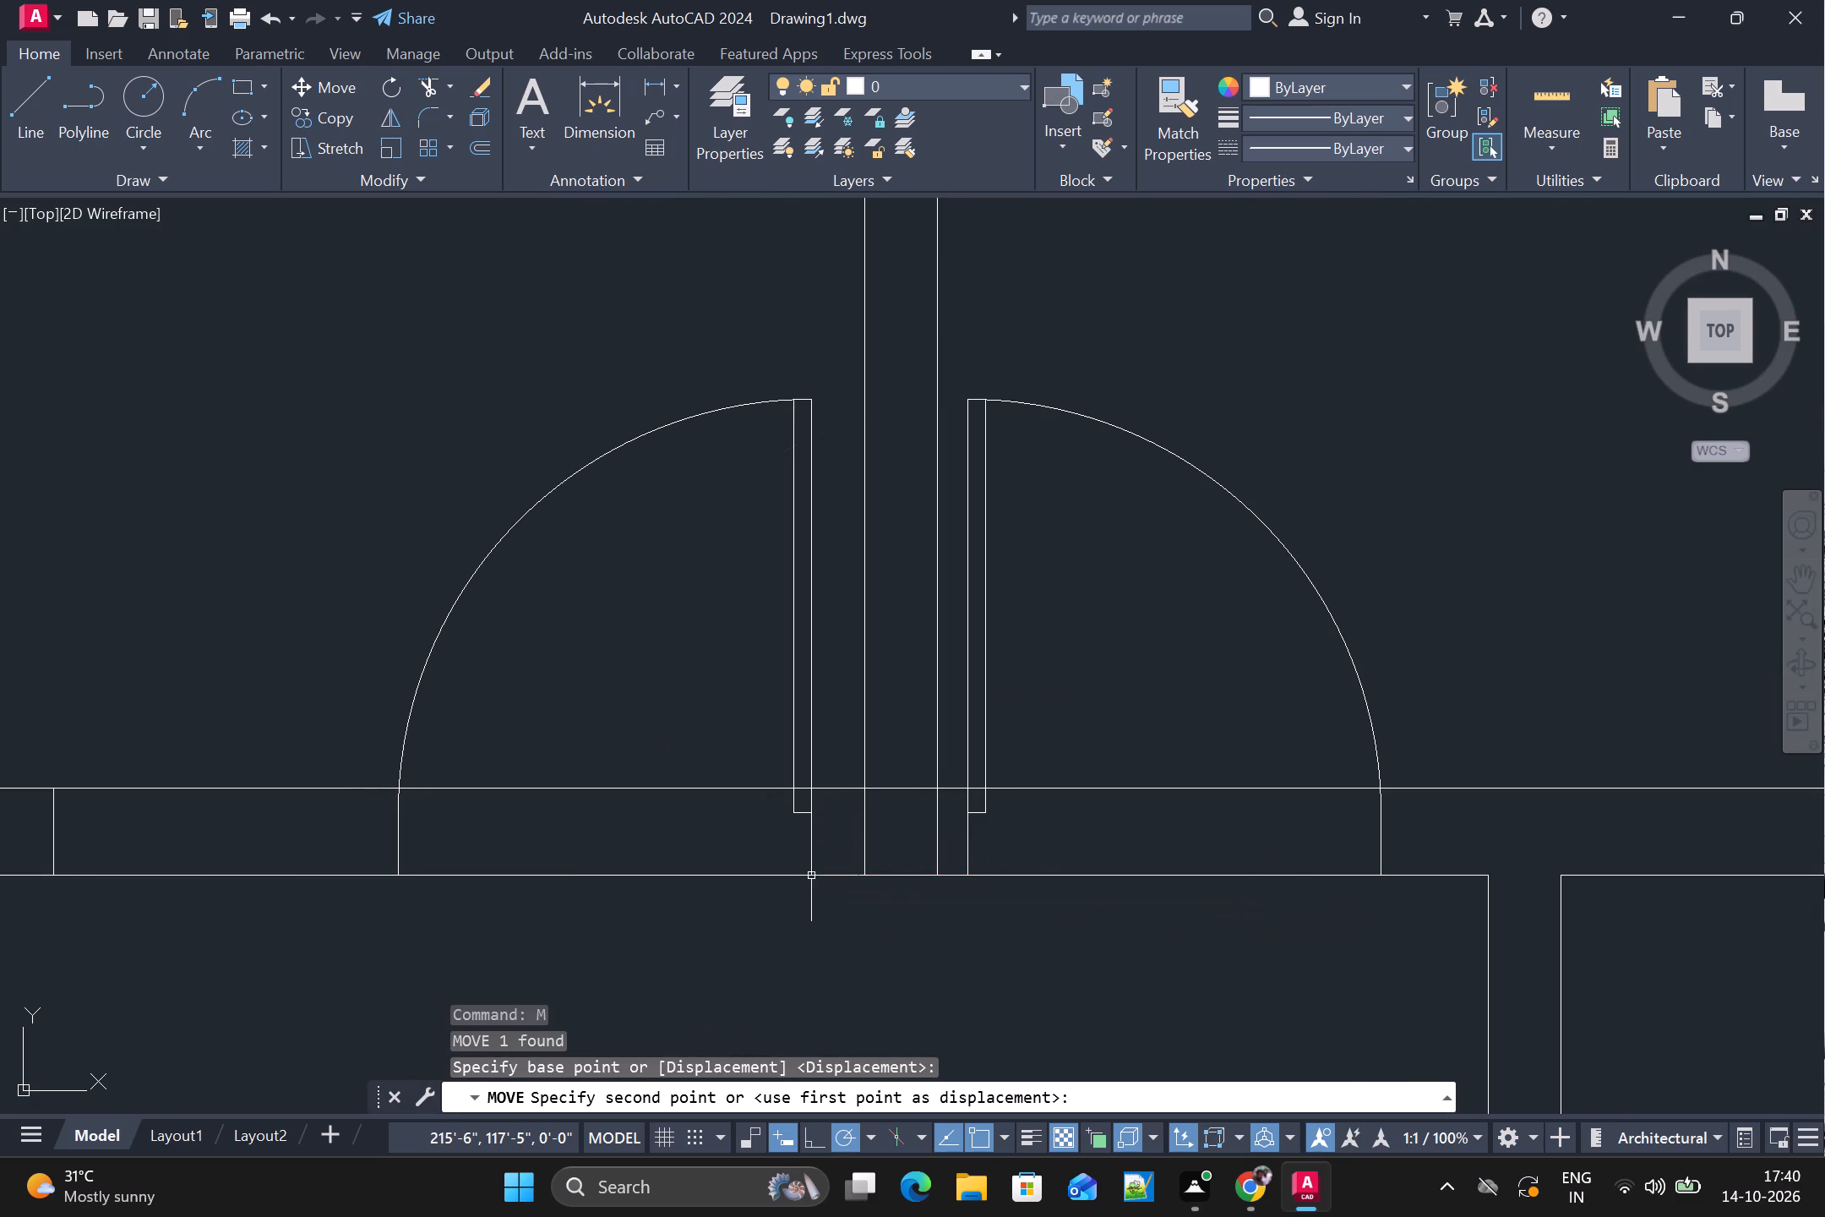
left_click(811, 876)
scroll(915, 854, "down", 3)
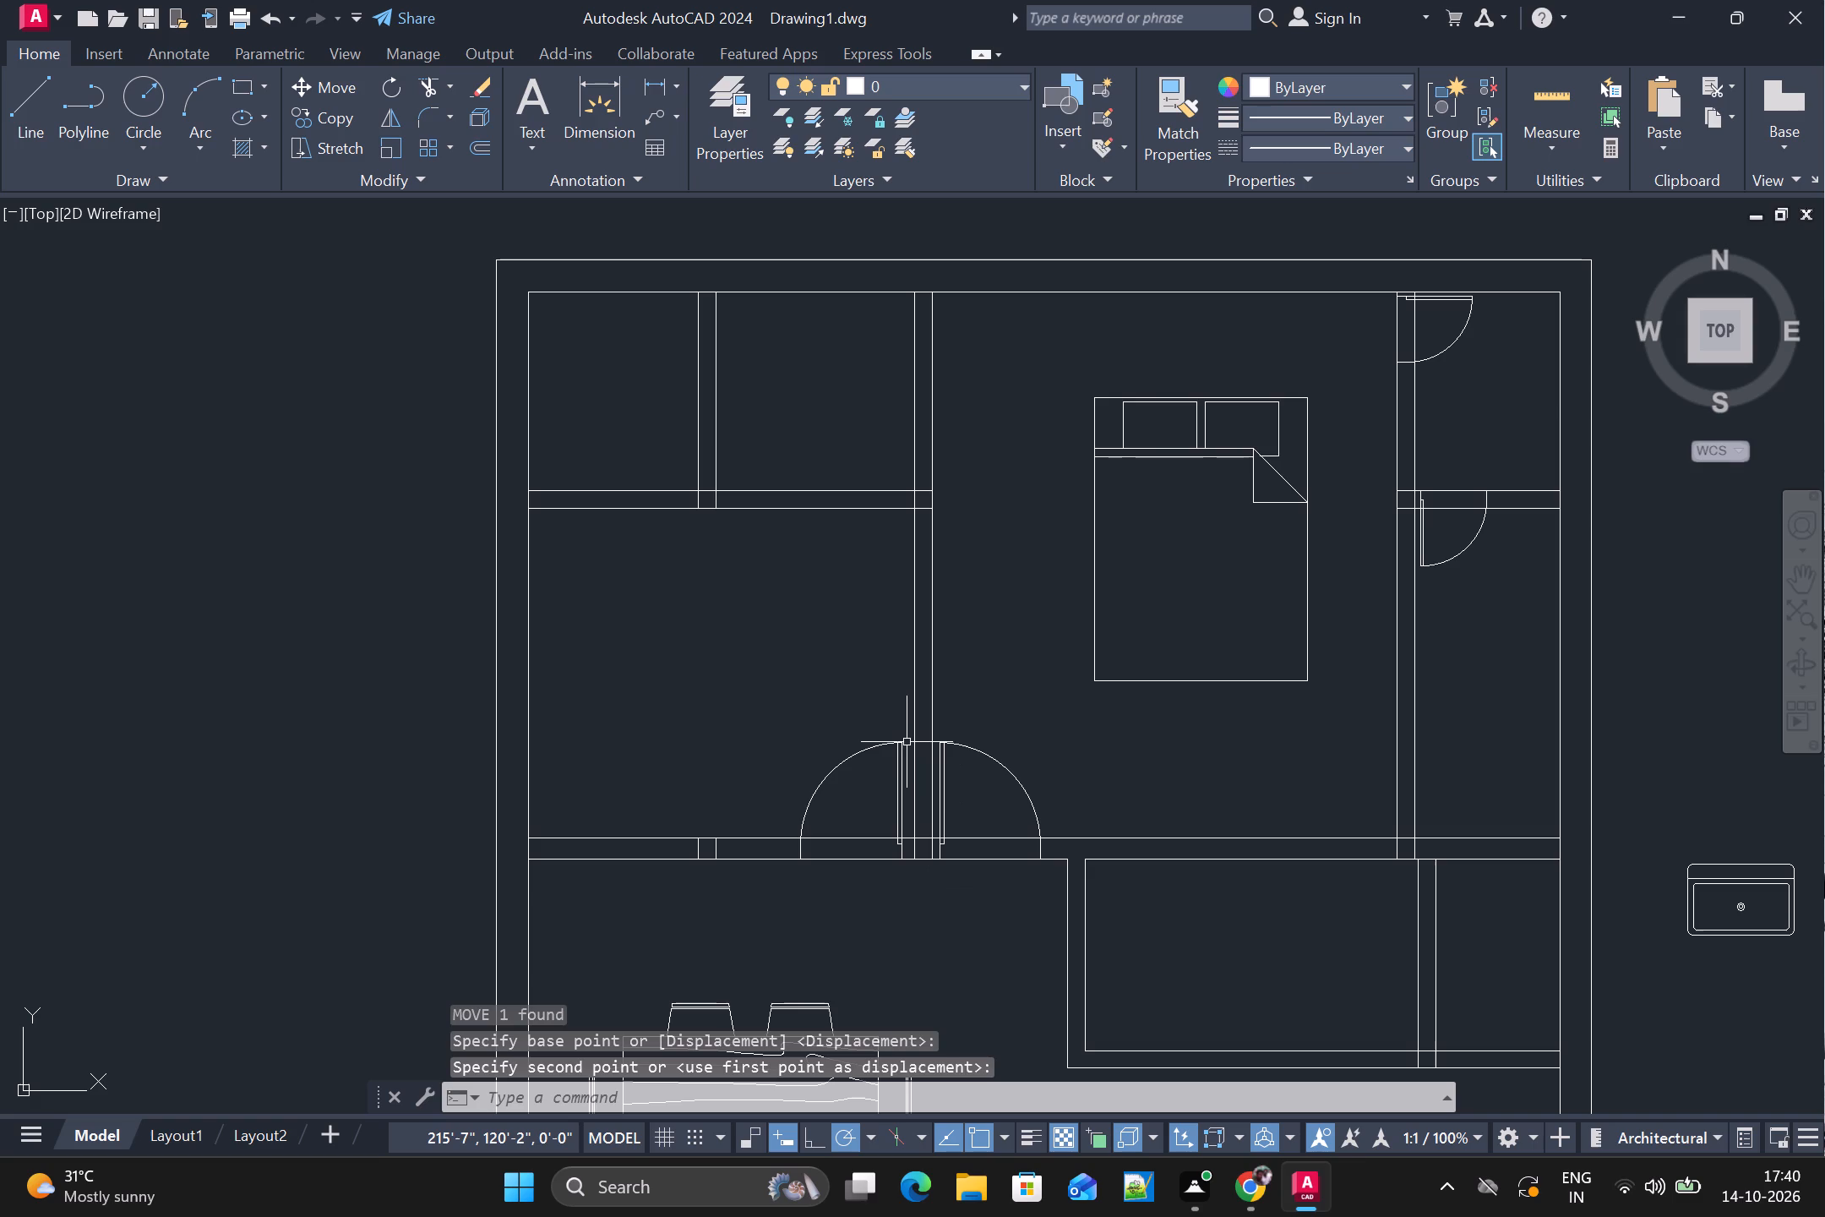
Copy the small door with the vertical leaf to the horizontal partition below the two small upper rooms on the plan's opposite side.
scroll(845, 568, "up", 1)
middle_click_drag(845, 560, 873, 750)
scroll(1060, 692, "down", 2)
middle_click_drag(1128, 790, 1090, 757)
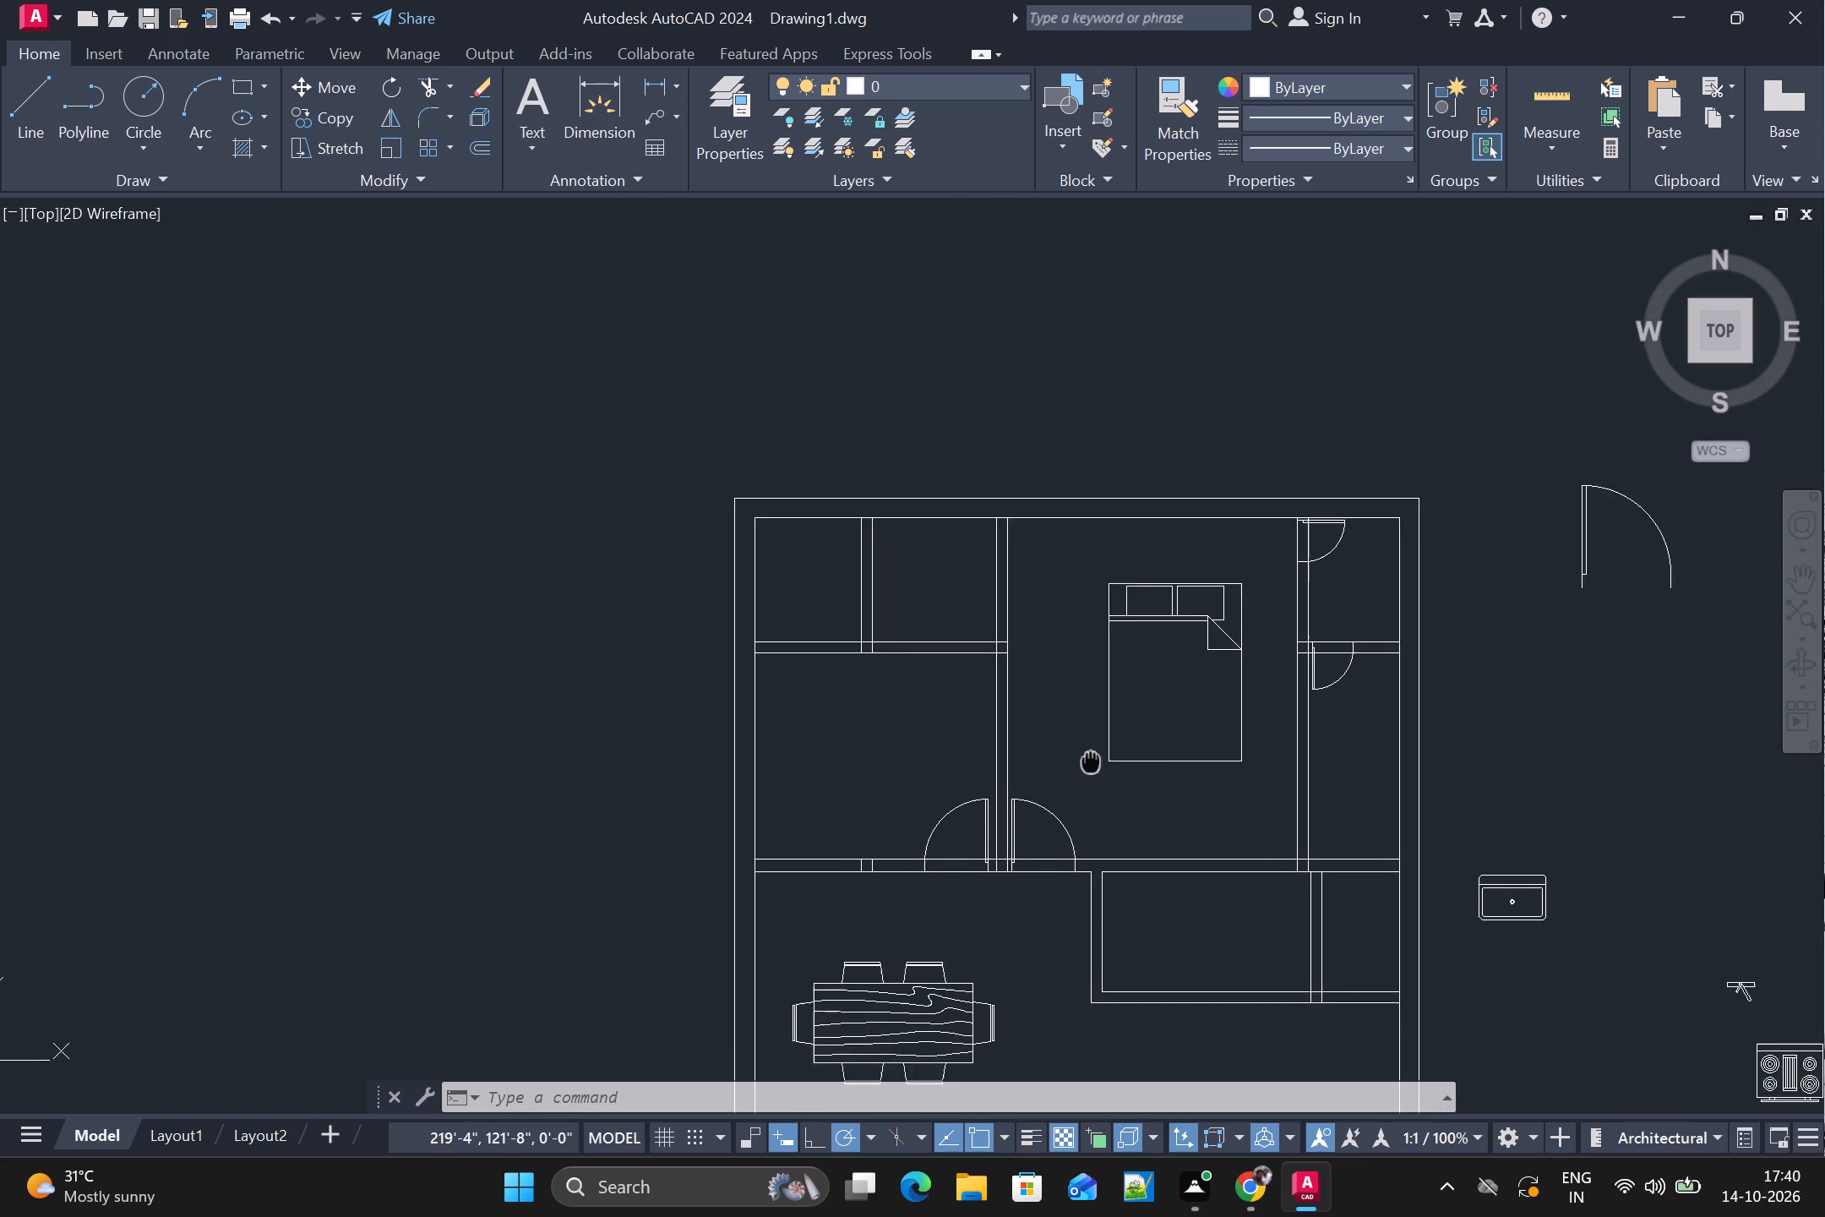
middle_click_drag(1090, 757, 1077, 749)
scroll(1364, 679, "up", 1)
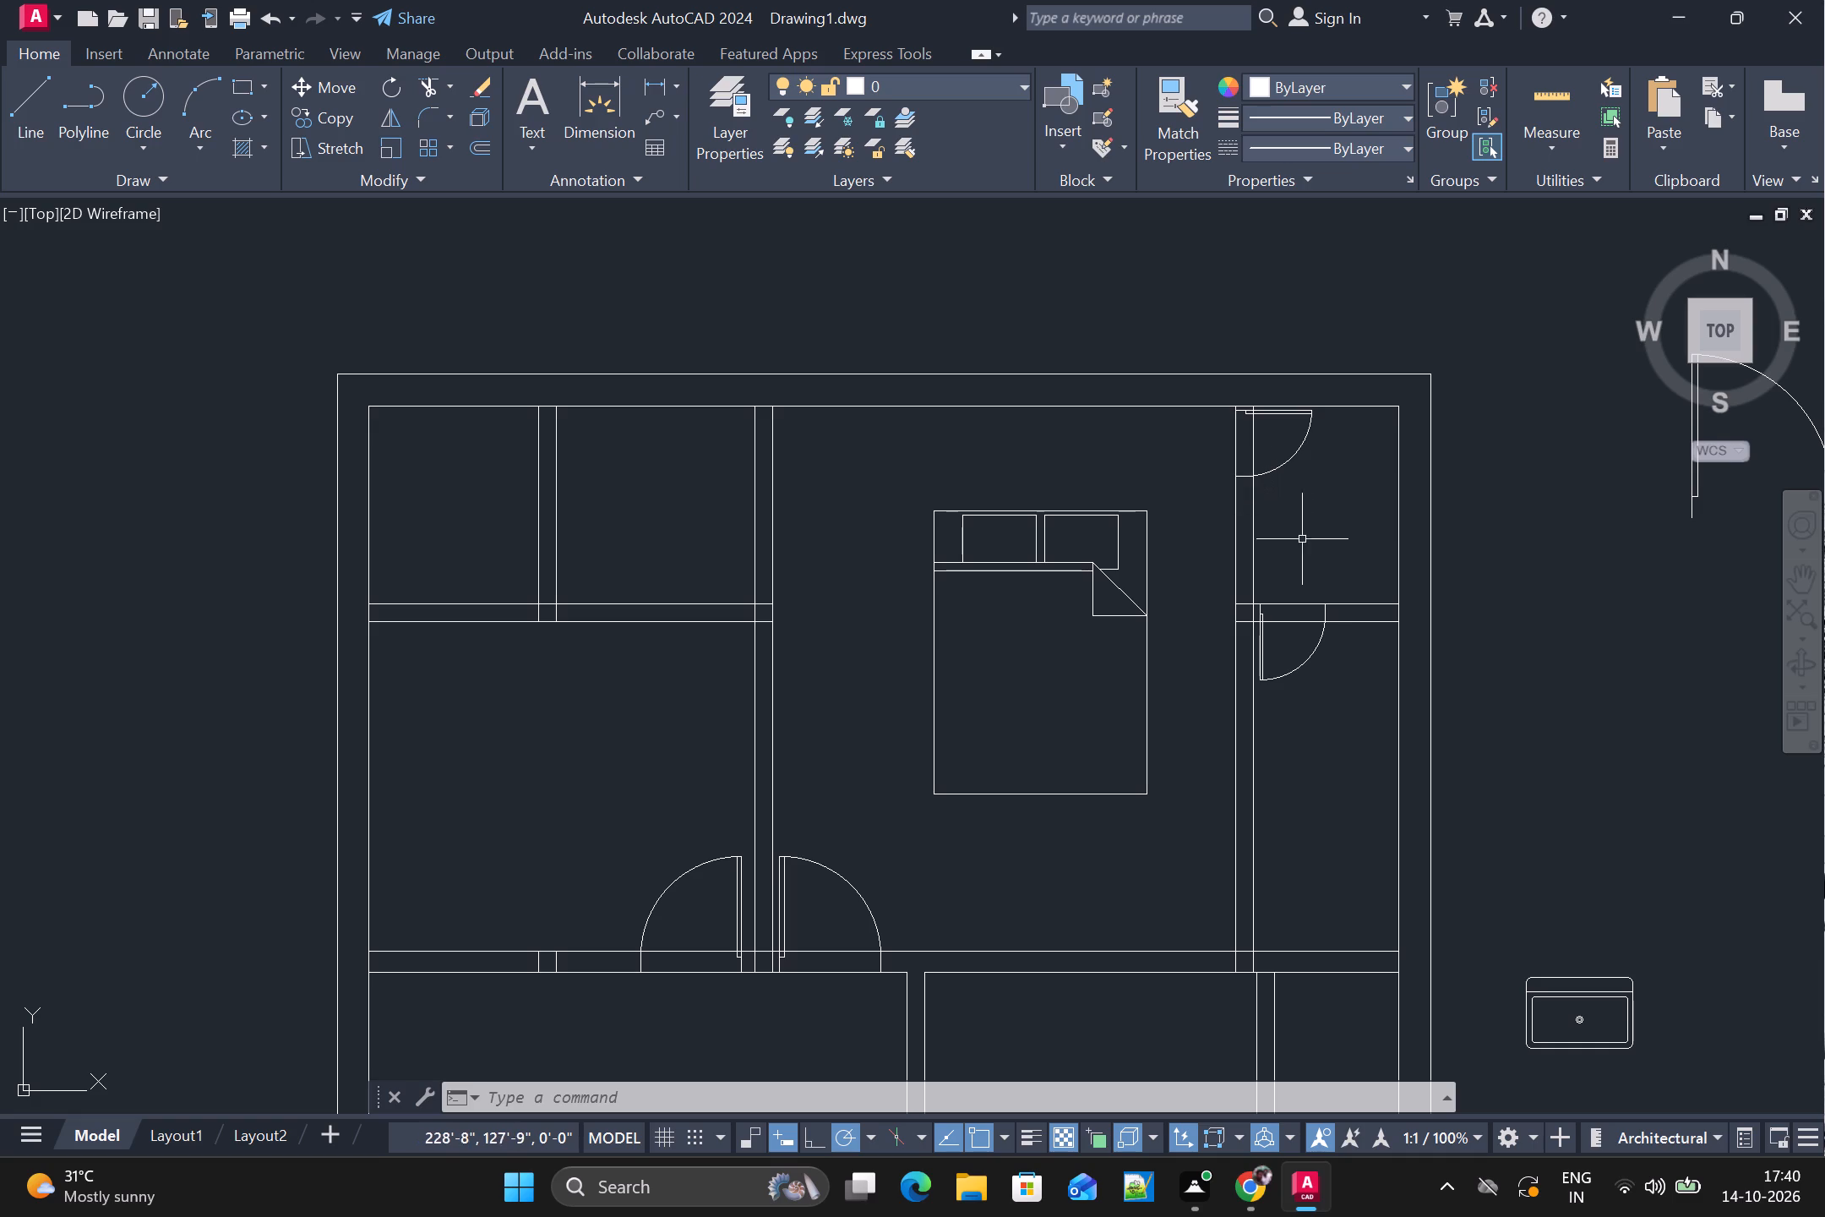
left_click(1271, 683)
key("ctrl+c")
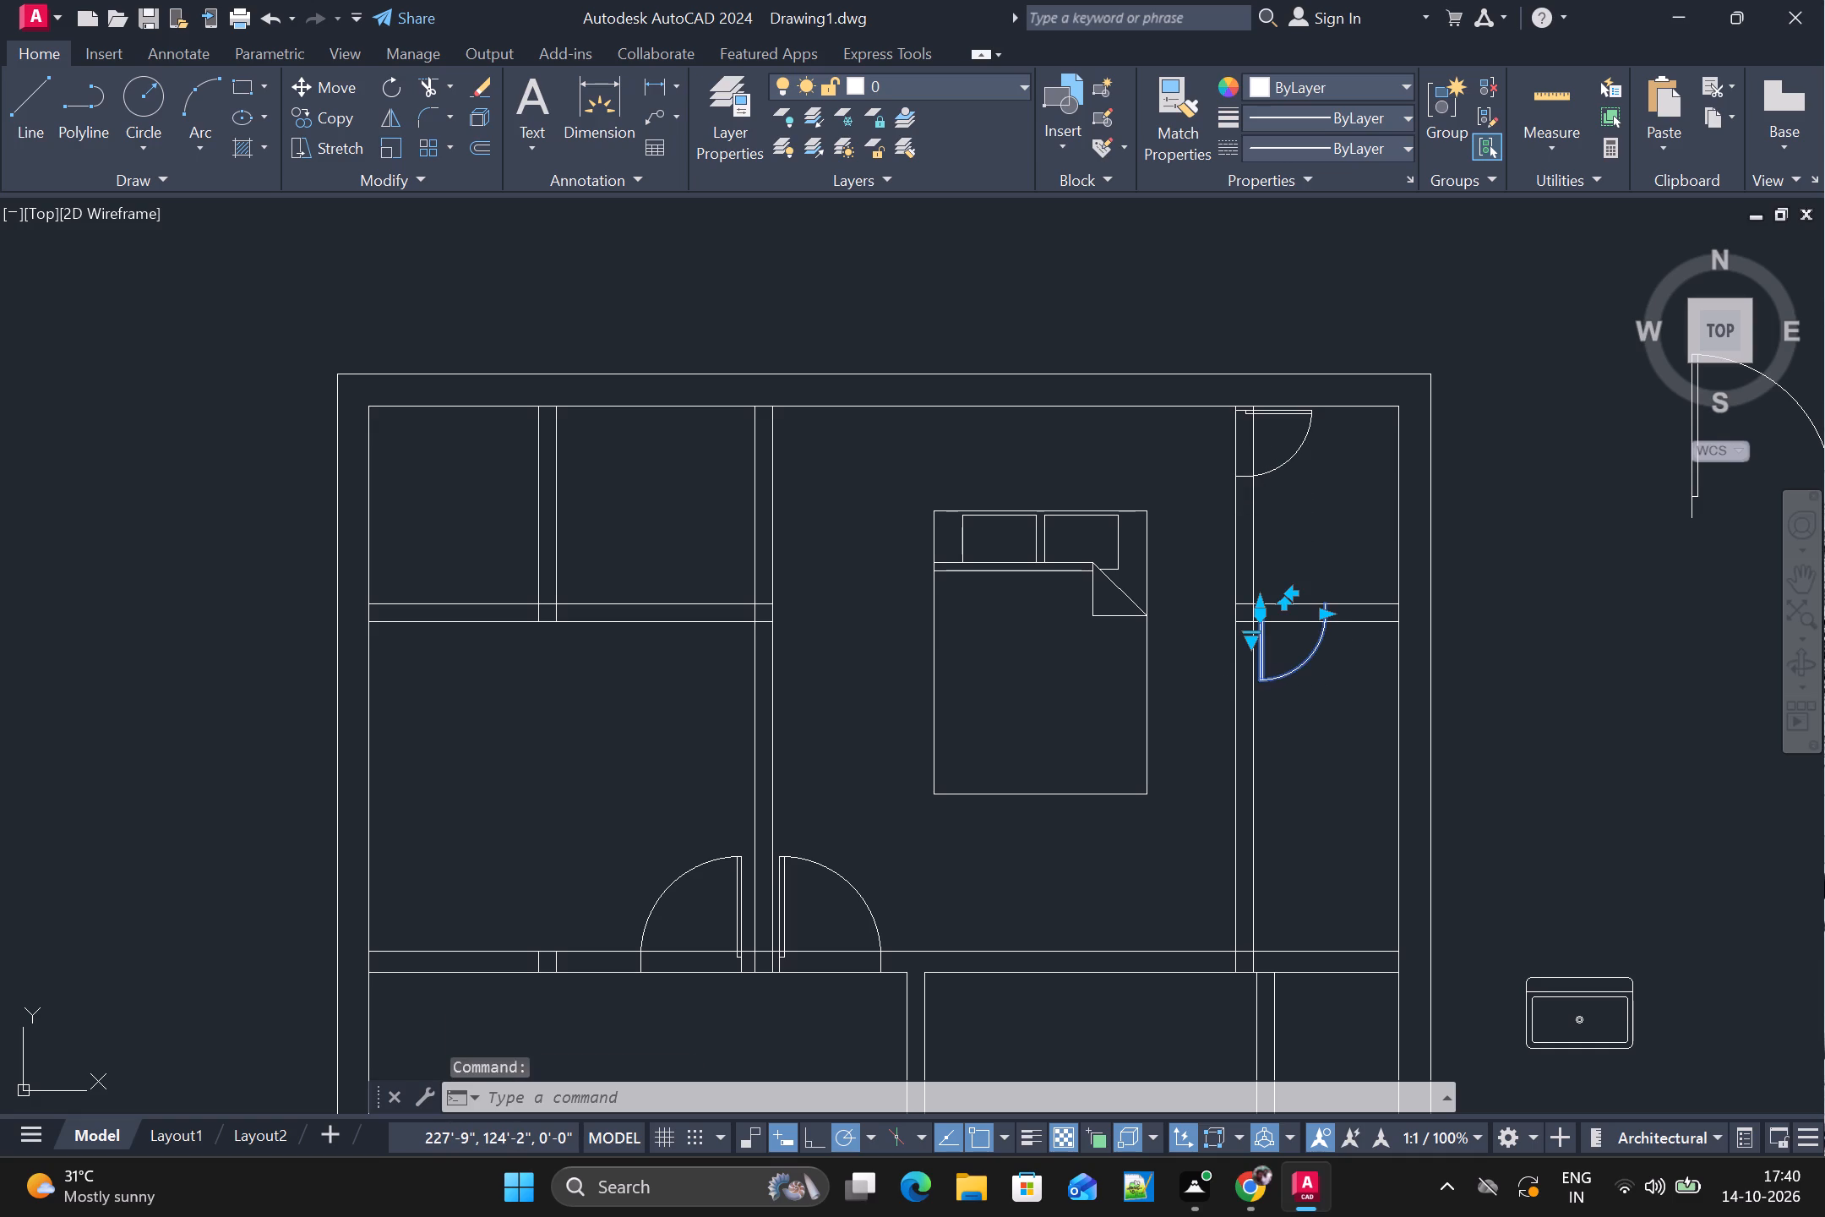
key("ctrl+v")
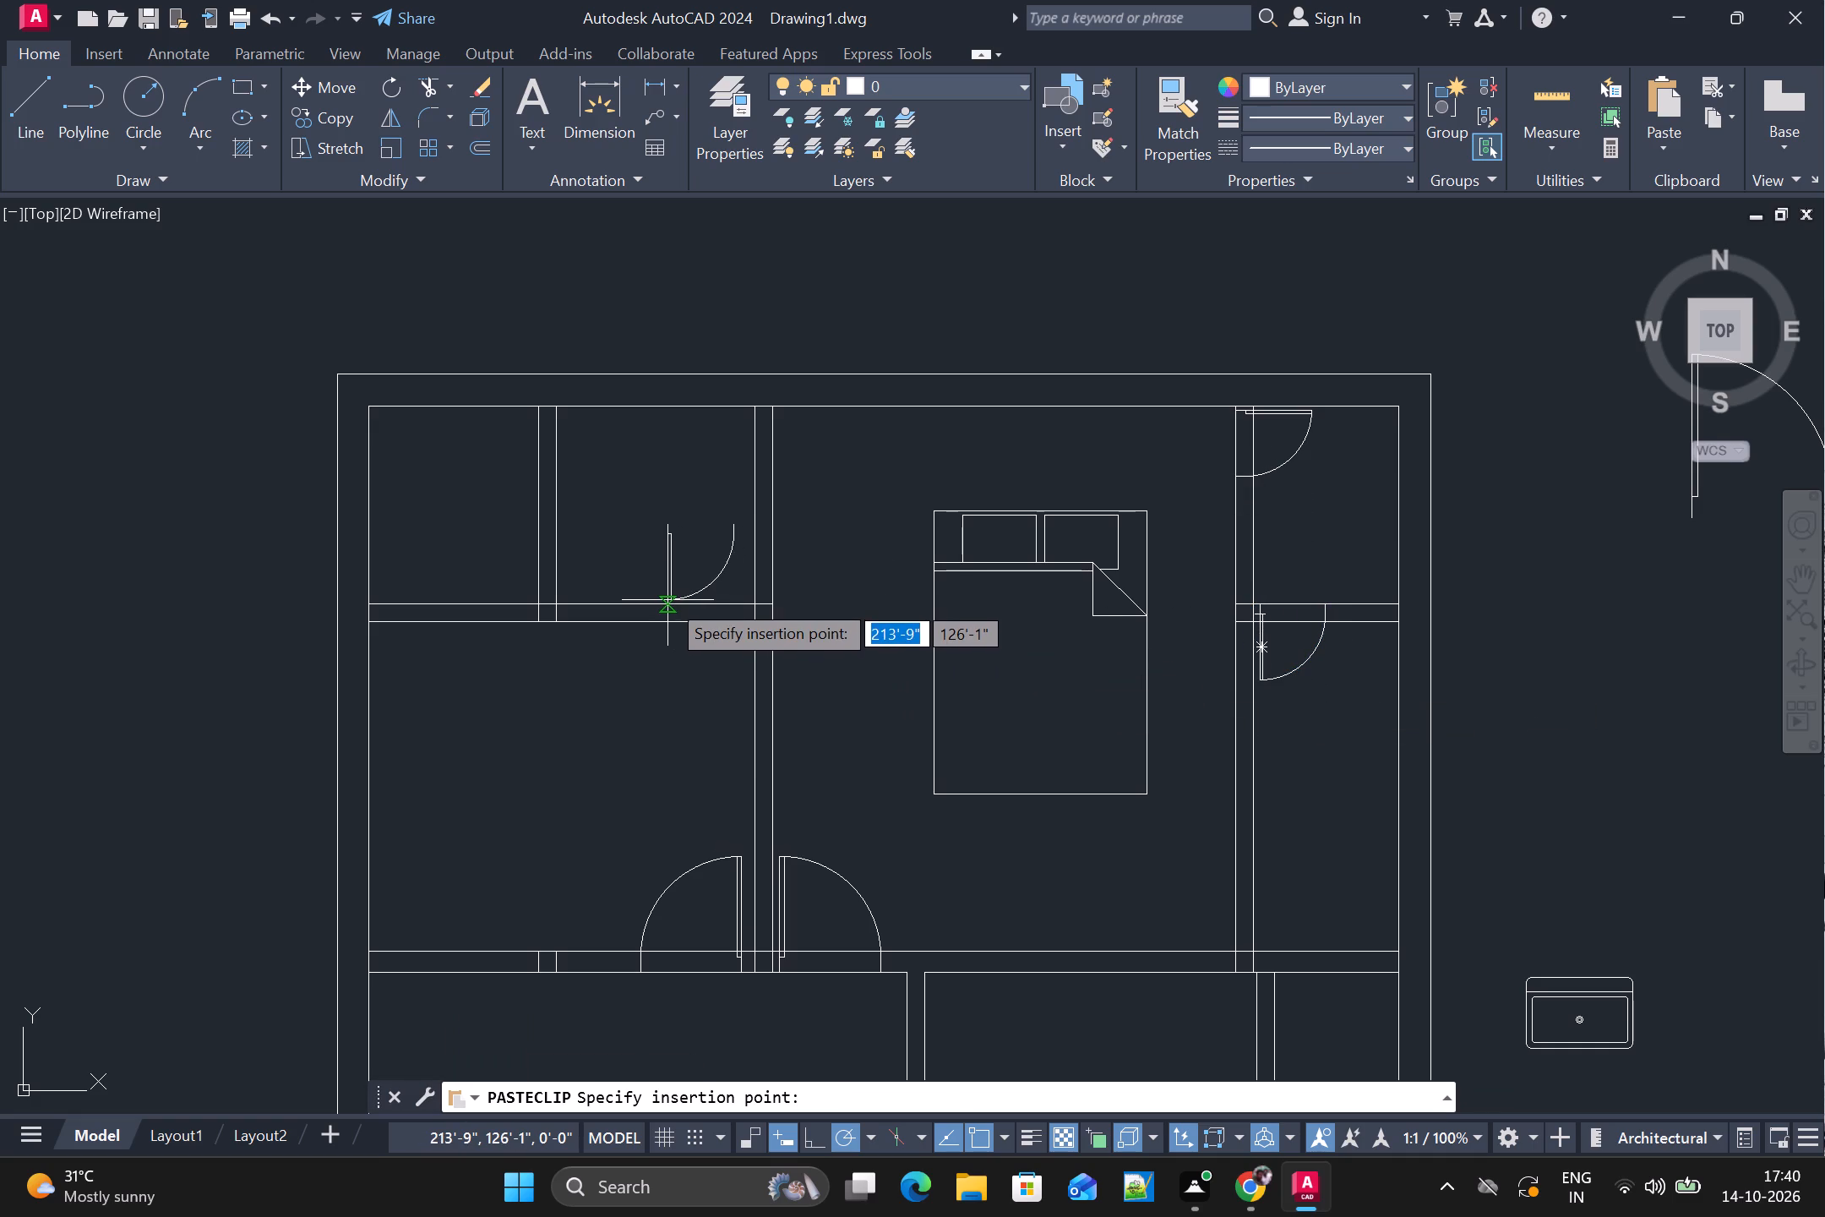
left_click(619, 667)
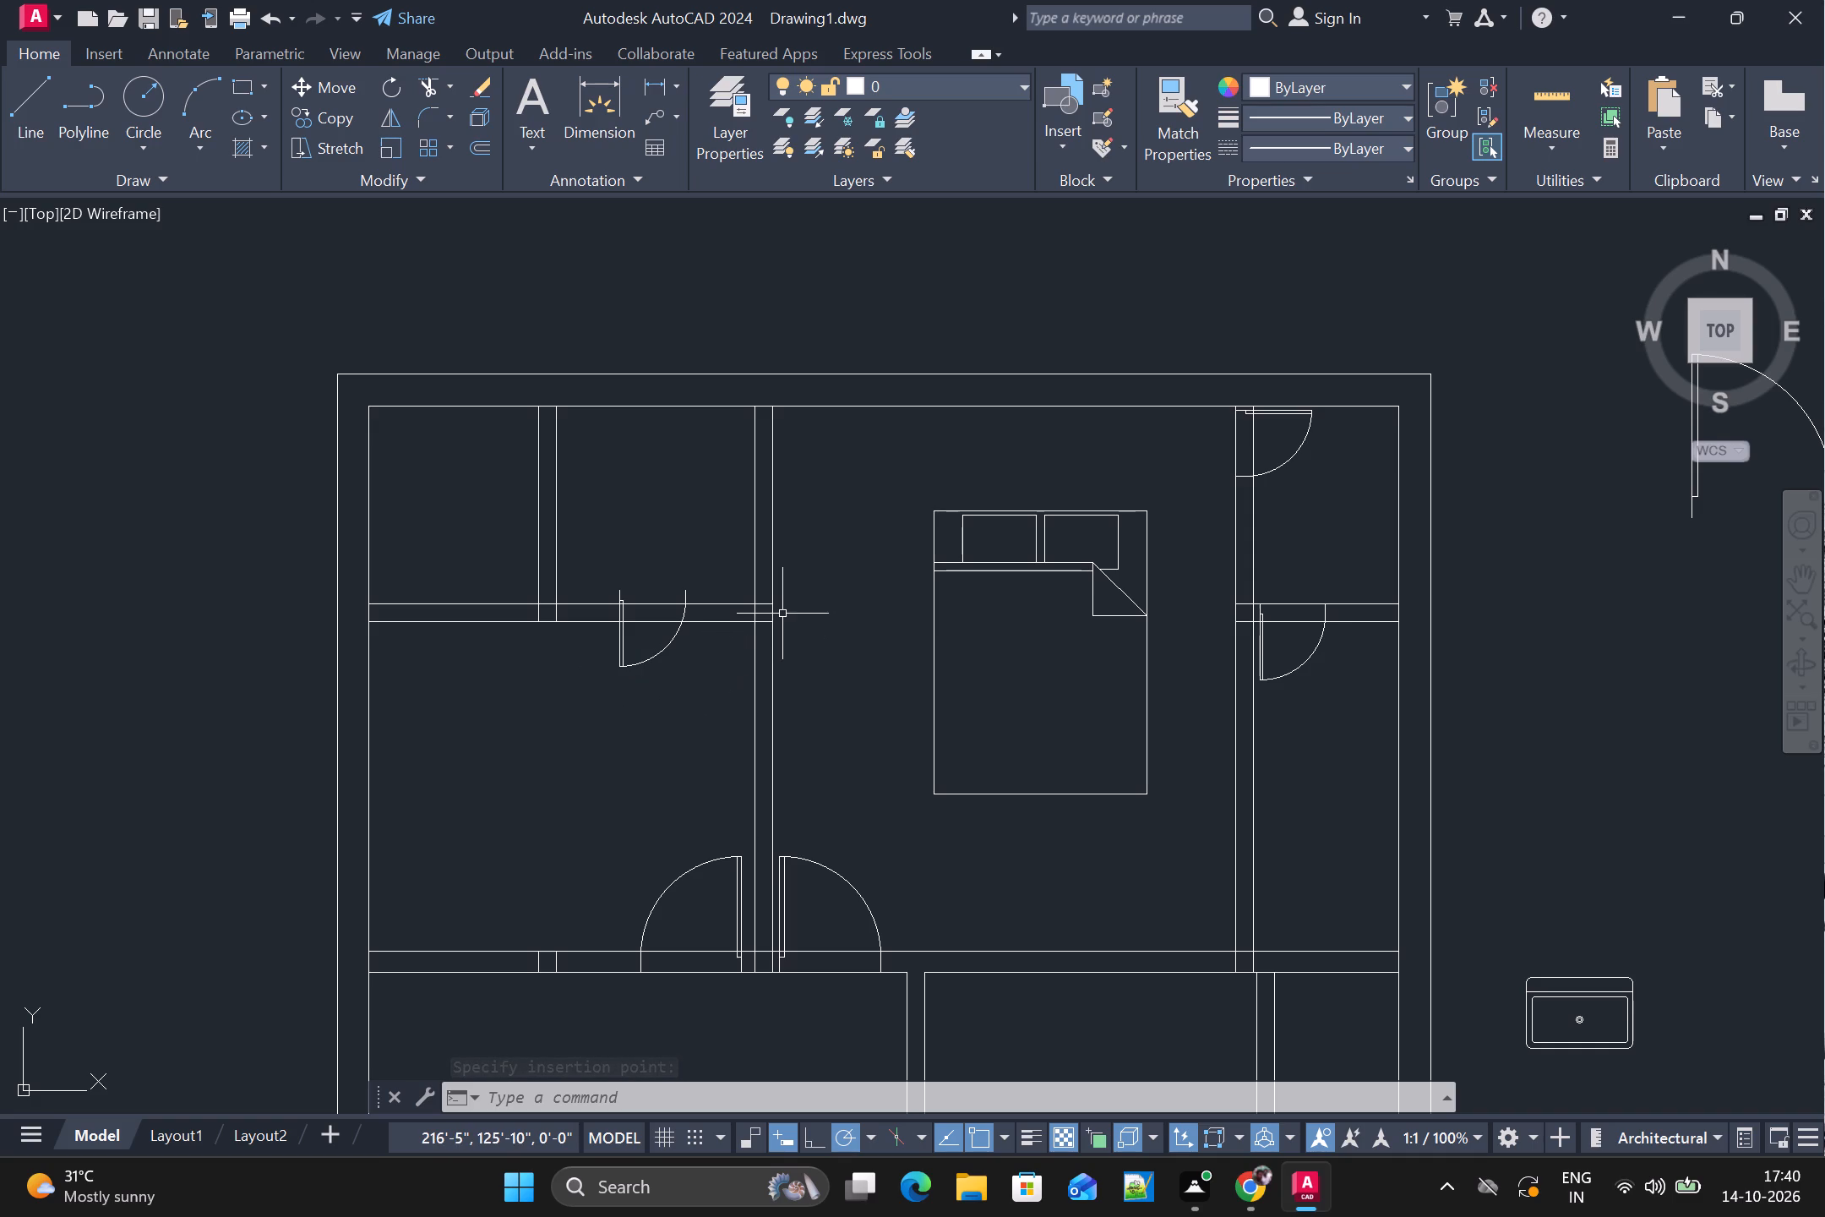
Mirror the new small door about a vertical line through the free end of its swing arc, erasing the source.
key("m")
key("i")
key("space")
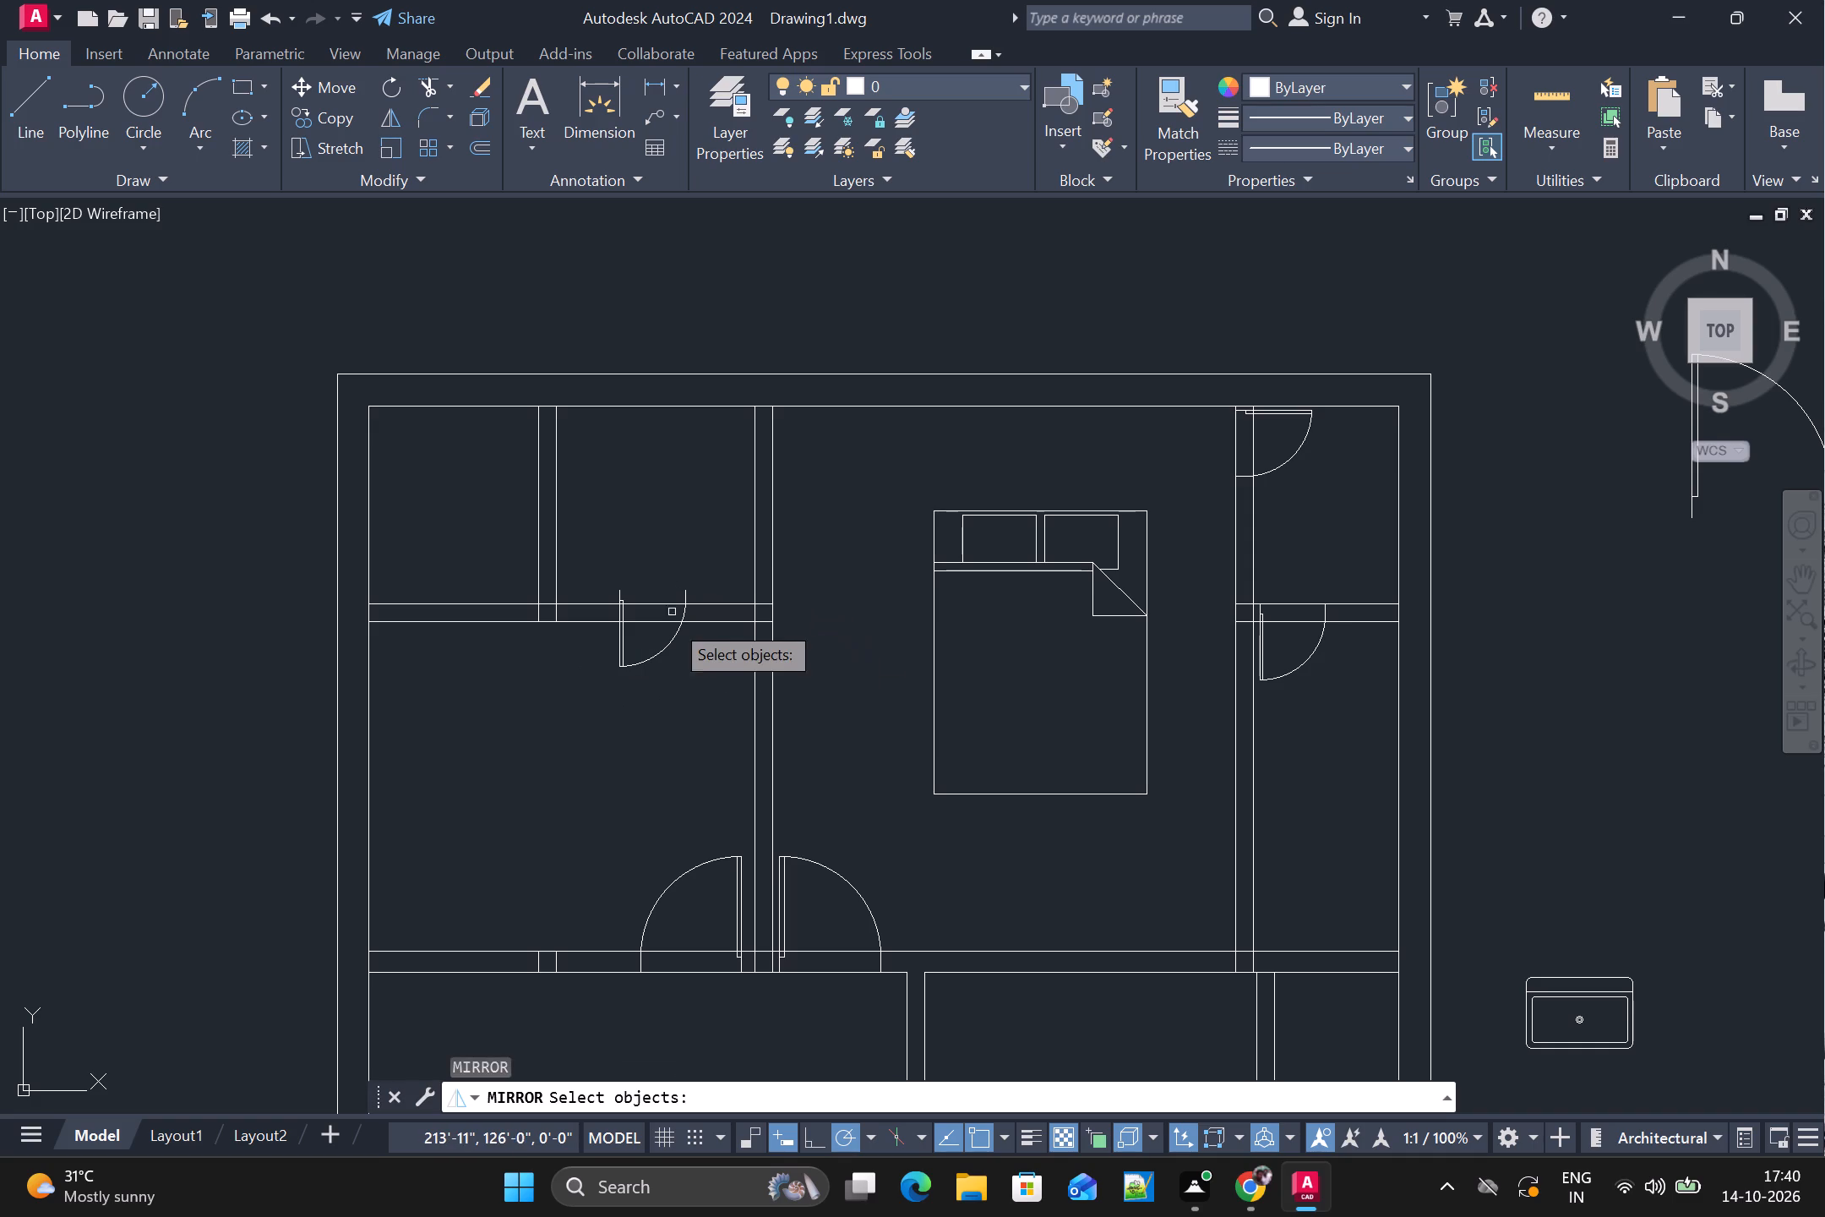
left_click(664, 648)
key("space")
left_click(689, 605)
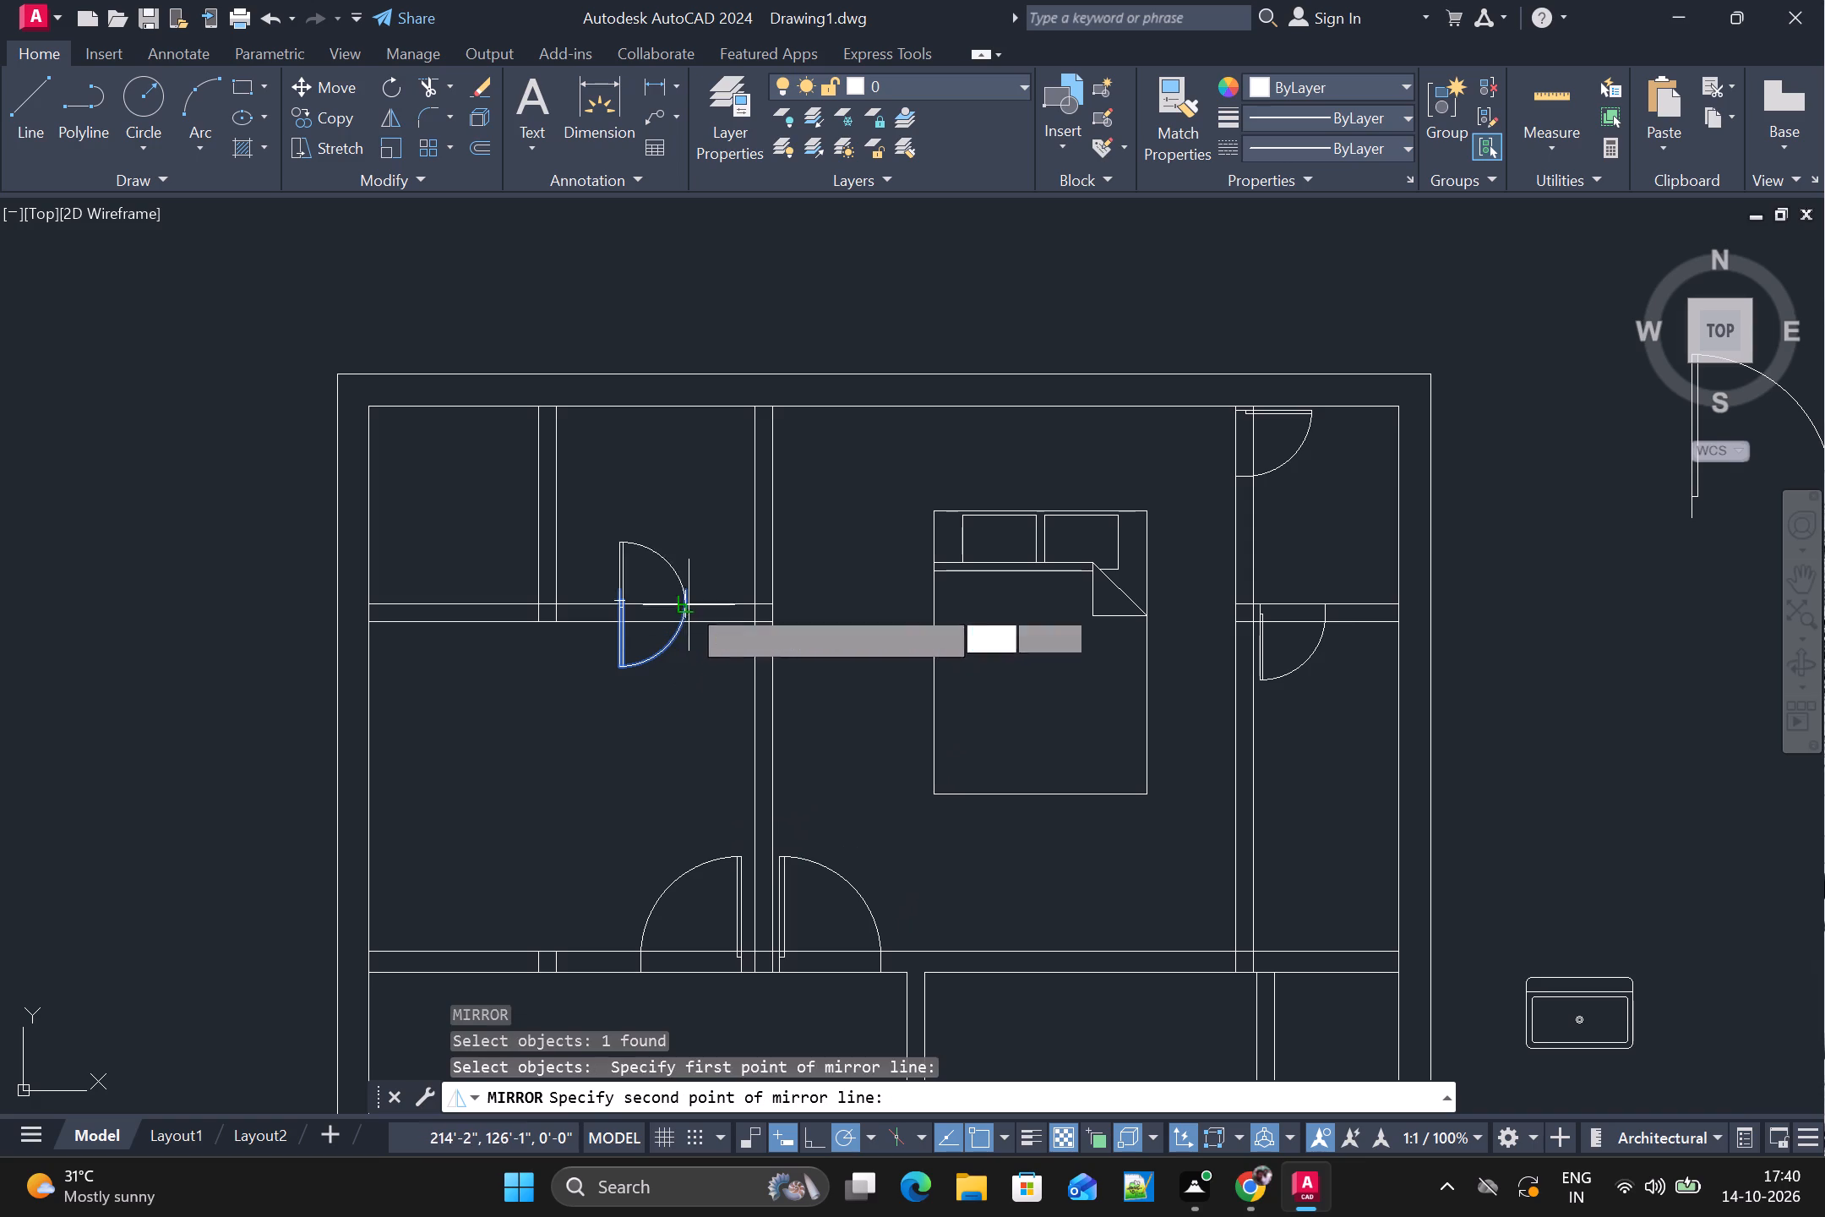
left_click(684, 691)
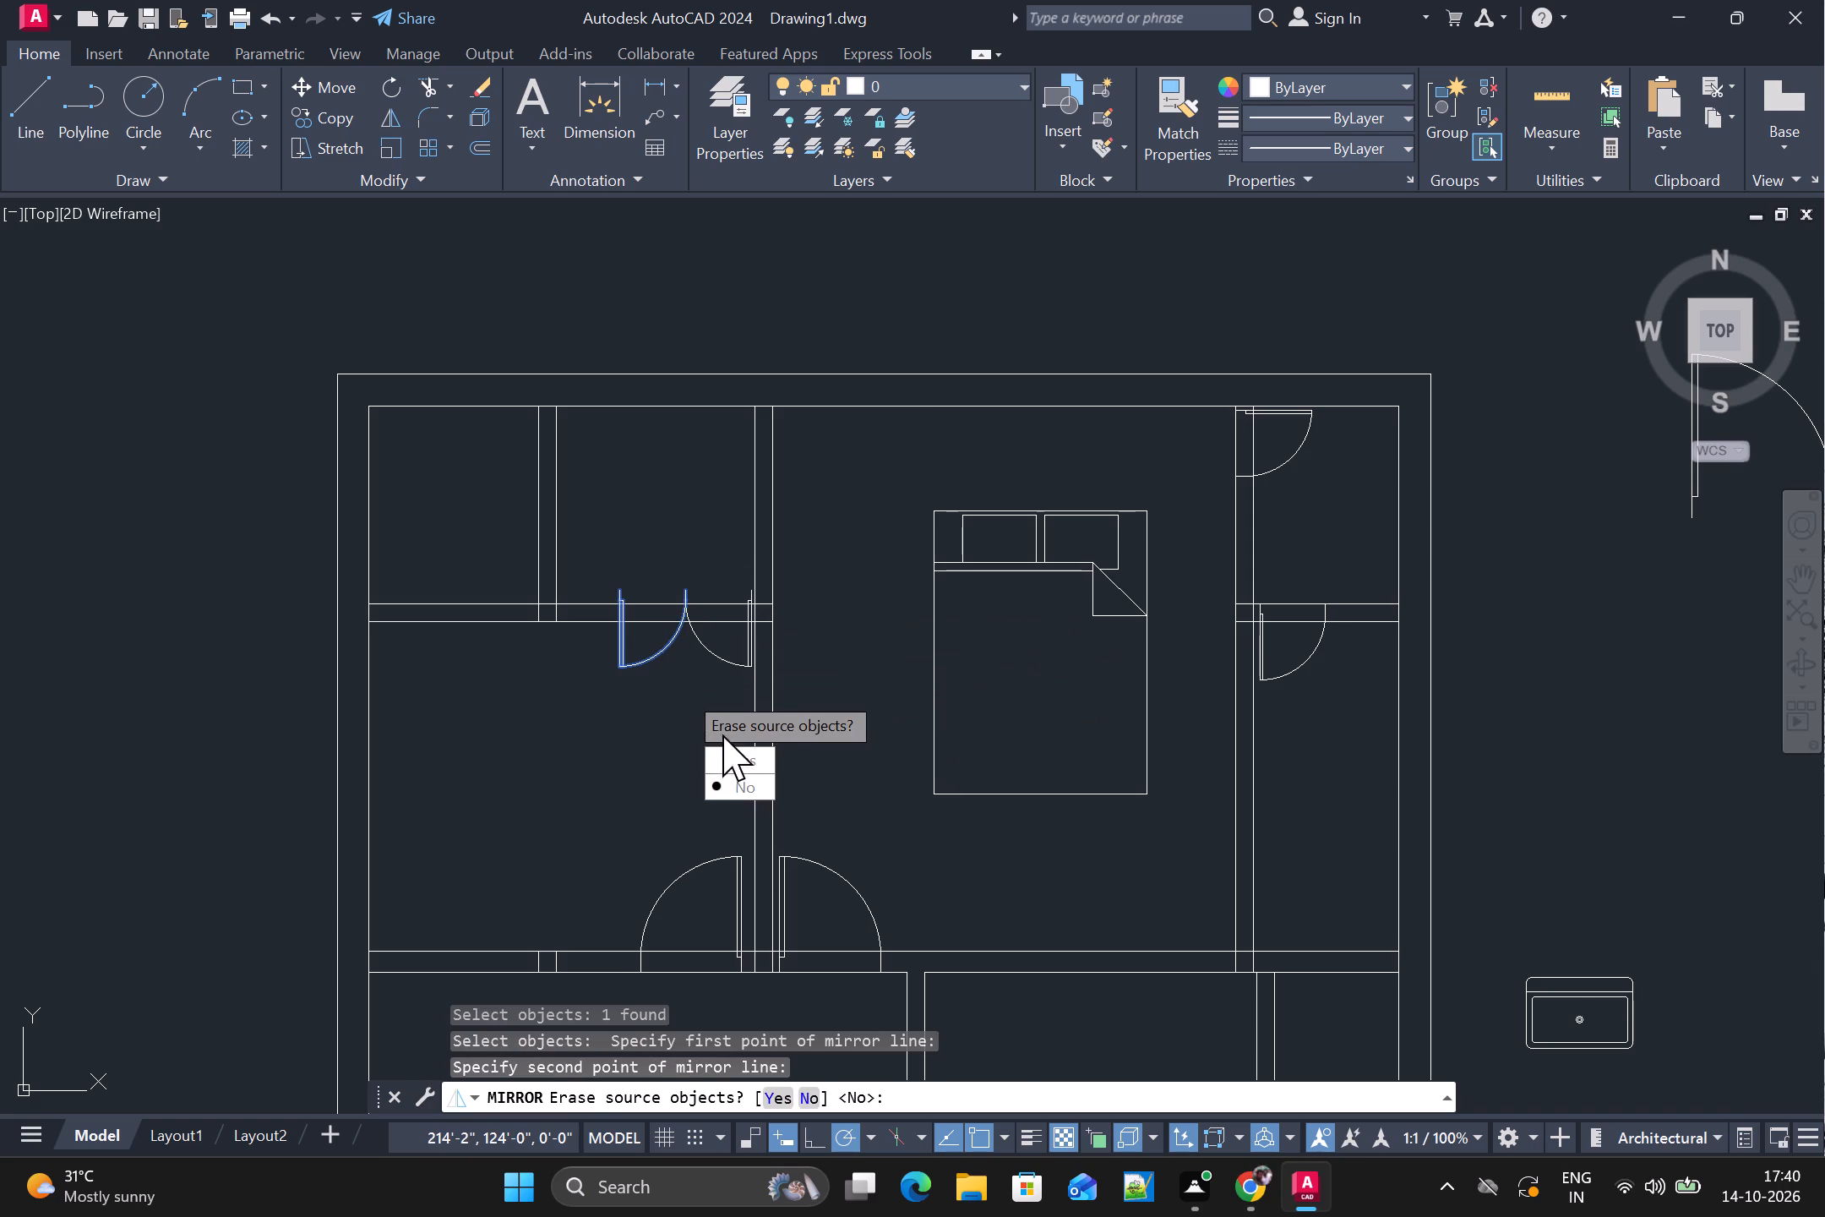
left_click_drag(730, 747, 684, 691)
Move the mirrored small door down so its jamb ends sit on the horizontal partition's upper face, beside the vertical partition.
scroll(763, 607, "up", 2)
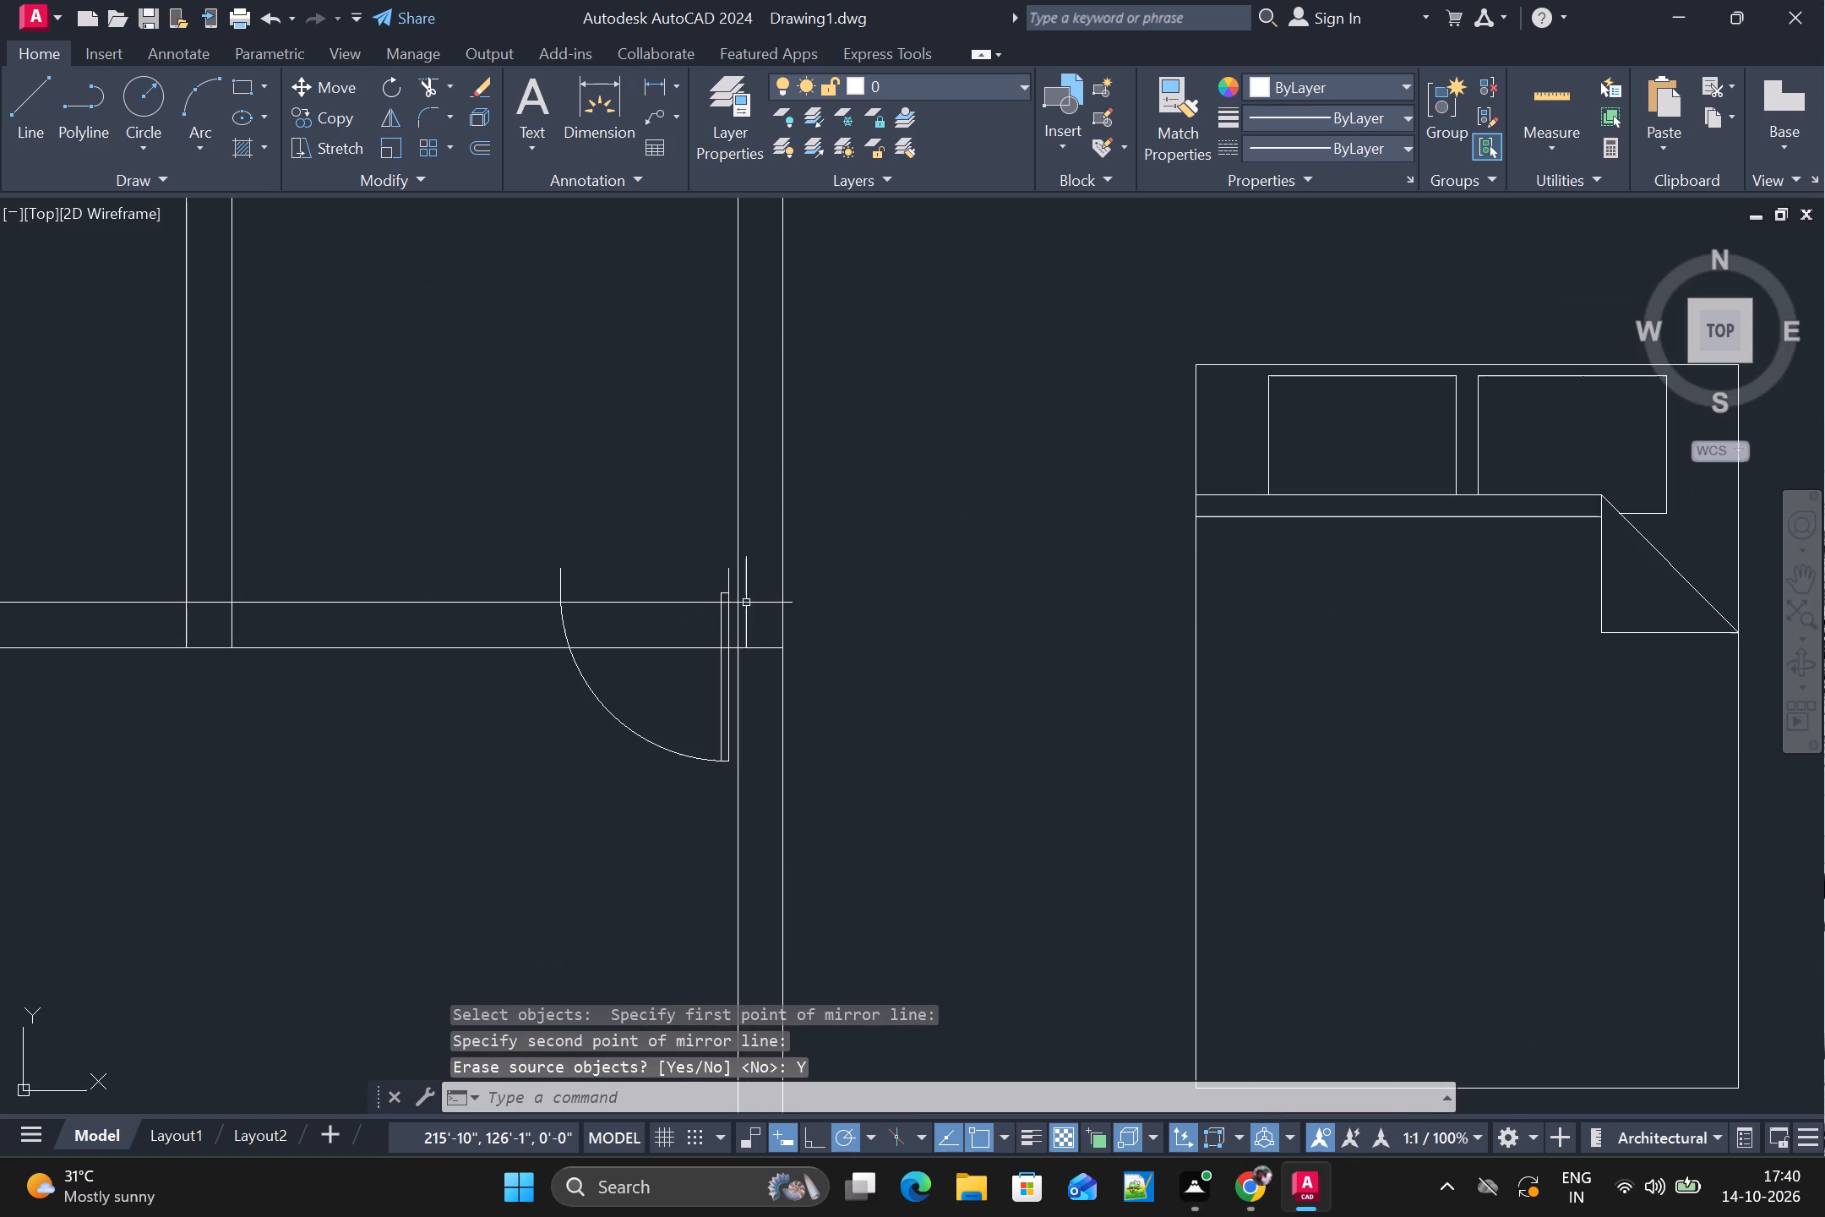
left_click(729, 584)
key("m")
key("space")
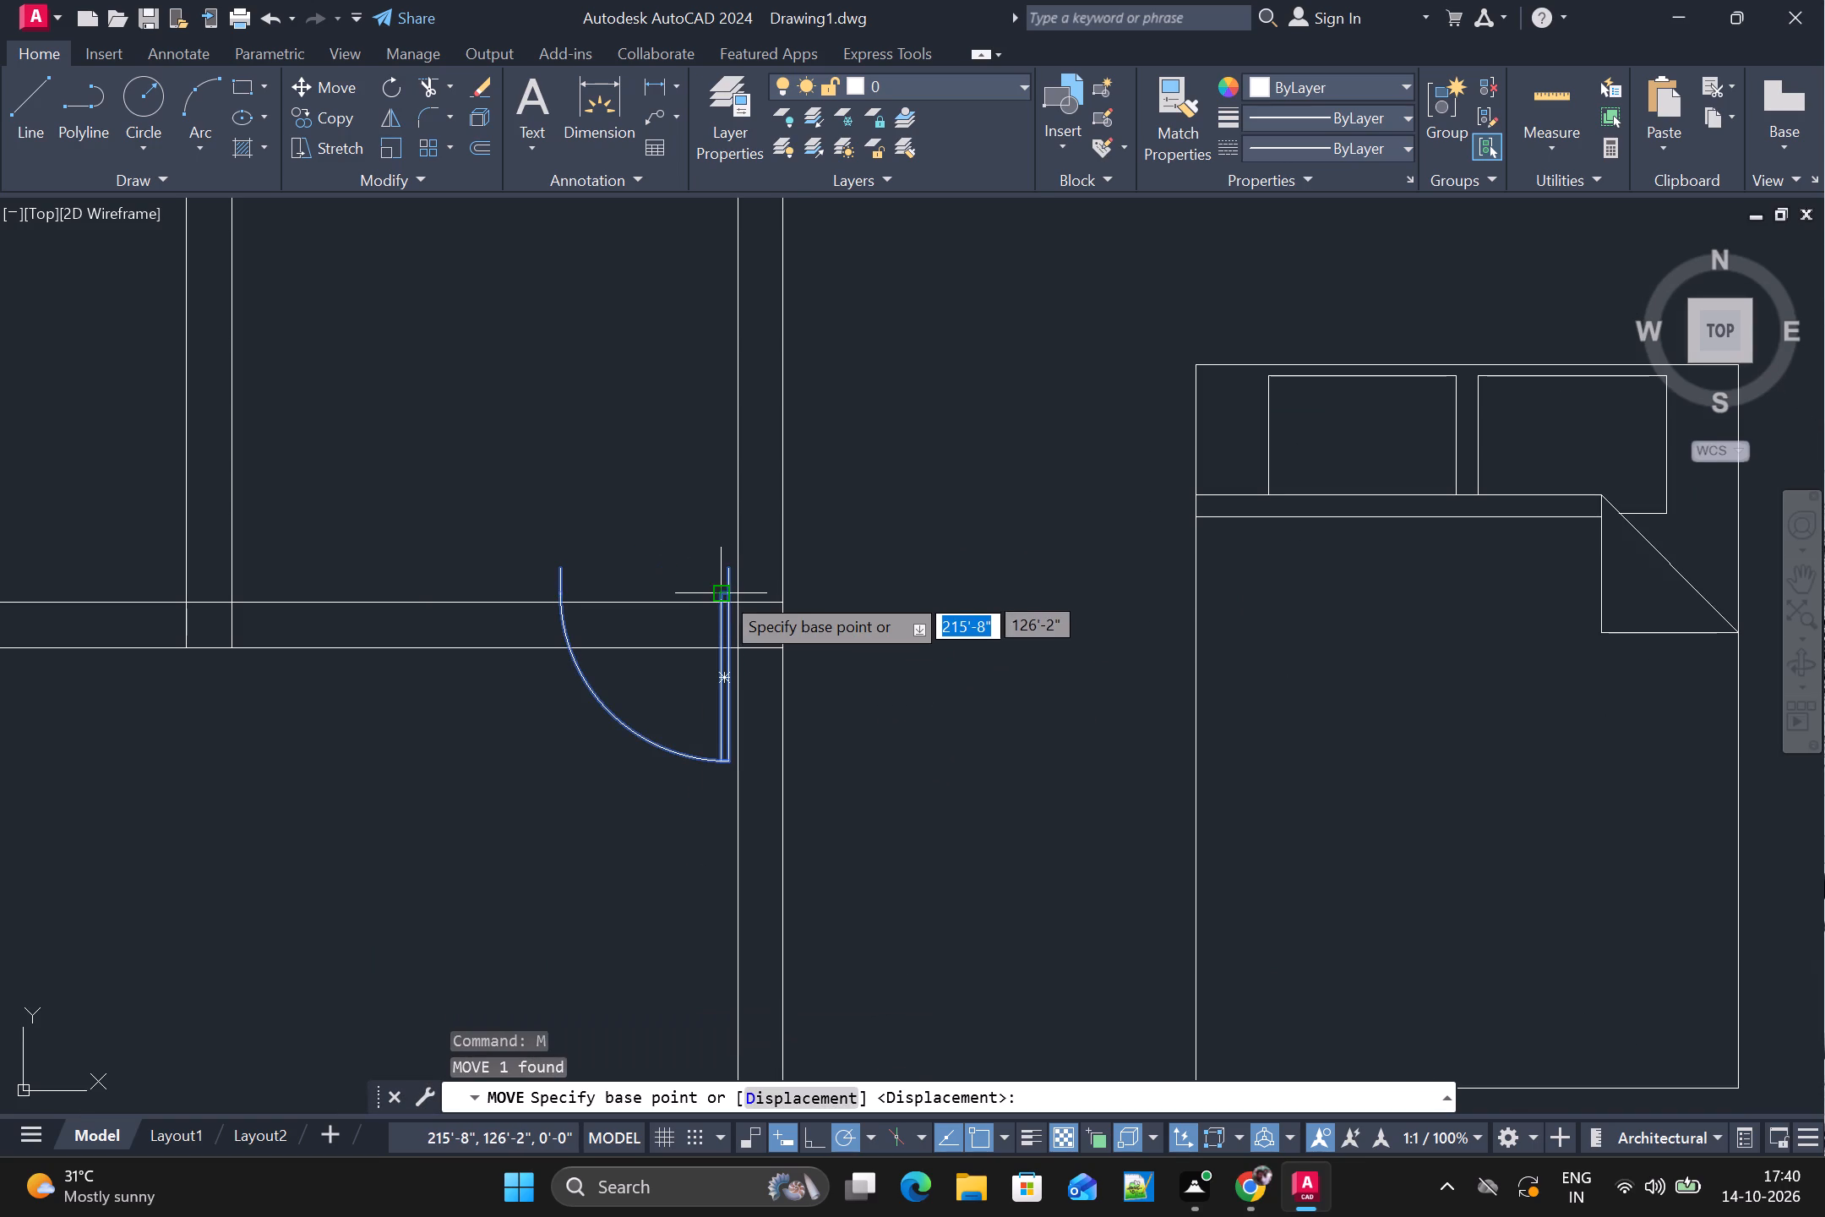
scroll(720, 595, "up", 3)
left_click(753, 495)
scroll(733, 676, "down", 2)
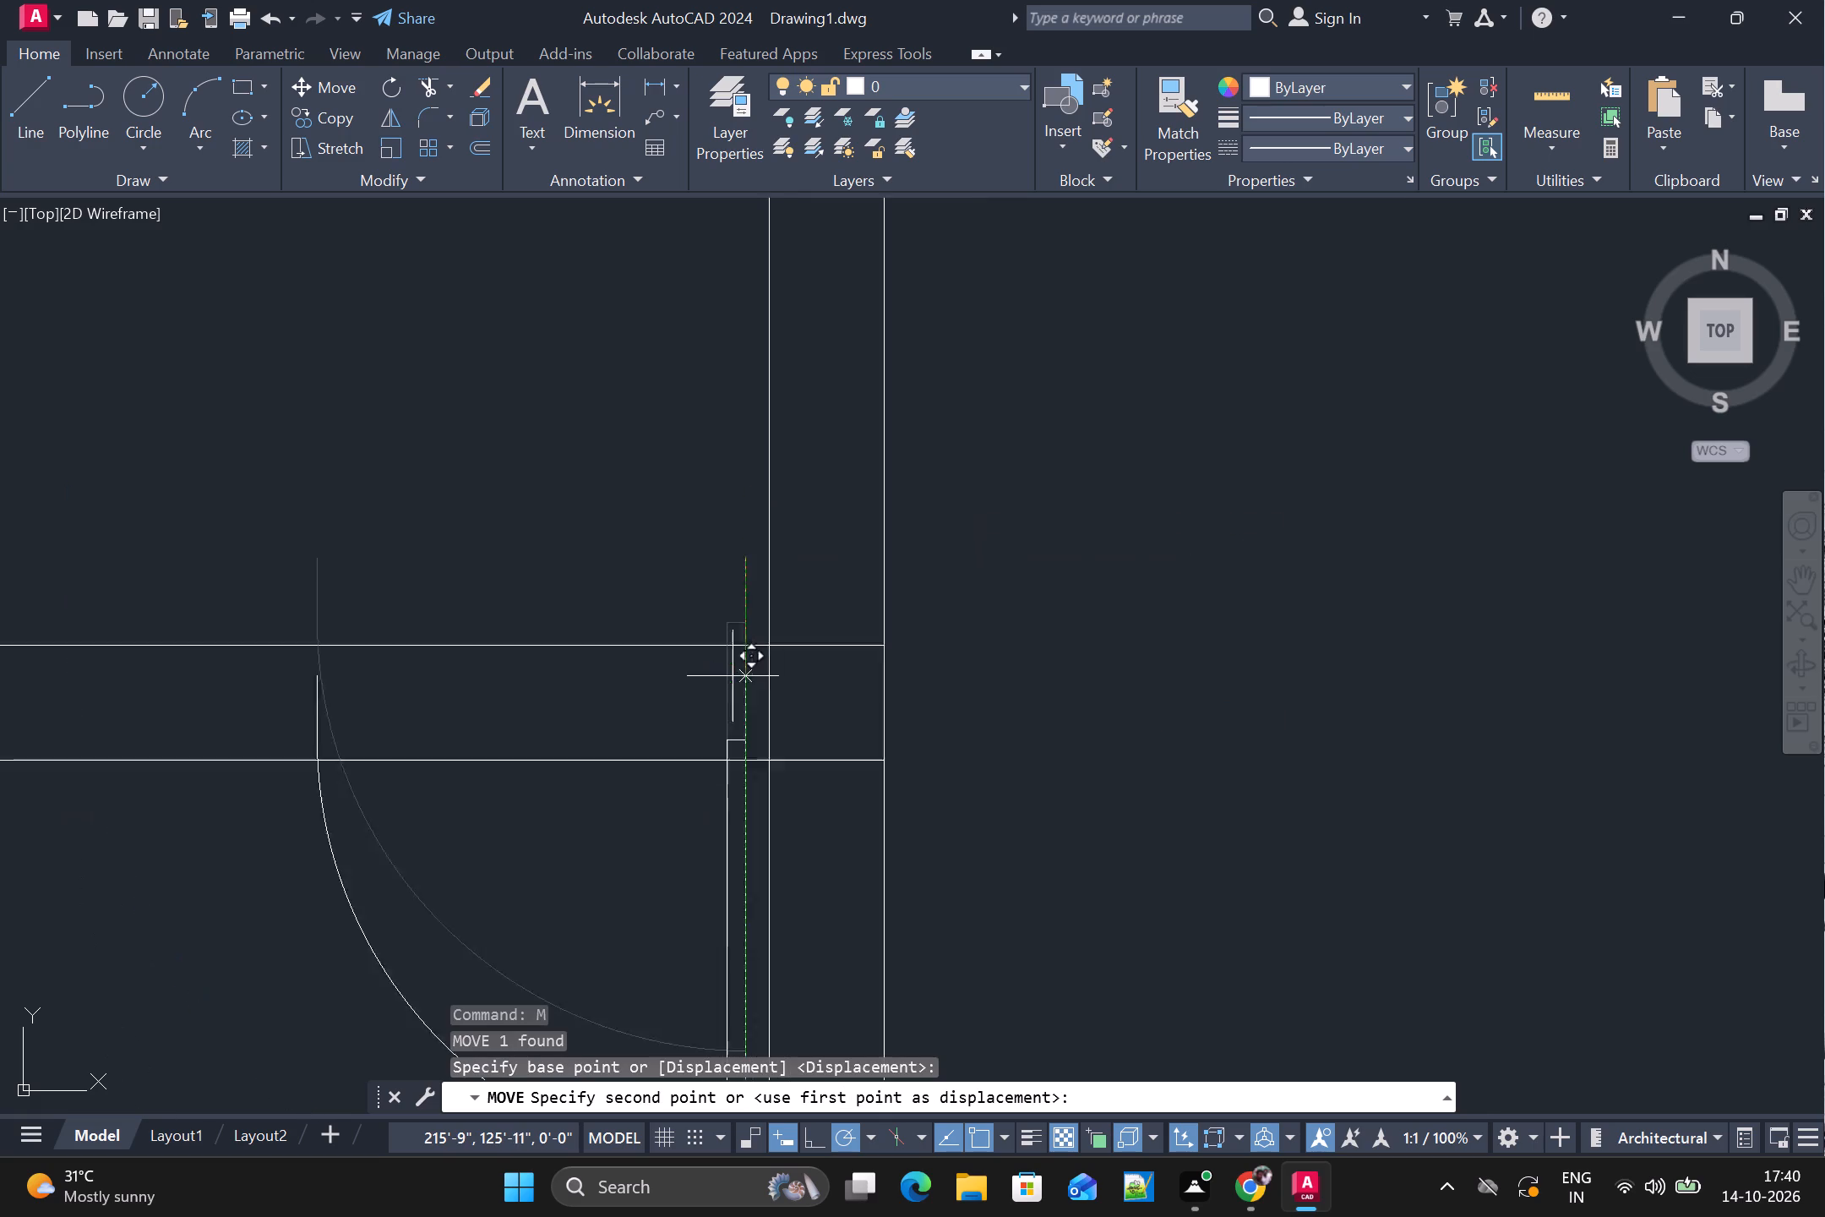
left_click(722, 664)
scroll(758, 704, "down", 2)
middle_click_drag(867, 787, 865, 775)
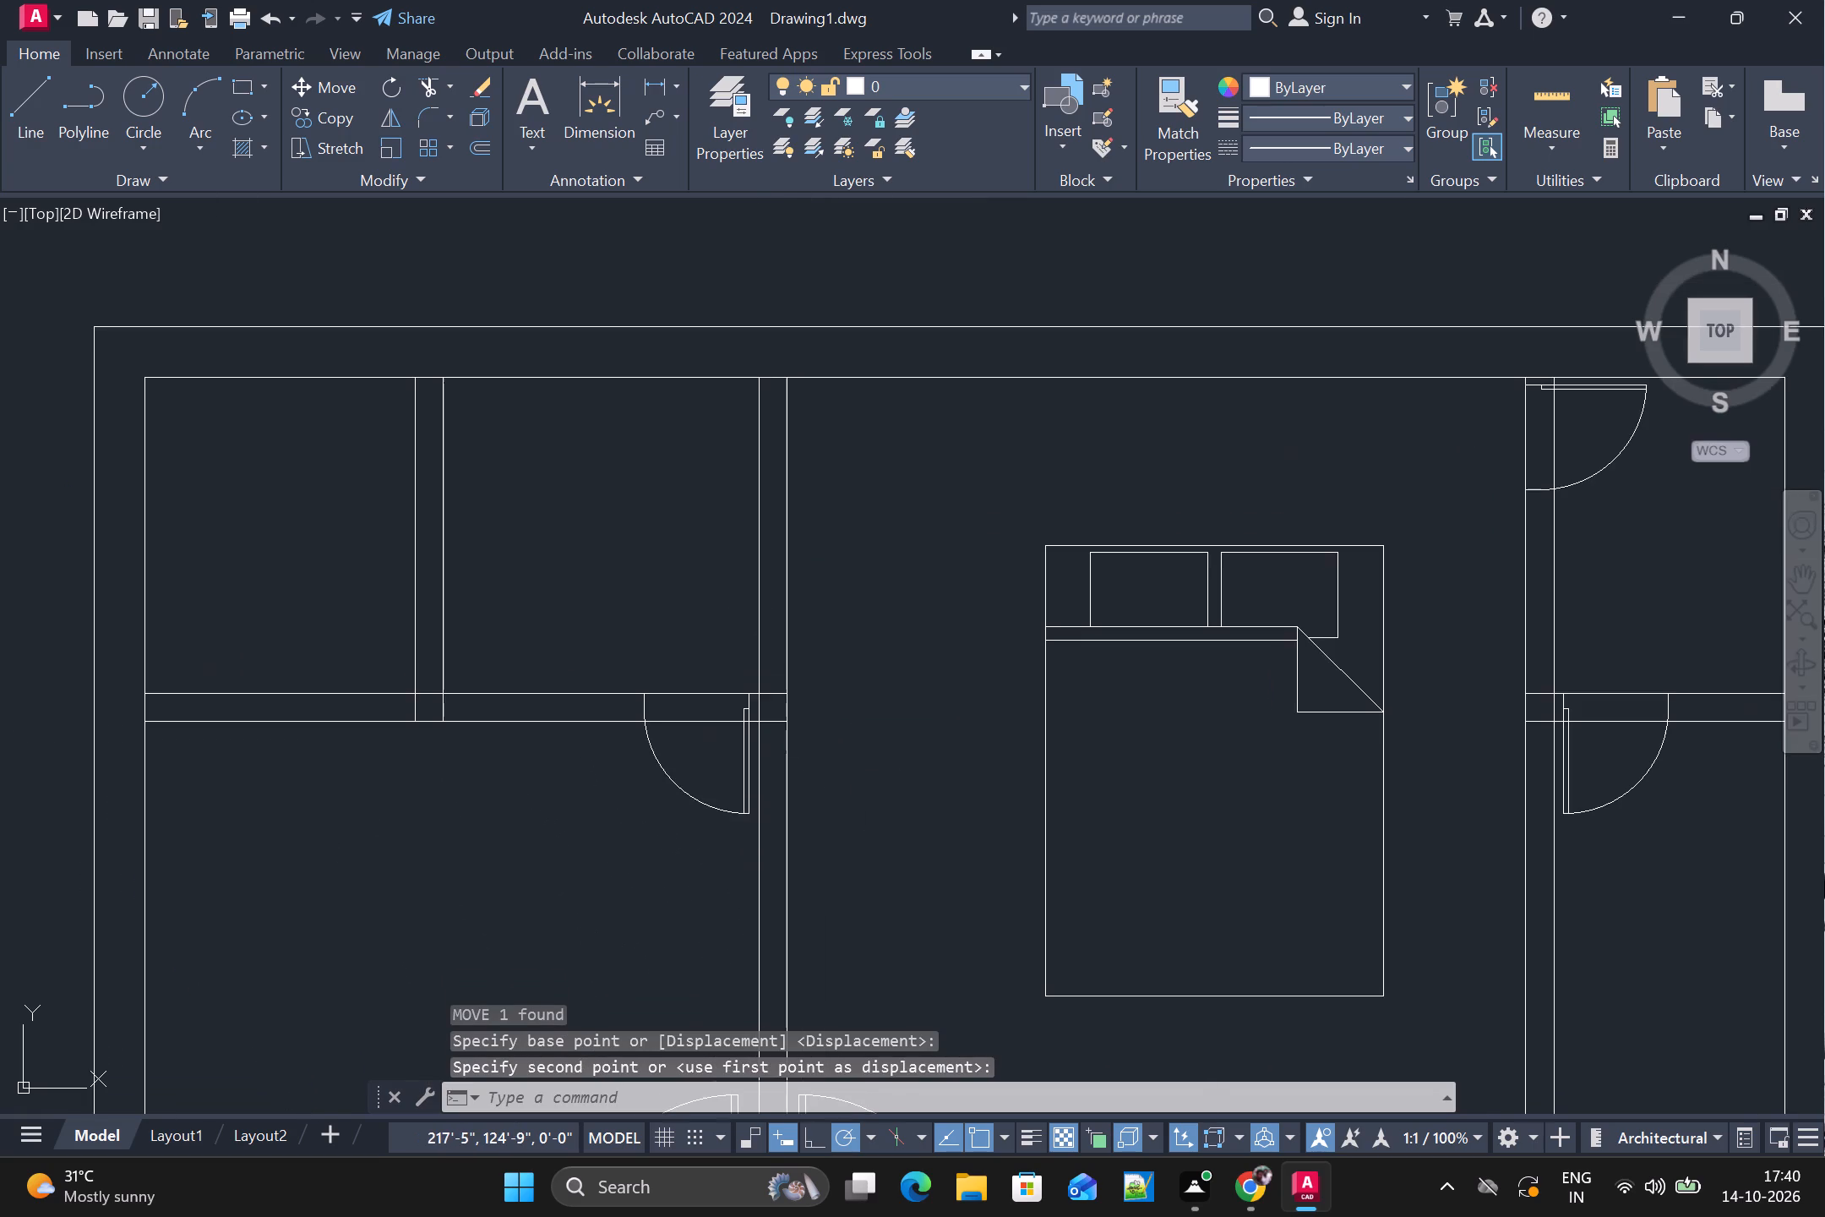
Copy the small vertical-leaf door from the plan's upper right into the narrow room below the furnished bedroom, near its left side wall.
middle_click_drag(865, 775, 843, 595)
scroll(885, 658, "down", 2)
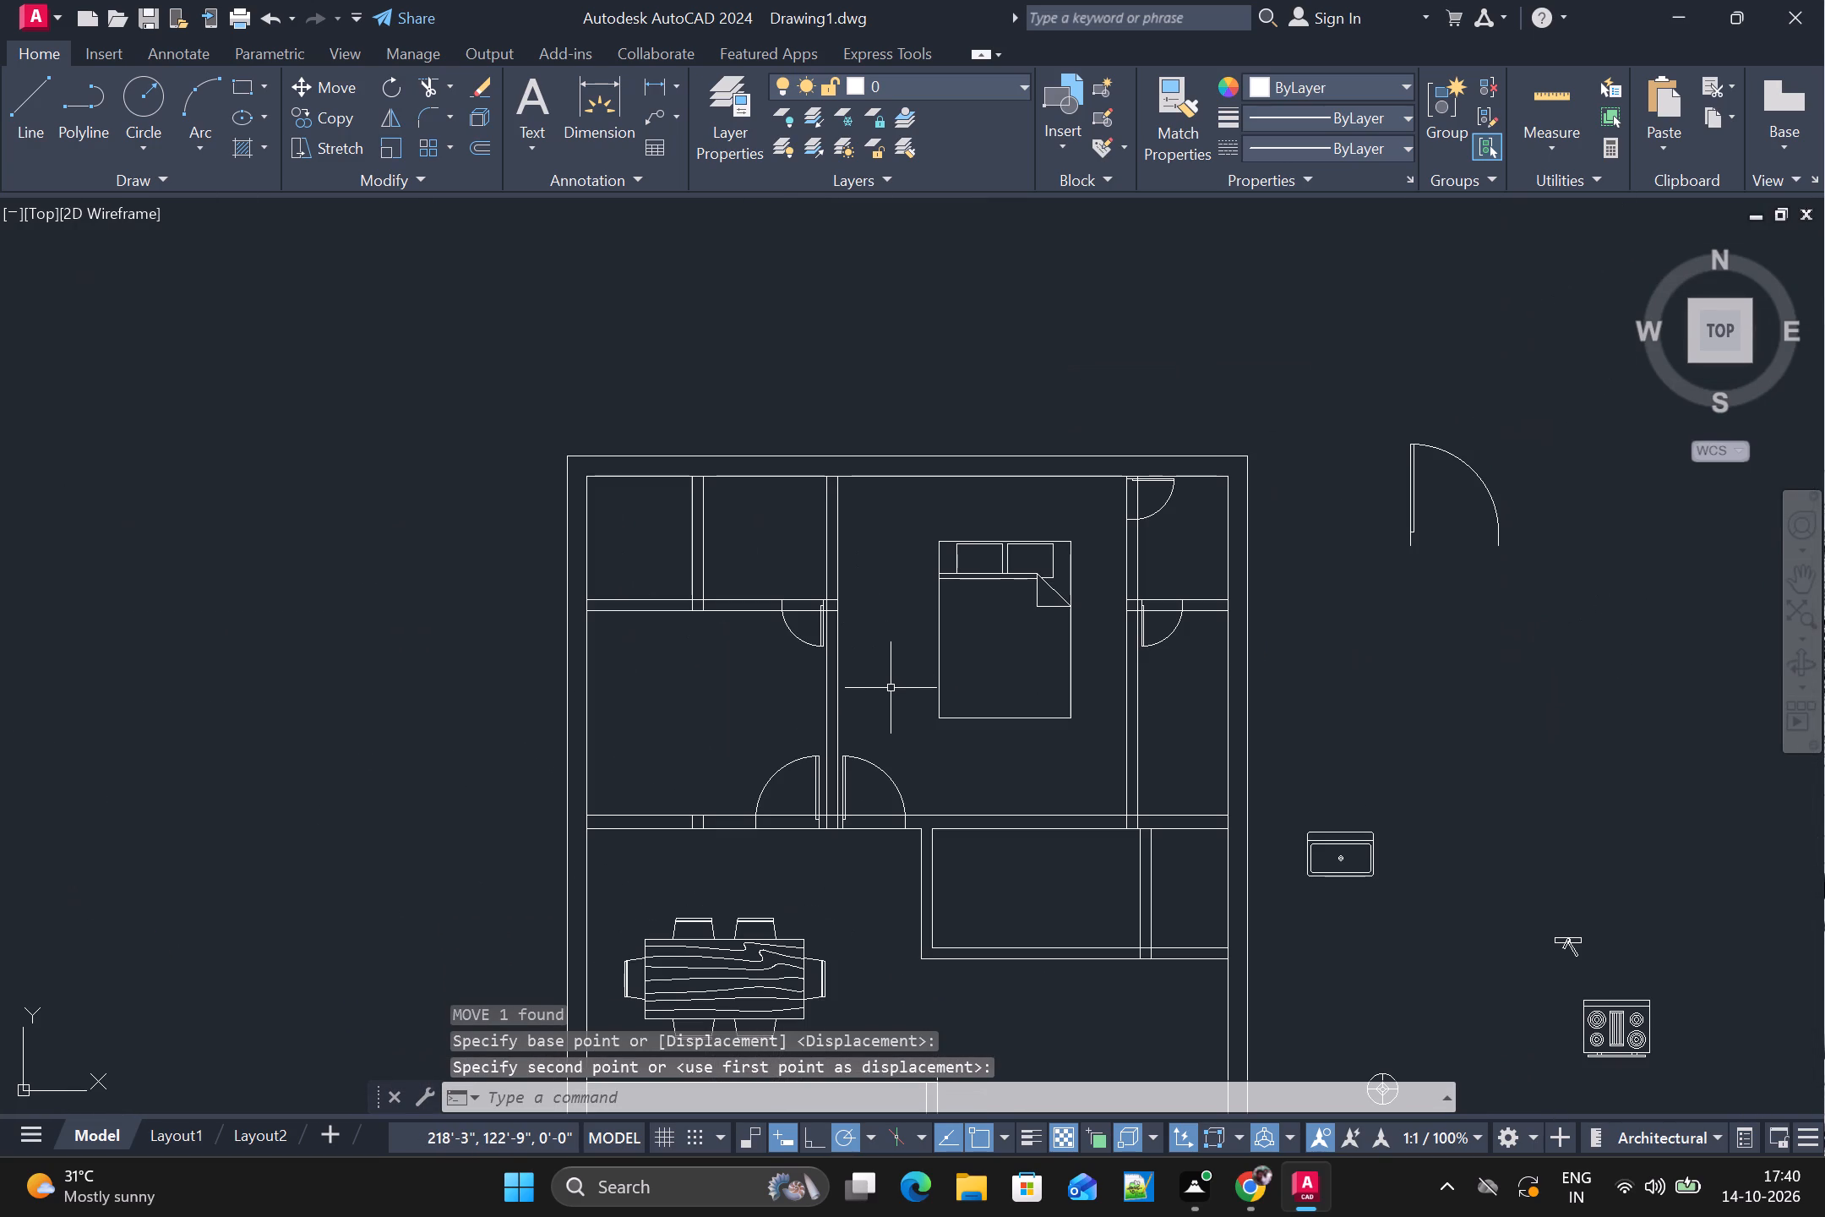
middle_click_drag(955, 752, 862, 609)
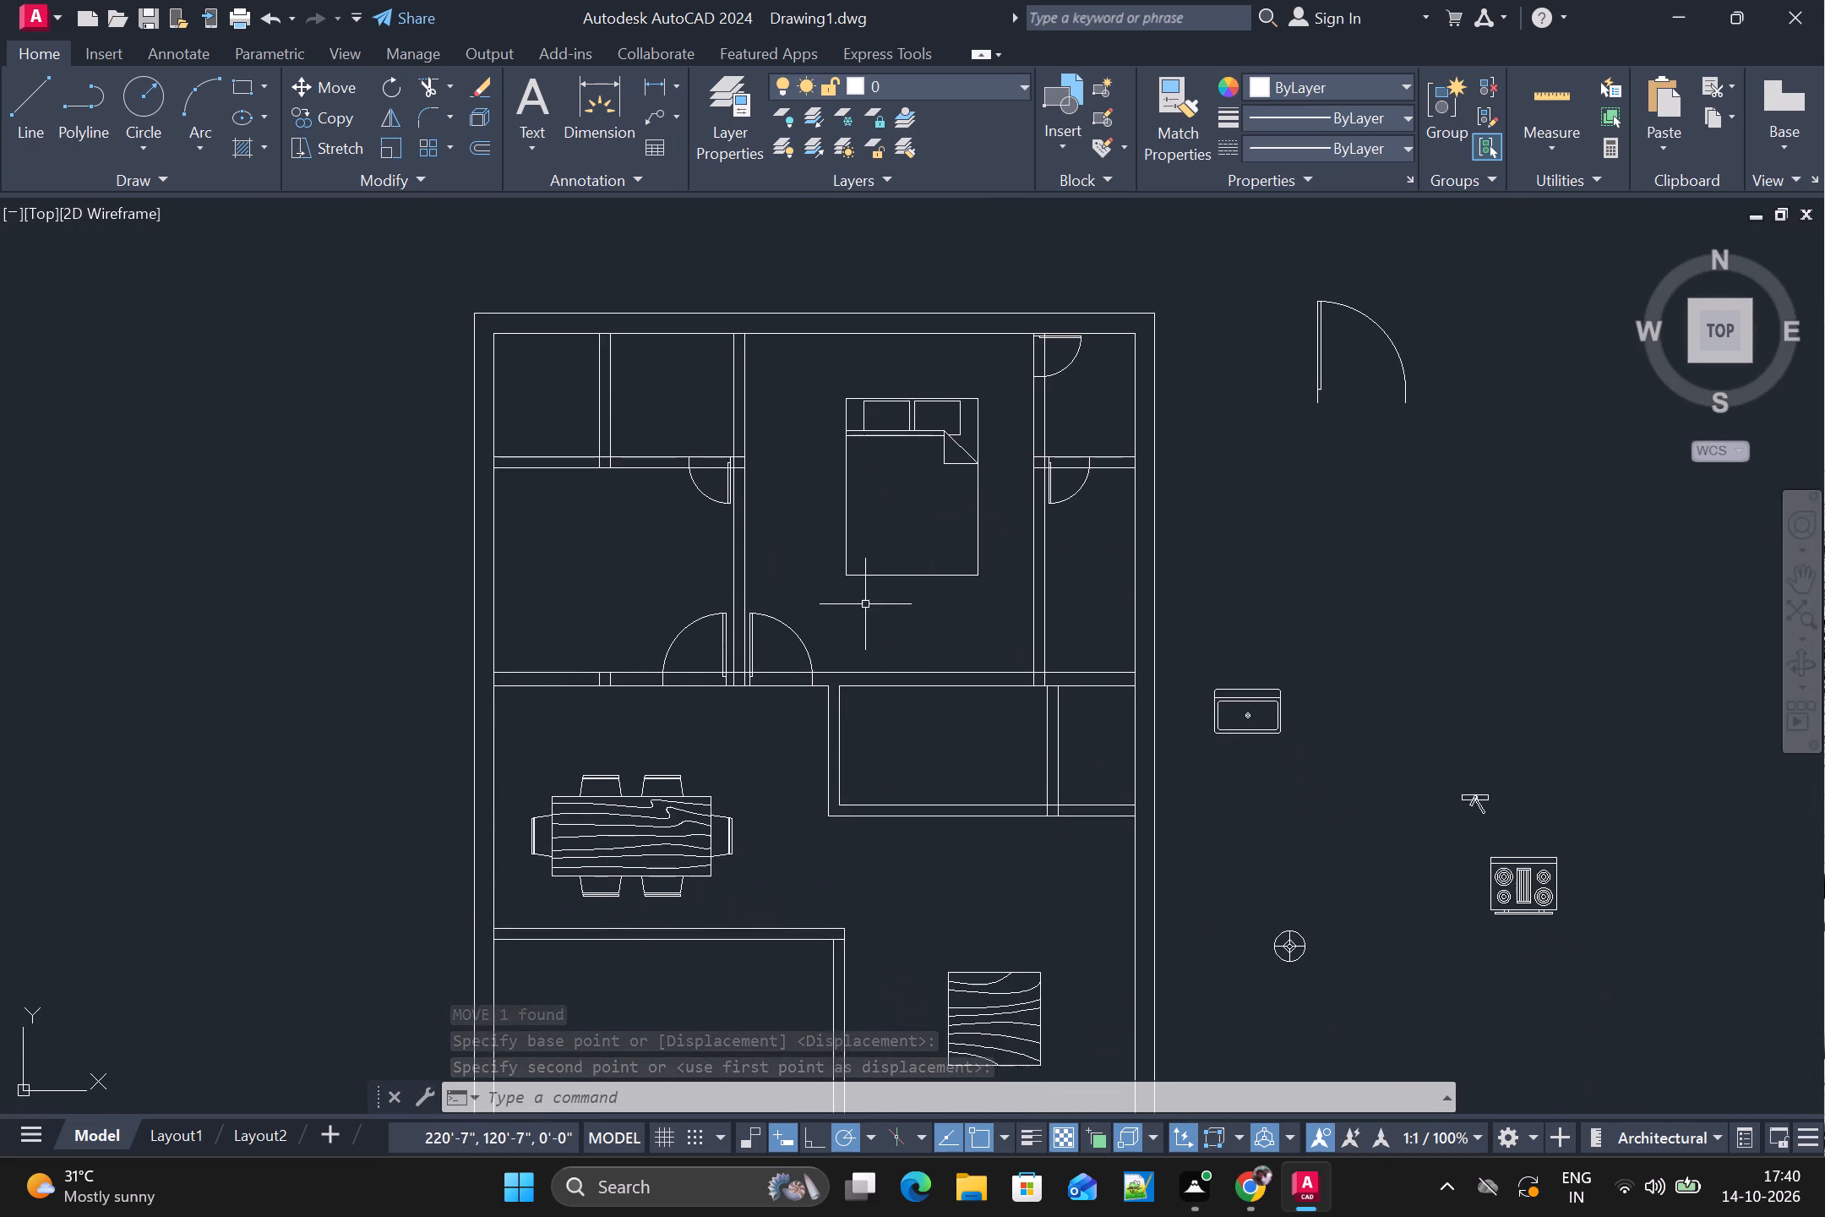
middle_click_drag(916, 755, 921, 704)
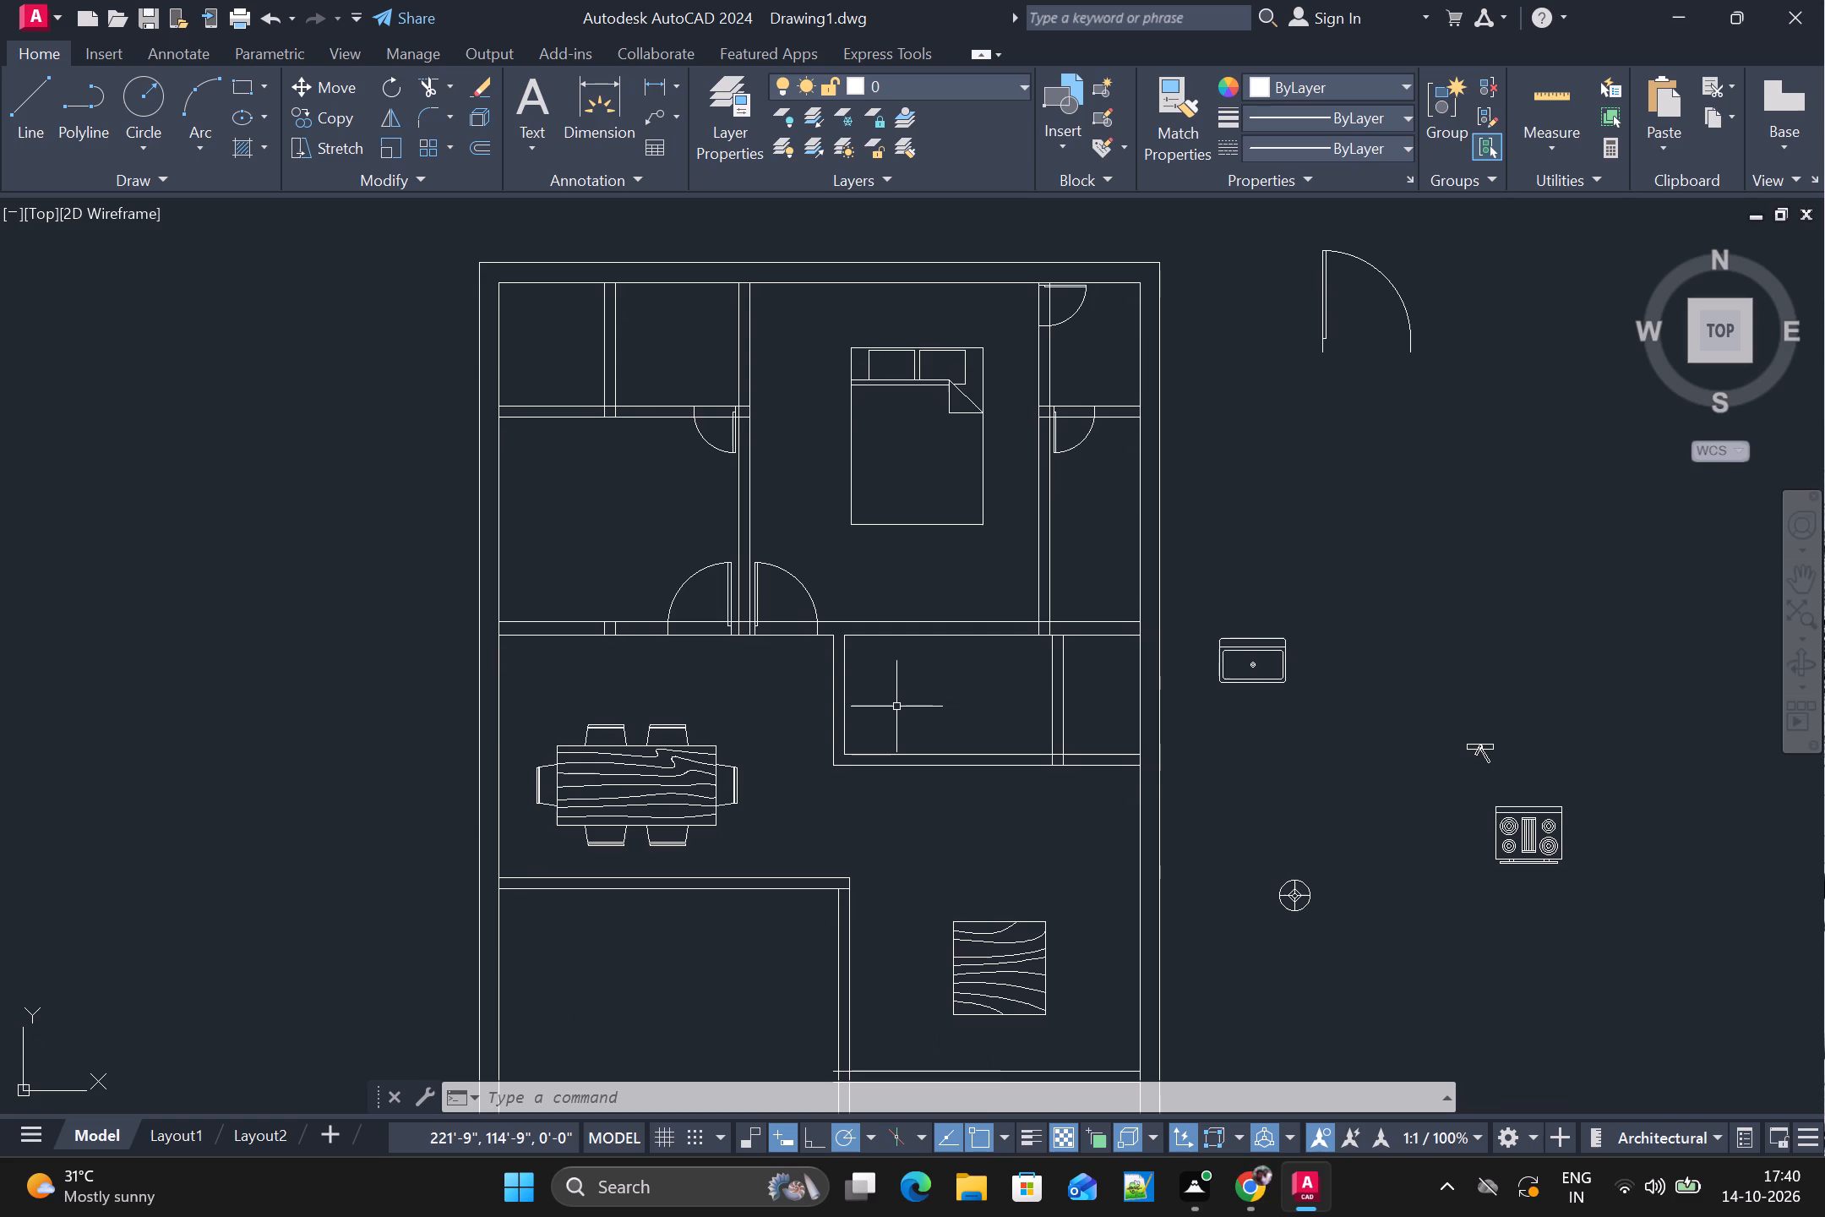
scroll(896, 707, "up", 1)
scroll(896, 707, "down", 1)
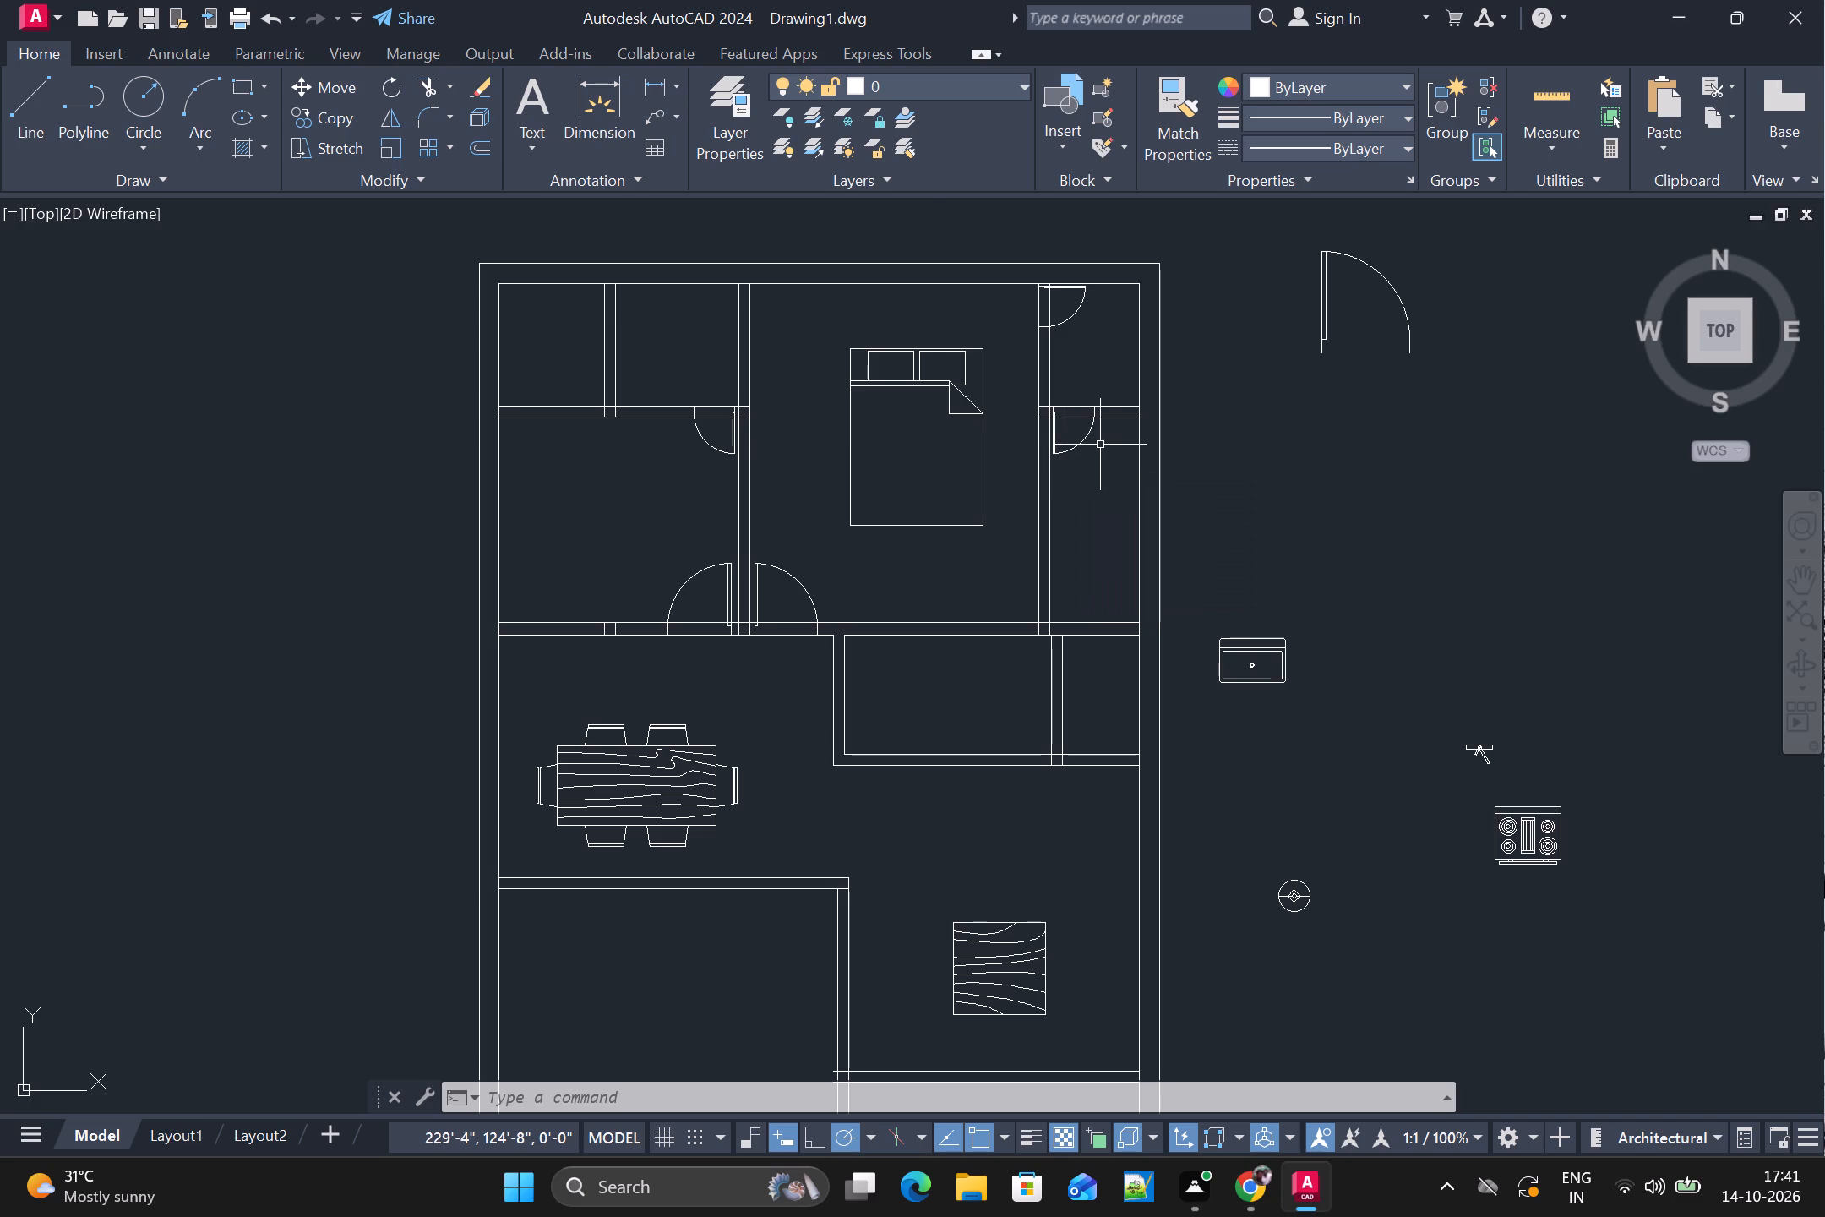
scroll(1108, 445, "up", 2)
left_click(966, 440)
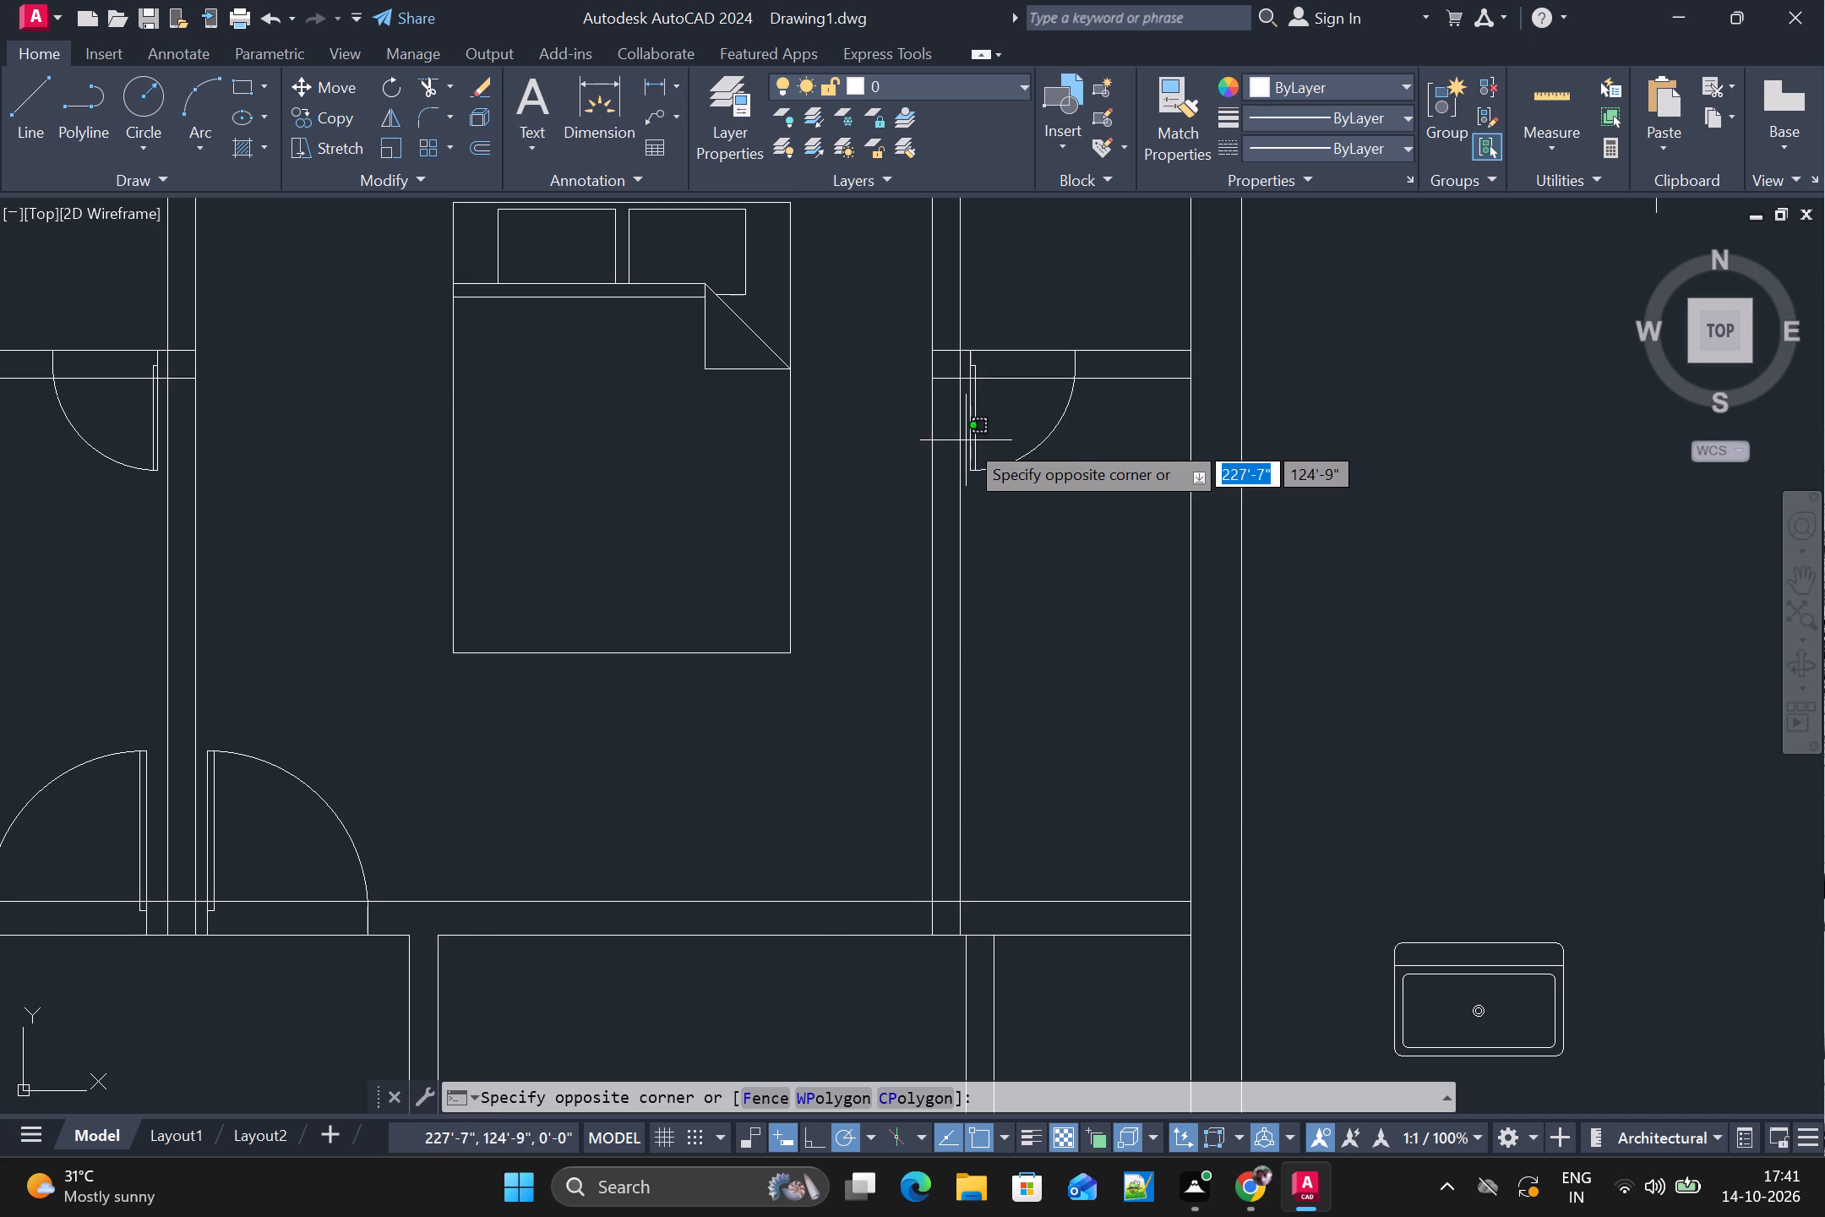
left_click(971, 441)
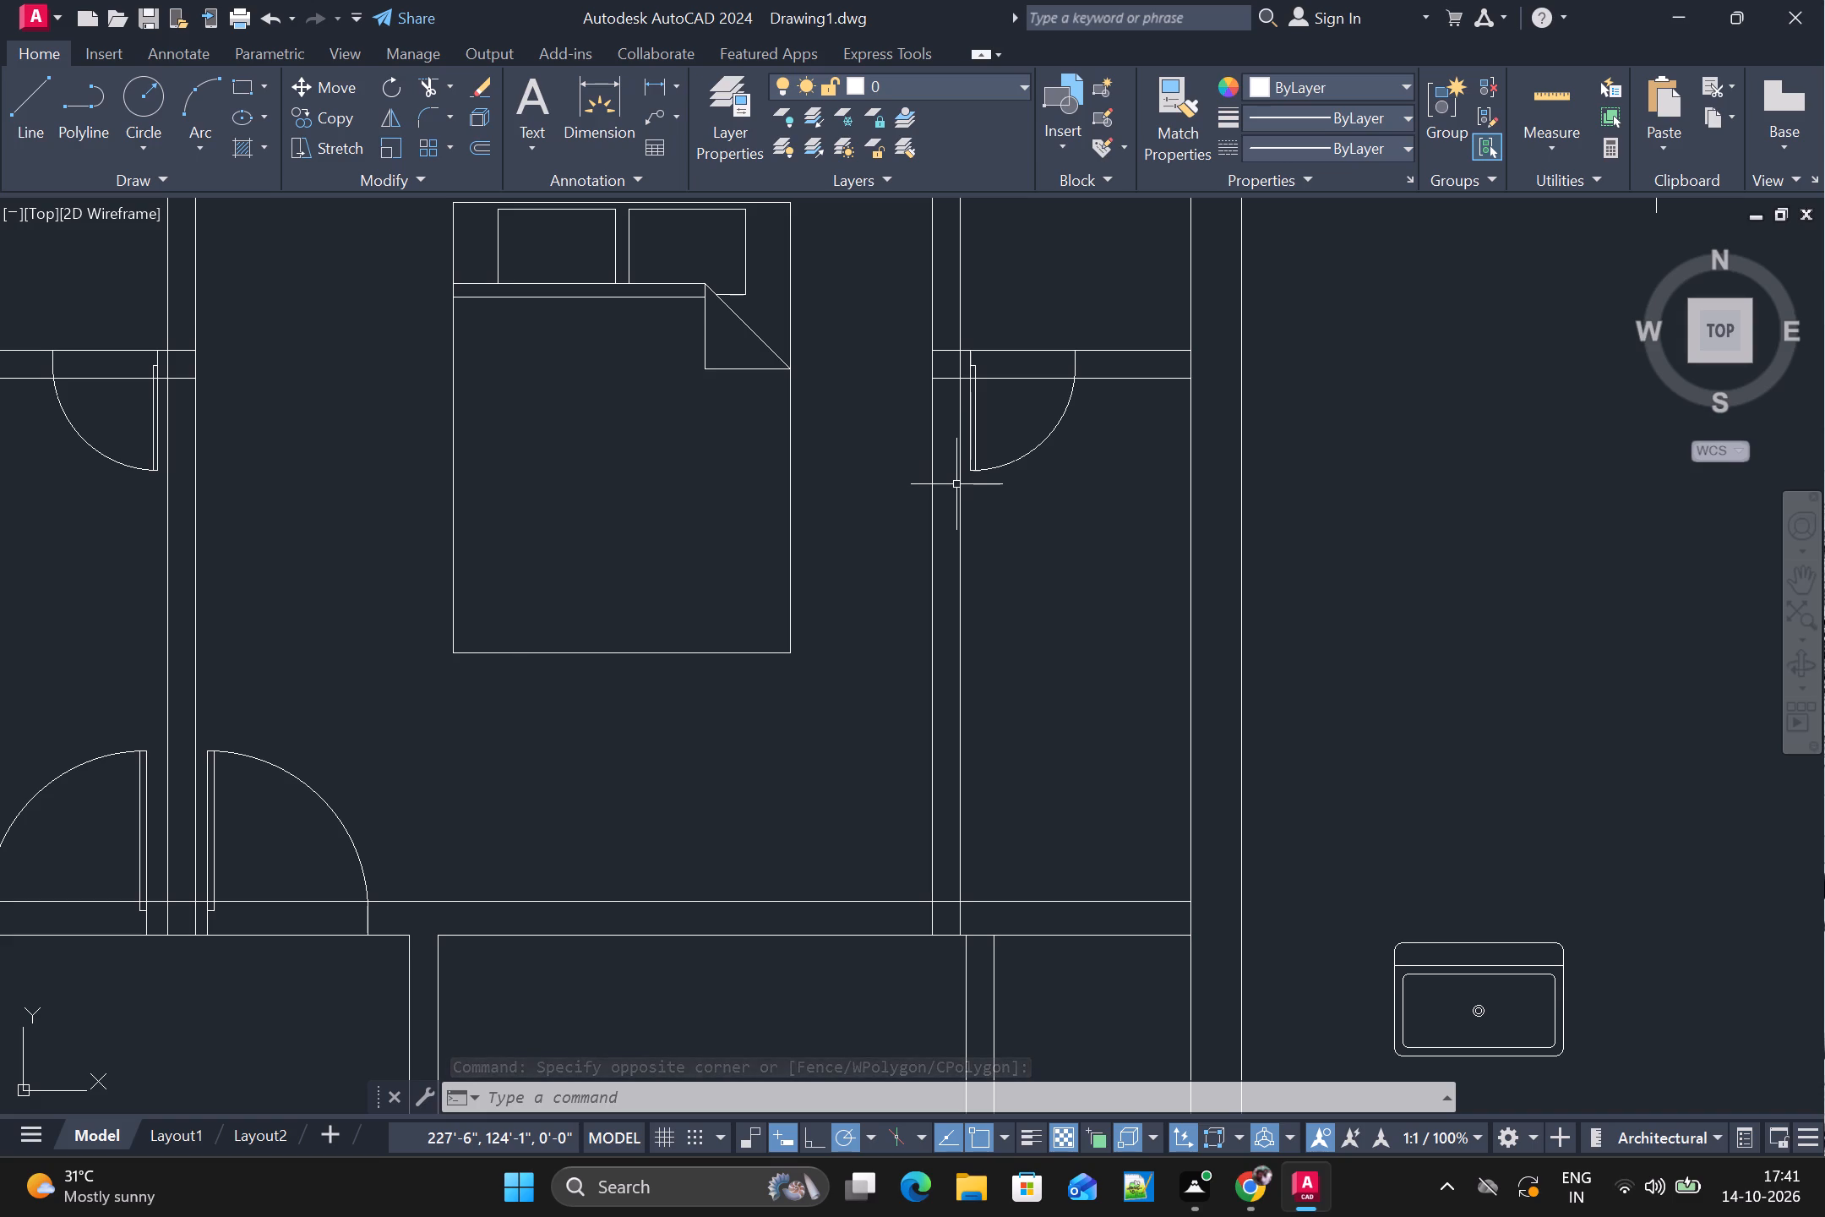
scroll(956, 484, "down", 1)
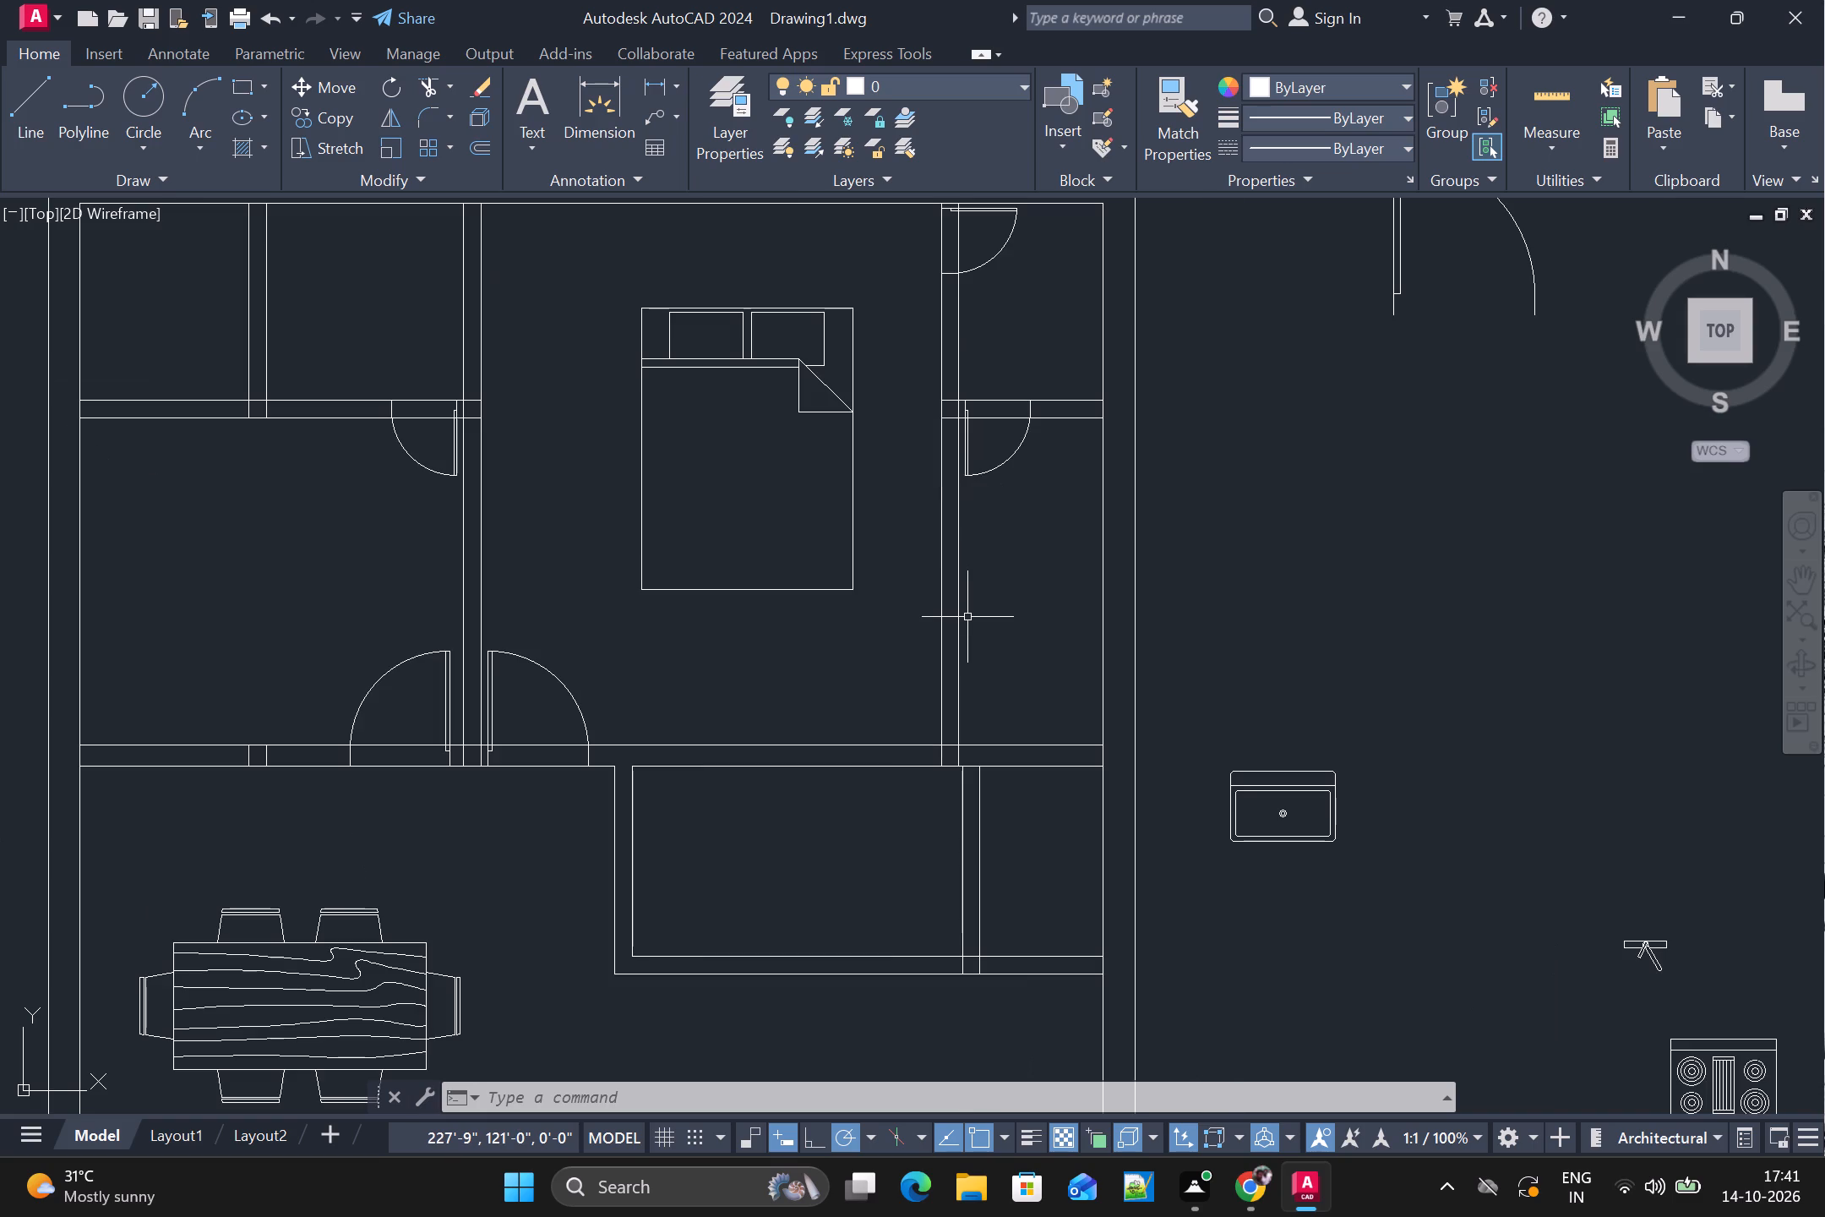
left_click(966, 471)
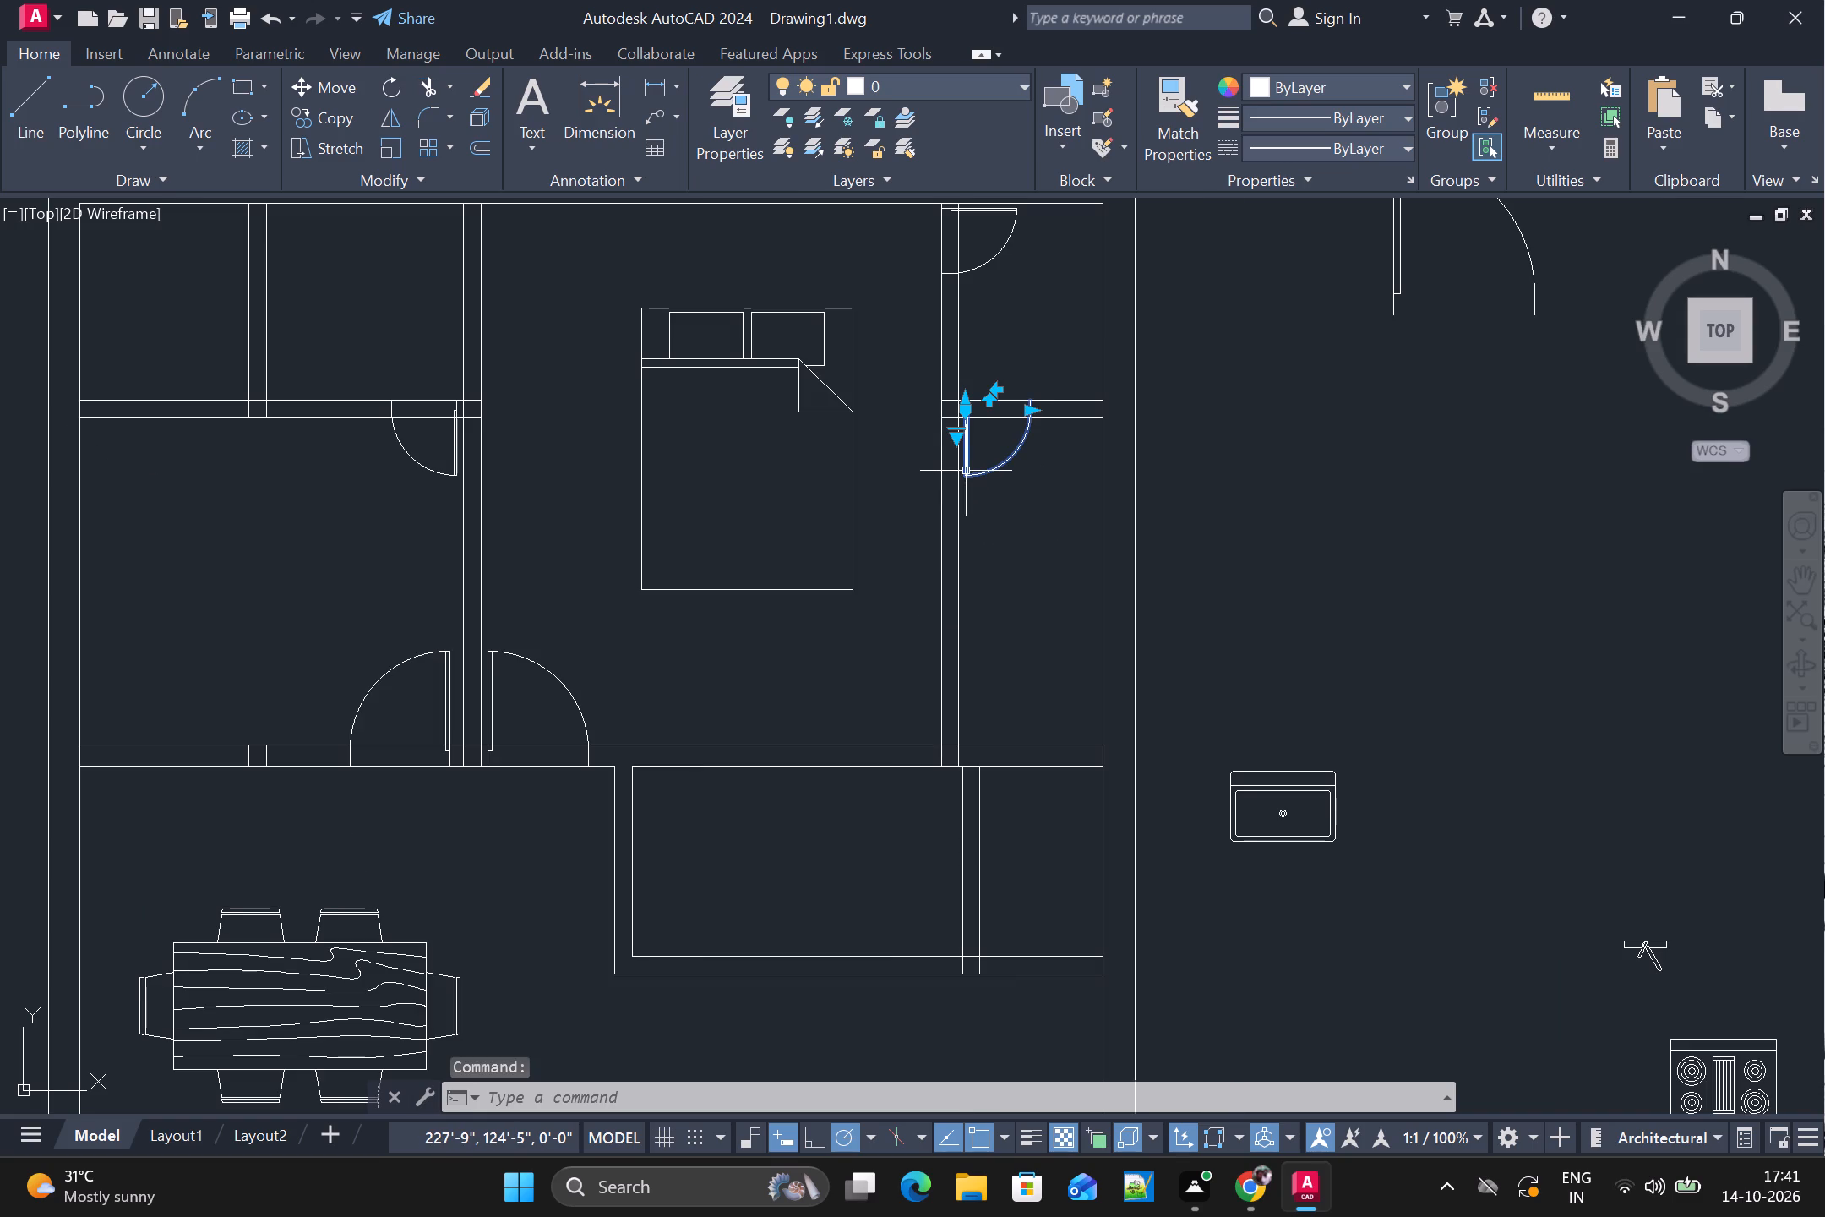
key("ctrl+c")
key("ctrl+v")
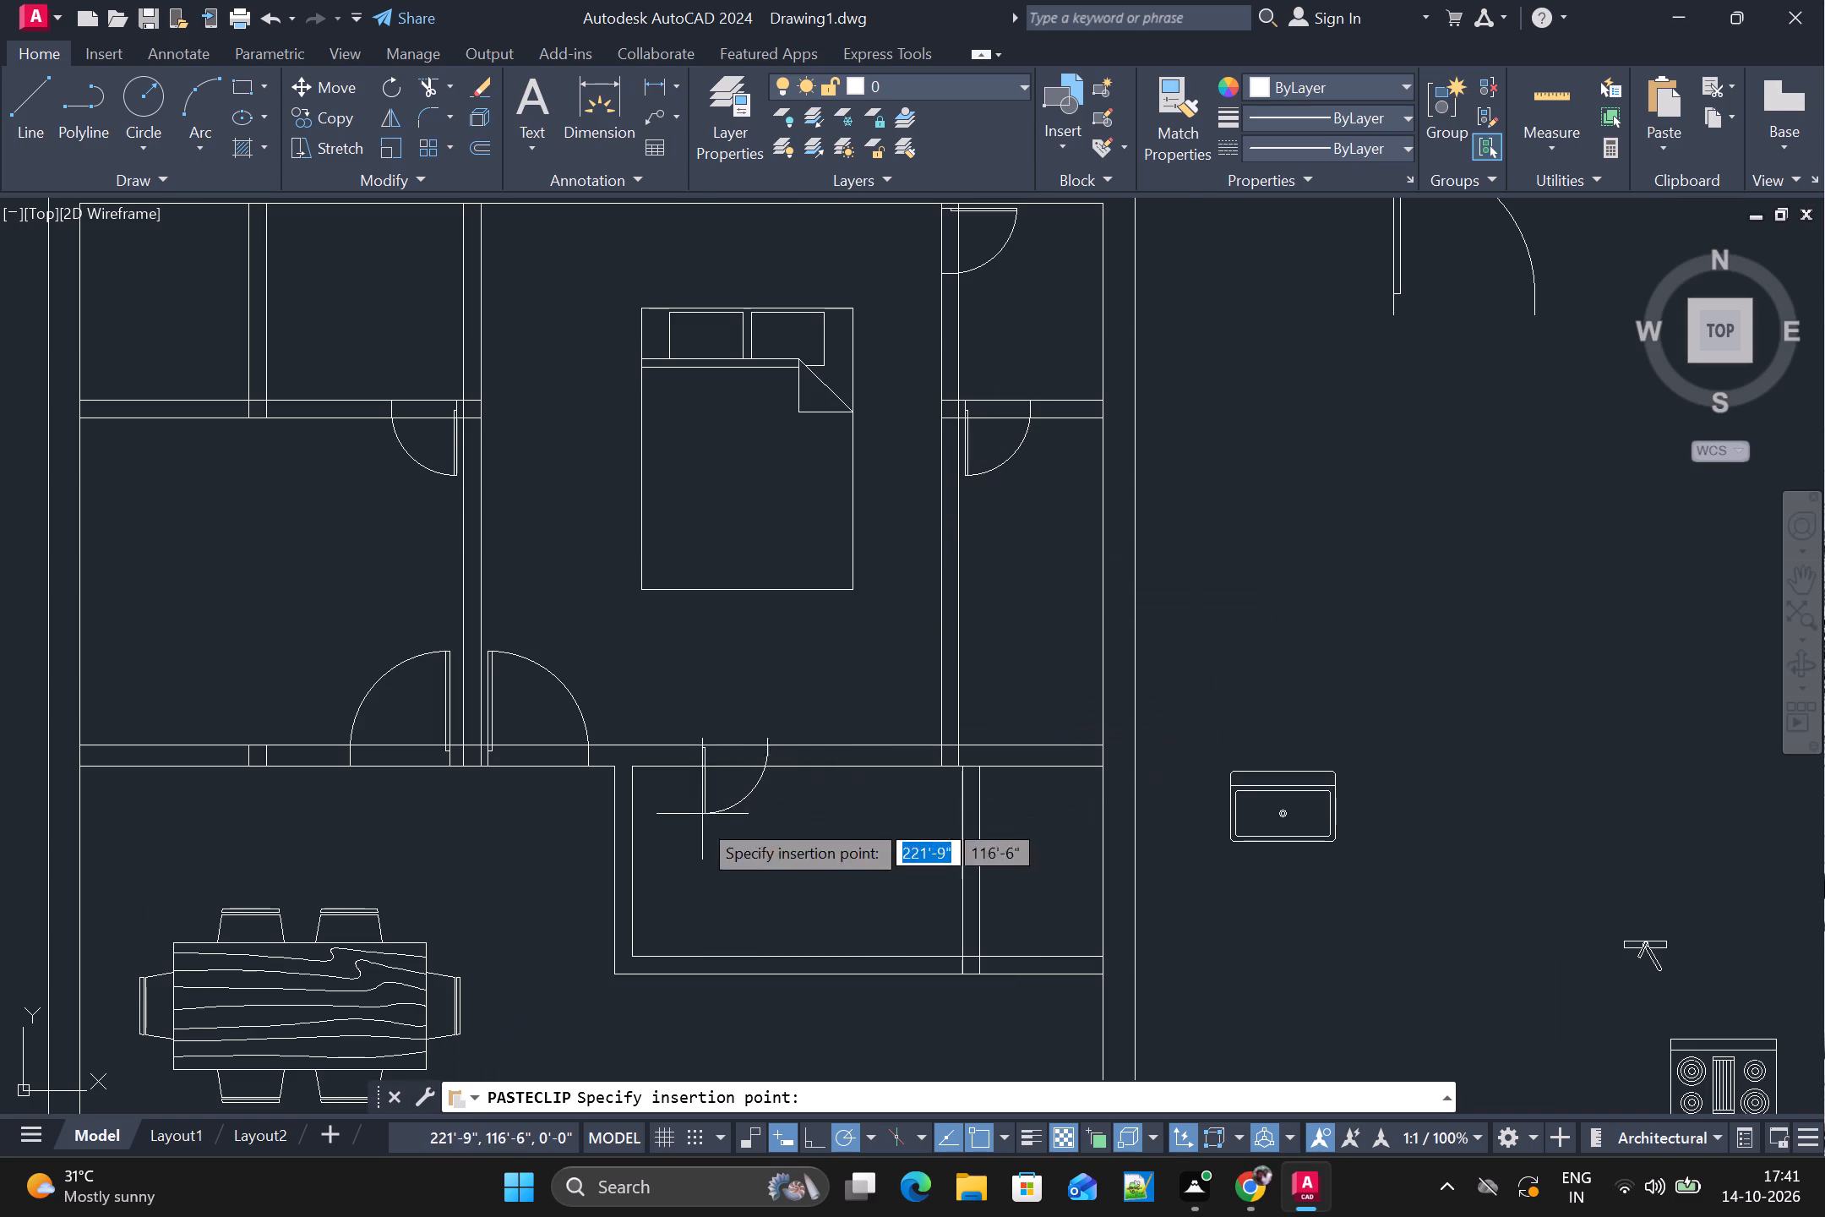
left_click(654, 914)
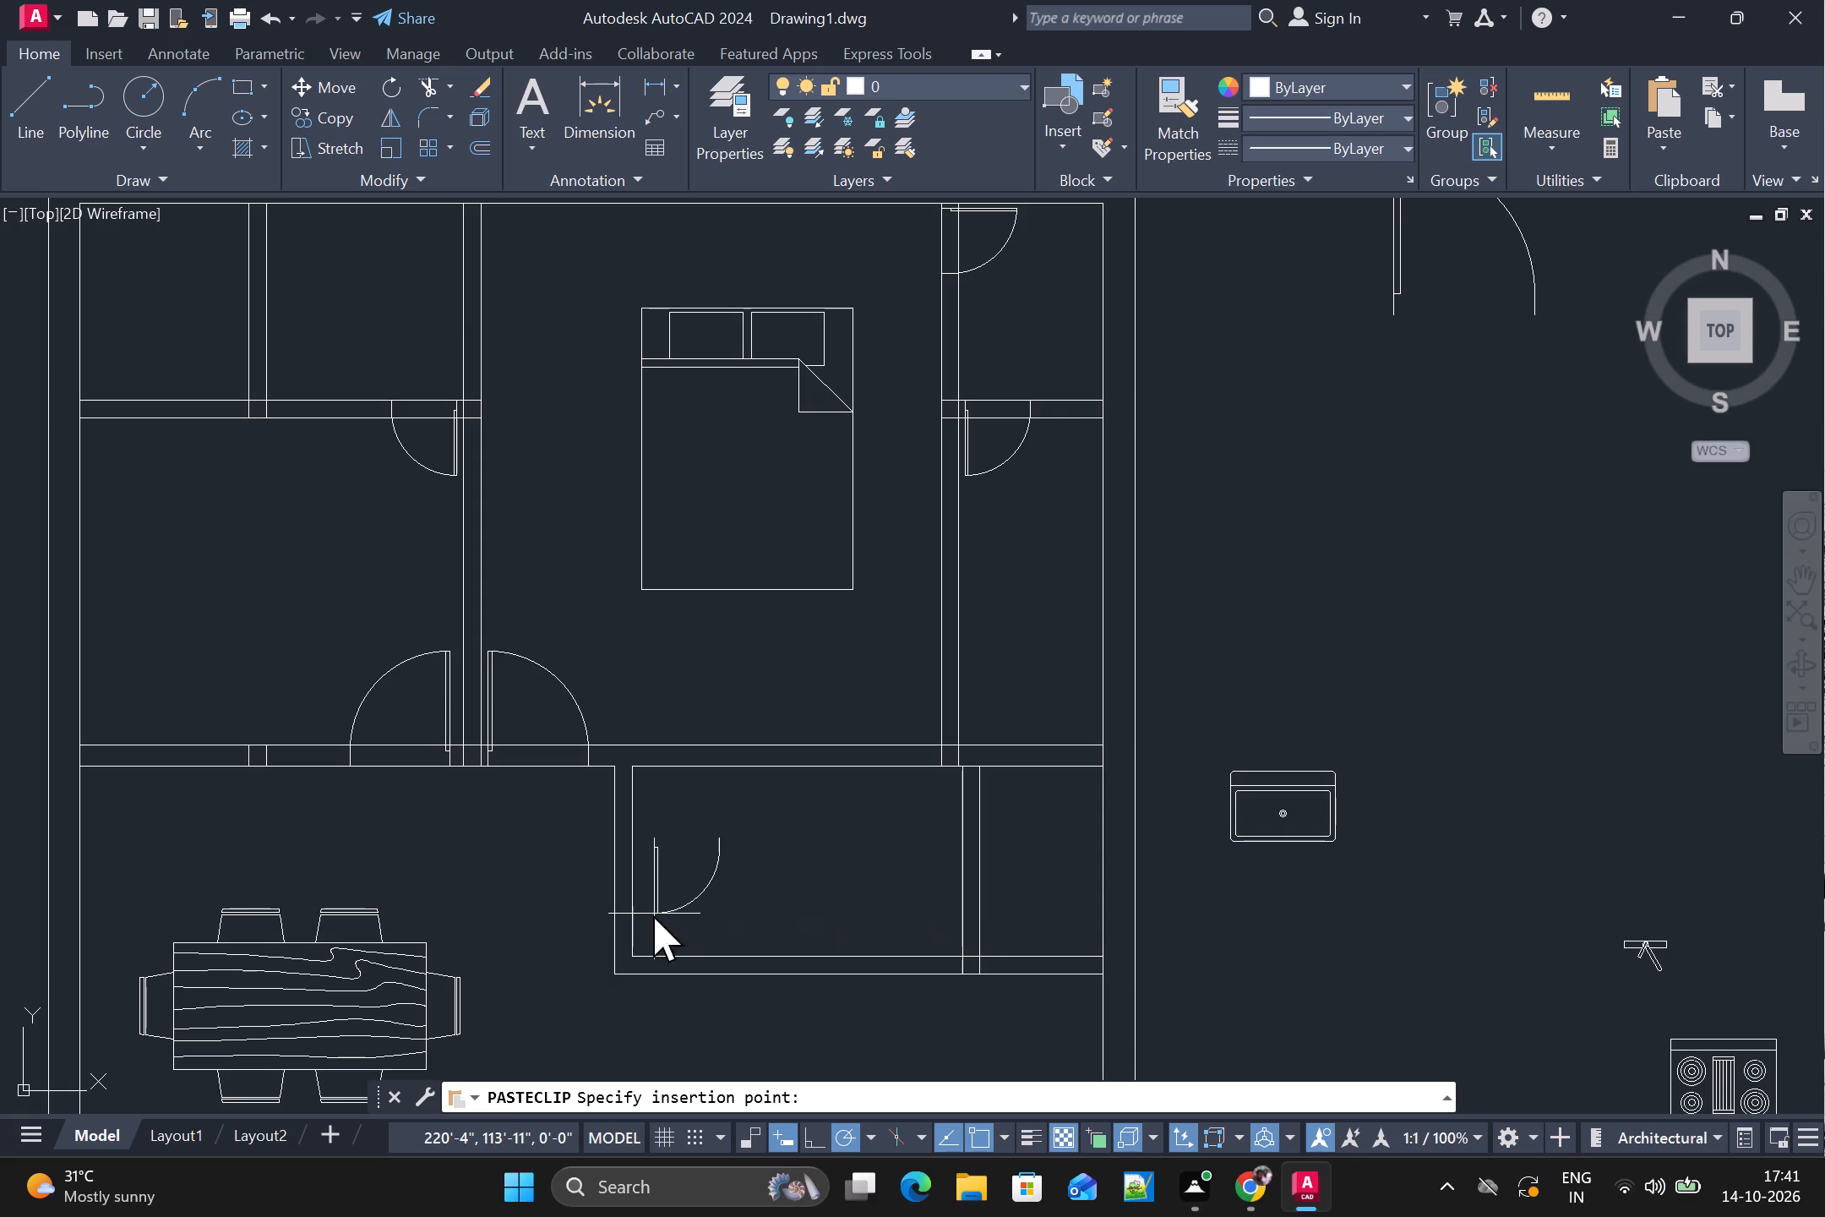
Rotate the pasted small door 90° about the lower end of its leaf.
scroll(745, 898, "up", 1)
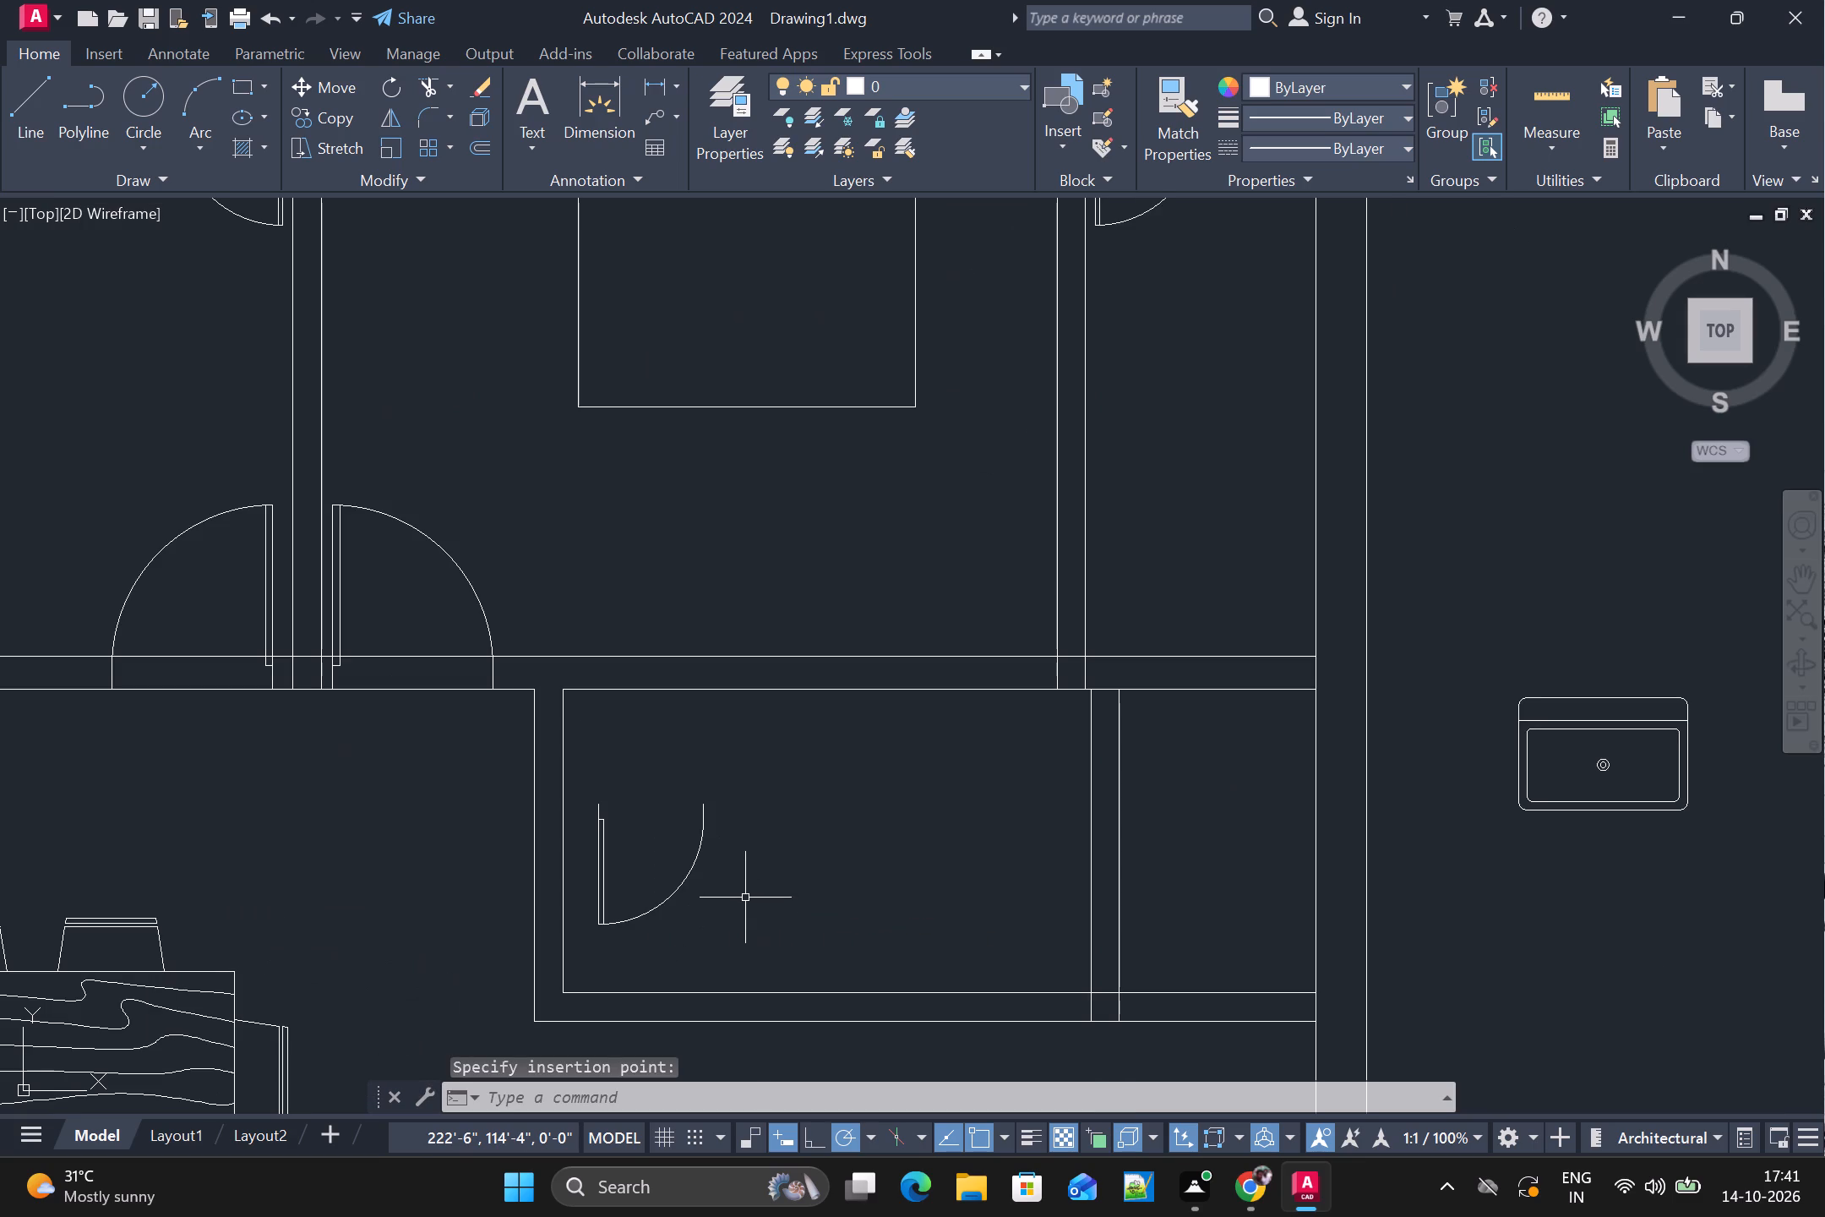
key("r")
key("o")
key("space")
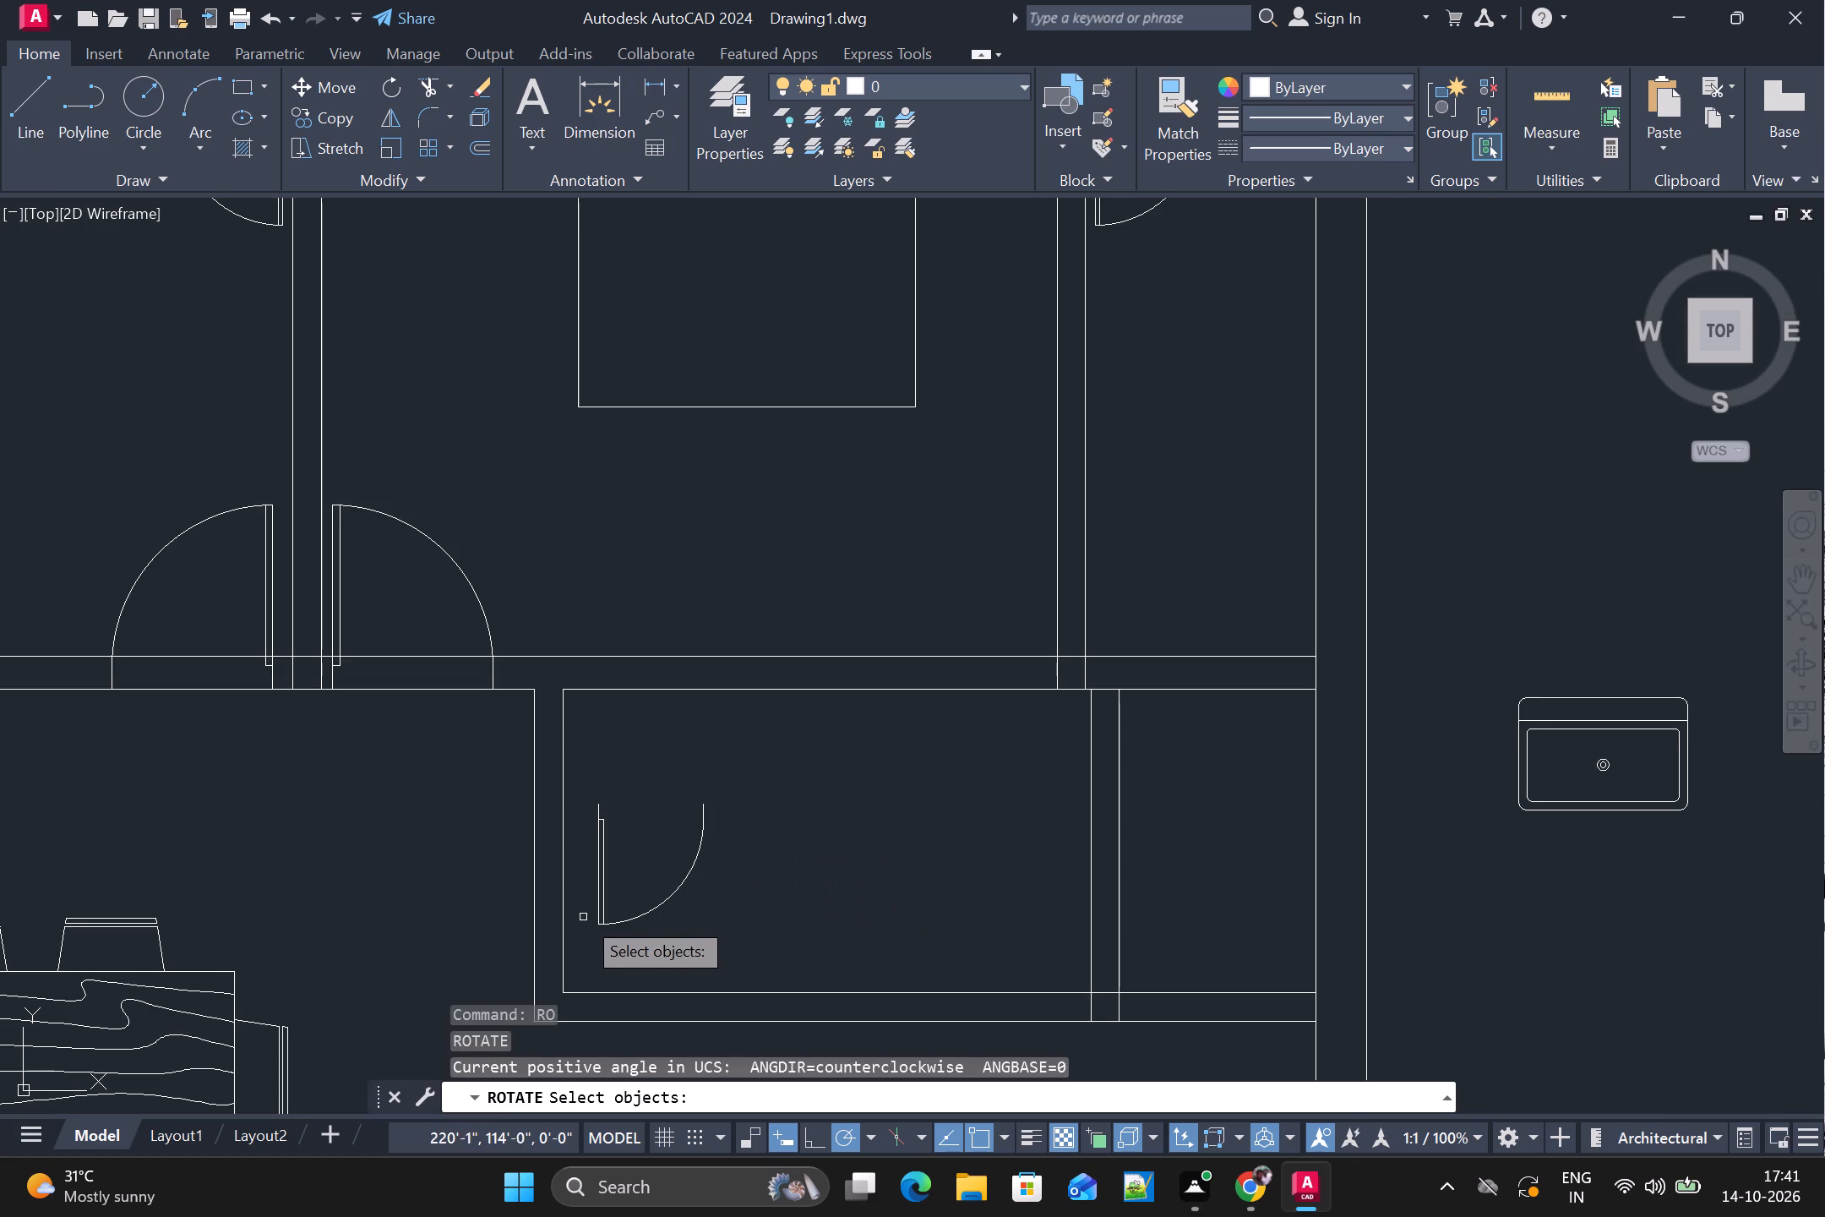
left_click(603, 913)
key("space")
left_click(601, 929)
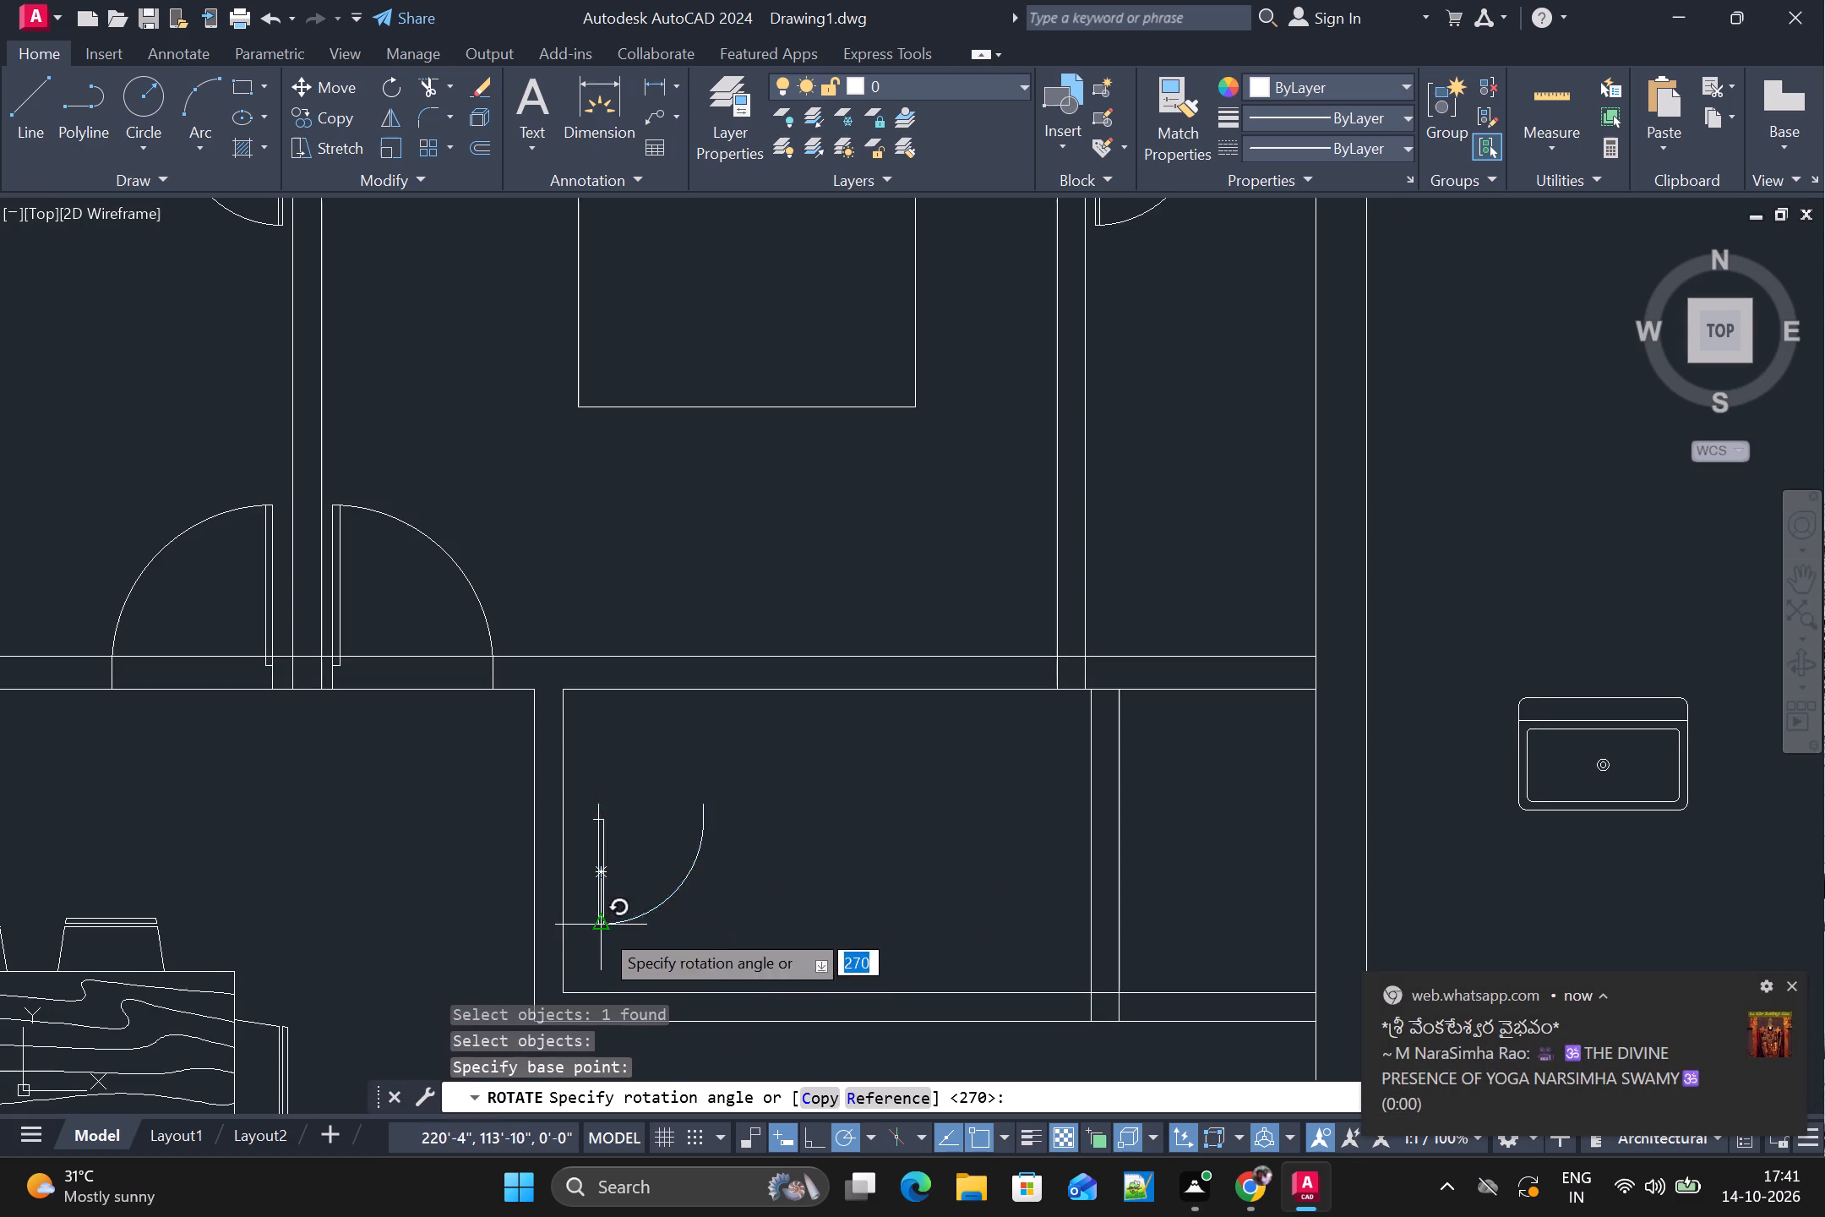
left_click(602, 609)
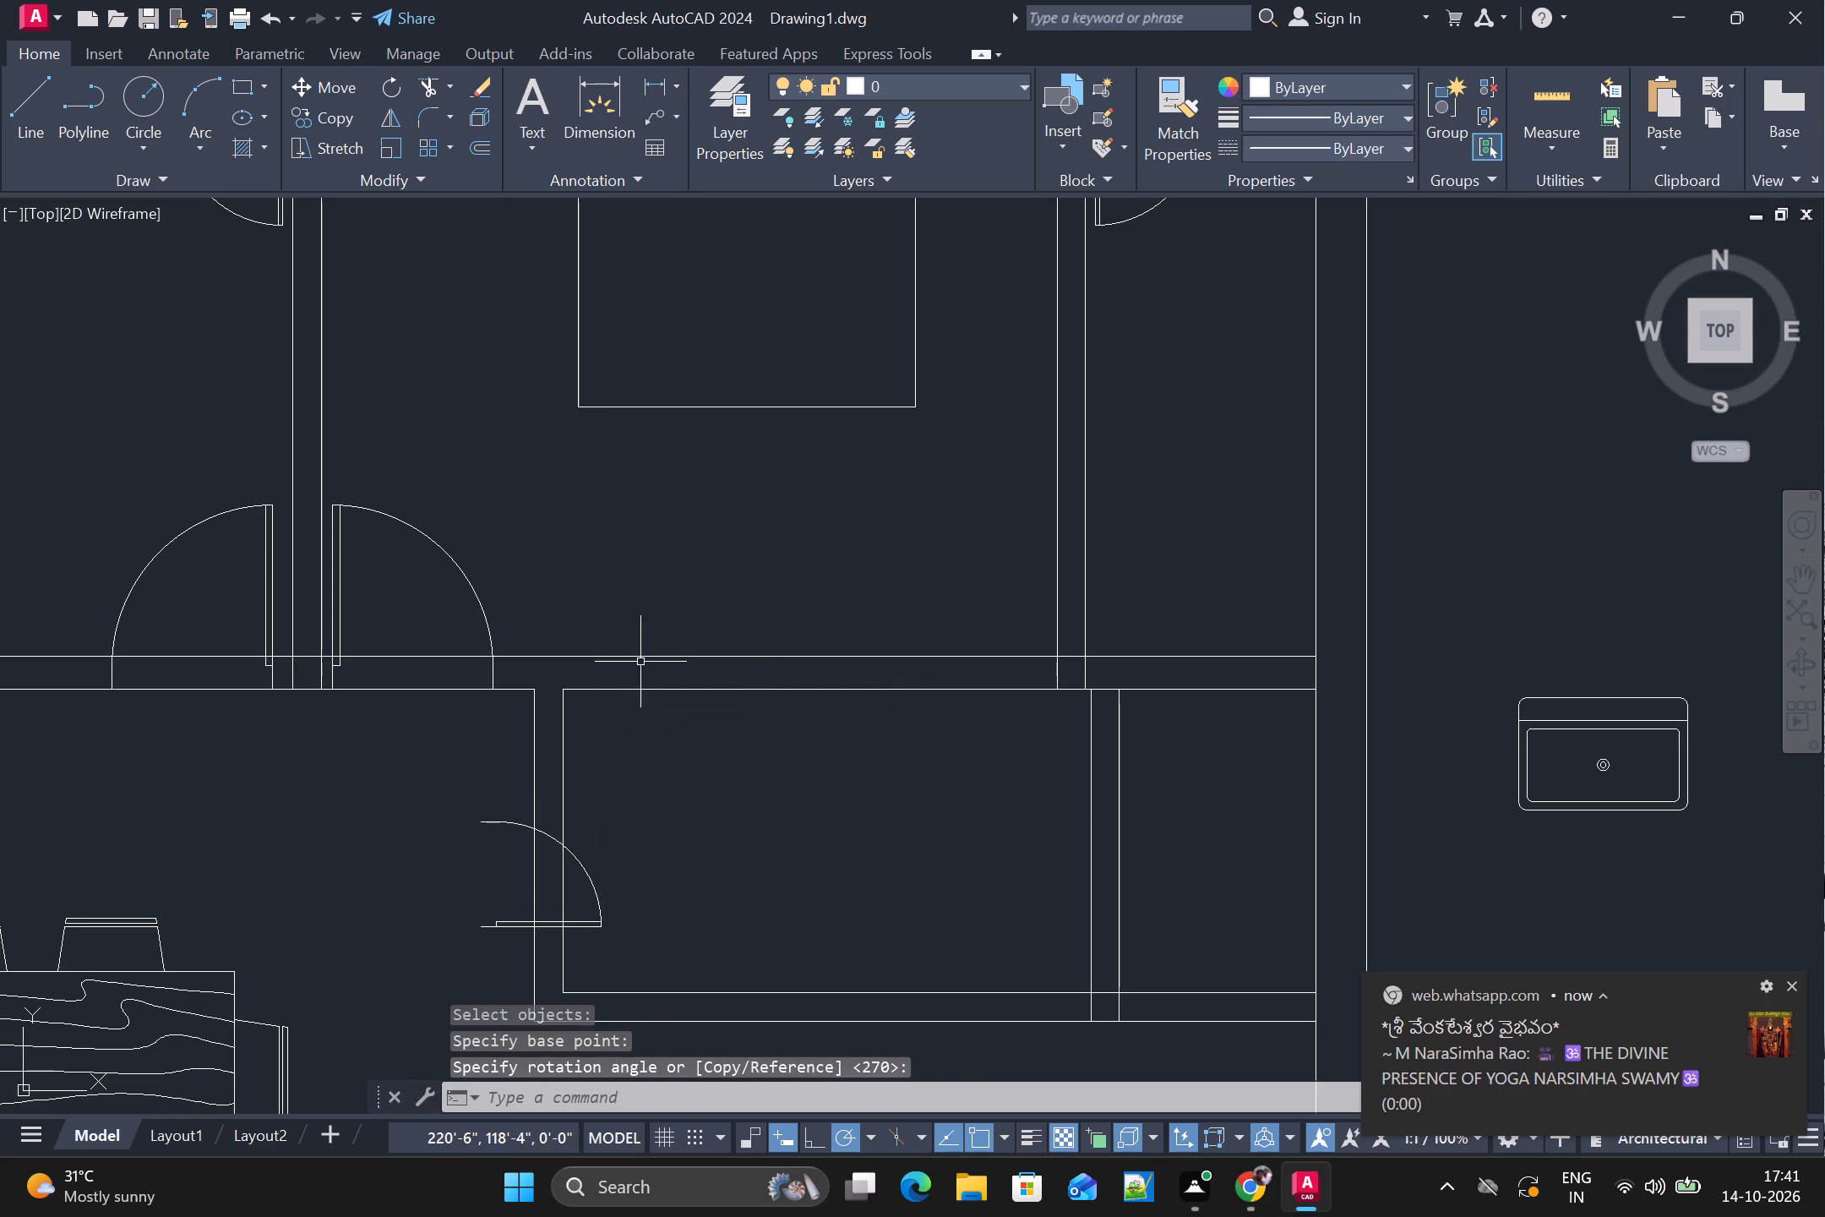
Move the rotated small door onto the outer face of the narrow room's left side wall, just above its lower corner.
middle_click_drag(632, 813, 760, 575)
scroll(748, 620, "down", 1)
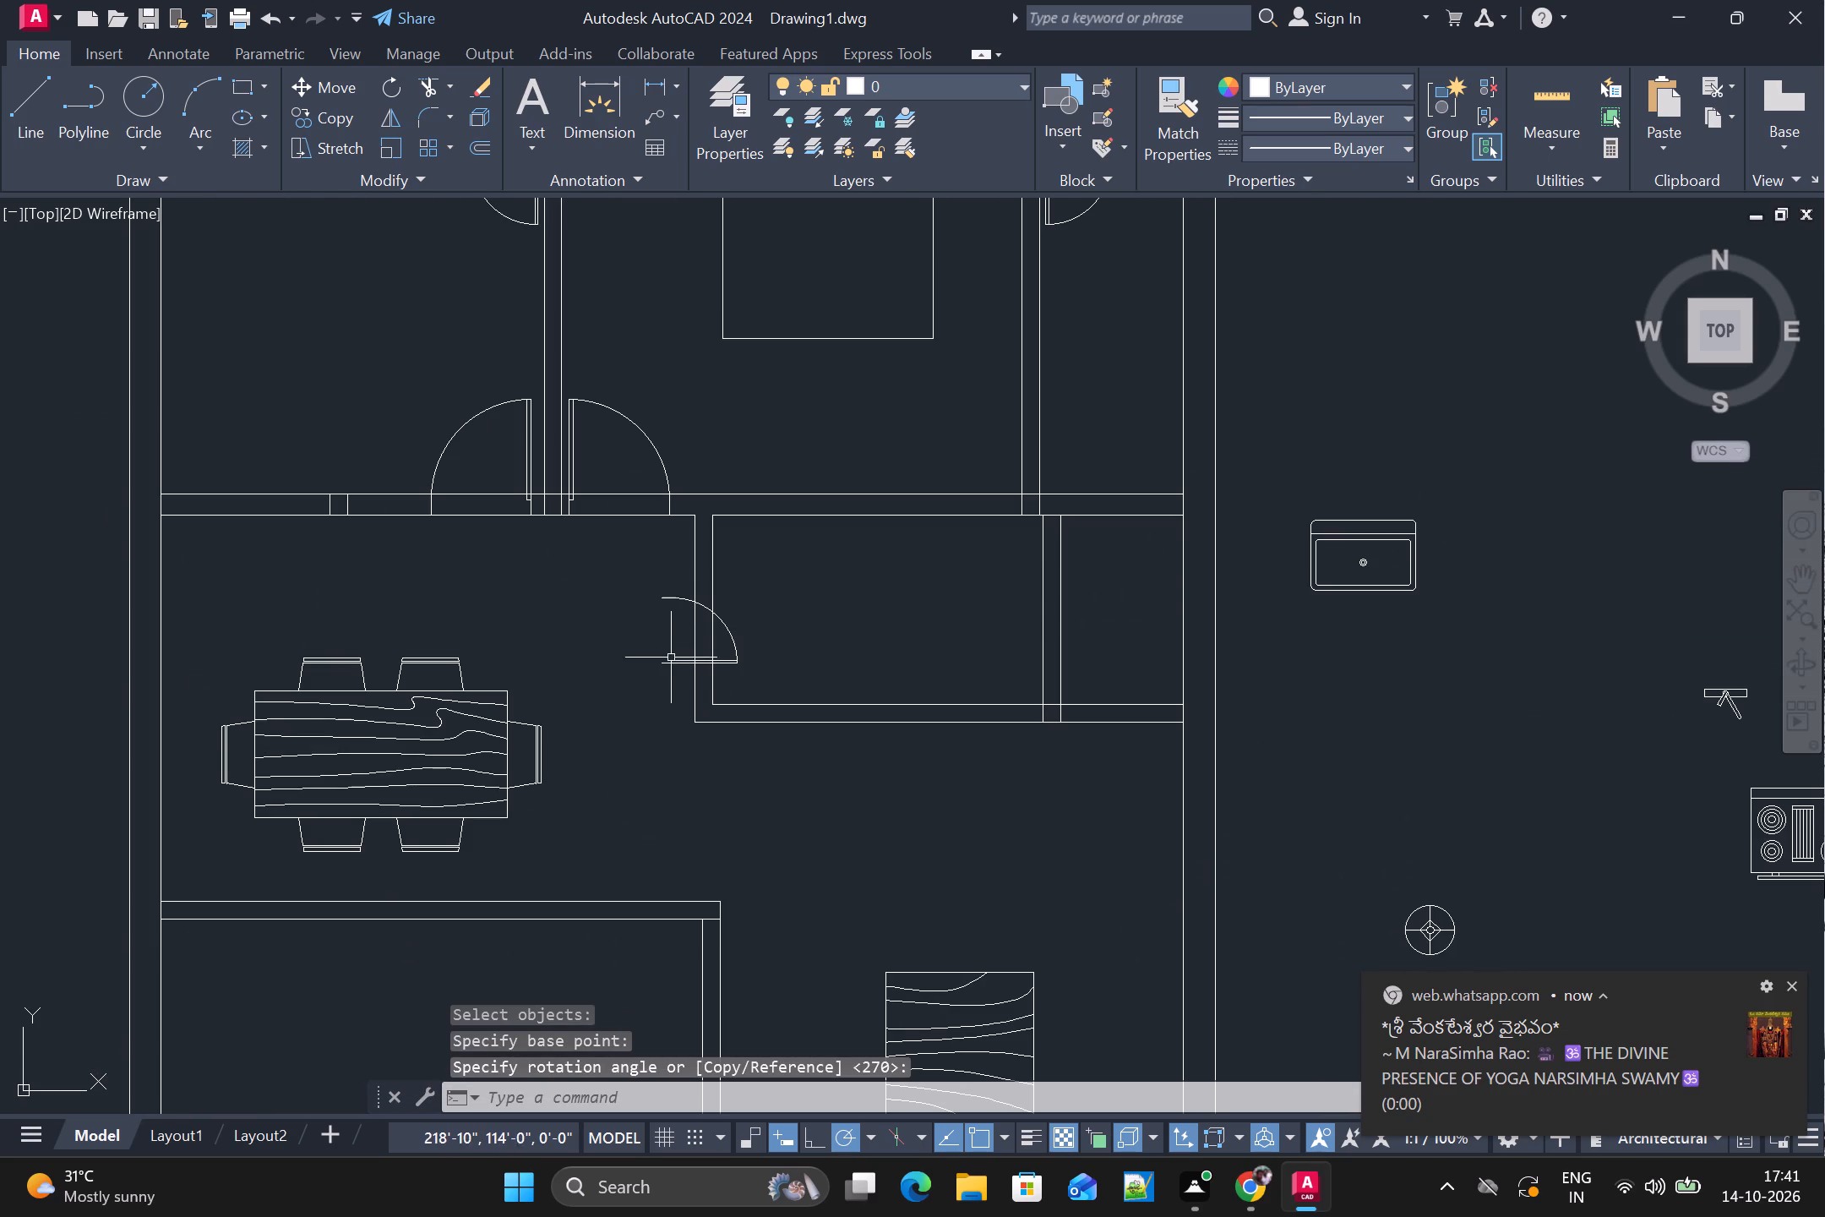
left_click(671, 665)
type("M")
key("space")
scroll(651, 661, "up", 1)
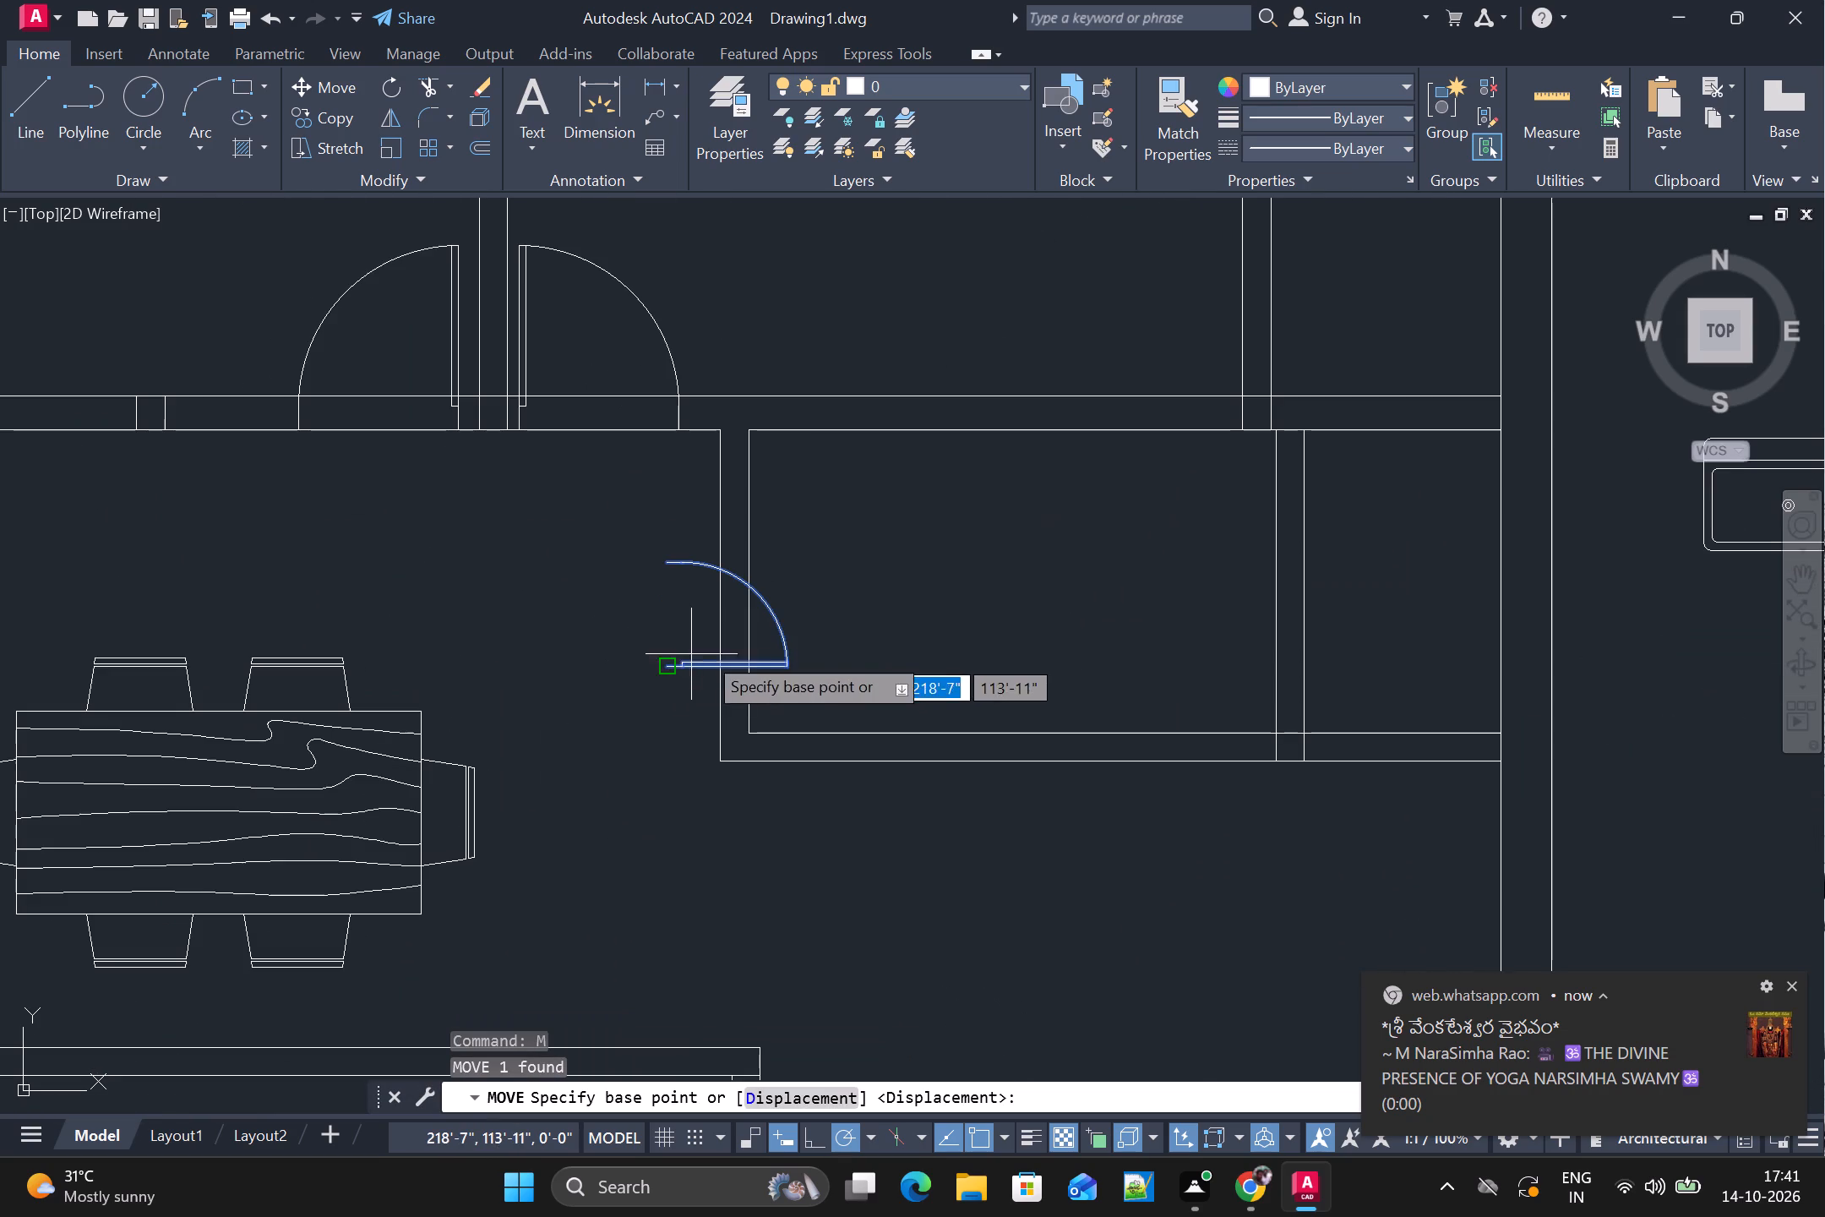
scroll(671, 673, "up", 3)
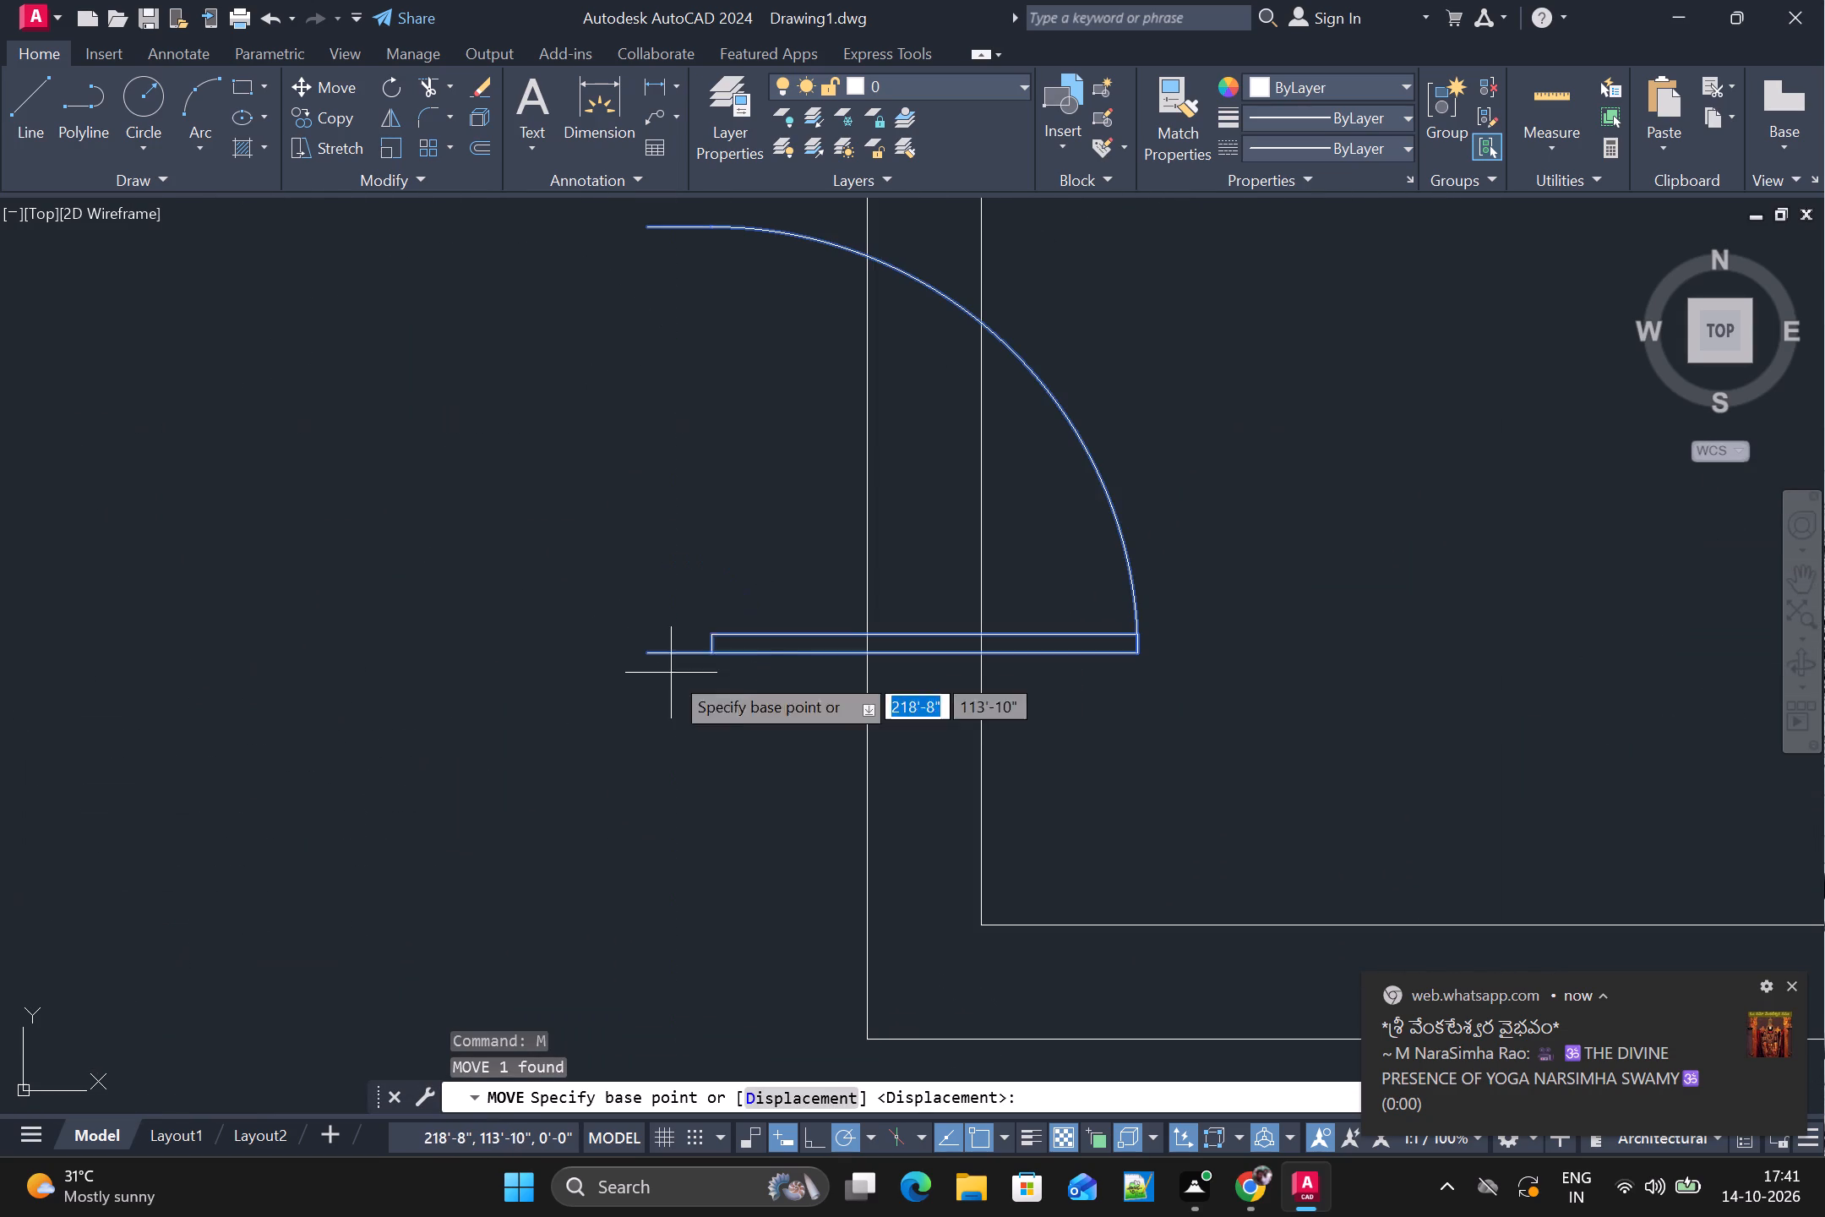
left_click(655, 654)
scroll(854, 734, "down", 3)
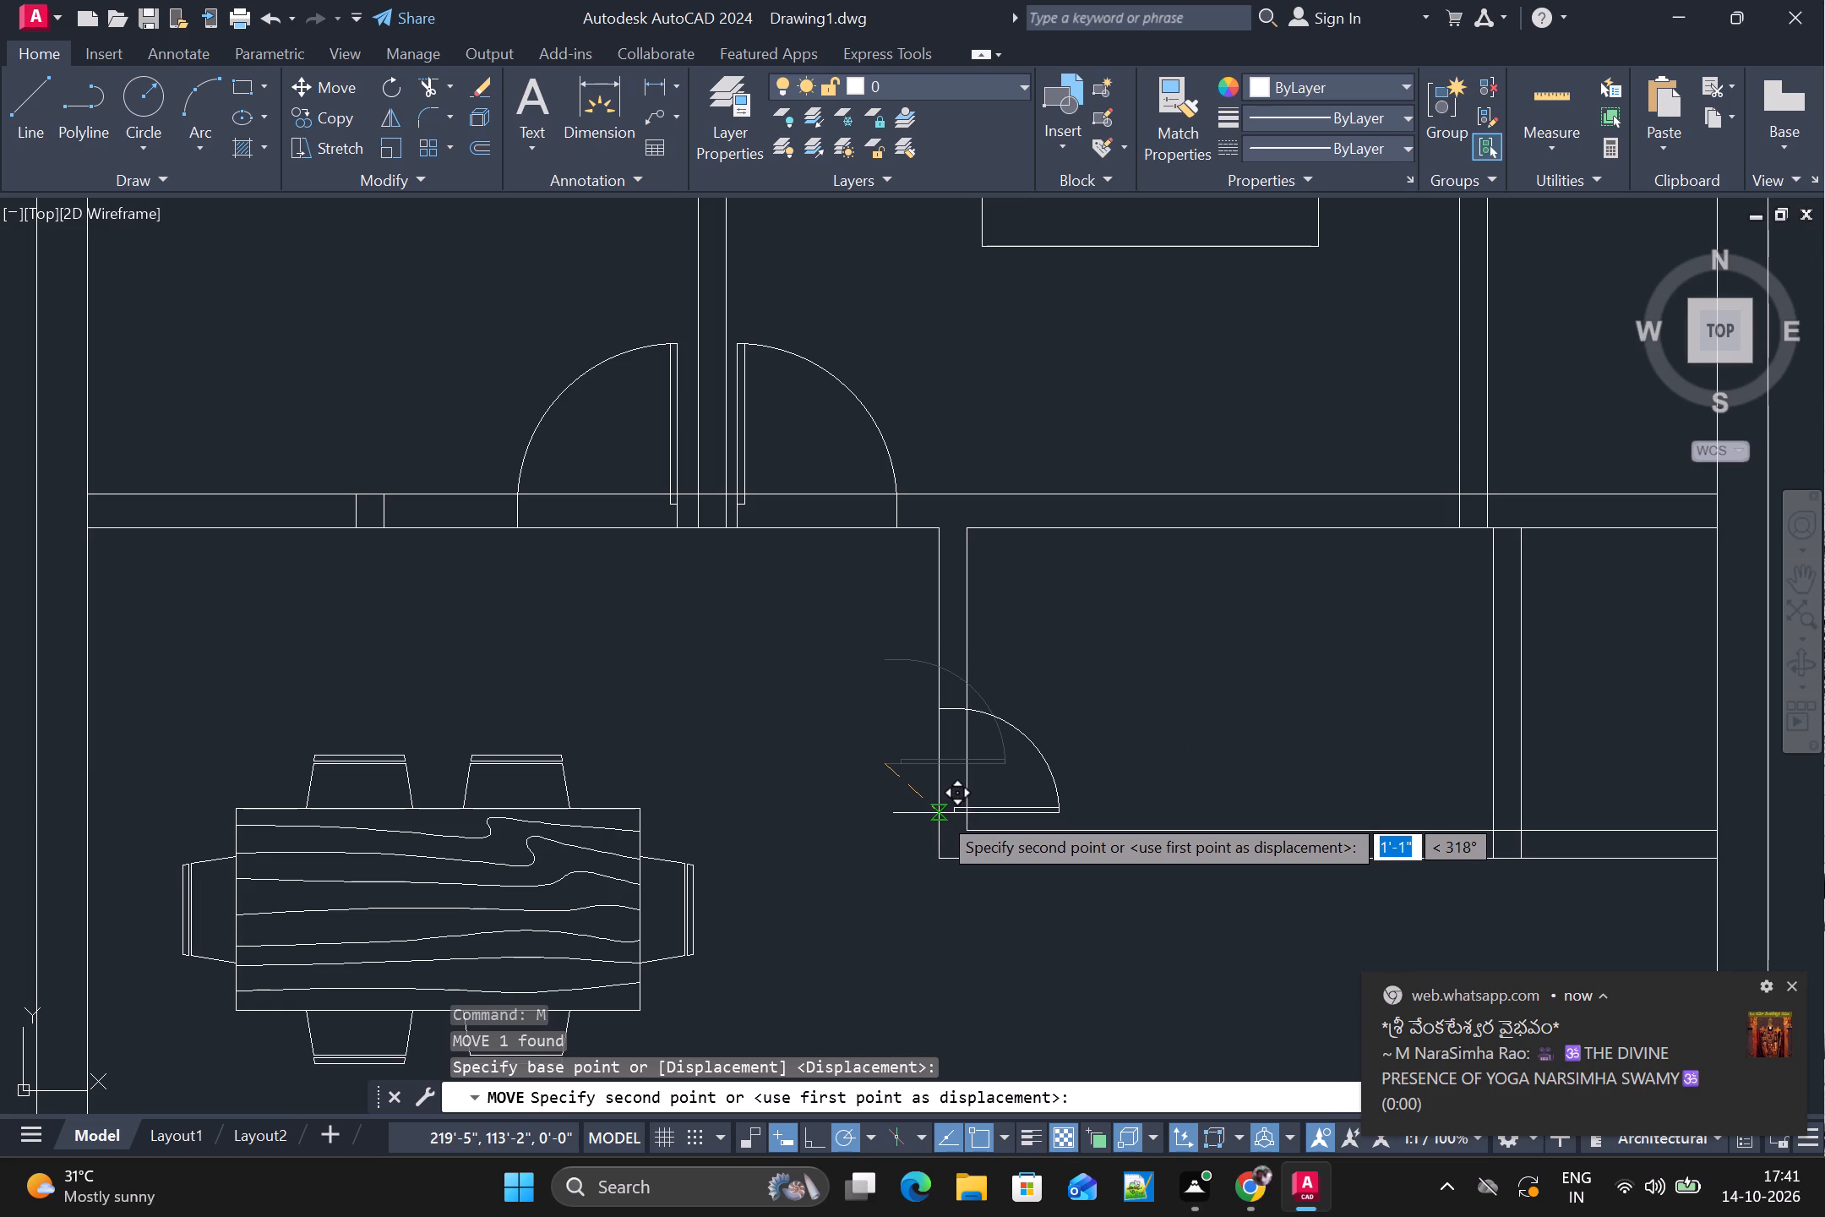
left_click(939, 813)
scroll(1129, 807, "down", 2)
Copy the larger bedroom door with the left-hand swing to the vertical partition near the wood-textured square table, above the lower horizontal partition.
middle_click_drag(1226, 816, 1095, 816)
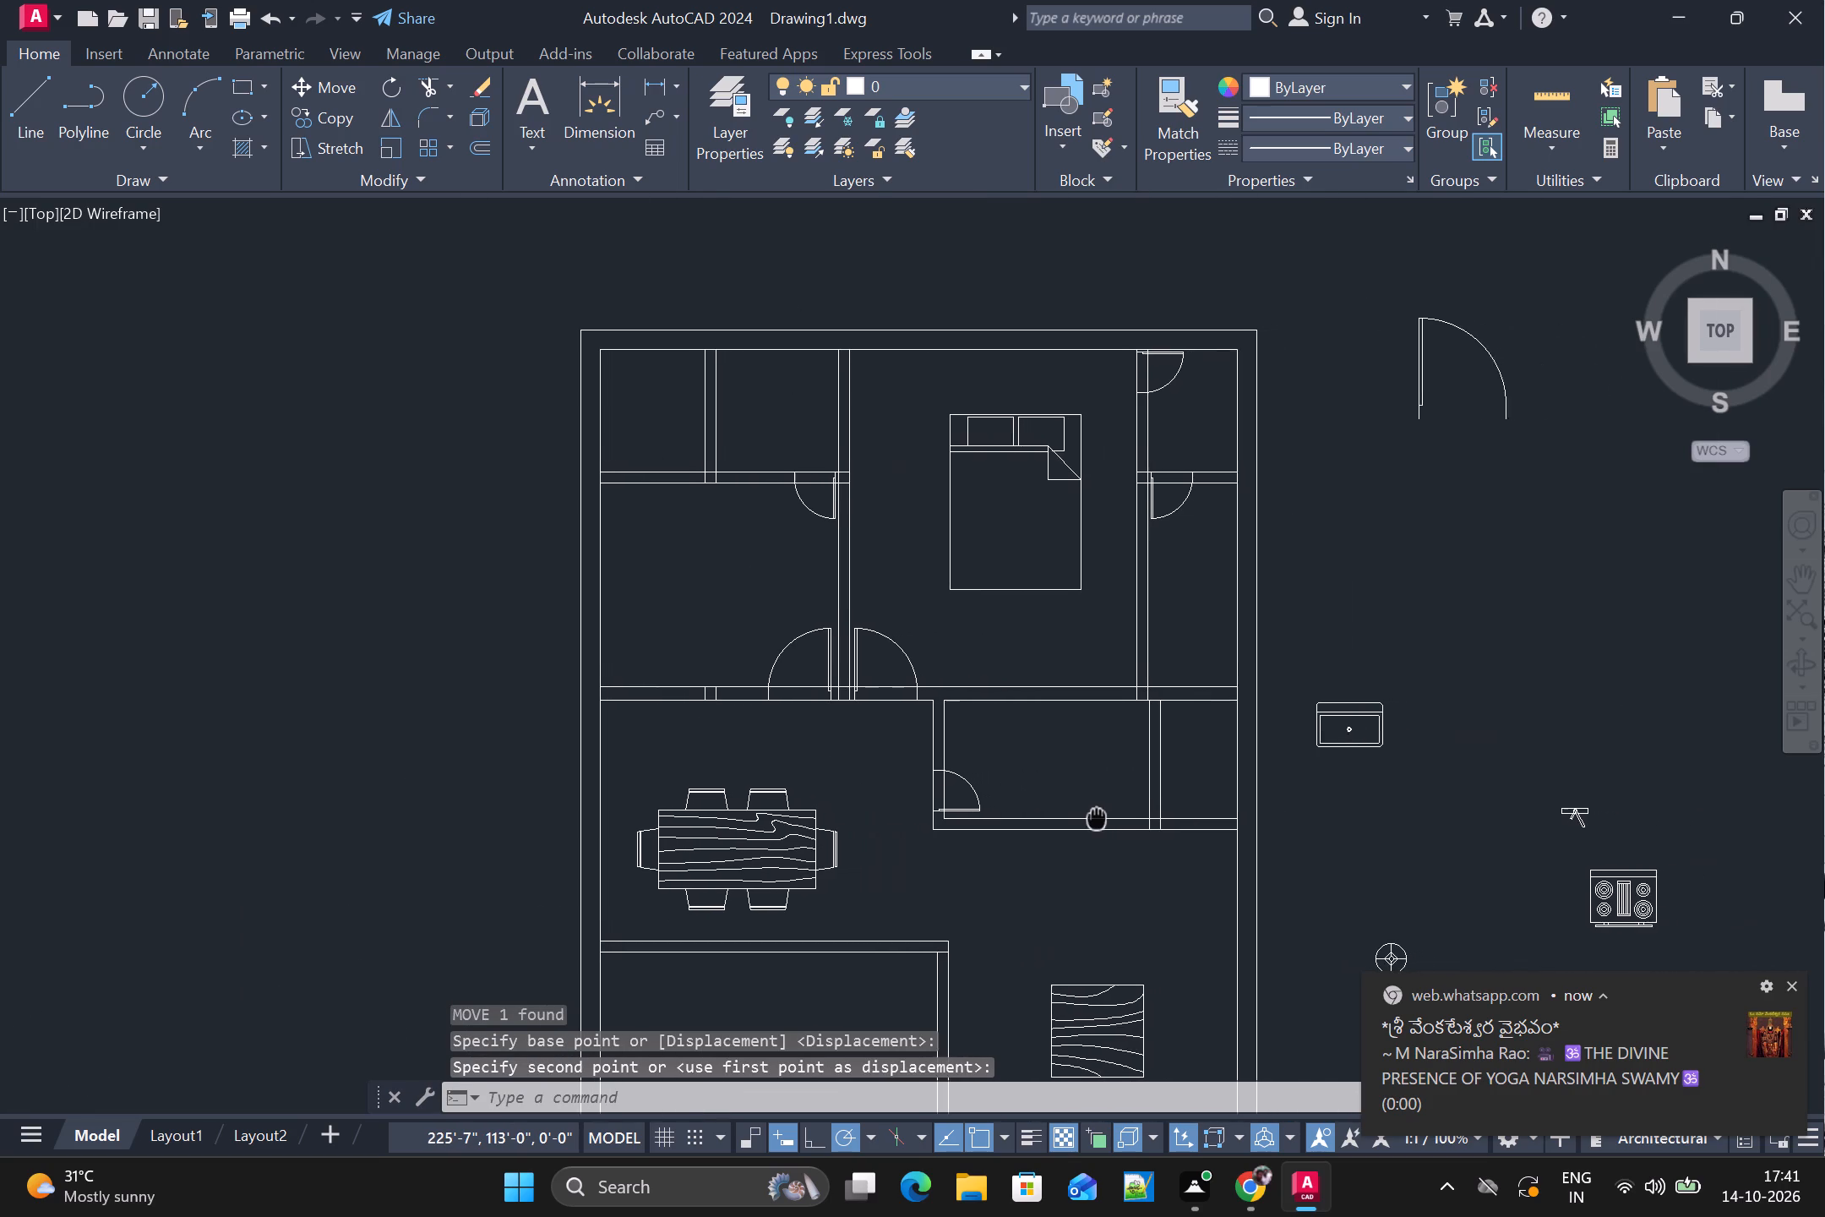
middle_click_drag(1095, 816, 1090, 817)
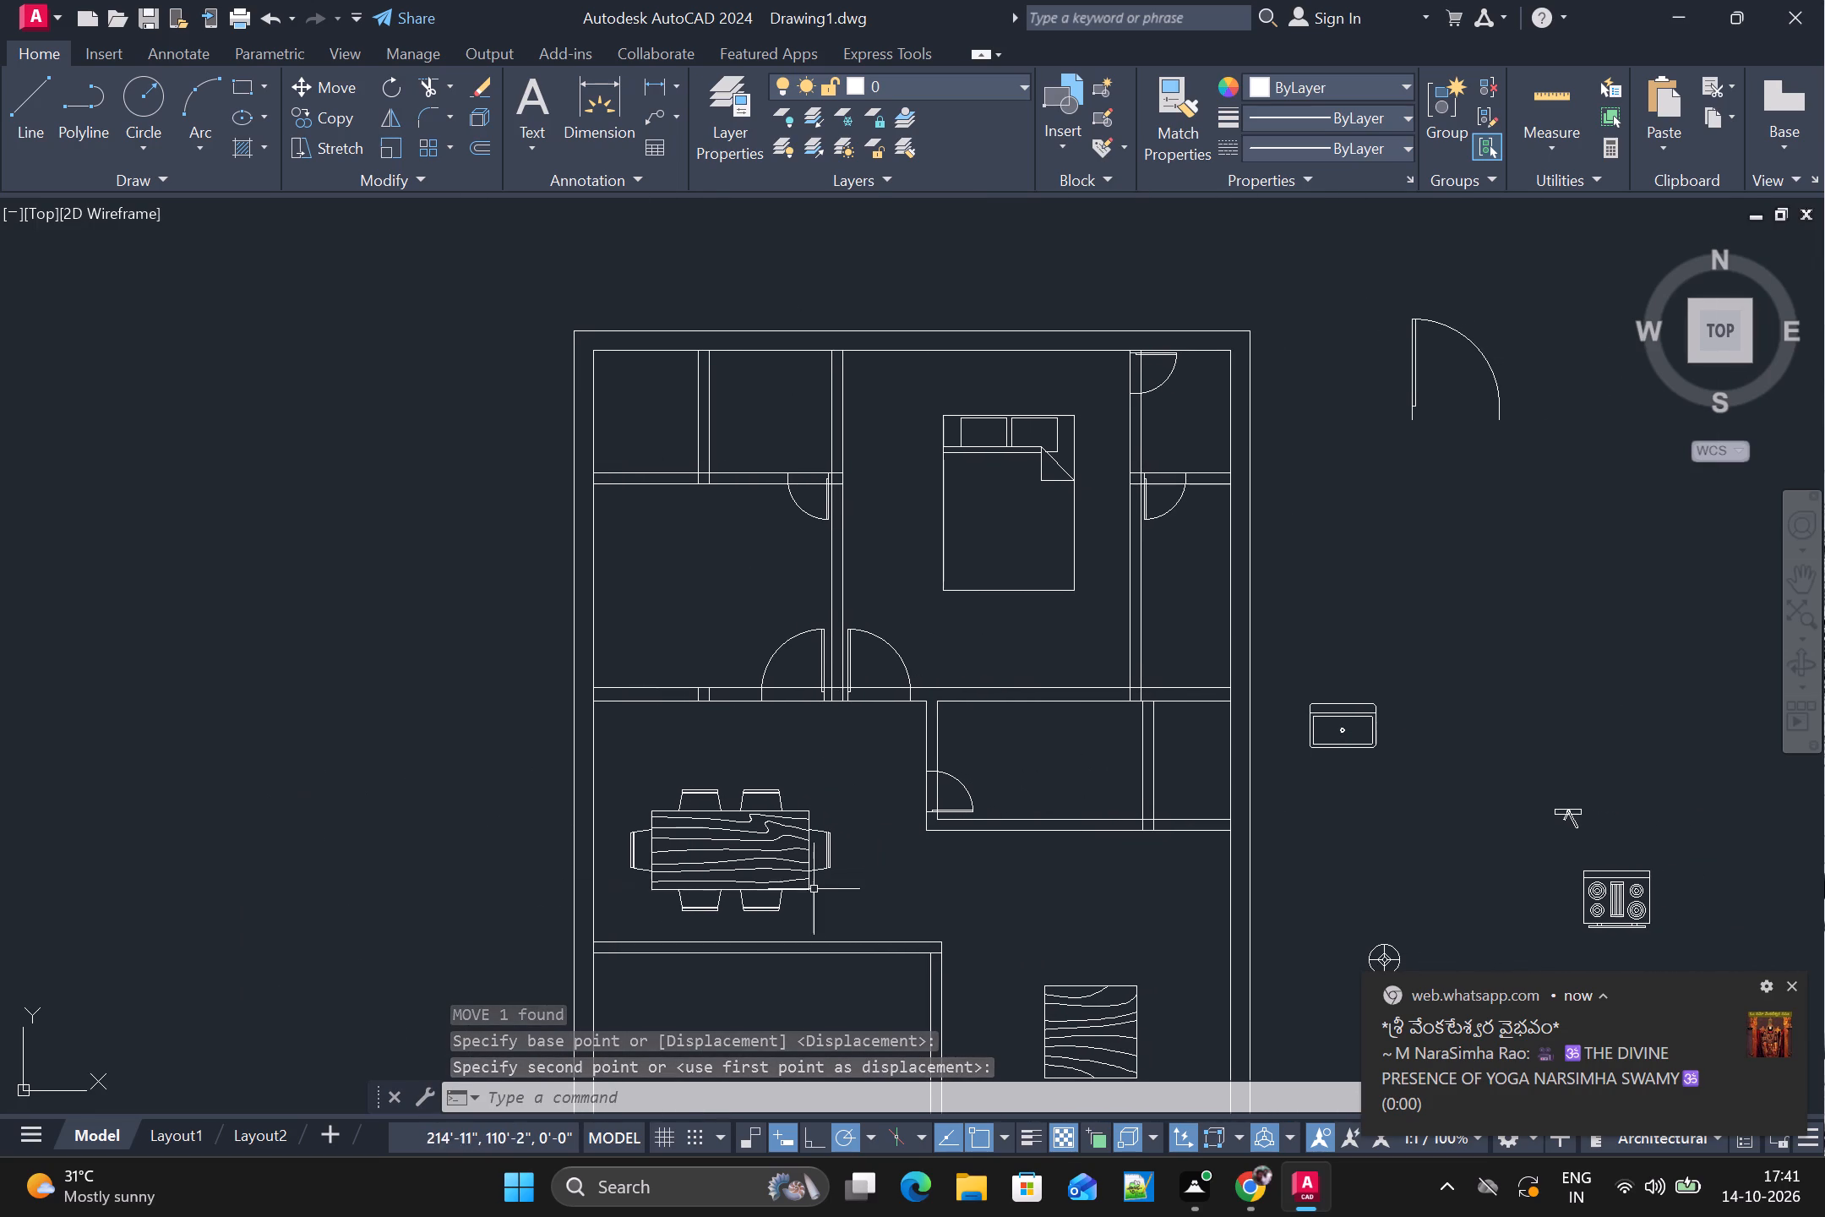
middle_click_drag(815, 888, 826, 760)
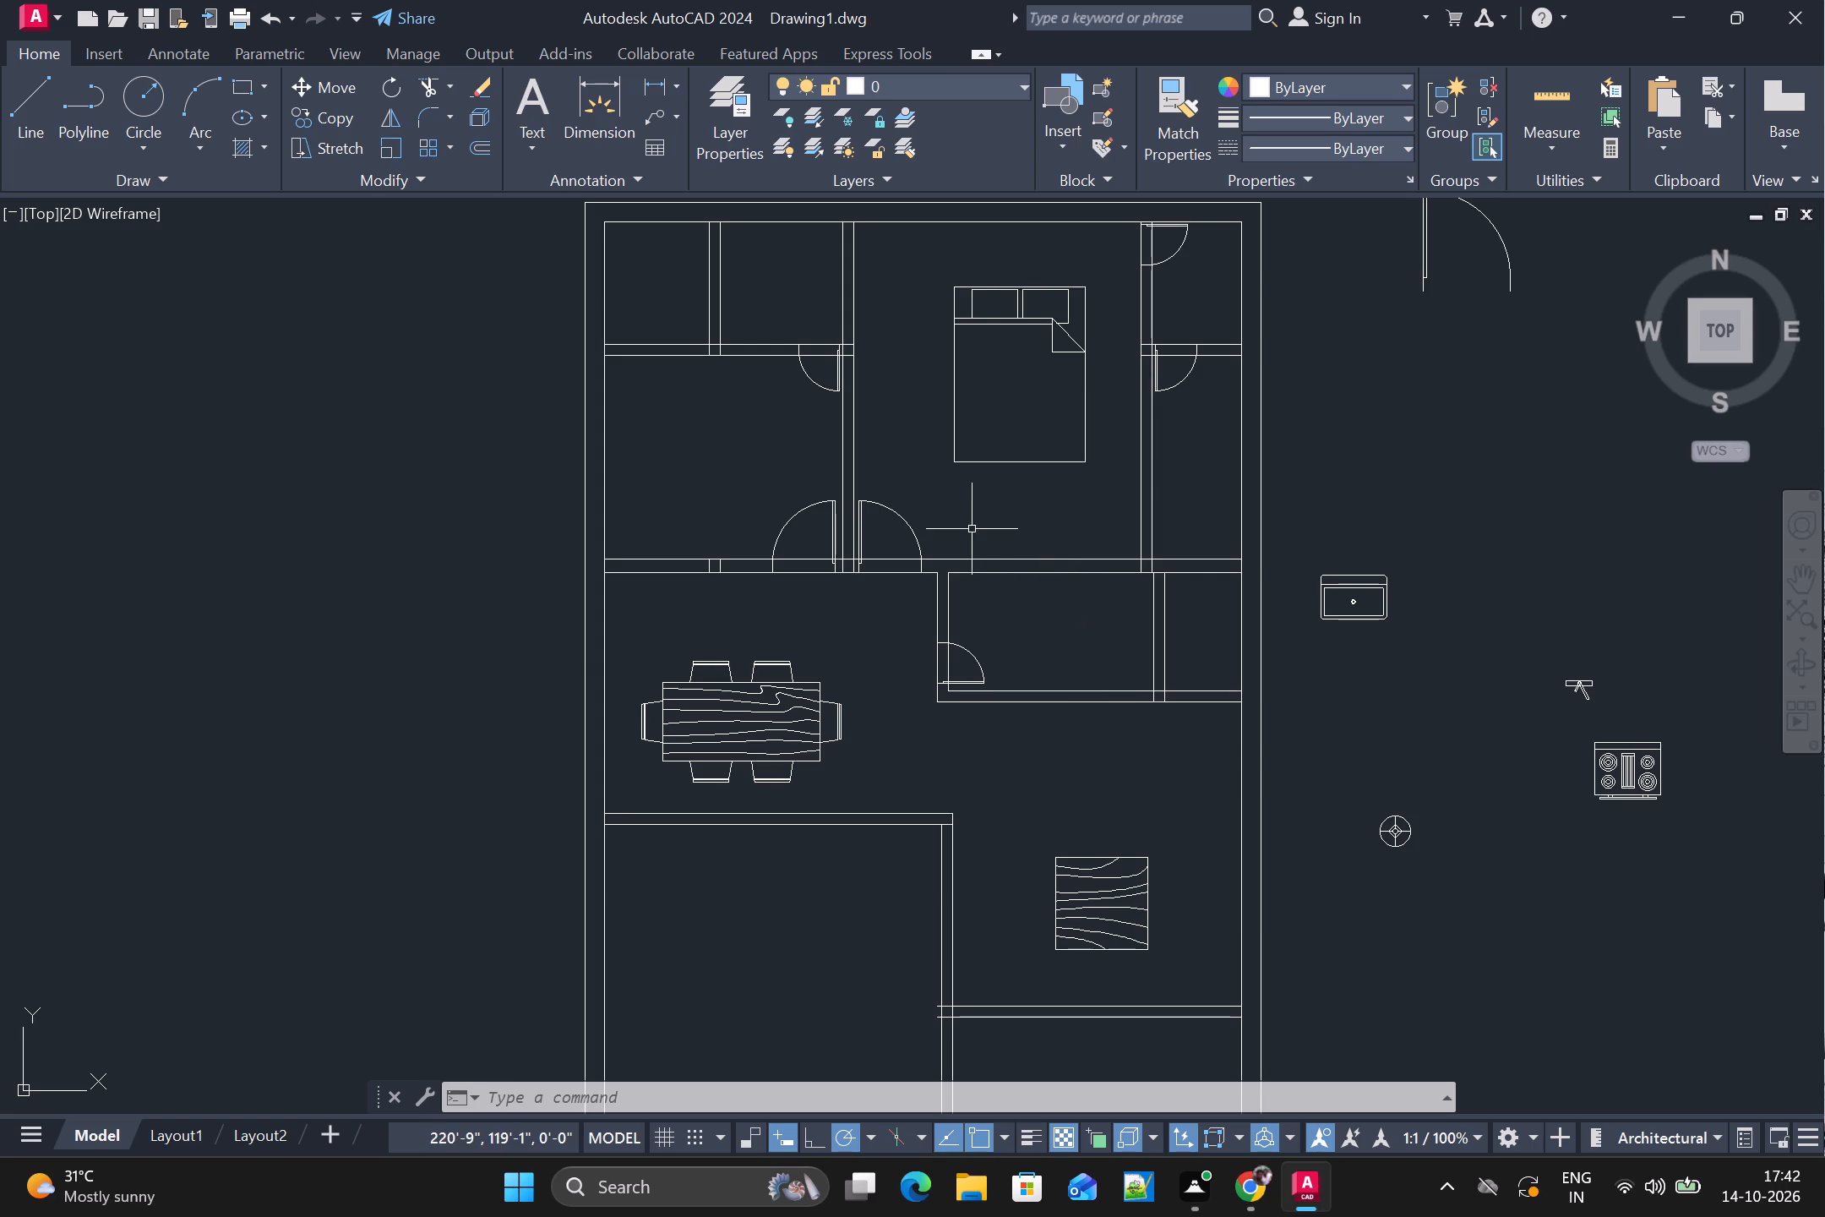
left_click(833, 531)
key("ctrl+c")
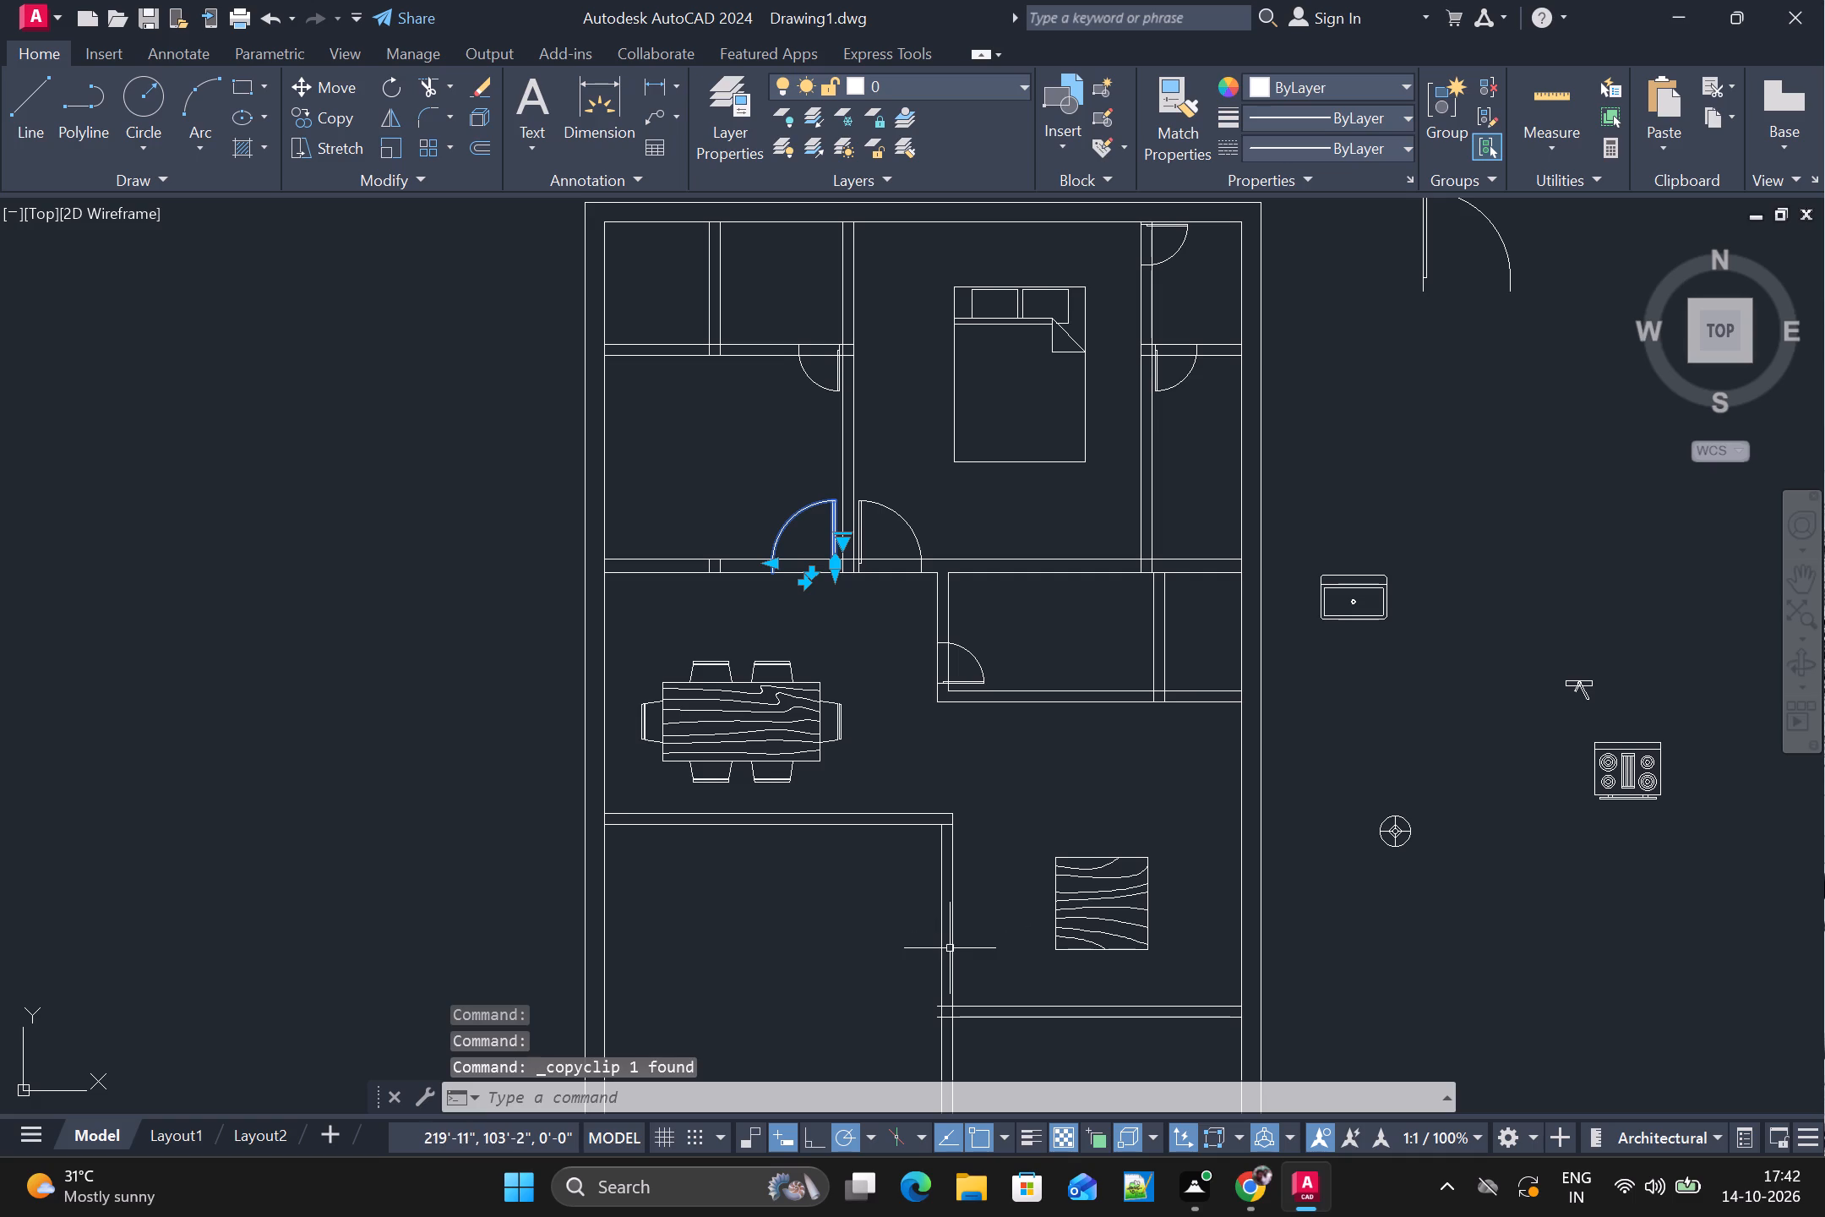
middle_click_drag(953, 941, 940, 772)
scroll(954, 845, "up", 1)
key("ctrl+v")
left_click(930, 856)
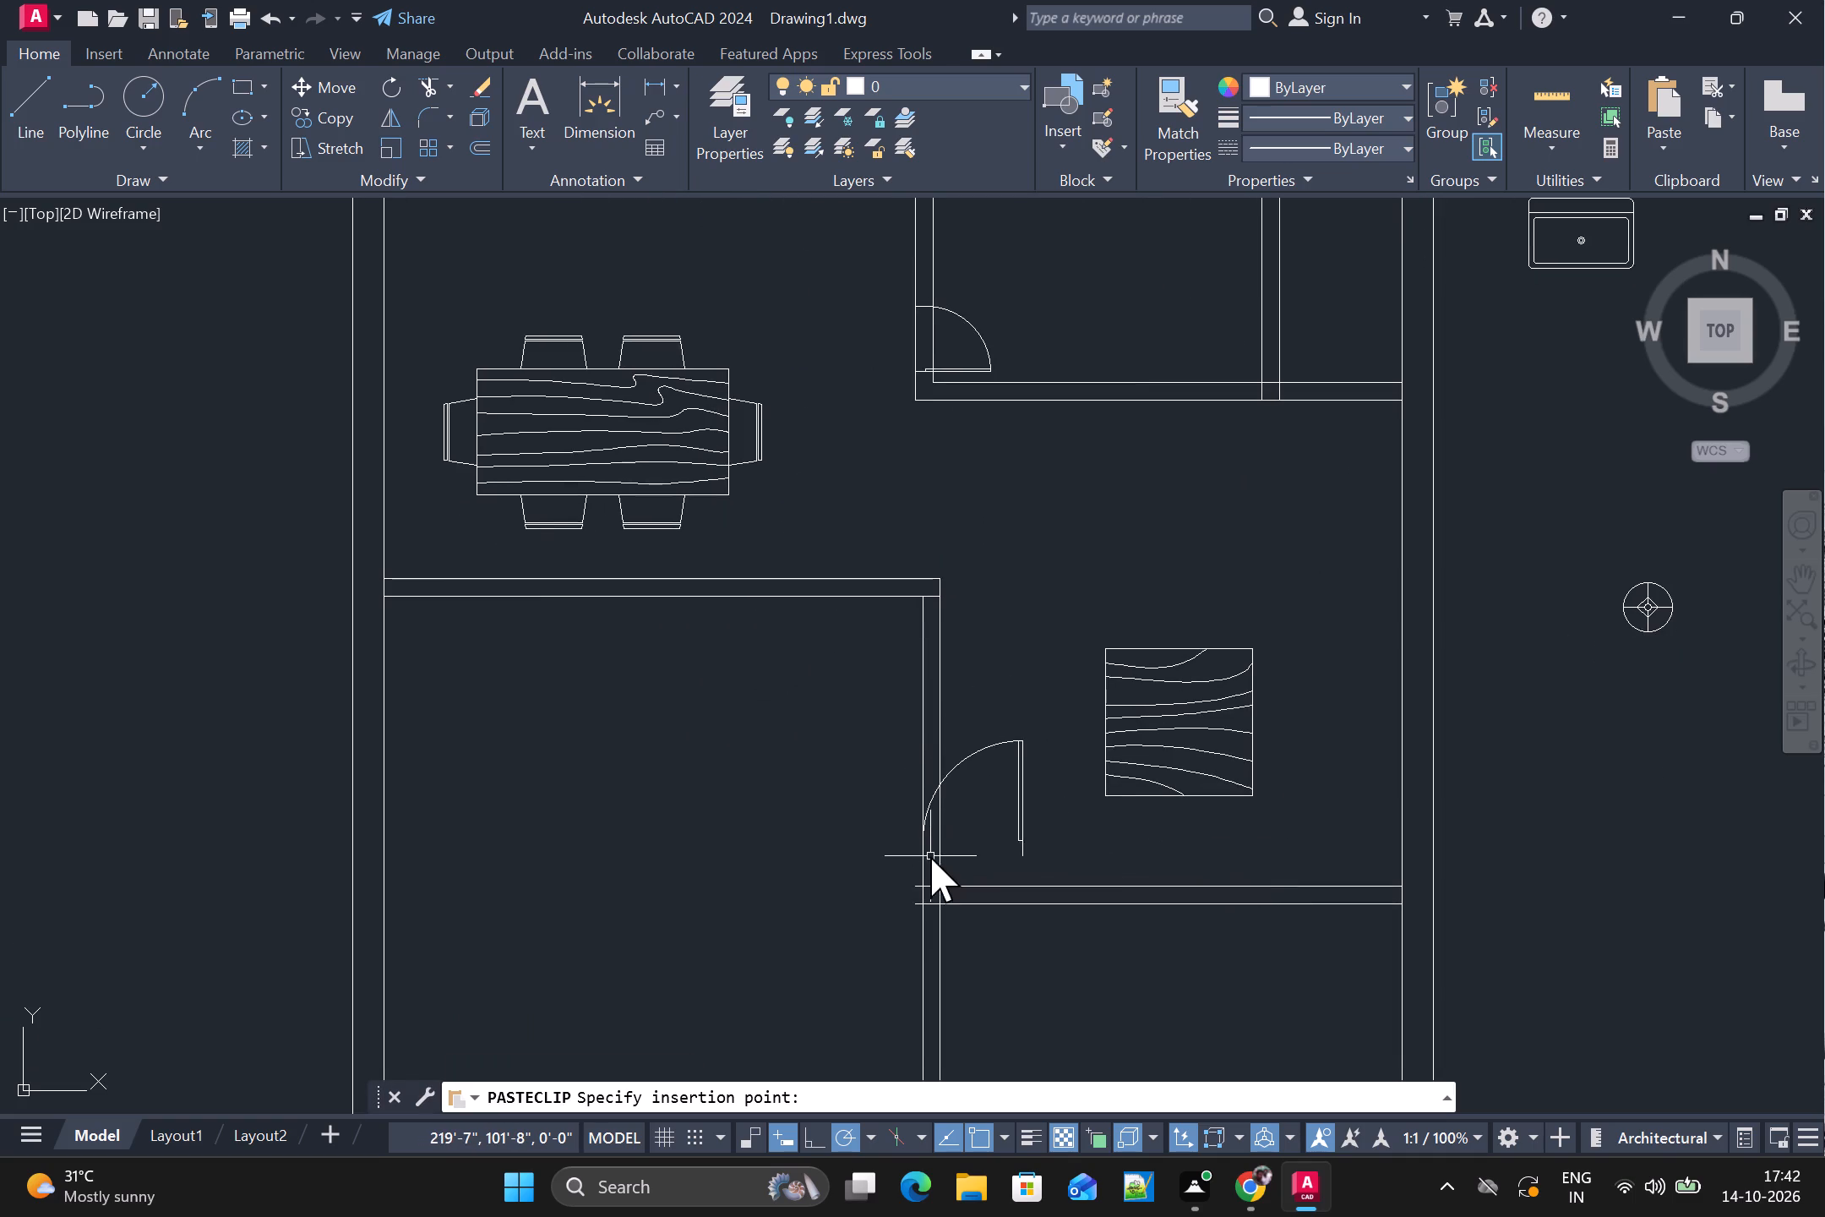
Rotate the pasted larger door about the top of its leaf so the leaf crosses the vertical partition horizontally with its swing above.
key("r")
key("o")
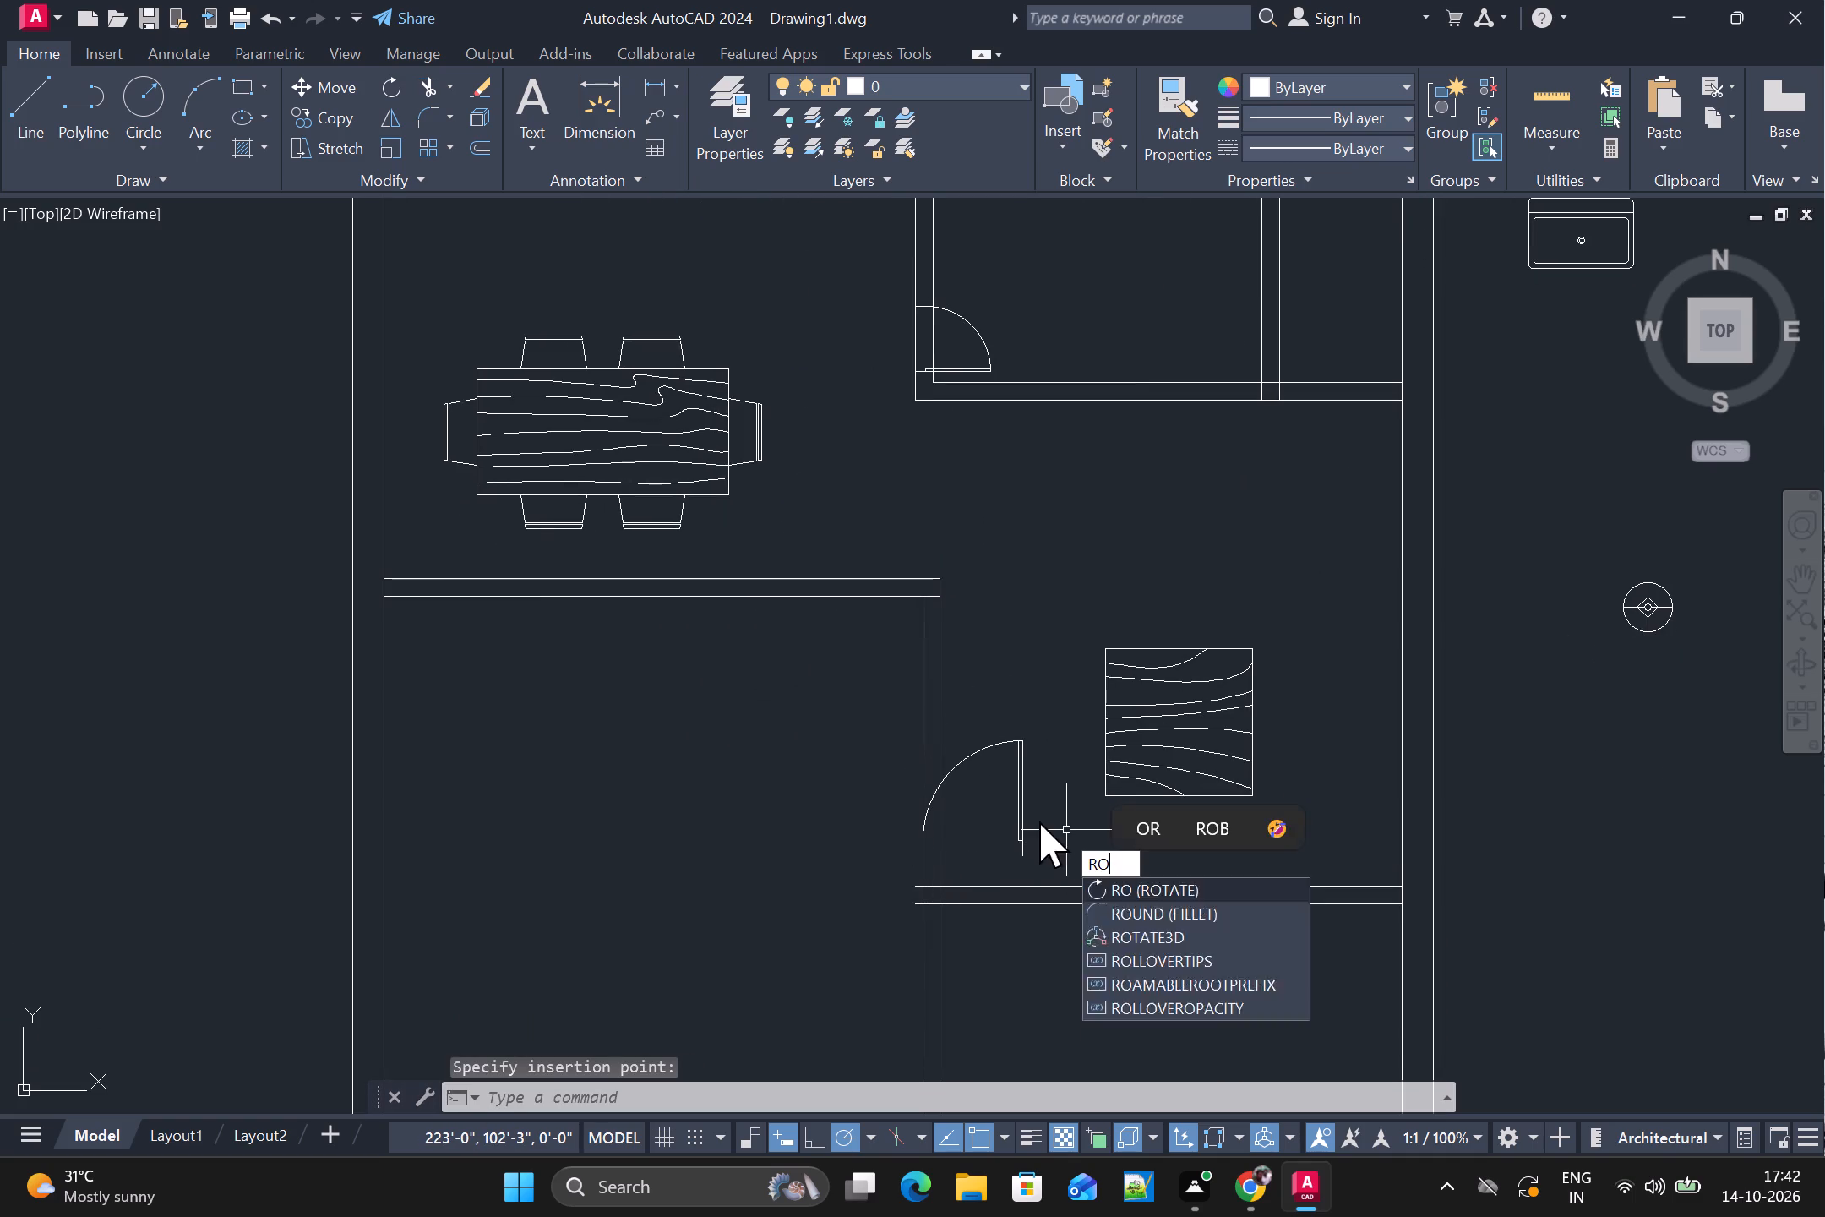
key("Return")
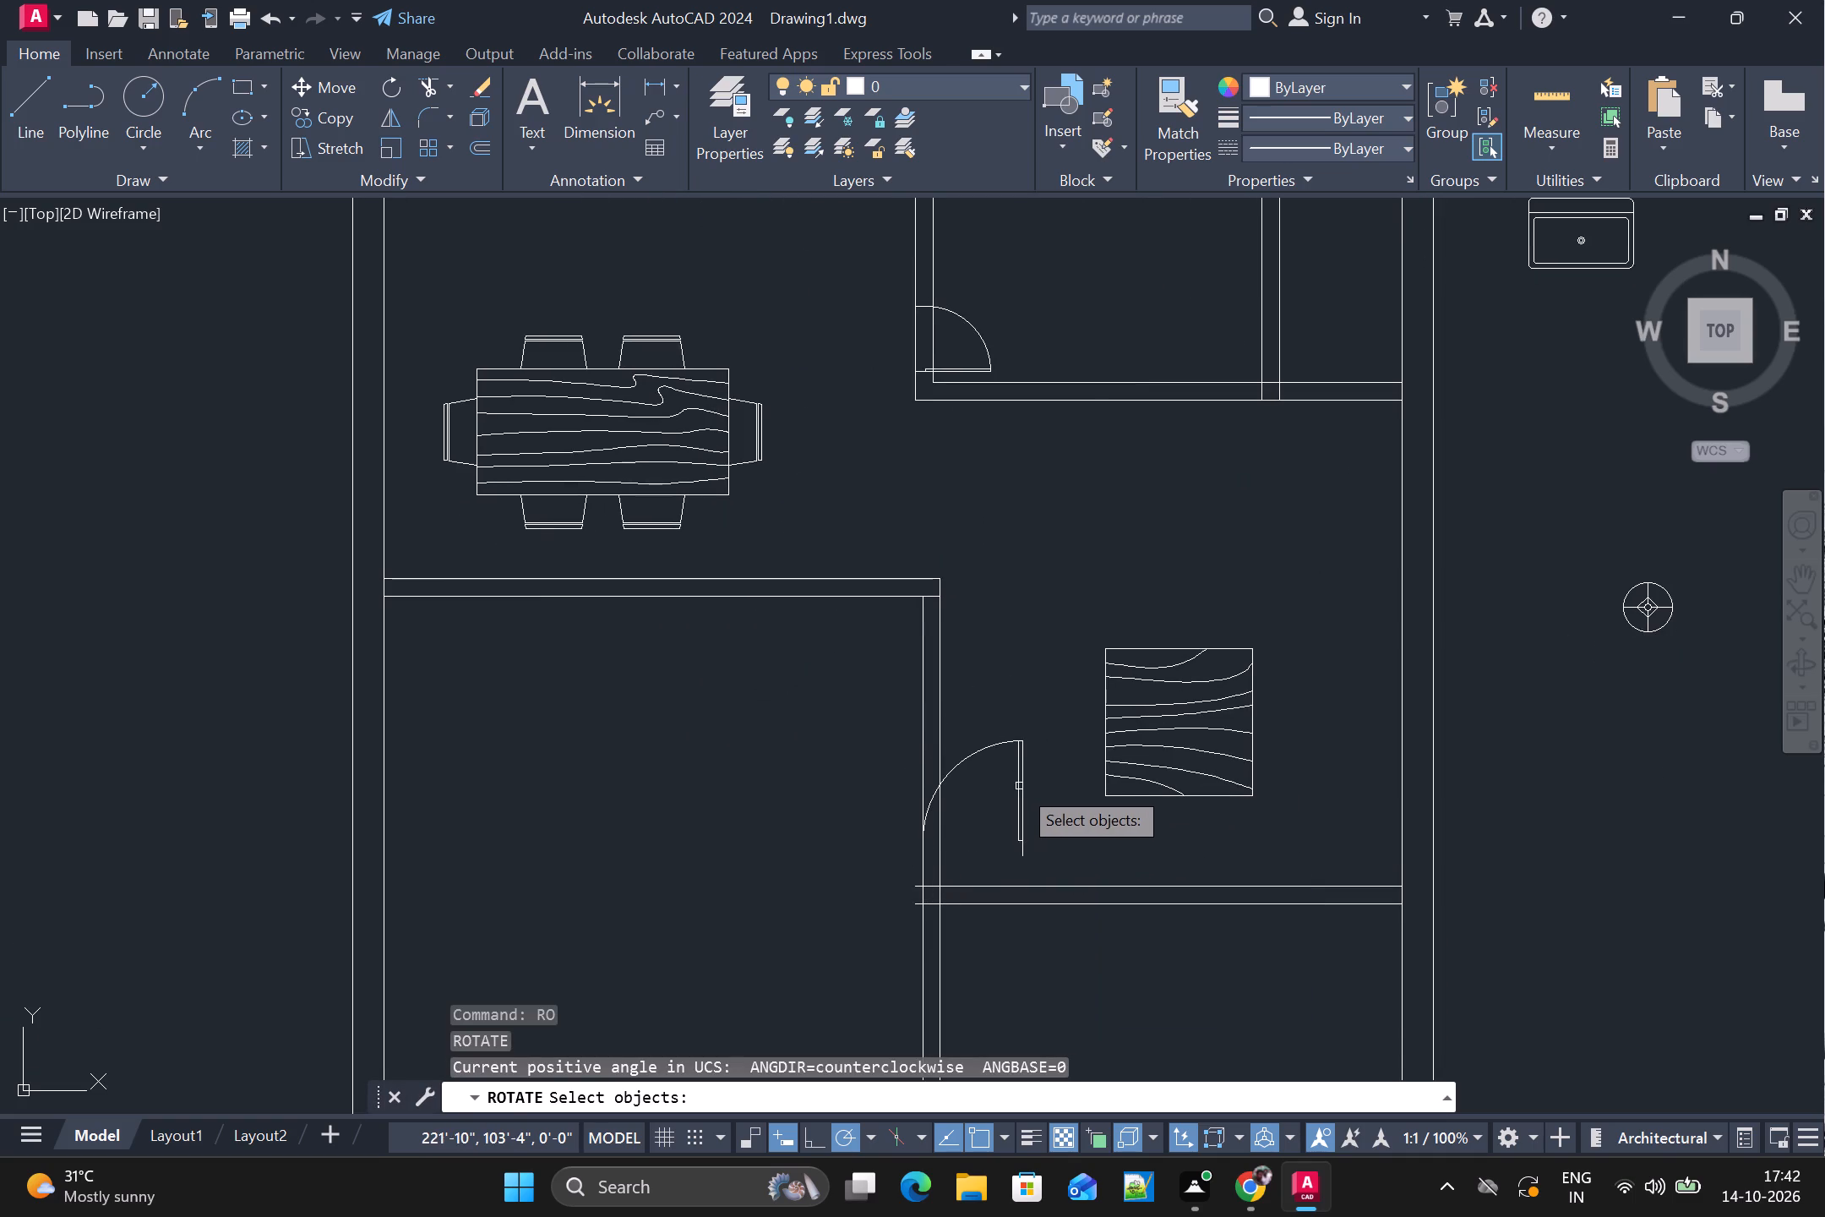
left_click(1019, 786)
key("space")
left_click(1015, 740)
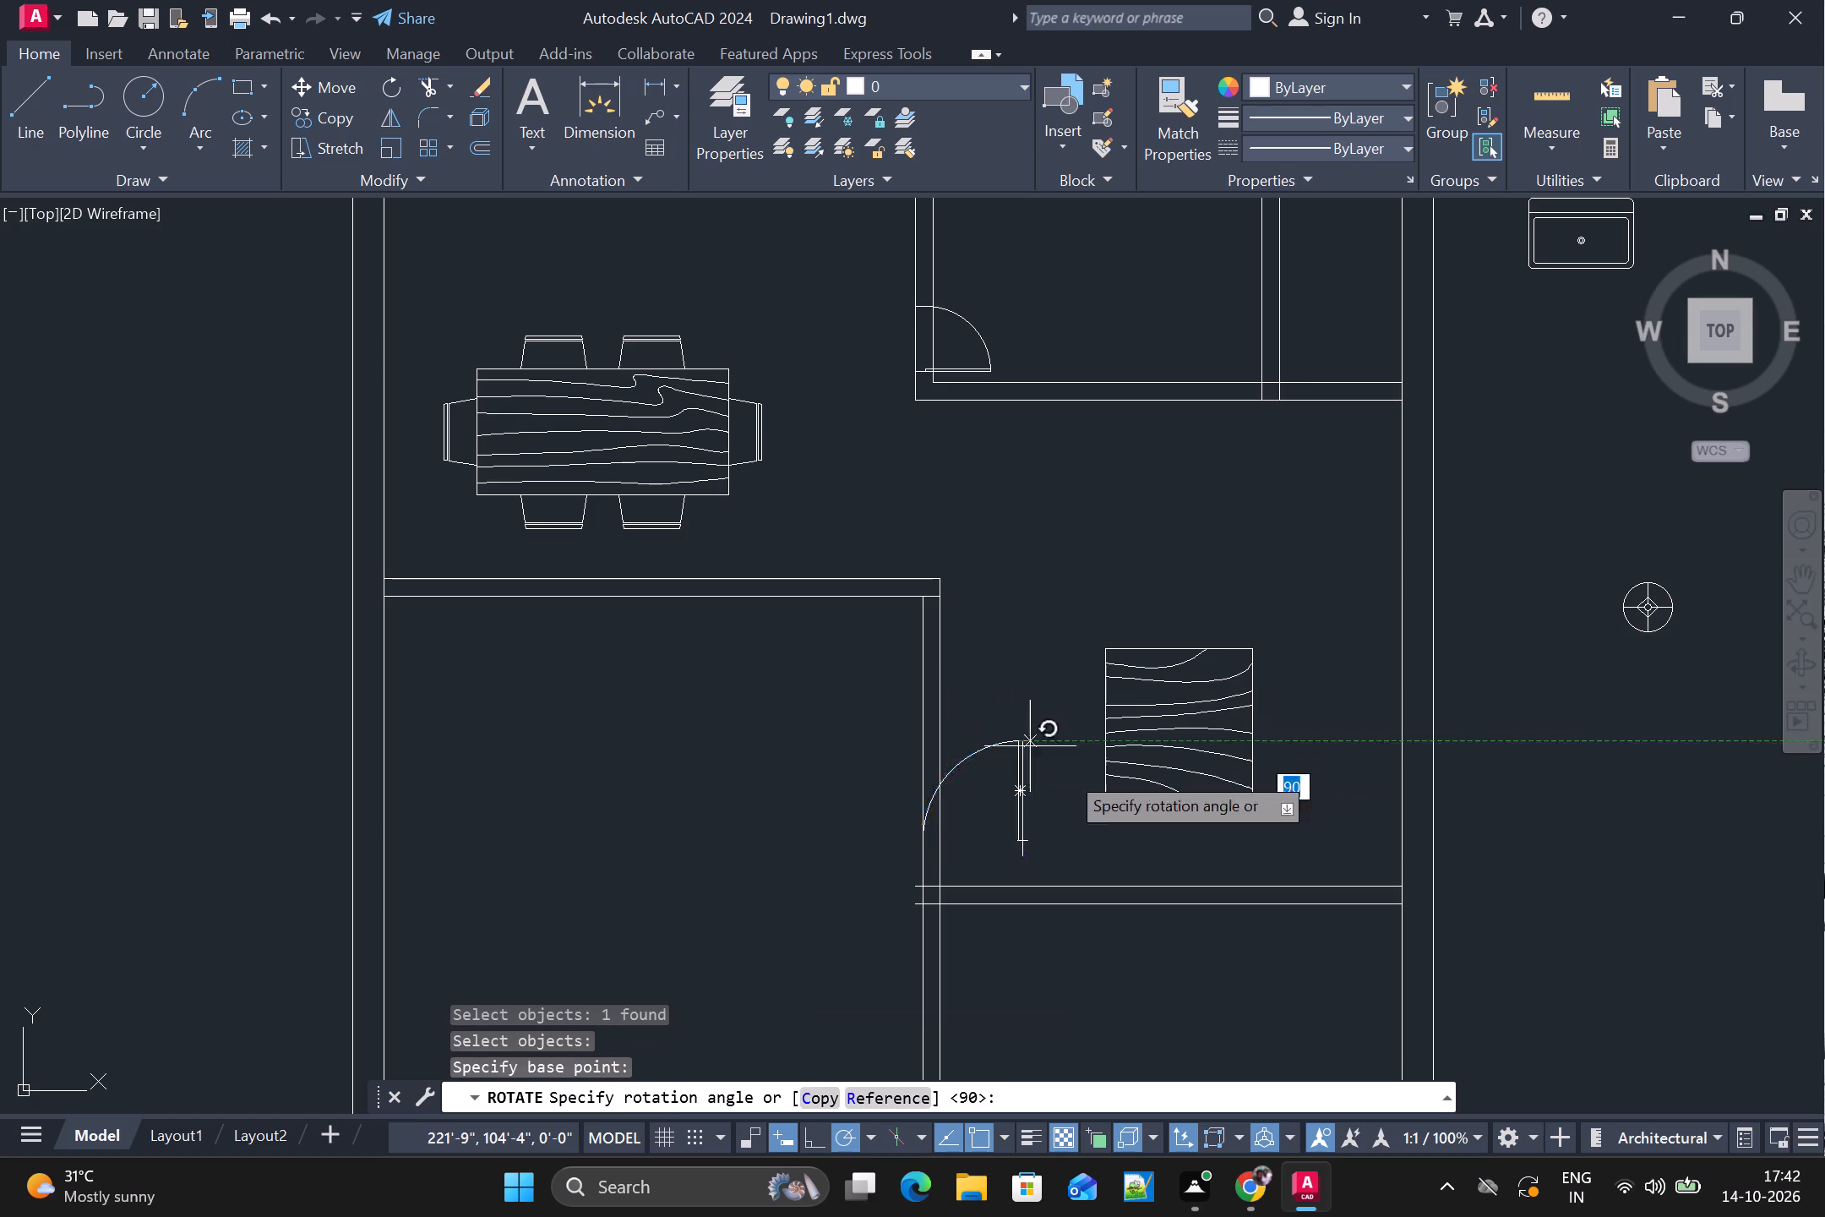
left_click(1020, 949)
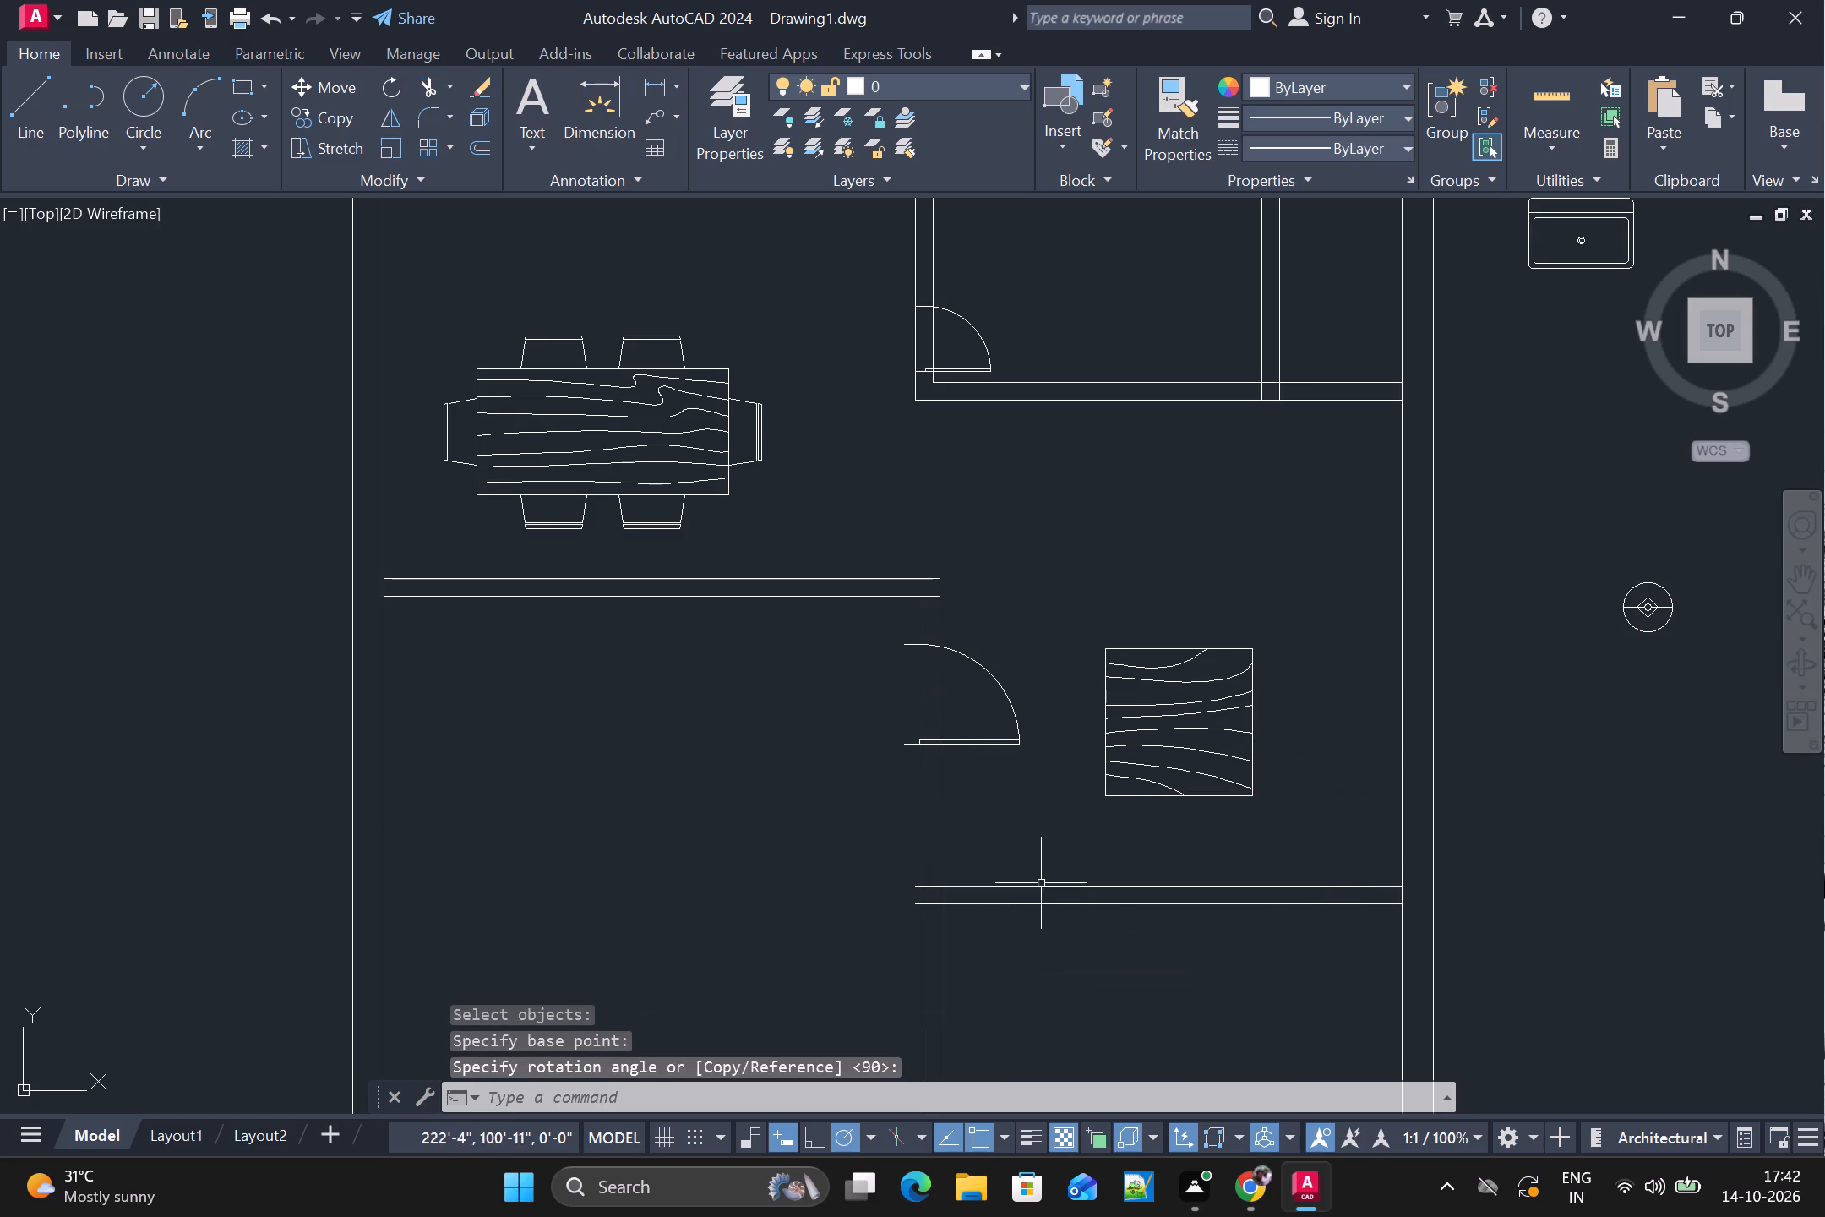
Move the rotated larger door onto the left face of the vertical partition, just above the lower horizontal partition.
left_click(996, 739)
key("m")
key("space")
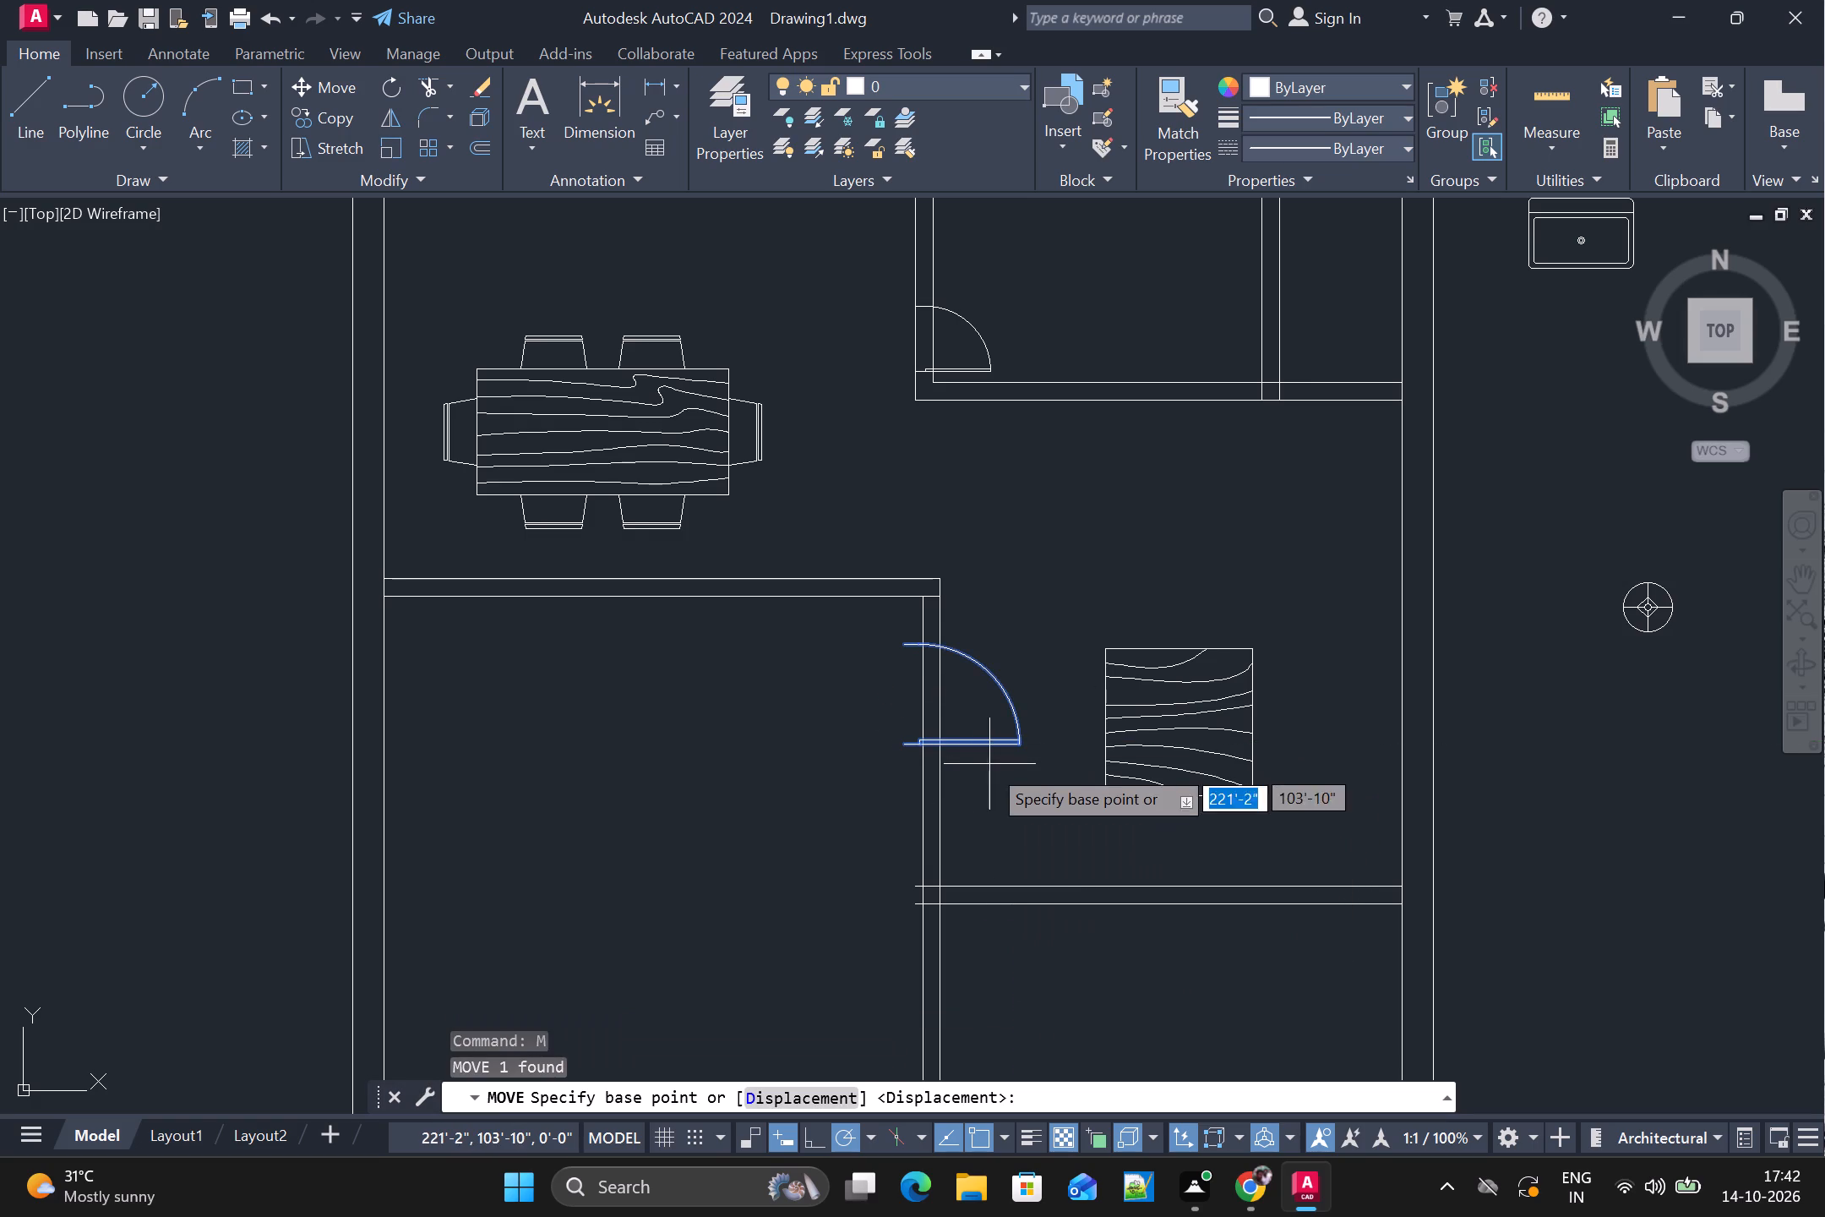
scroll(903, 745, "up", 4)
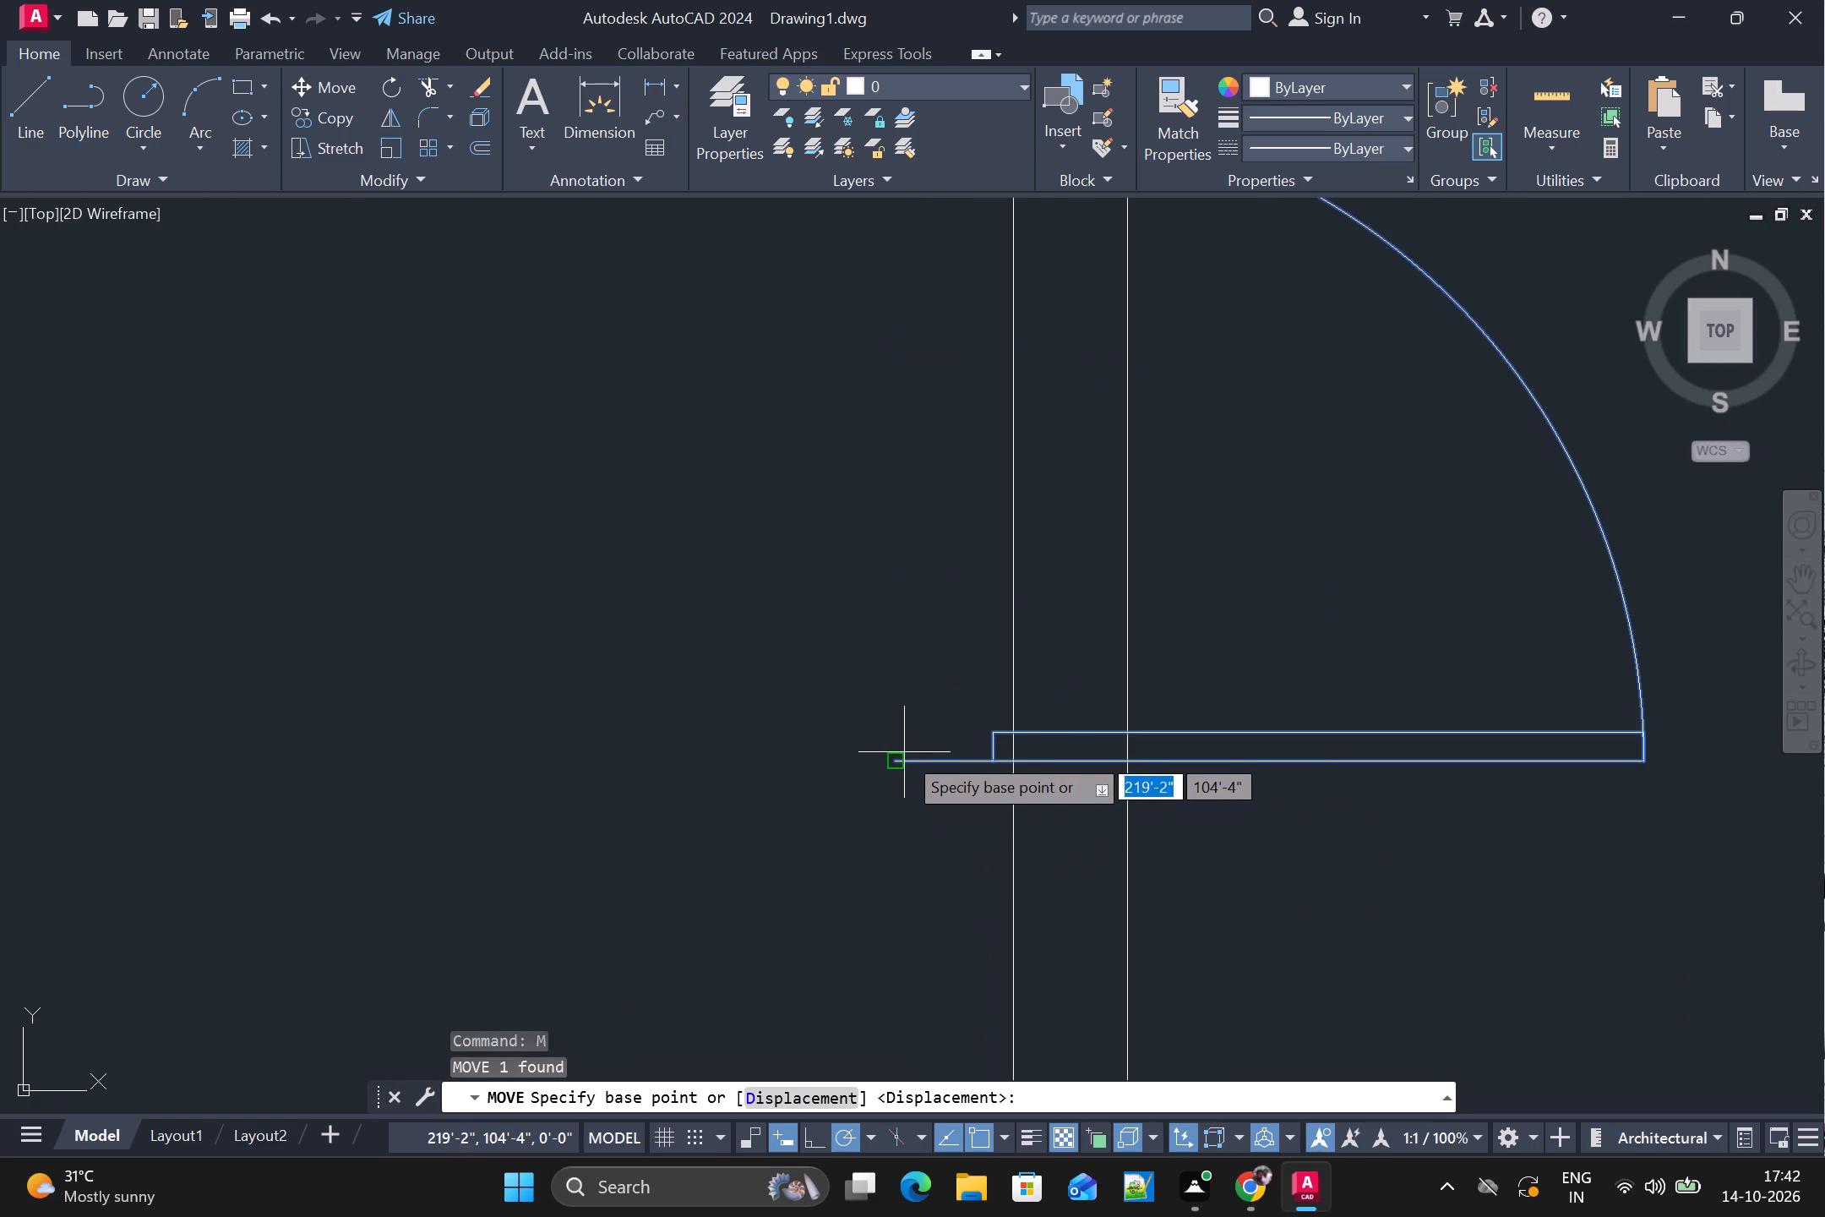
left_click(898, 760)
scroll(955, 898, "down", 4)
middle_click_drag(995, 974, 881, 785)
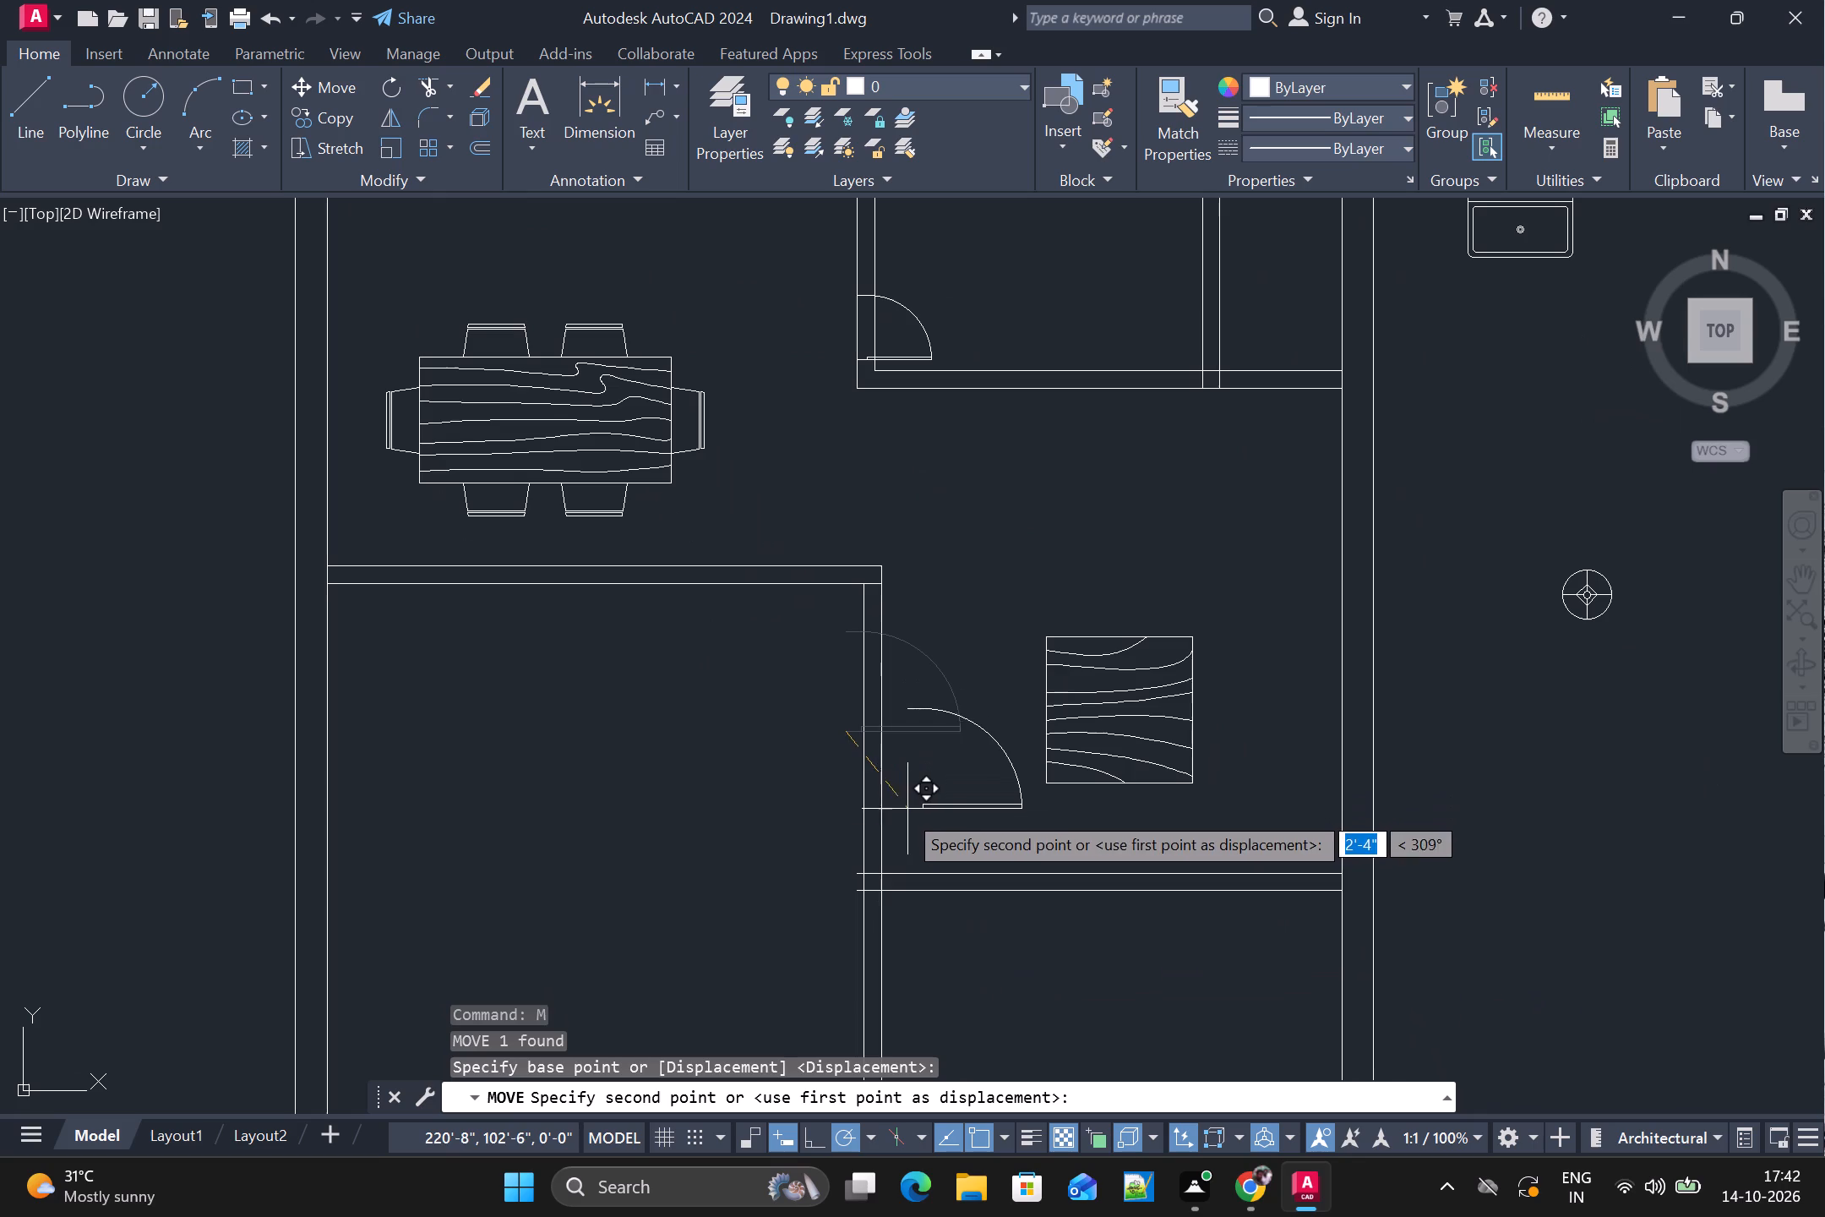
left_click(865, 855)
scroll(925, 895, "down", 2)
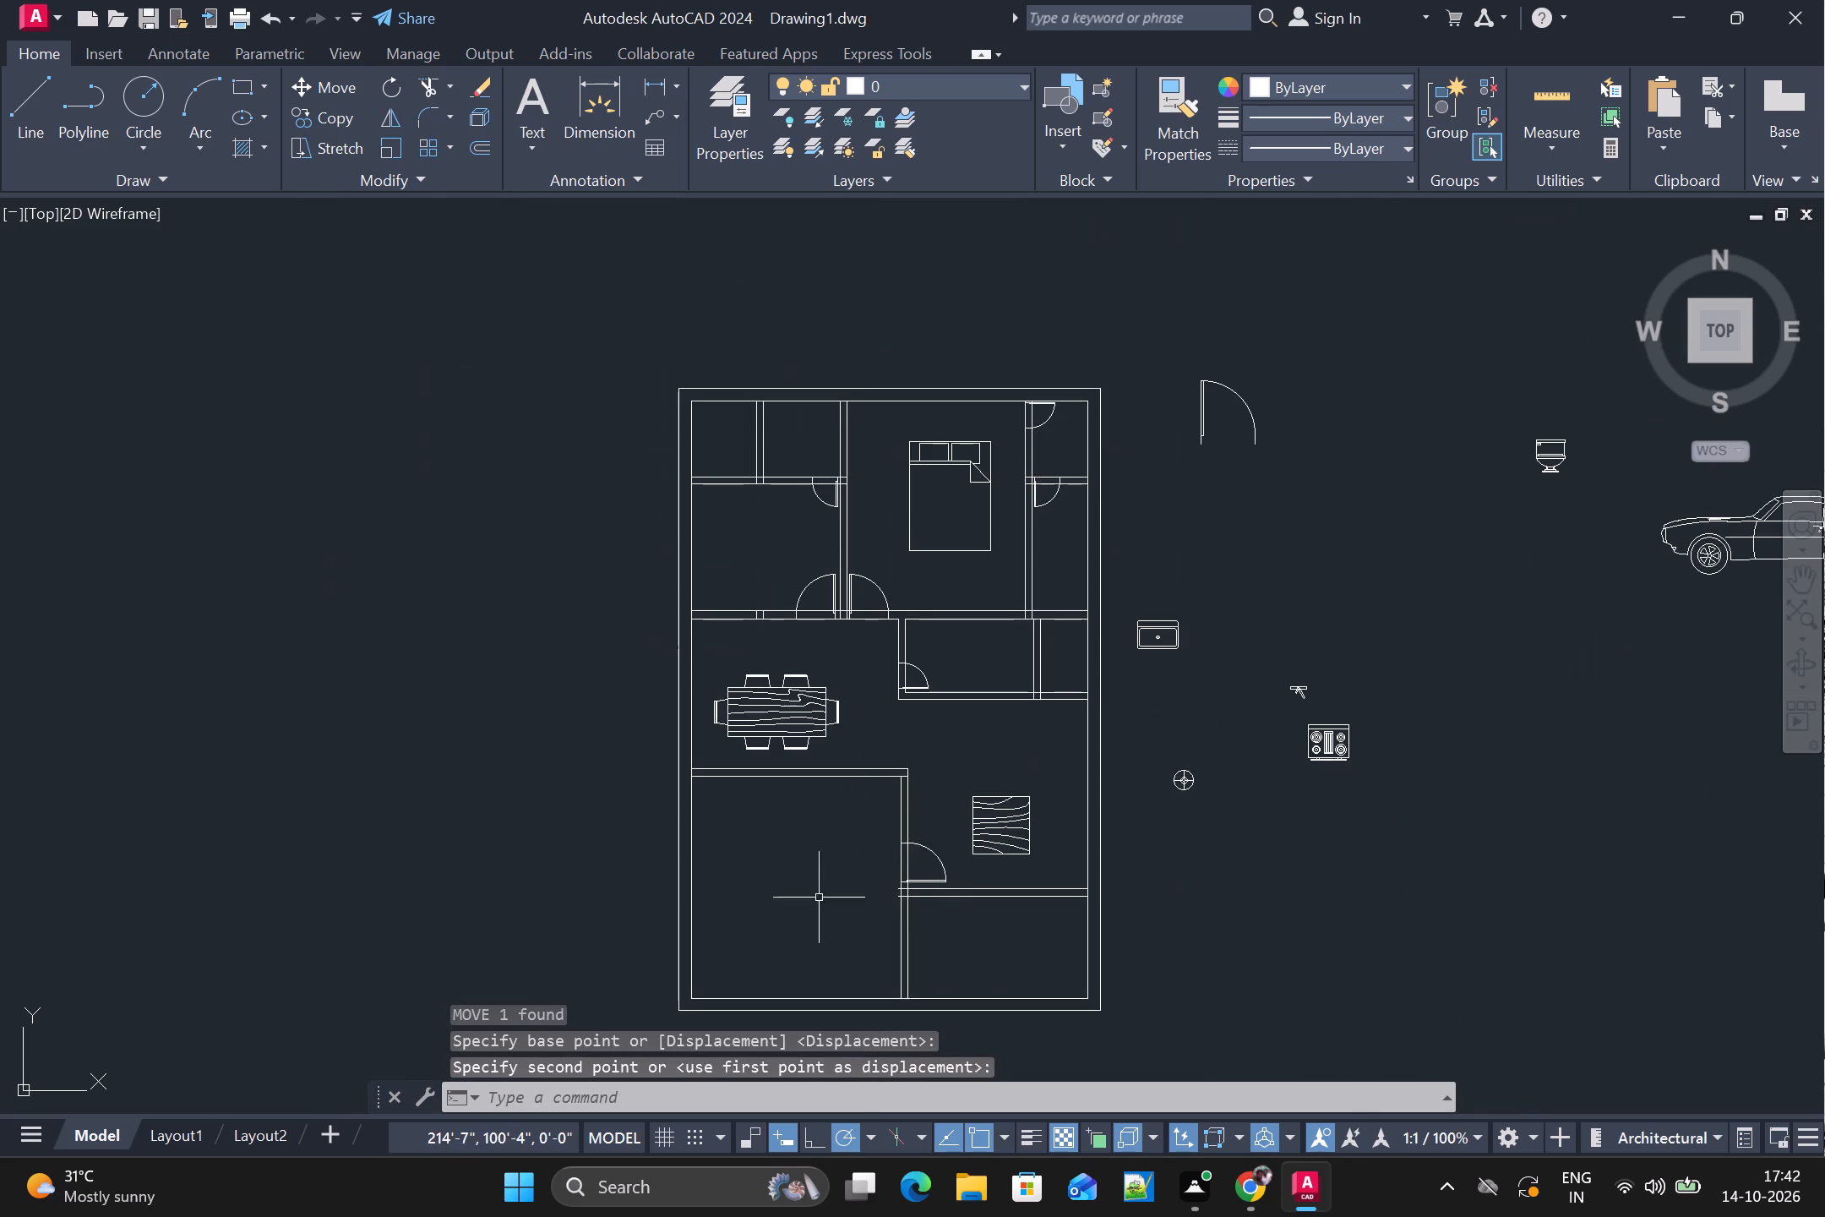
Draw an L-shaped counter outline in the room above the dining table, about 6'-6" vertically and 4'-6" horizontally, closed up to the upper wall.
scroll(805, 870, "up", 2)
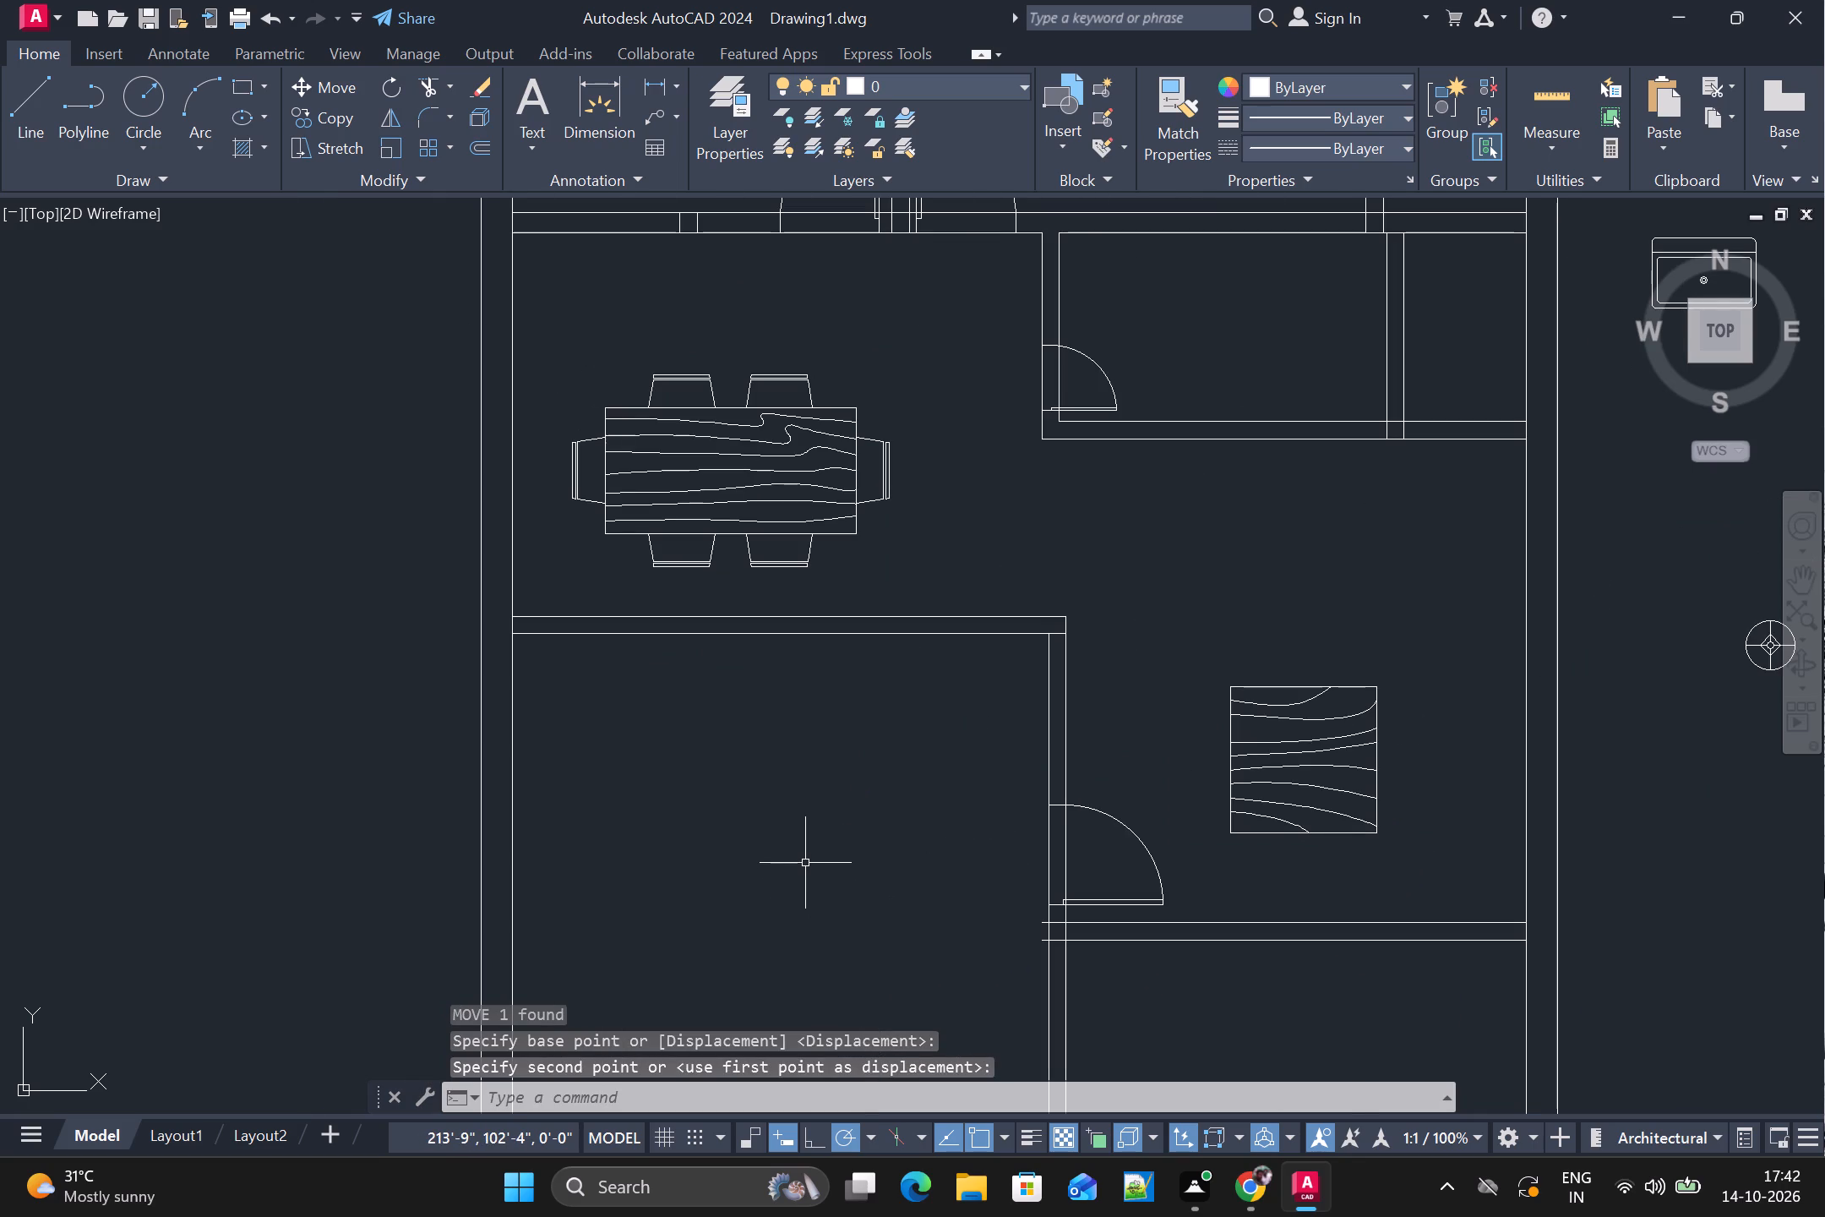
scroll(805, 863, "down", 2)
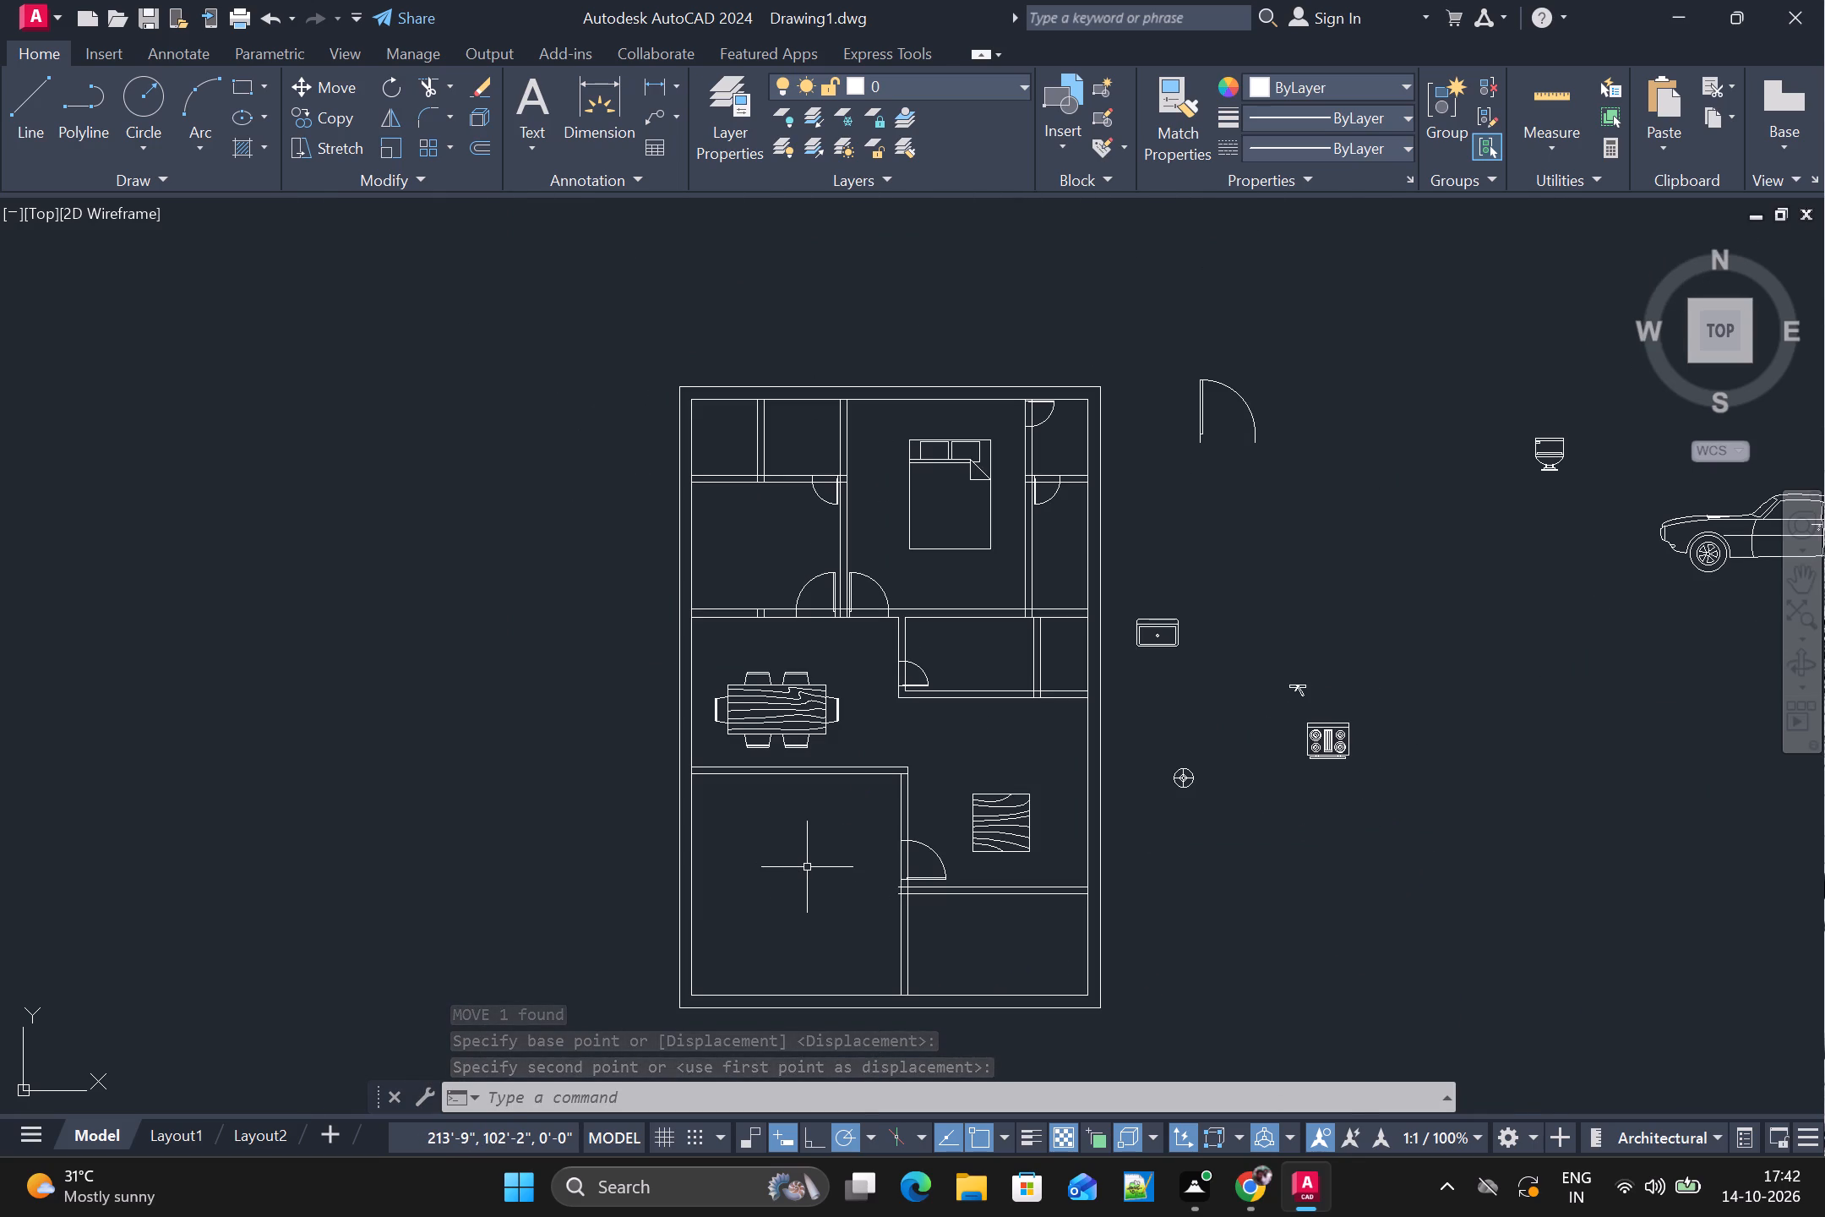
scroll(787, 663, "up", 2)
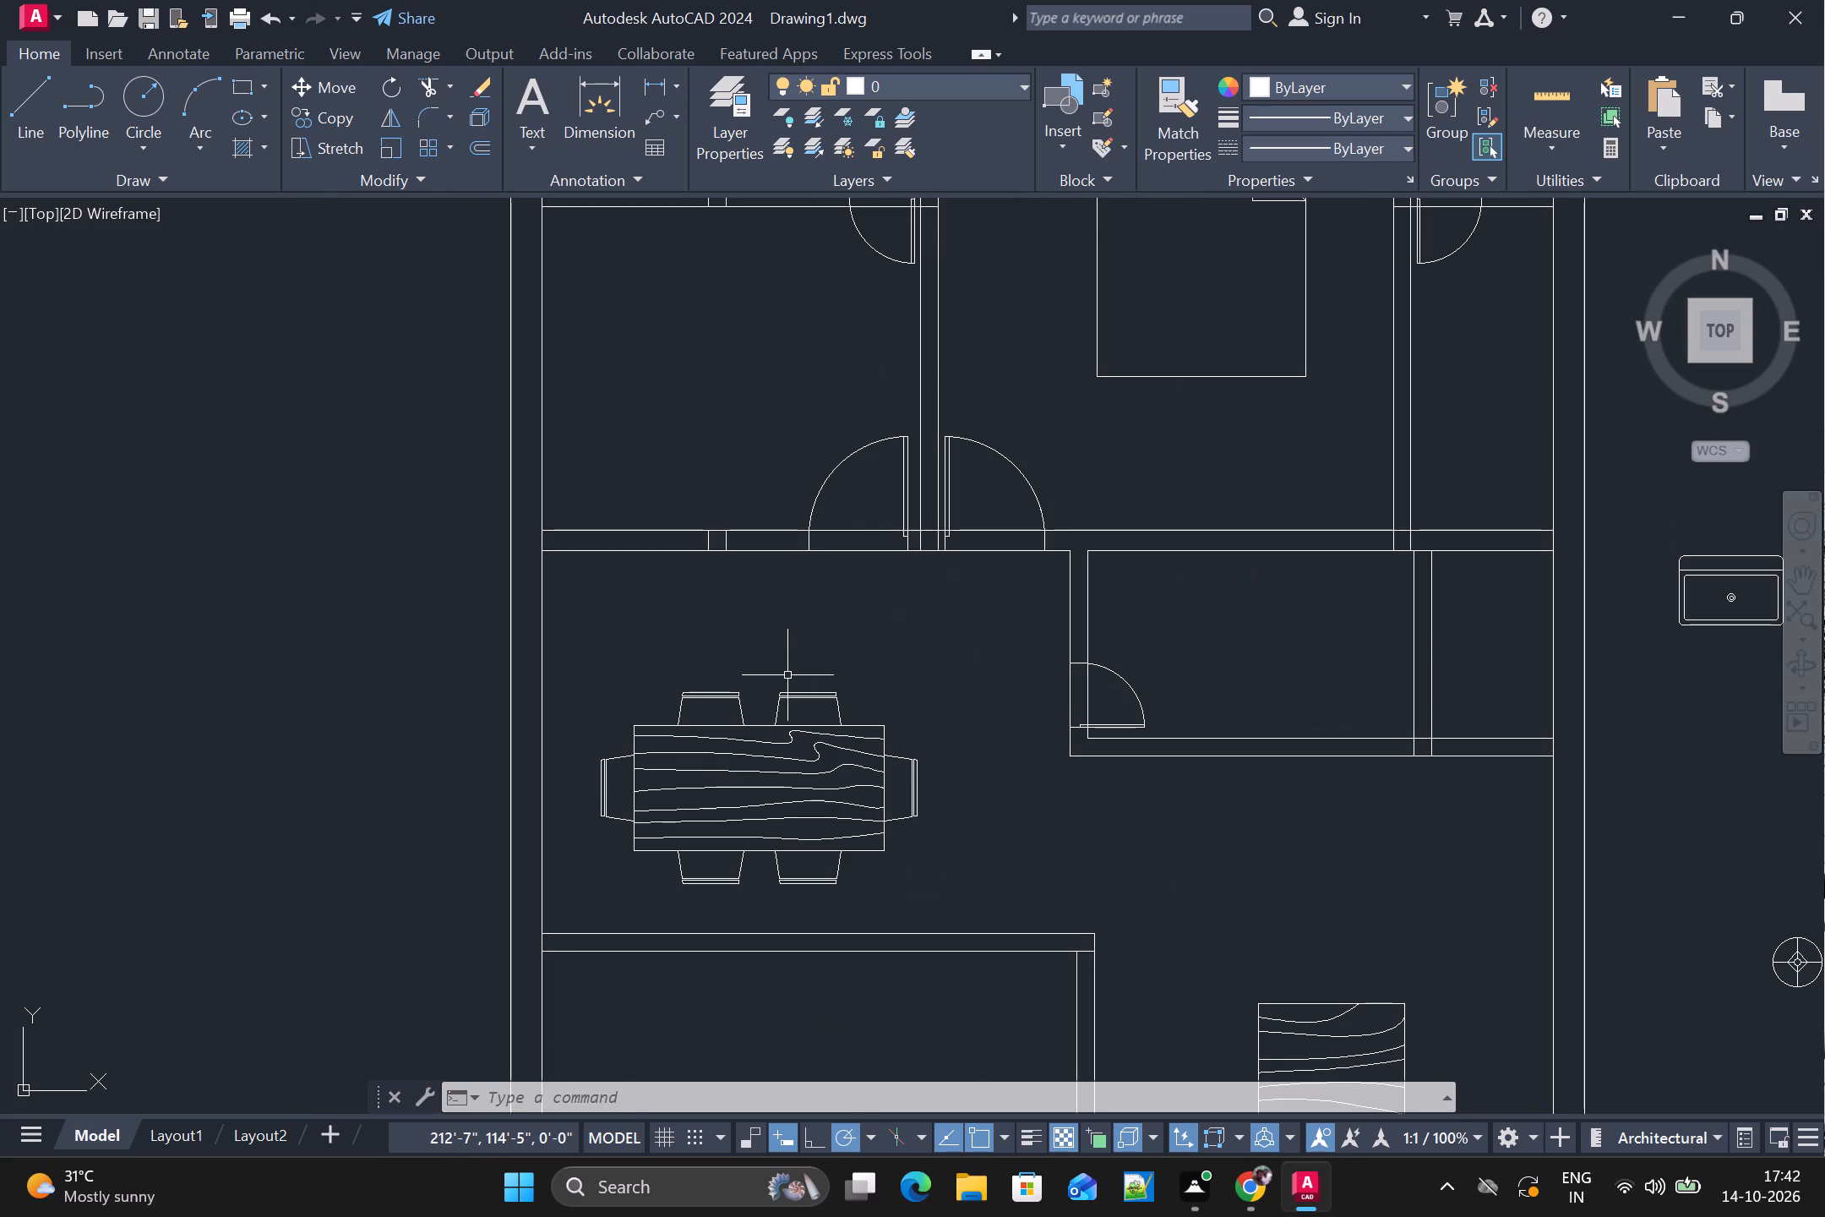
key("l")
key("Return")
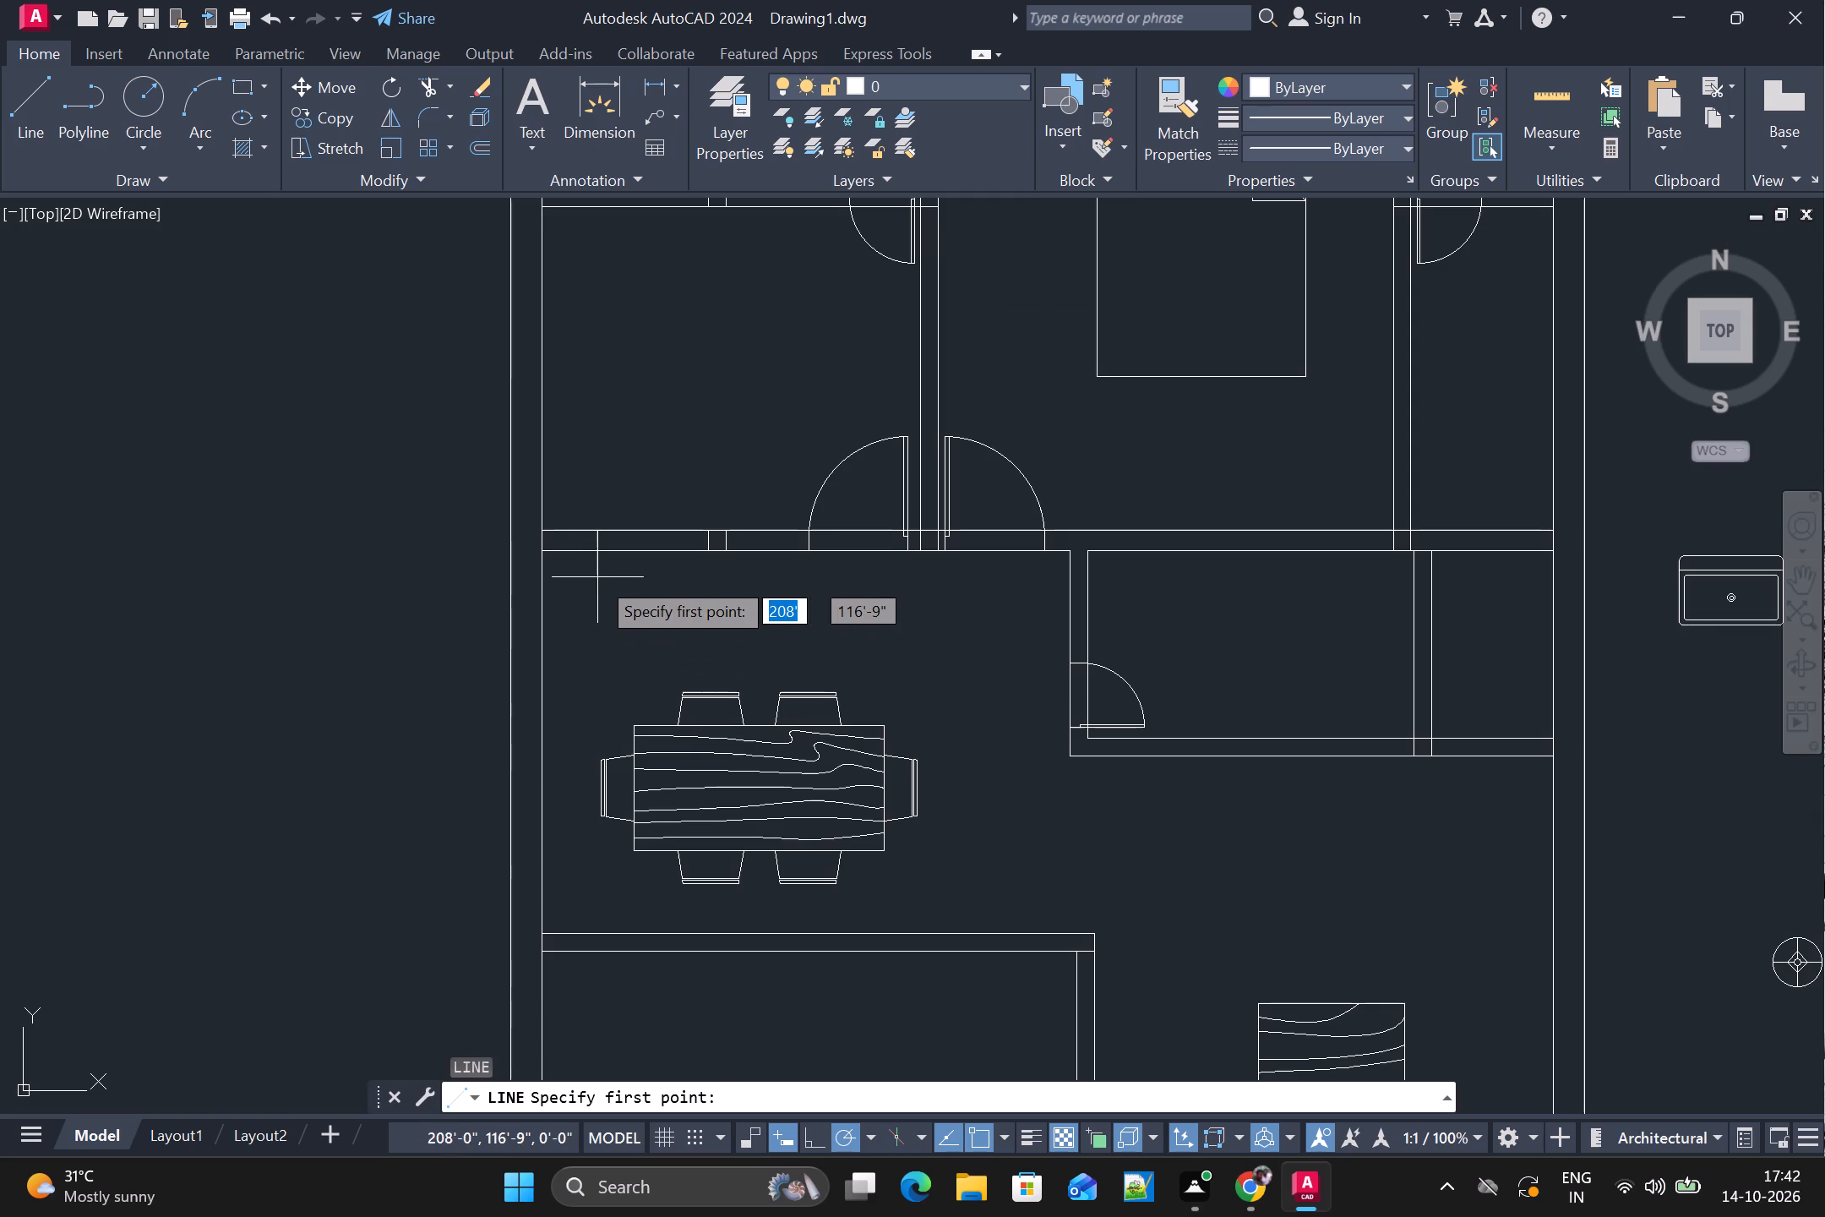
middle_click_drag(605, 579, 633, 748)
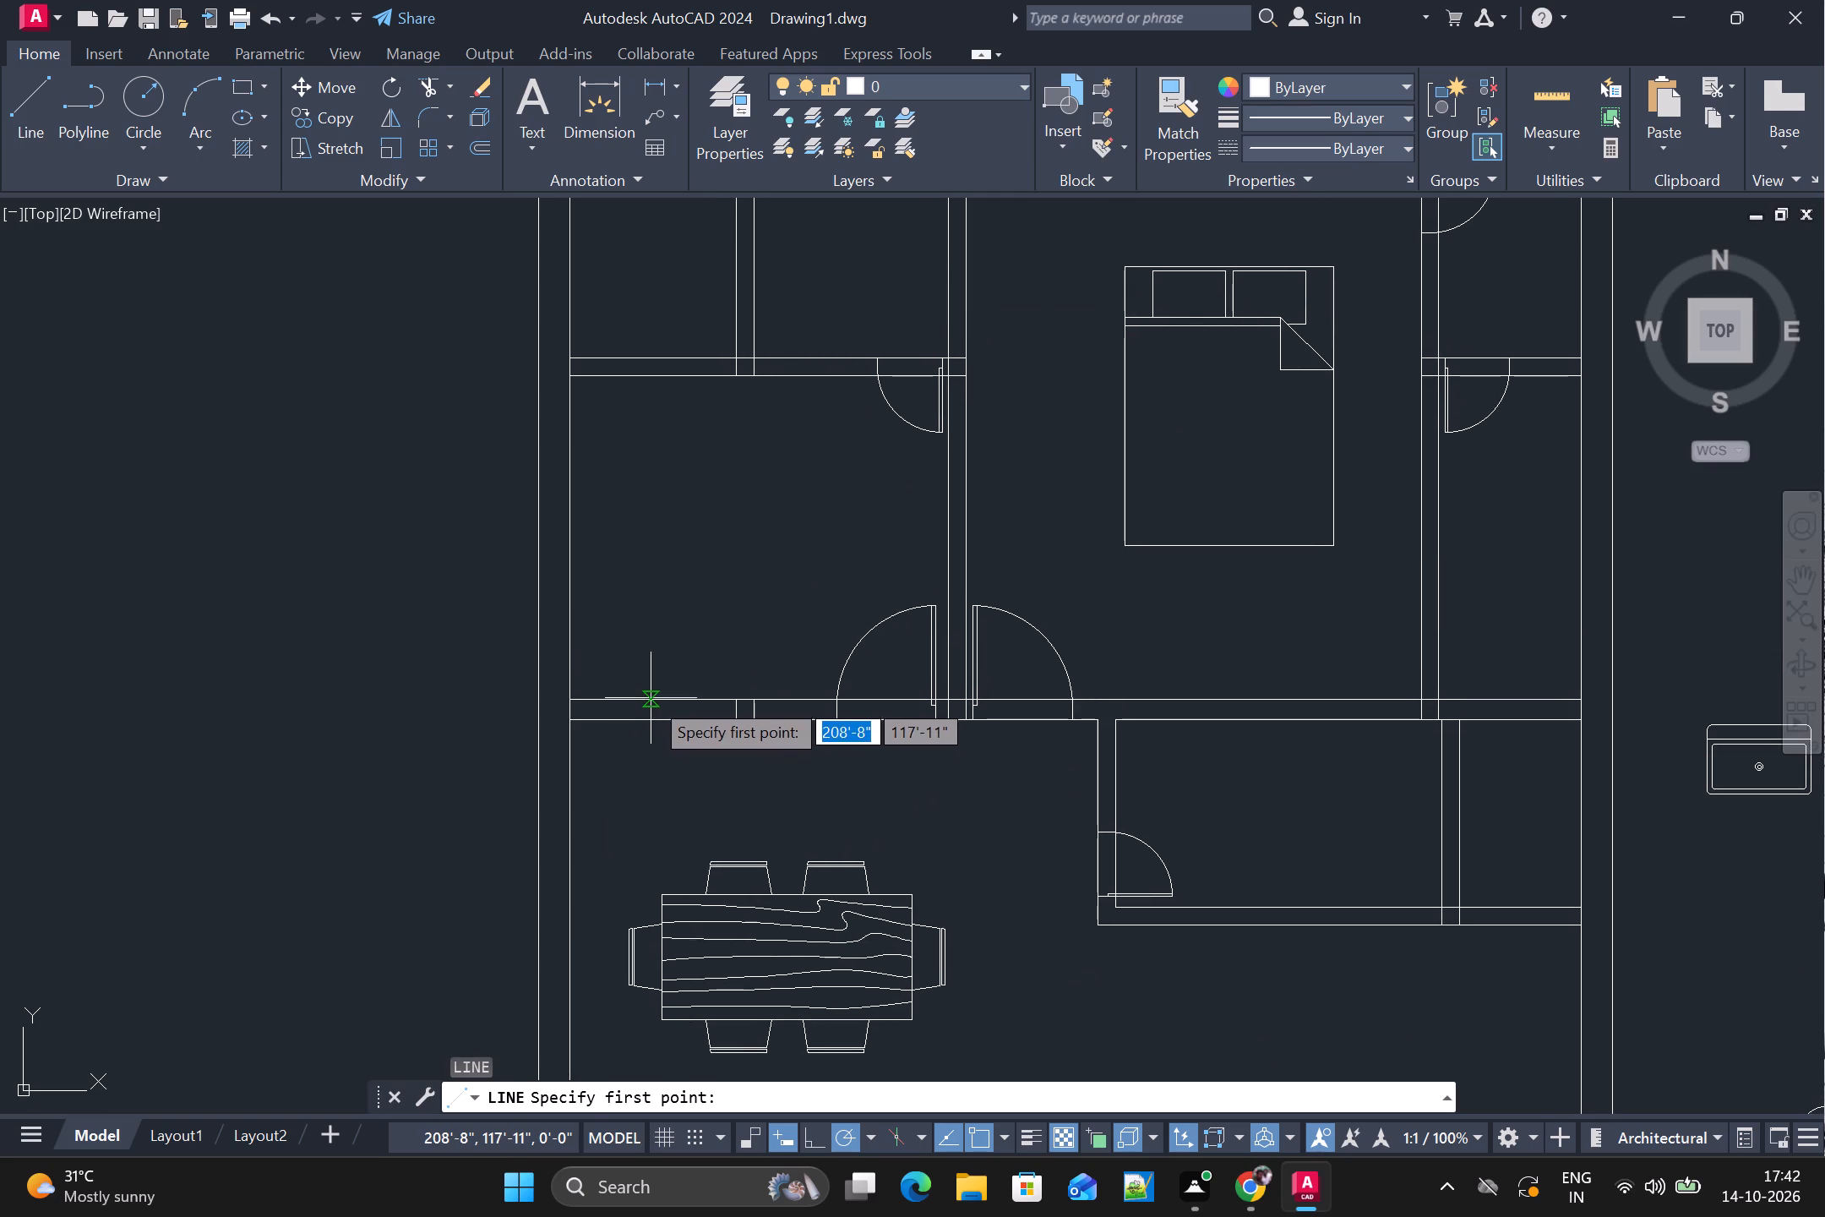
left_click(651, 699)
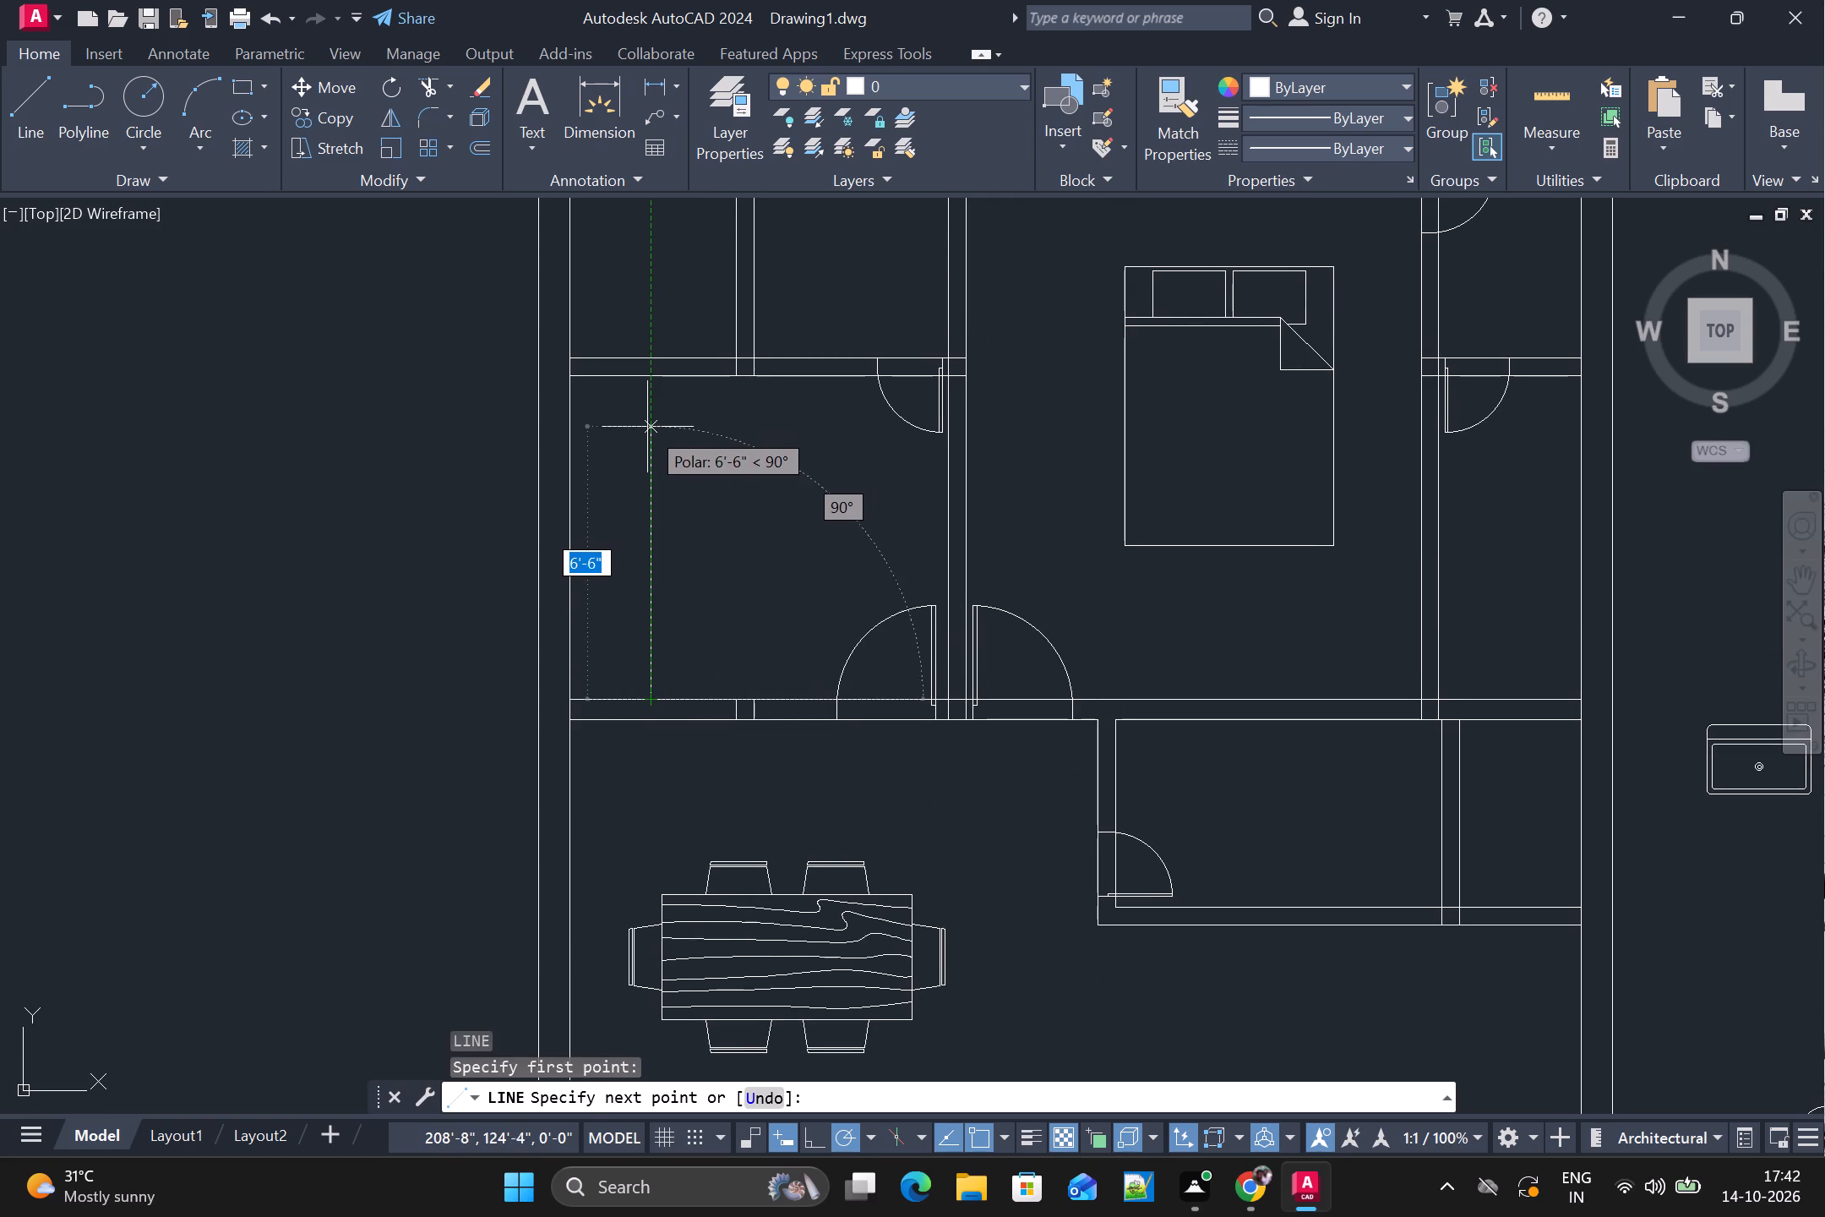
left_click(647, 421)
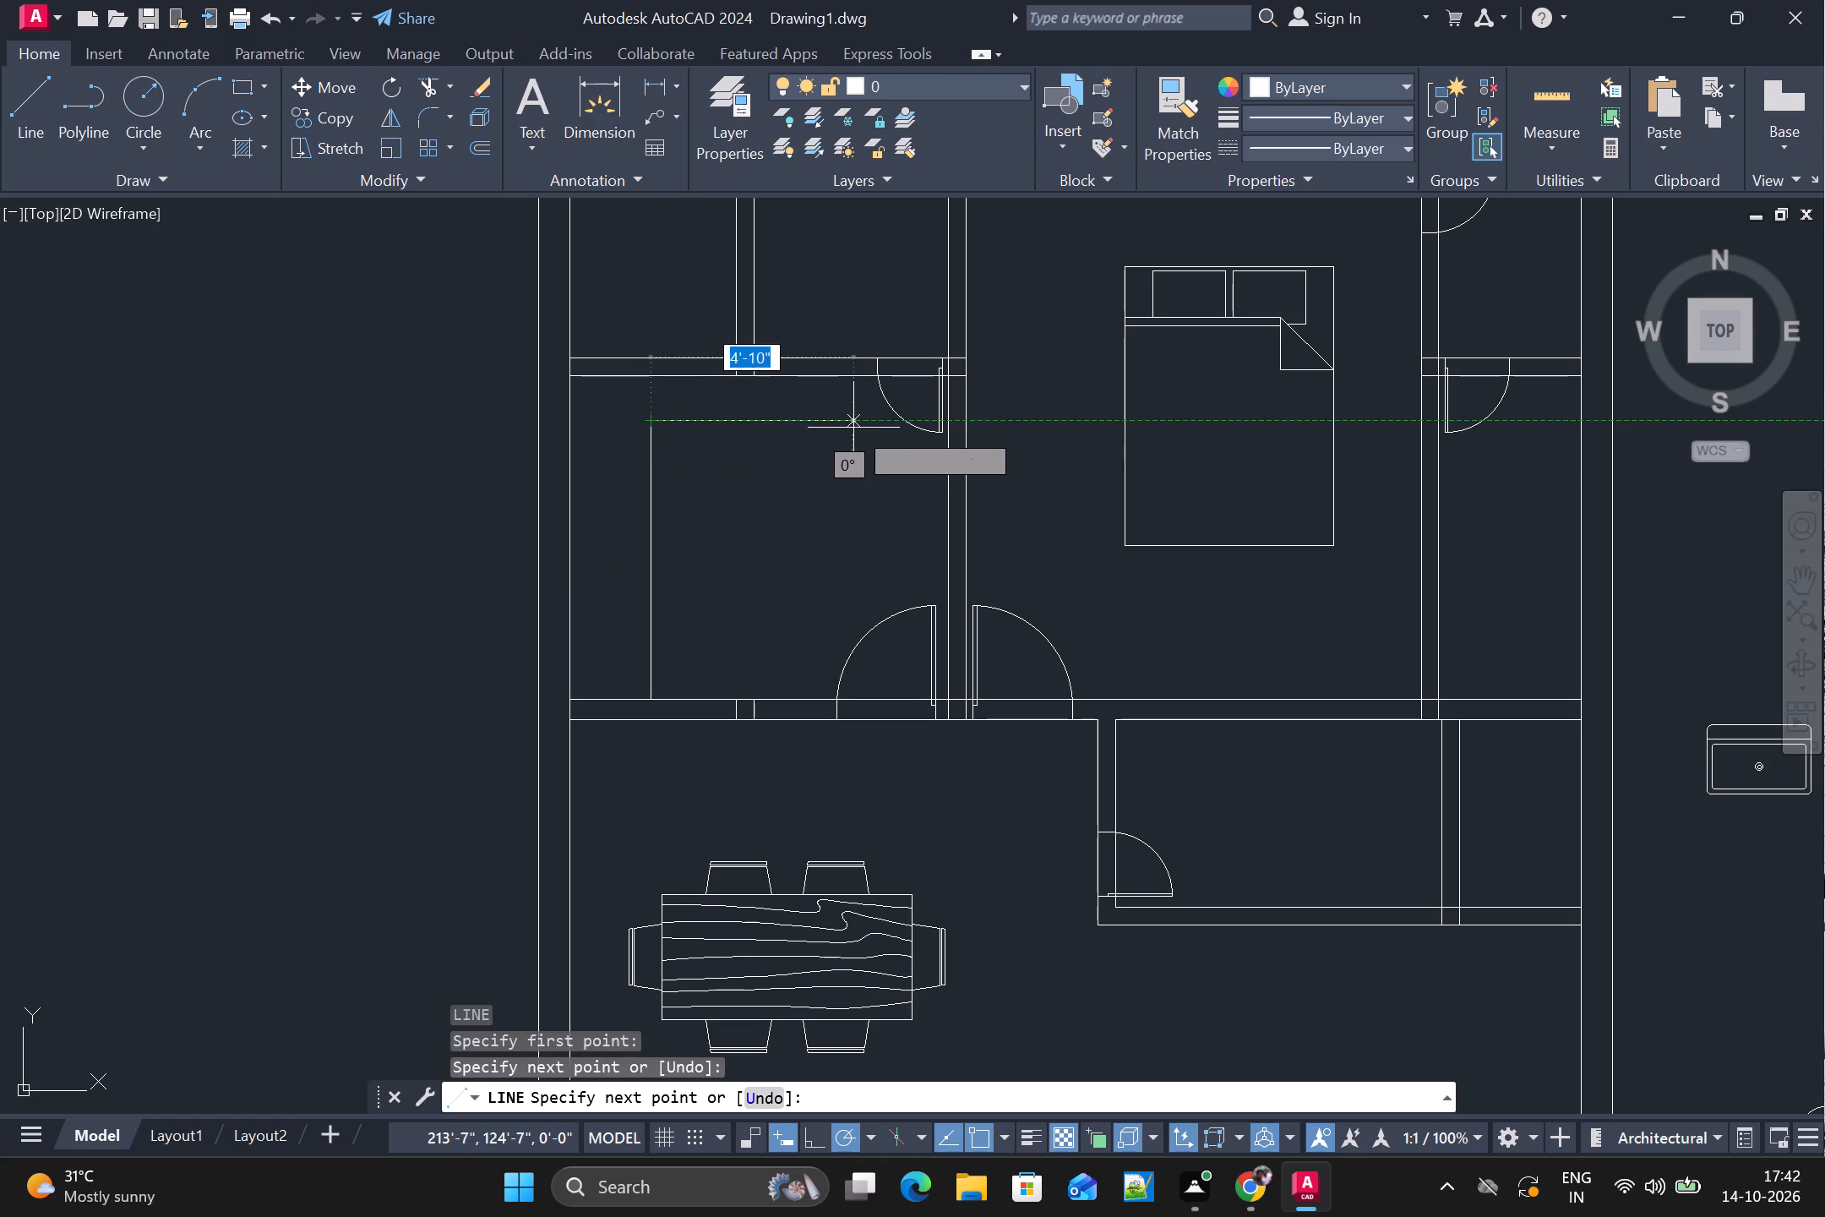
left_click(840, 428)
left_click(837, 379)
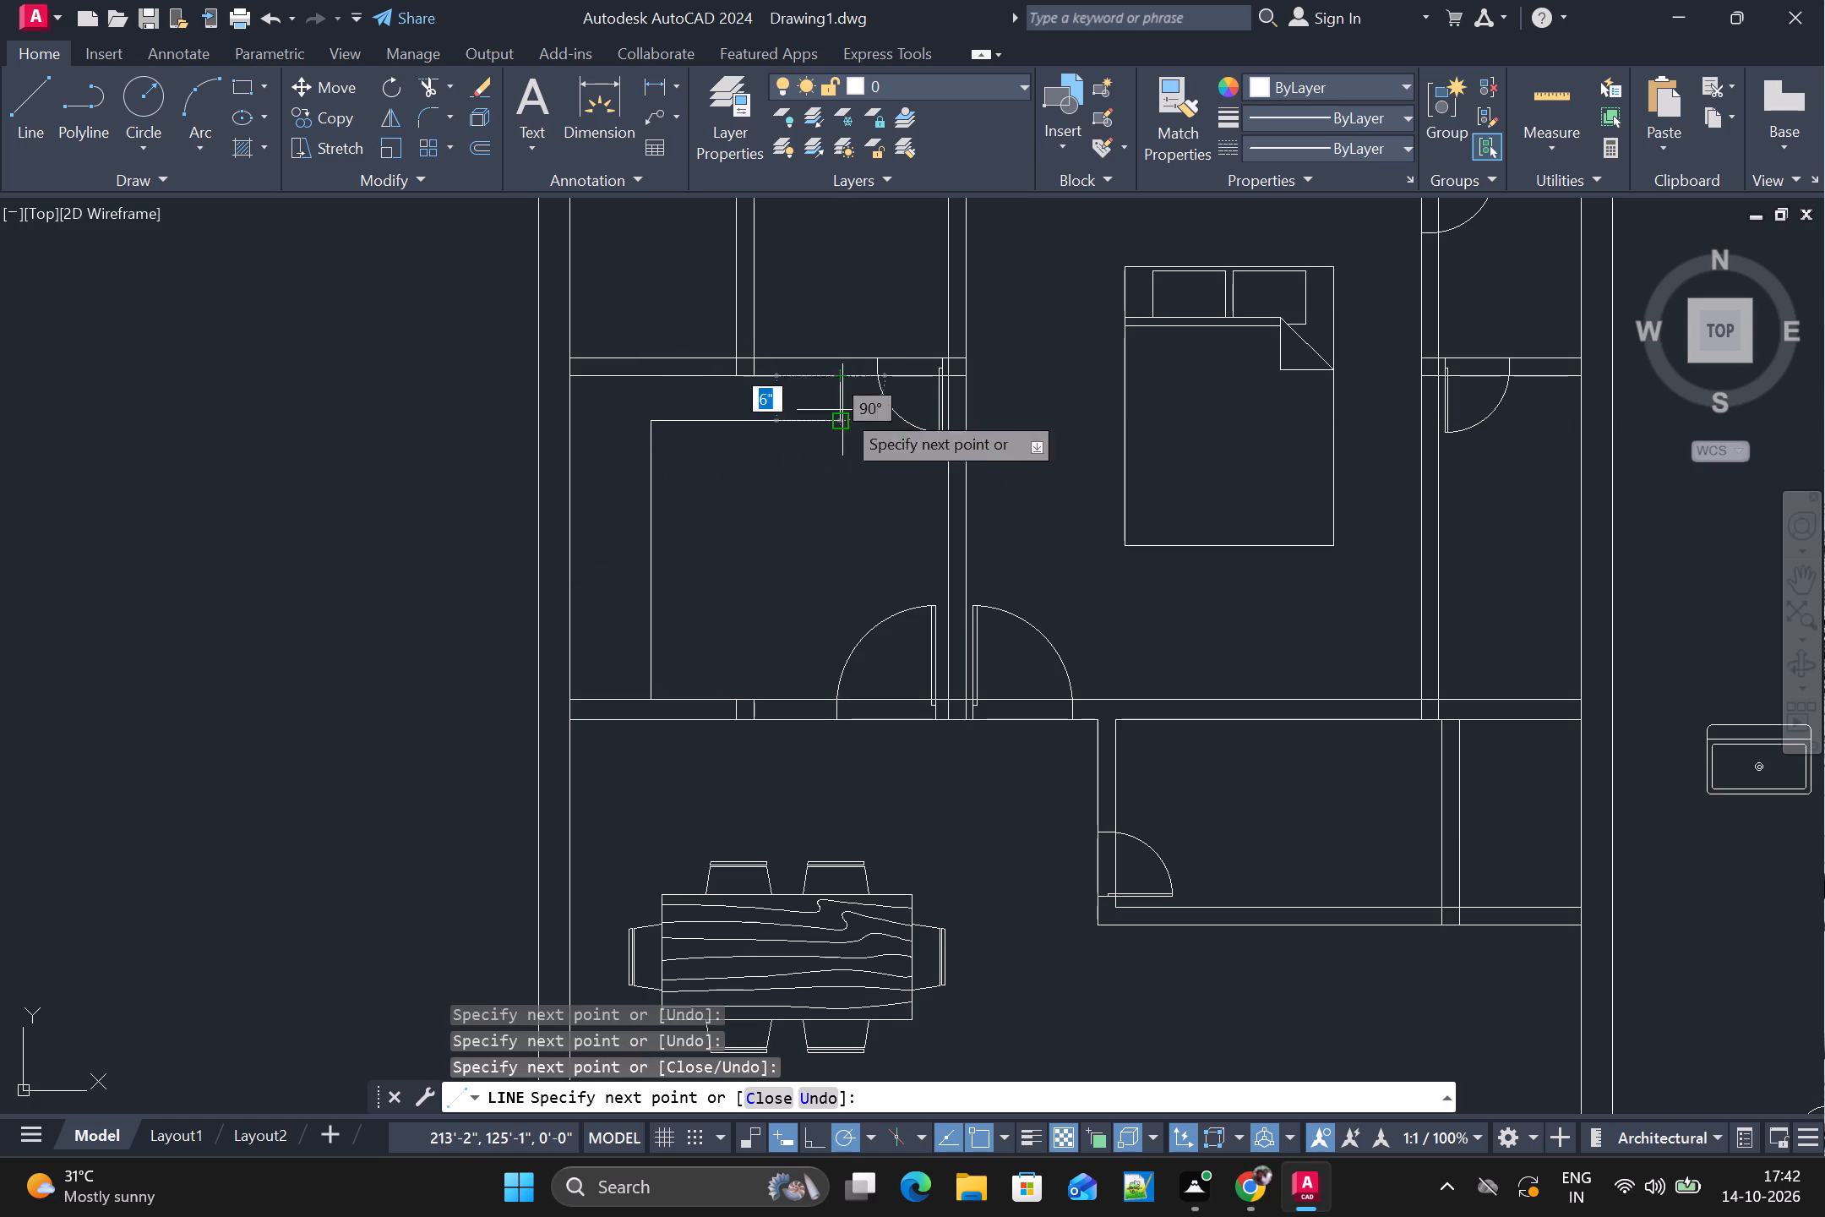
key("Escape")
Move the sink block into the counter room, with its back edge's midpoint against the lower face of the upper wall.
scroll(820, 659, "down", 1)
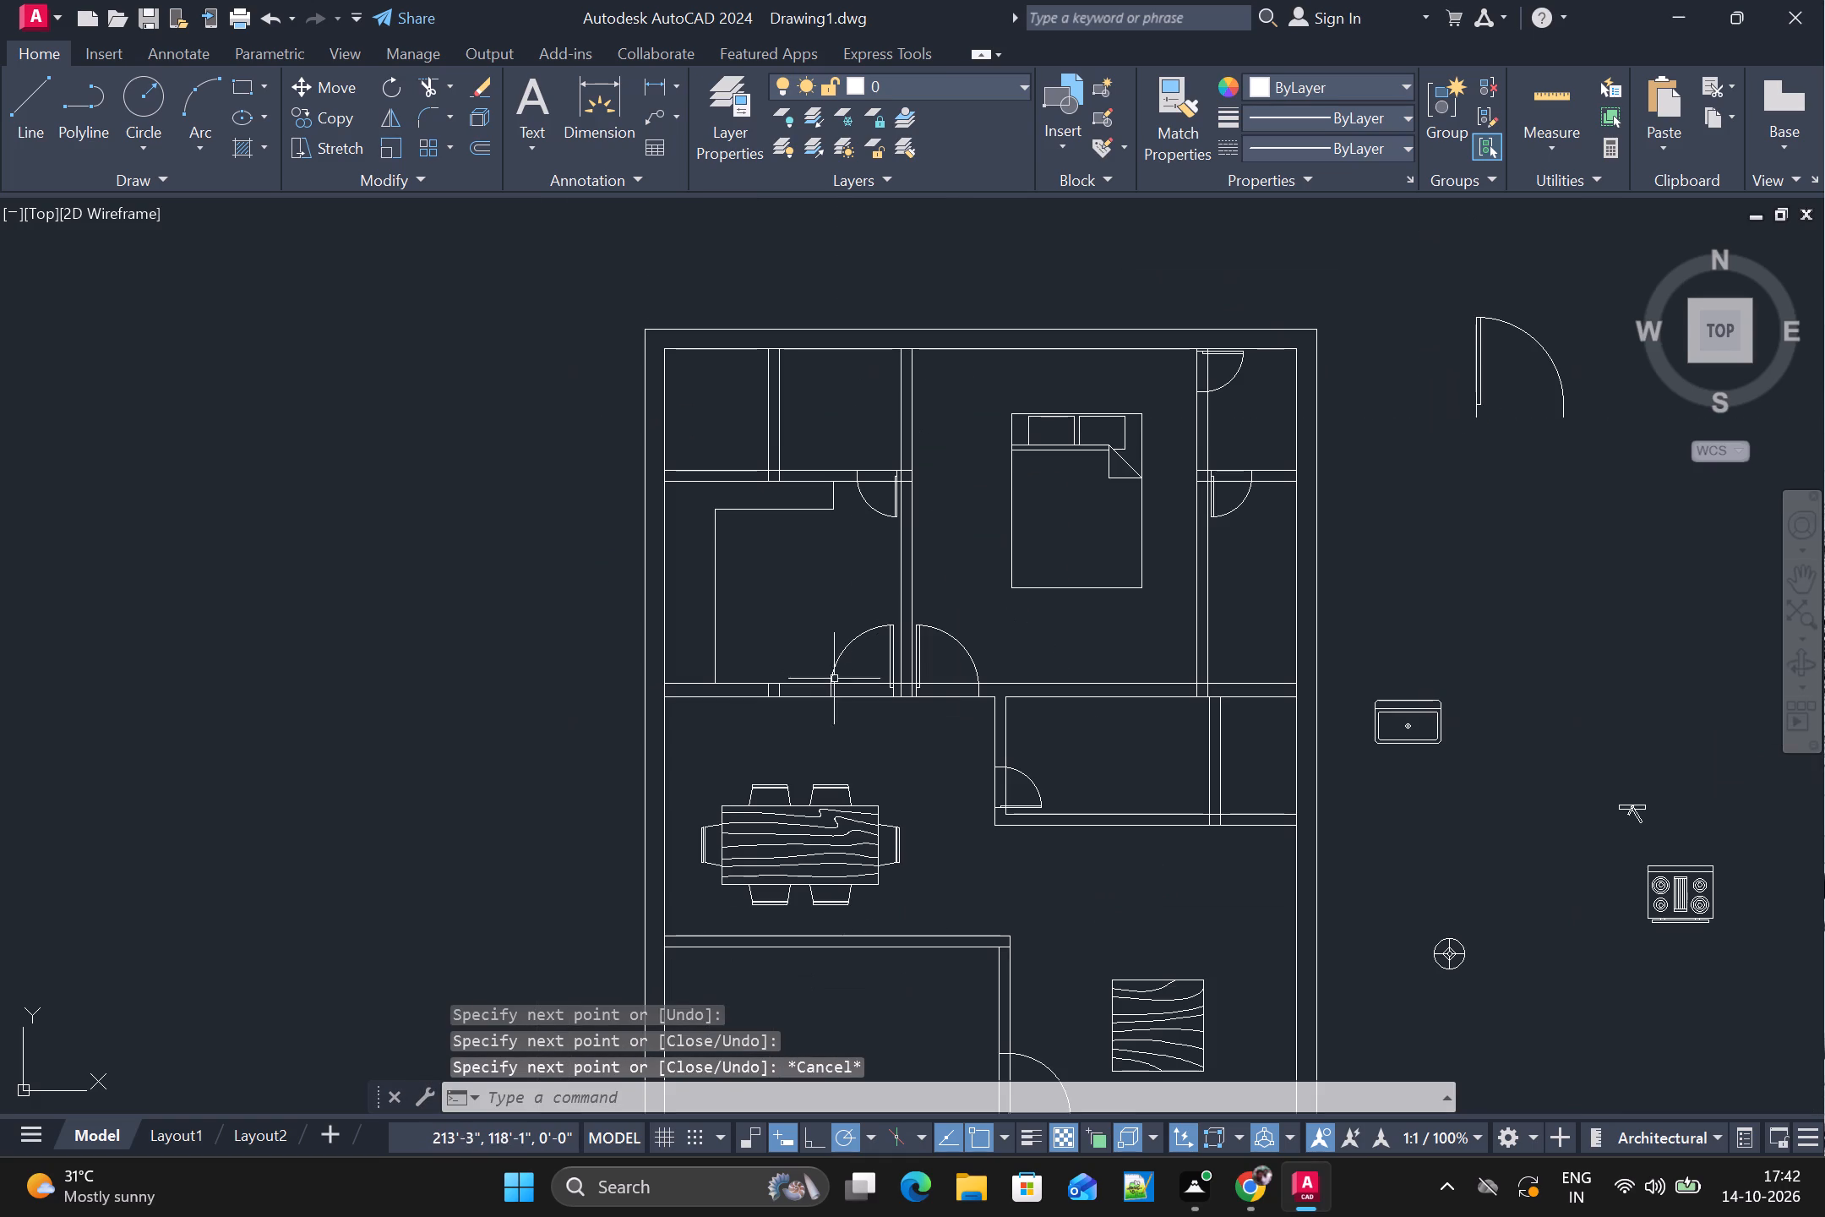
left_click(1401, 713)
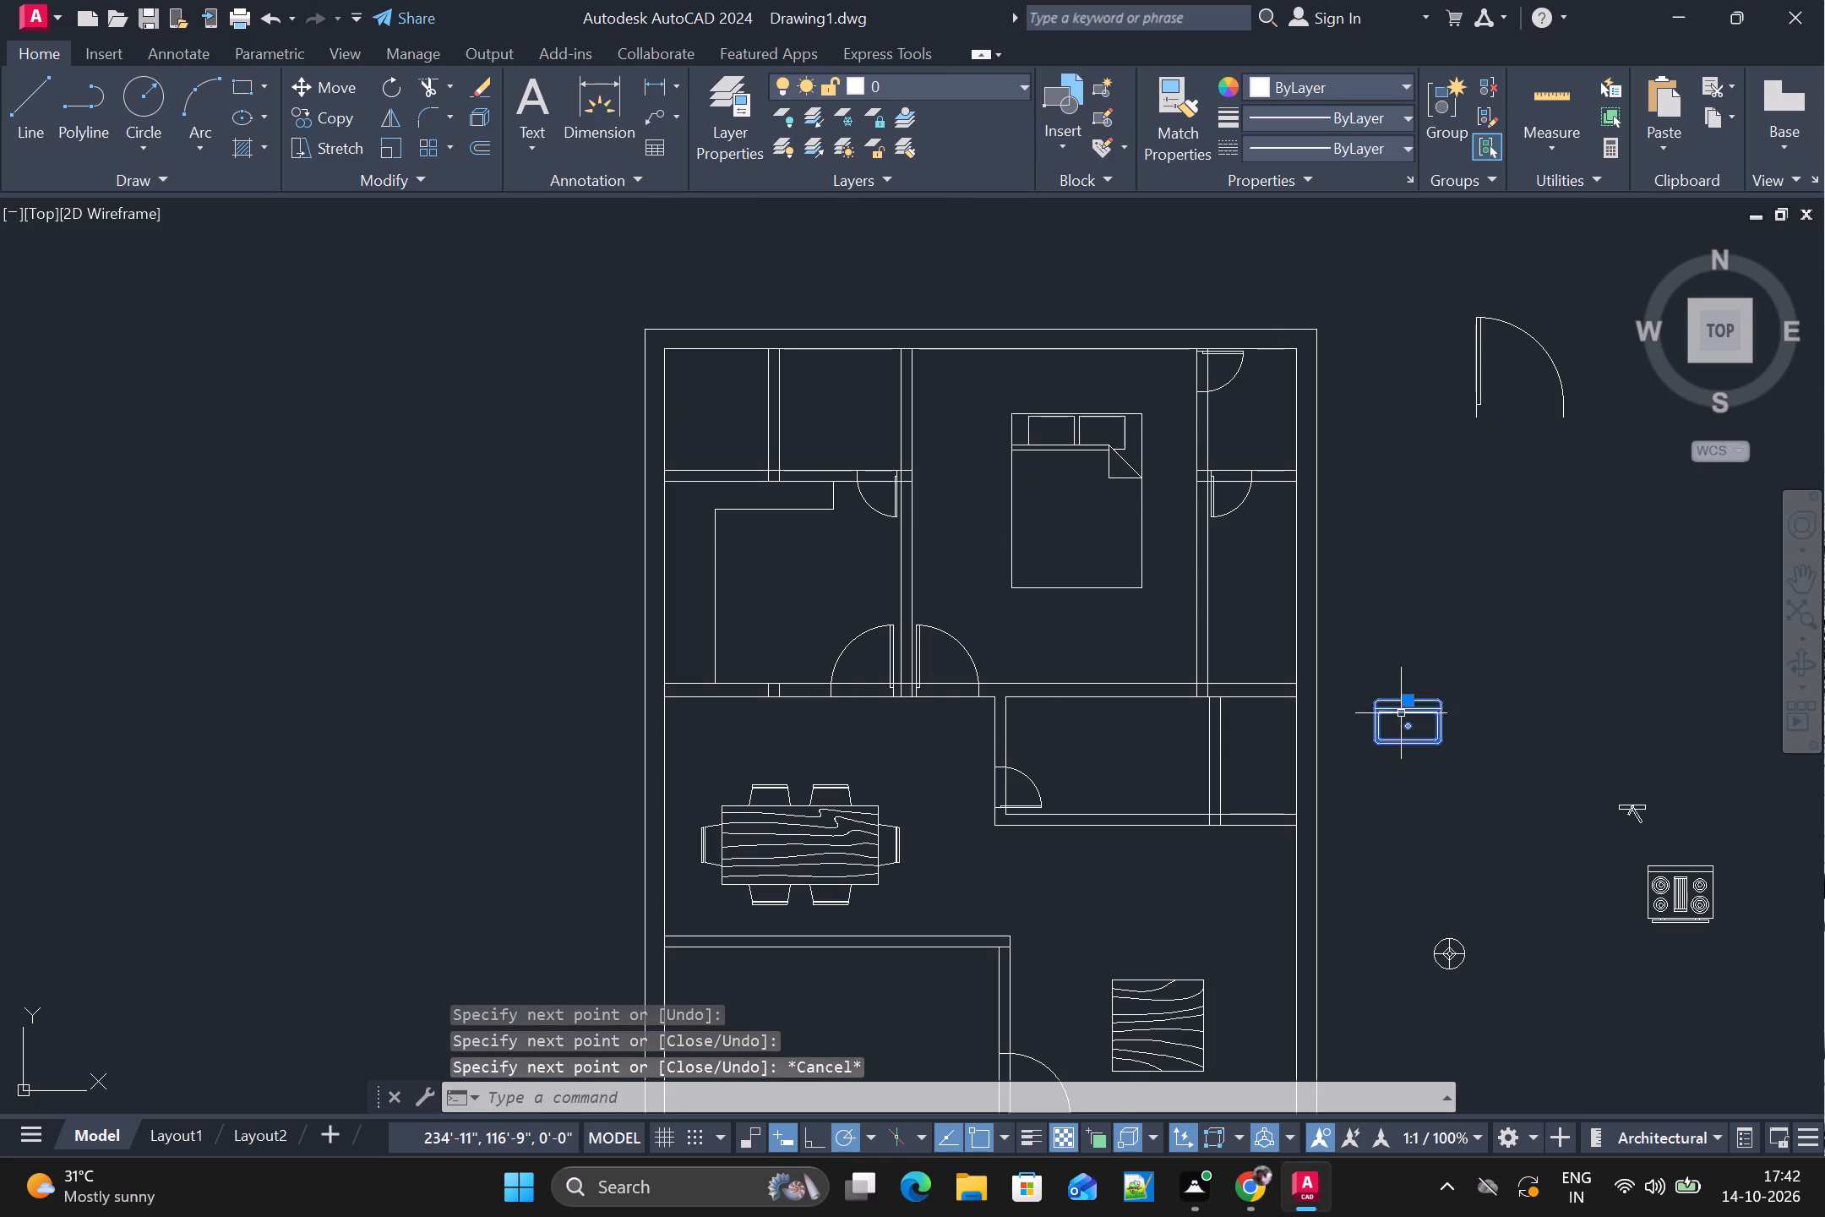
left_click_drag(1408, 697, 685, 570)
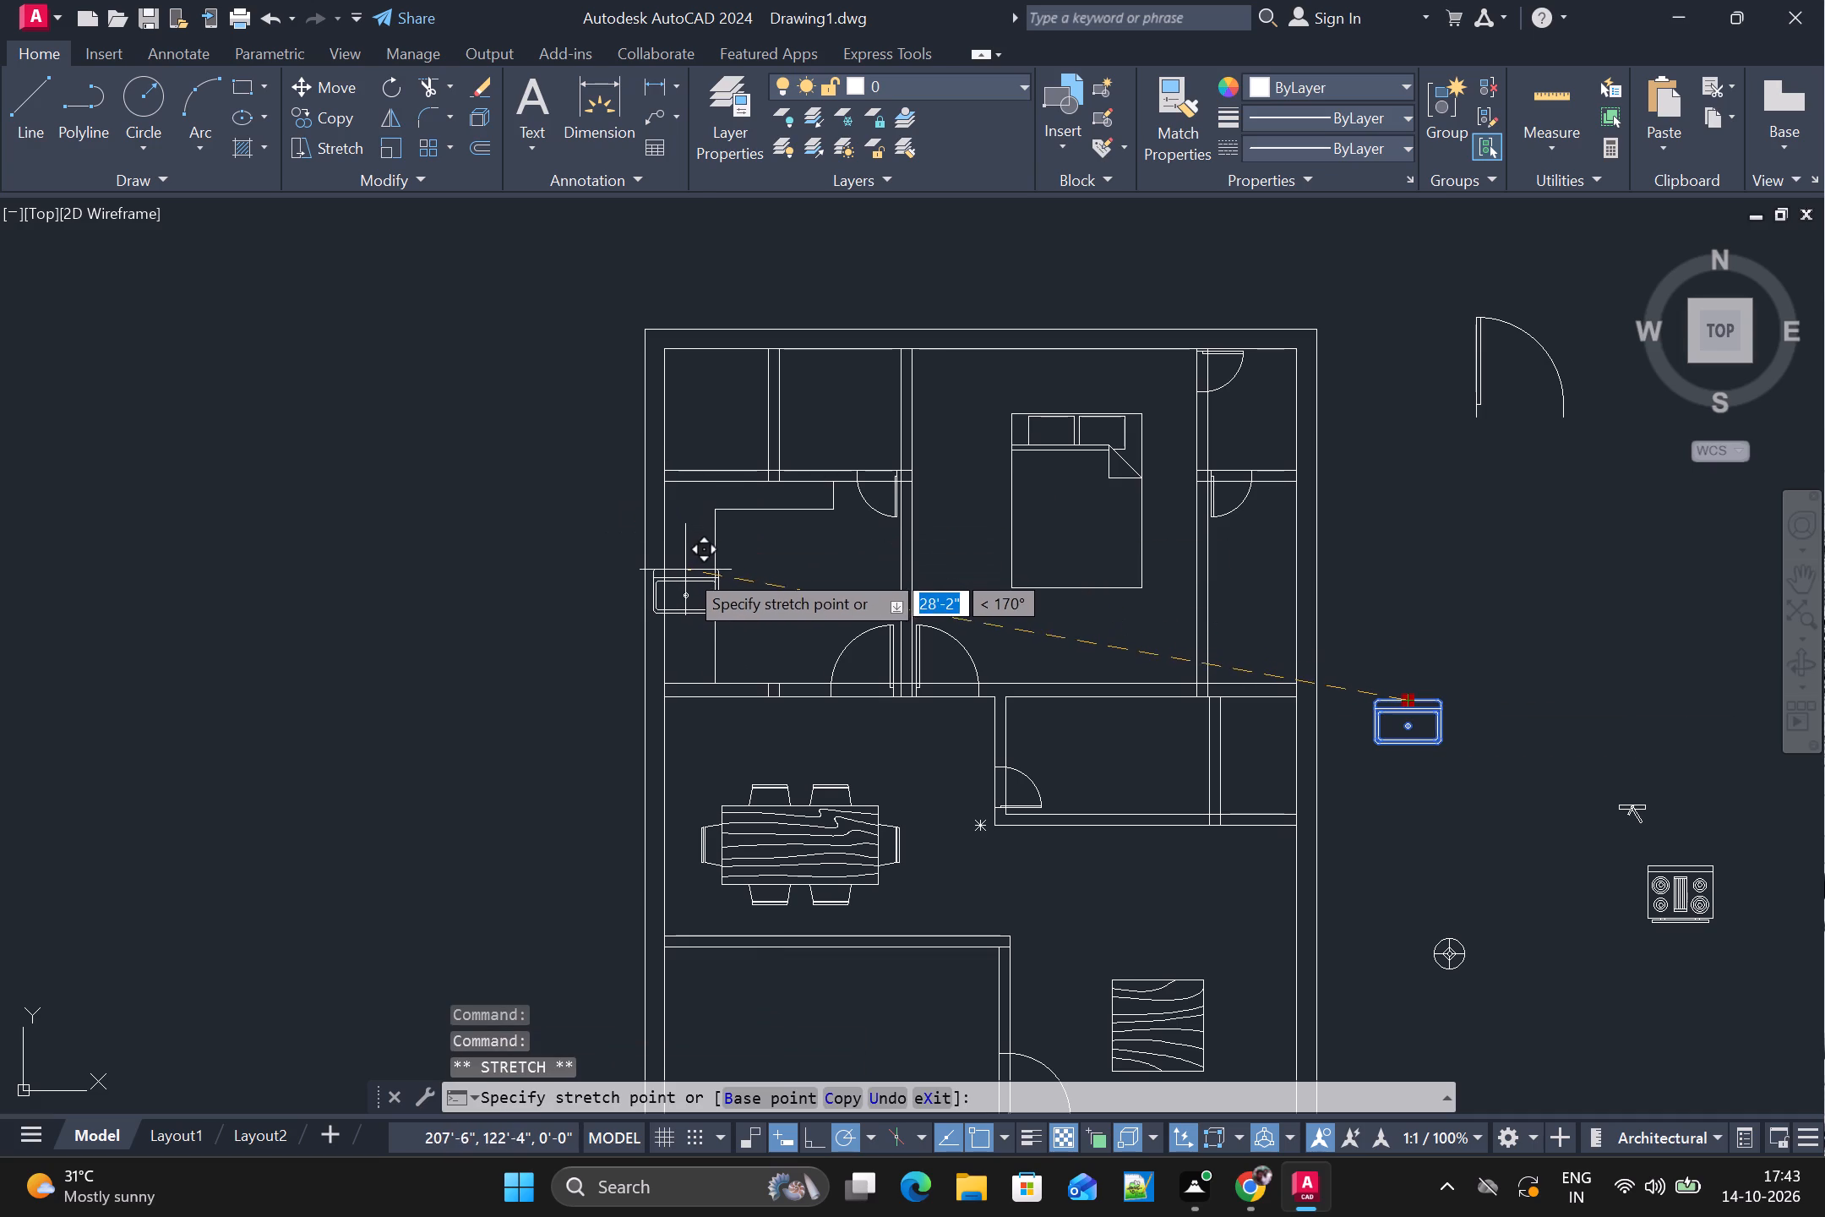
left_click_drag(685, 570, 735, 524)
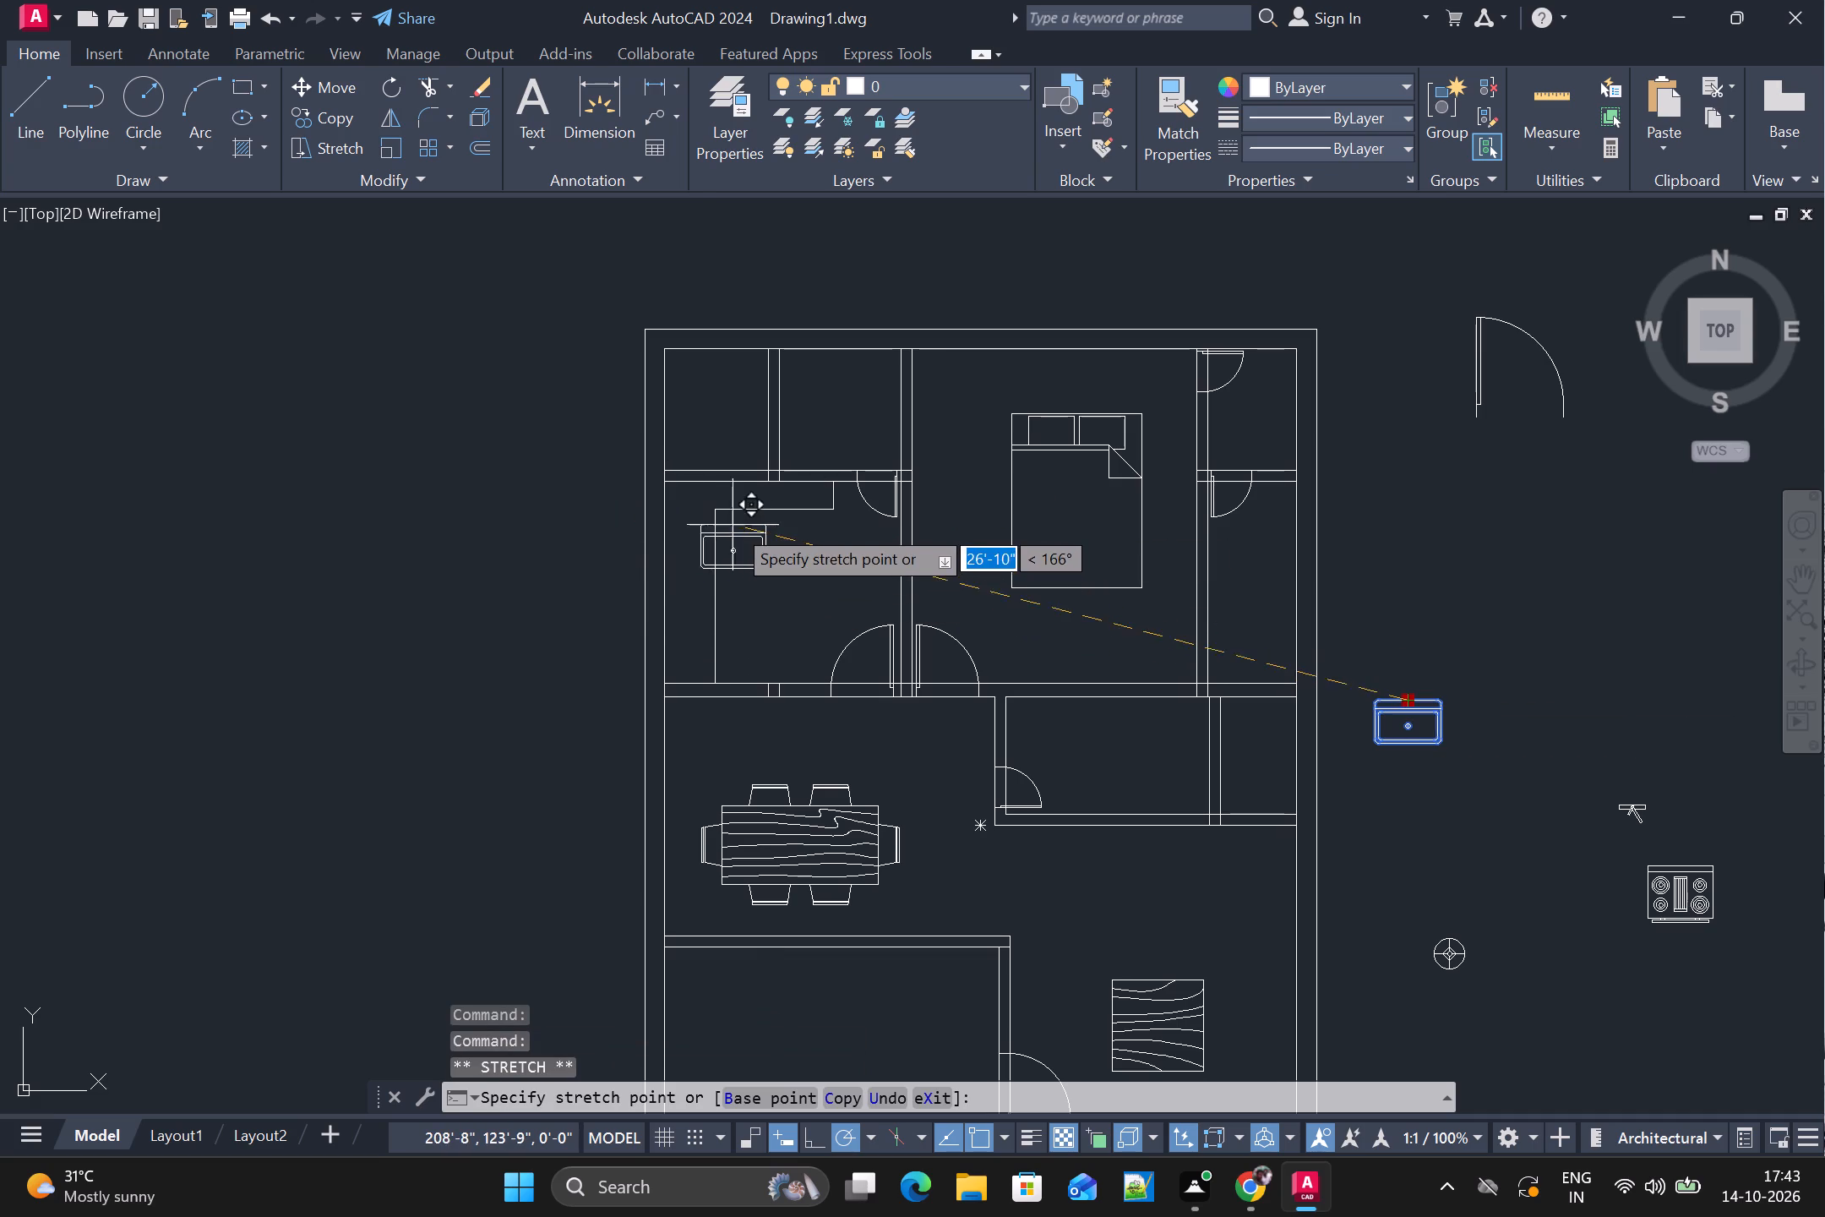
left_click_drag(735, 524, 761, 483)
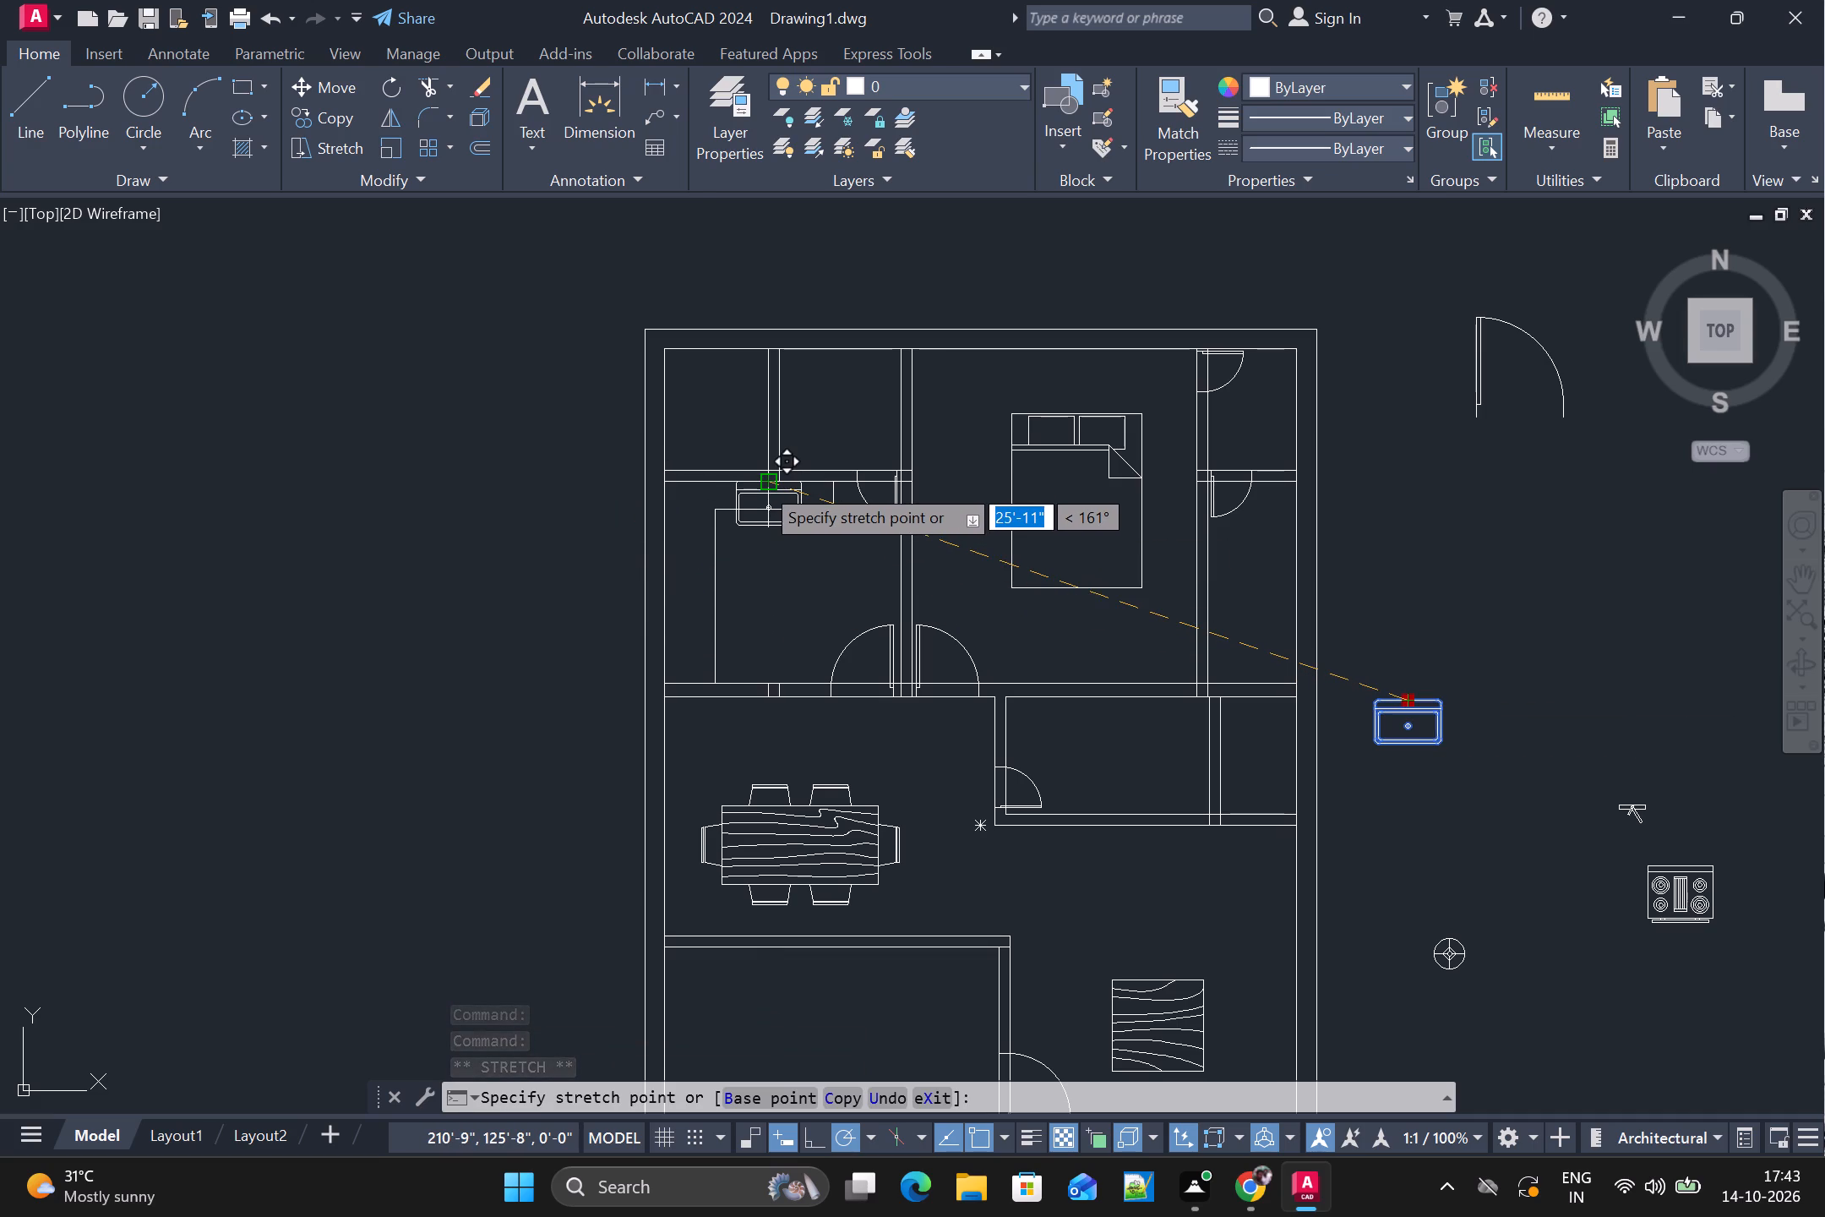
left_click(757, 495)
scroll(787, 544, "up", 4)
scroll(734, 385, "down", 1)
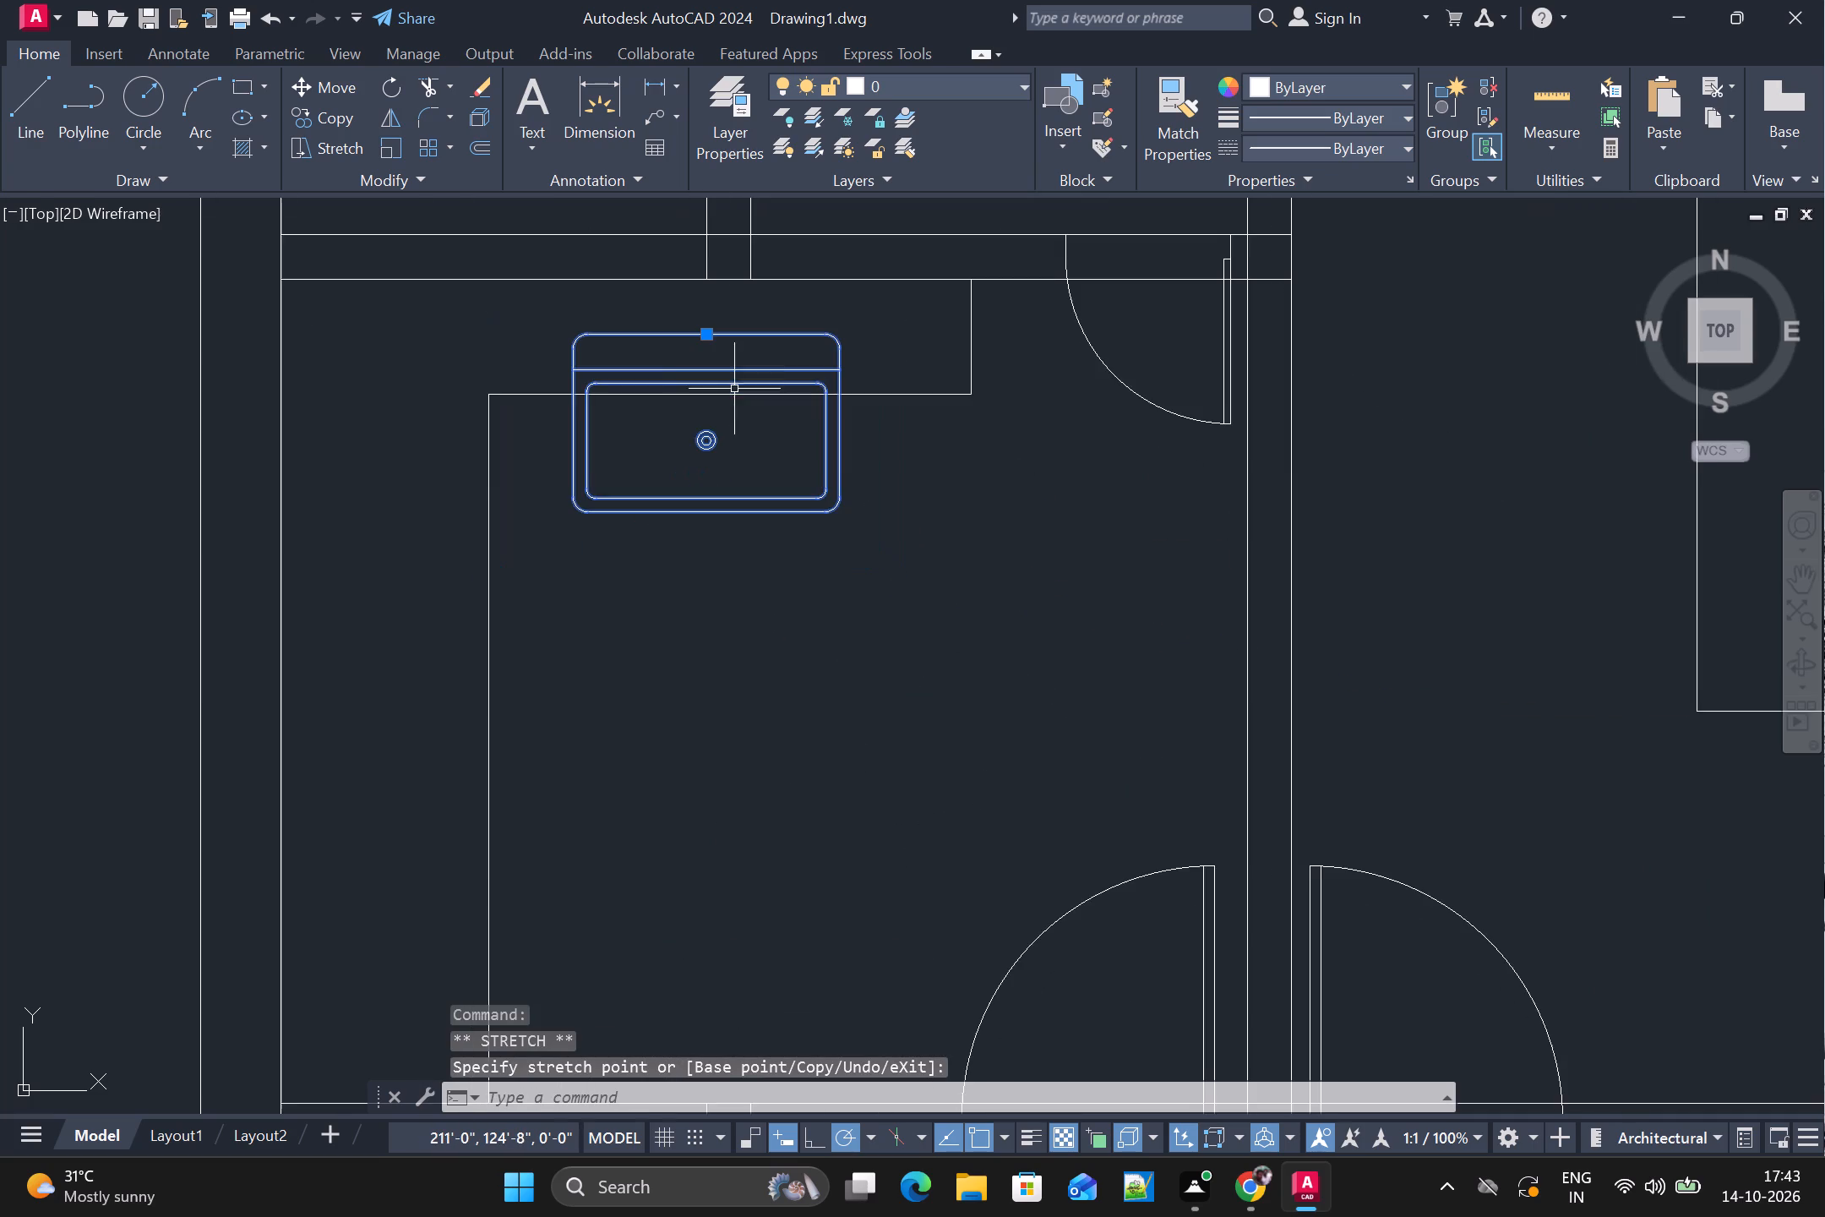
middle_click_drag(735, 374, 744, 604)
left_click_drag(716, 561, 722, 494)
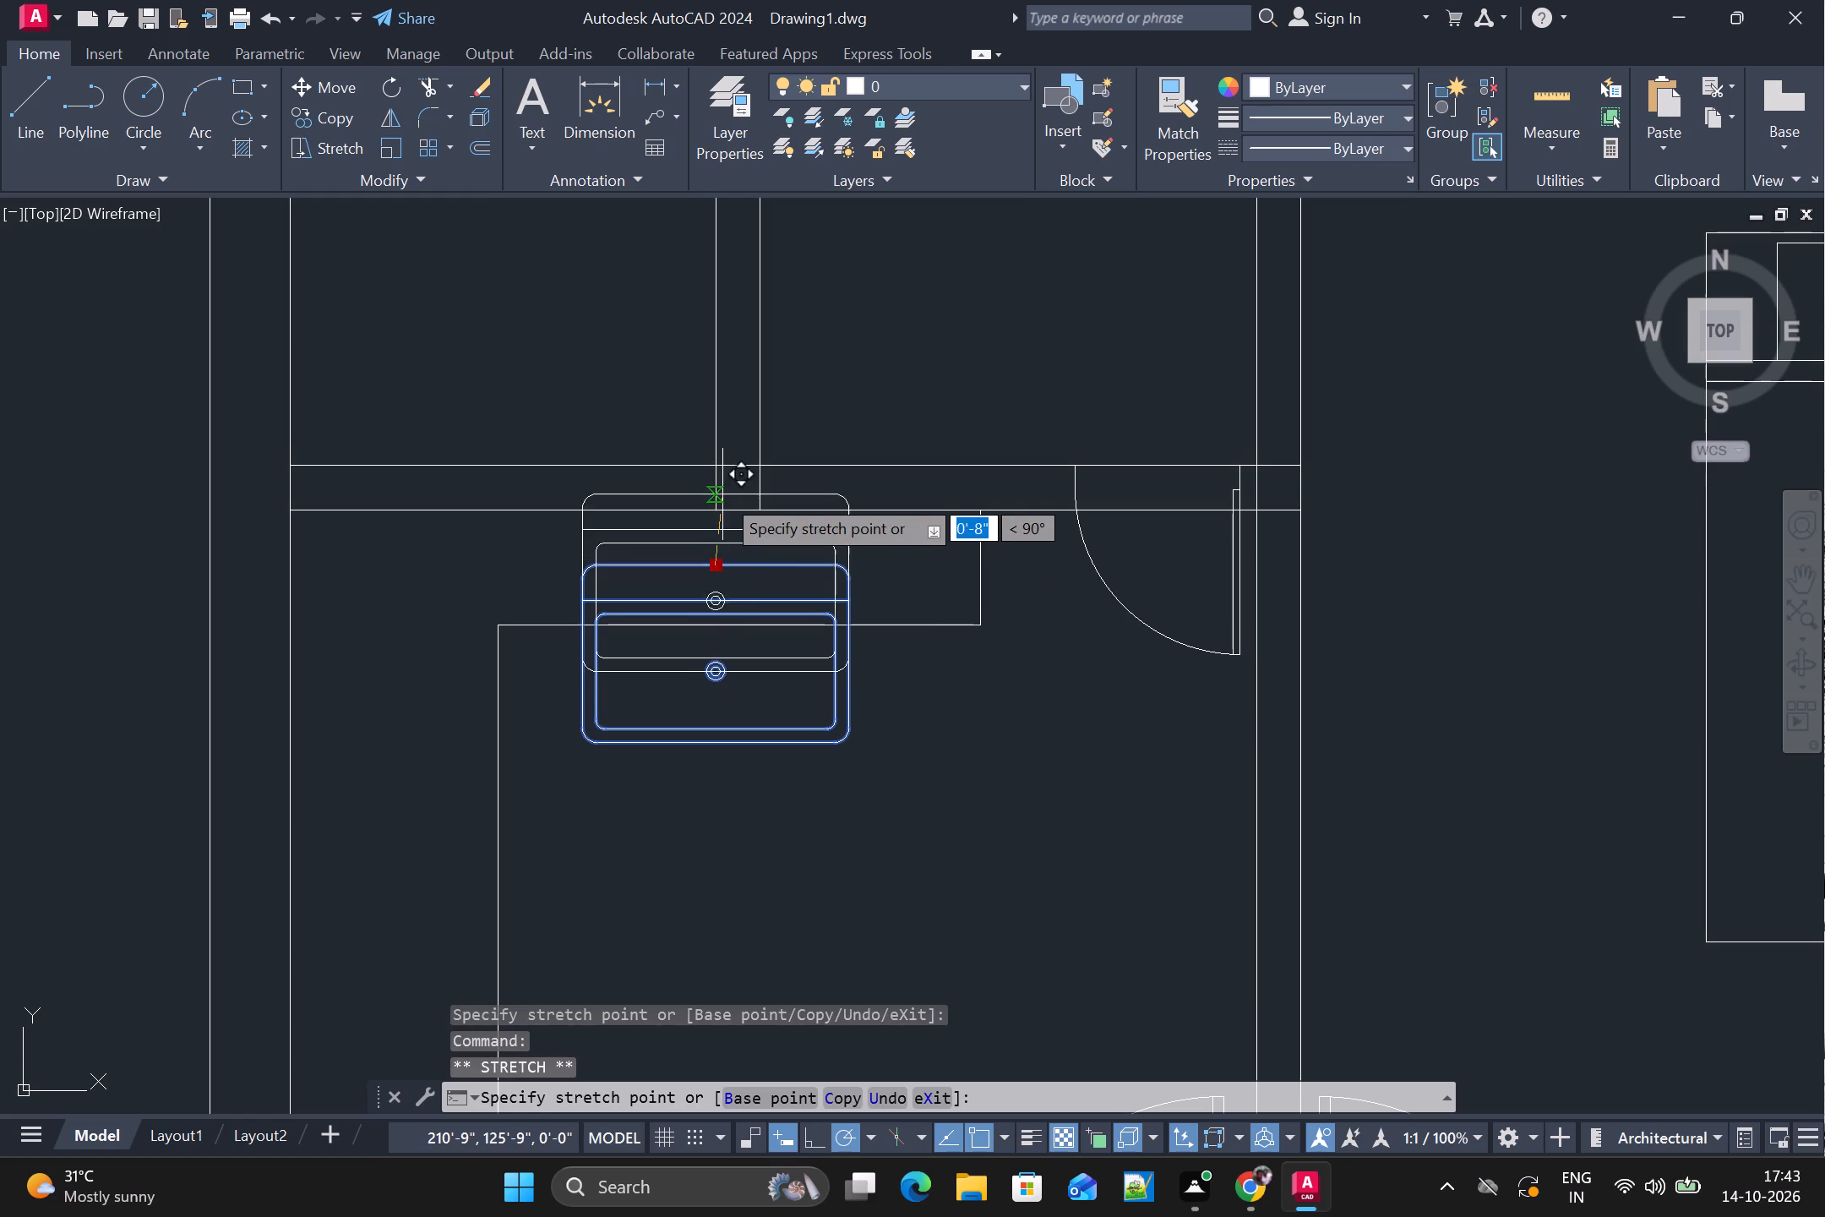
left_click_drag(722, 494, 722, 507)
left_click(722, 507)
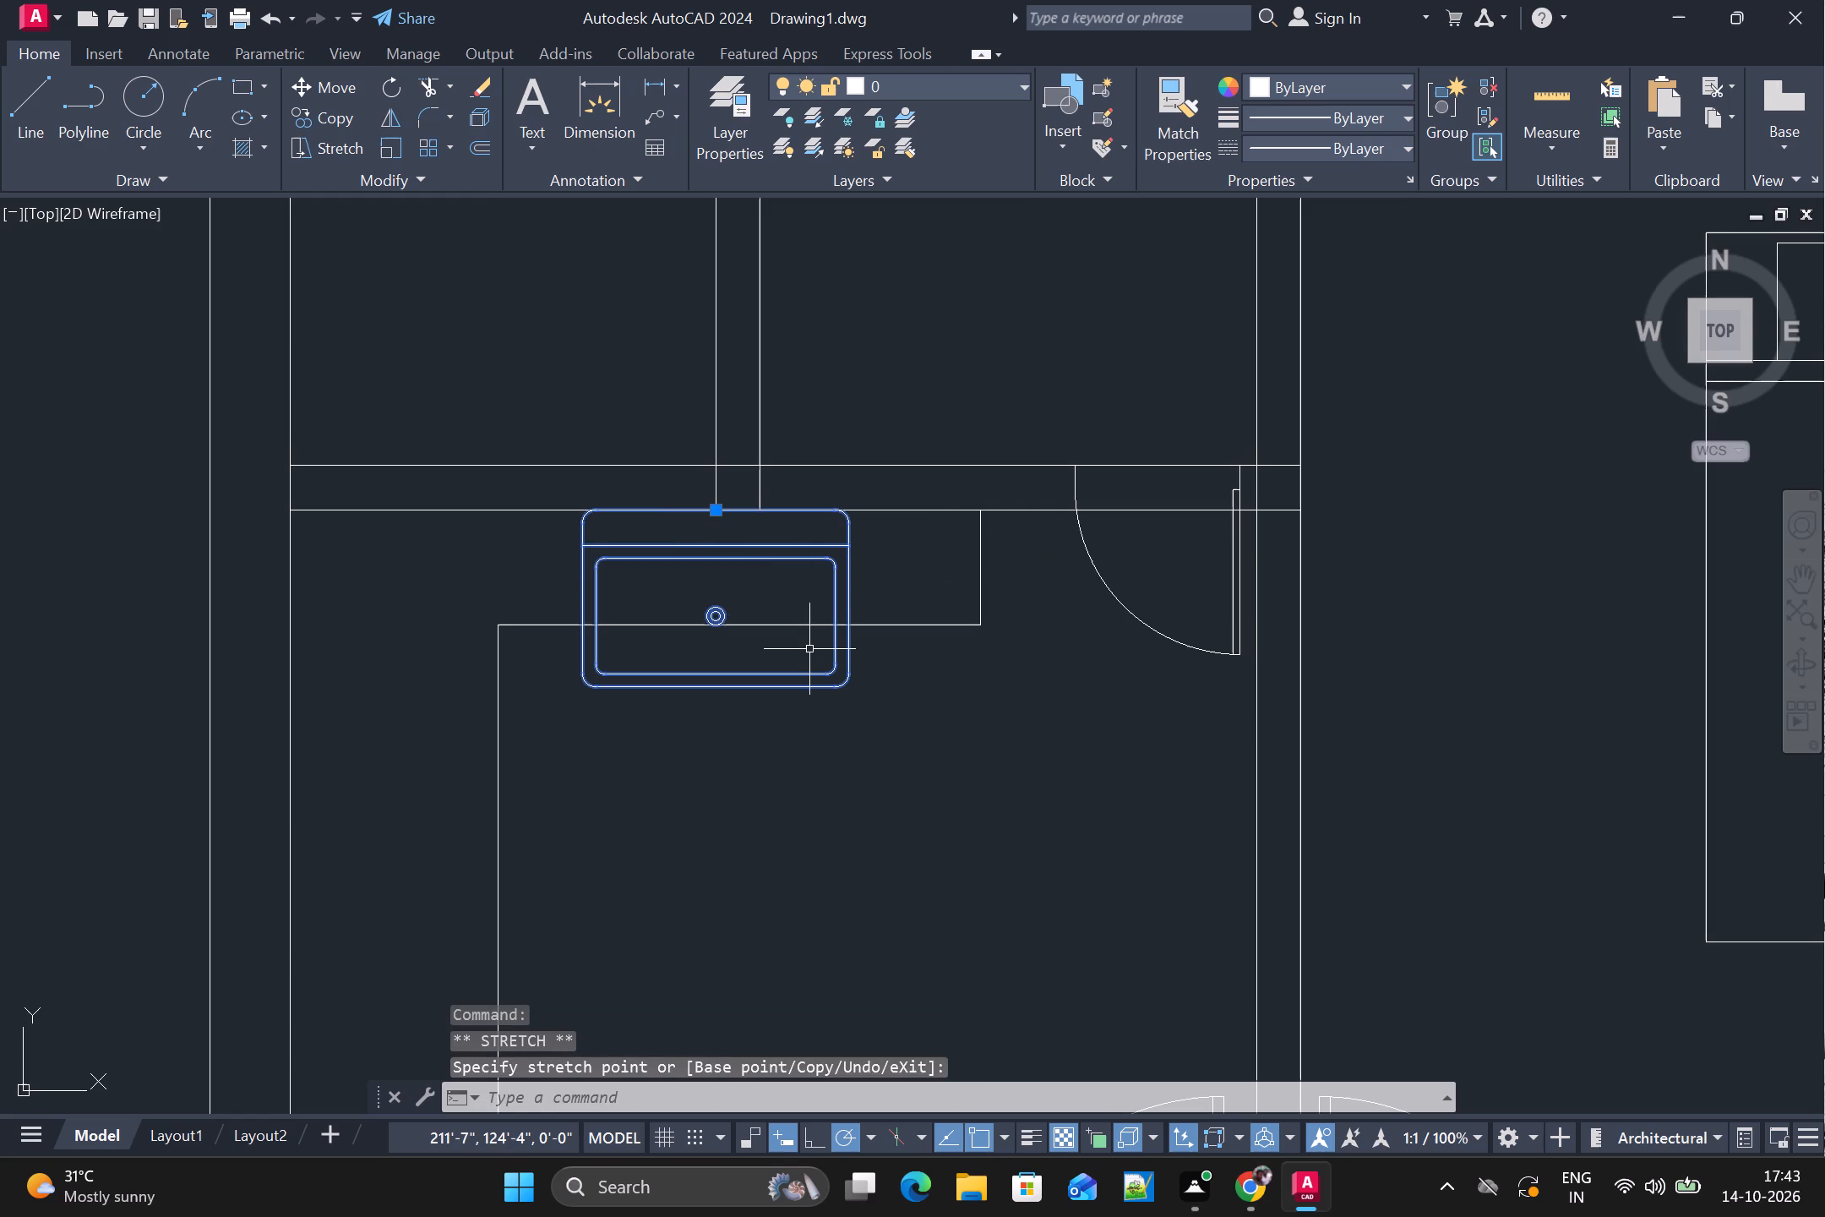
Scale the sink down about its upper-left corner until it fits within the counter depth.
type("SC")
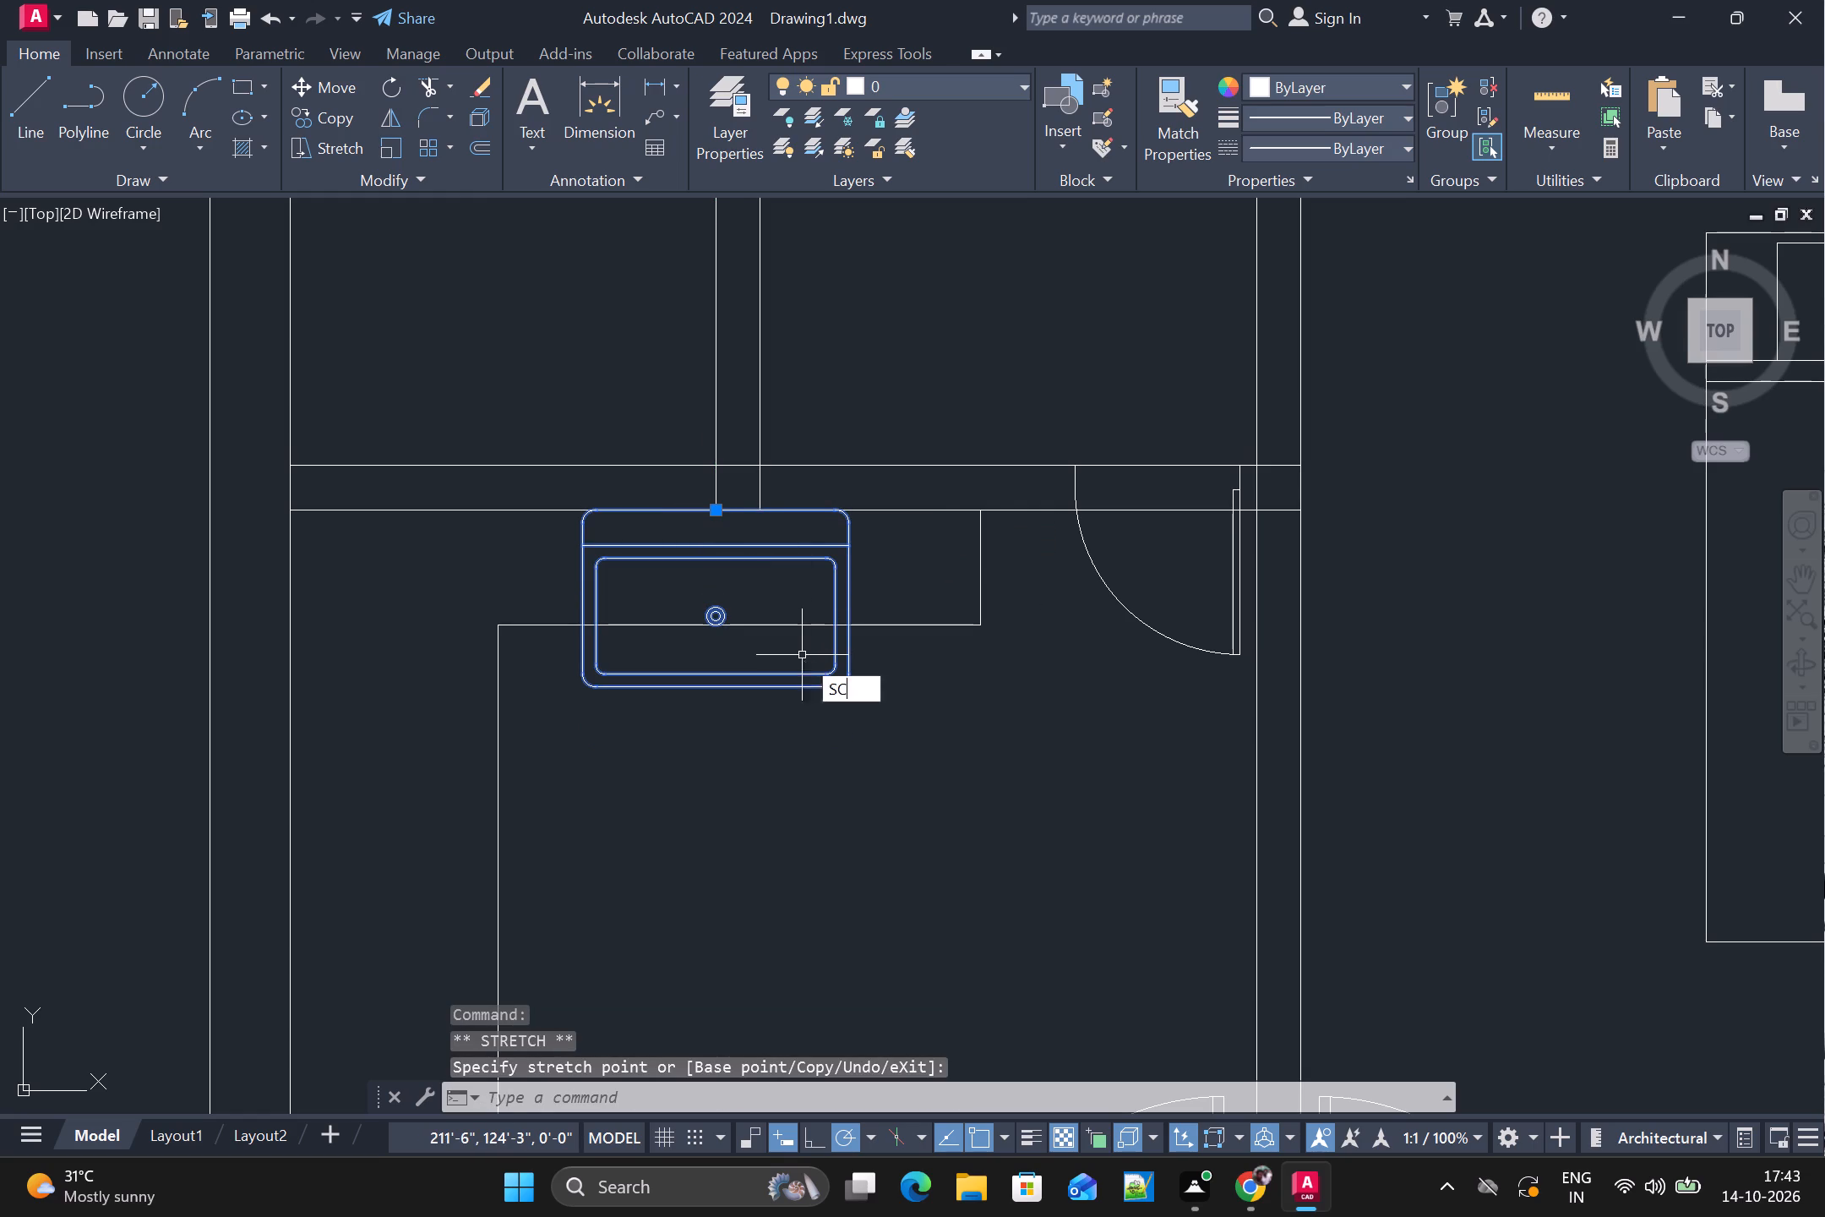
key("space")
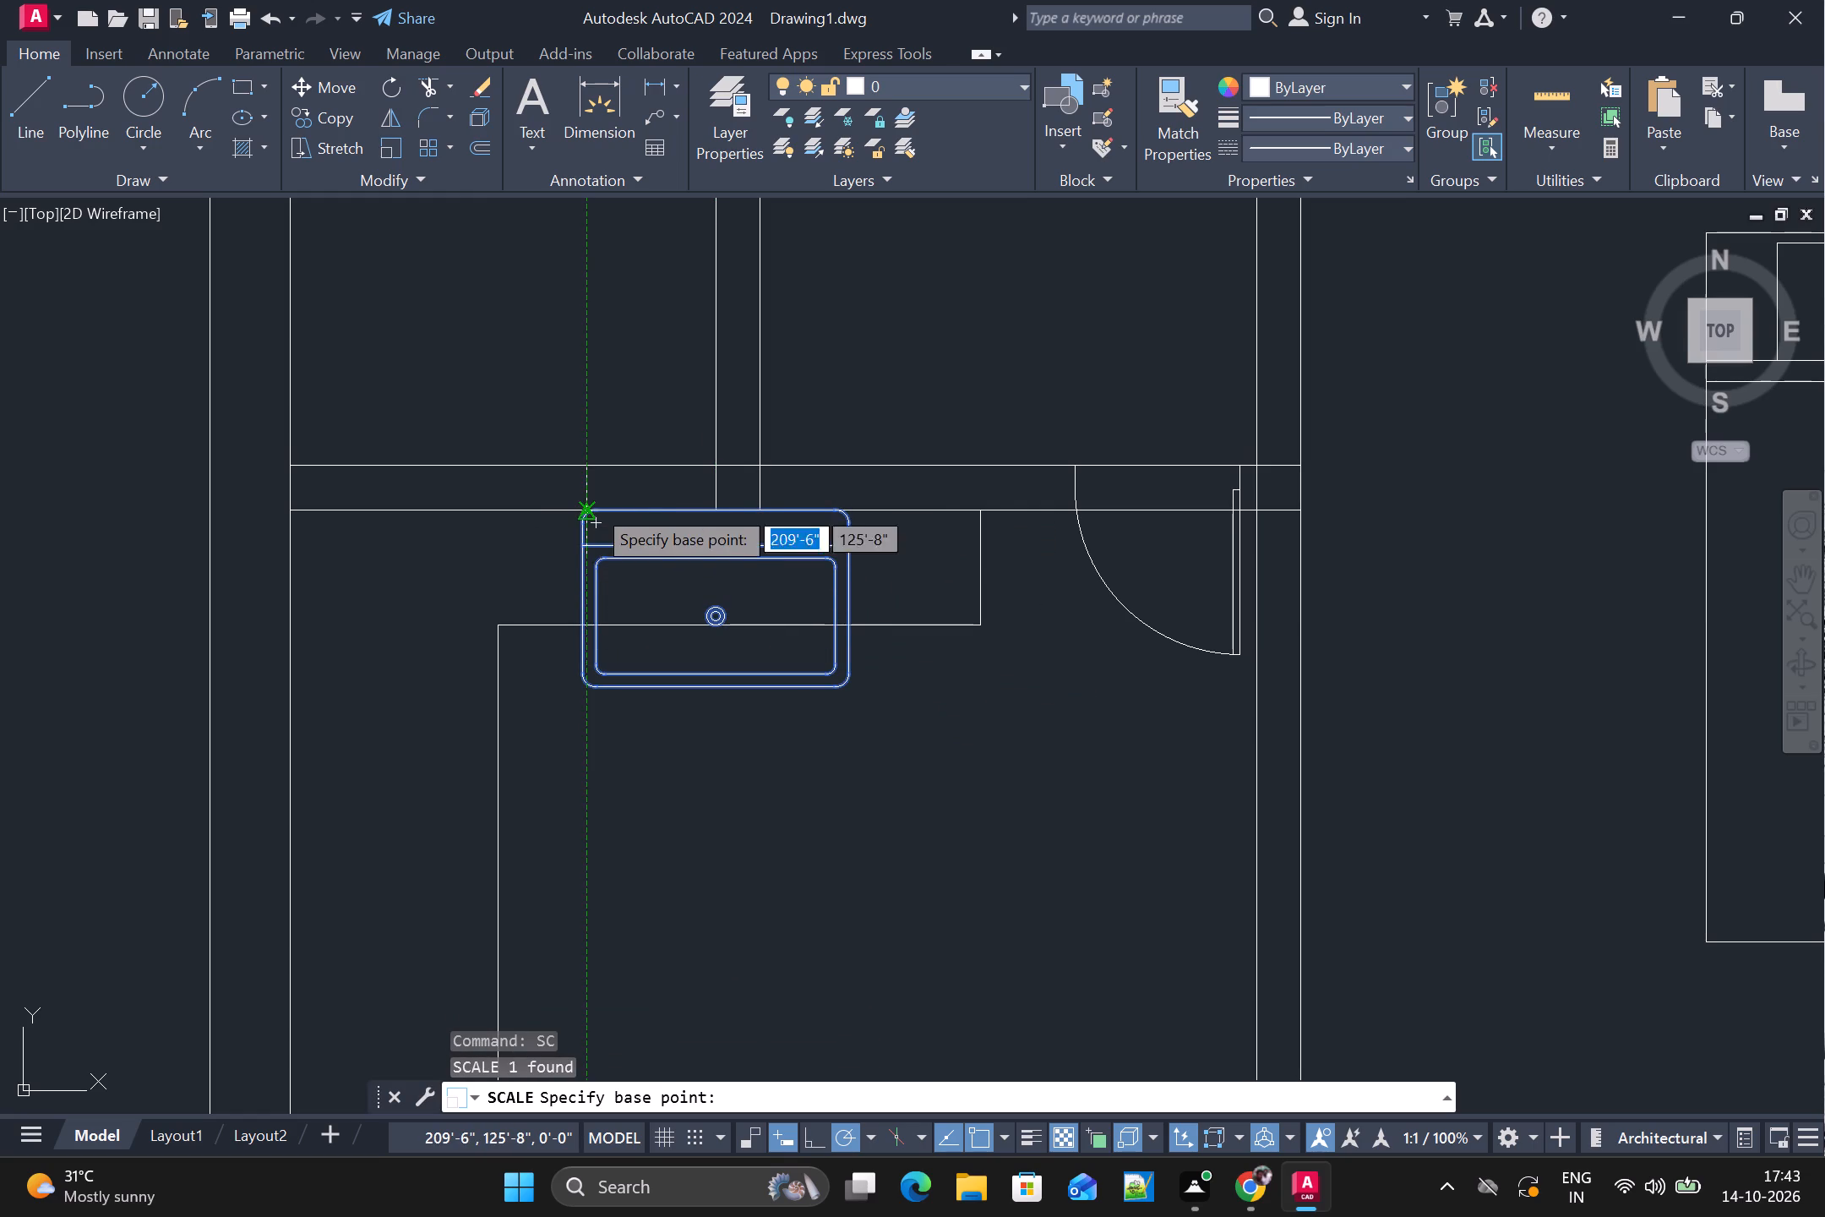
left_click(593, 505)
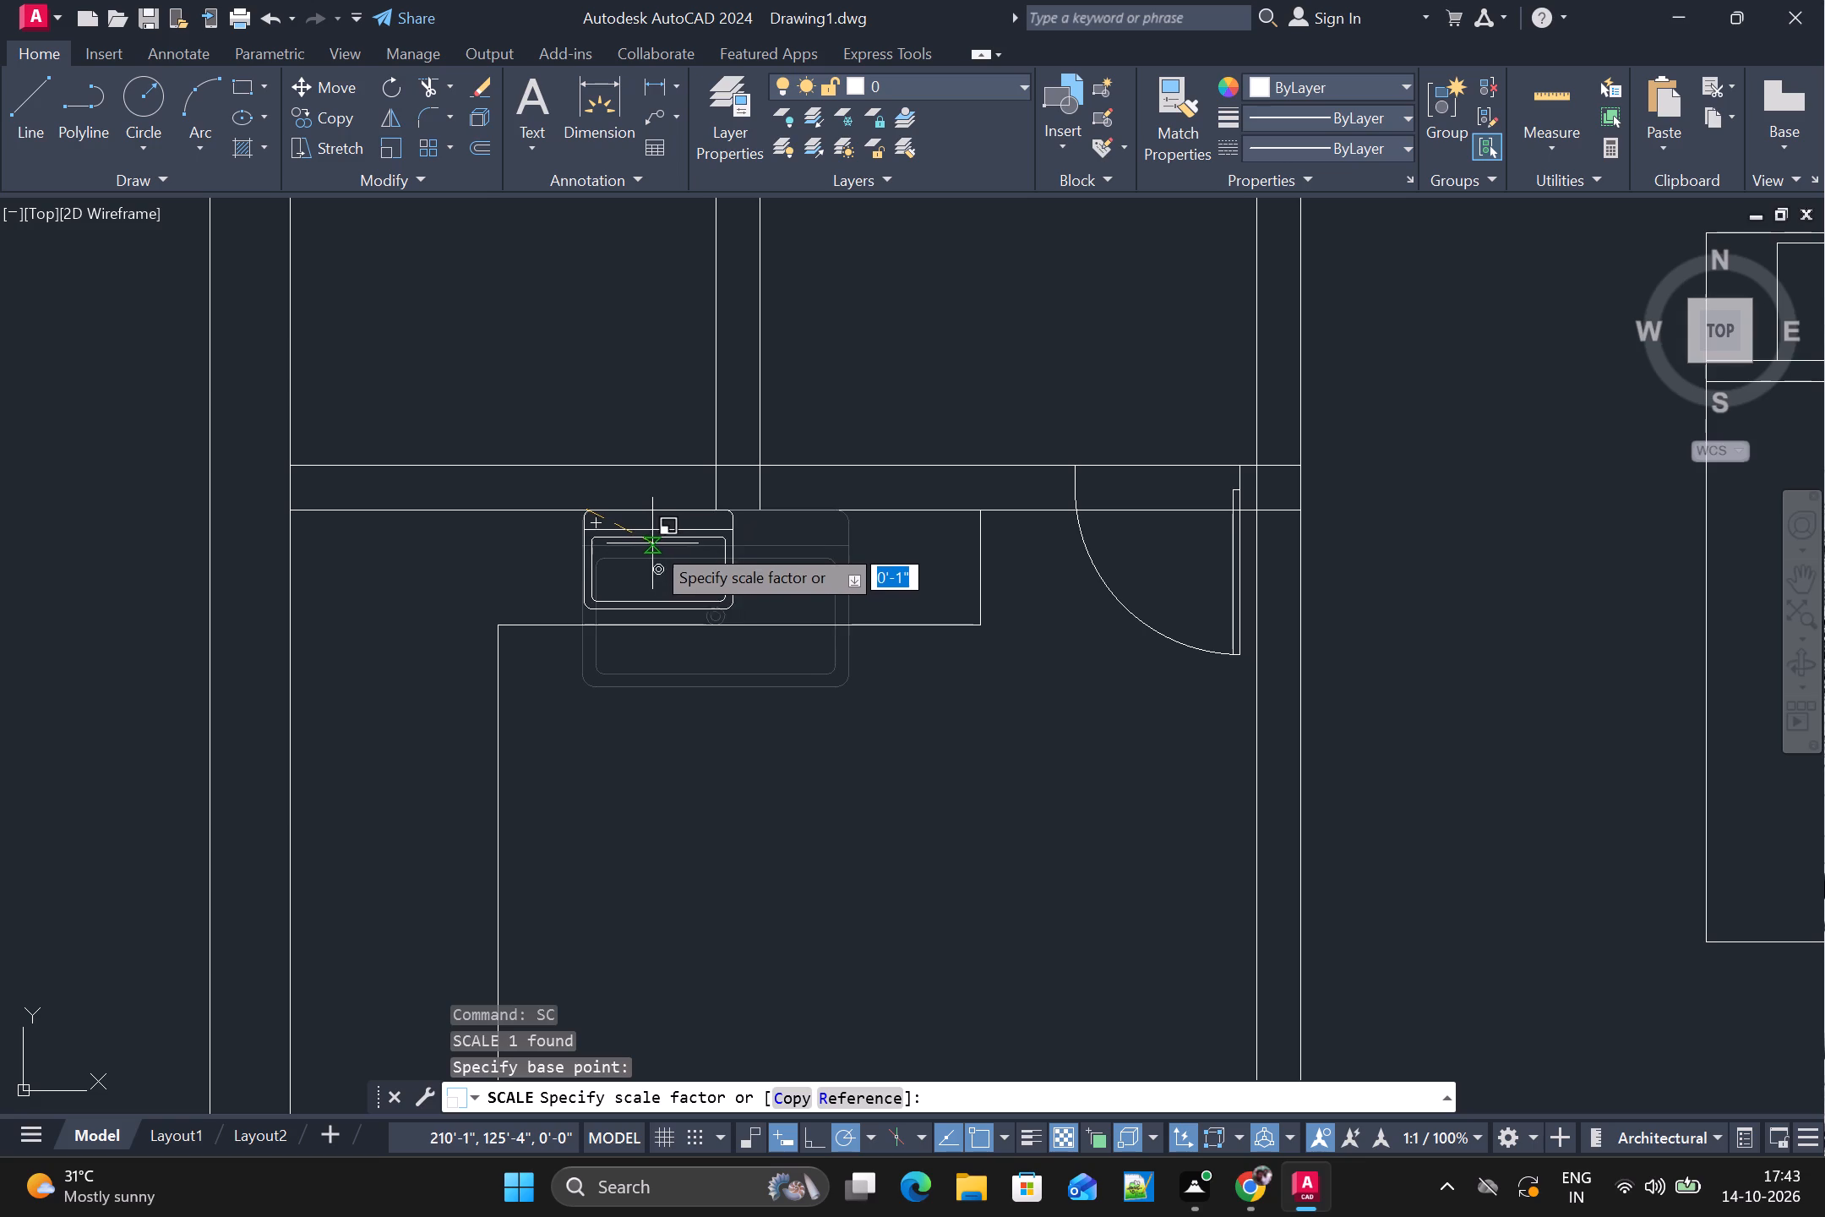
left_click(653, 547)
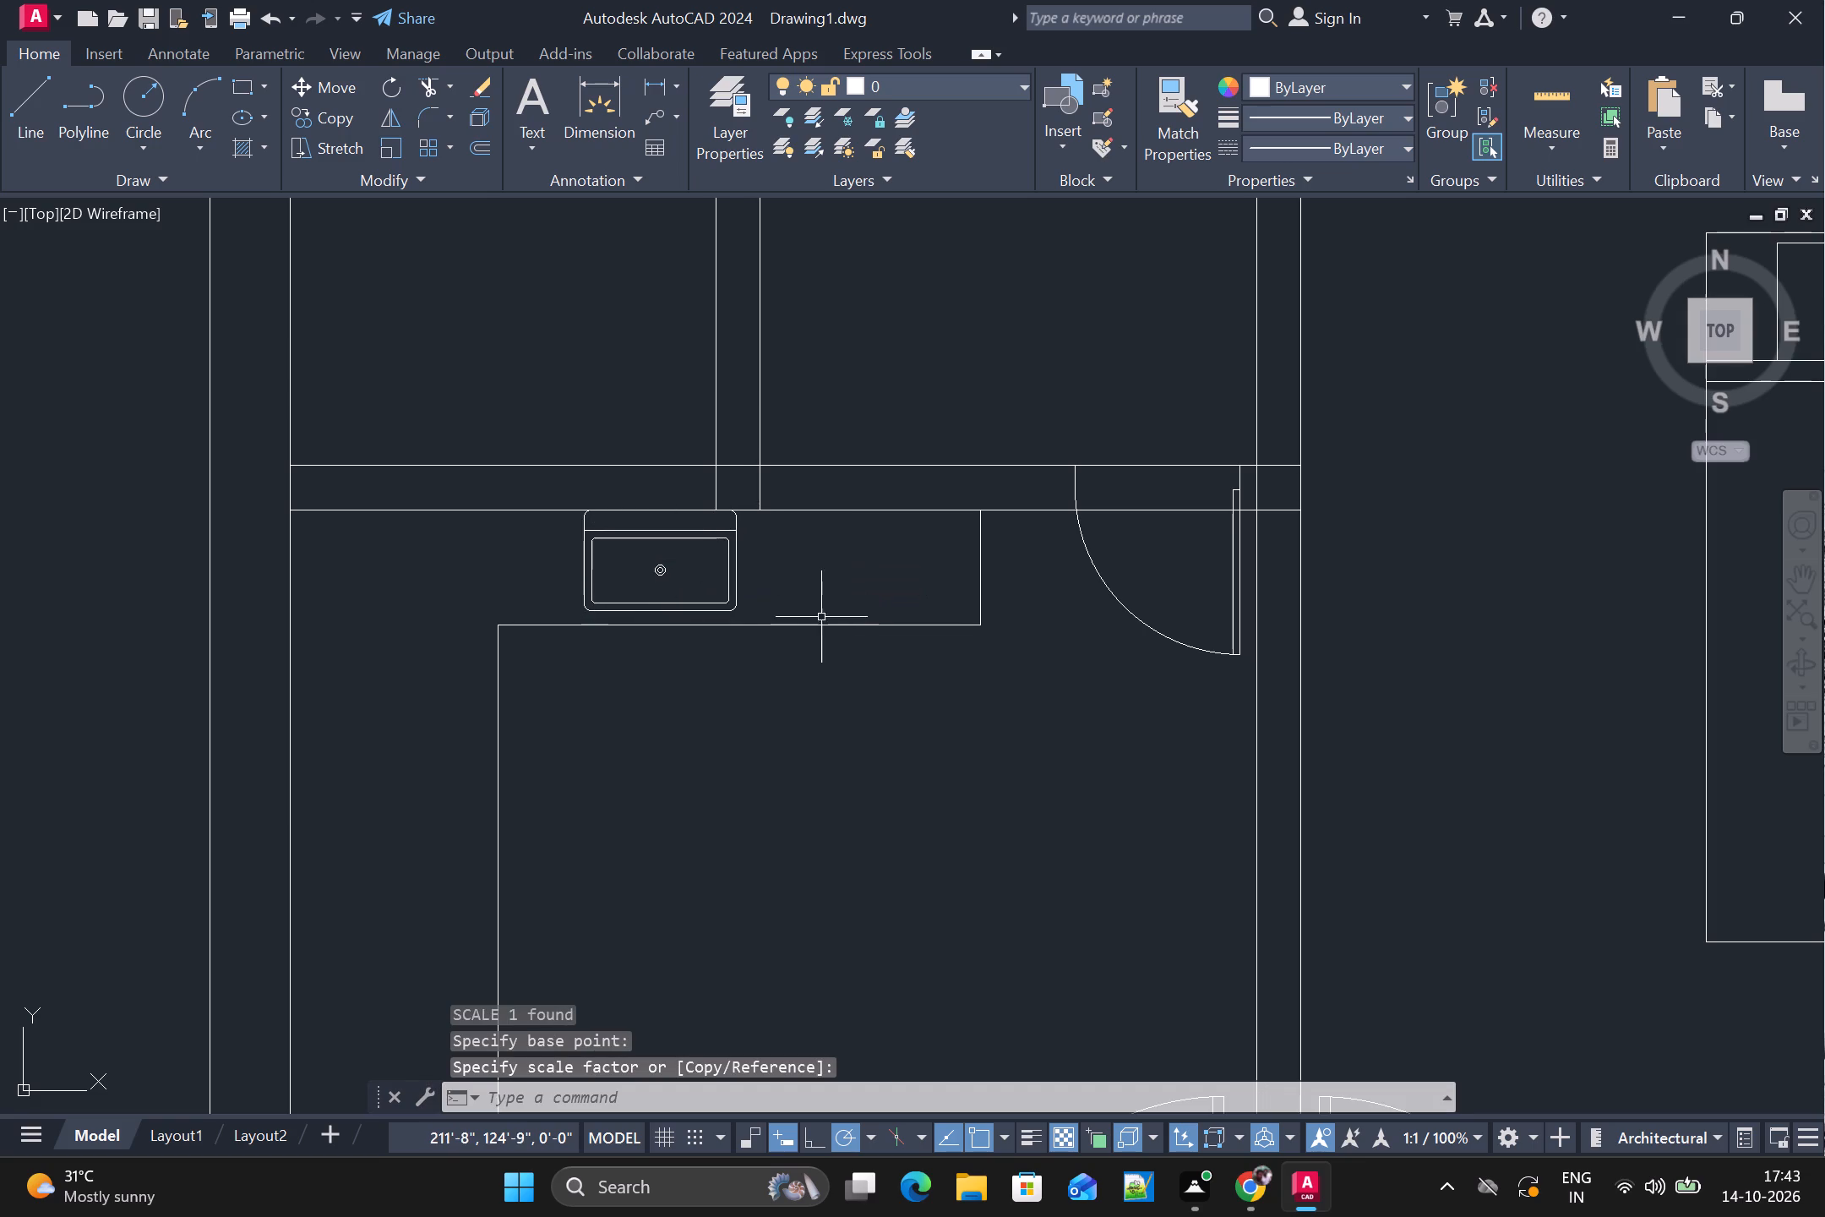
Move the small faucet block onto the midpoint of the sink's back edge.
scroll(779, 674, "down", 1)
middle_click_drag(774, 726, 882, 390)
scroll(1131, 573, "down", 1)
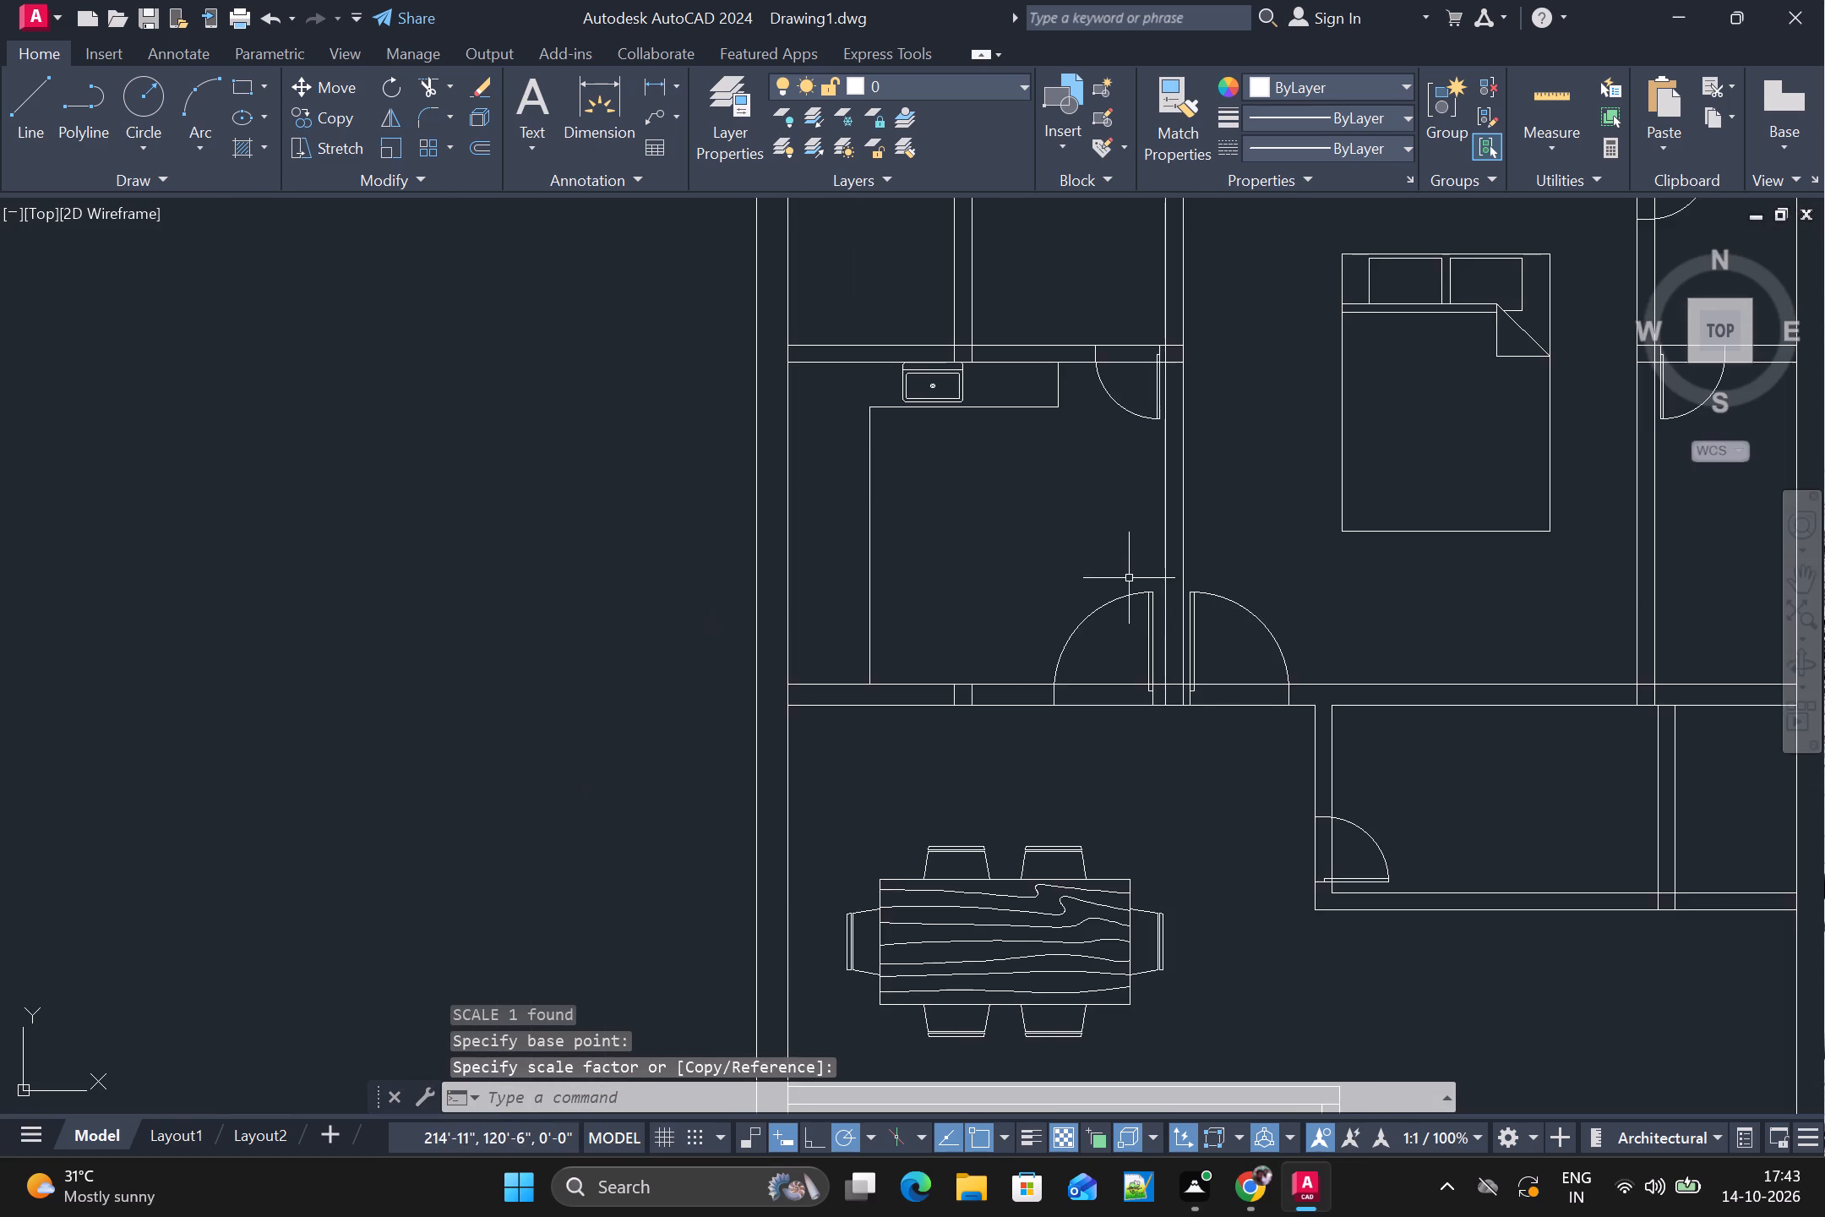
middle_click_drag(1141, 587, 674, 707)
scroll(1727, 634, "down", 1)
middle_click_drag(1518, 766, 1204, 638)
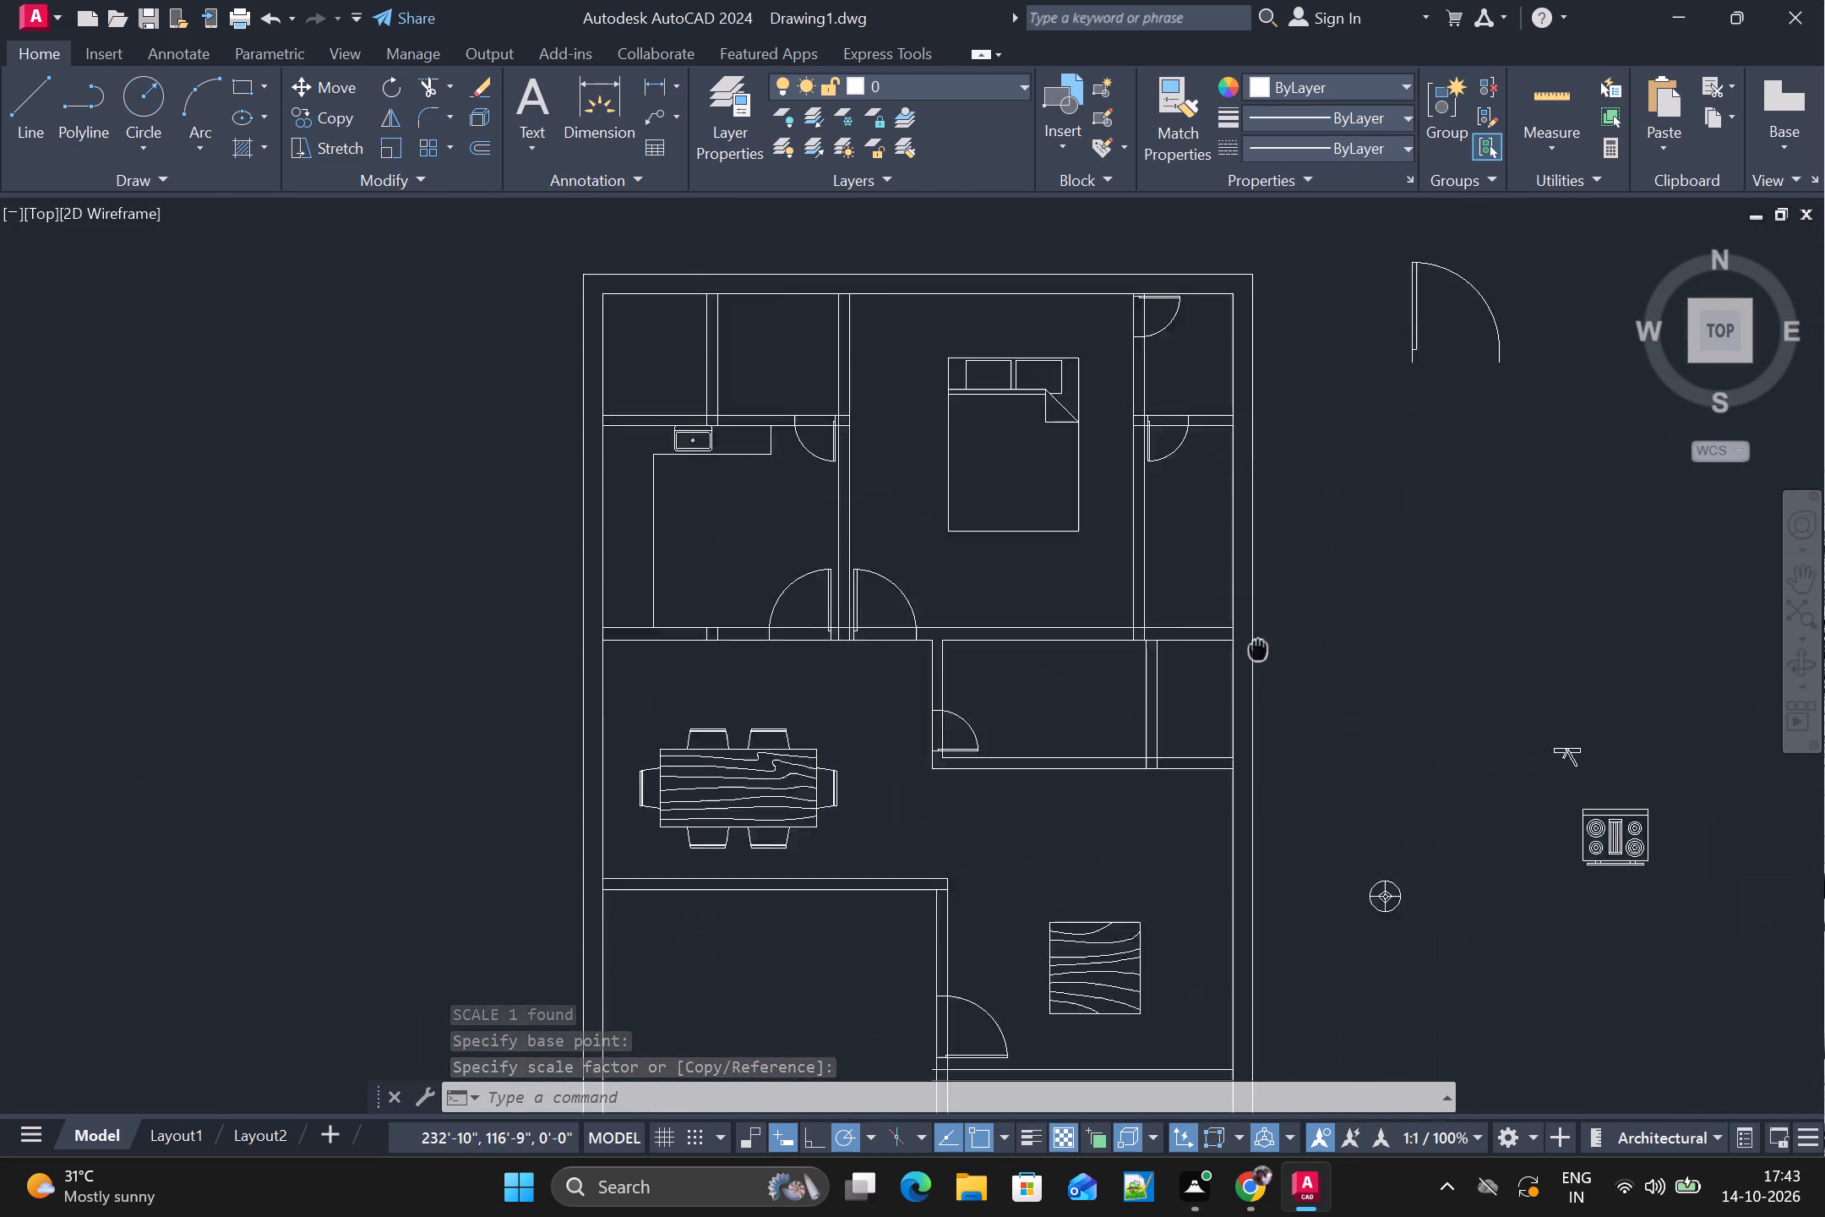
middle_click_drag(1204, 638, 1165, 631)
double_click(1459, 724)
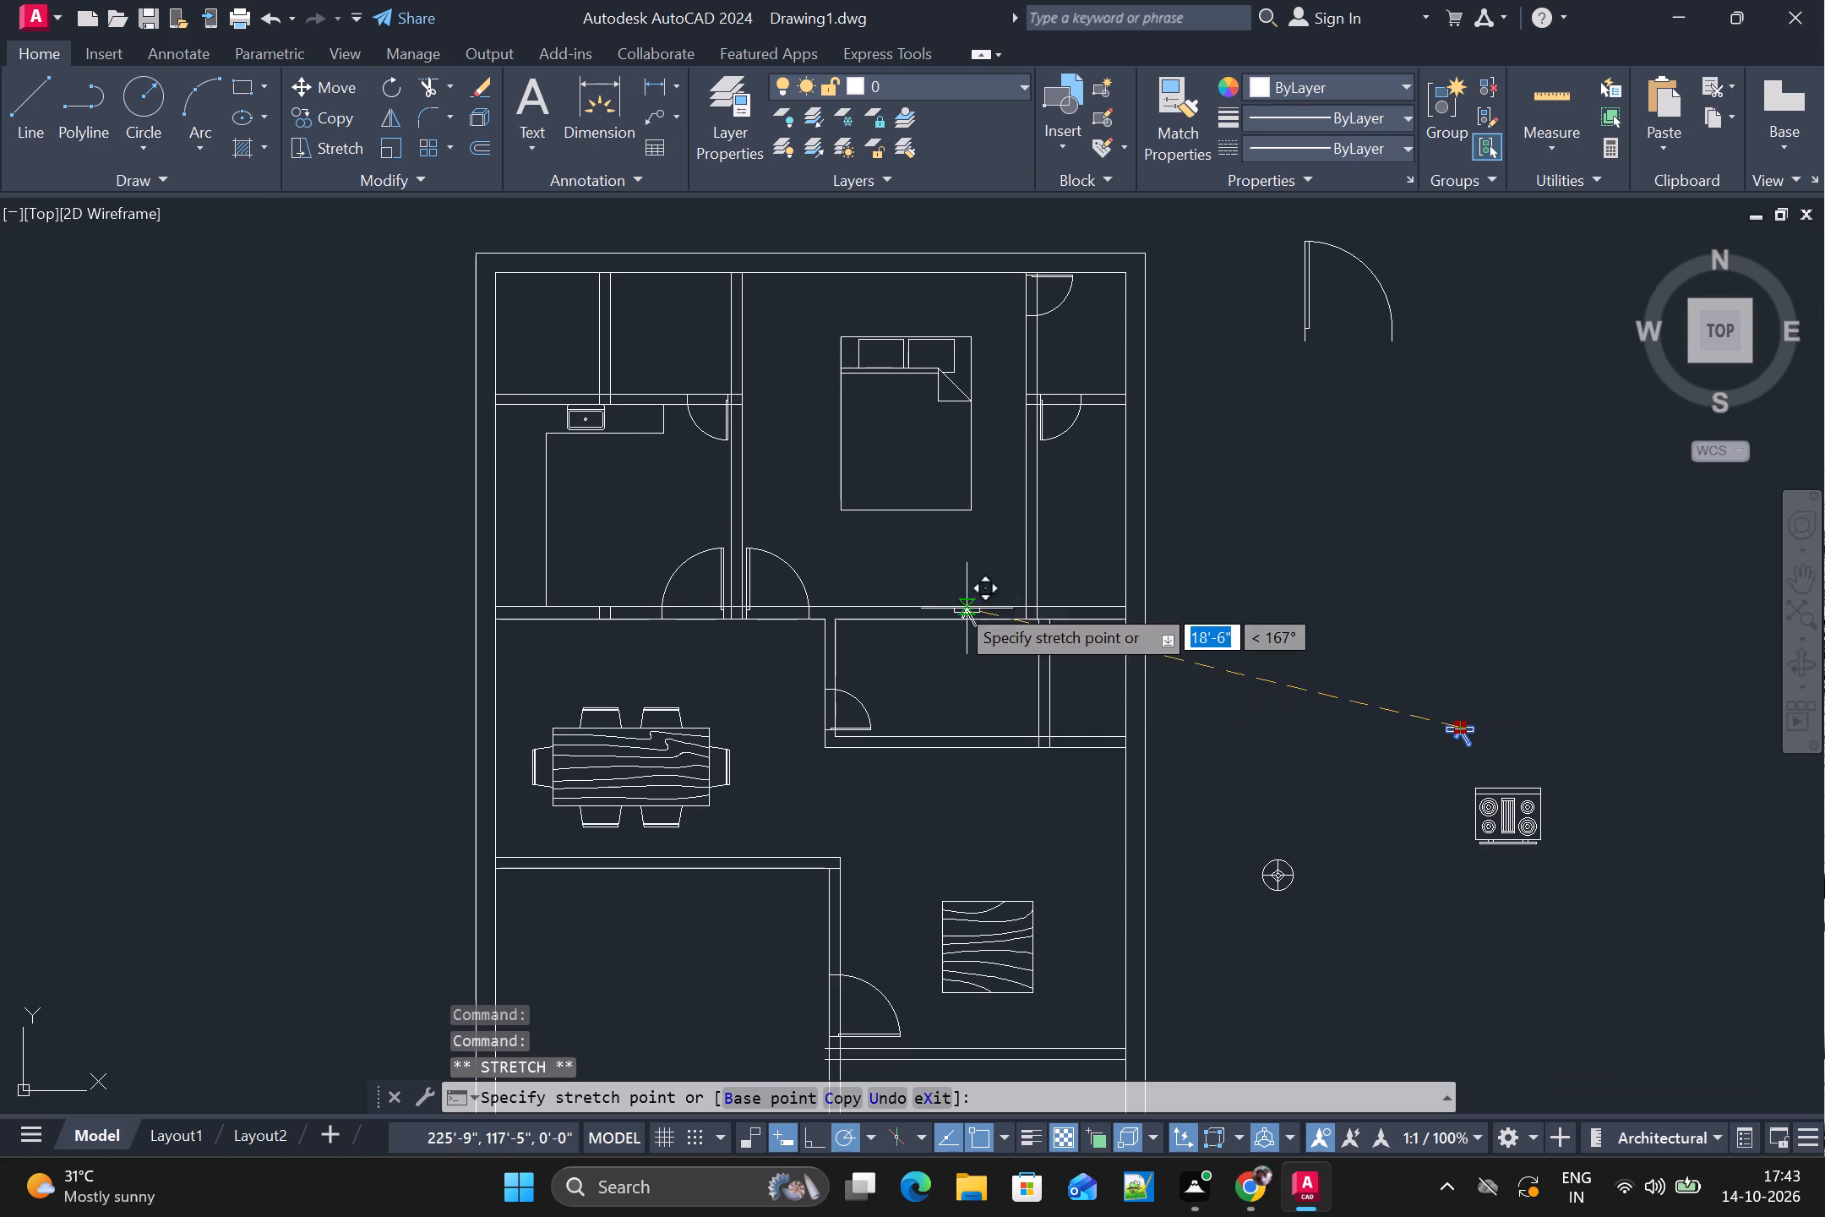
scroll(586, 434, "up", 2)
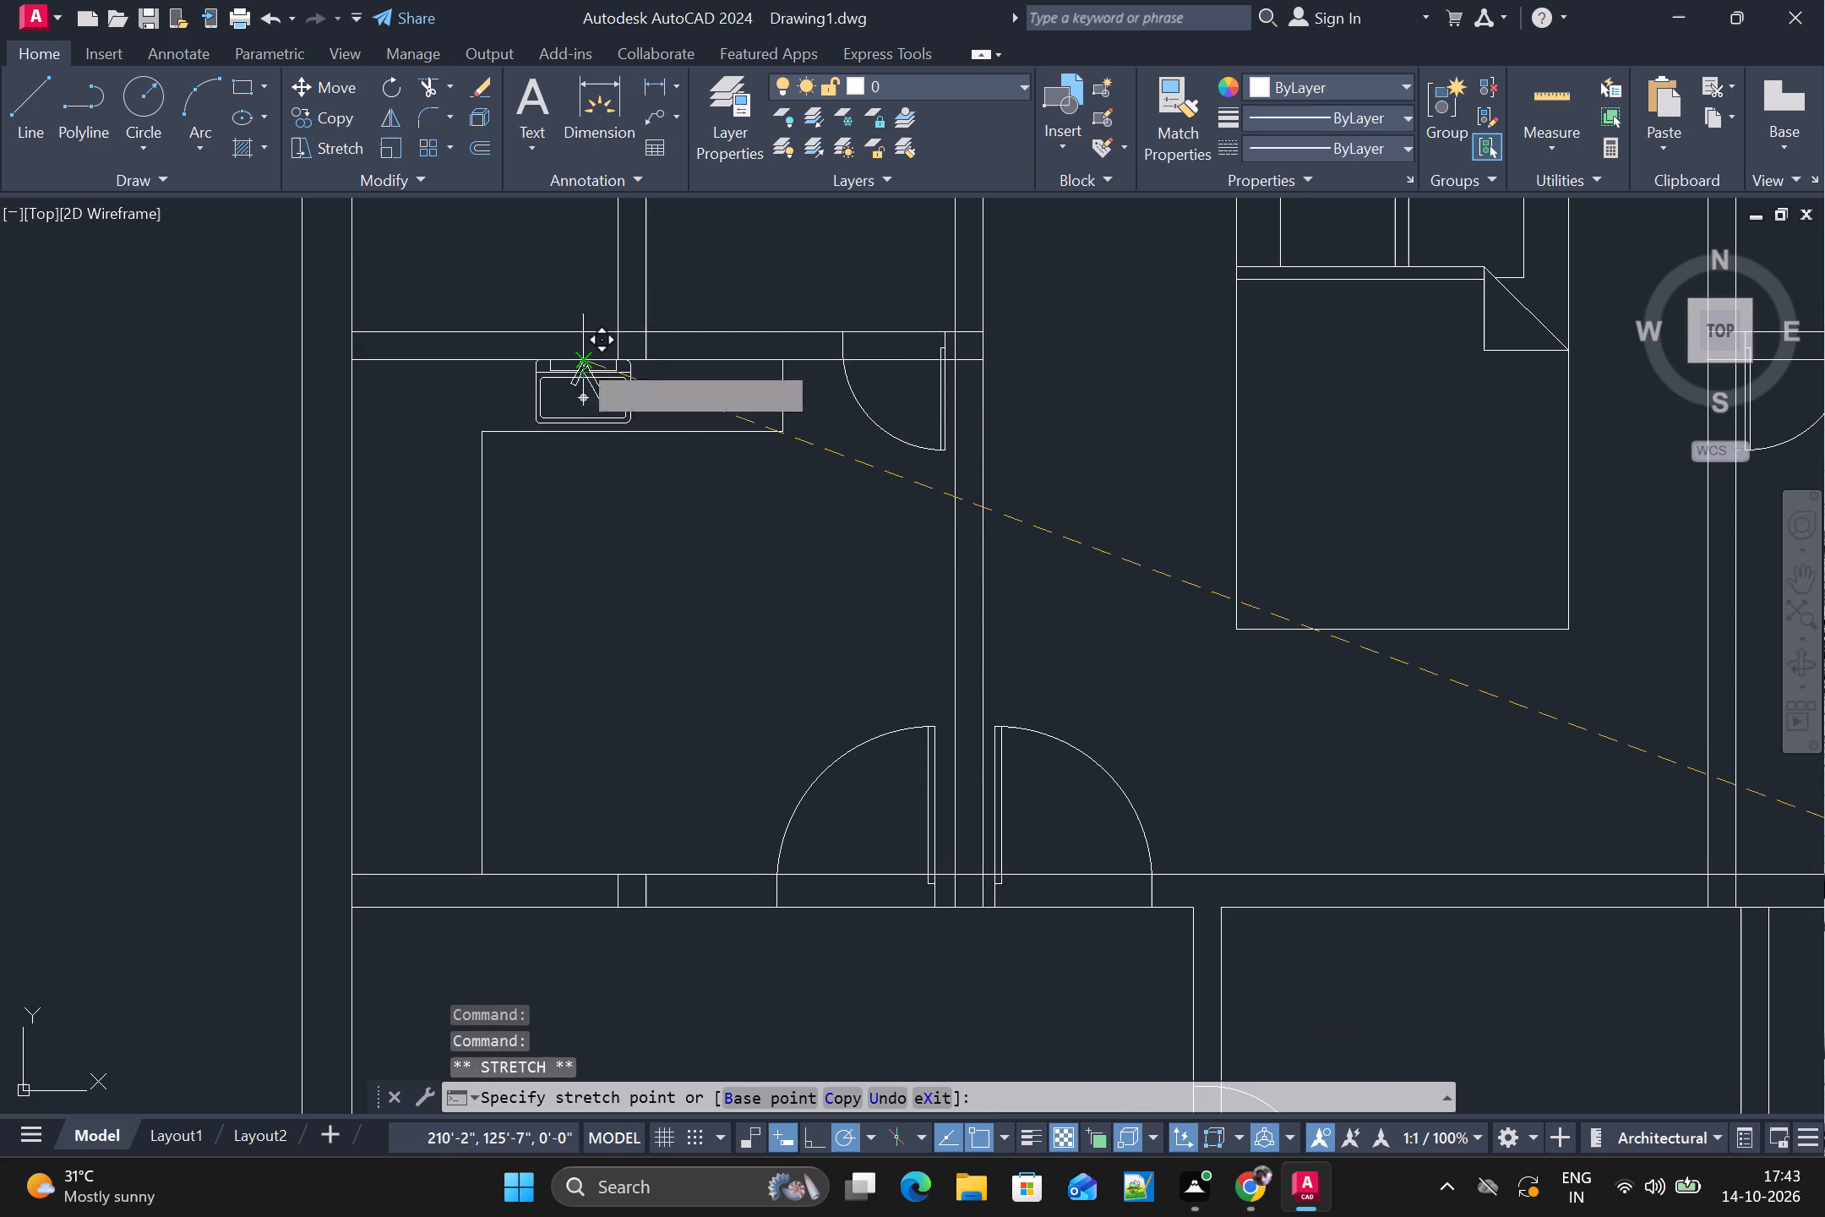
left_click(576, 354)
Move the stove block onto the counter's vertical run, with its upper-left corner on the inner face of the outer left wall.
scroll(718, 503, "down", 1)
scroll(1450, 768, "down", 1)
middle_click_drag(1468, 818, 1441, 816)
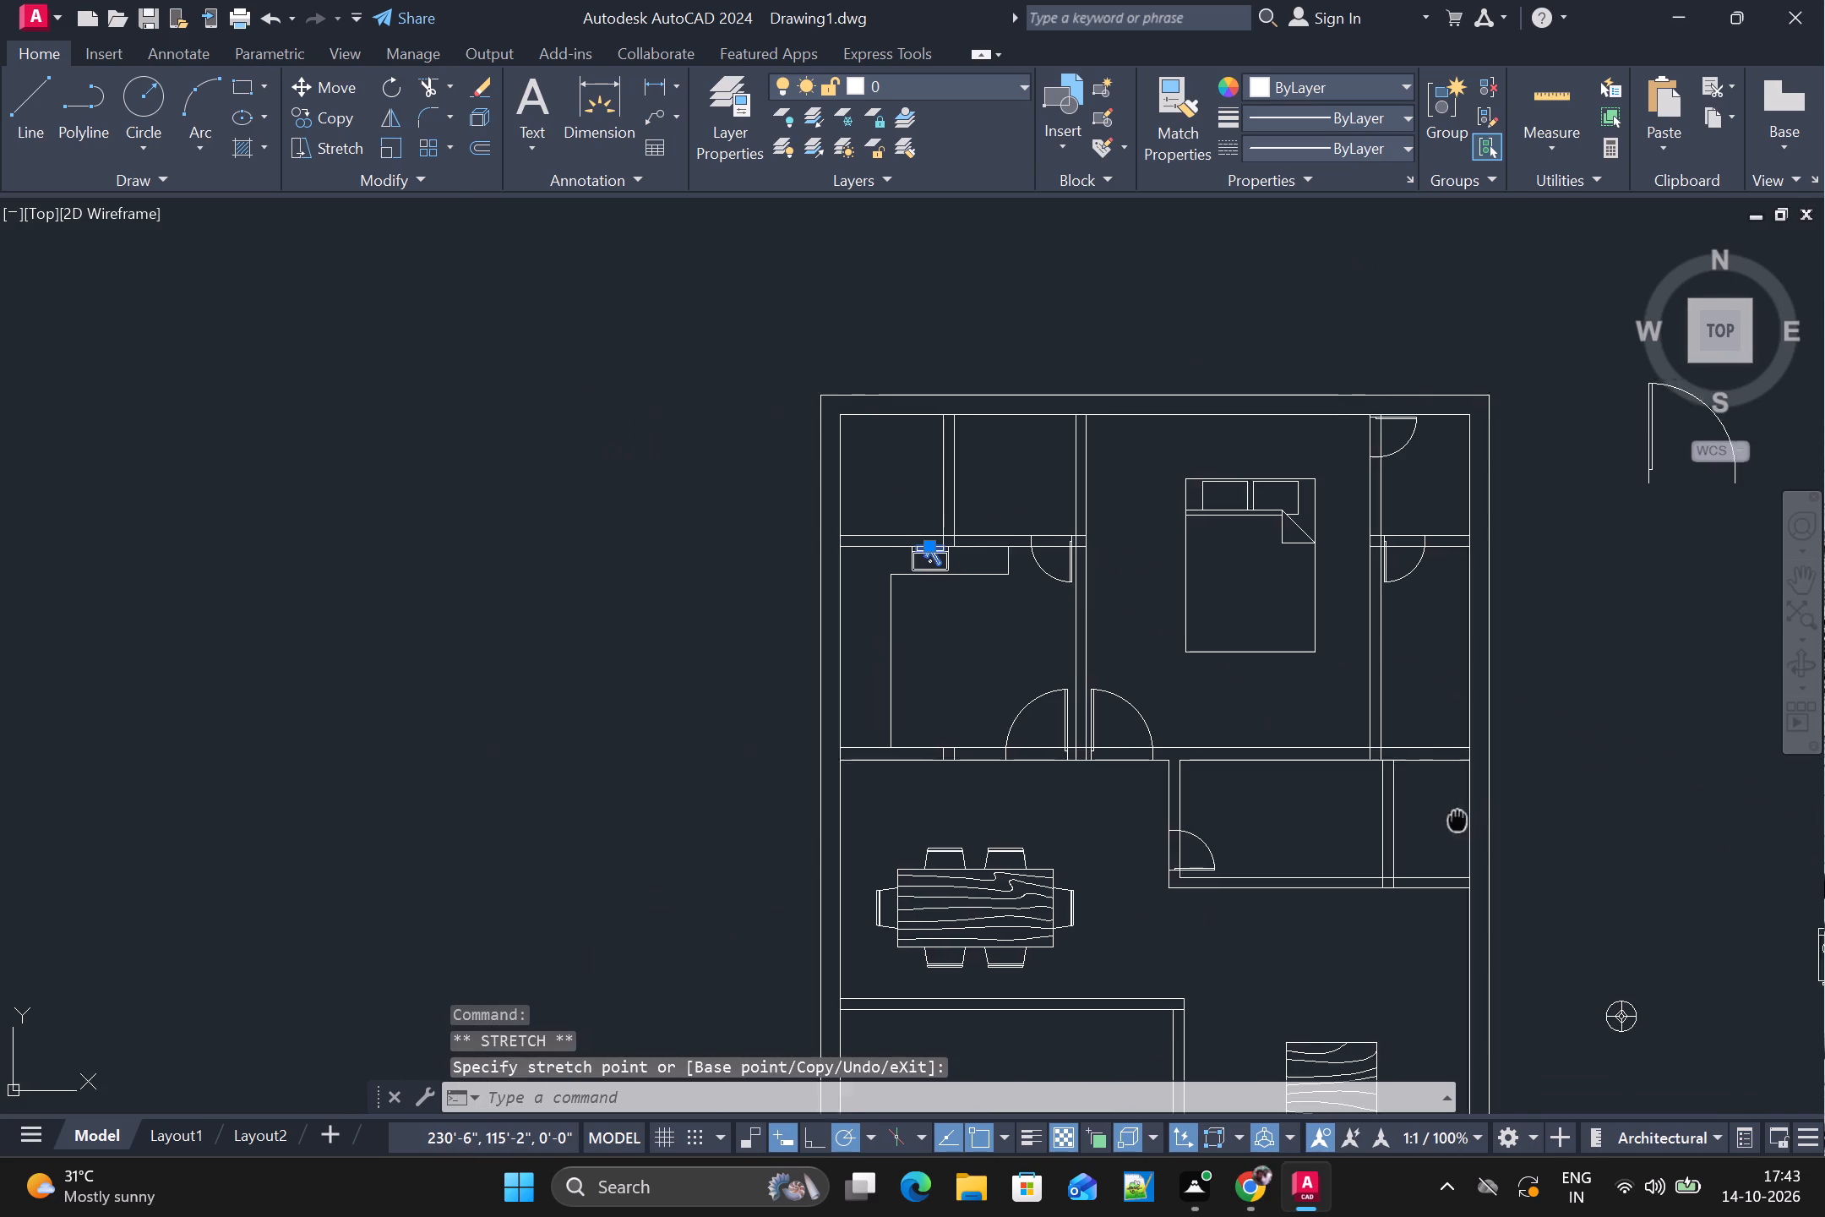
middle_click_drag(1441, 816, 1054, 692)
left_click(1456, 823)
left_click_drag(1446, 810, 1438, 819)
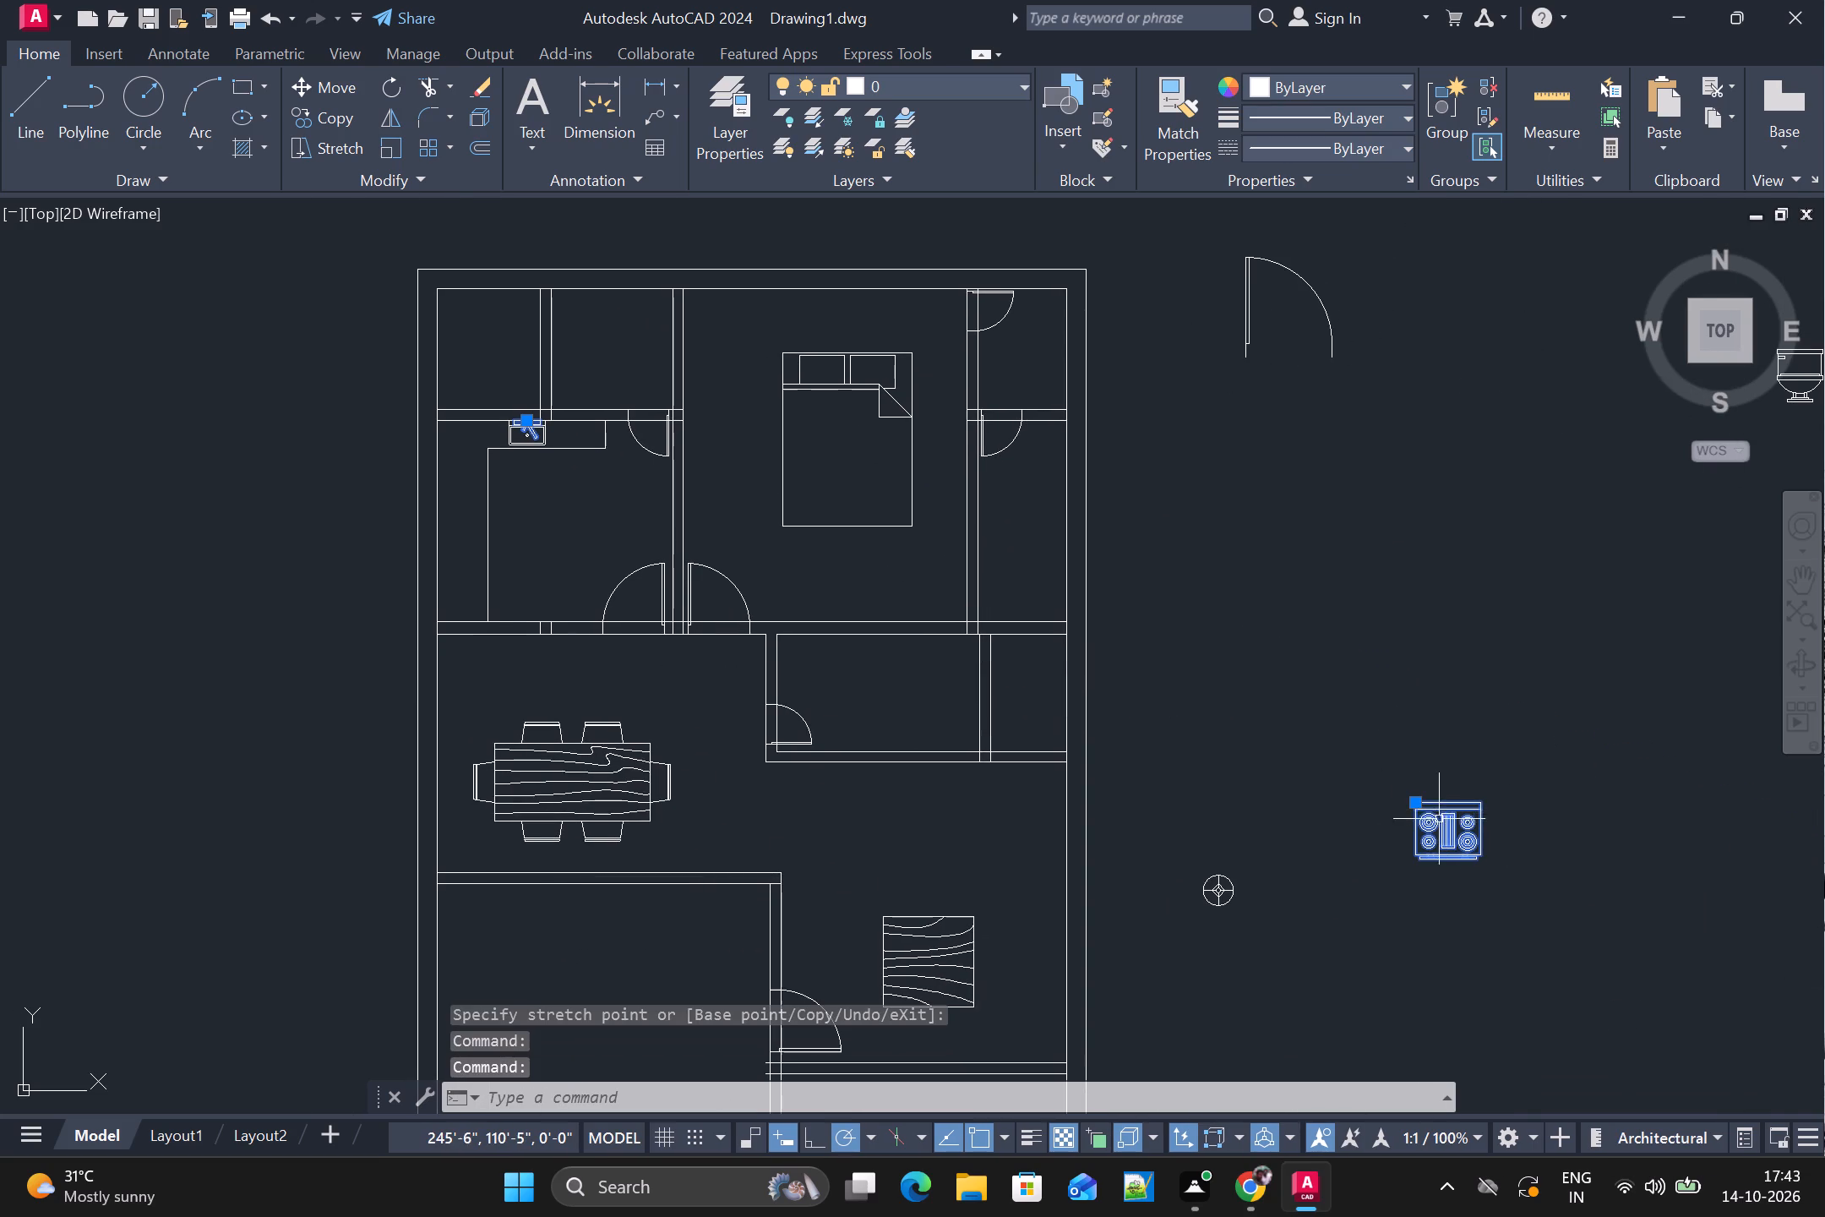
left_click_drag(1438, 819, 1434, 820)
left_click_drag(1421, 809, 445, 551)
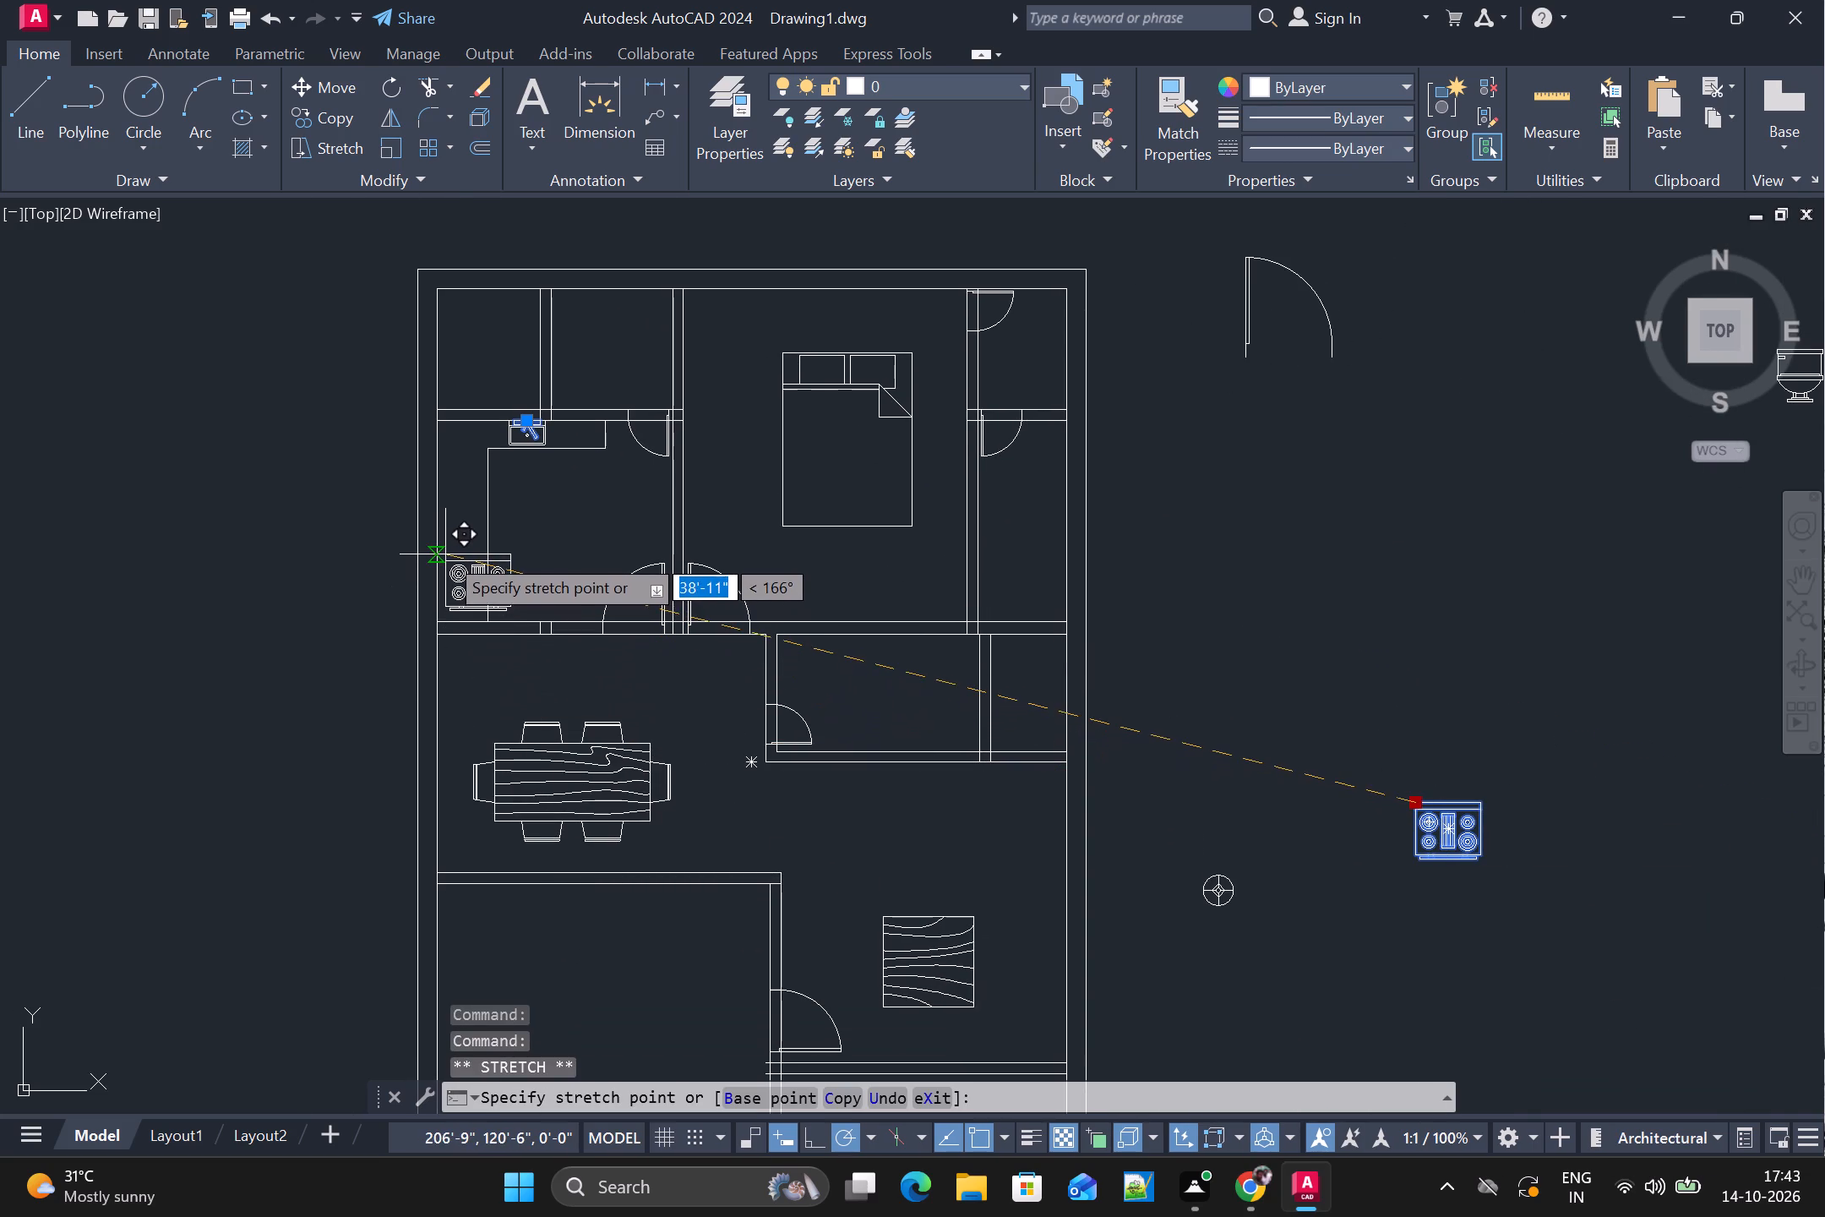
left_click_drag(445, 551, 441, 521)
left_click(441, 521)
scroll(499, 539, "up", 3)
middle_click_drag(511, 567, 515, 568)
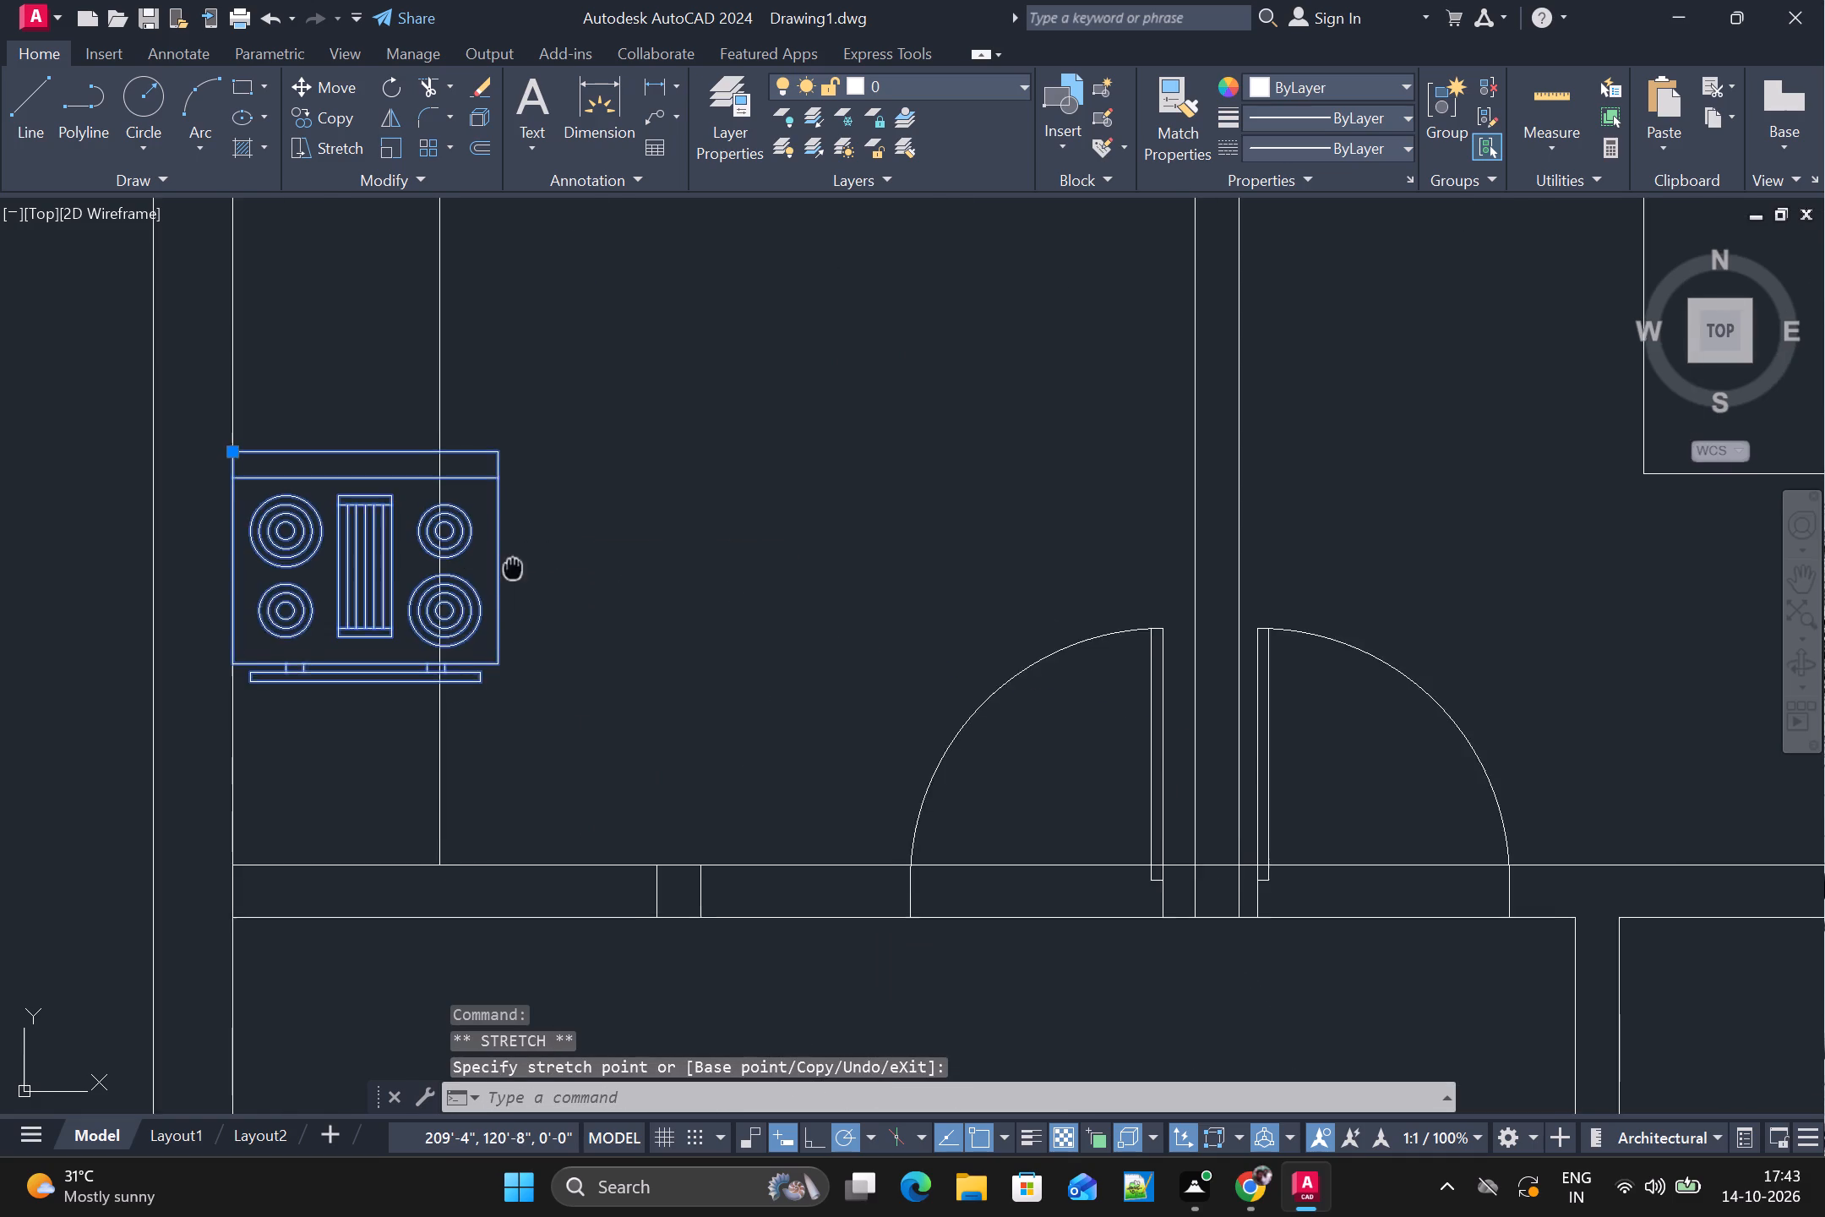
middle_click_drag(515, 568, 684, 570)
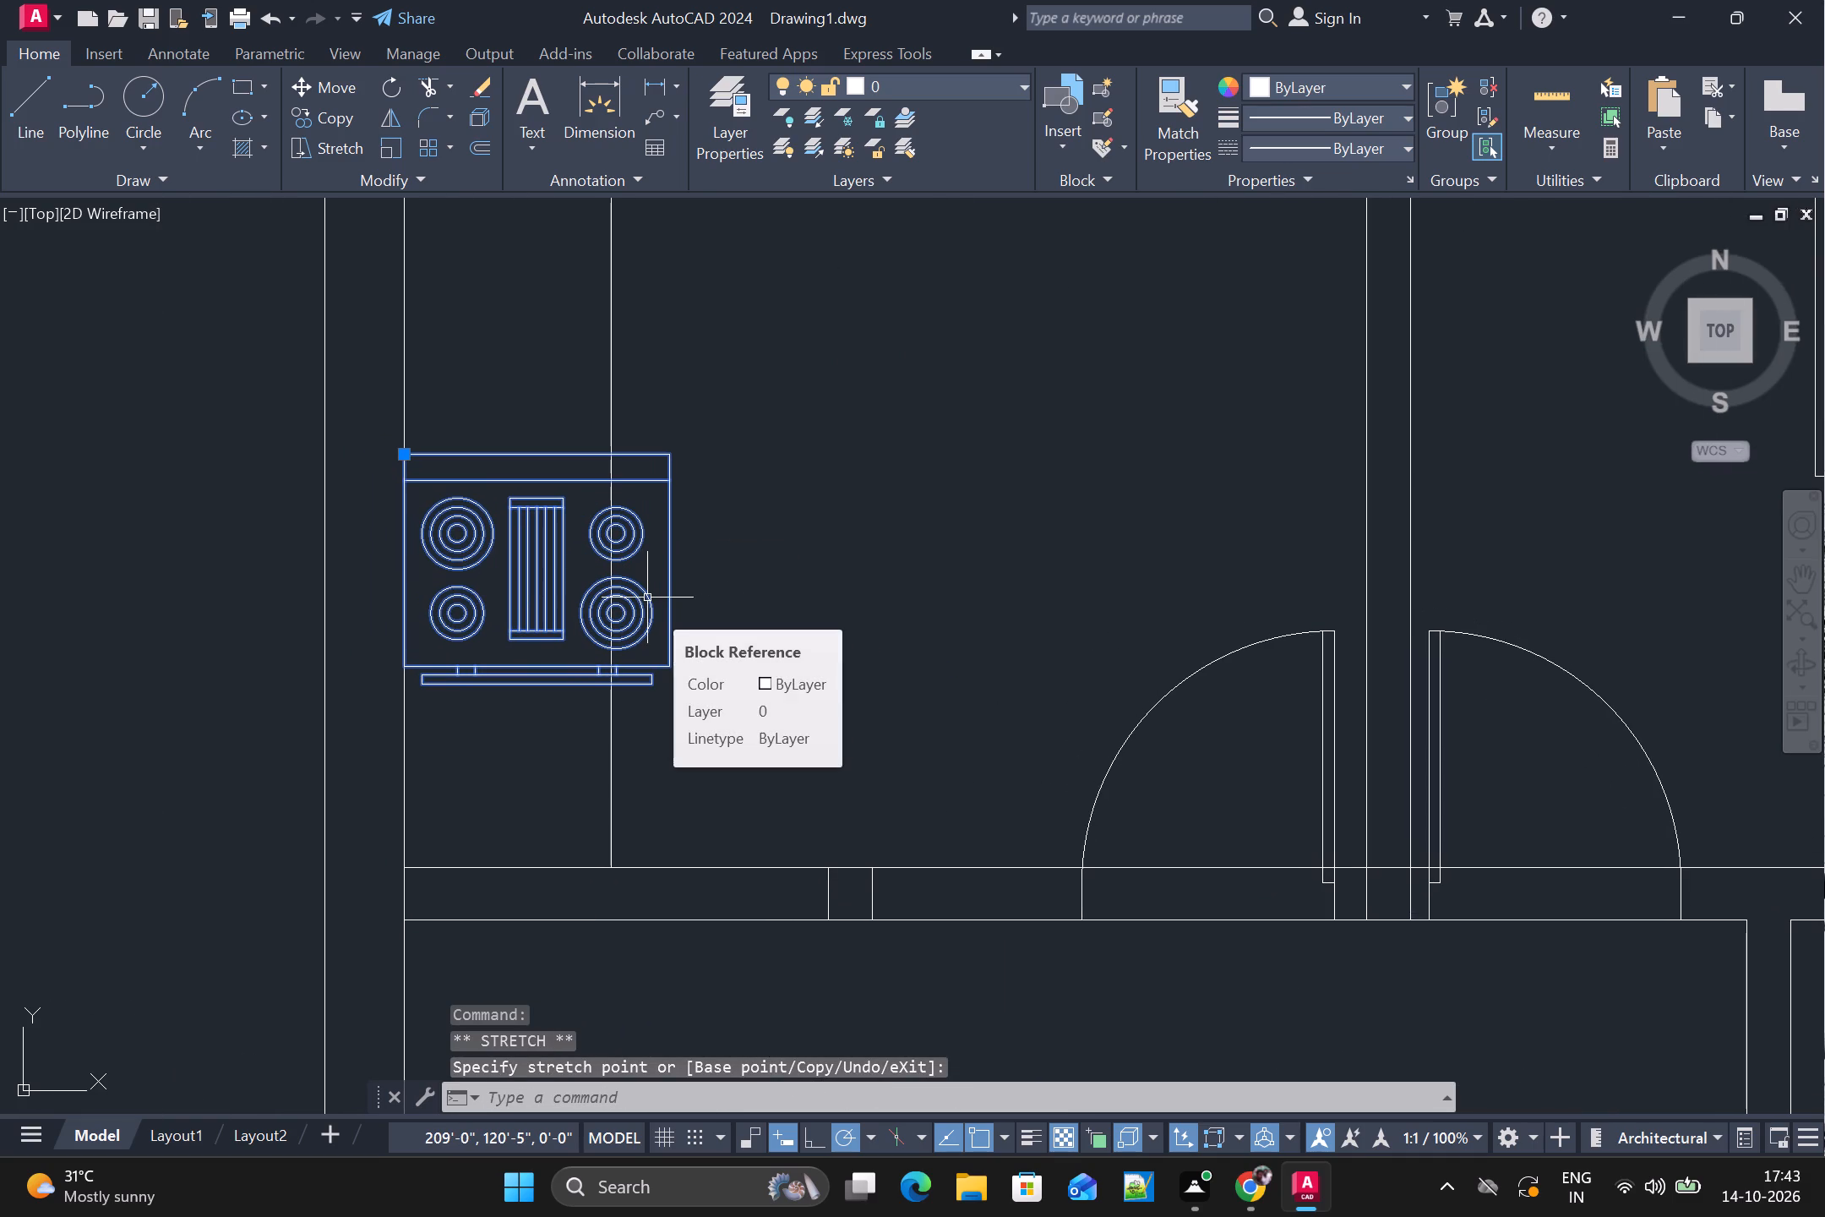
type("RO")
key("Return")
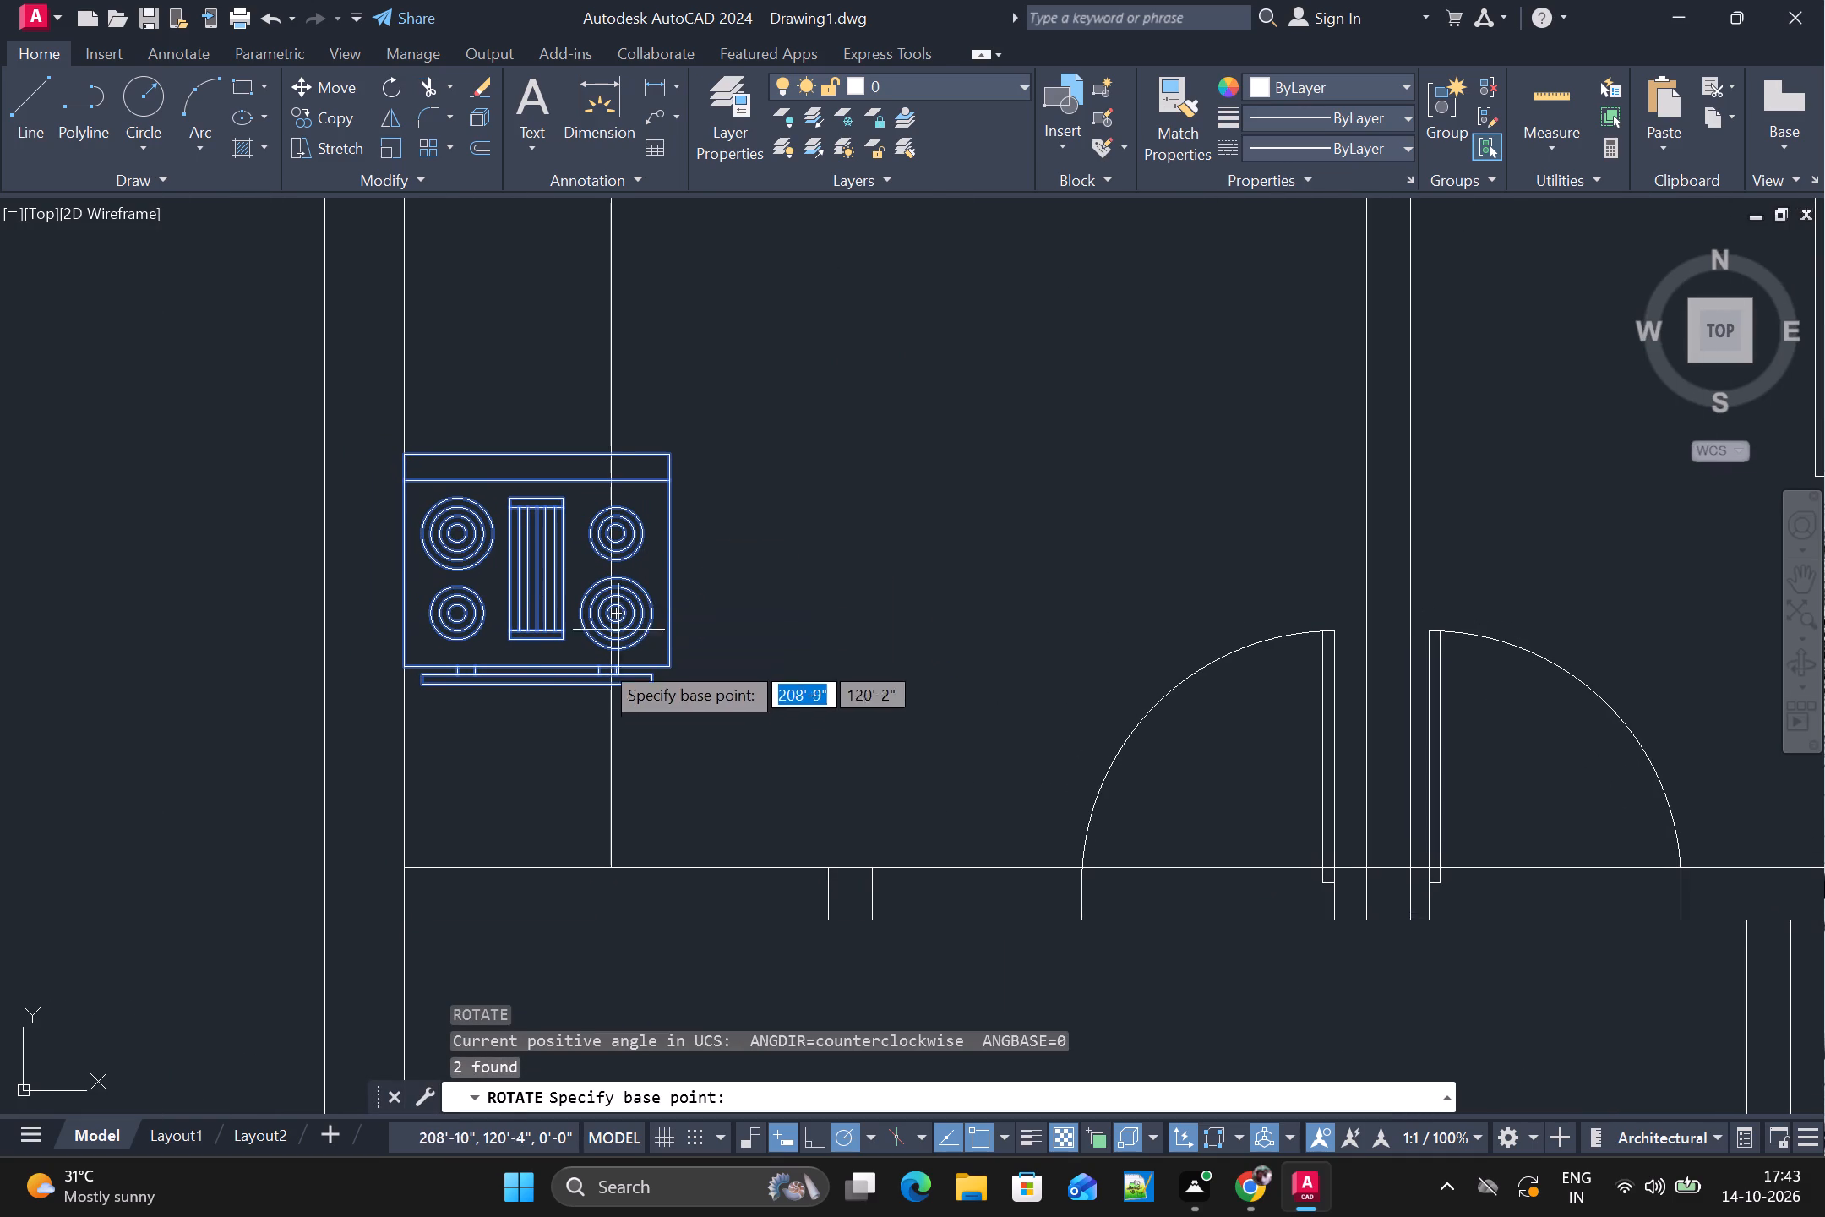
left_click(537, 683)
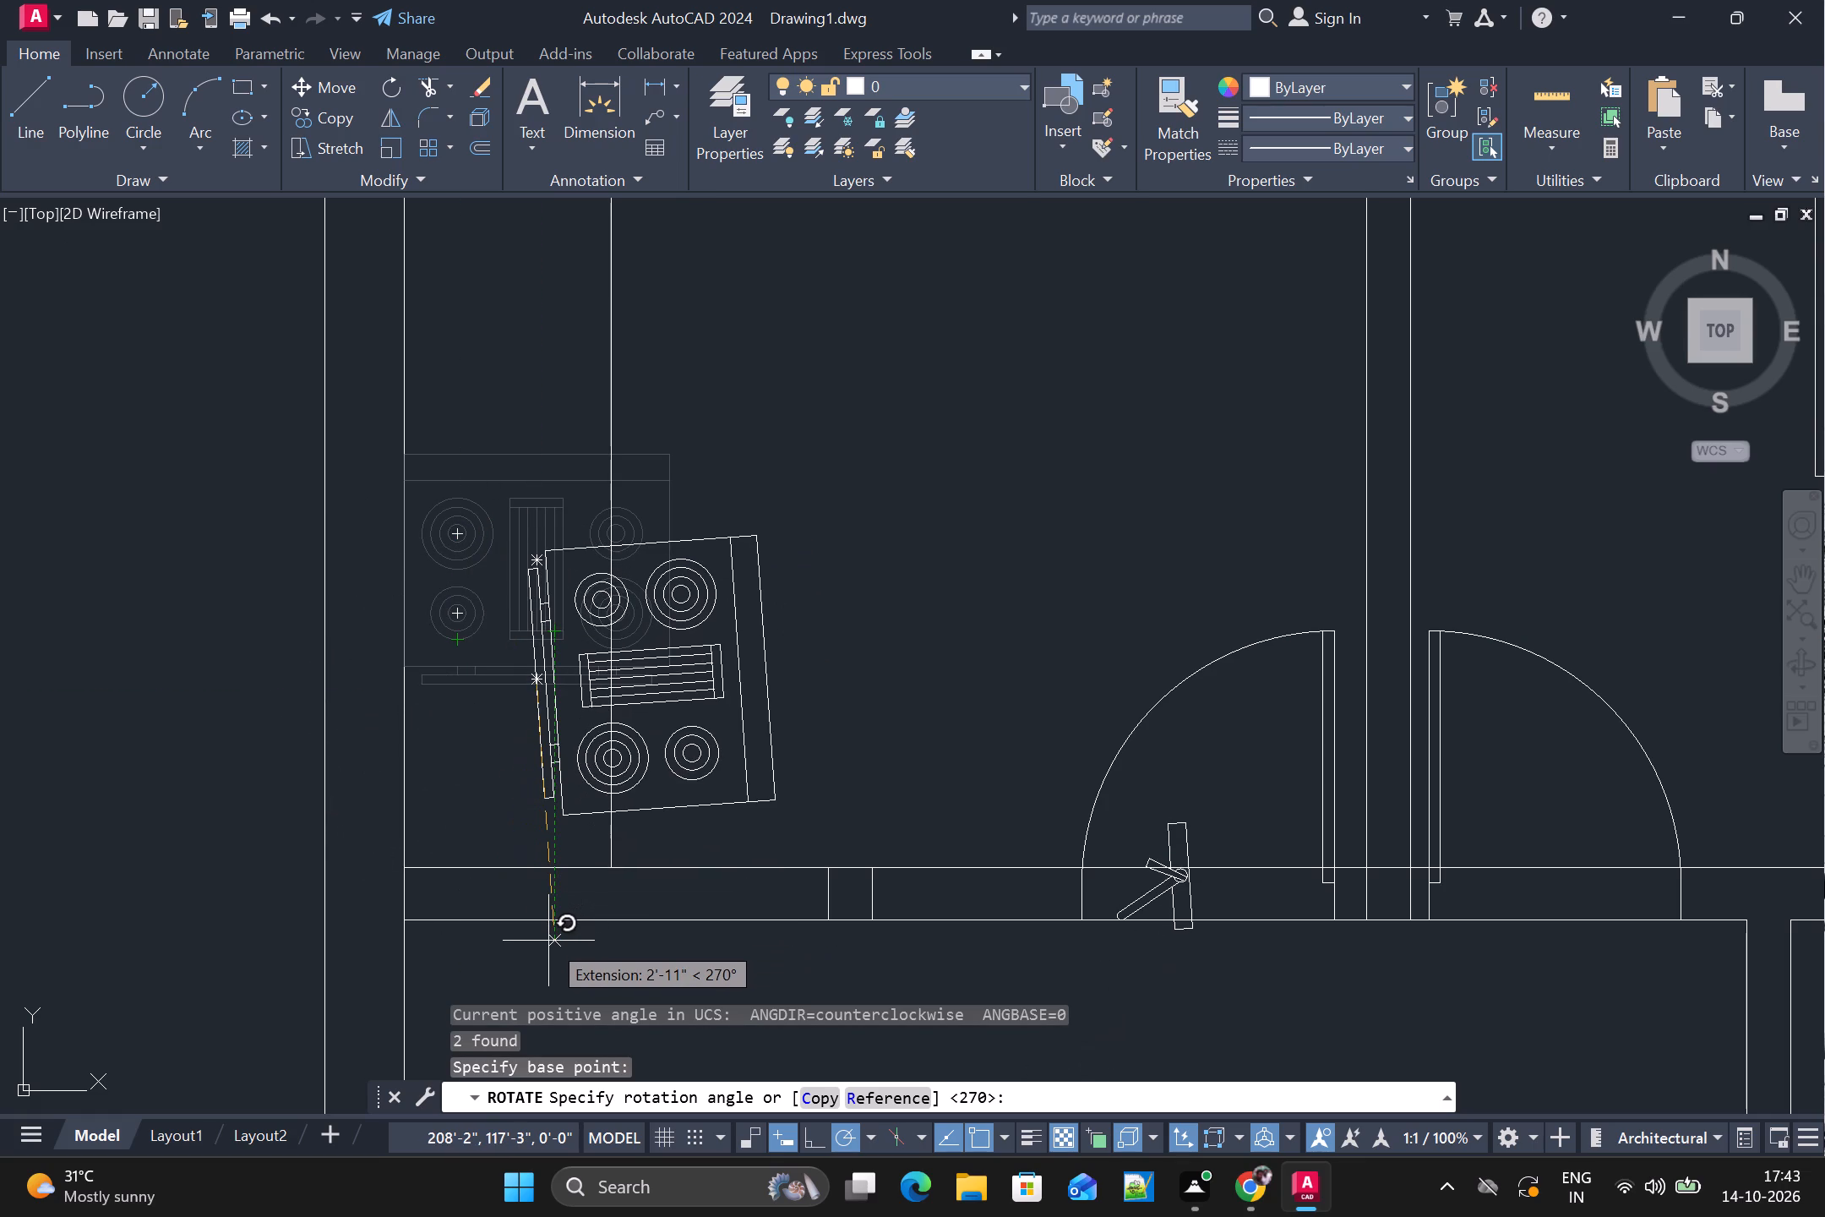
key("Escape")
Rotate the stove block 270° about a point on its handle's outer edge, so the handle faces the outer left wall.
scroll(666, 720, "down", 1)
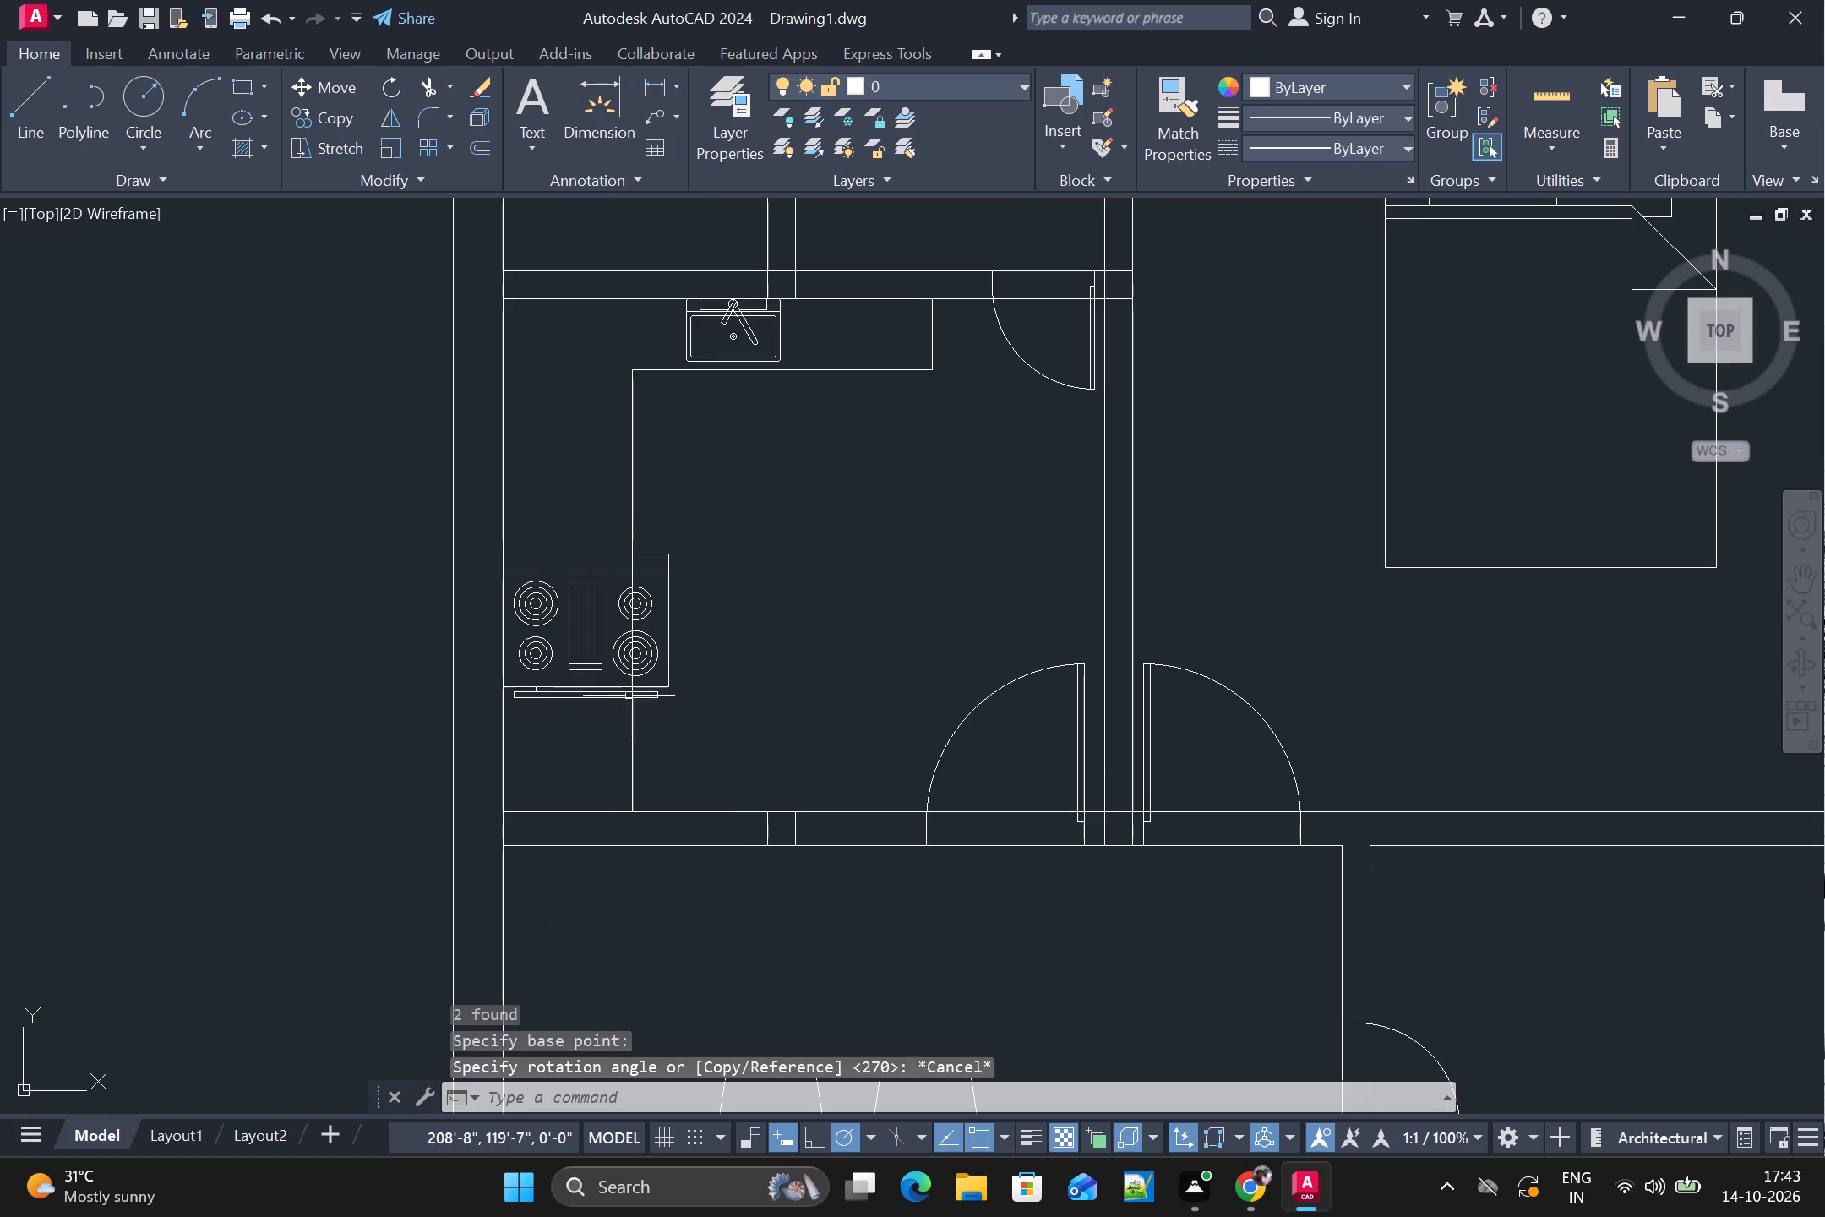
type("RP")
key("BackSpace")
key("o")
key("Return")
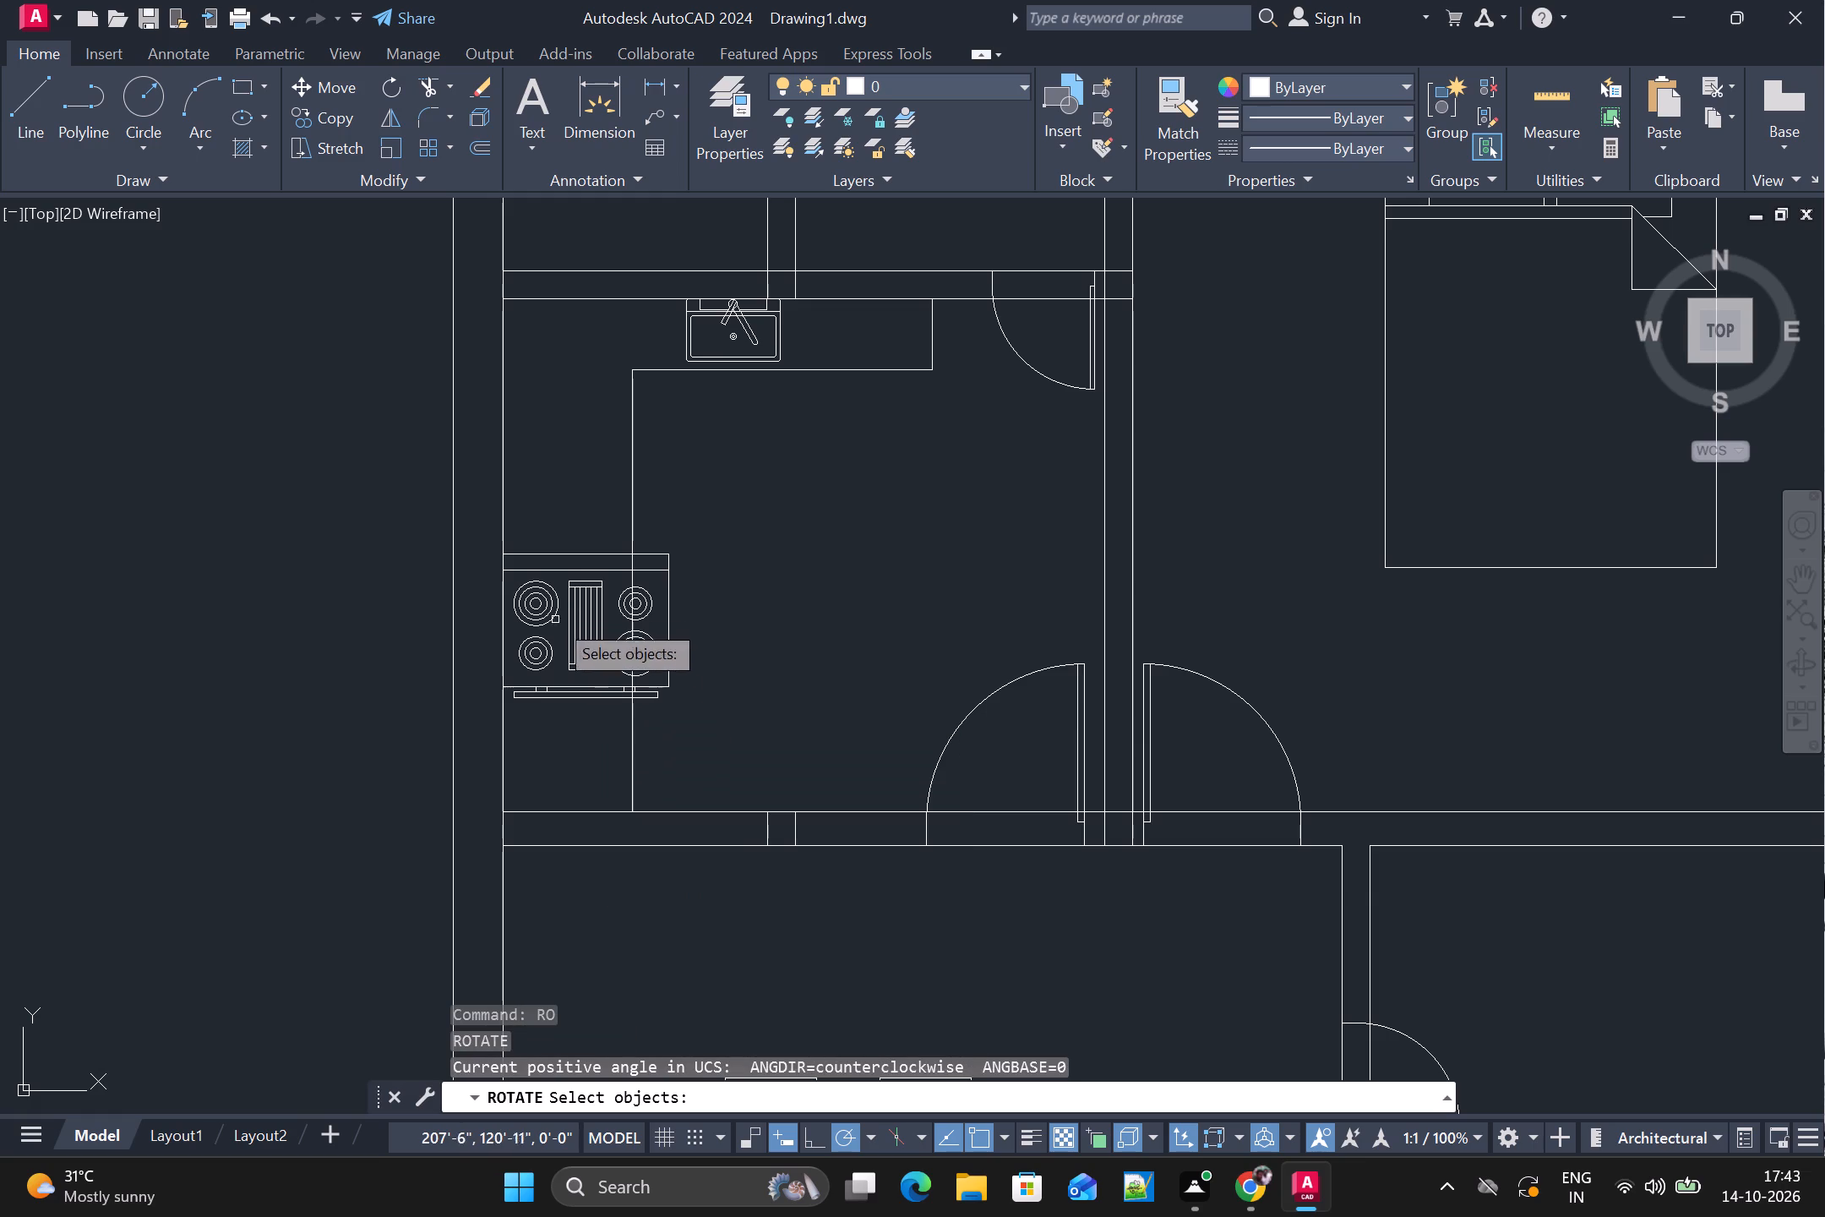
scroll(600, 707, "down", 1)
left_click(602, 703)
scroll(602, 703, "up", 3)
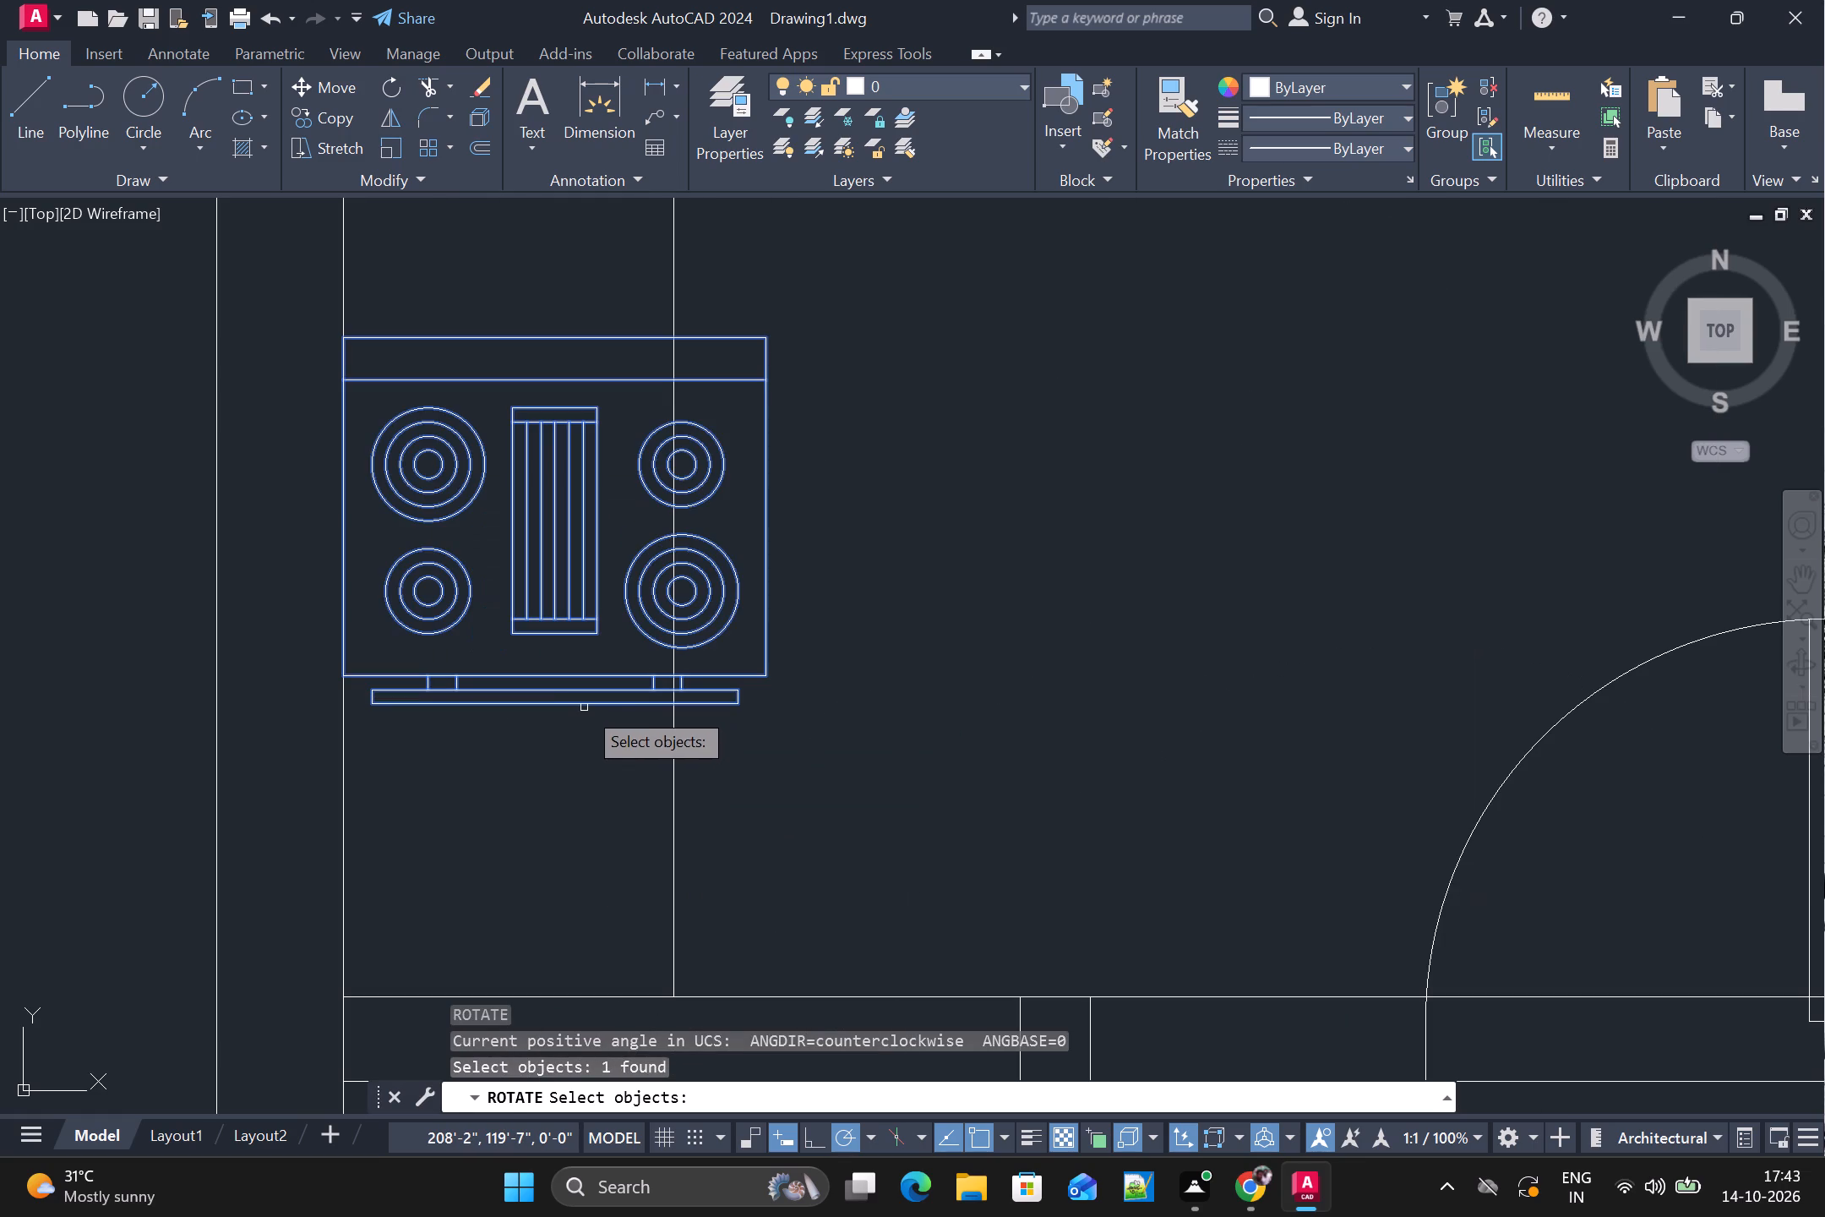
key("space")
left_click(584, 707)
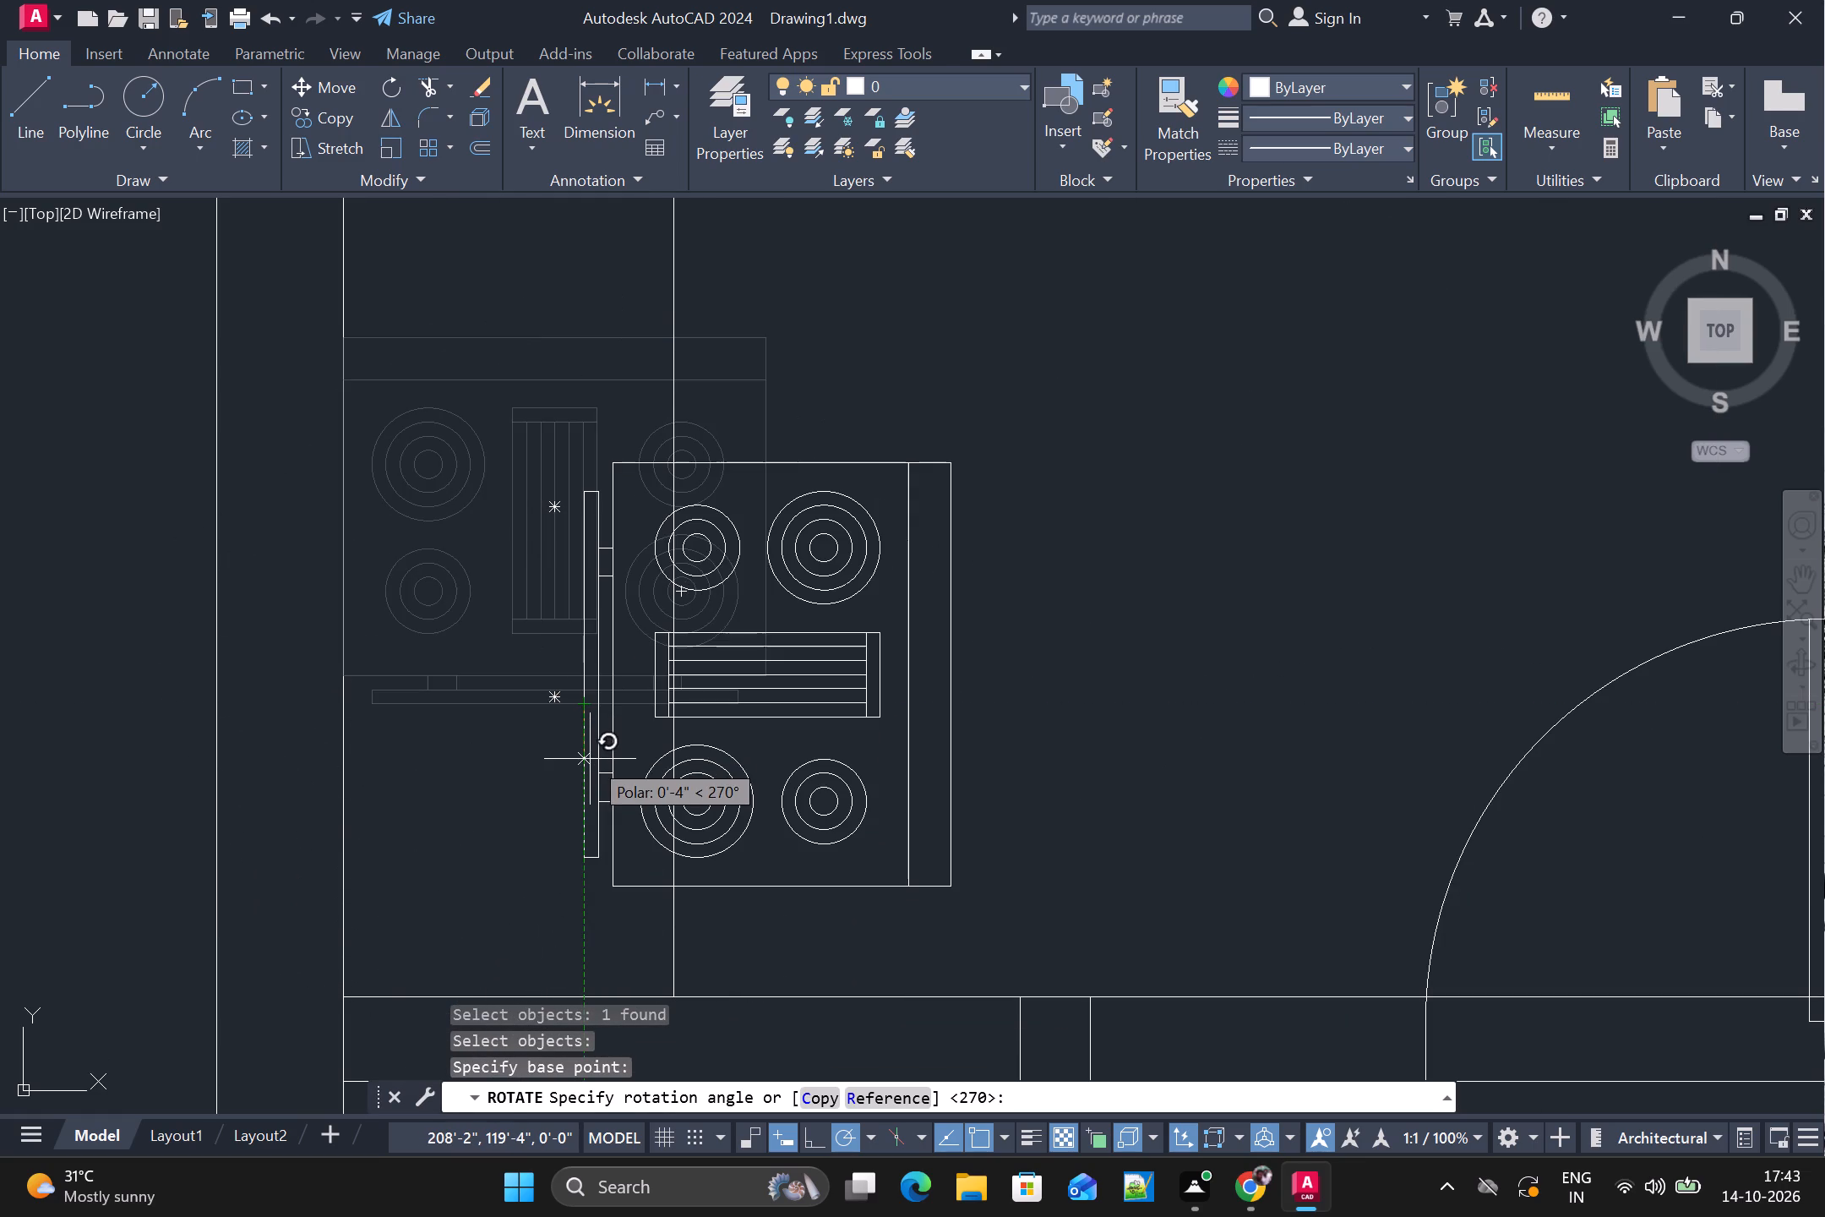
left_click(590, 759)
Scale the stove block down about the lower end of its handle until it fits within the counter depth.
scroll(647, 754, "down", 2)
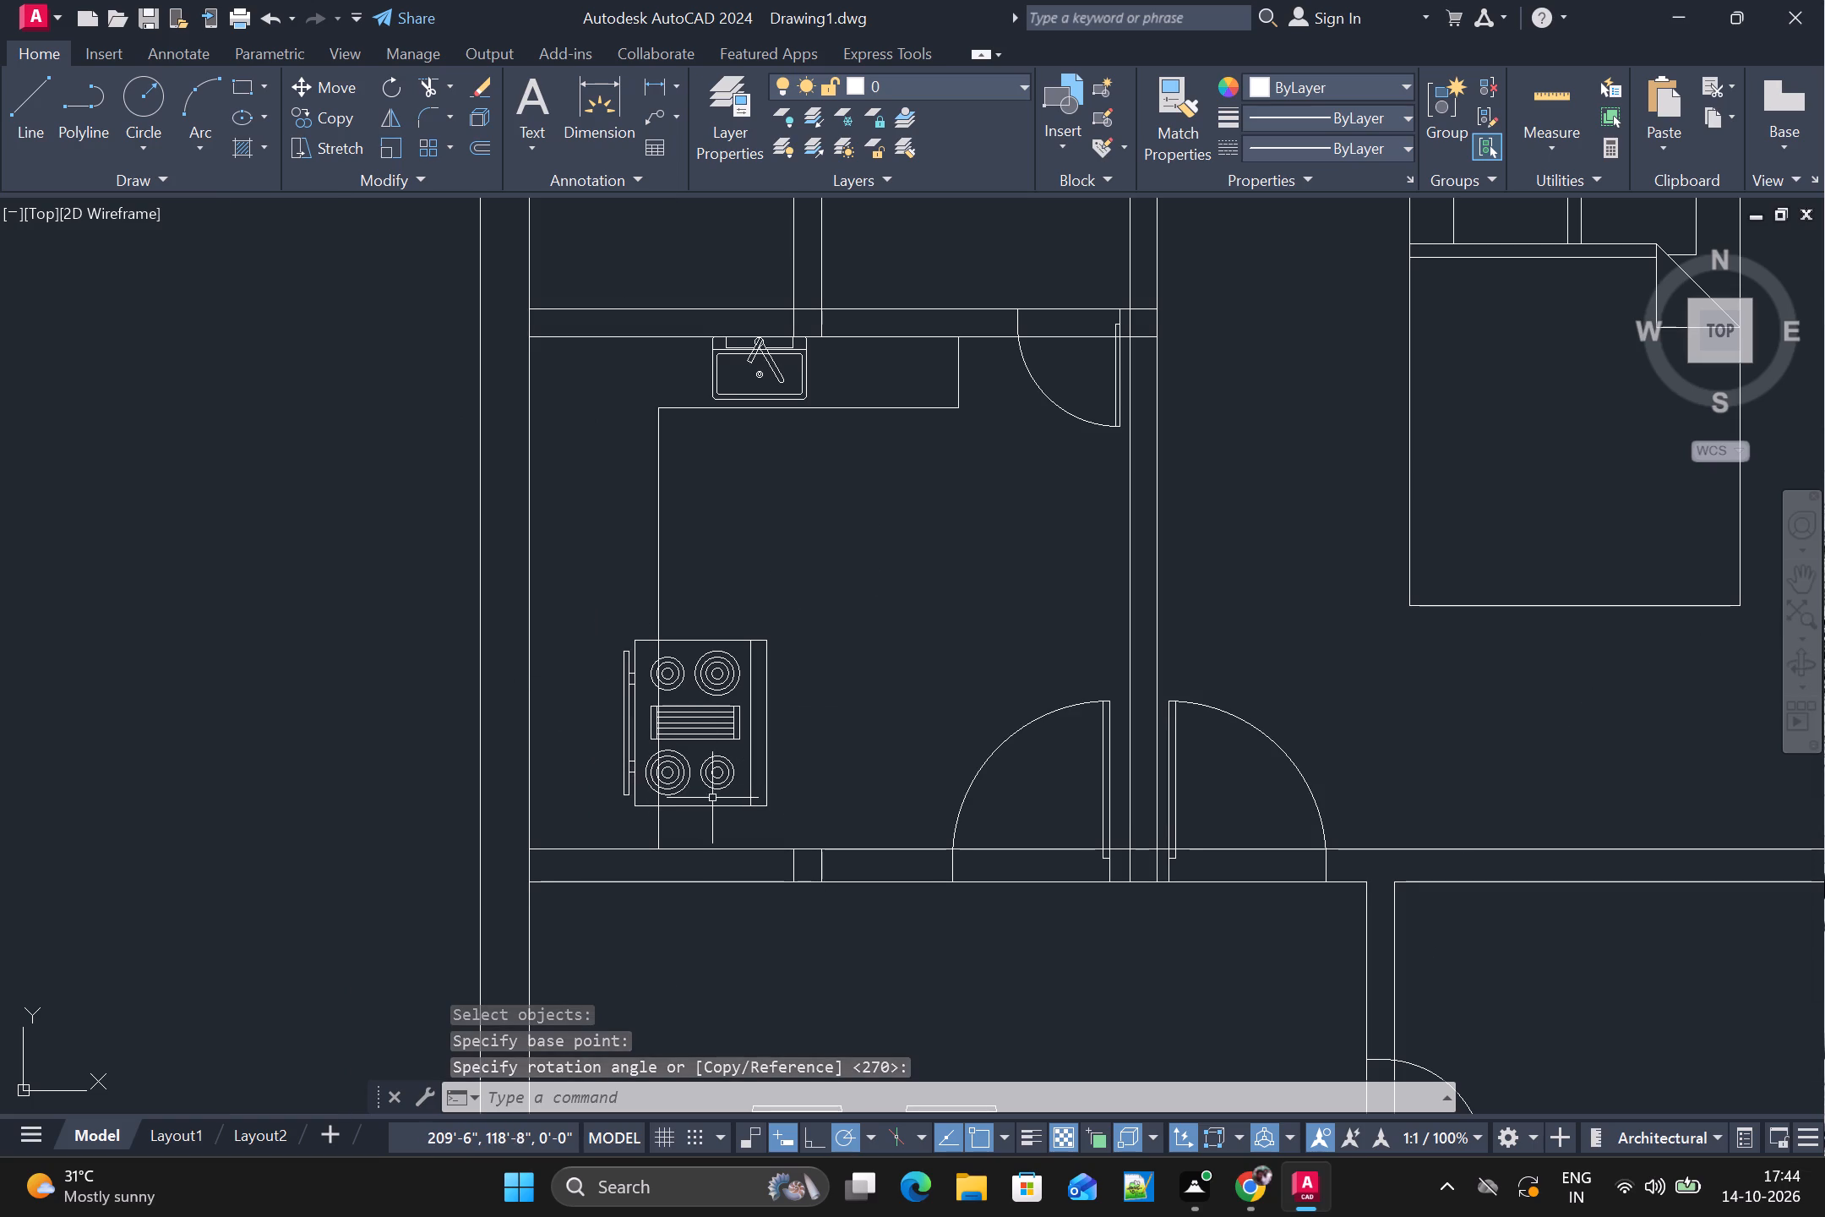
key("Escape")
key("s")
key("c")
key("space")
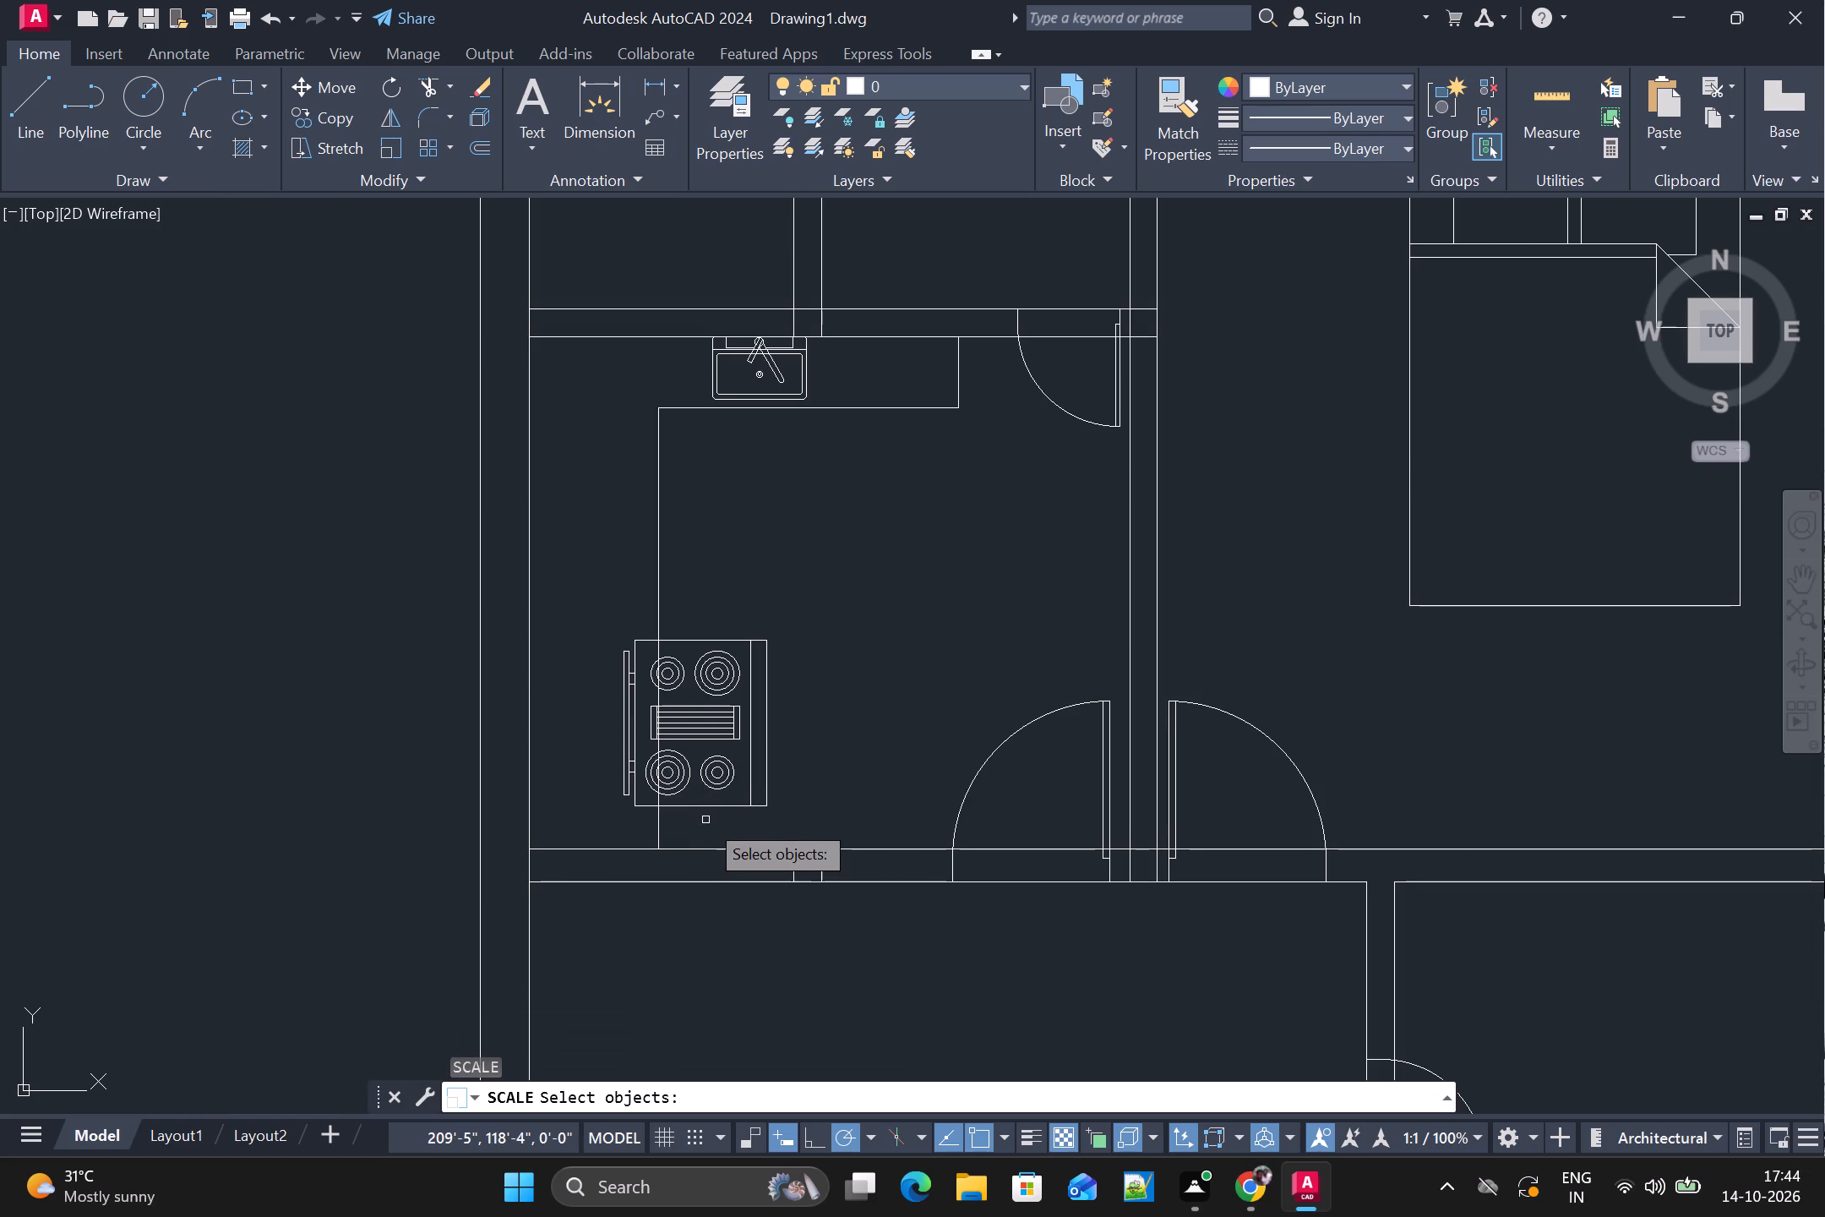
left_click(709, 805)
key("space")
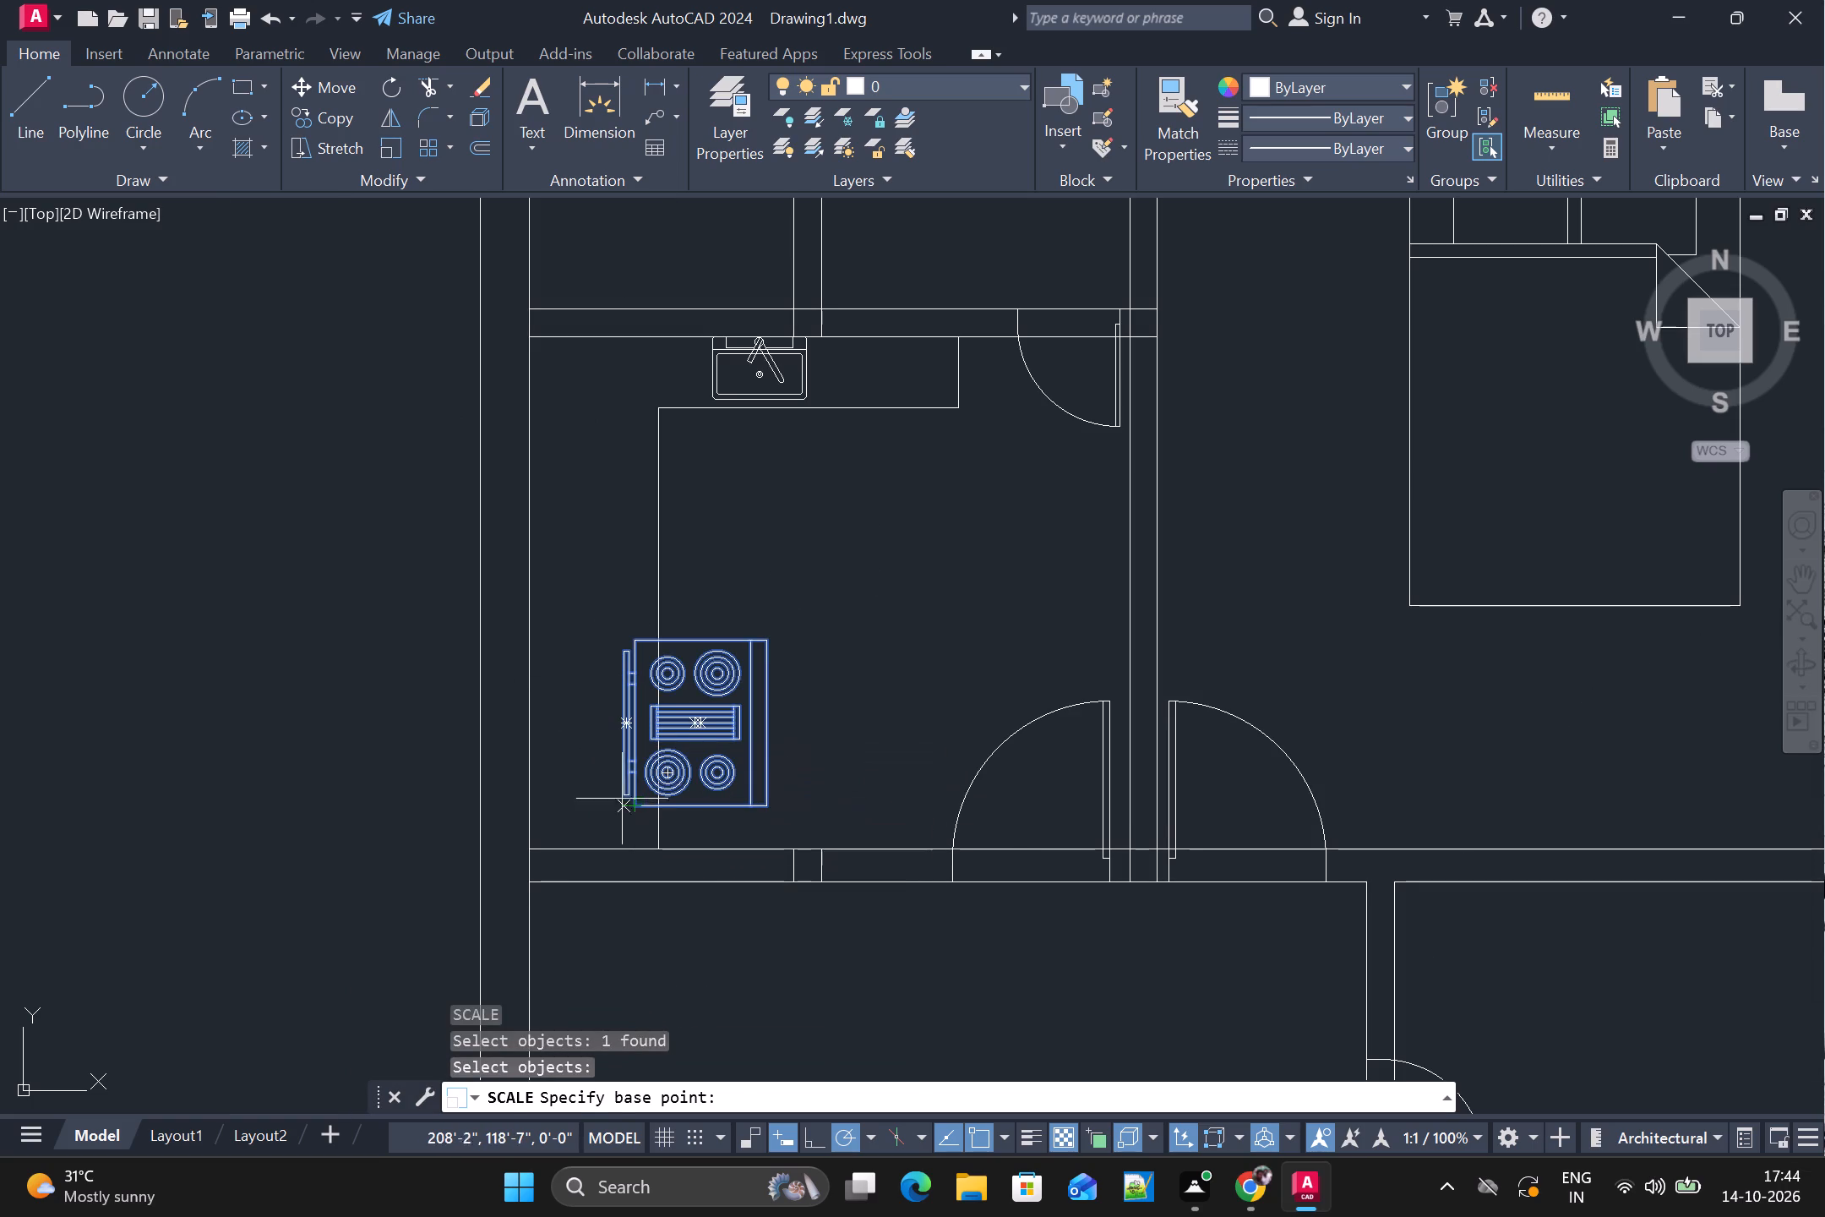
left_click(618, 792)
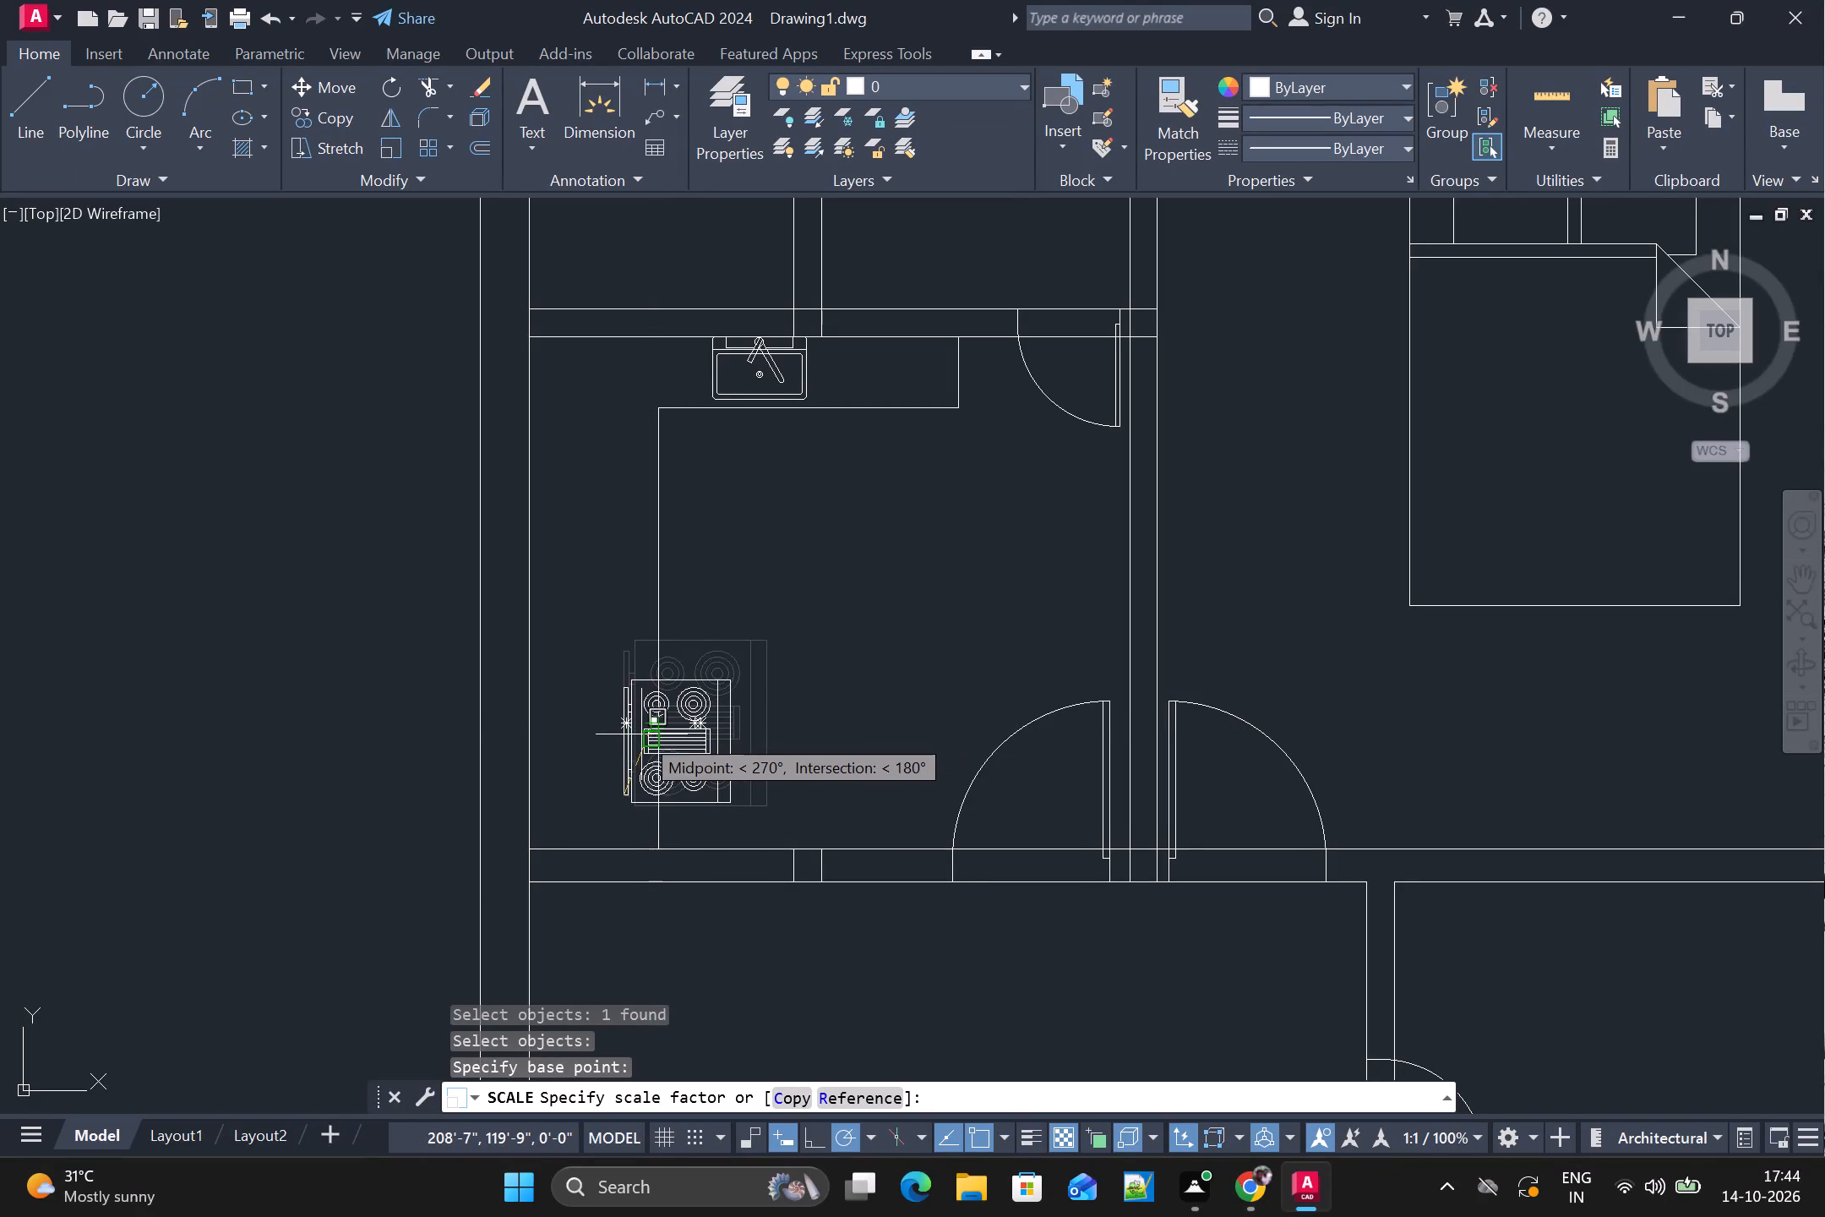
left_click(641, 734)
Move the stove block by its handle's outer-edge midpoint onto the inner face of the outer left wall, within the counter's vertical run.
middle_click_drag(700, 777, 644, 712)
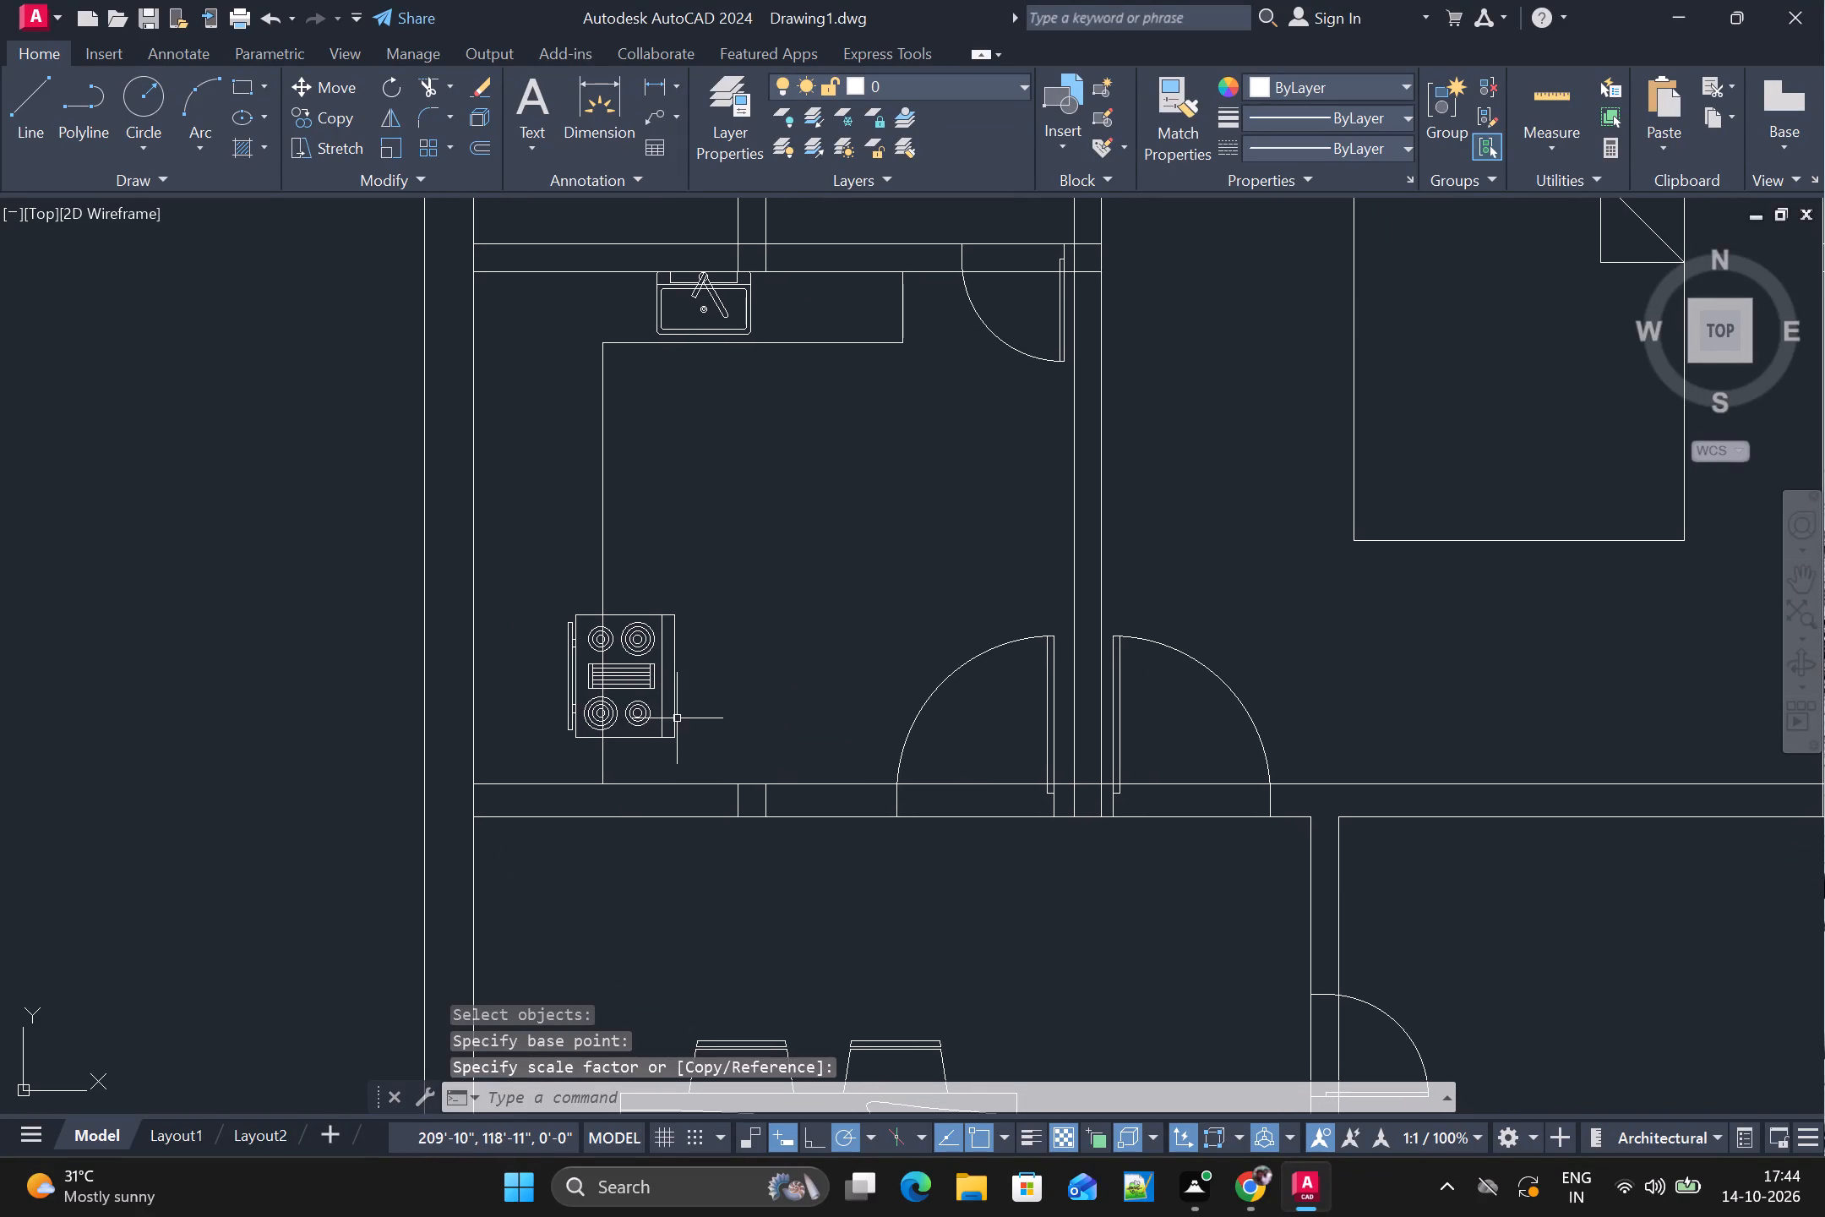
key("m")
key("space")
left_click(570, 728)
key("space")
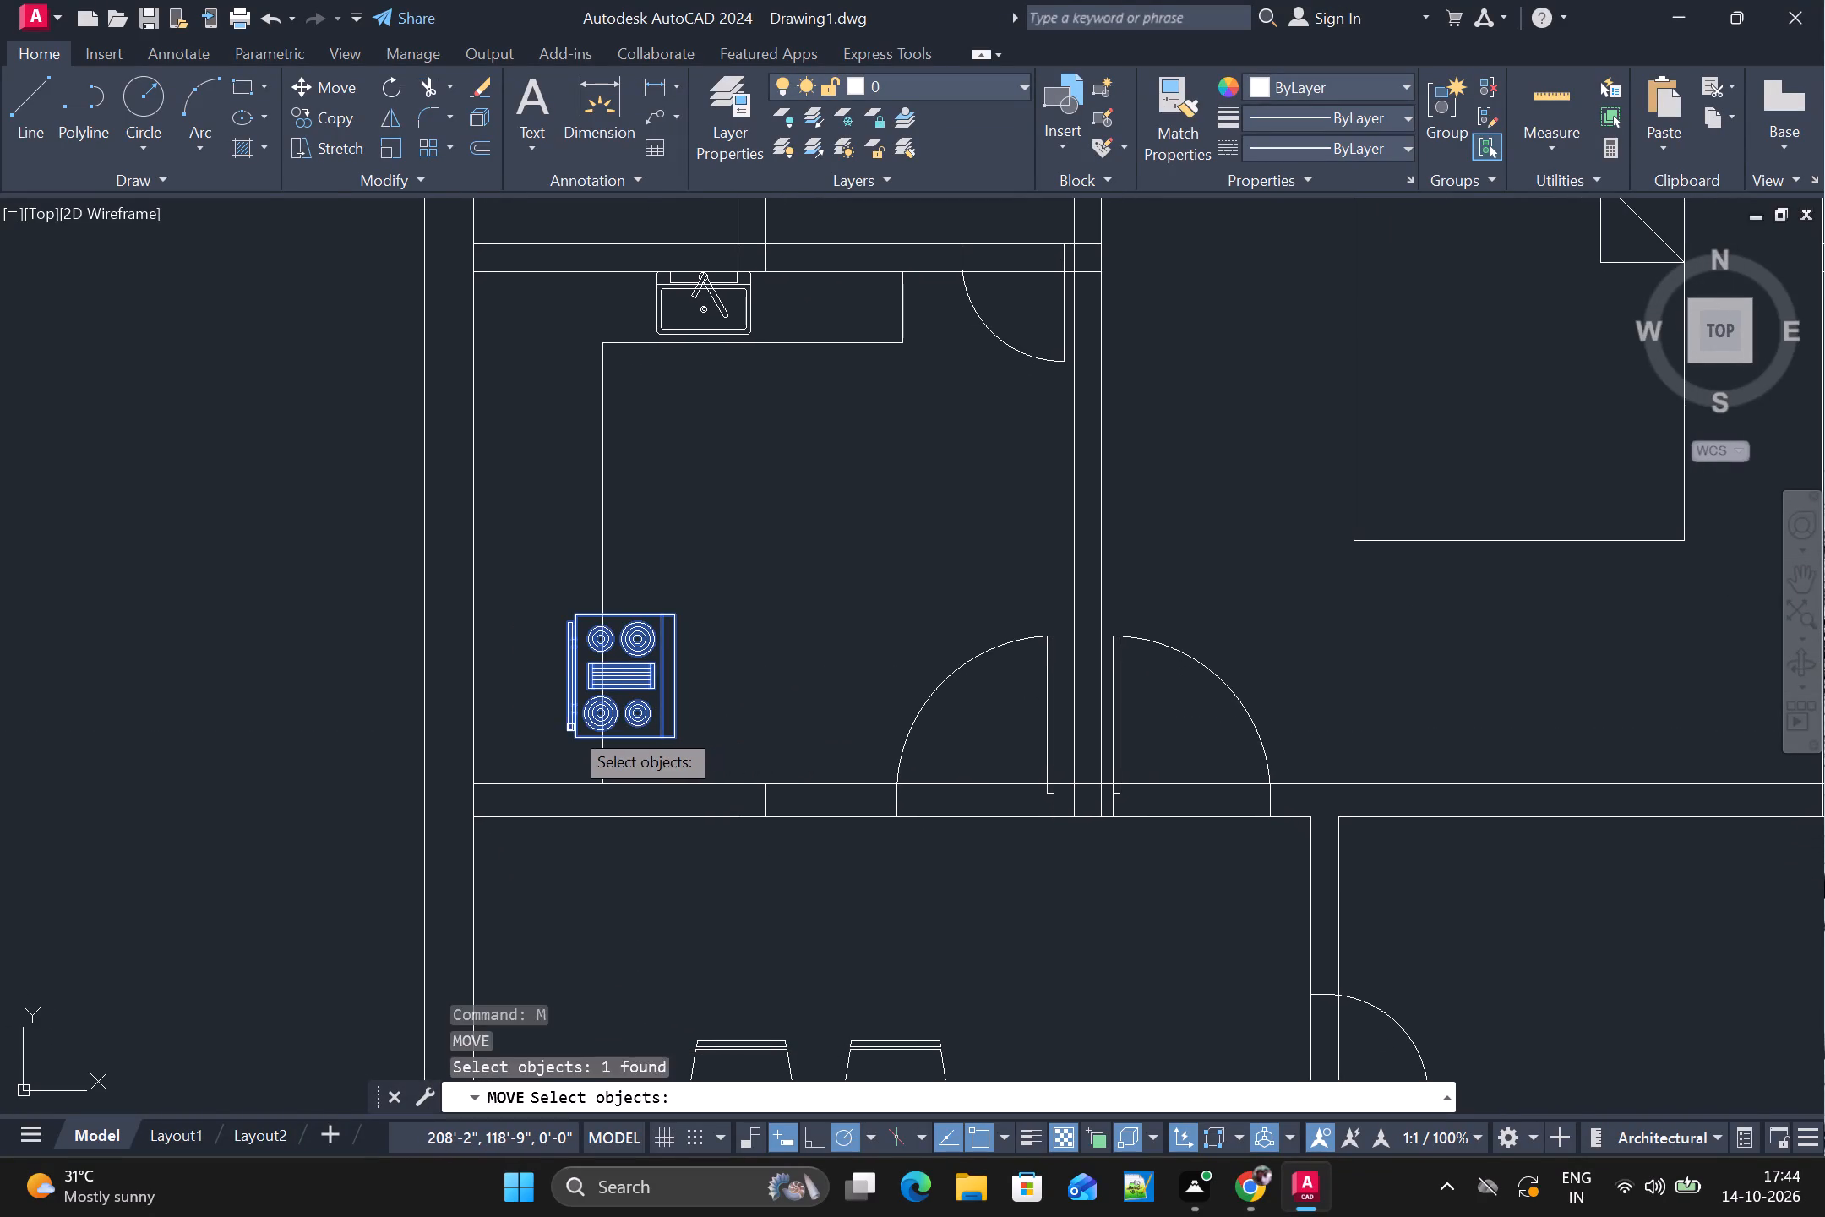
scroll(569, 728, "up", 2)
left_click(563, 593)
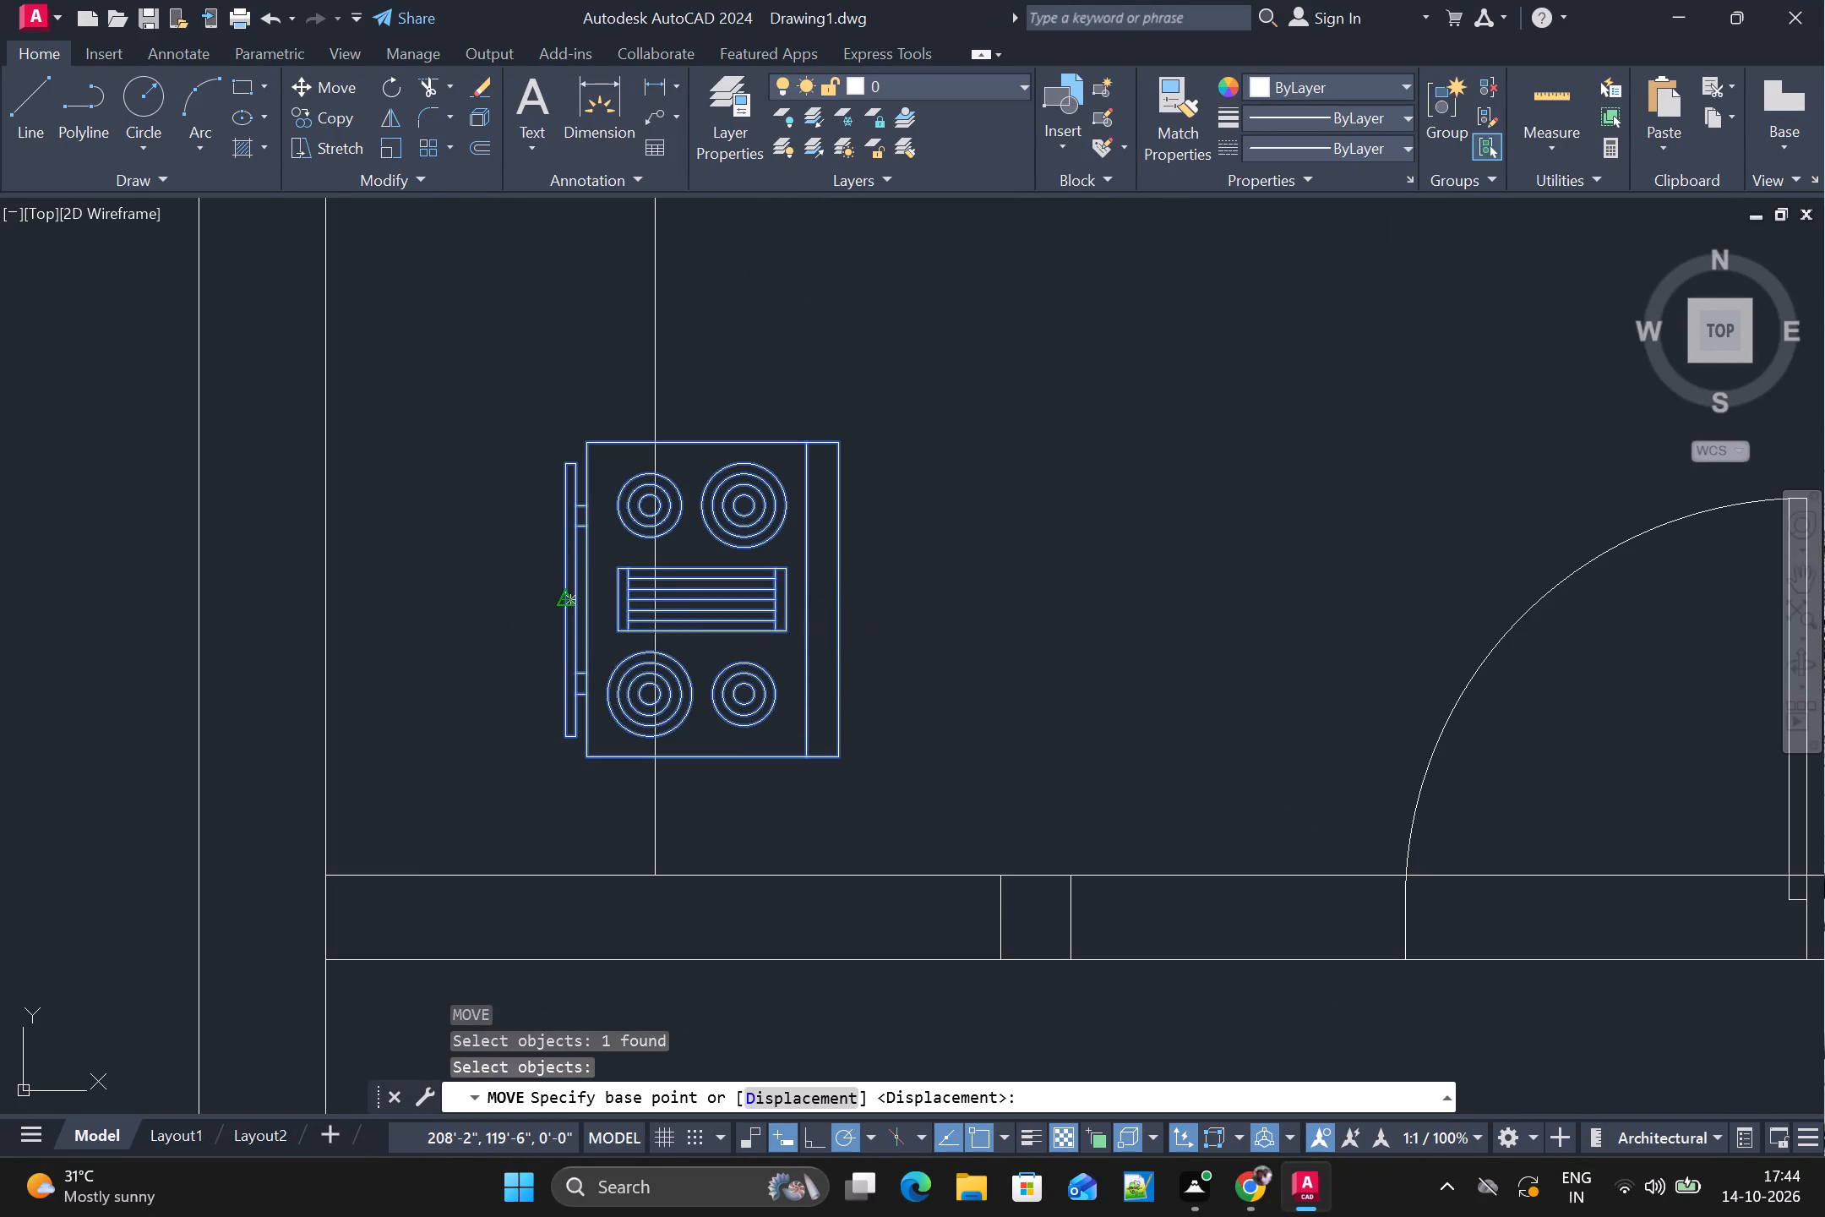
scroll(339, 508, "down", 3)
scroll(335, 468, "up", 1)
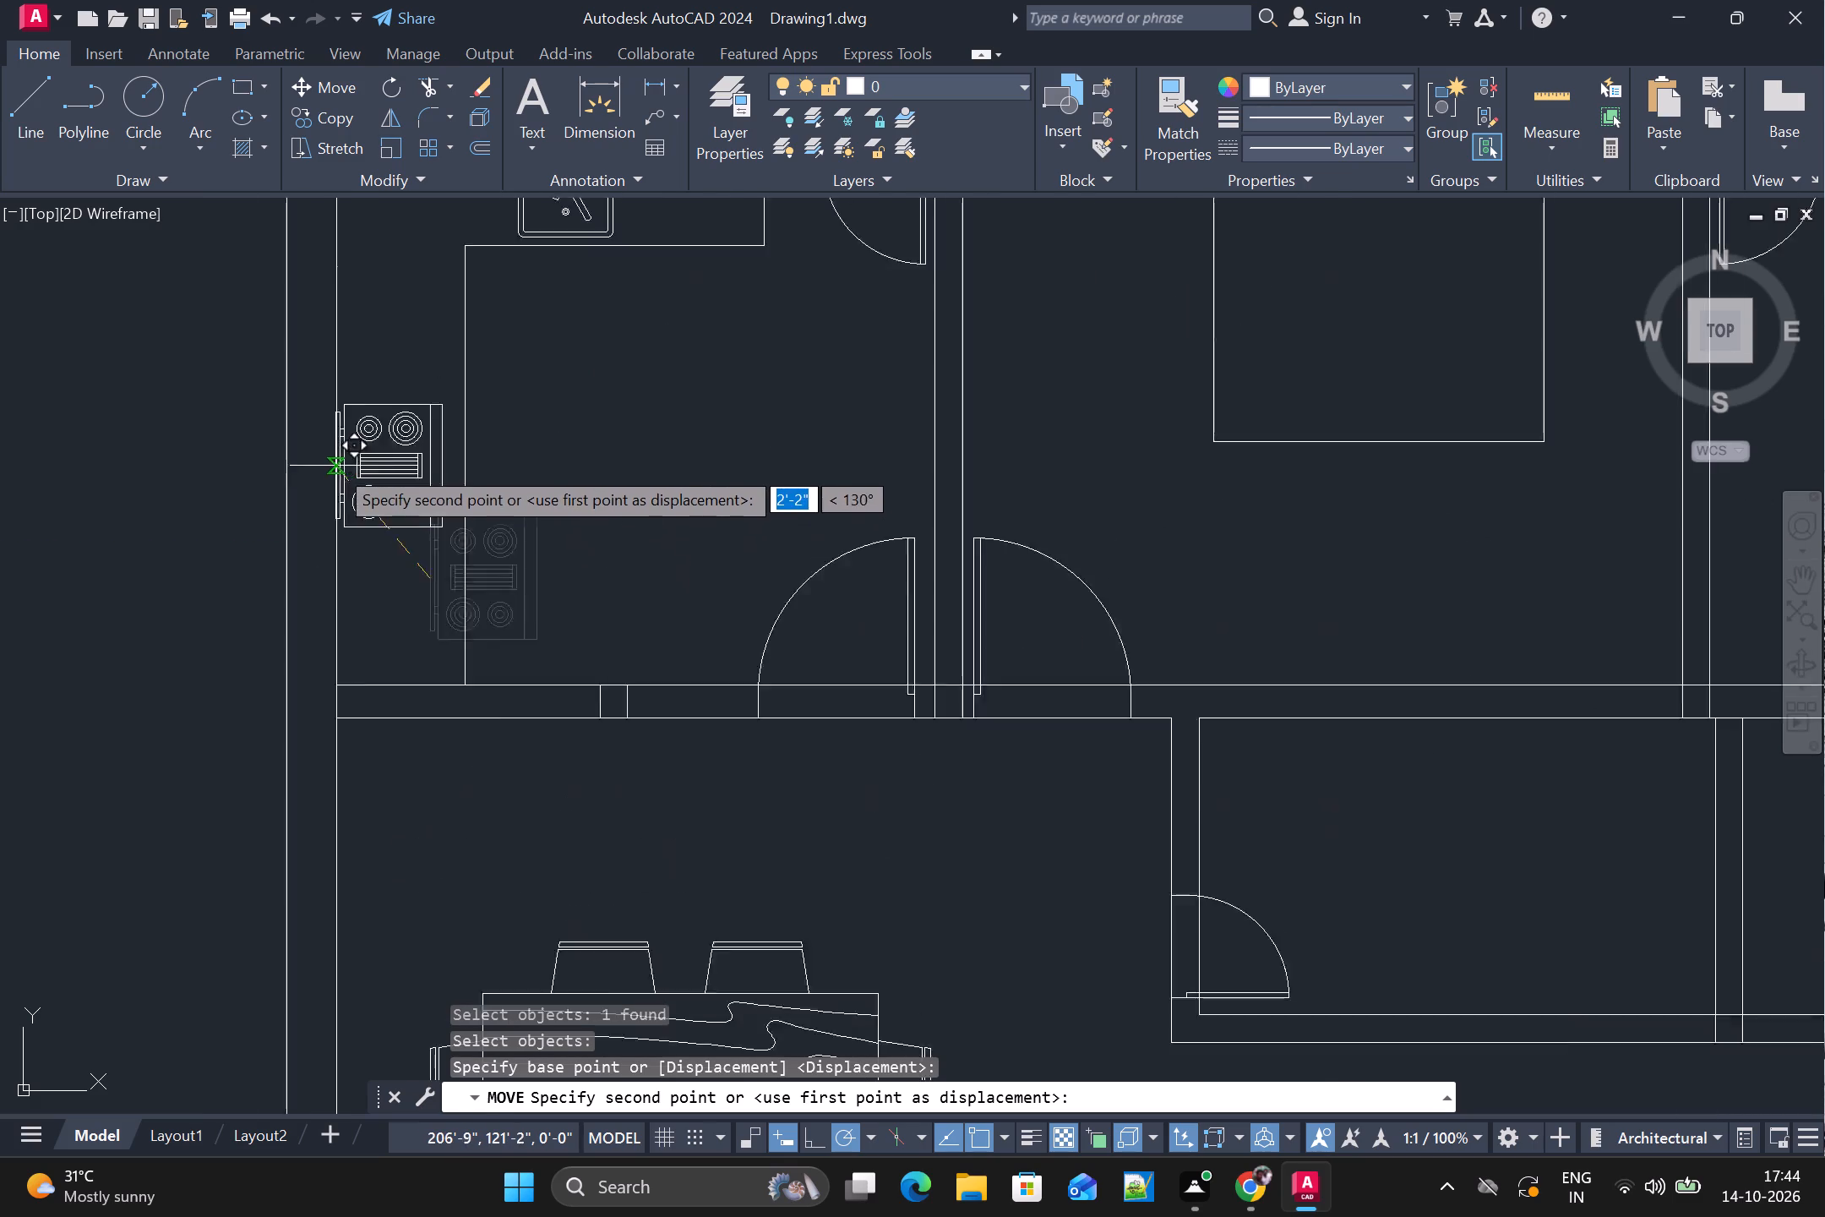
scroll(335, 466, "up", 1)
left_click(334, 426)
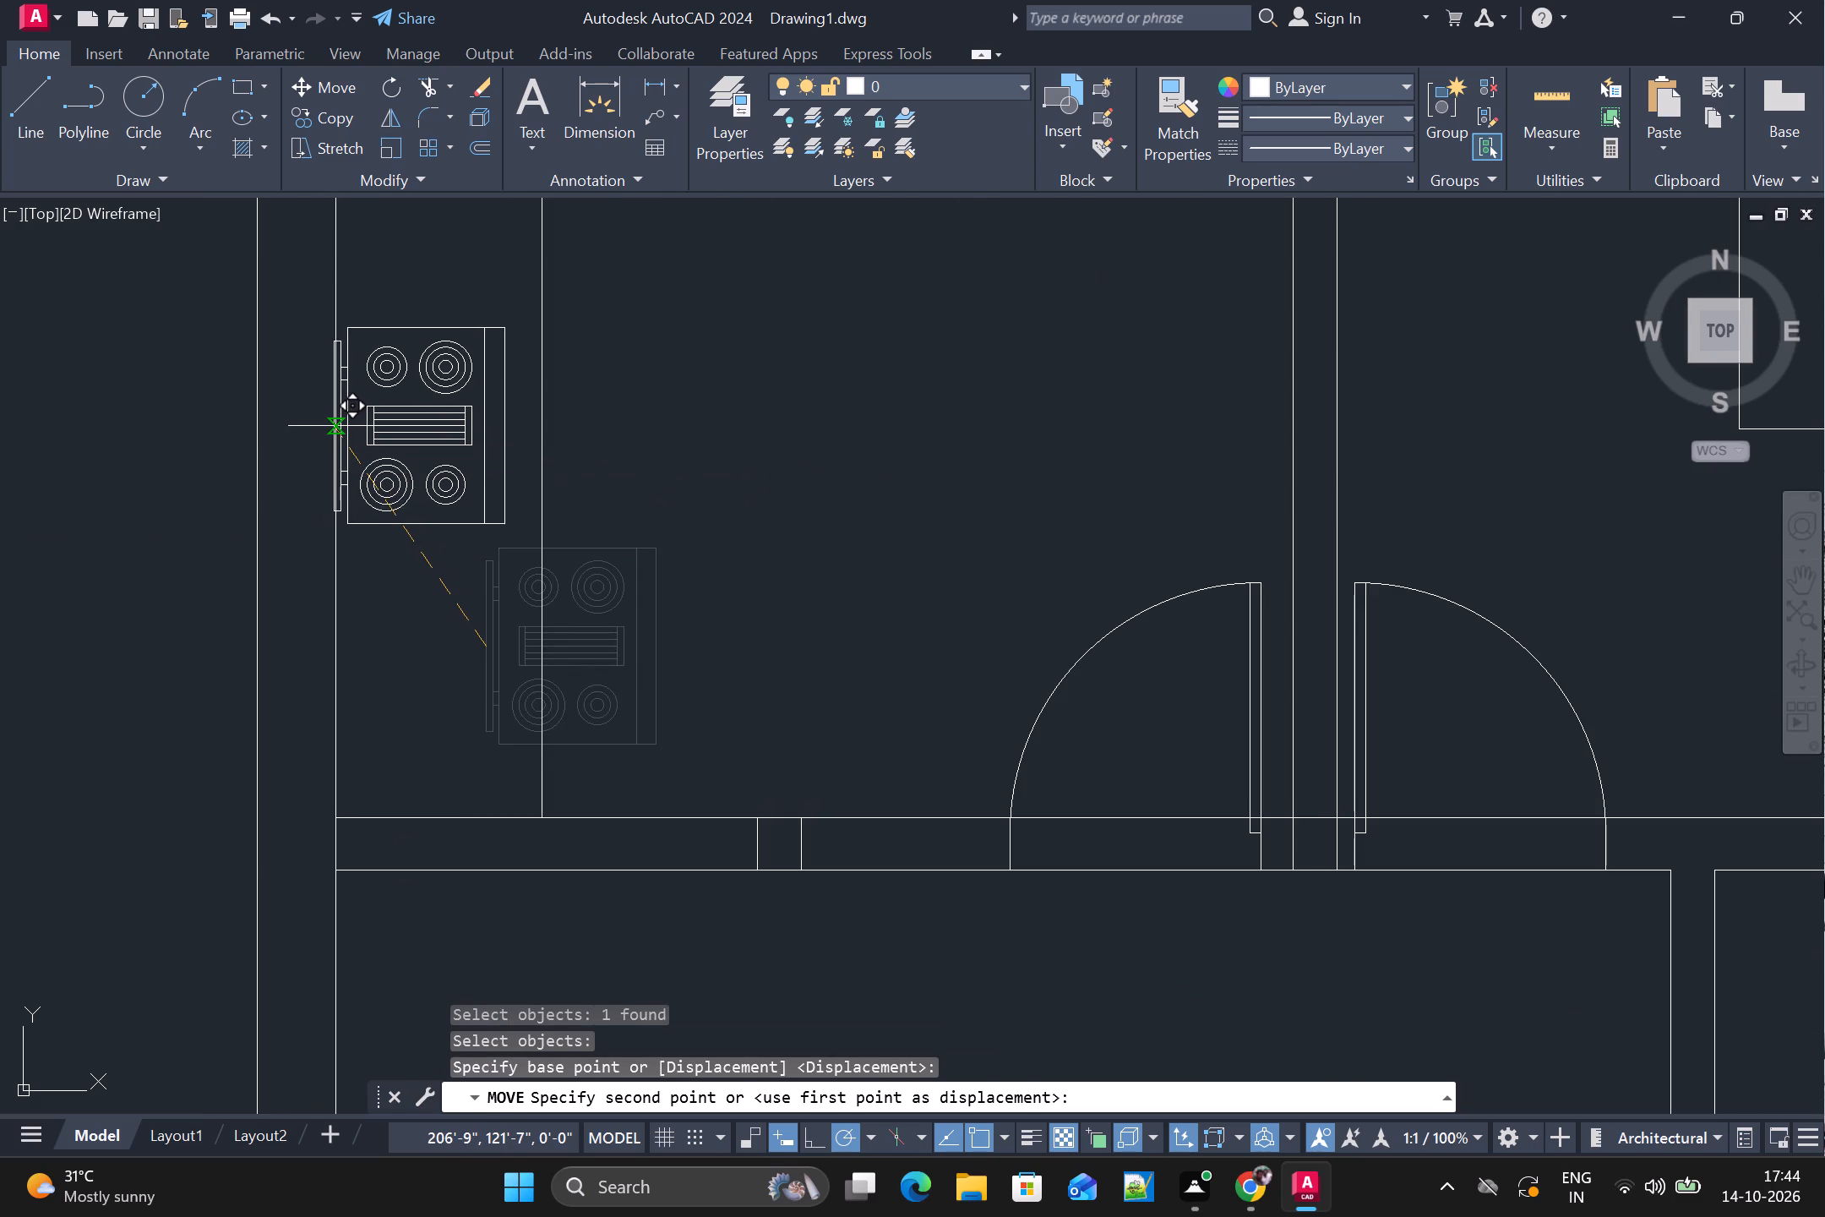
Draw a knob circle of about 1" radius near the upper end of the stove's front strip.
scroll(372, 528, "down", 1)
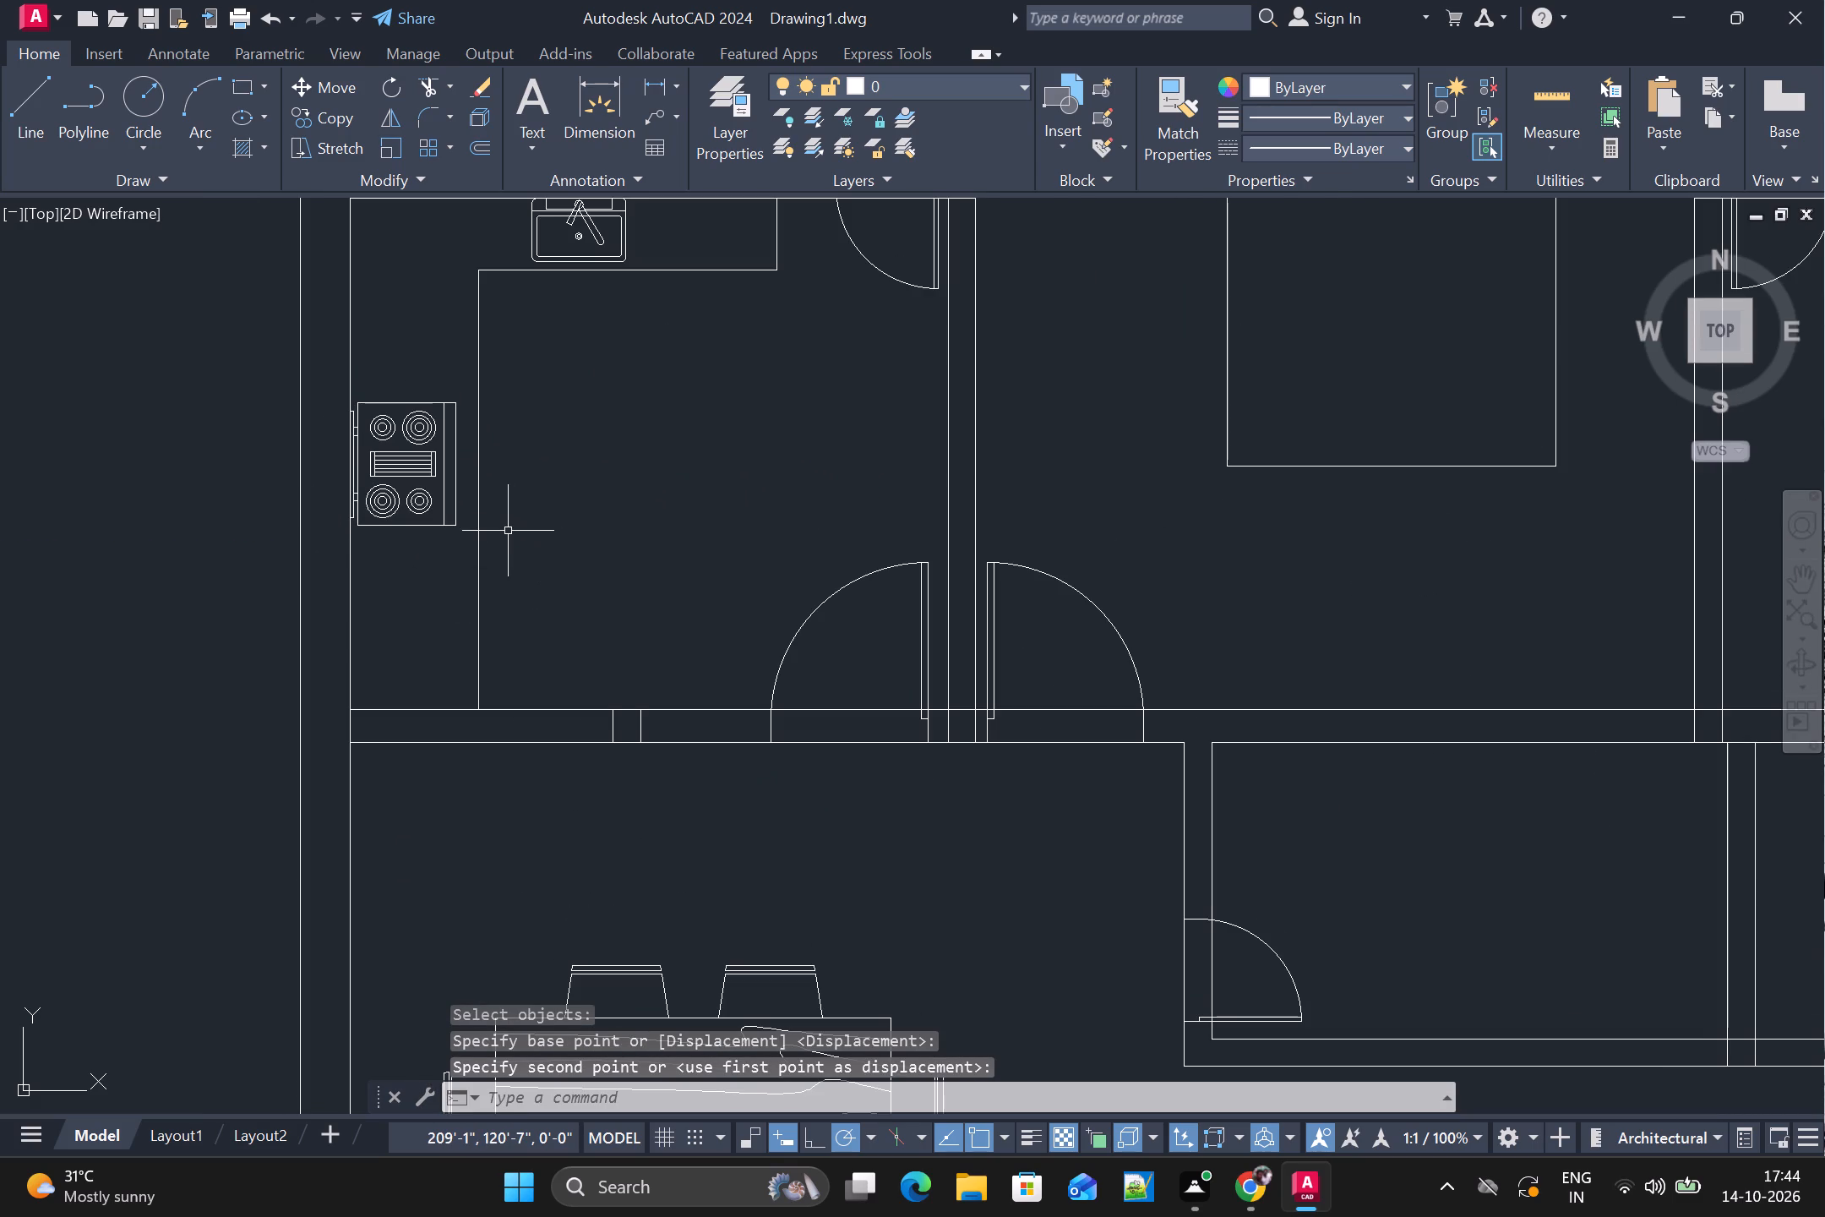
key("c")
key("Return")
scroll(548, 503, "up", 2)
scroll(359, 330, "up", 1)
middle_click_drag(359, 336, 529, 450)
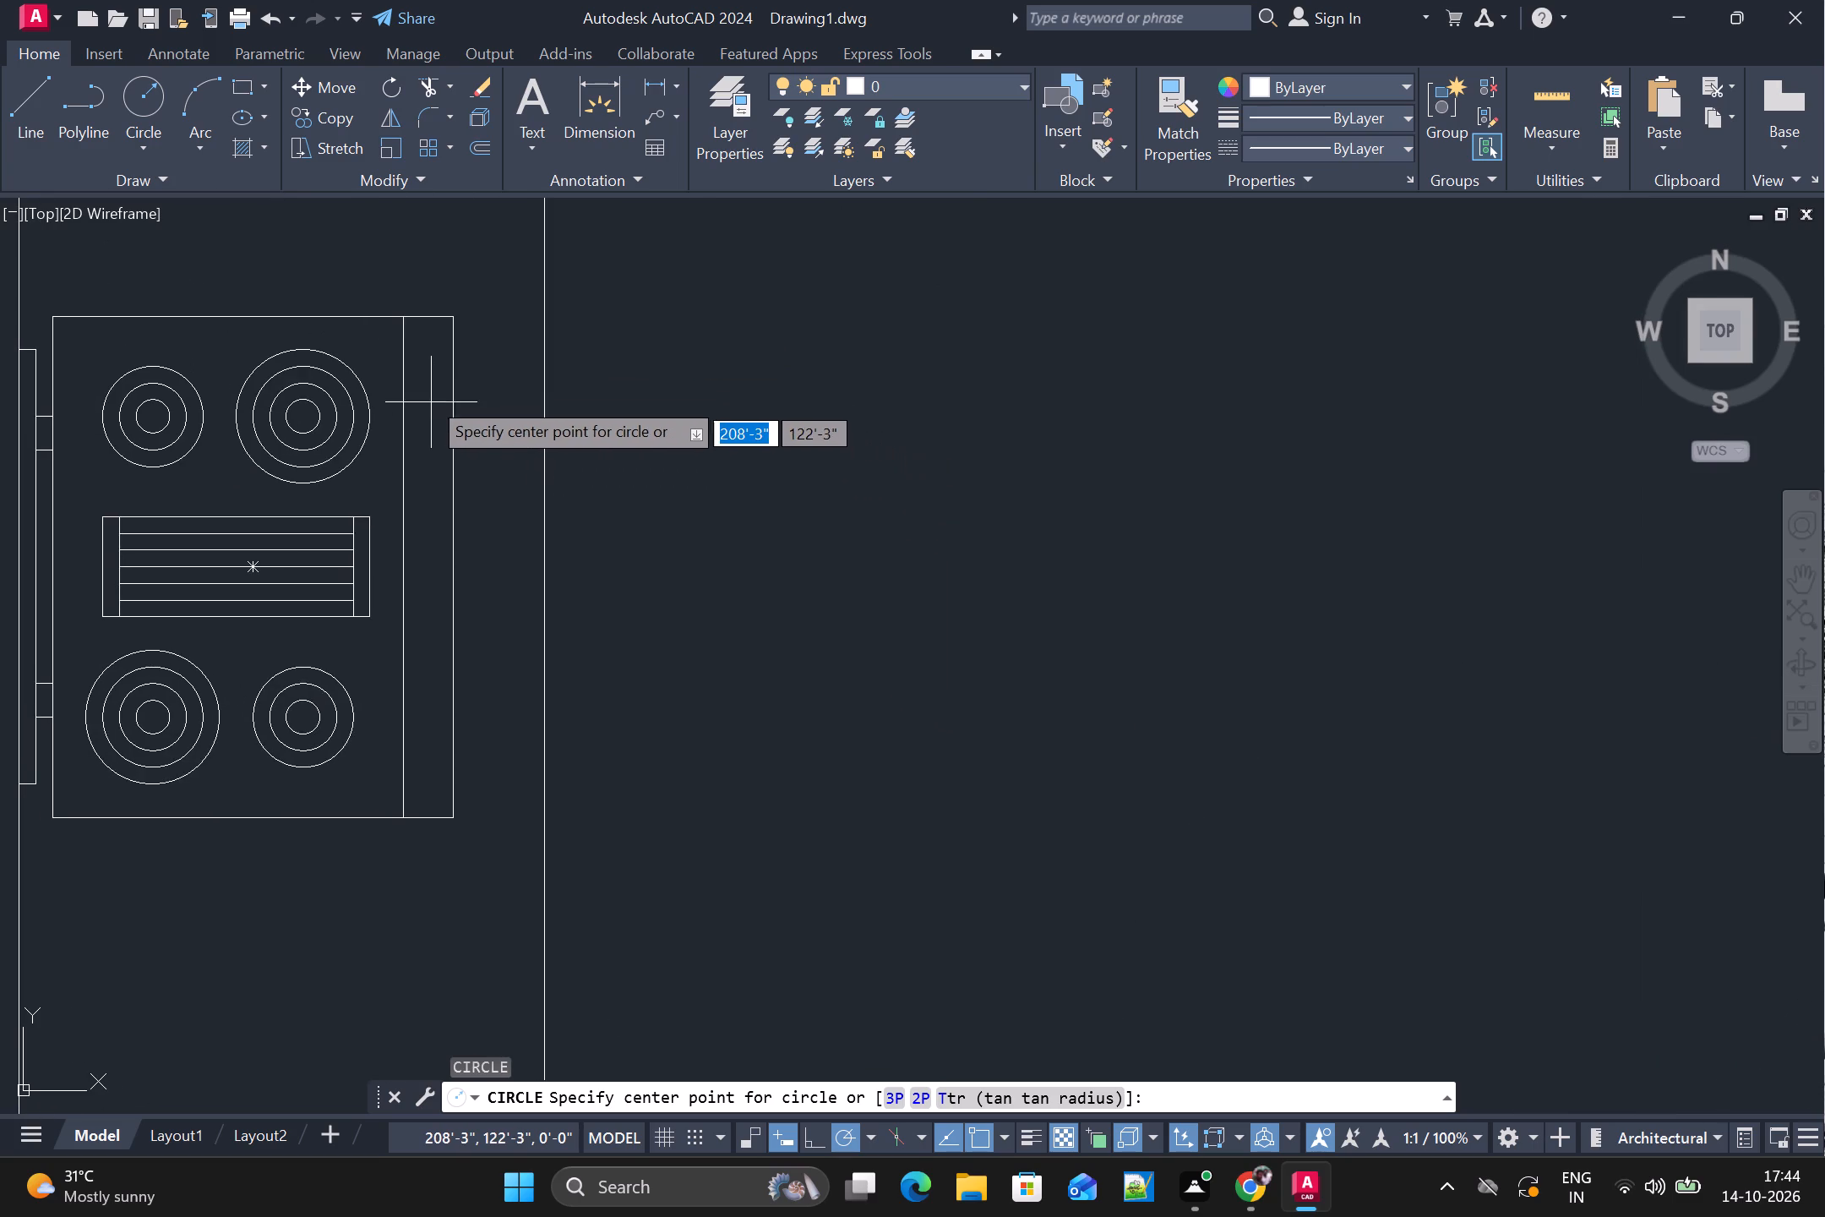
left_click(422, 375)
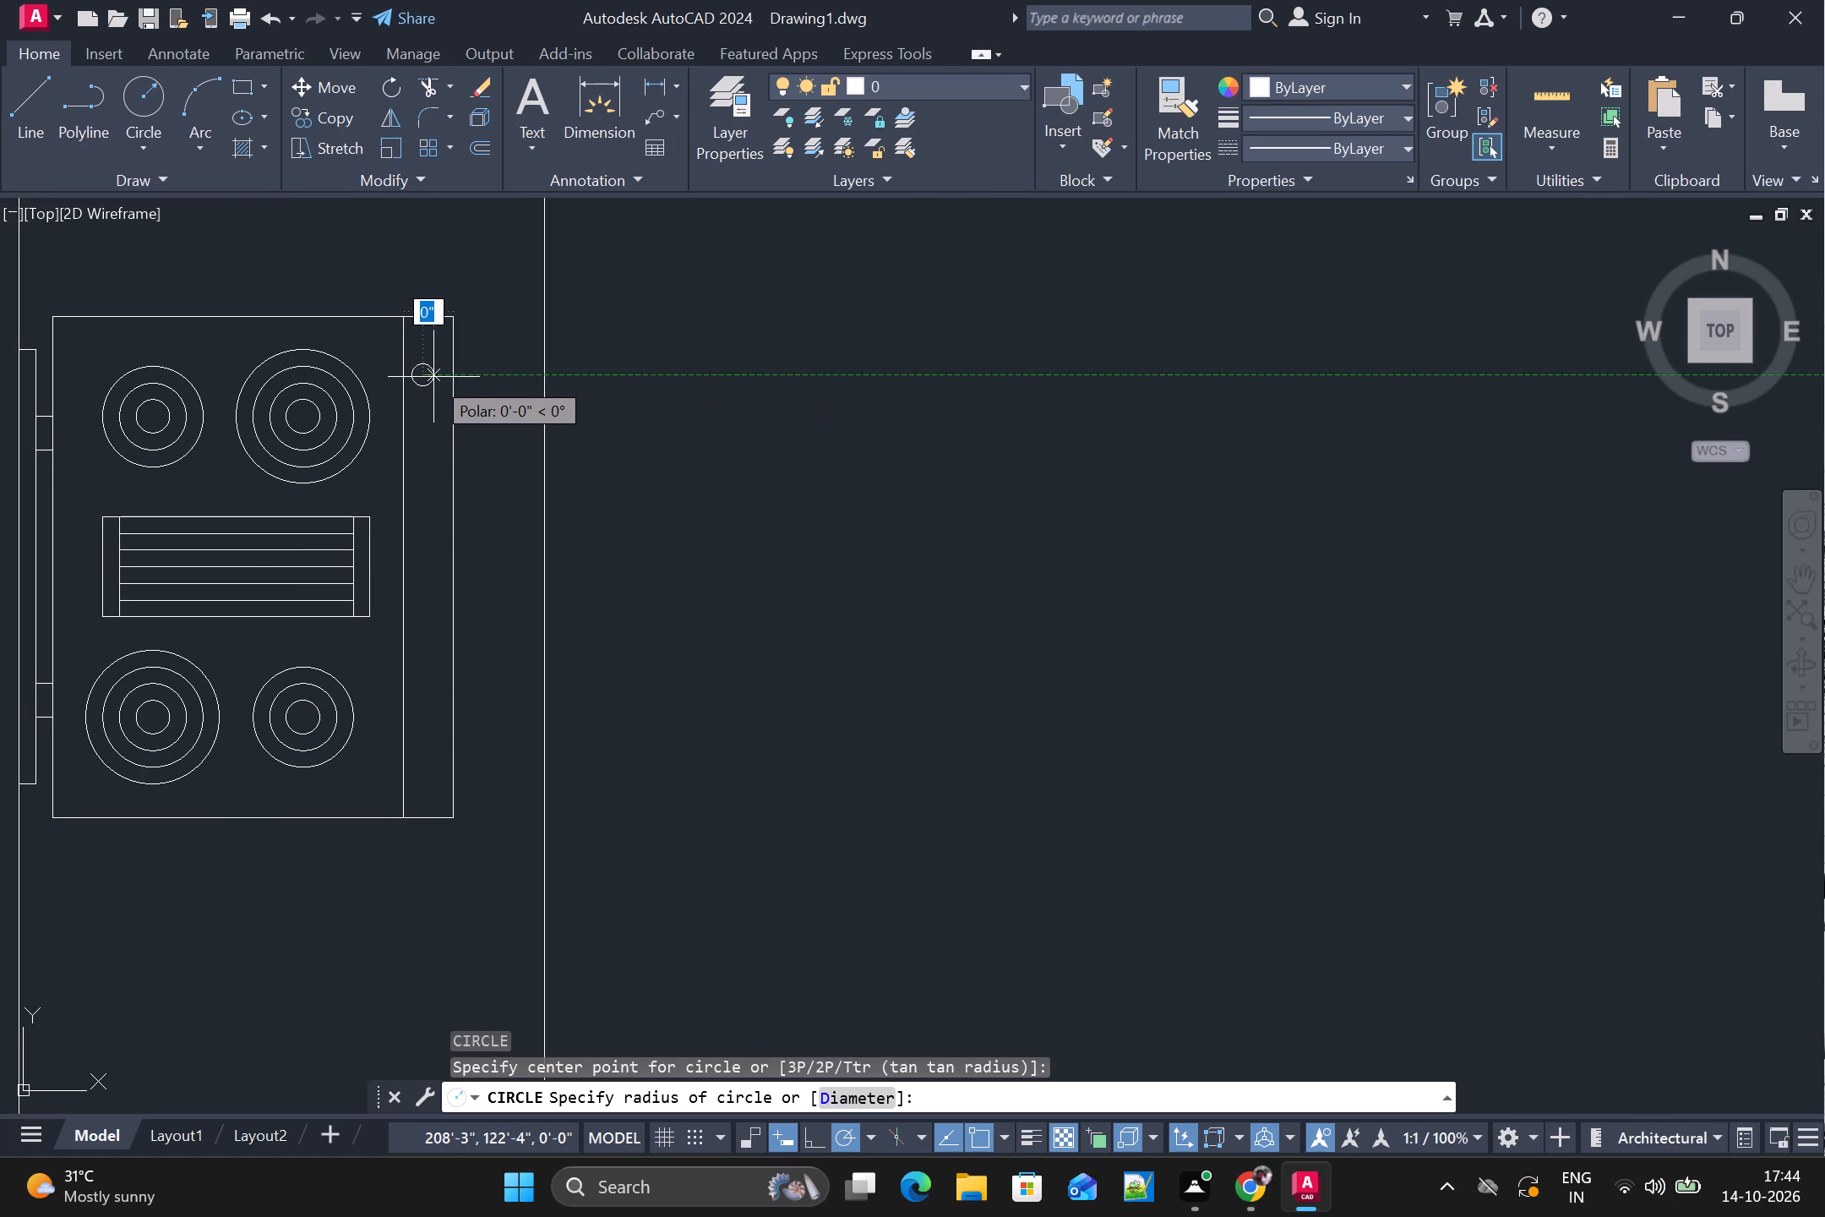
left_click(435, 379)
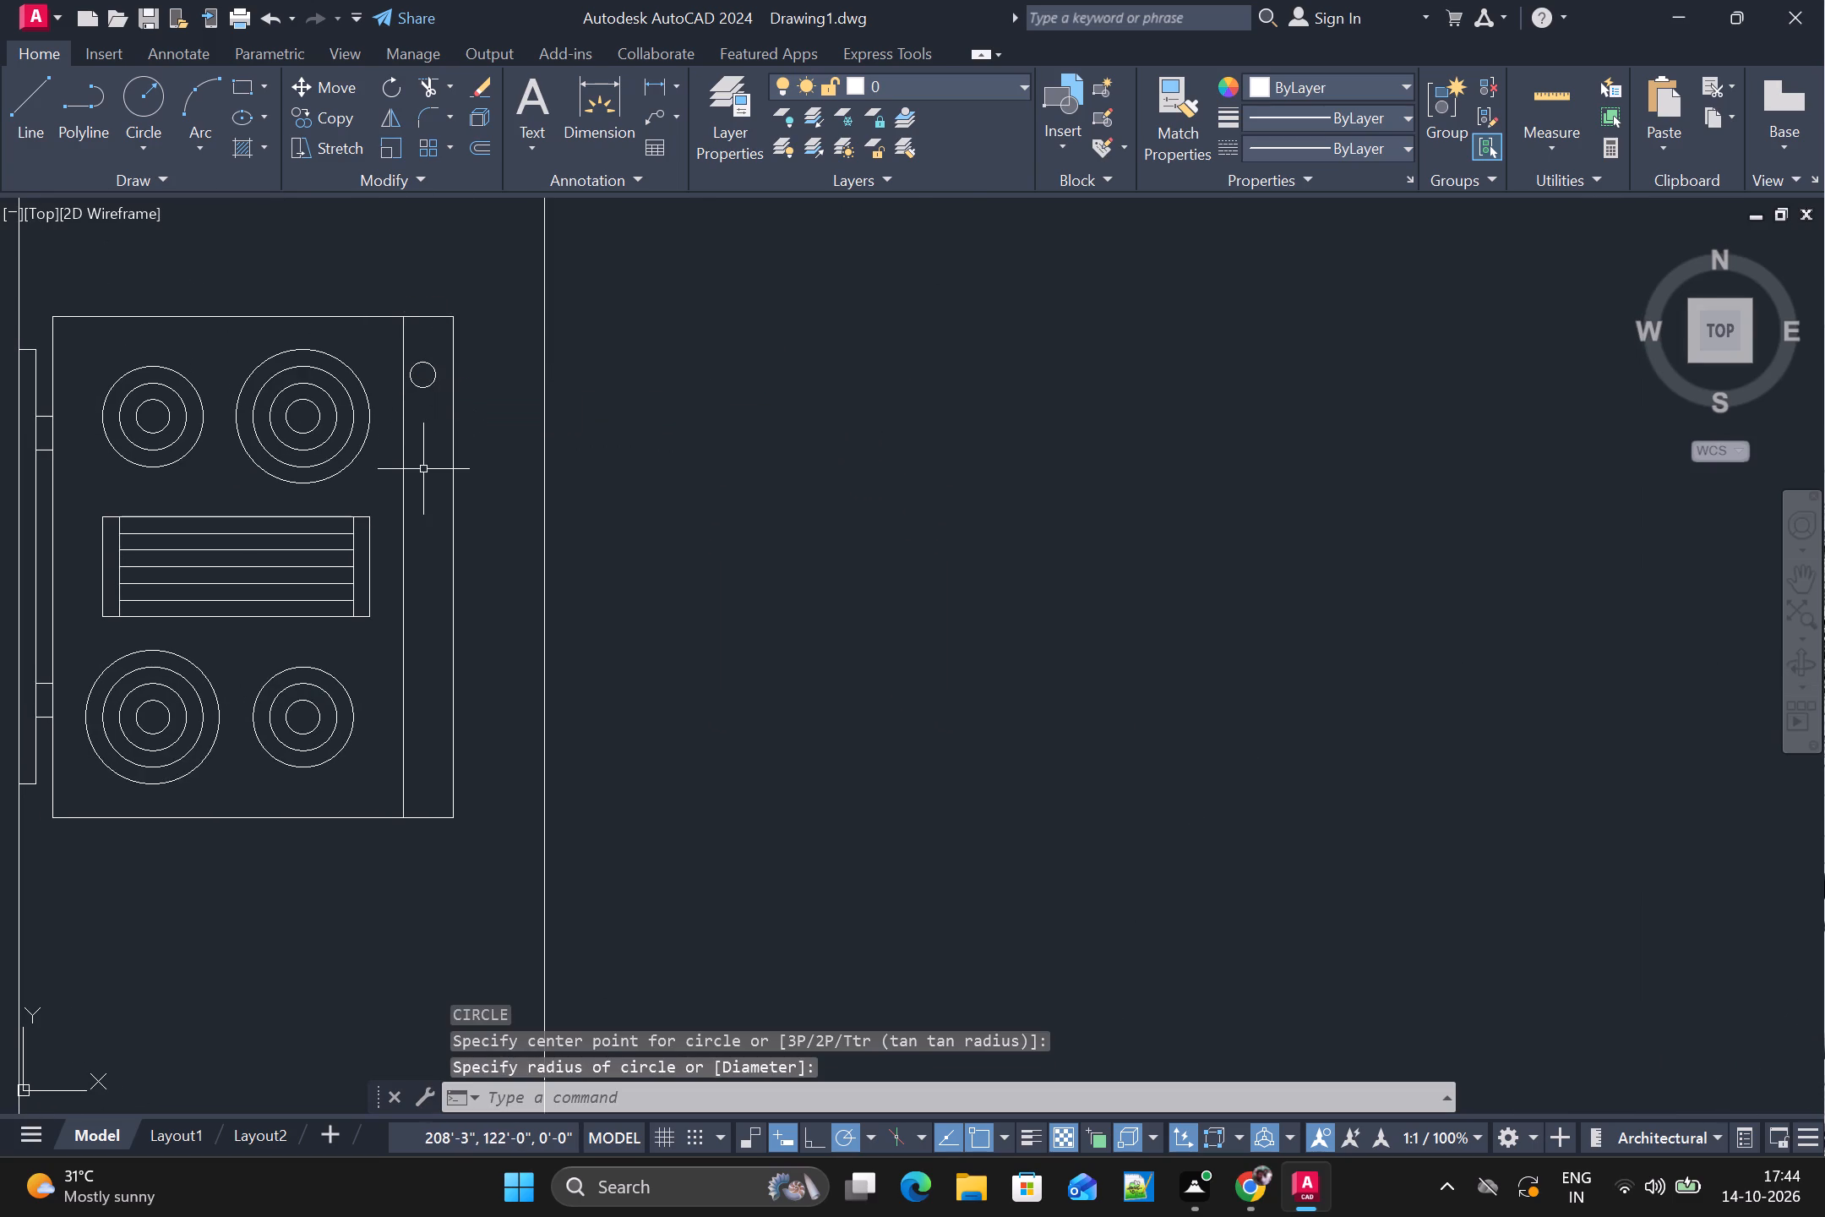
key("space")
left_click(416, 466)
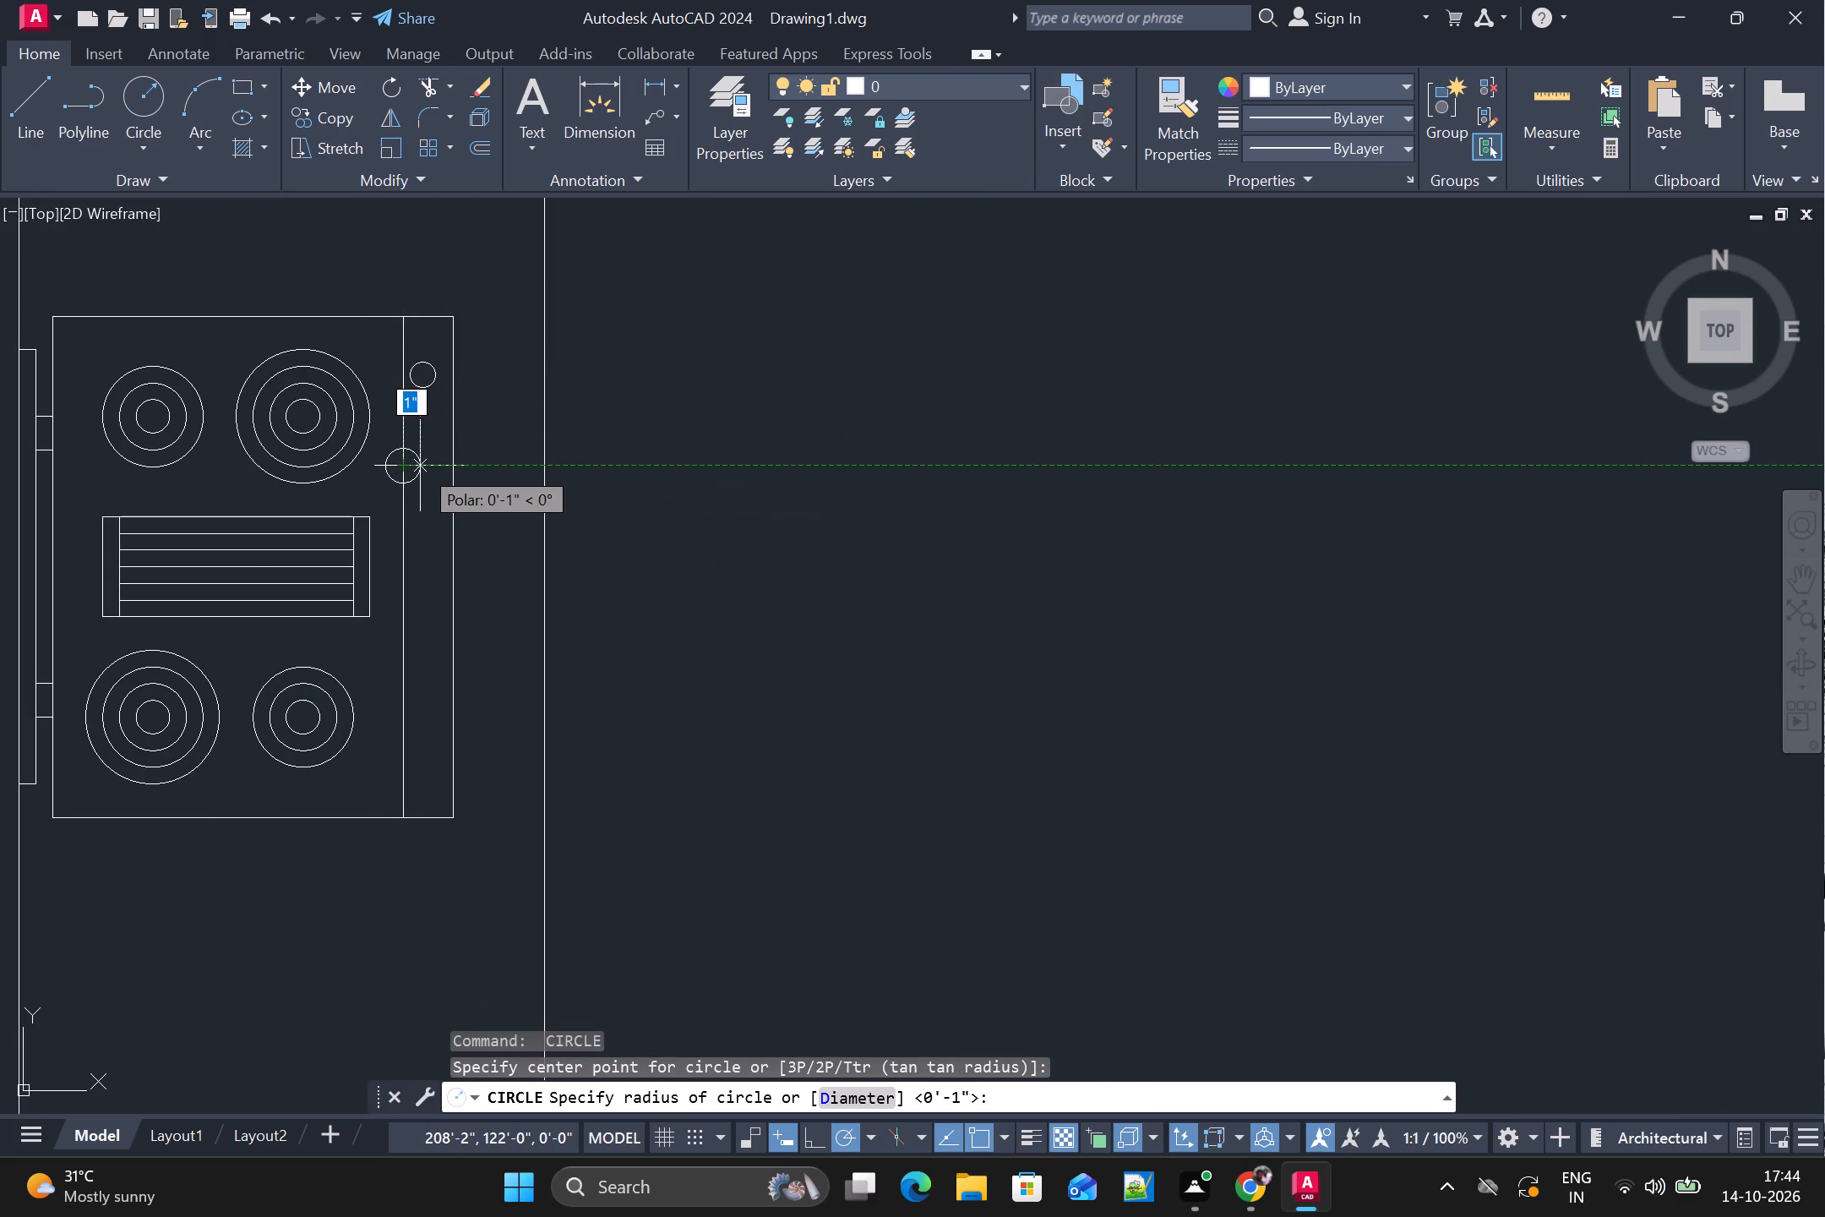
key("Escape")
Draw four more knob circles of about 1" radius, spaced down the stove's front strip below the first one.
key("space")
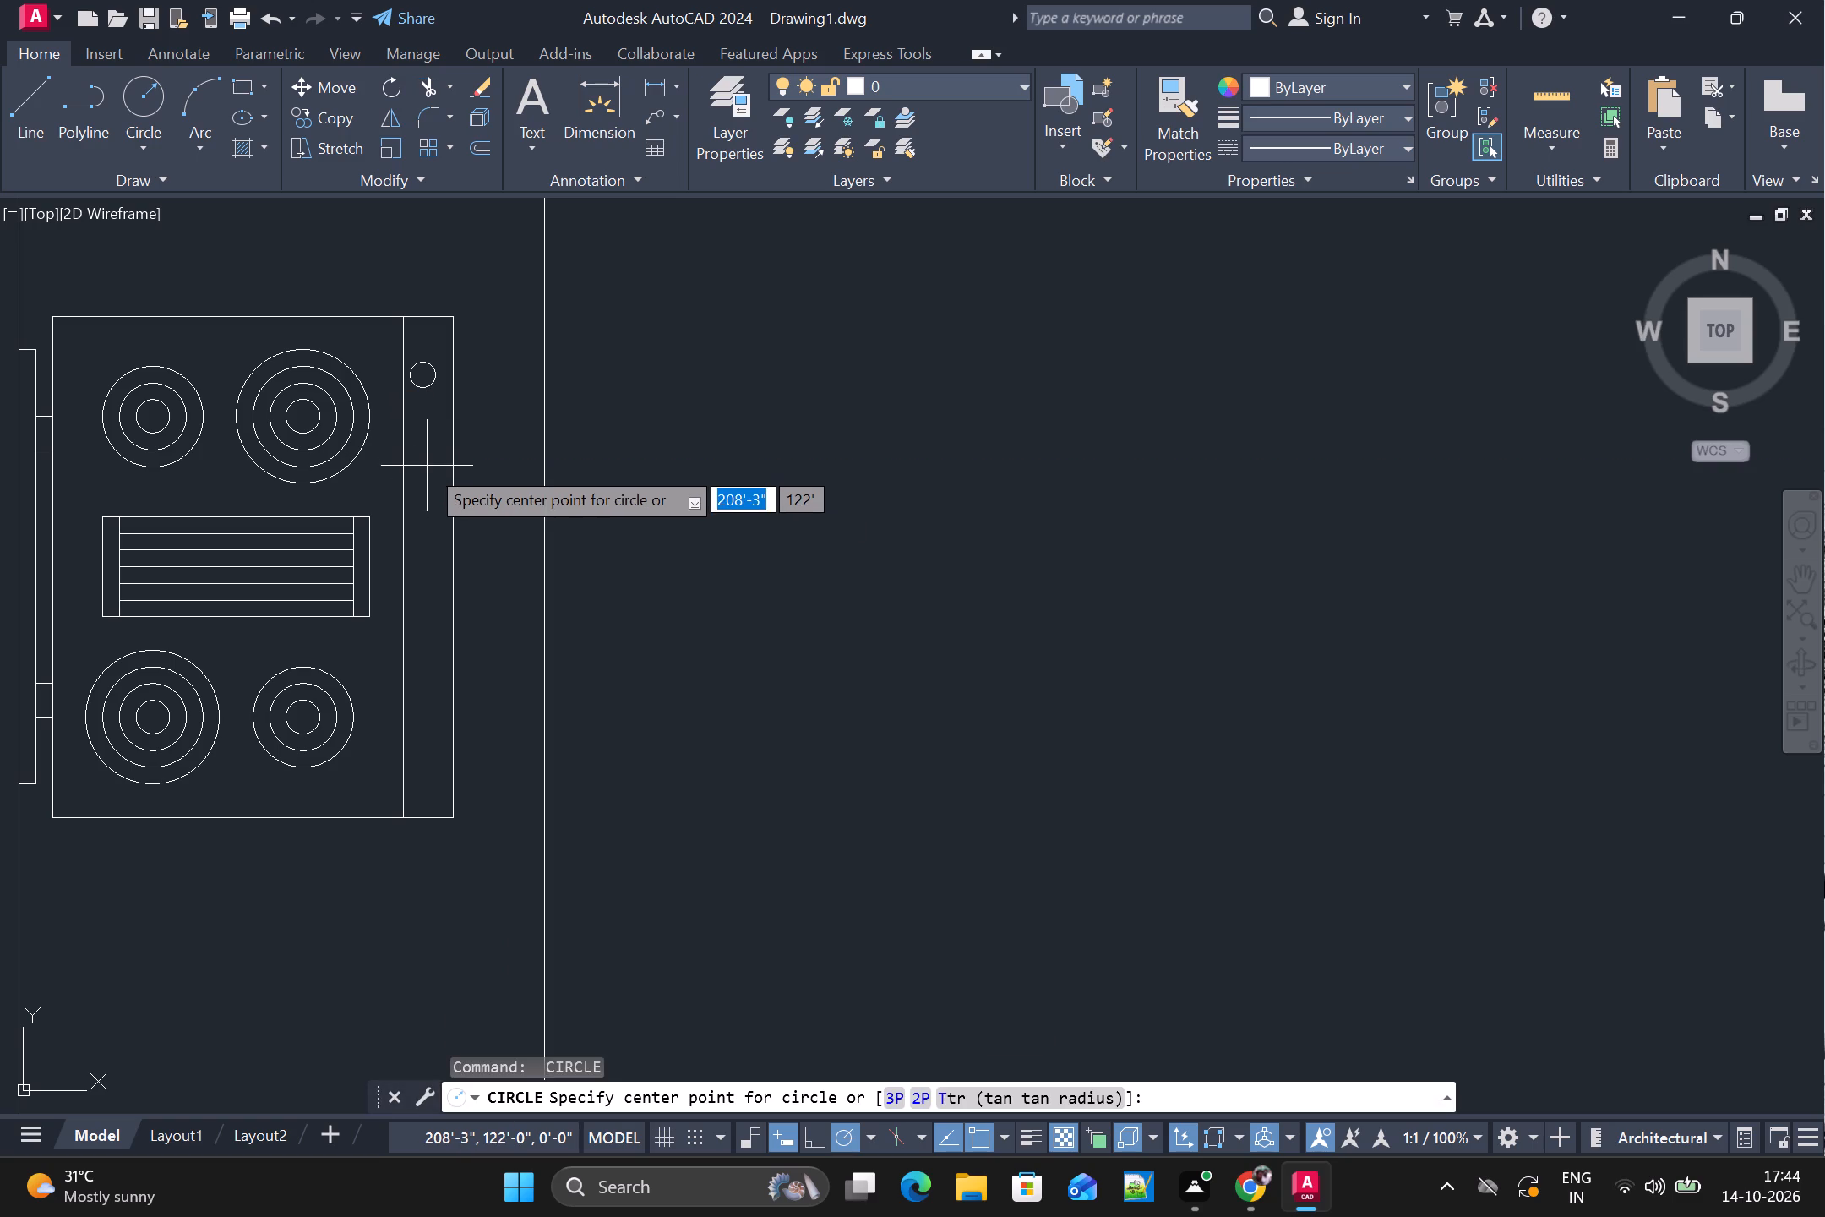
left_click(428, 472)
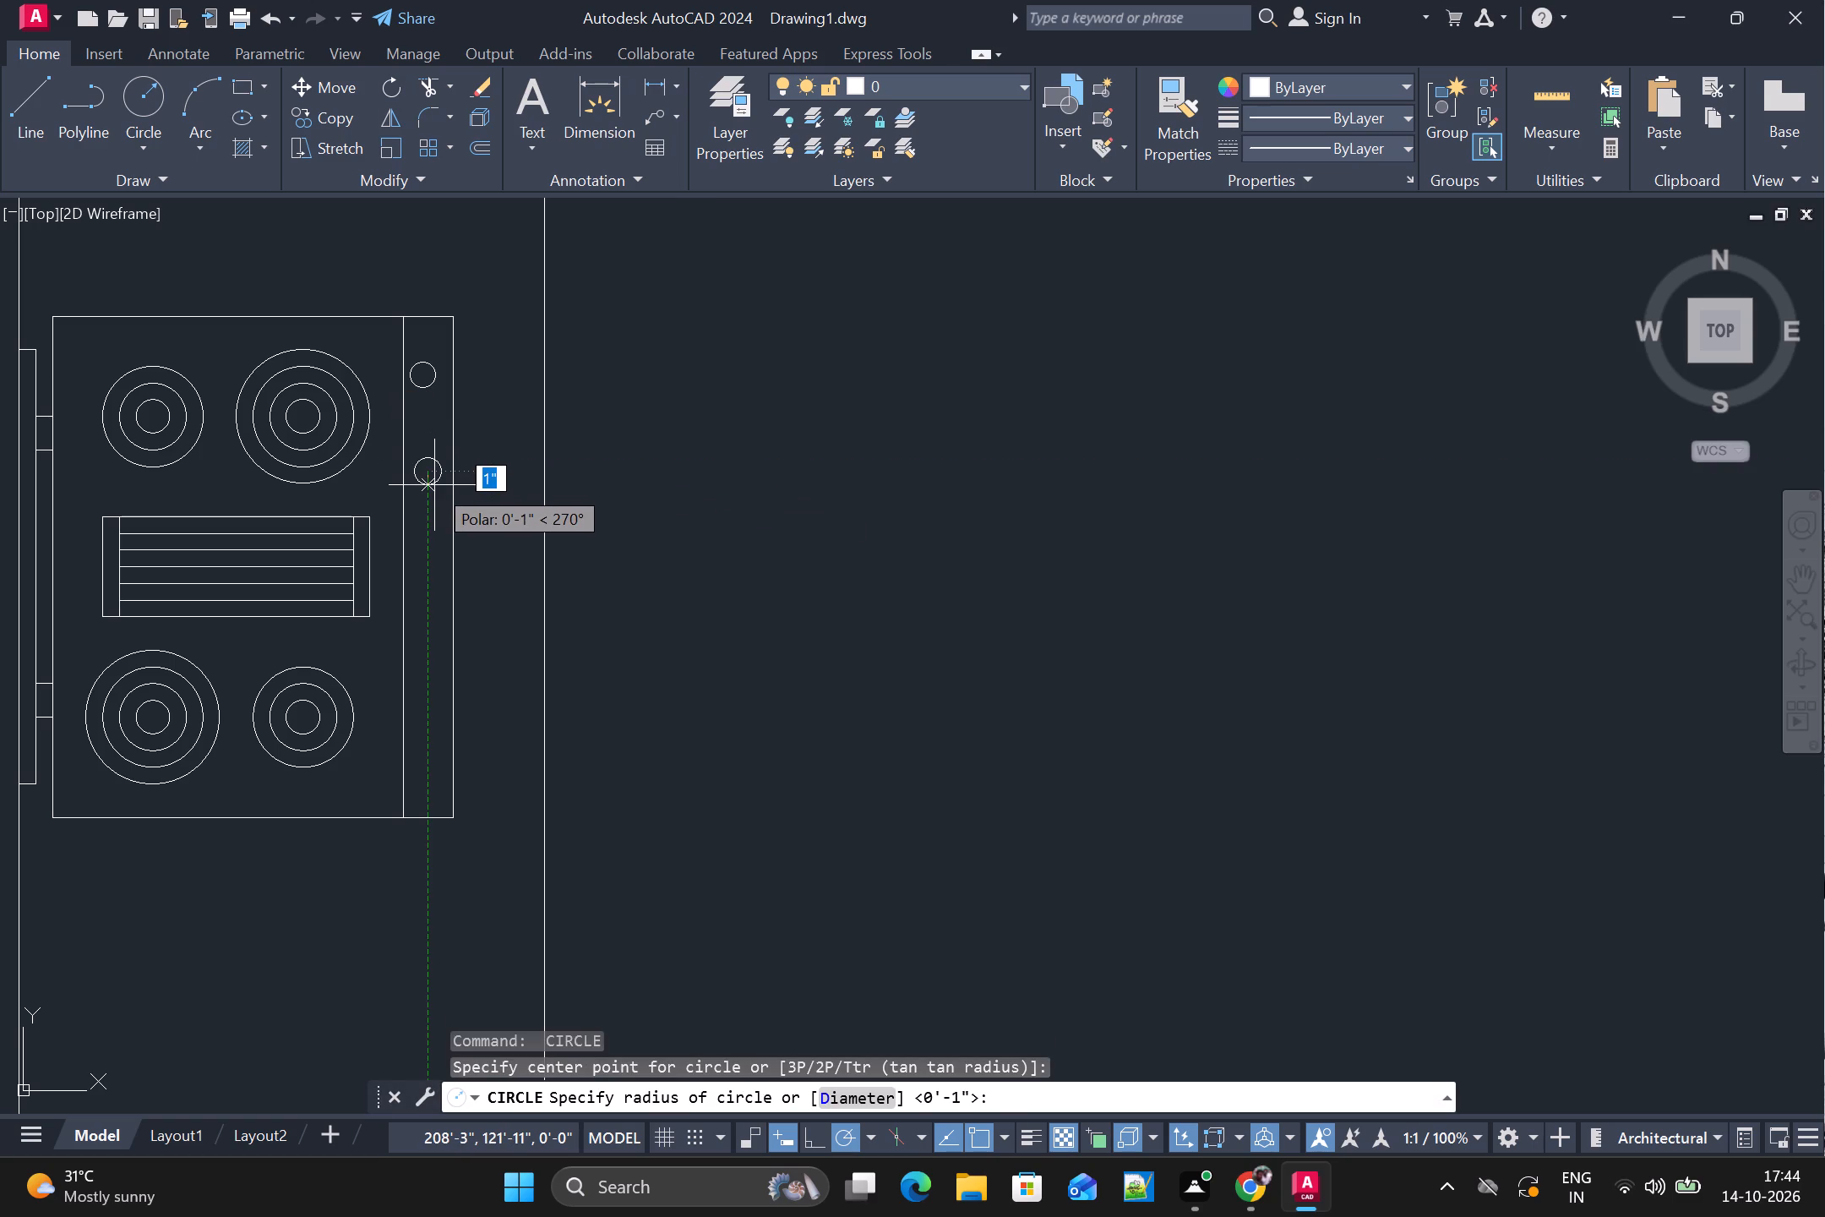
left_click(434, 485)
key("space")
key("space")
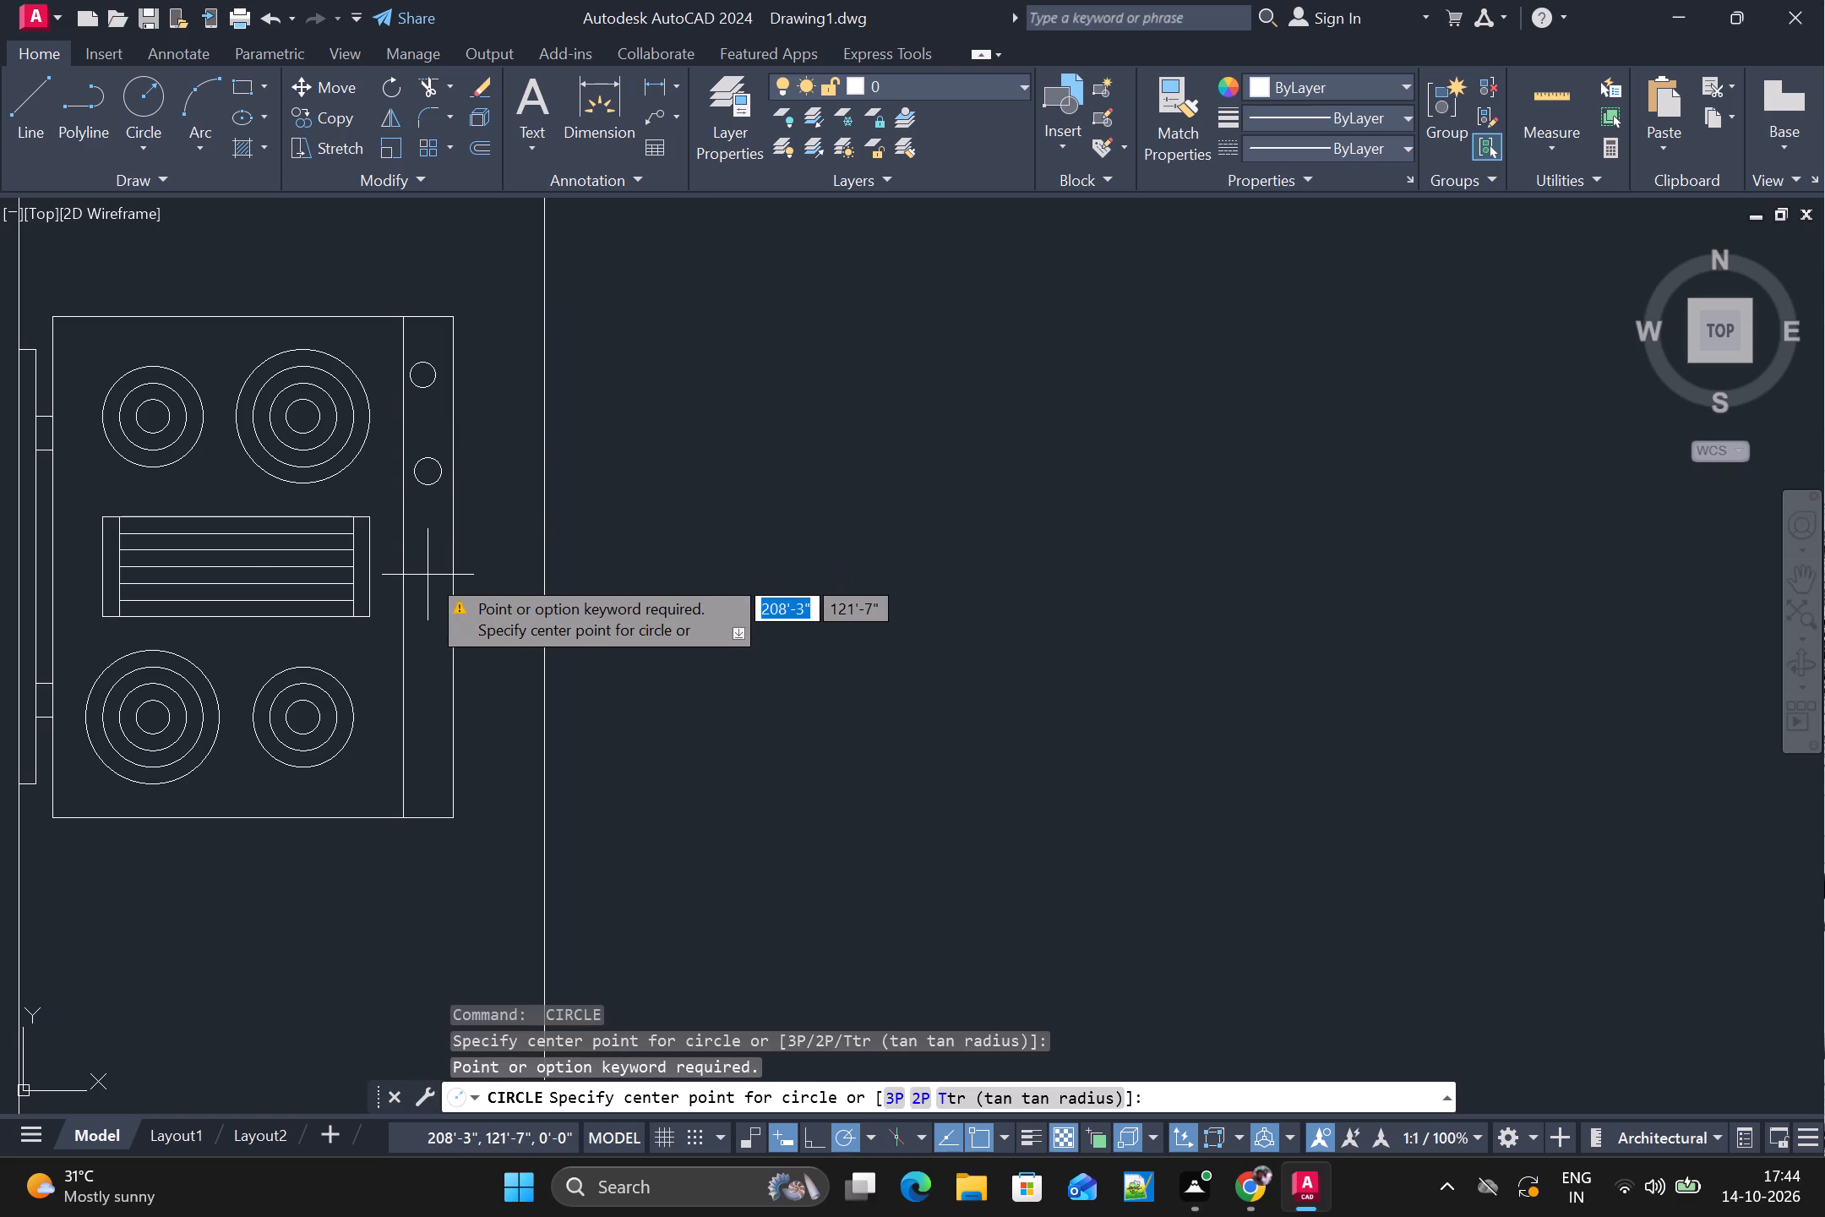
left_click(427, 568)
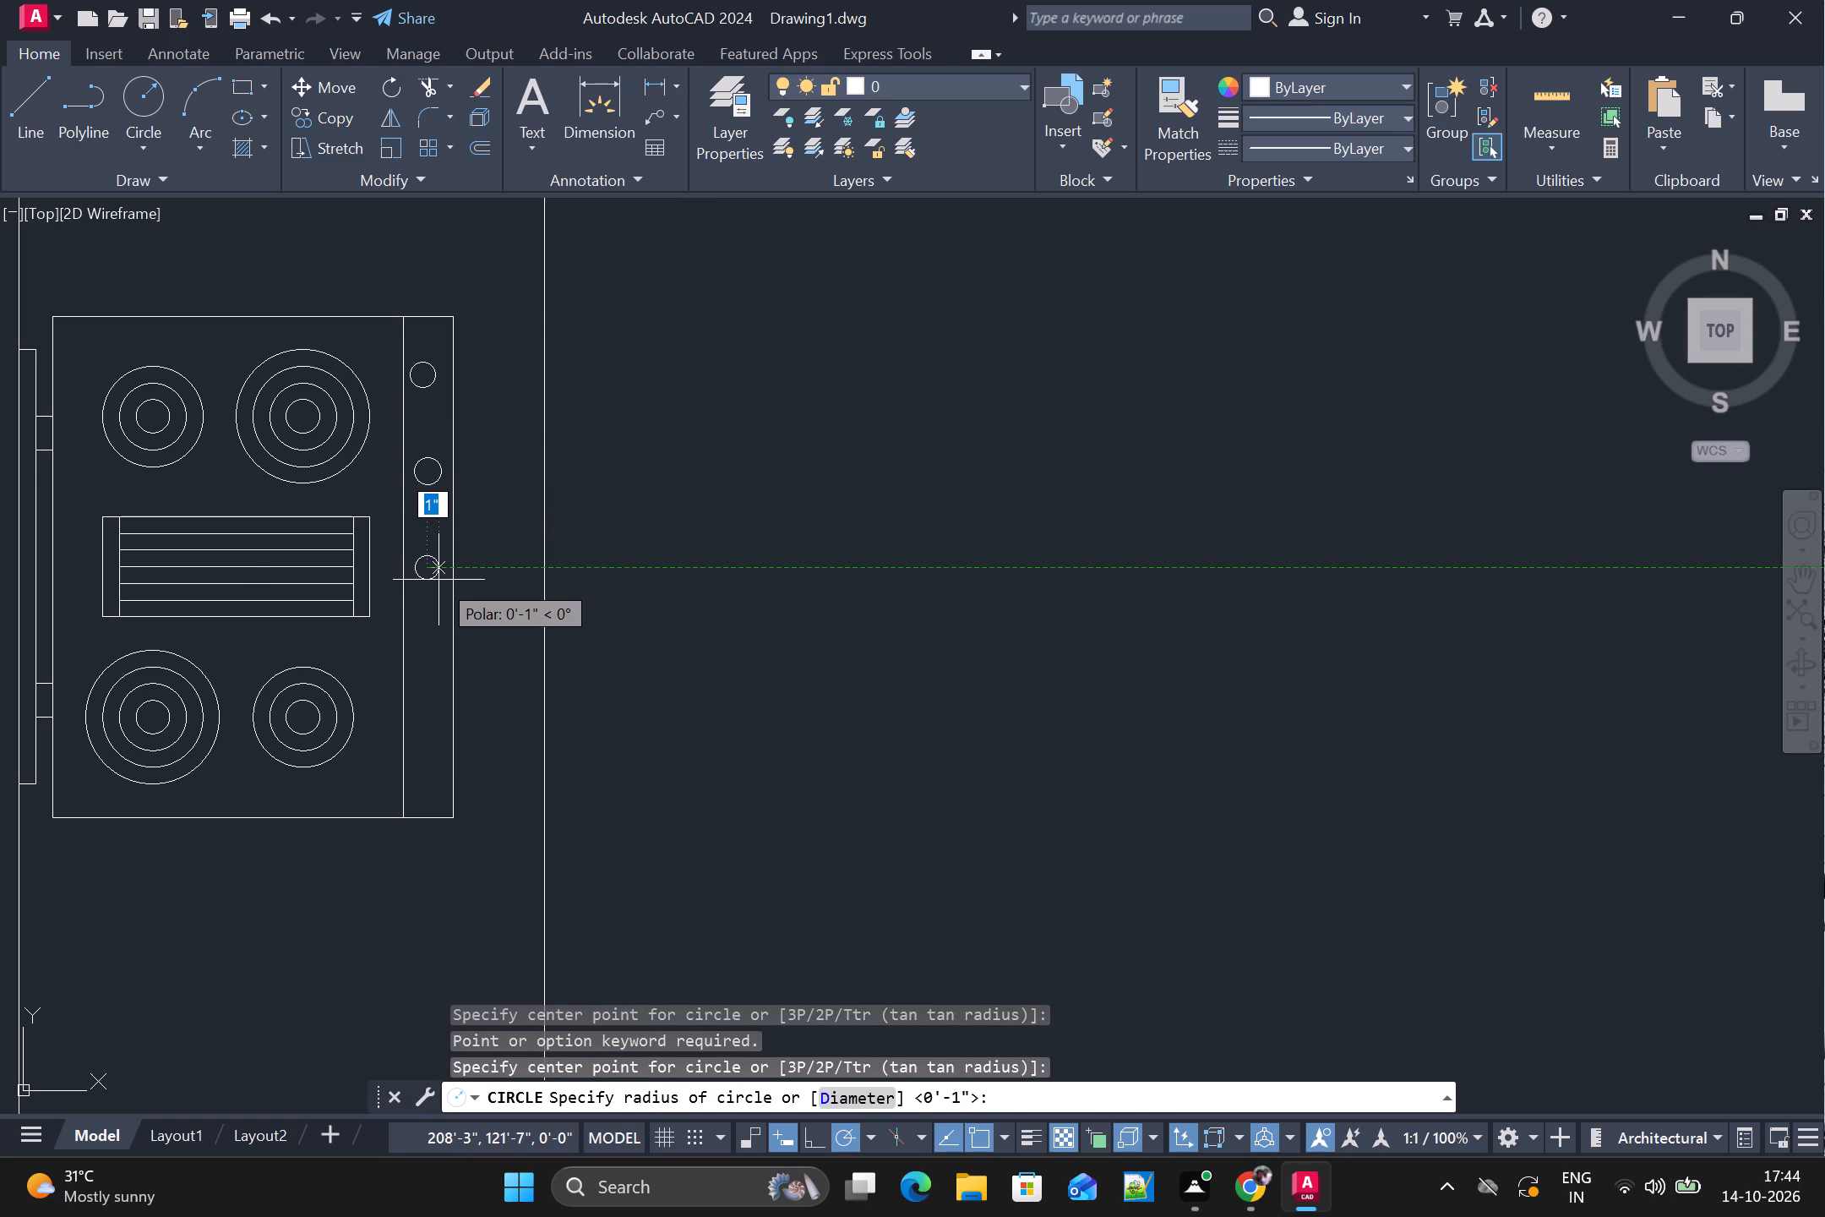
left_click(439, 580)
key("space")
key("space")
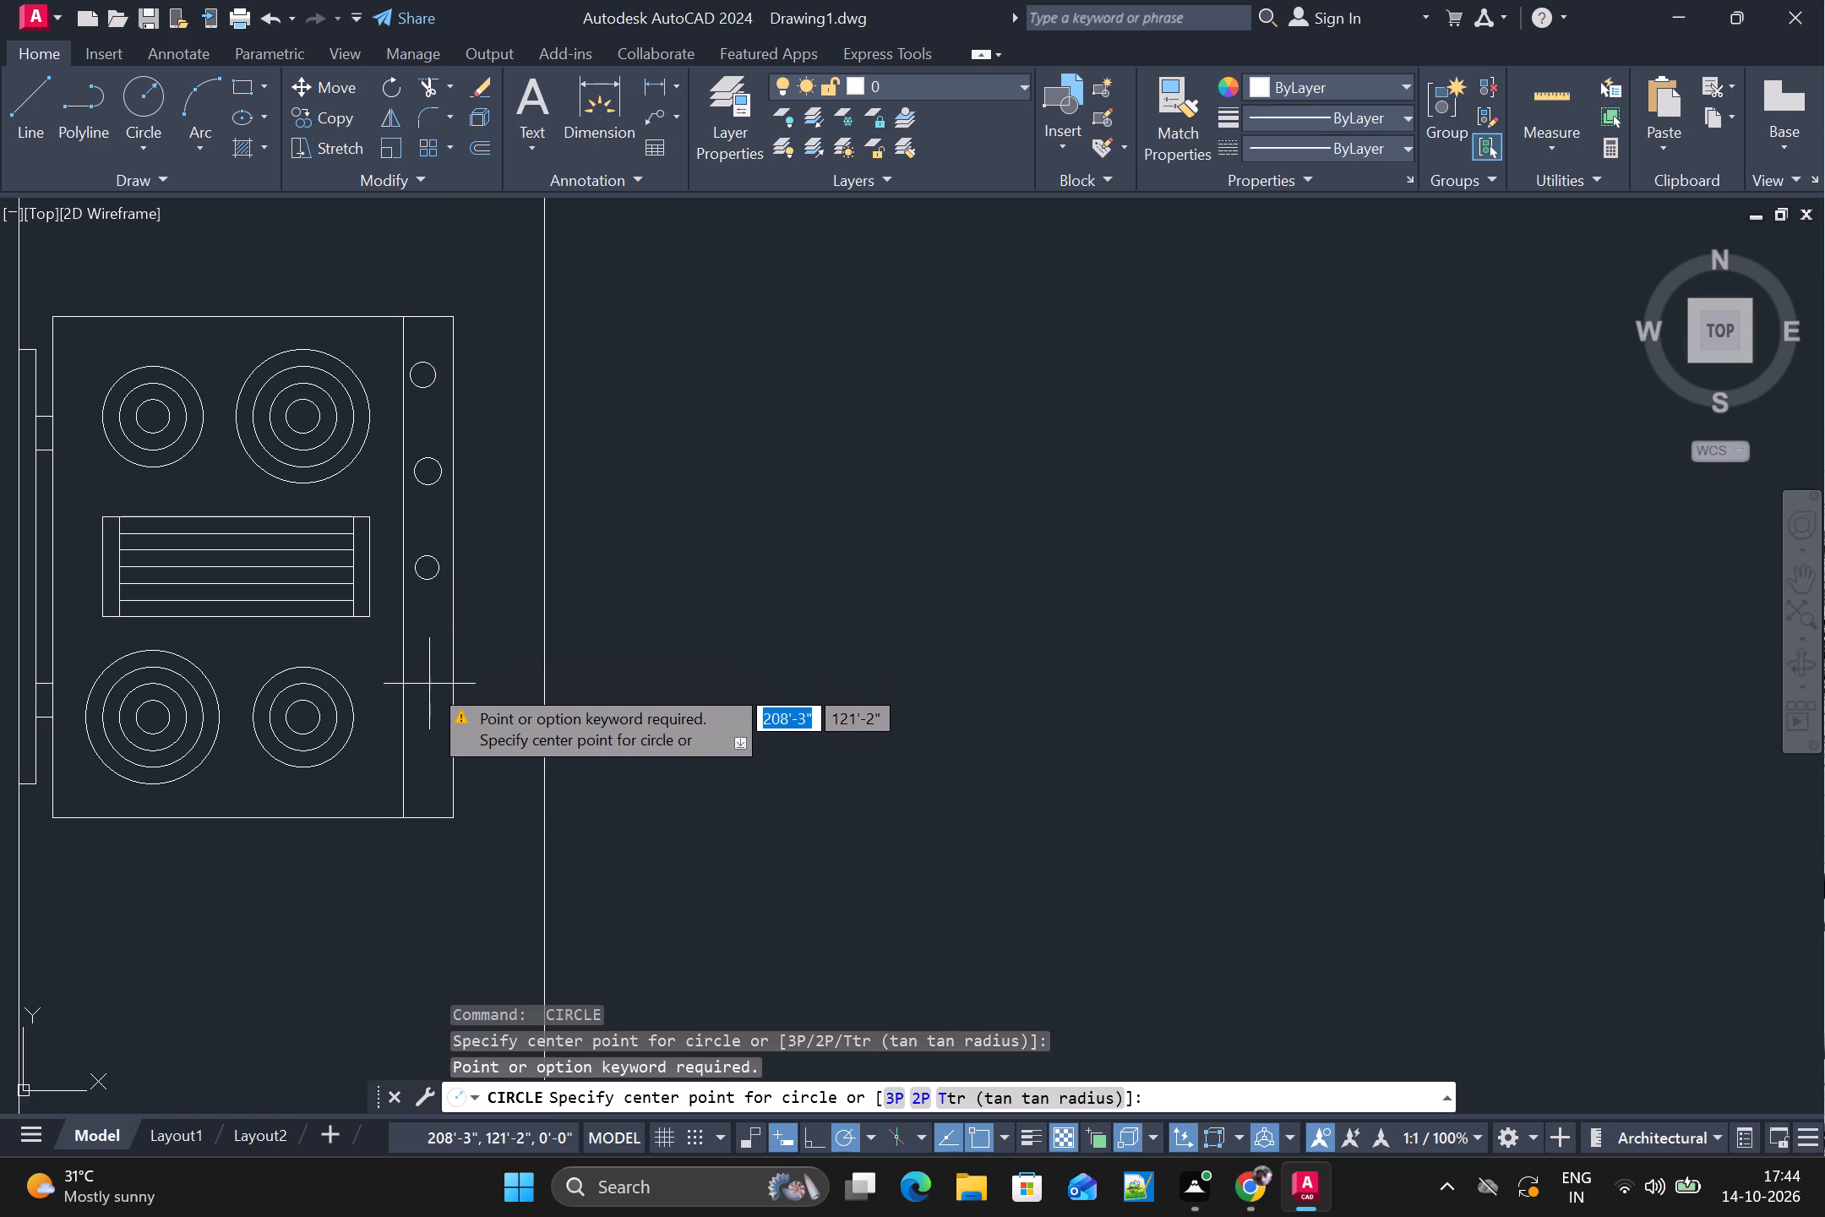
left_click(422, 679)
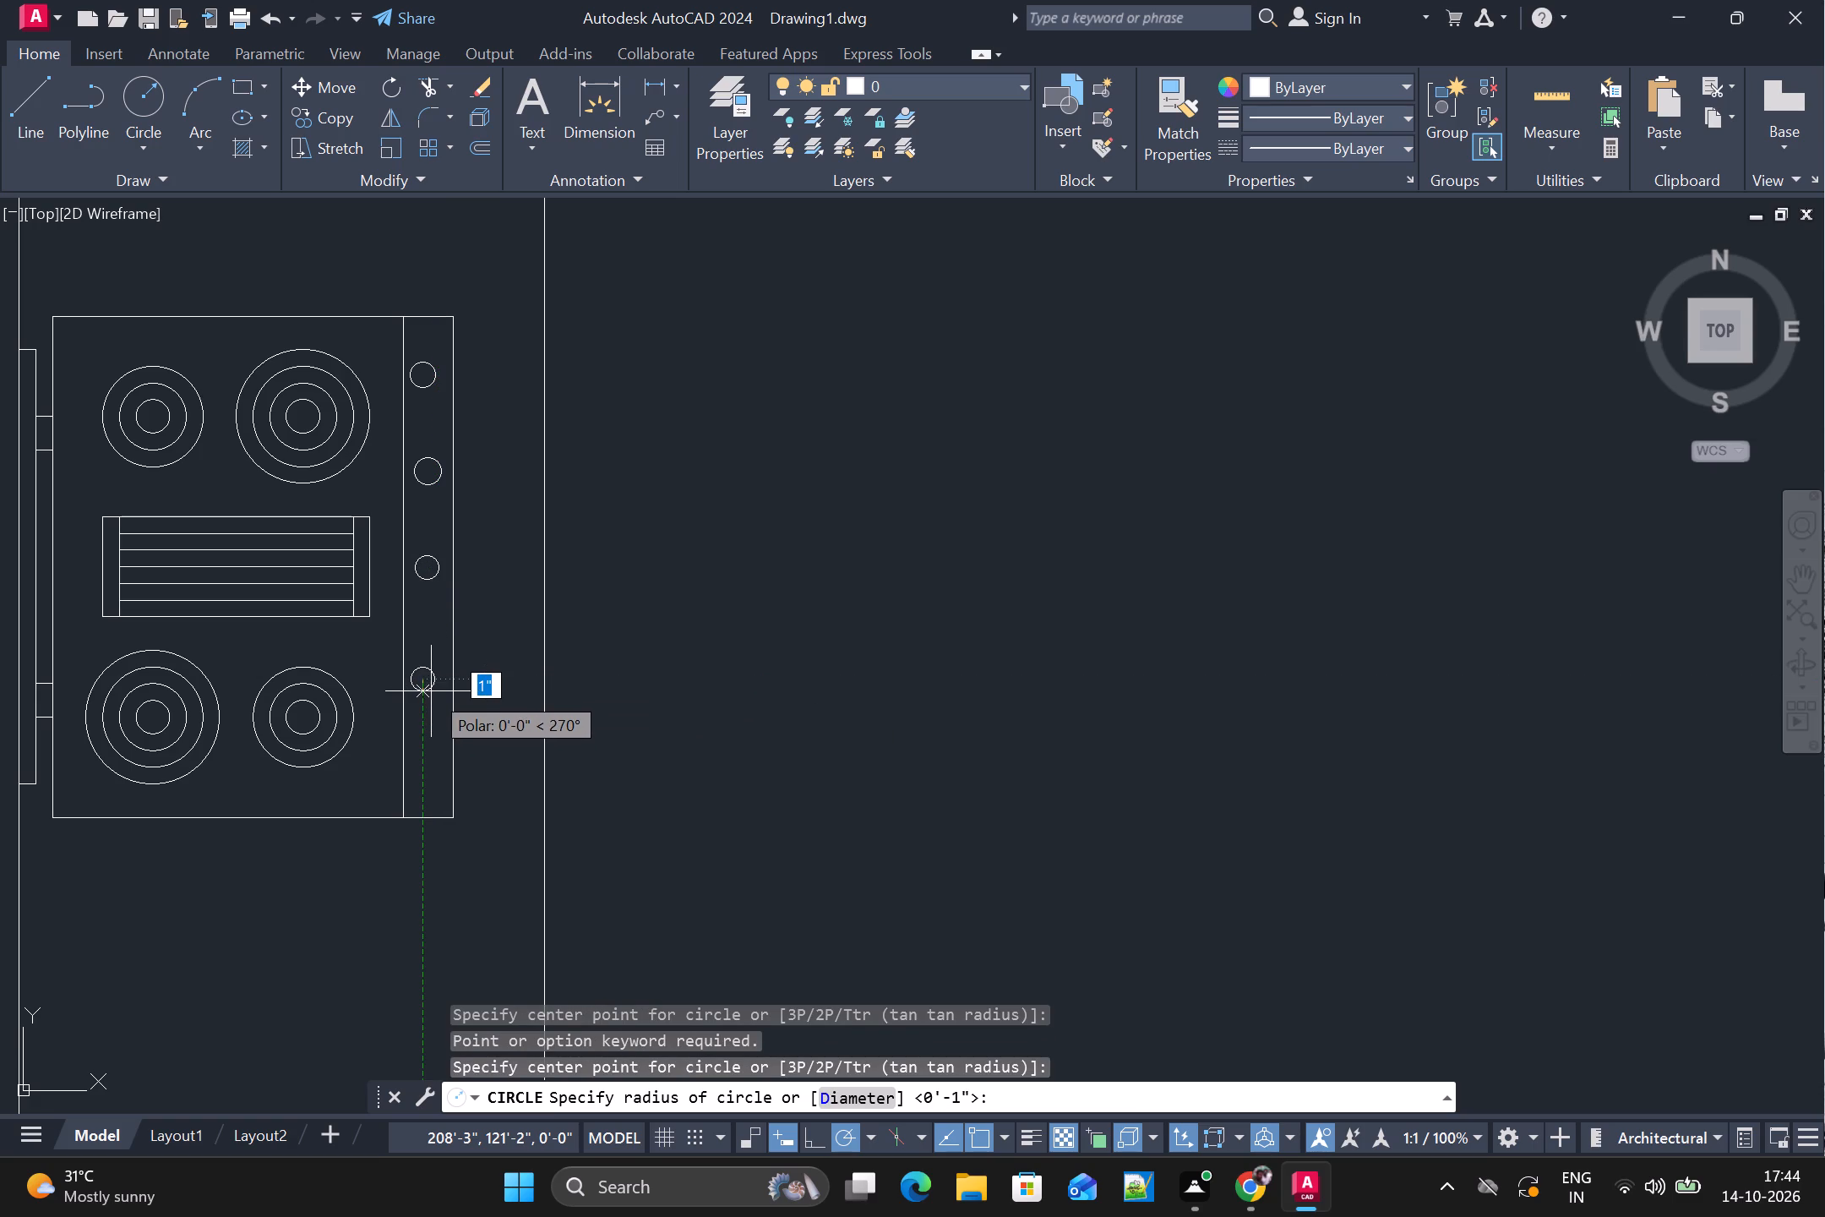
left_click(433, 694)
key("space")
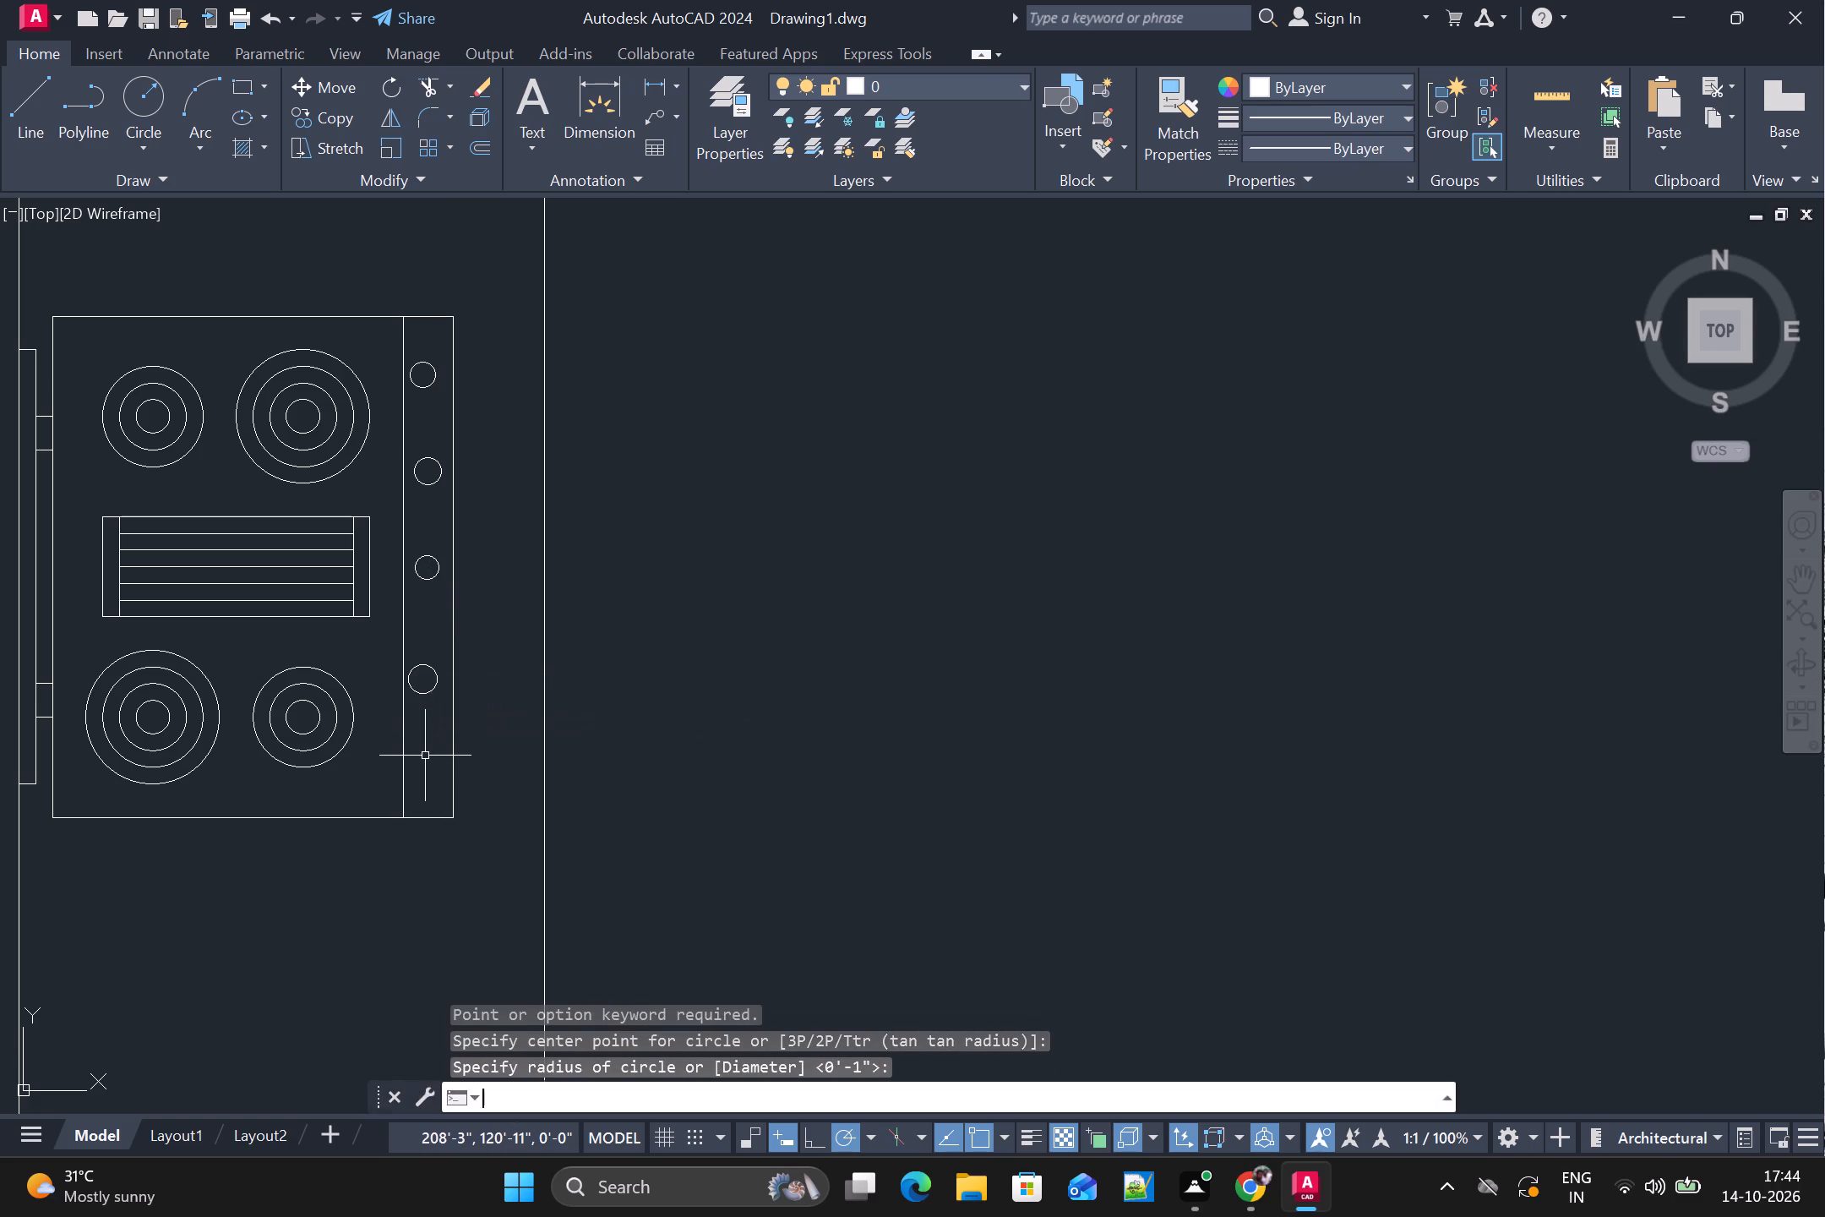
left_click(422, 765)
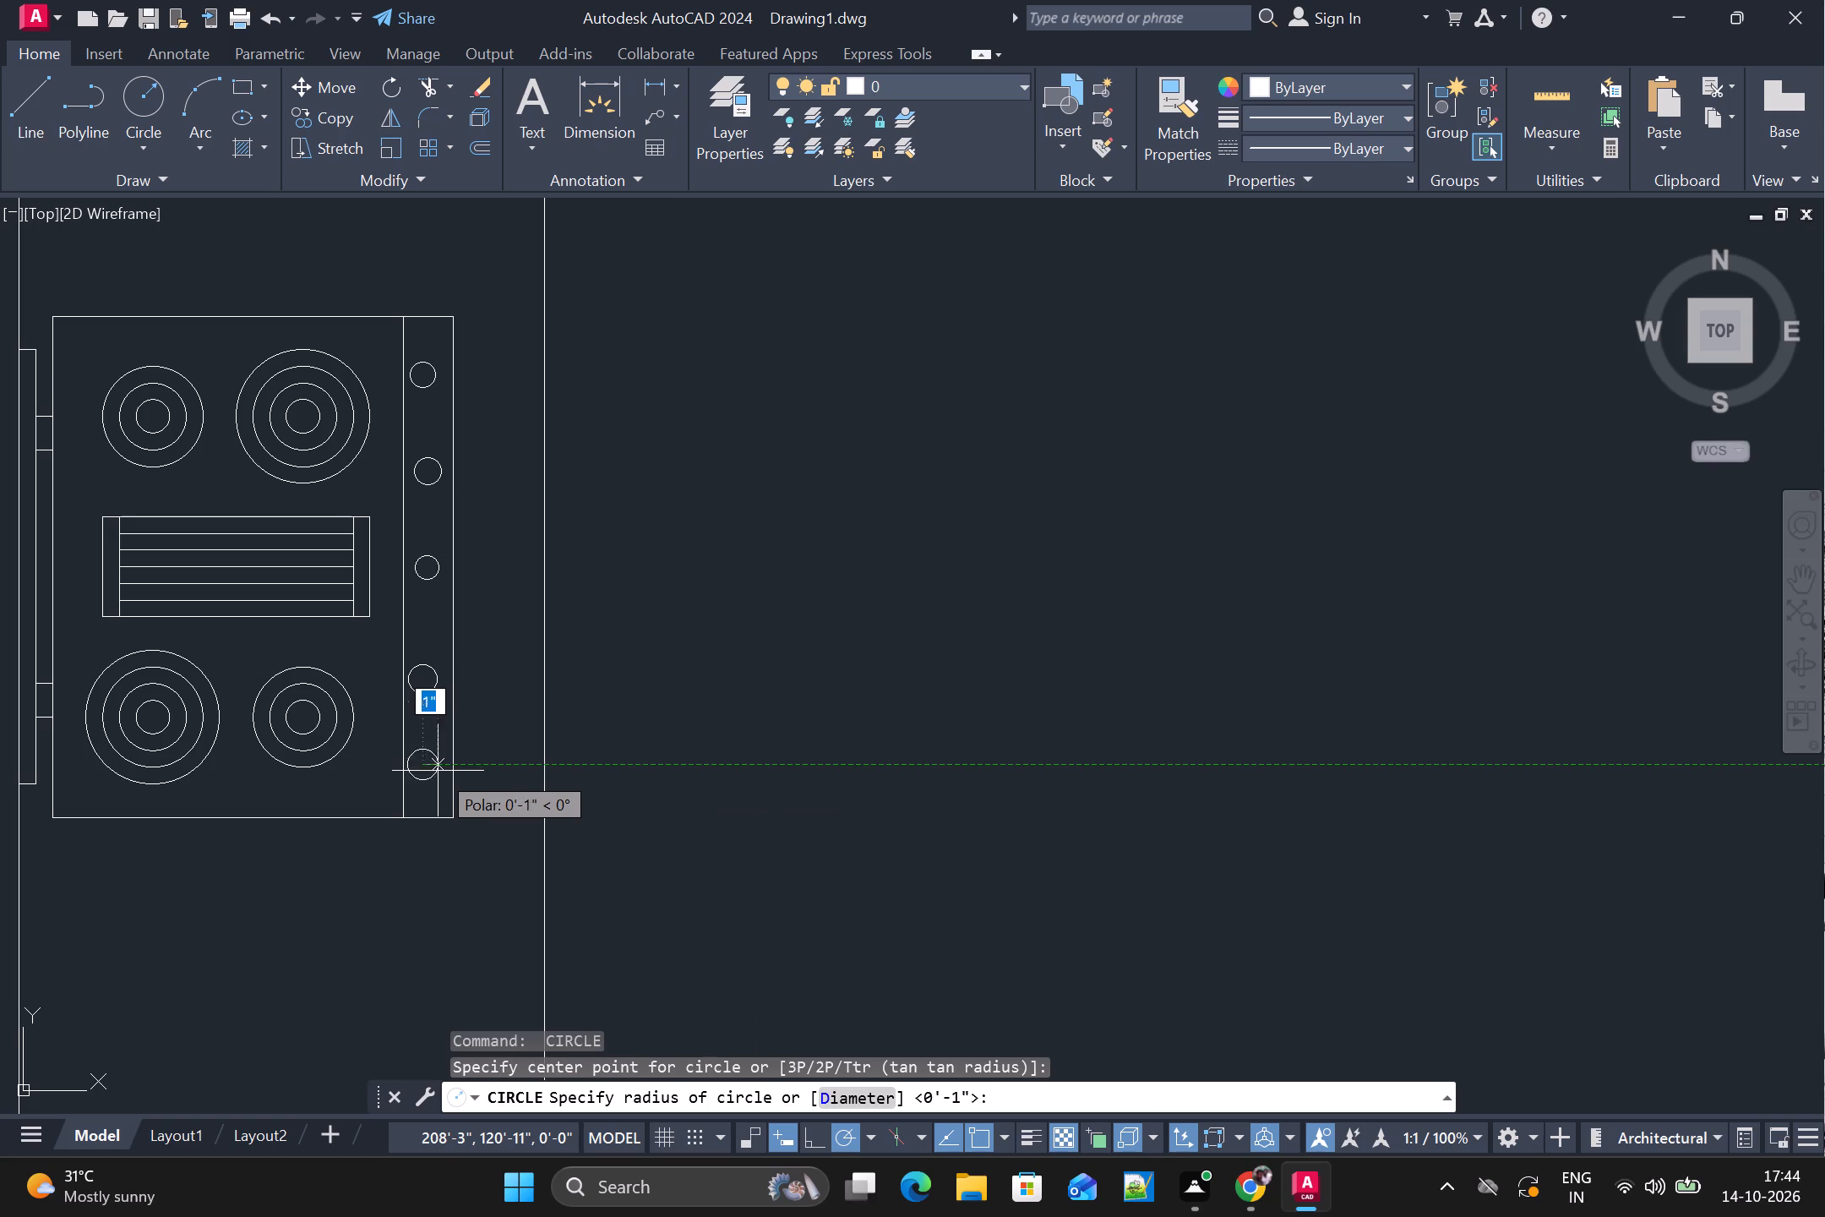
left_click(439, 771)
Rotate the side-view car block 90° counterclockwise about its rear end so that it stands vertically.
scroll(519, 788, "down", 2)
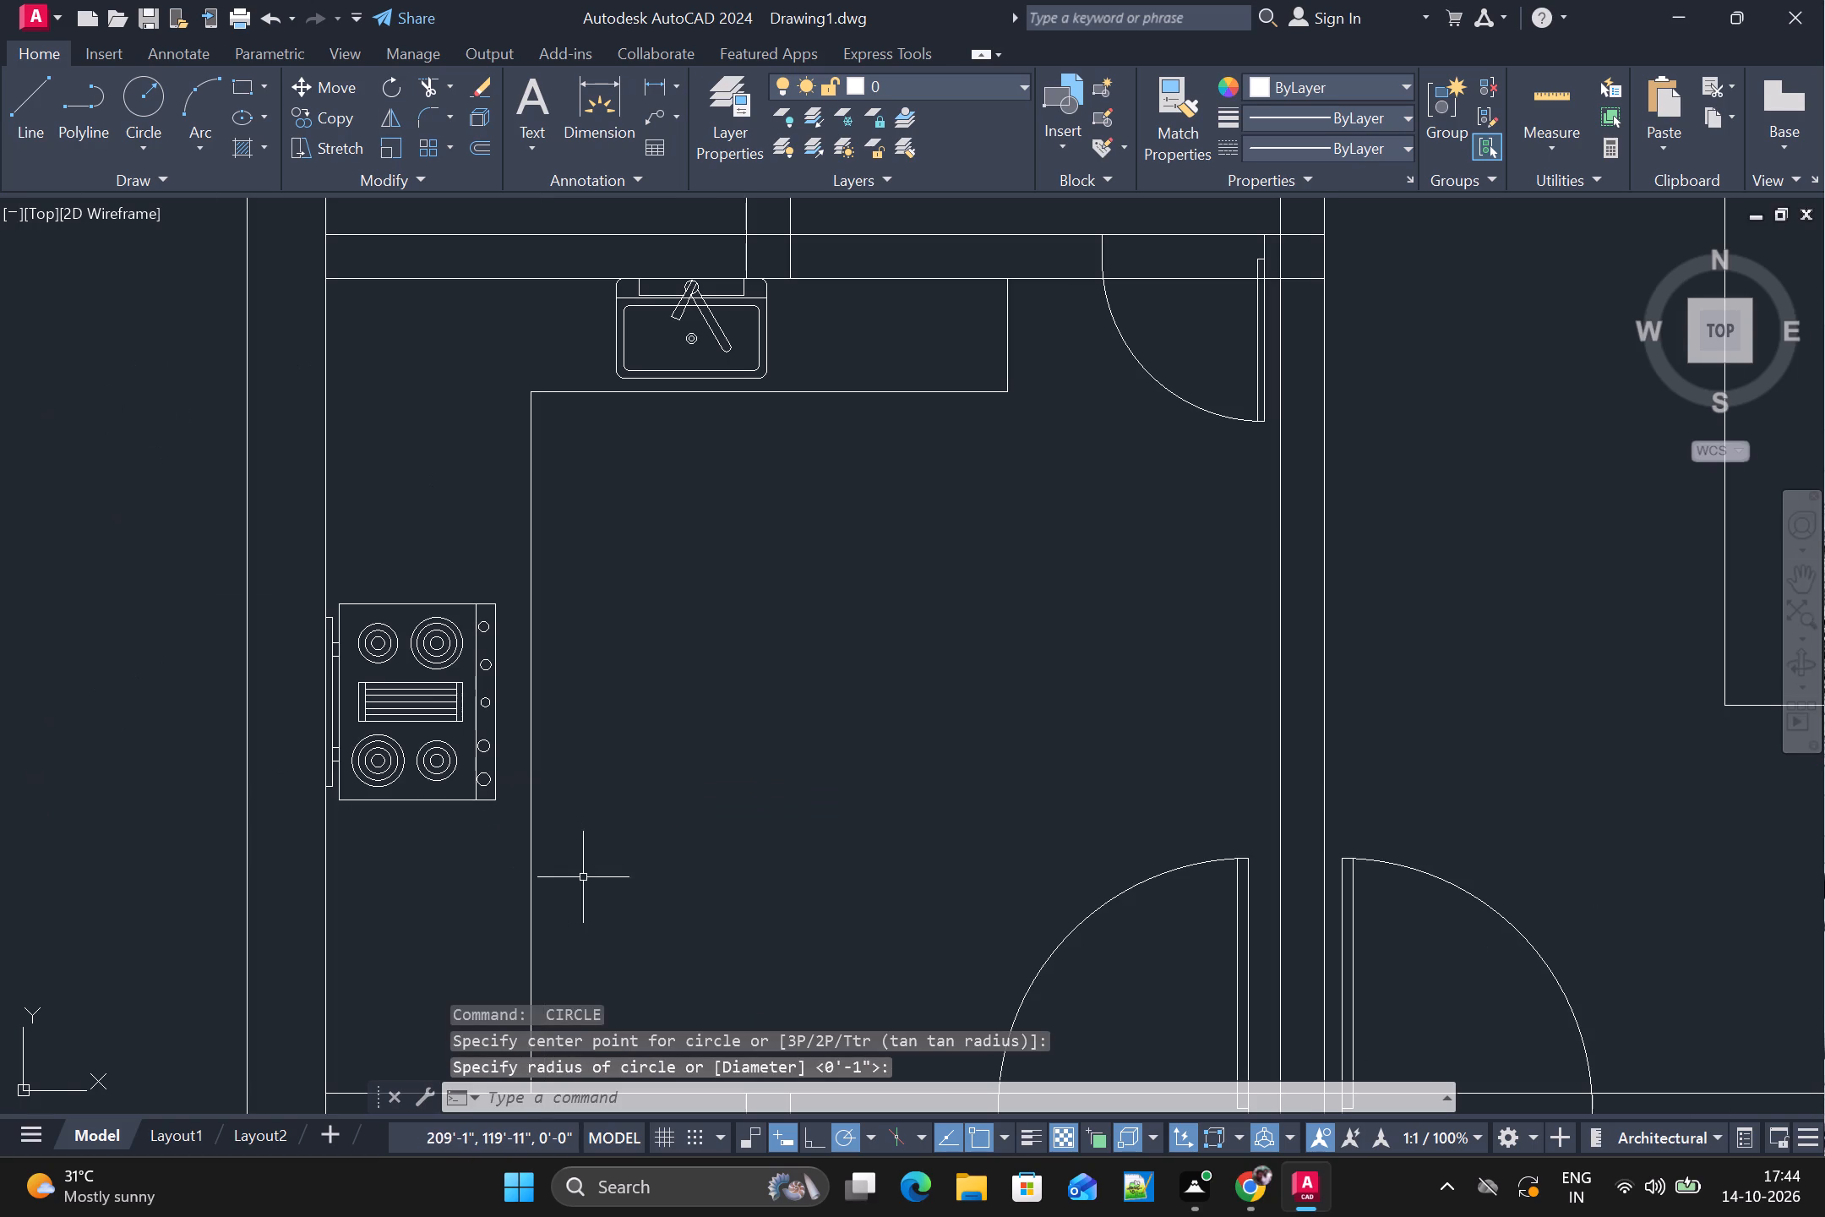
middle_click_drag(679, 740, 642, 545)
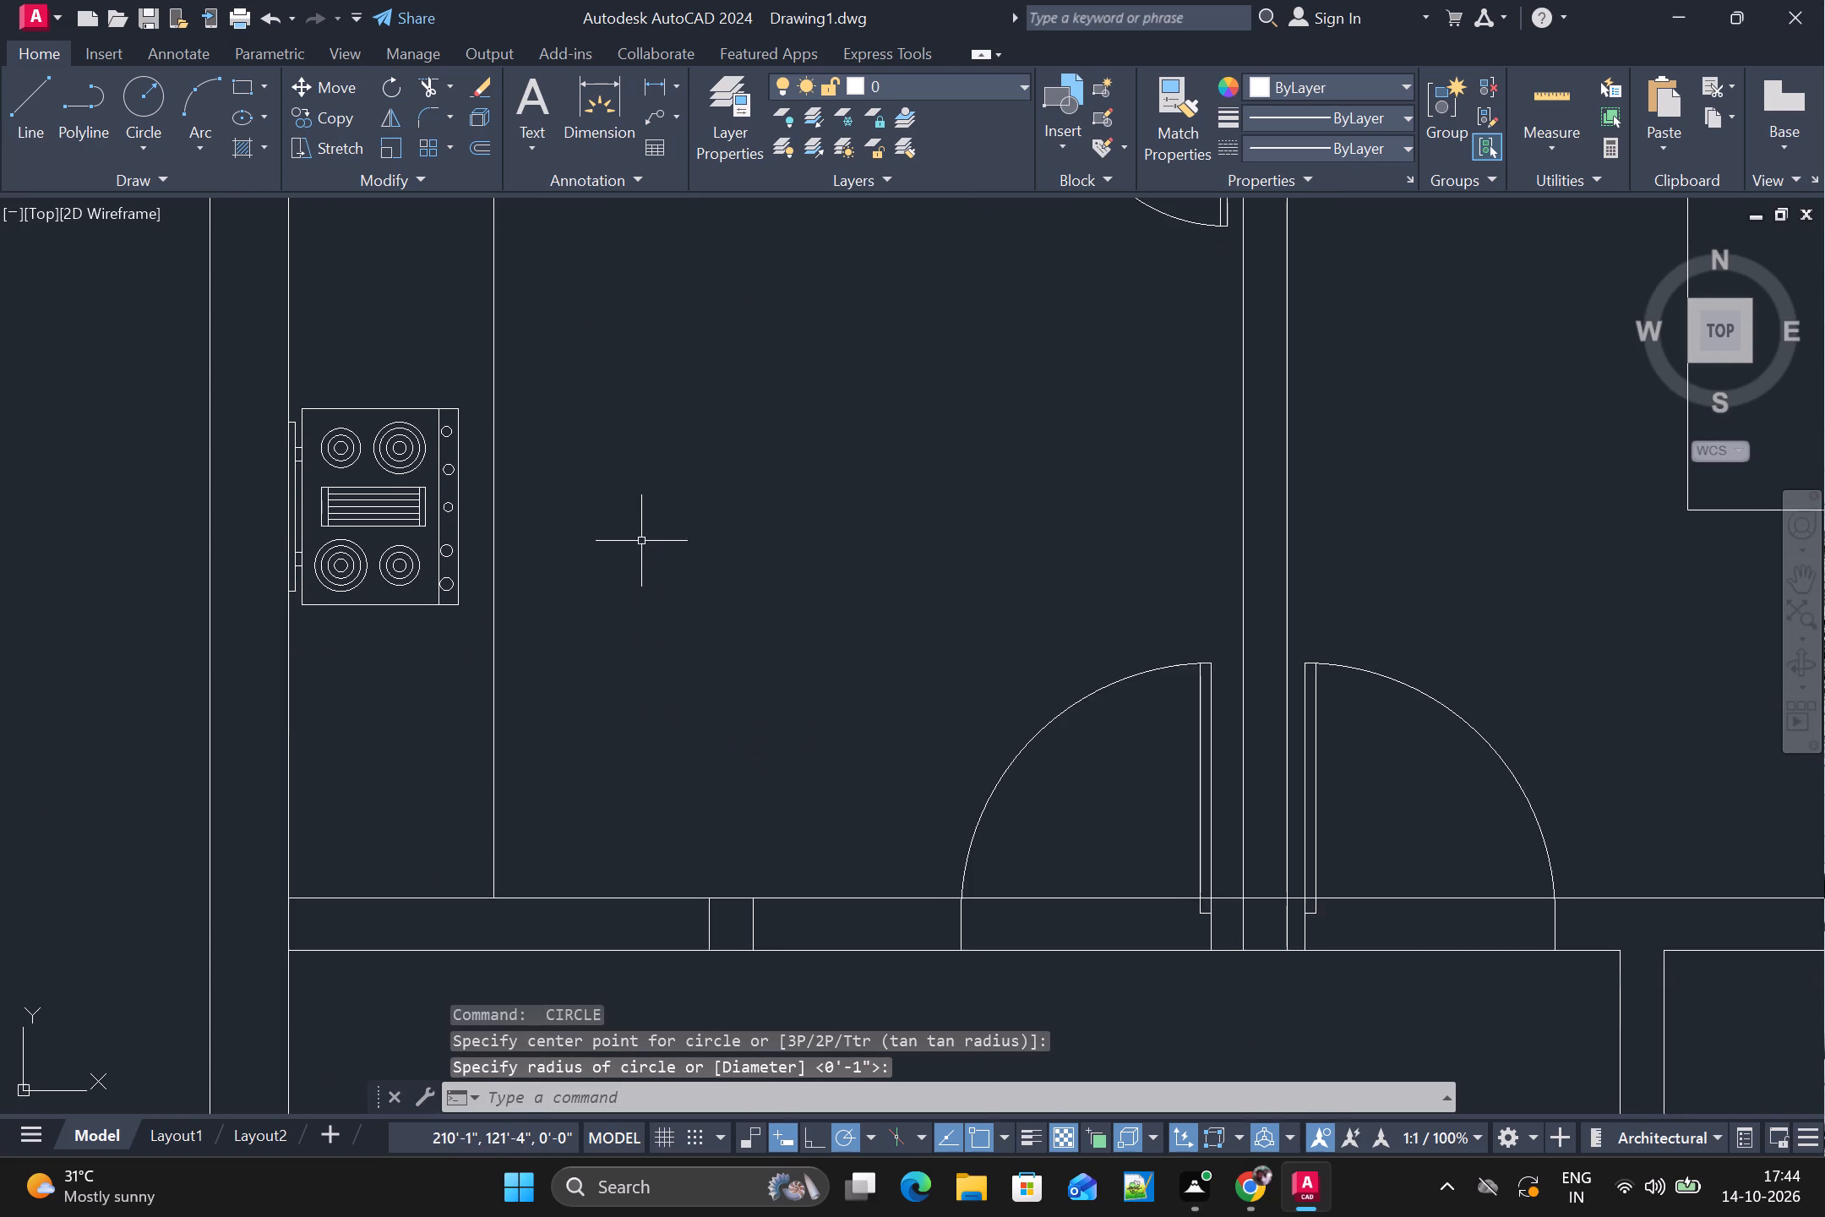
scroll(657, 594, "down", 2)
middle_click_drag(928, 760, 768, 599)
scroll(794, 629, "down", 1)
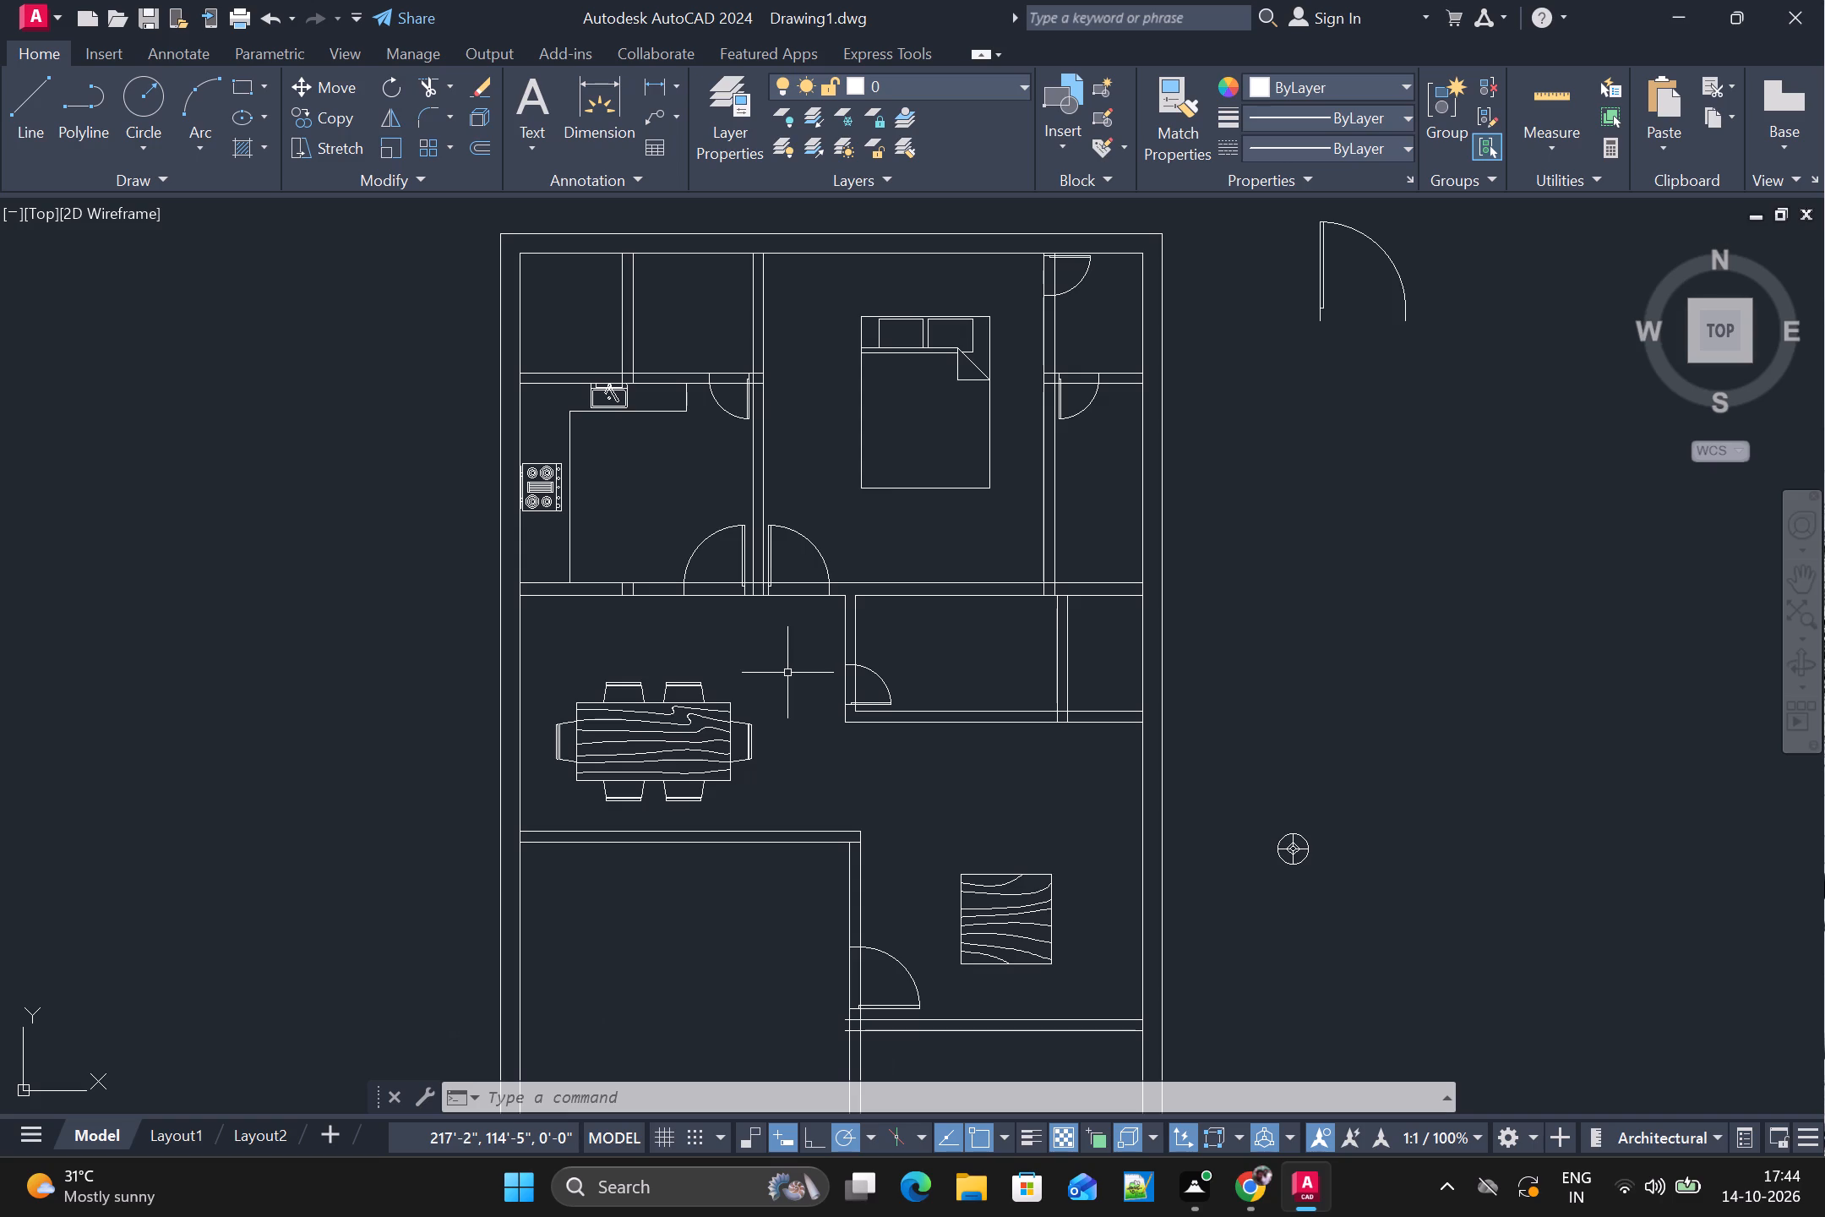
scroll(787, 673, "down", 1)
middle_click_drag(1009, 601, 745, 616)
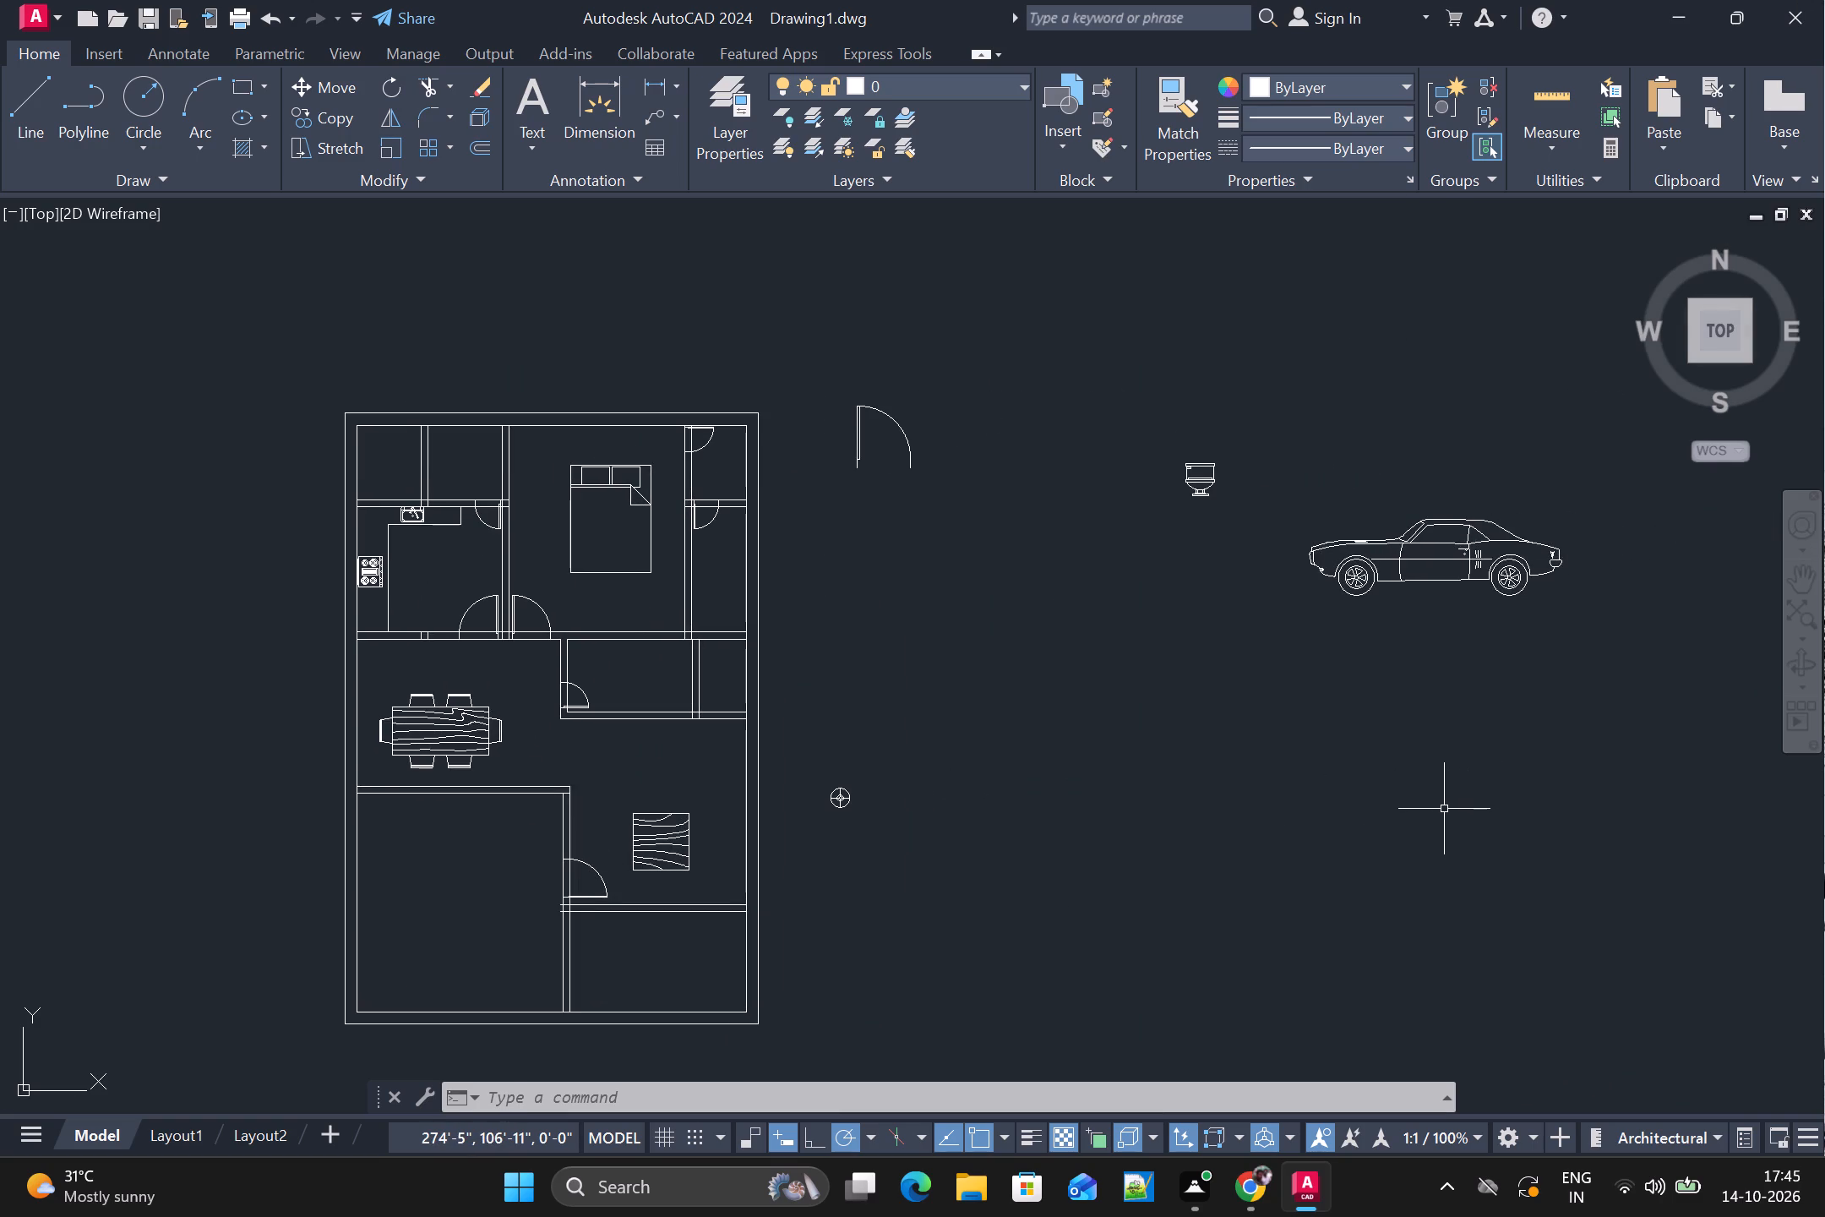
left_click(1313, 551)
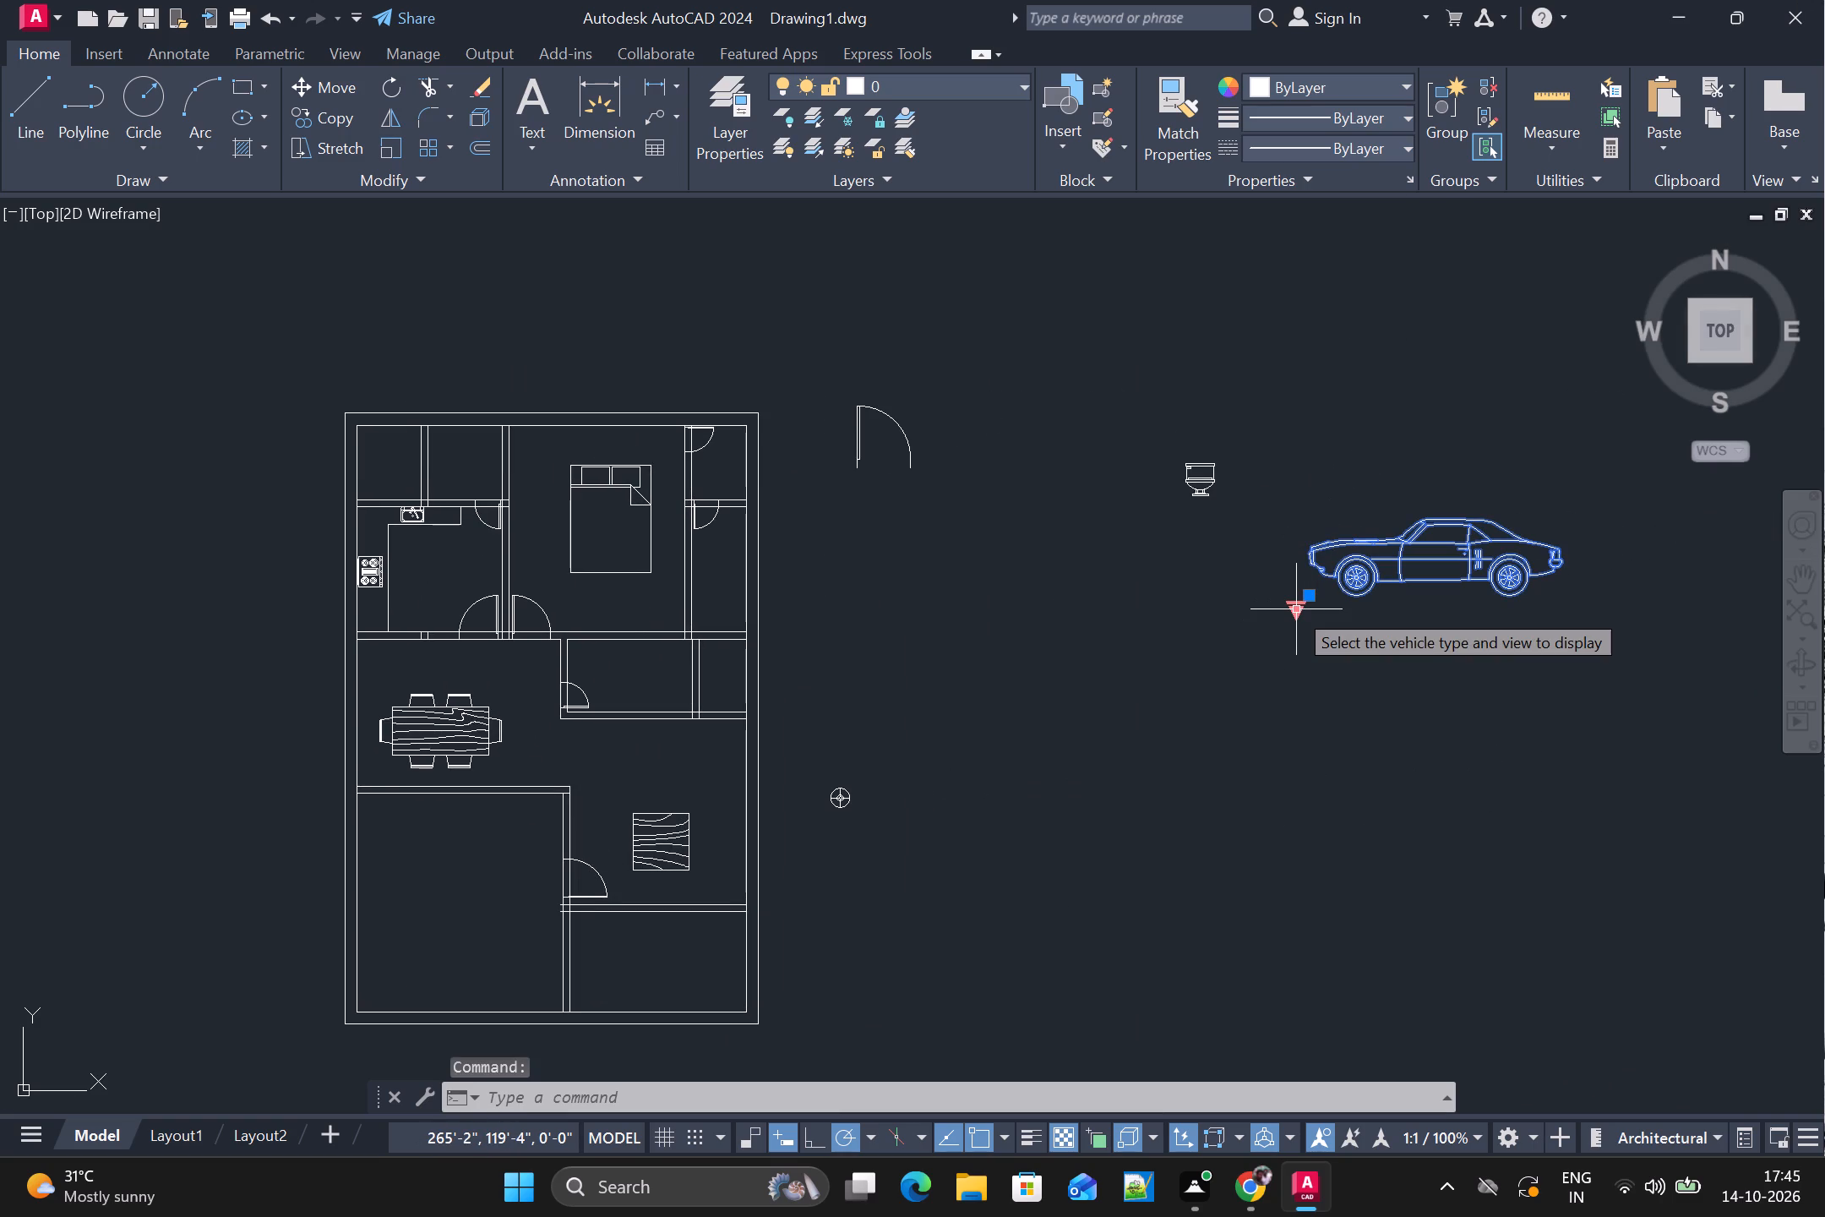
key("Escape")
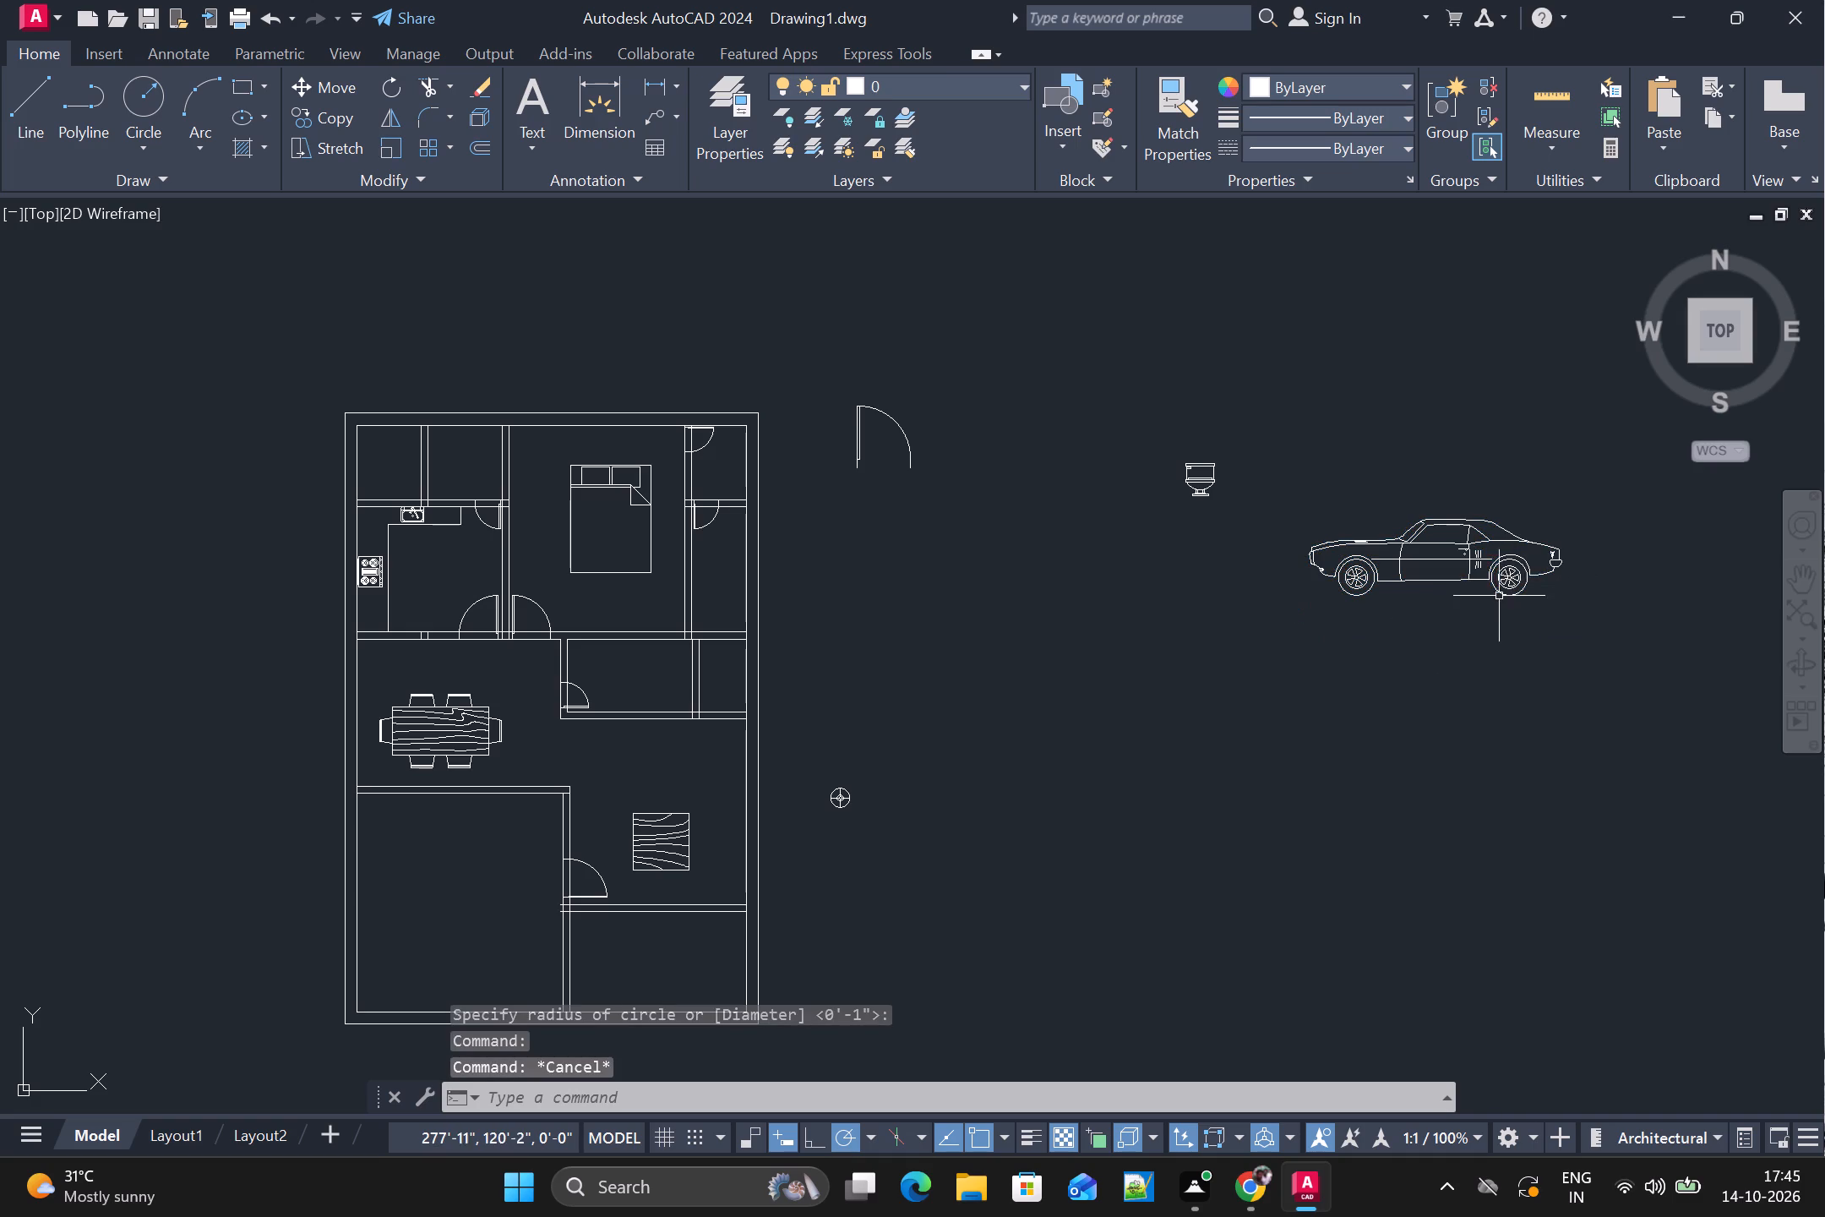
key("r")
key("o")
key("Return")
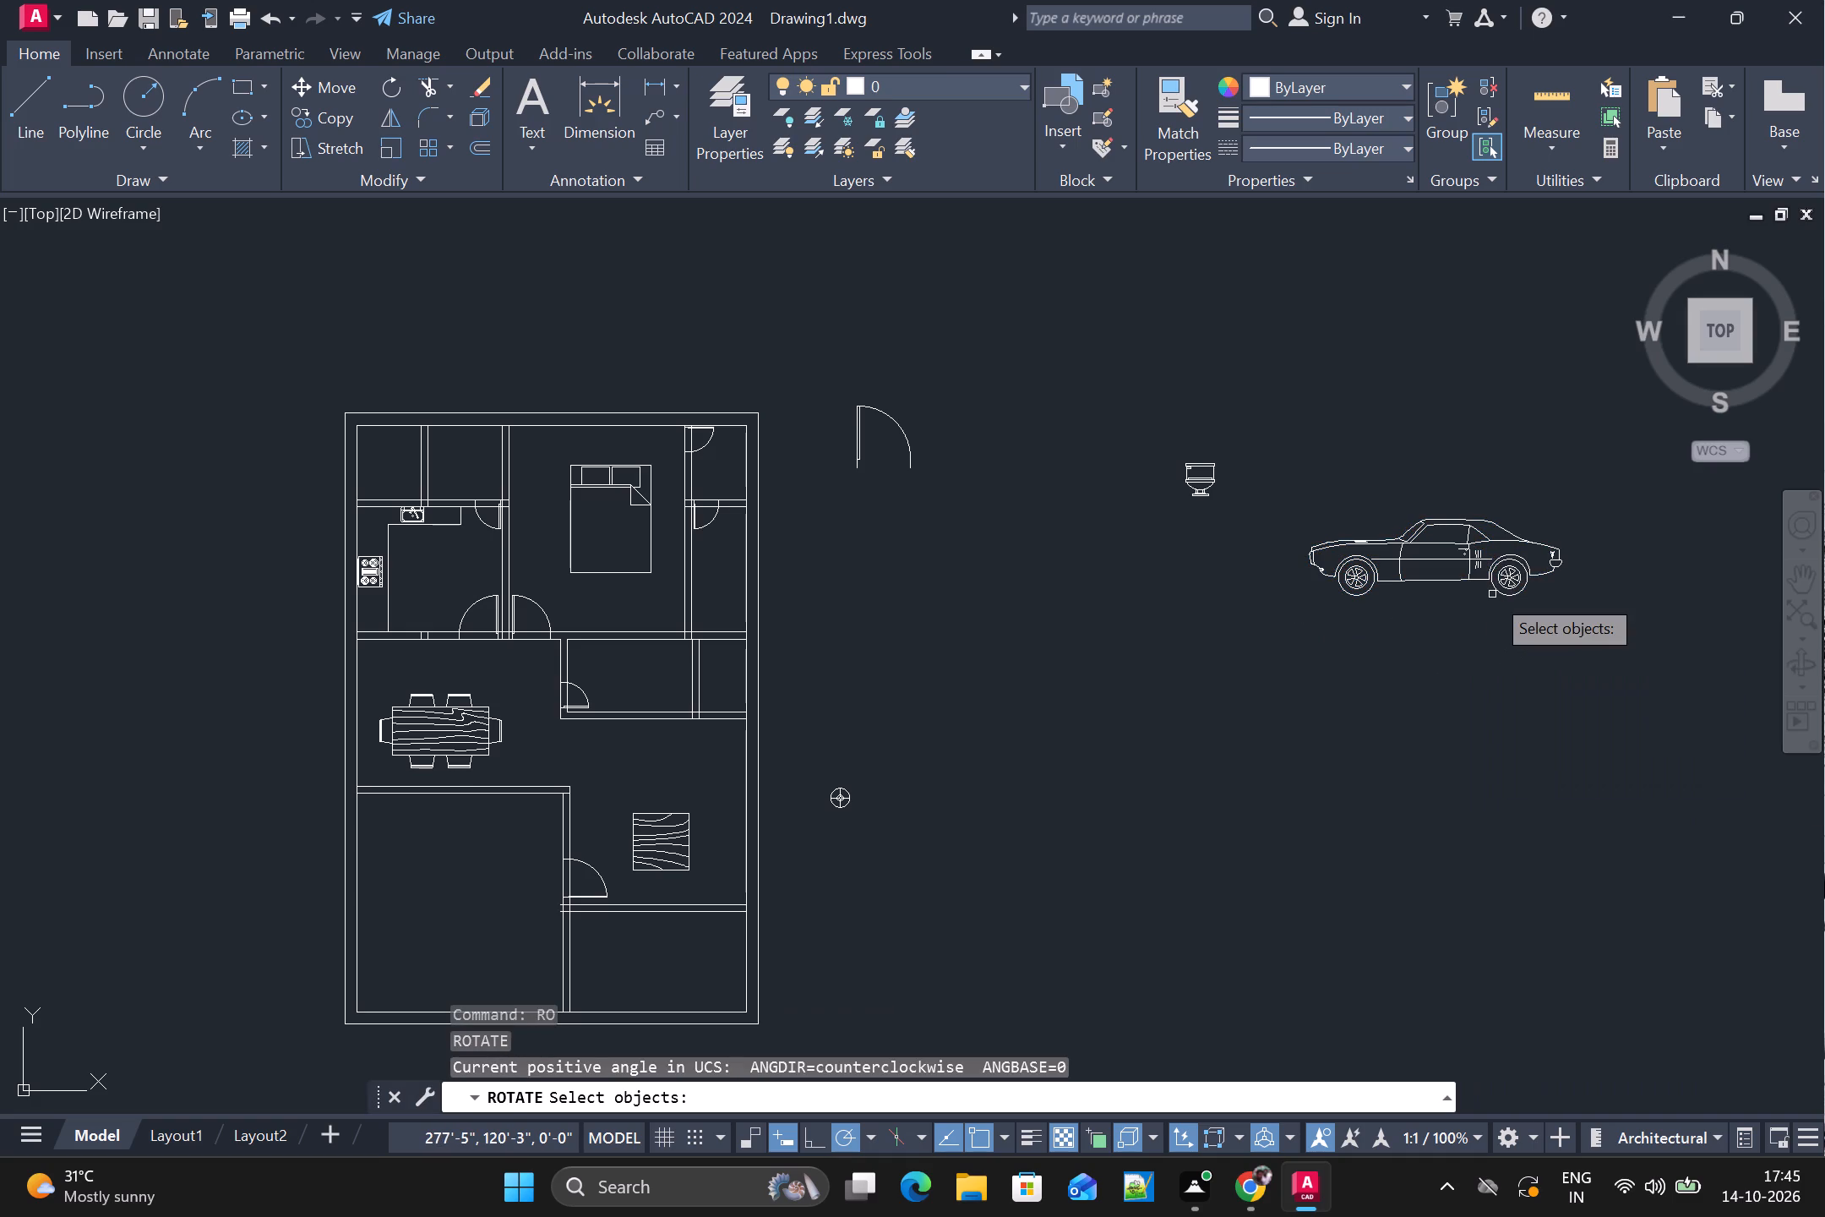
left_click(1542, 553)
key("space")
left_click(1560, 551)
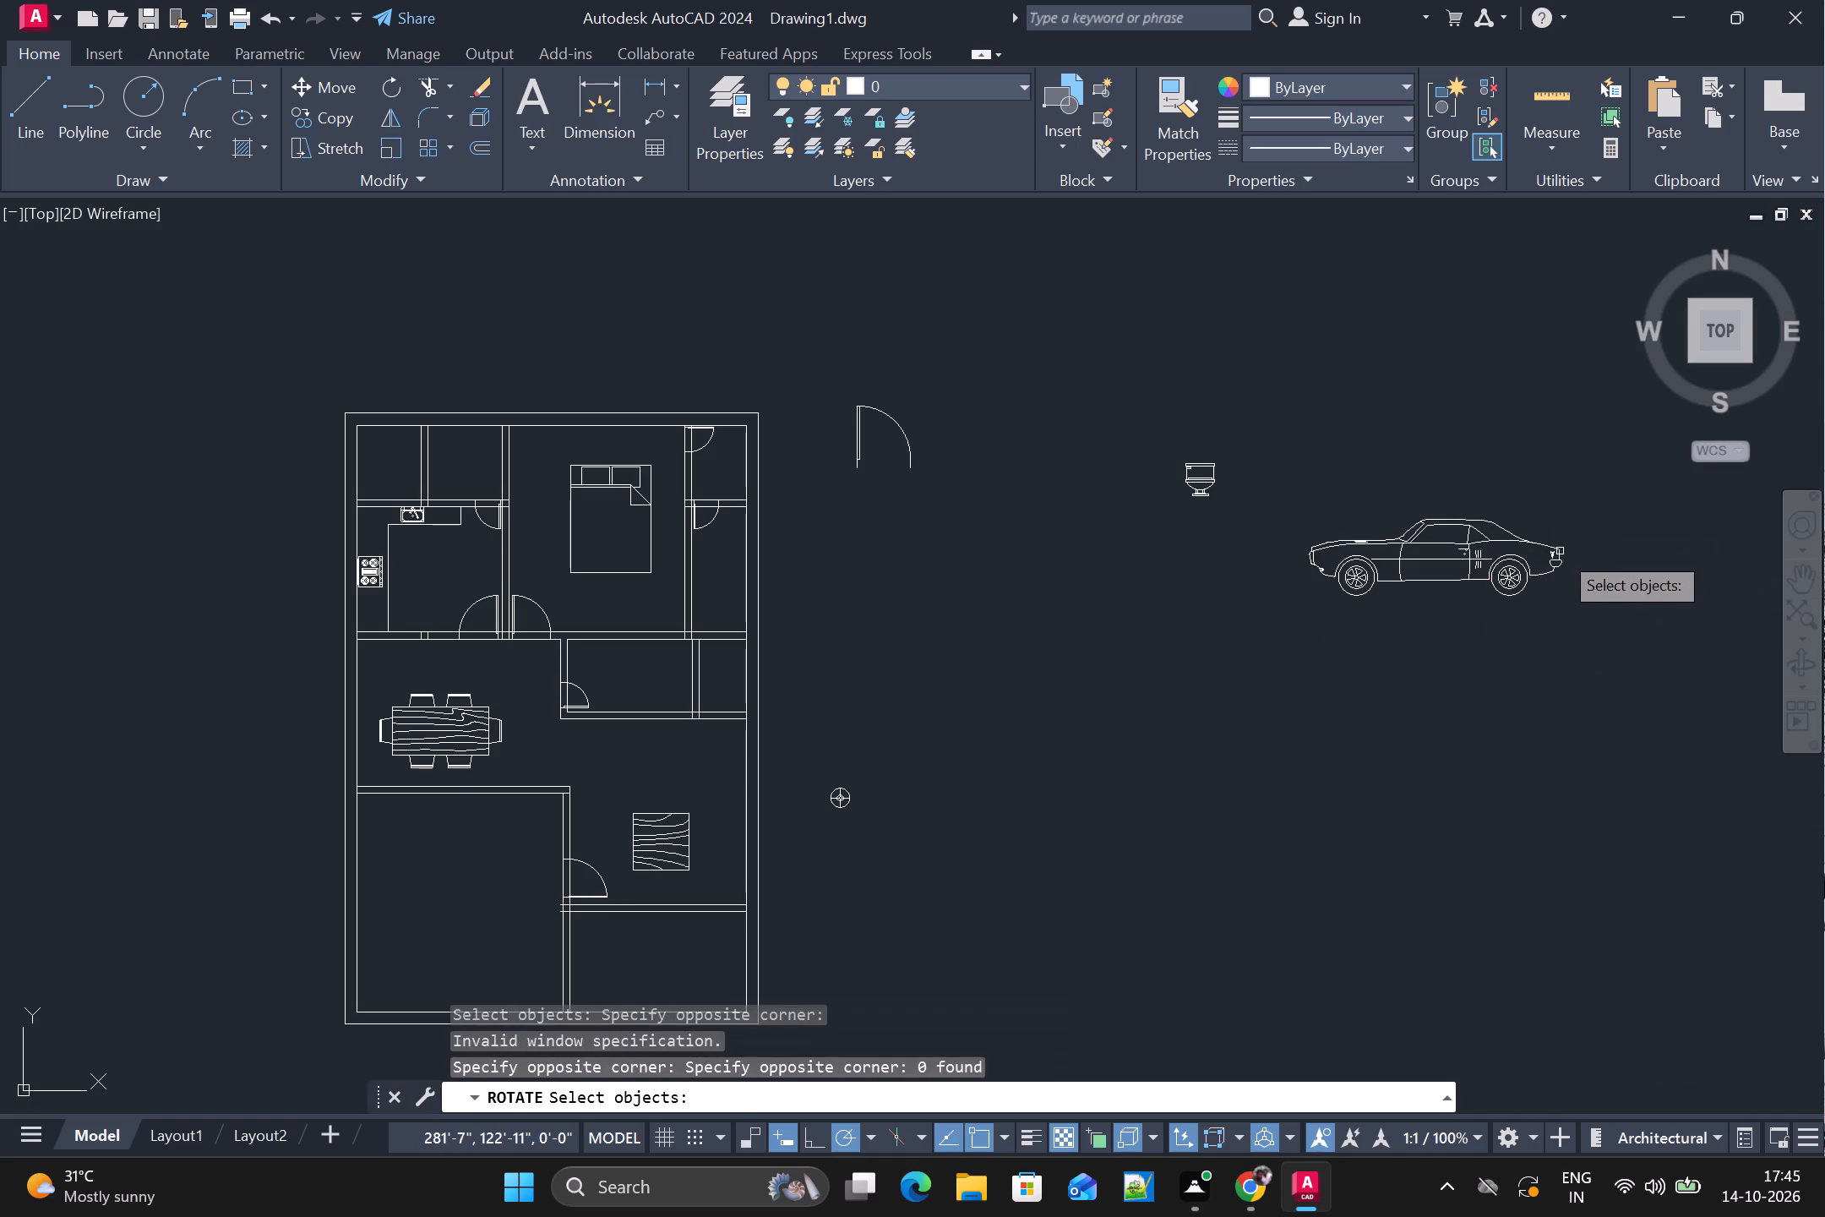
left_click(1558, 551)
key("space")
left_click(1556, 552)
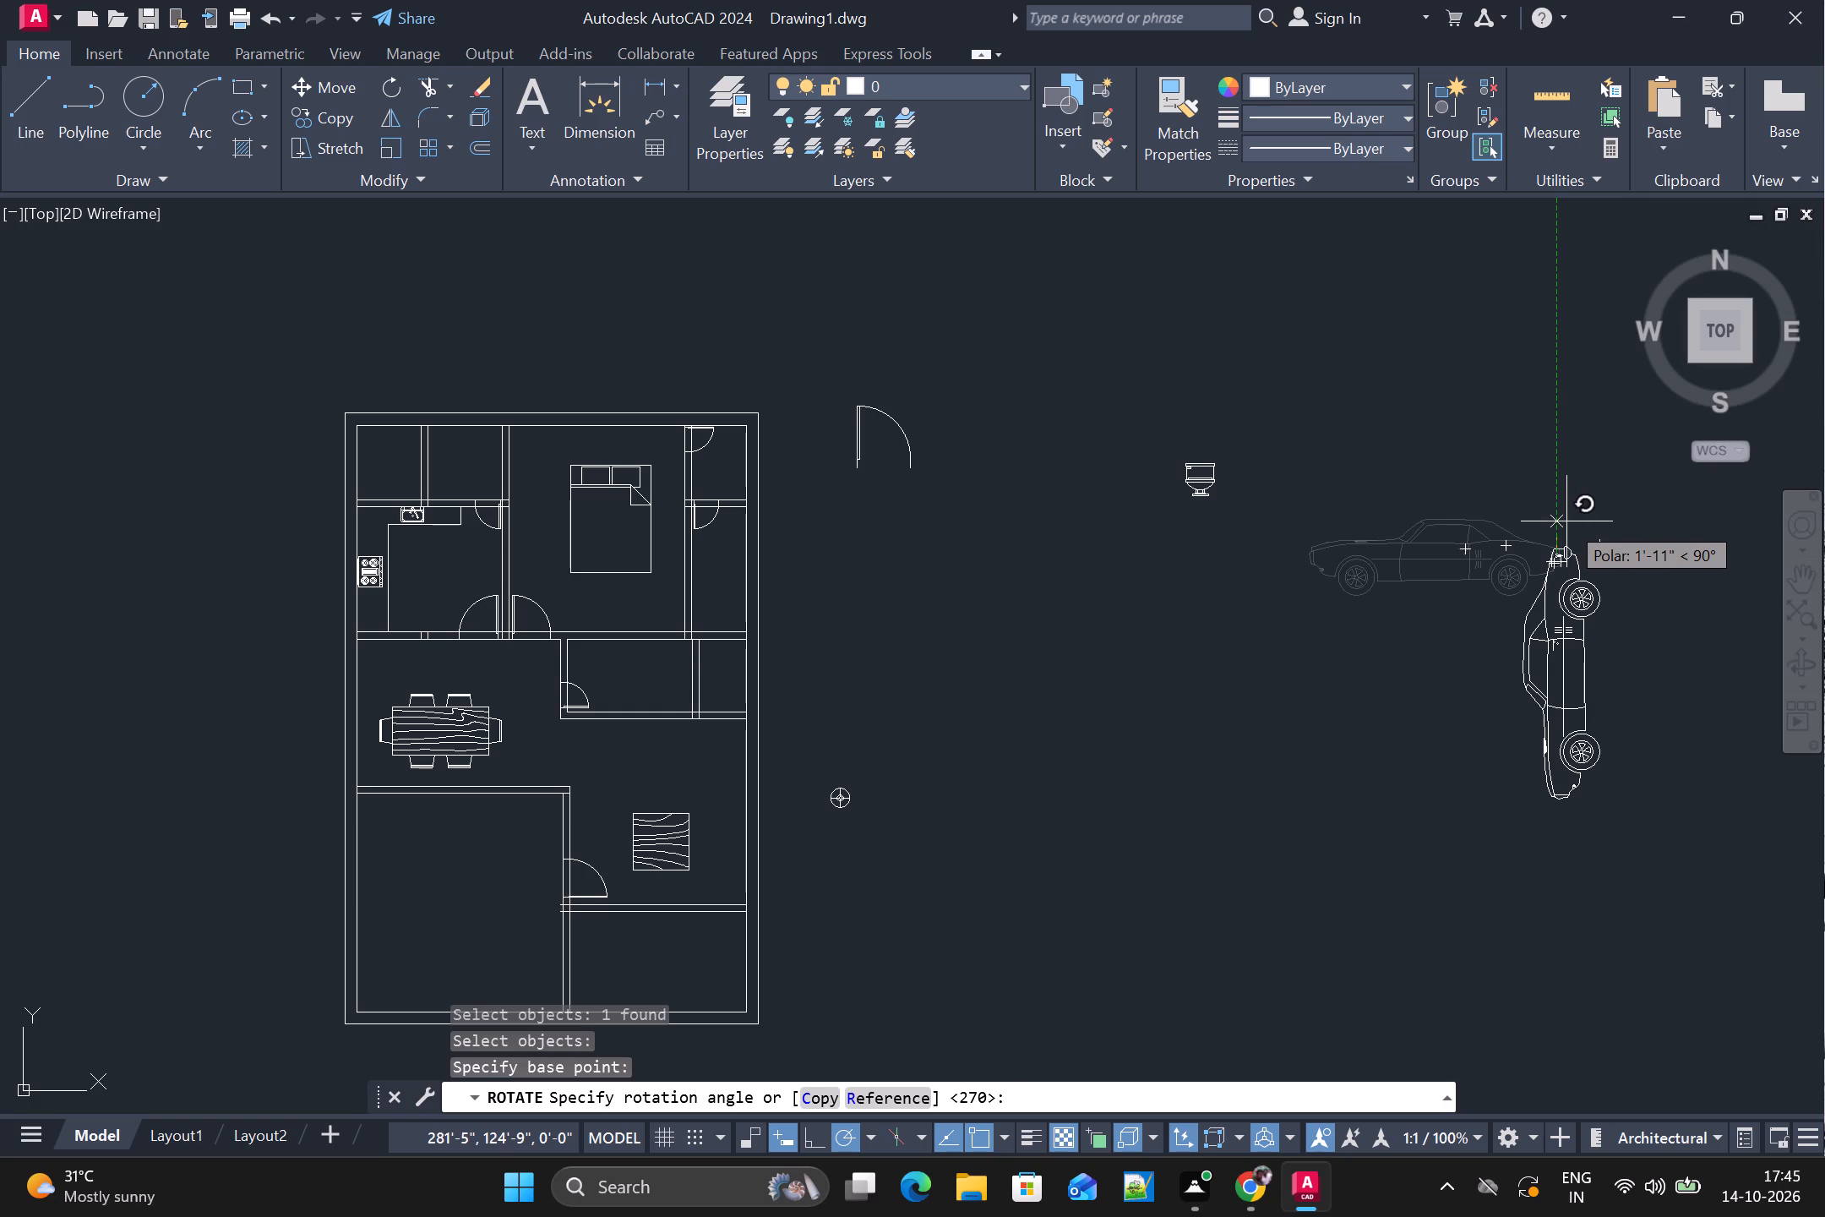
left_click(1566, 521)
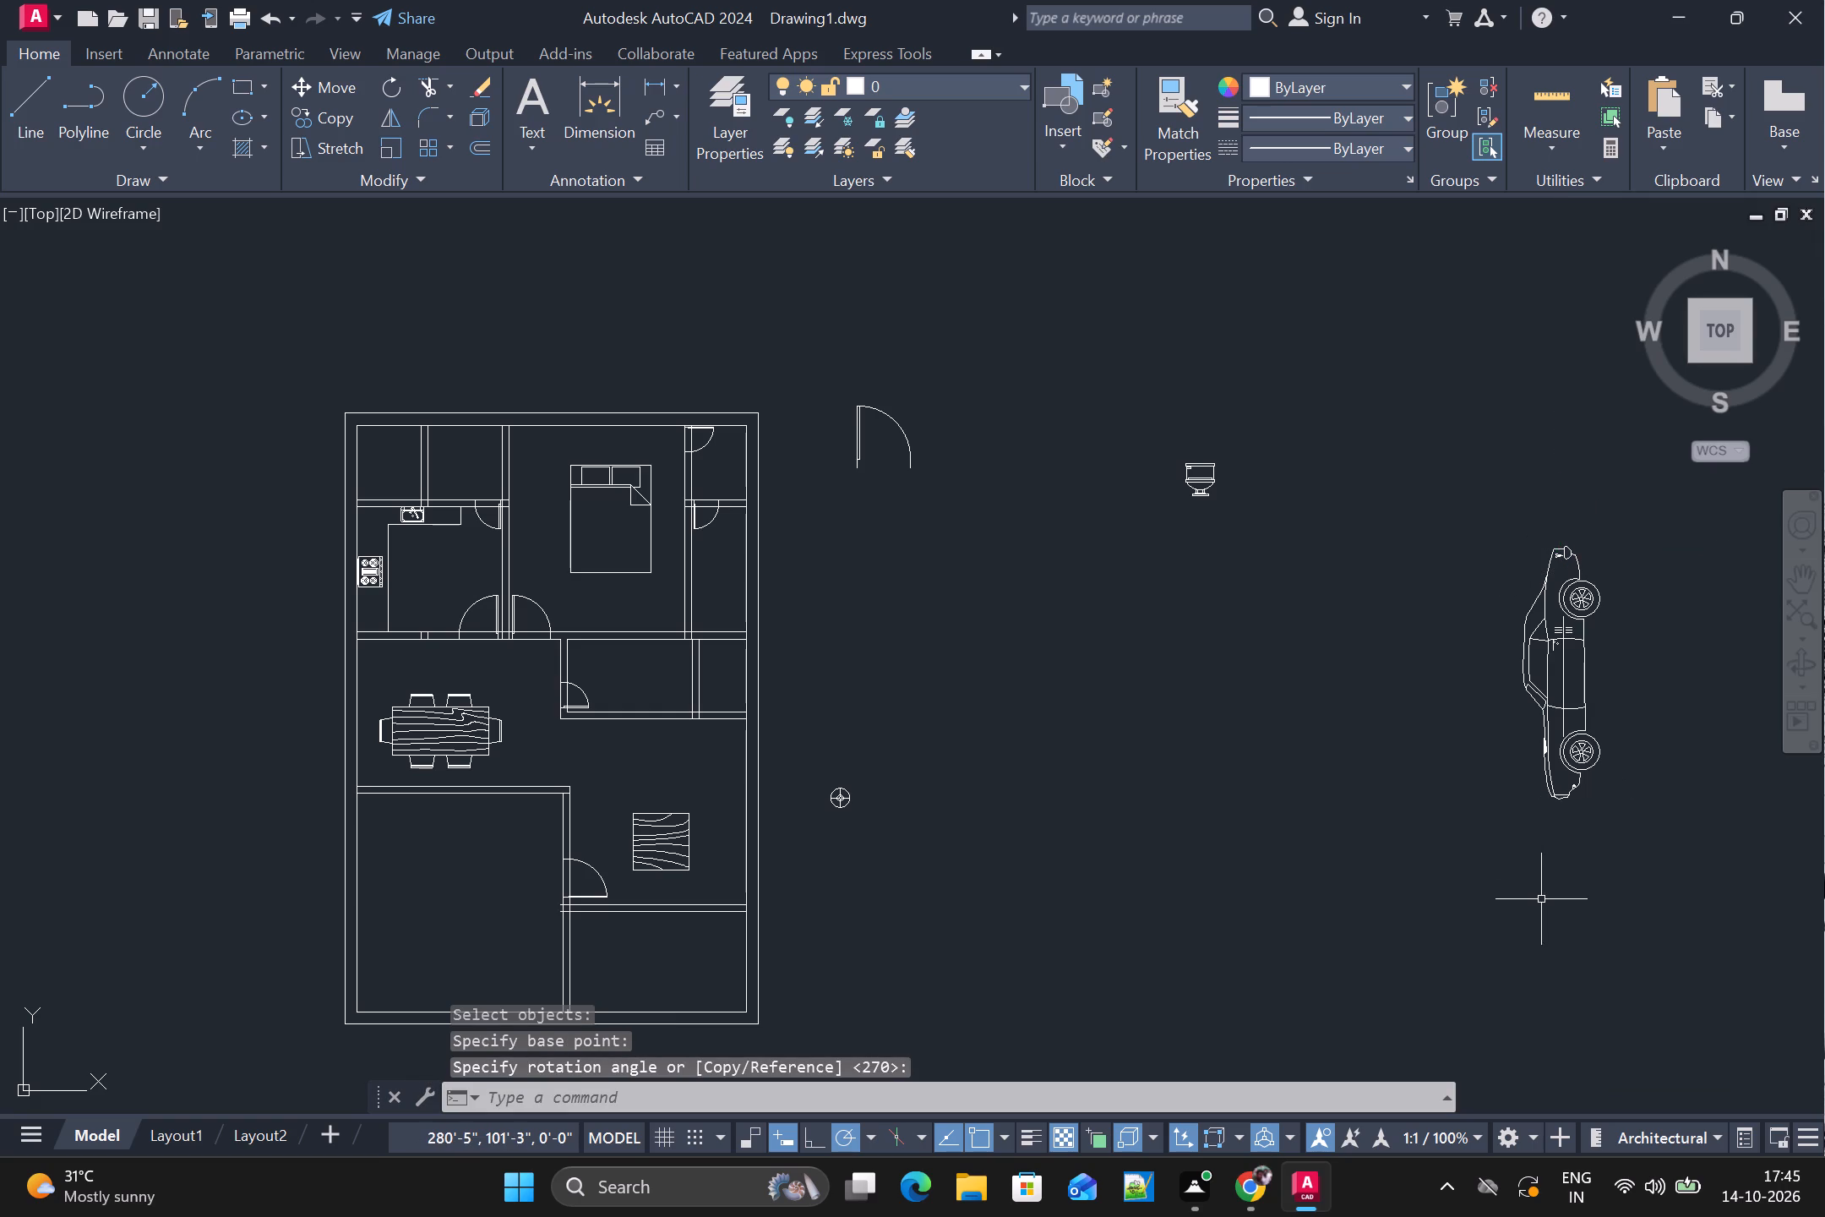
Switch the rotated car block to its top view.
left_click(1557, 793)
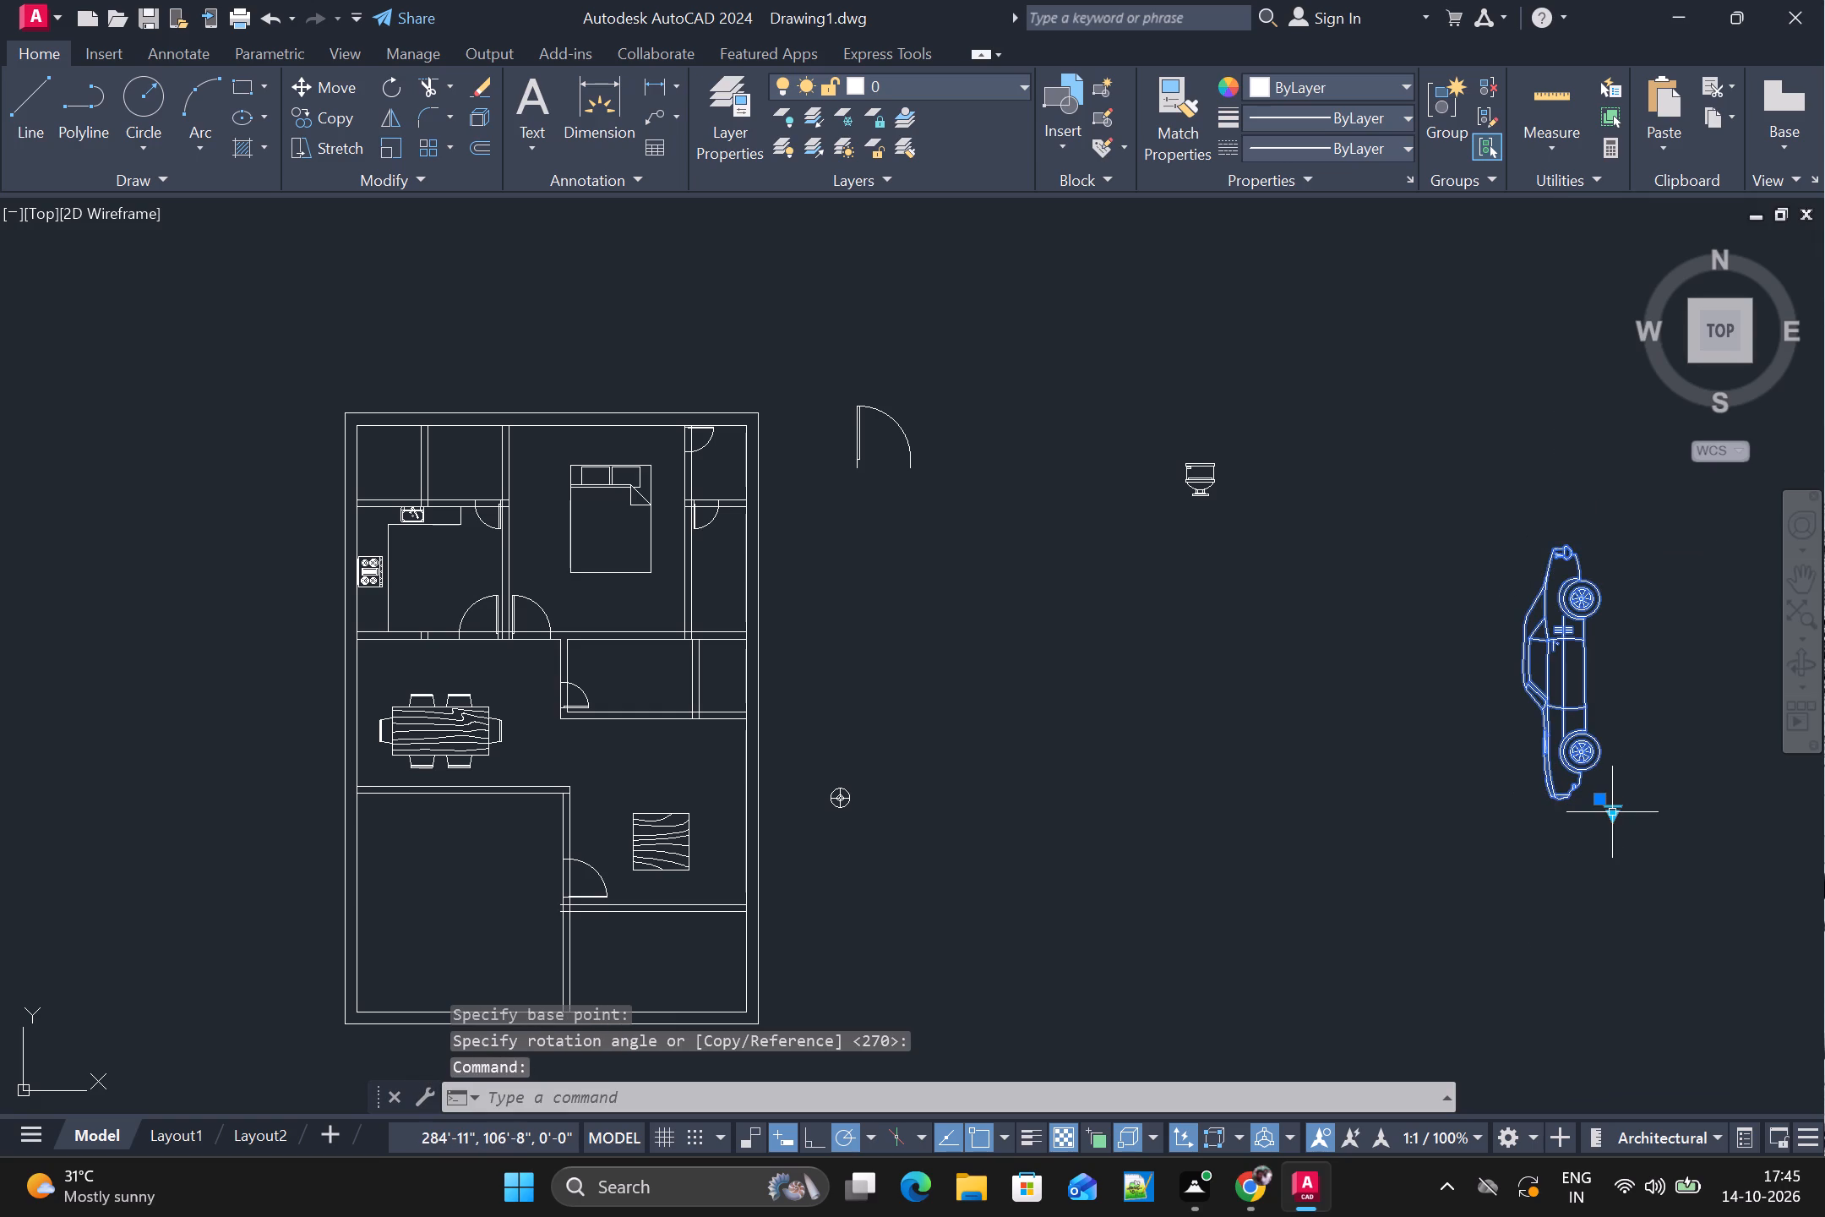
left_click(1610, 815)
left_click(1665, 504)
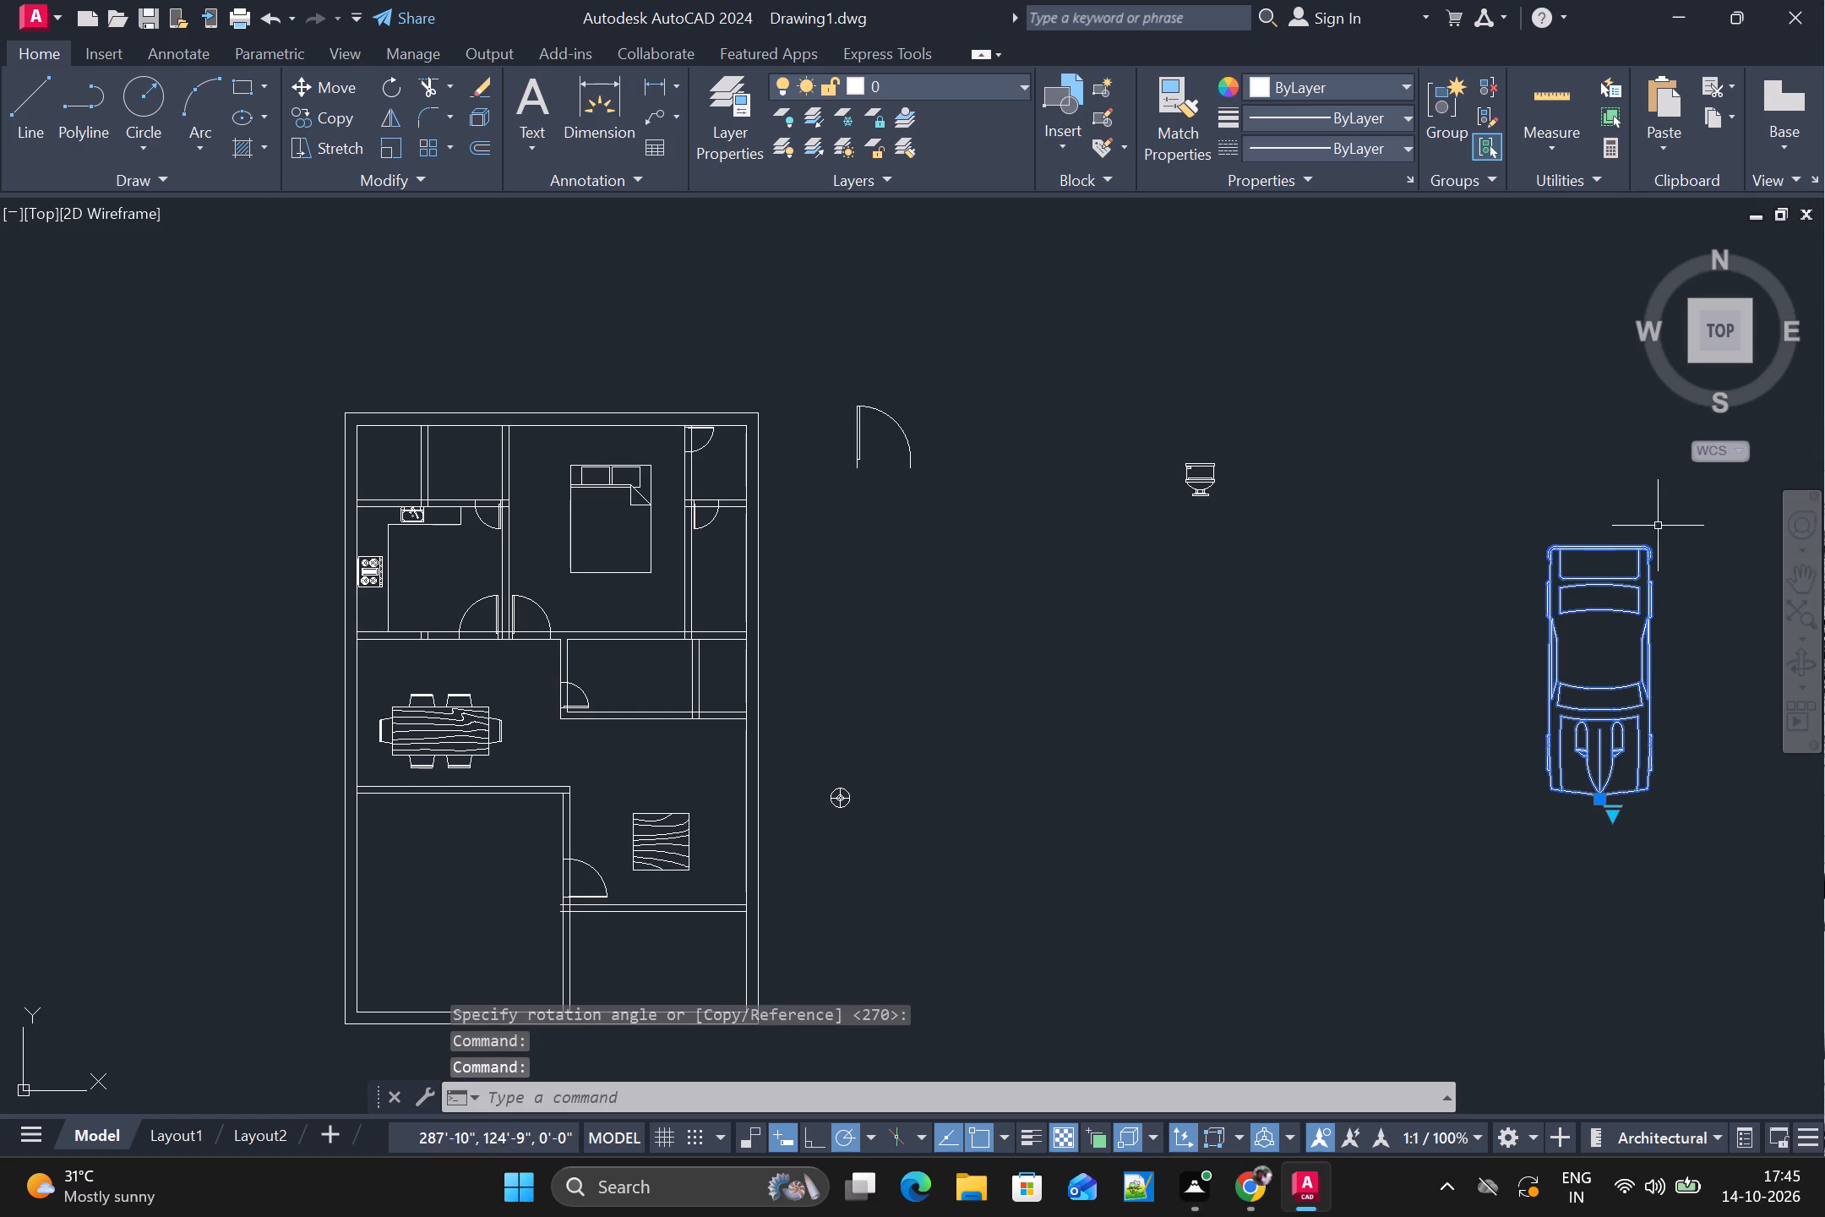
Move the car block into the plan's lower-left room, with its rear just below the room's upper wall.
left_click_drag(1599, 798, 1560, 798)
scroll(921, 909, "down", 2)
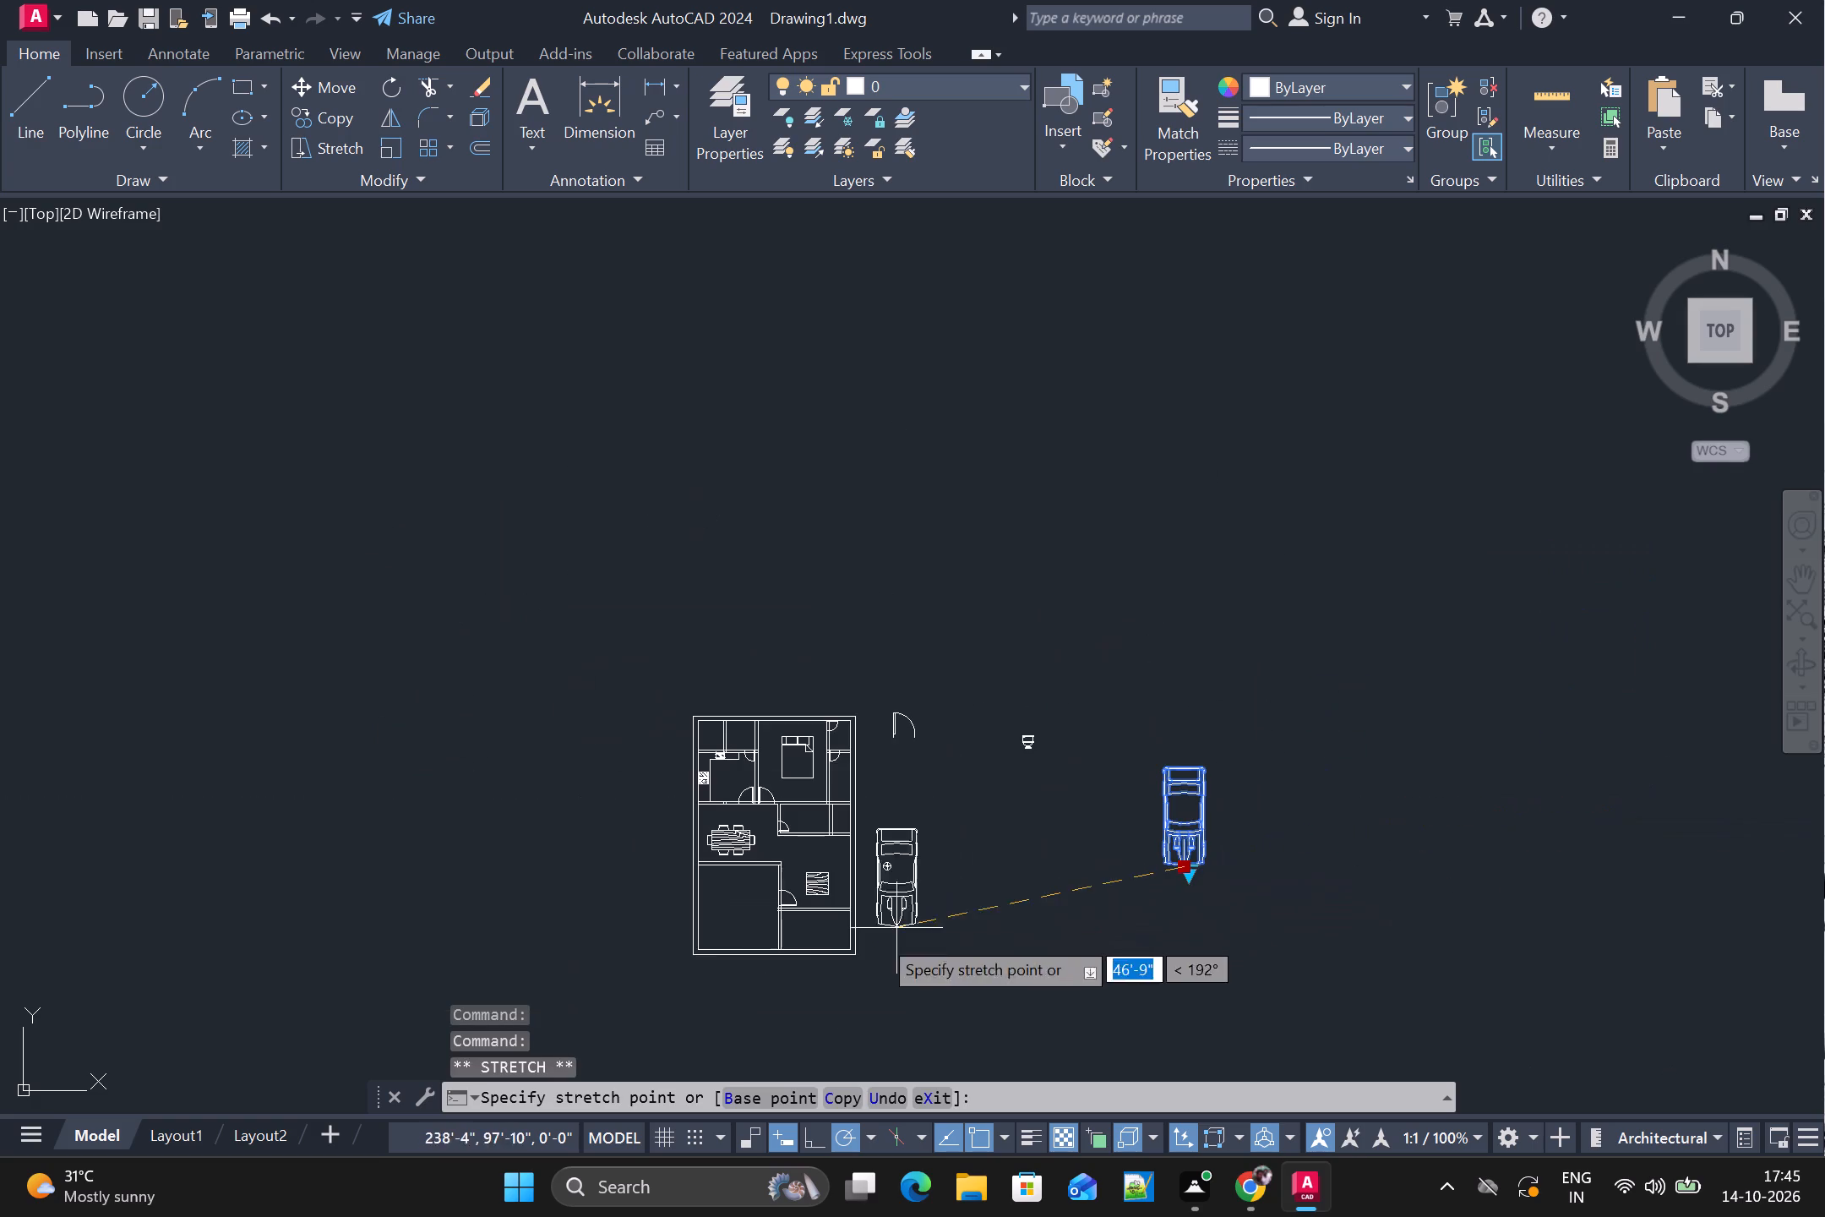
scroll(722, 956, "up", 3)
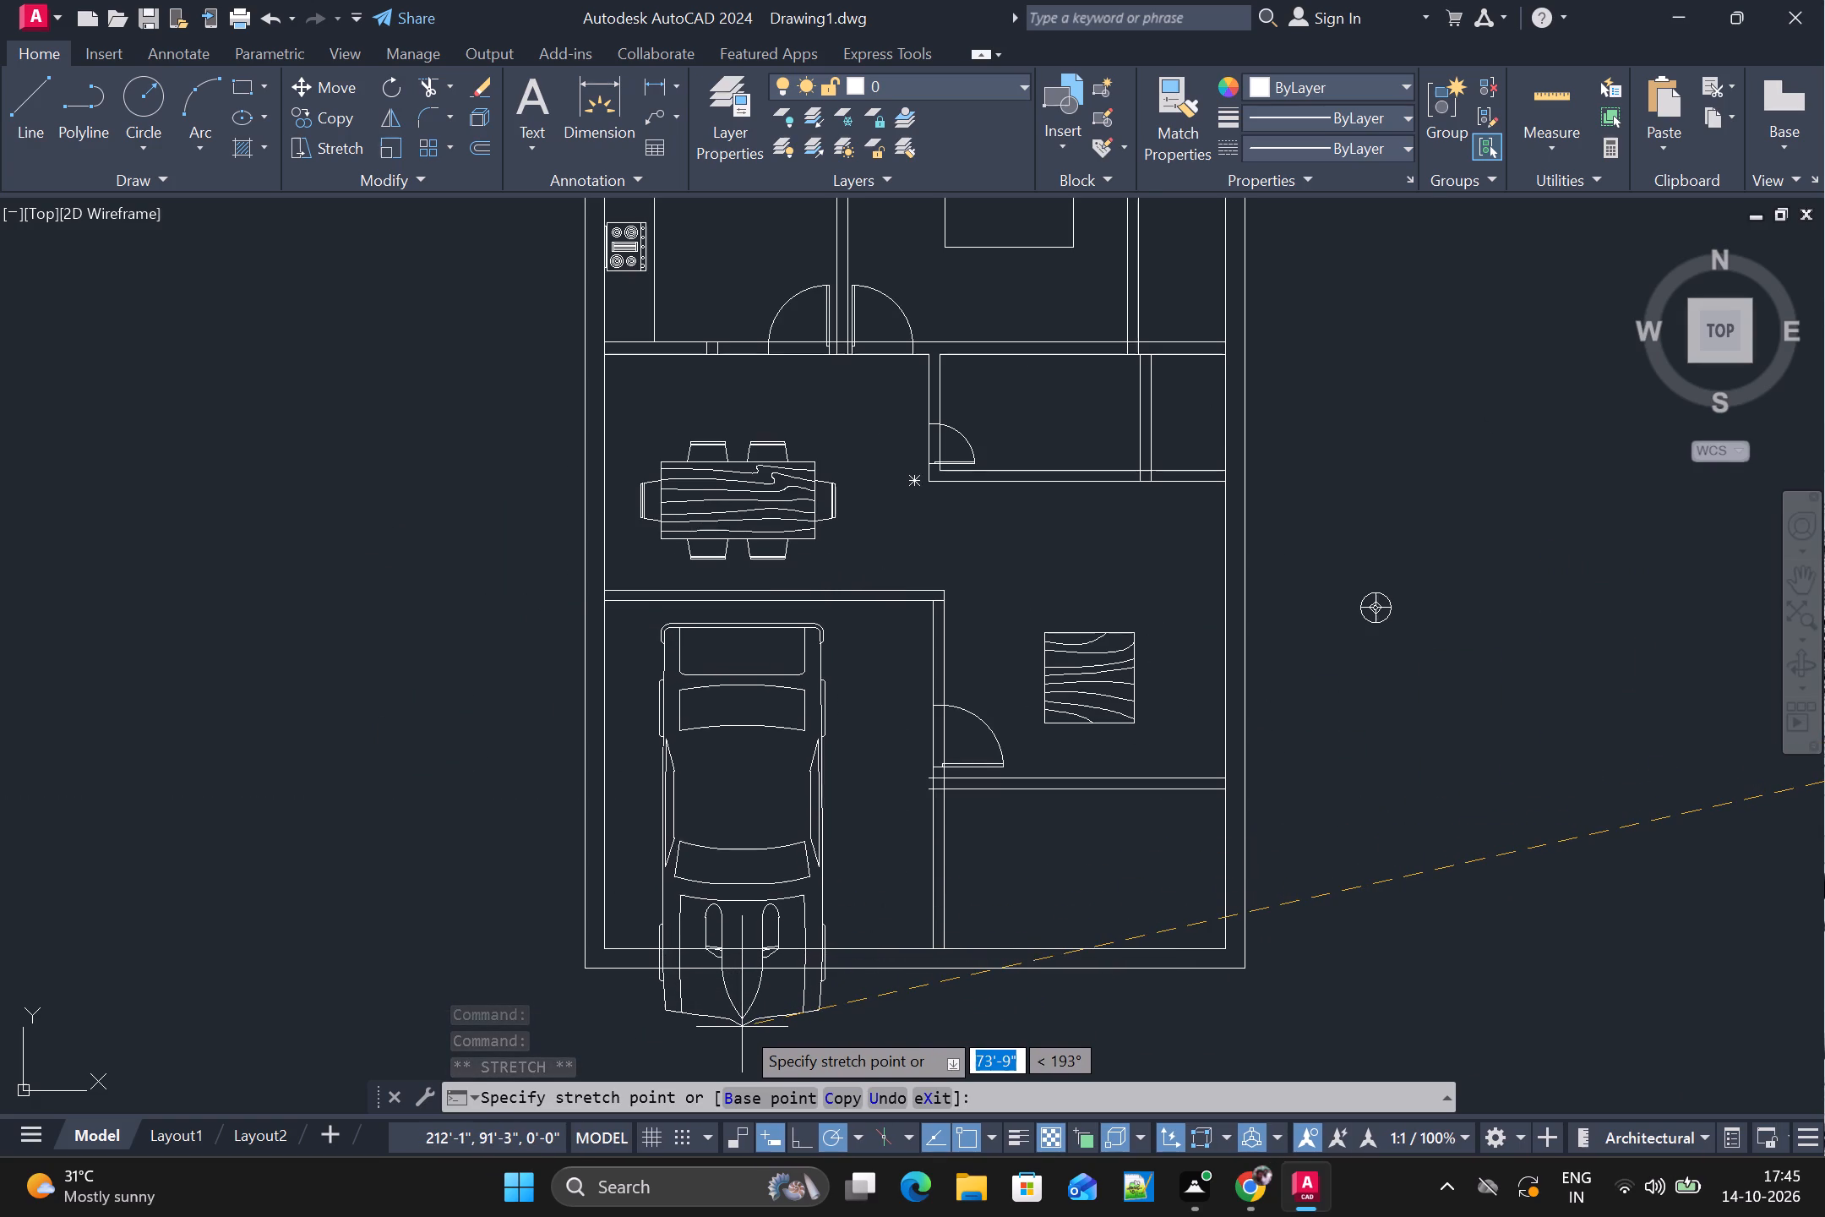
left_click(742, 1027)
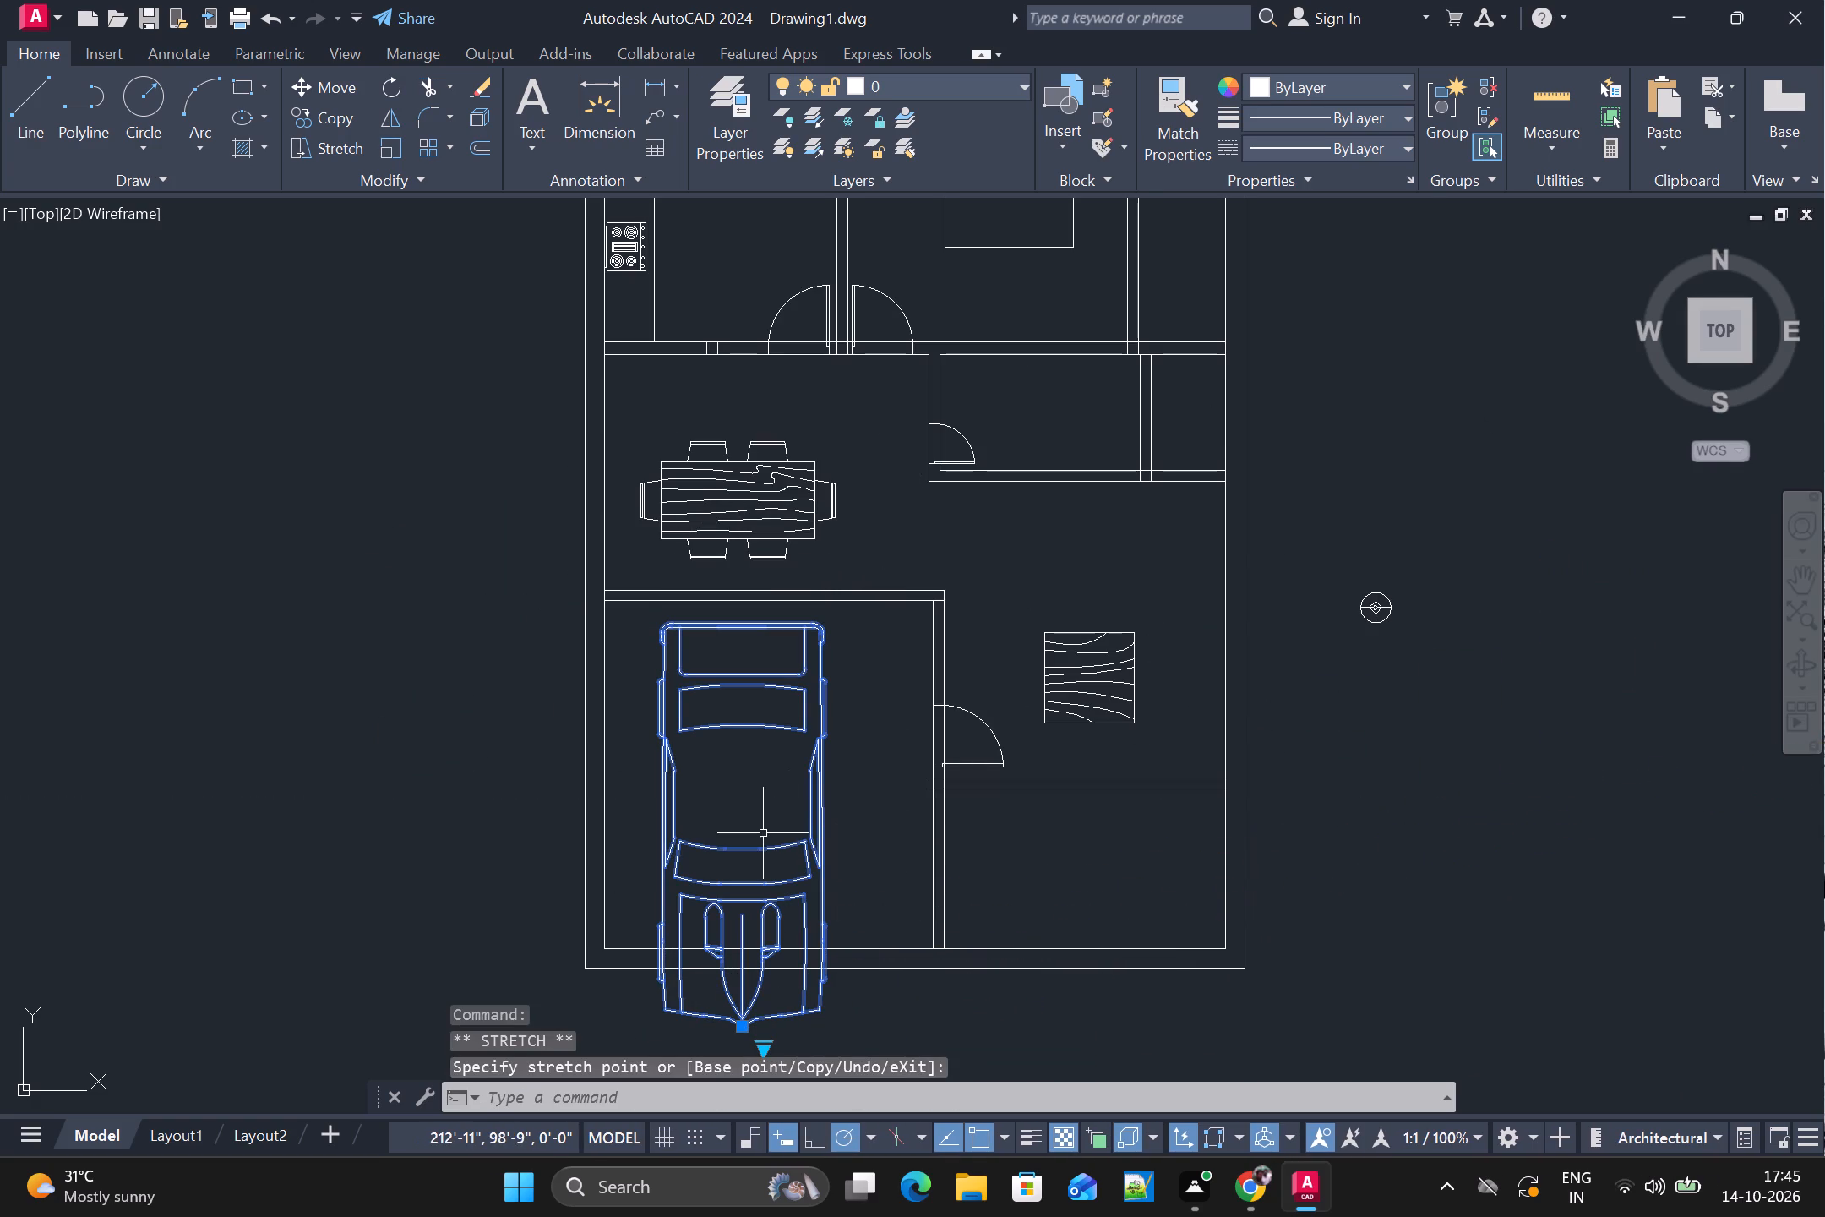
Scale the car block down about its upper-left rear corner until it fits inside the lower-left room.
key("Escape")
type("SC")
key("space")
left_click(665, 626)
key("space")
left_click(660, 624)
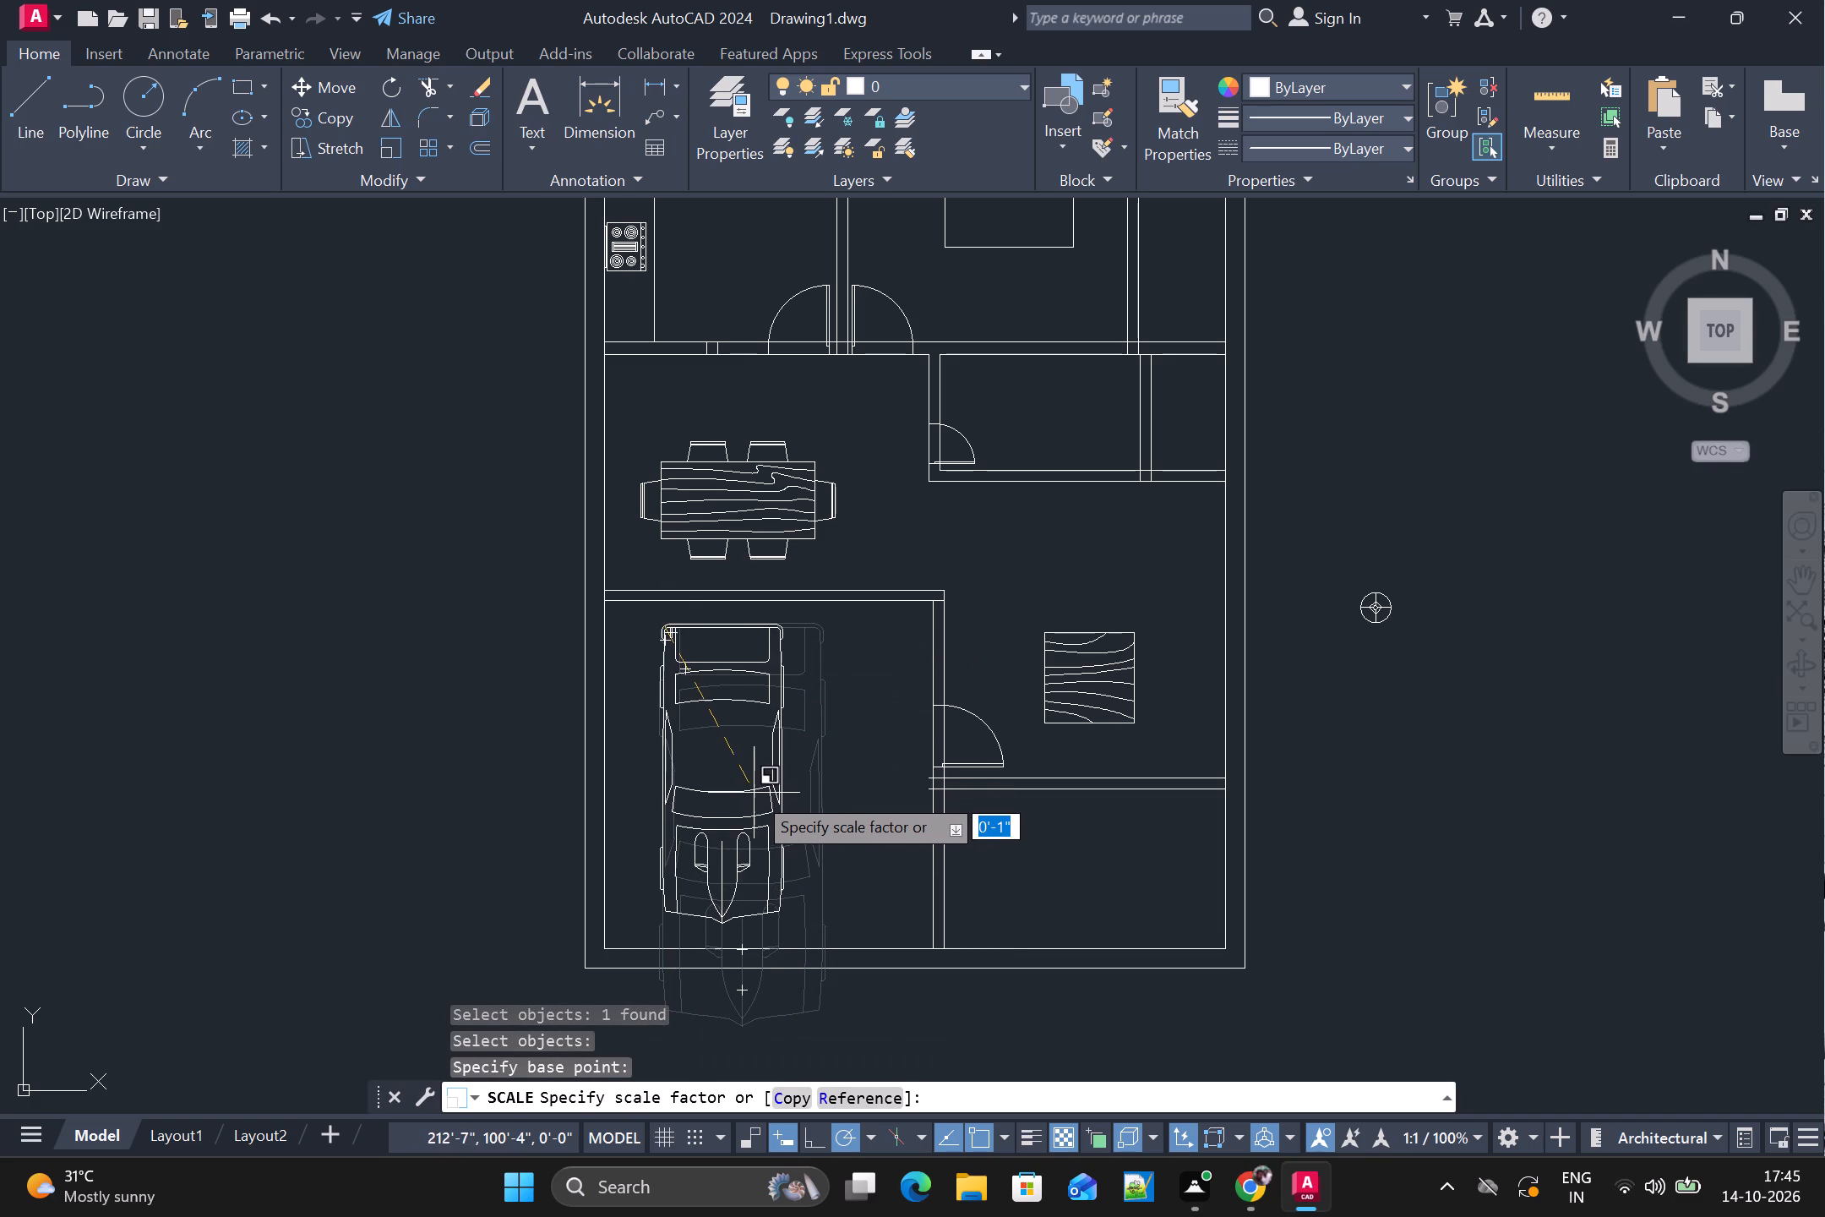
left_click(754, 798)
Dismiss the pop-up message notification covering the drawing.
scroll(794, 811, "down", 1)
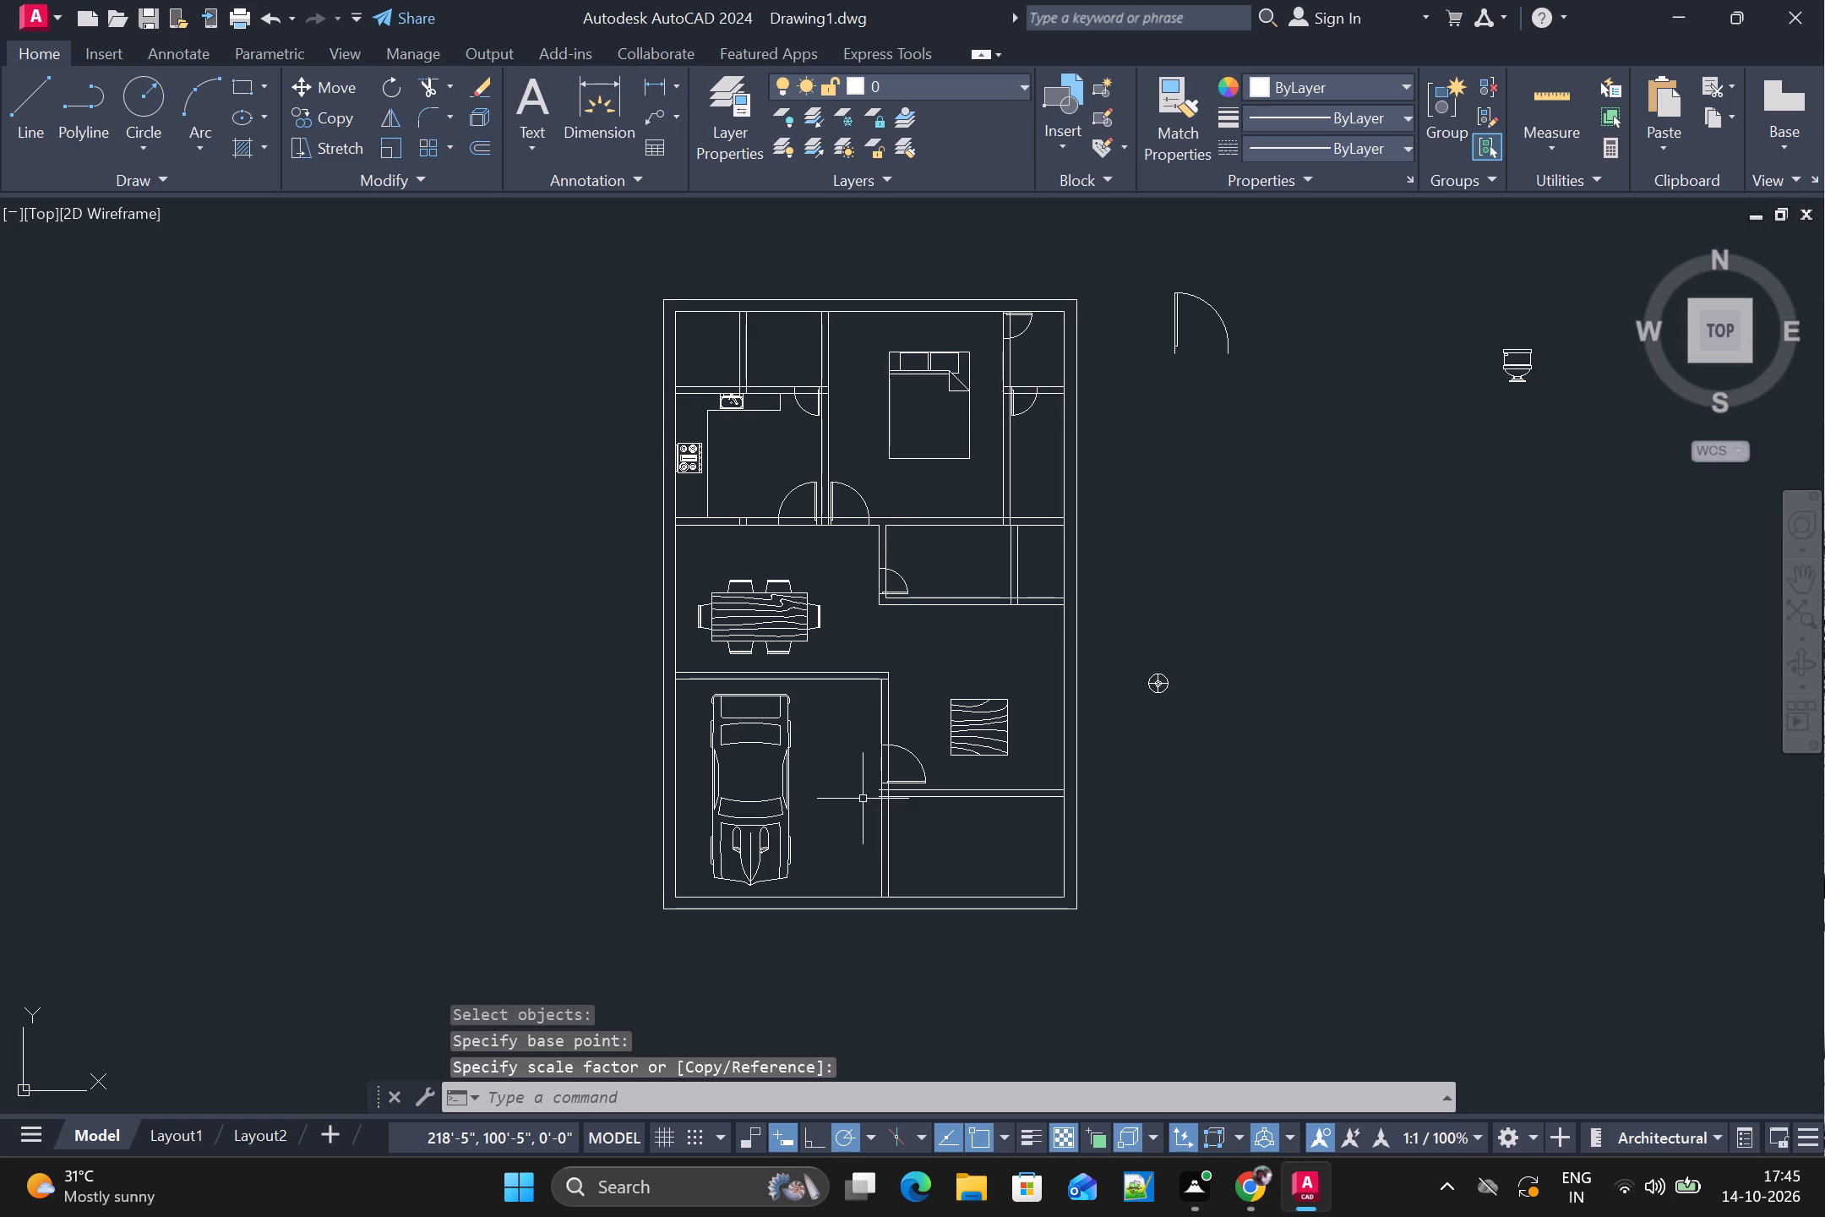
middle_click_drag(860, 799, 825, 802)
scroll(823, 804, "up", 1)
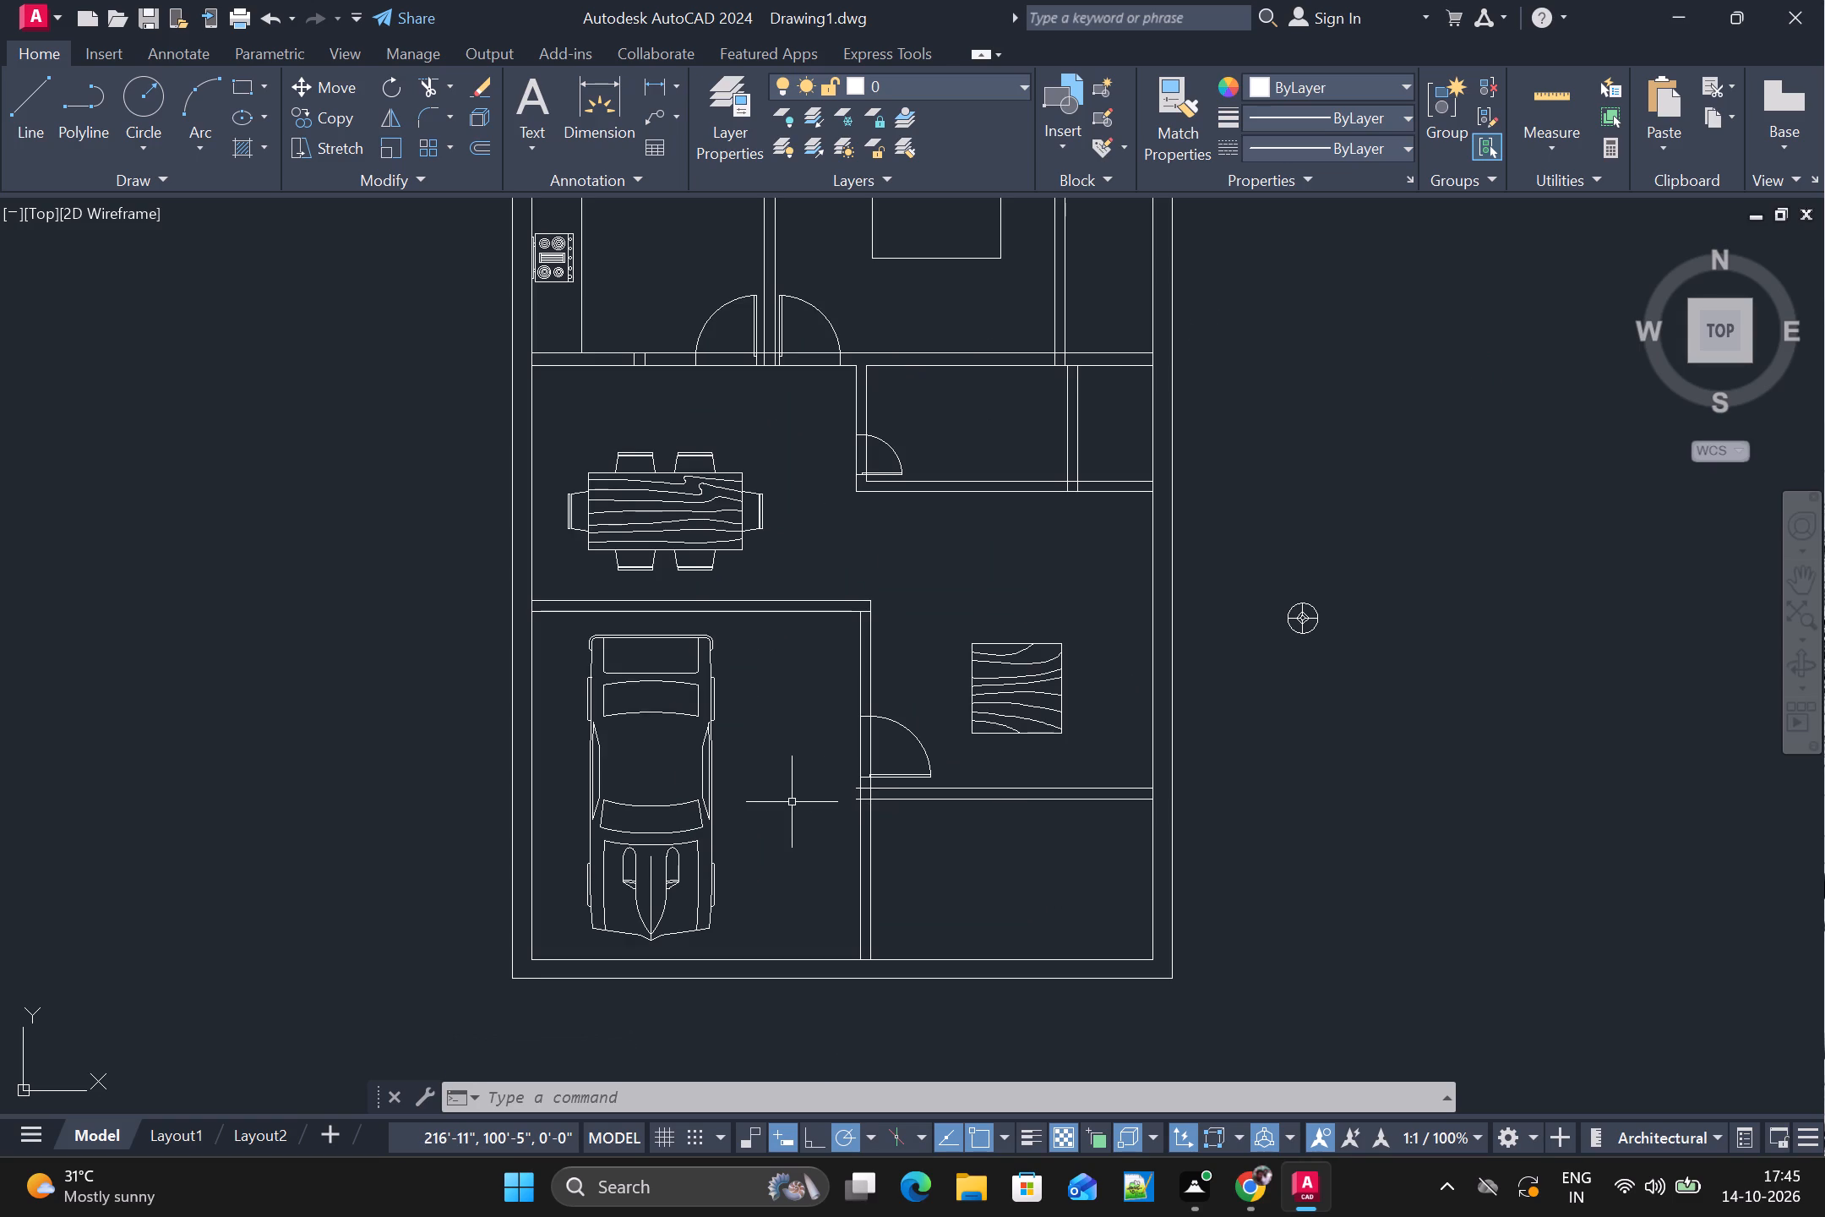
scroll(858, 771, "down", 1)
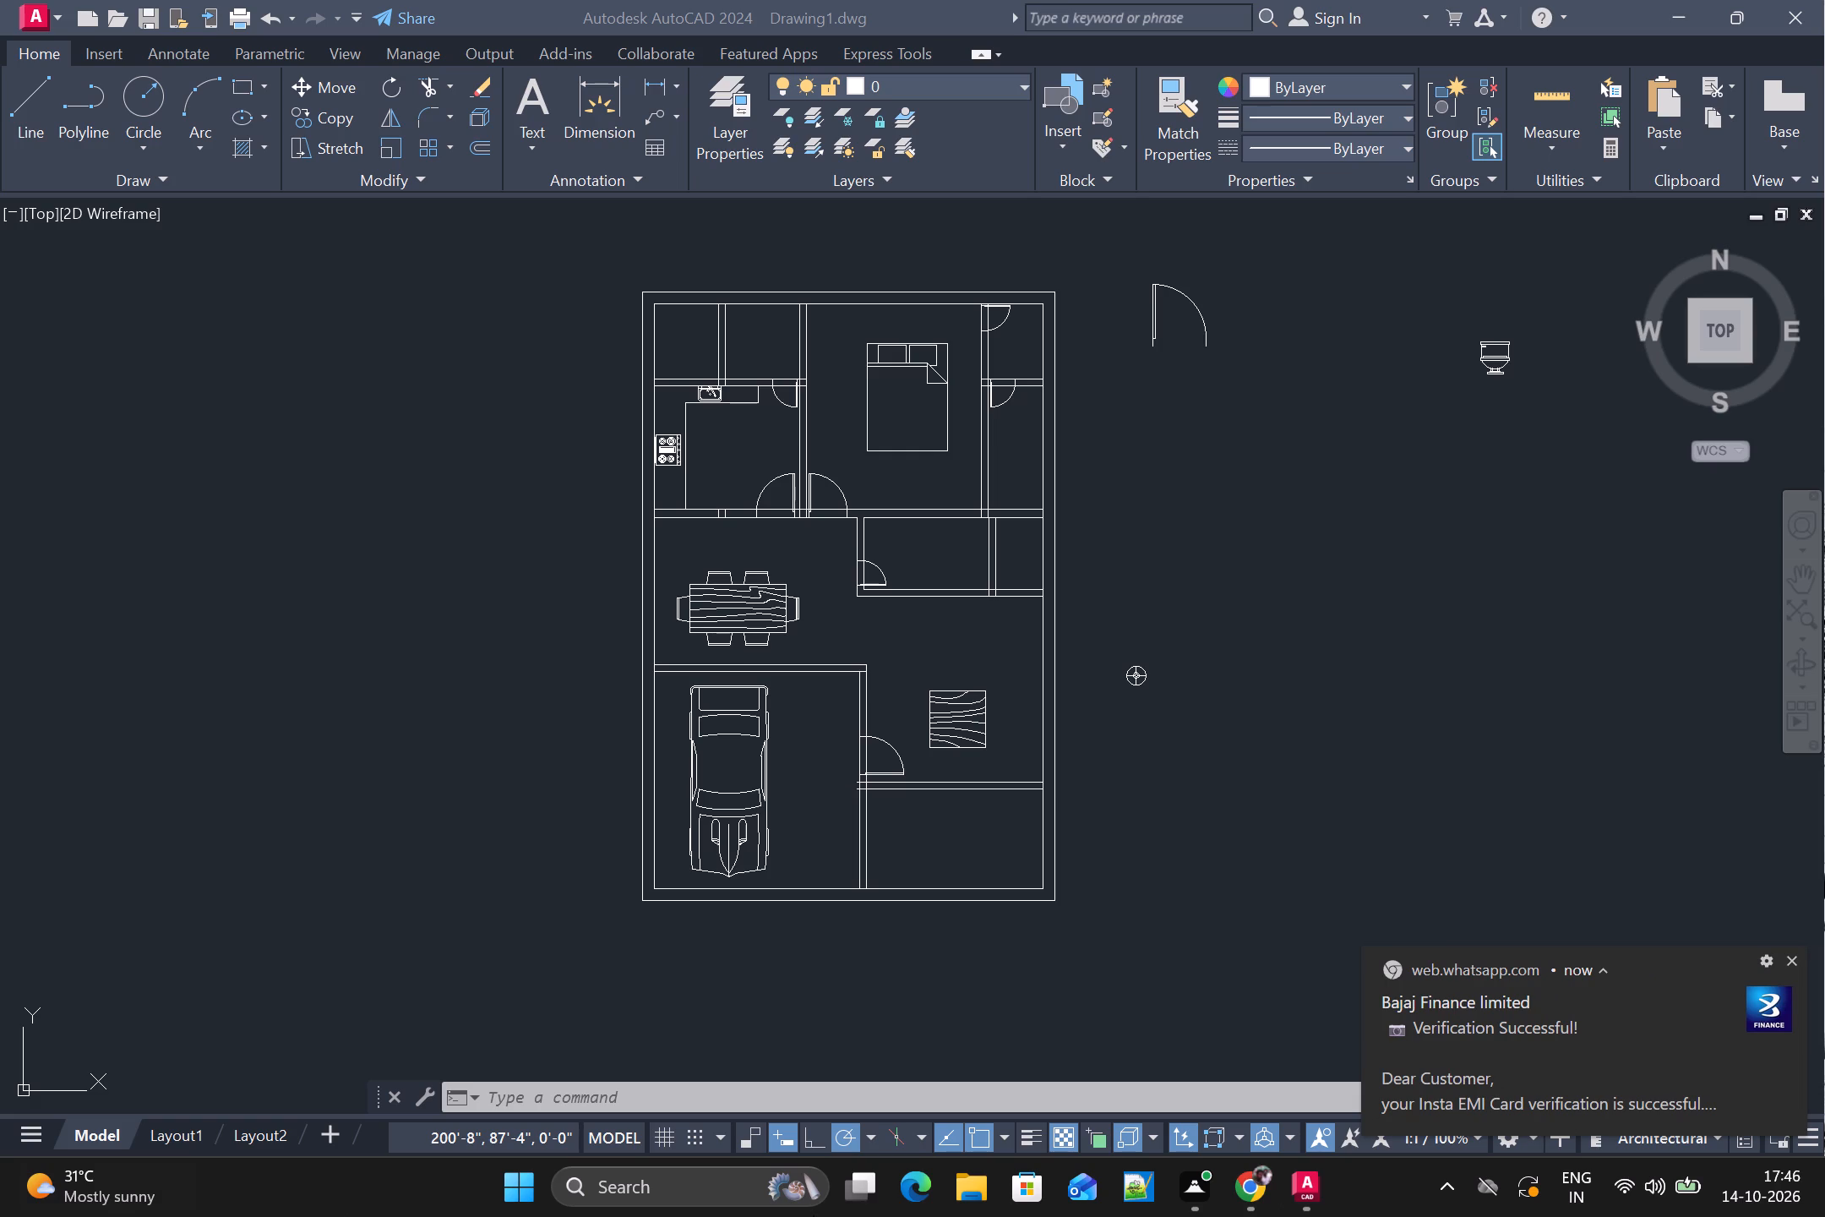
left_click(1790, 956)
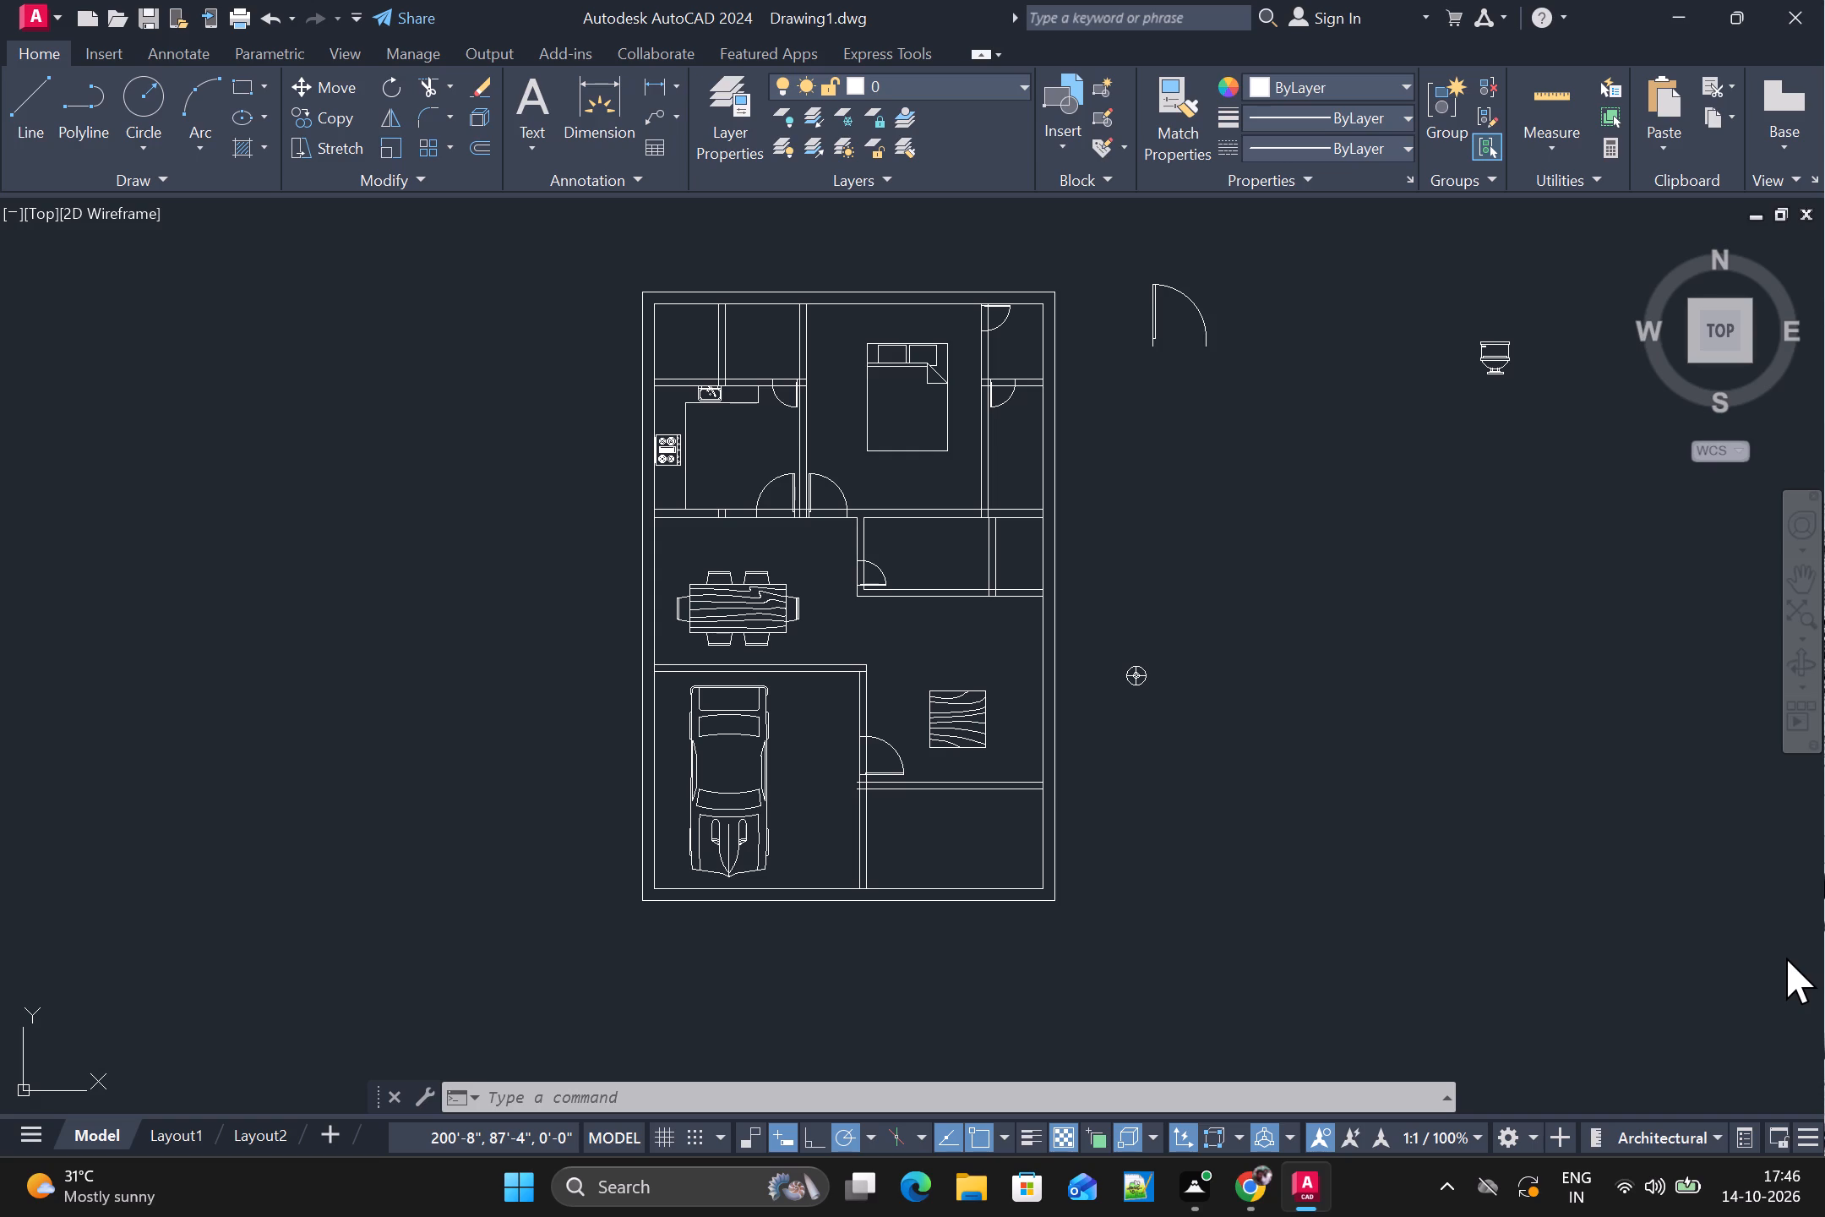
Switch the toilet block outside the plan to its top view.
scroll(1790, 1011, "down", 1)
scroll(1796, 1004, "up", 1)
middle_click_drag(1796, 1004, 1760, 1051)
left_click(1468, 406)
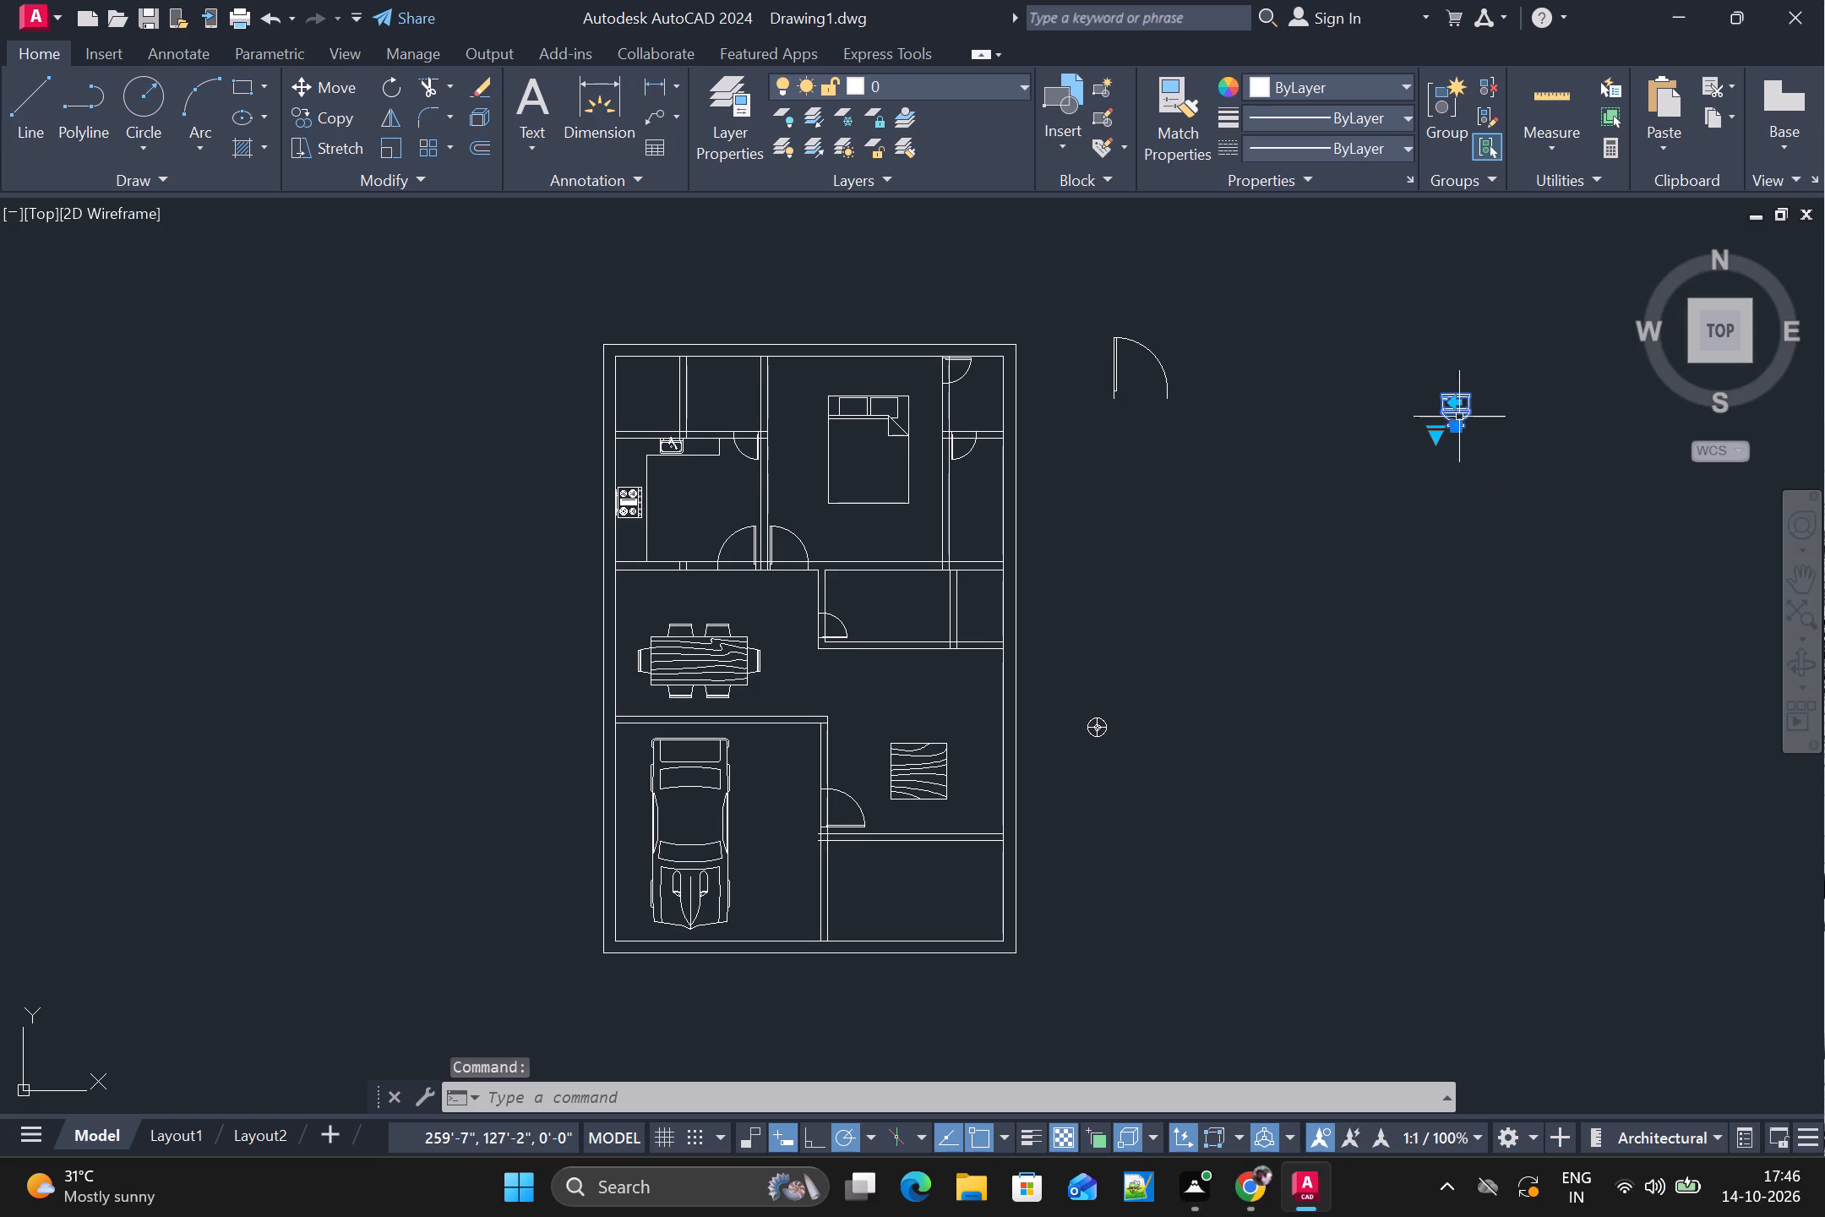
left_click(1433, 439)
left_click(1504, 478)
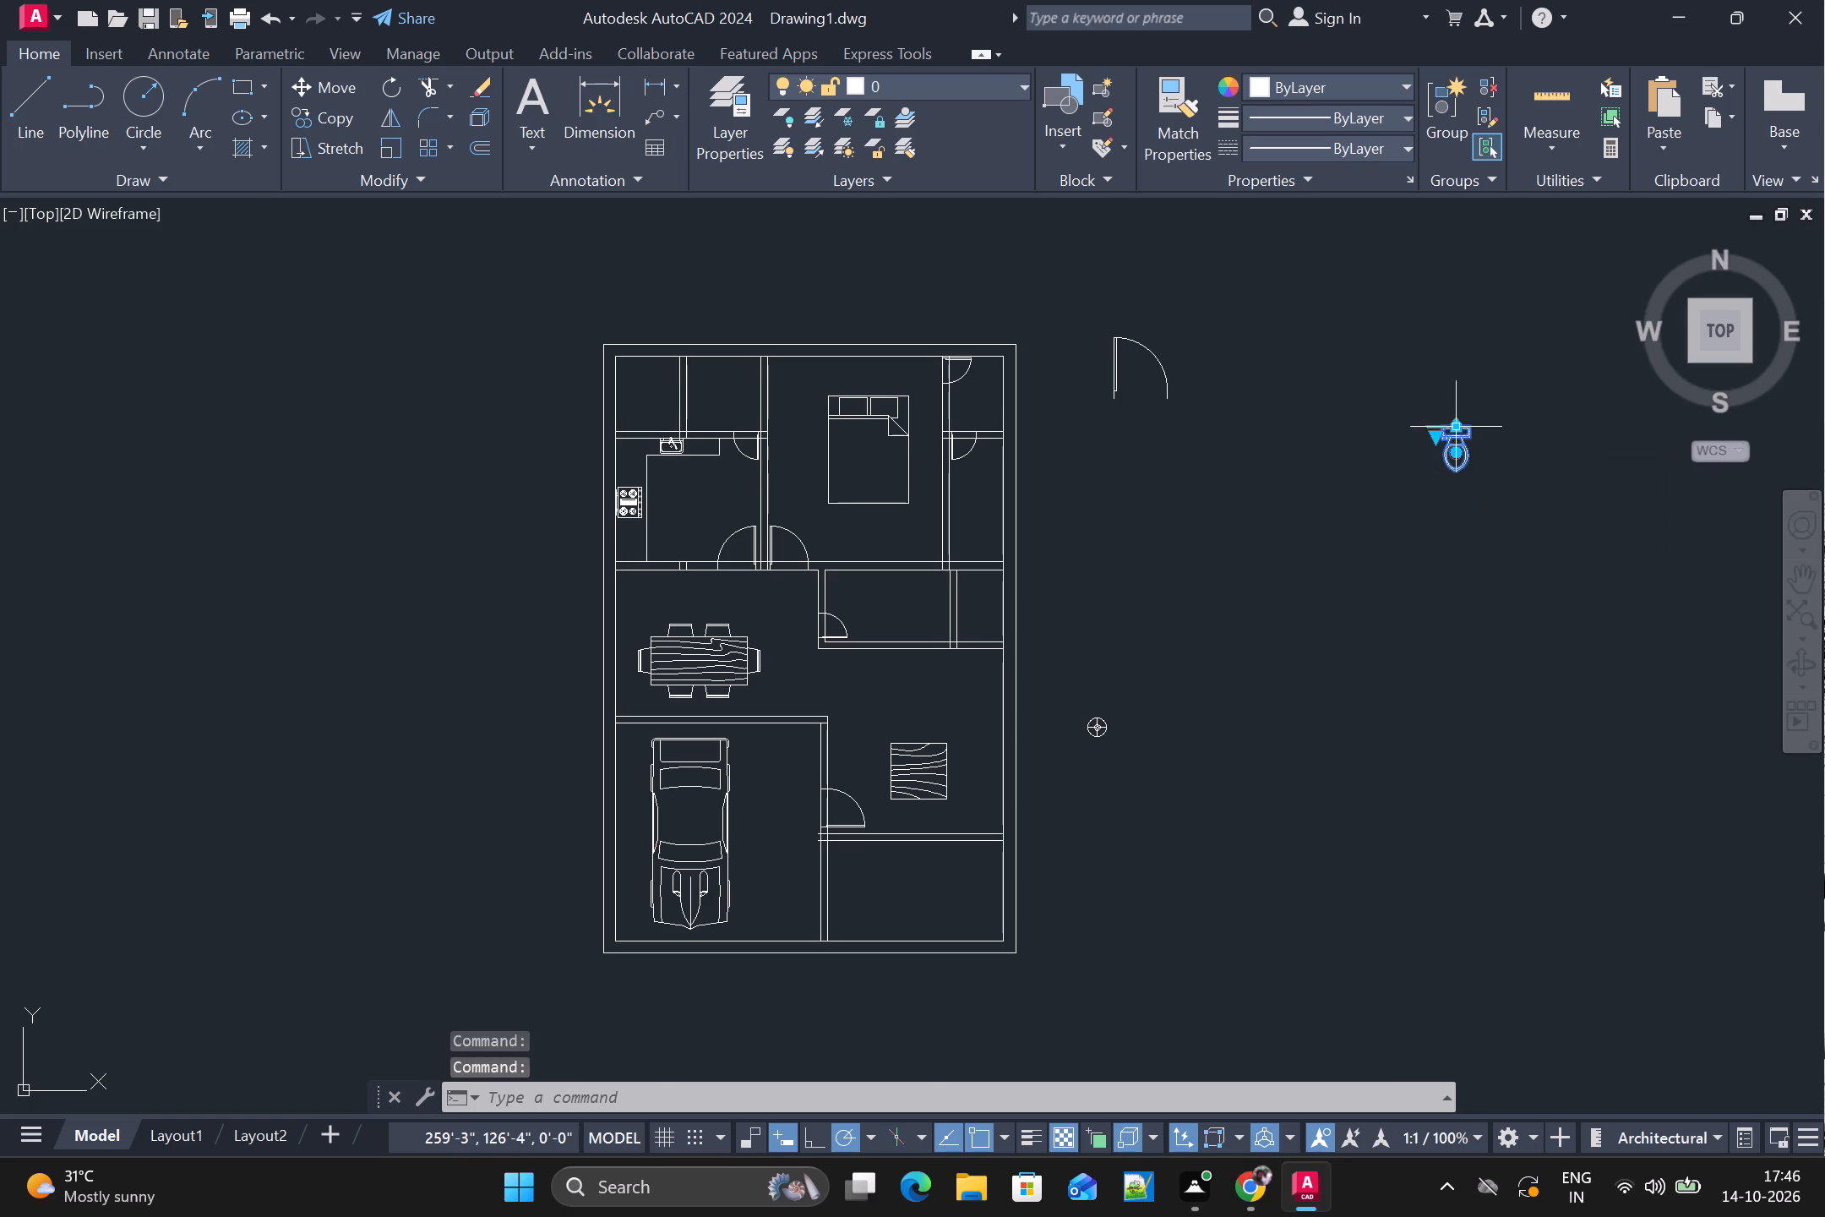
Move the toilet block with its tank against the outer right wall's inner face, in the narrow room beside the bedroom.
left_click_drag(1462, 433, 1424, 434)
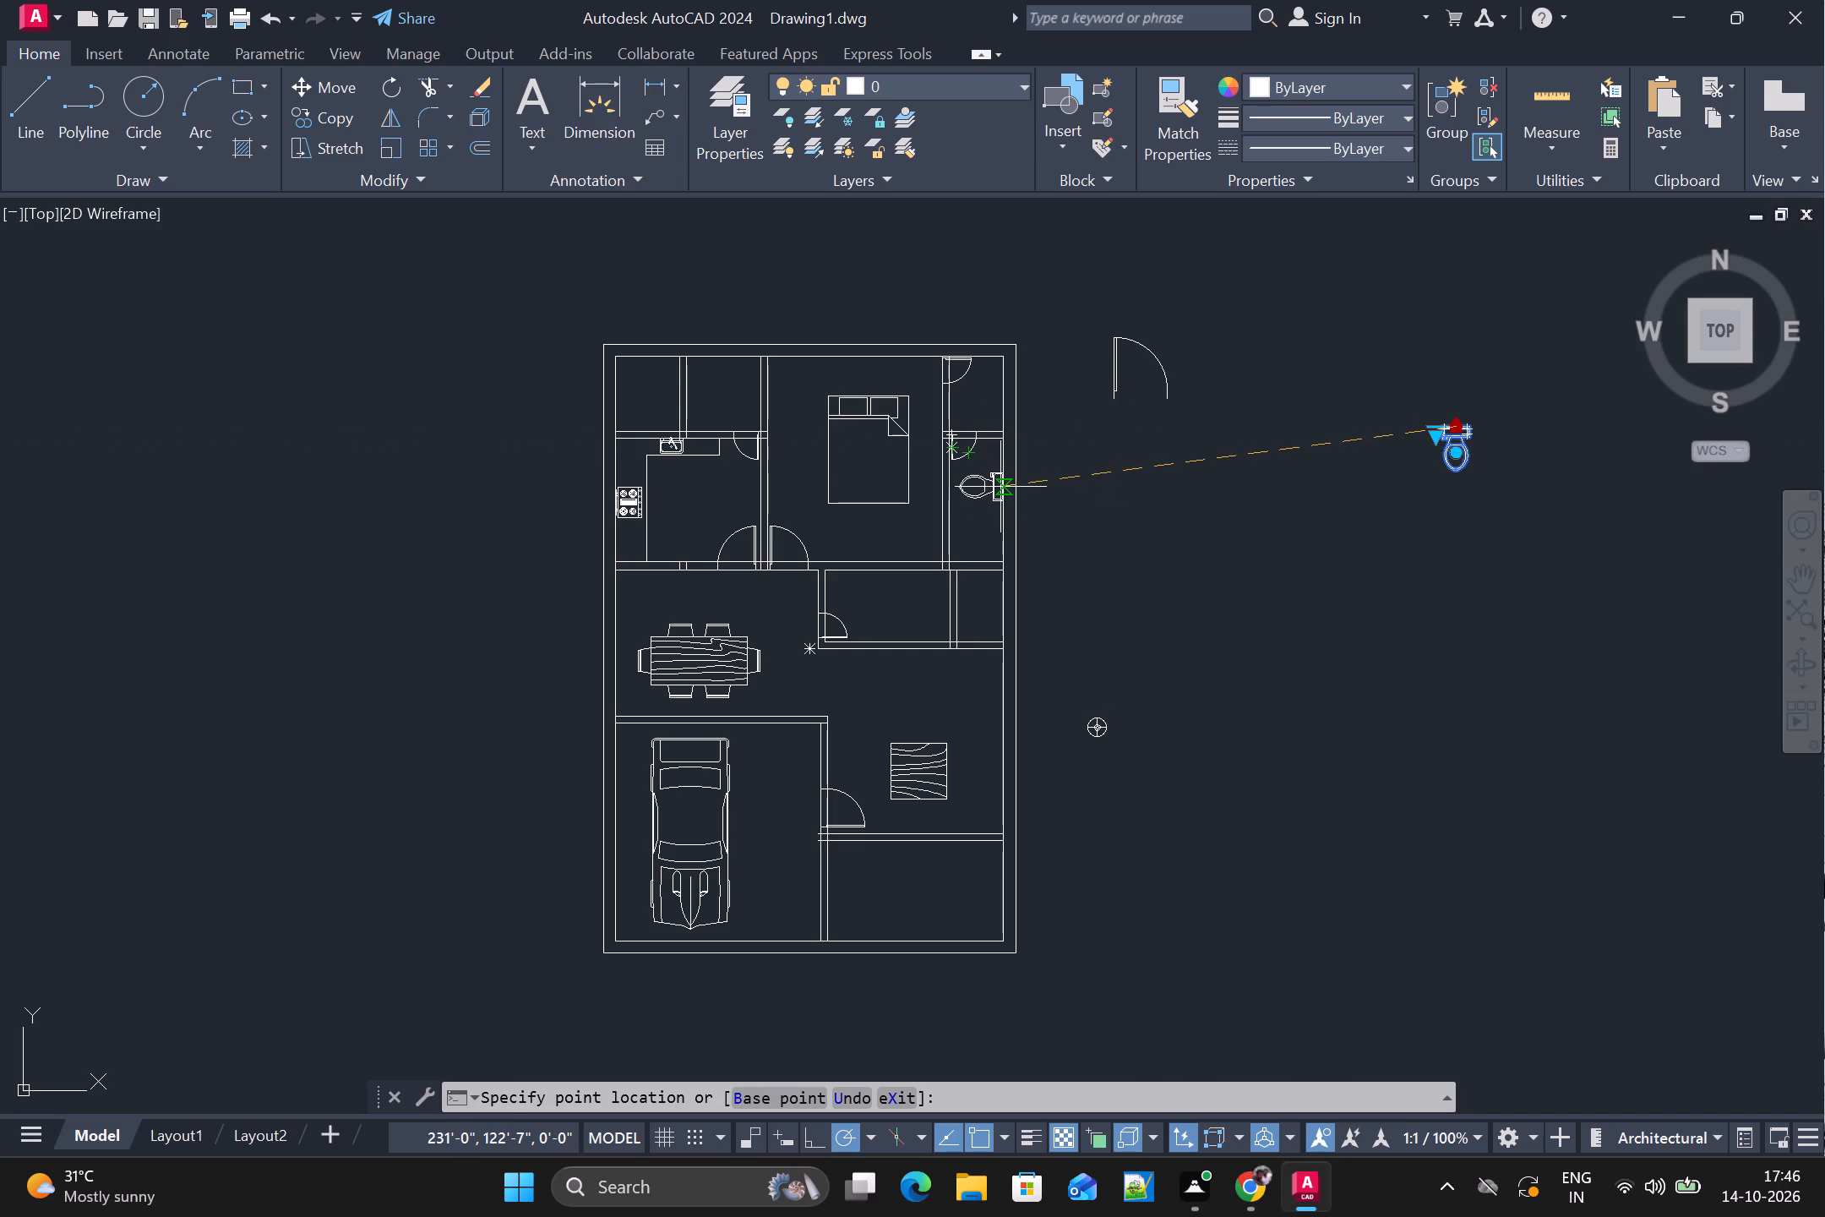
left_click(1004, 518)
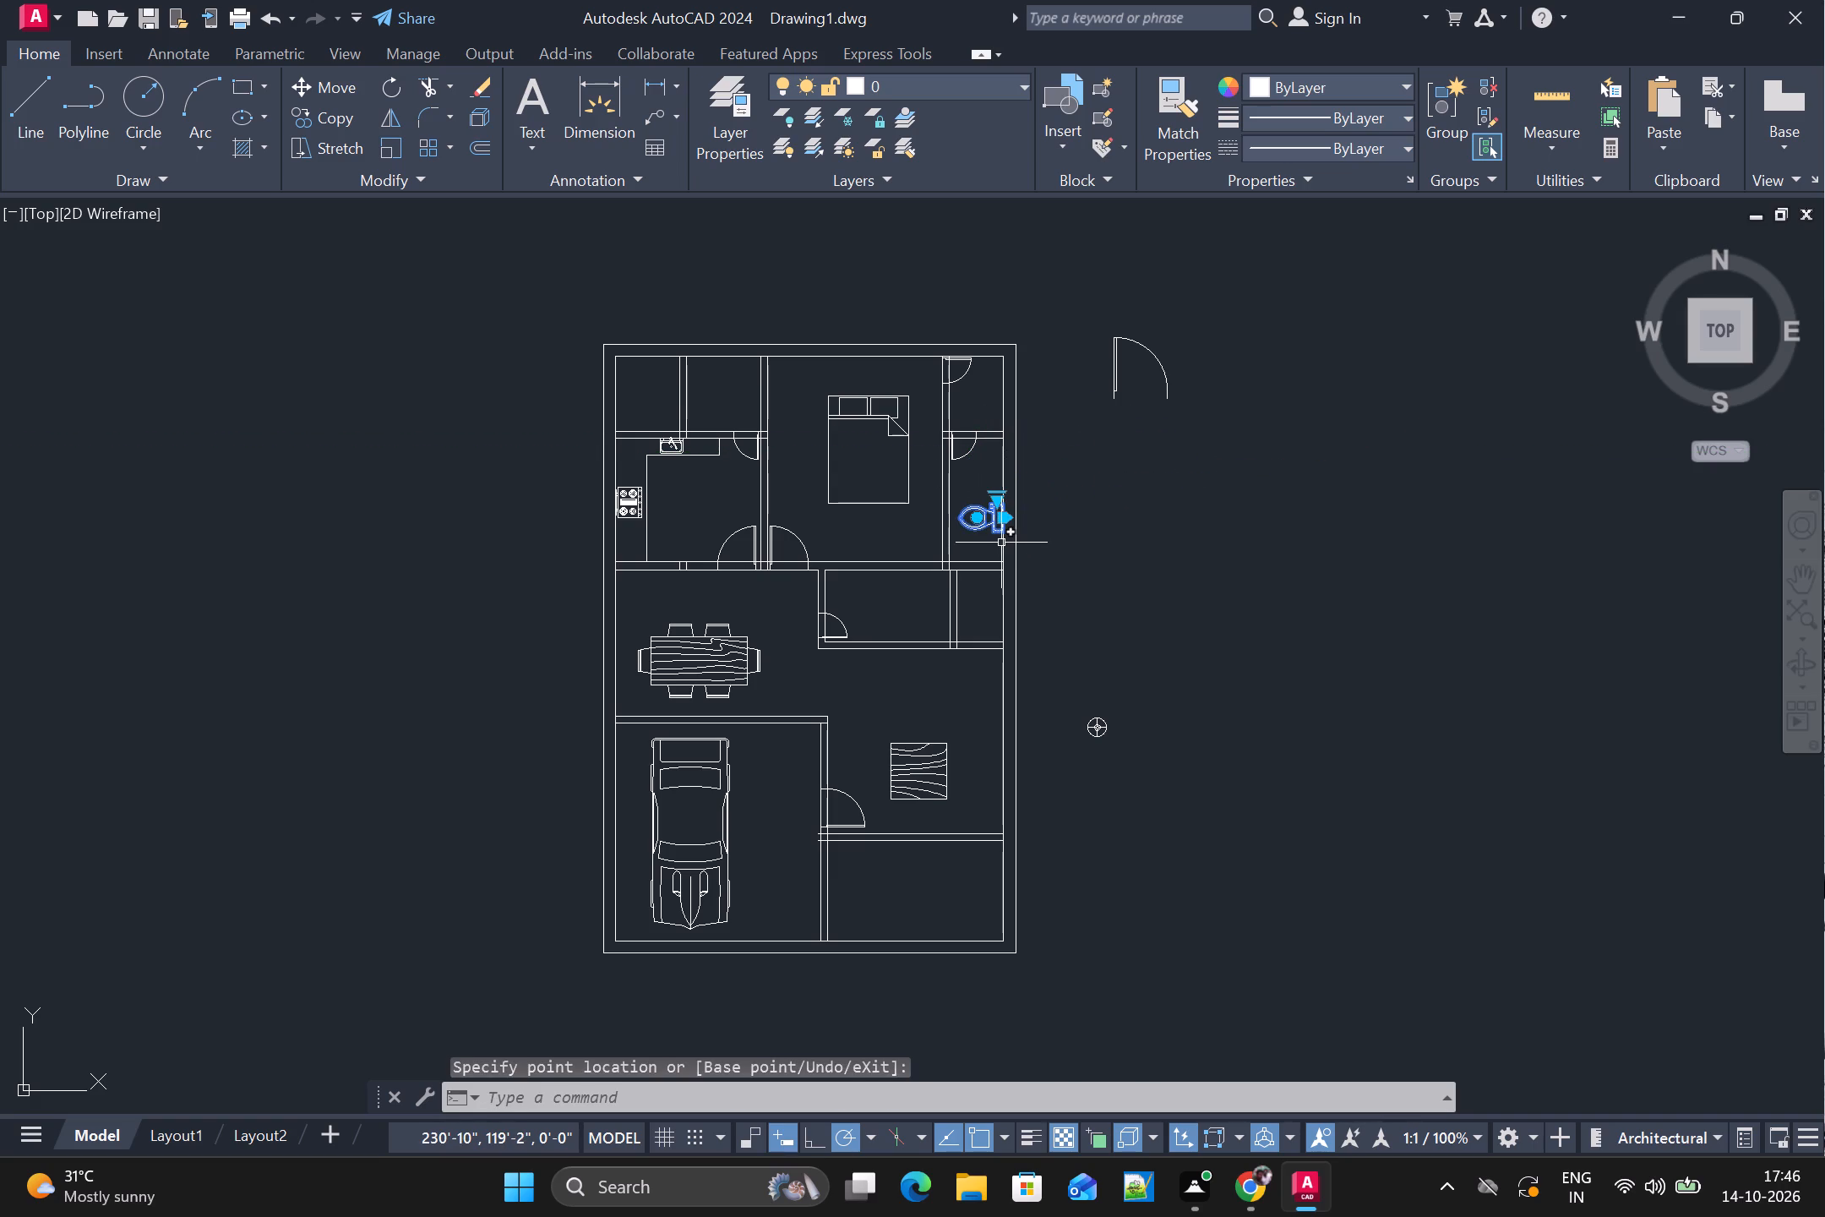
Paste a copy of the toilet block into the enclosed room below the bedroom, to the right of its door.
key("ctrl+c")
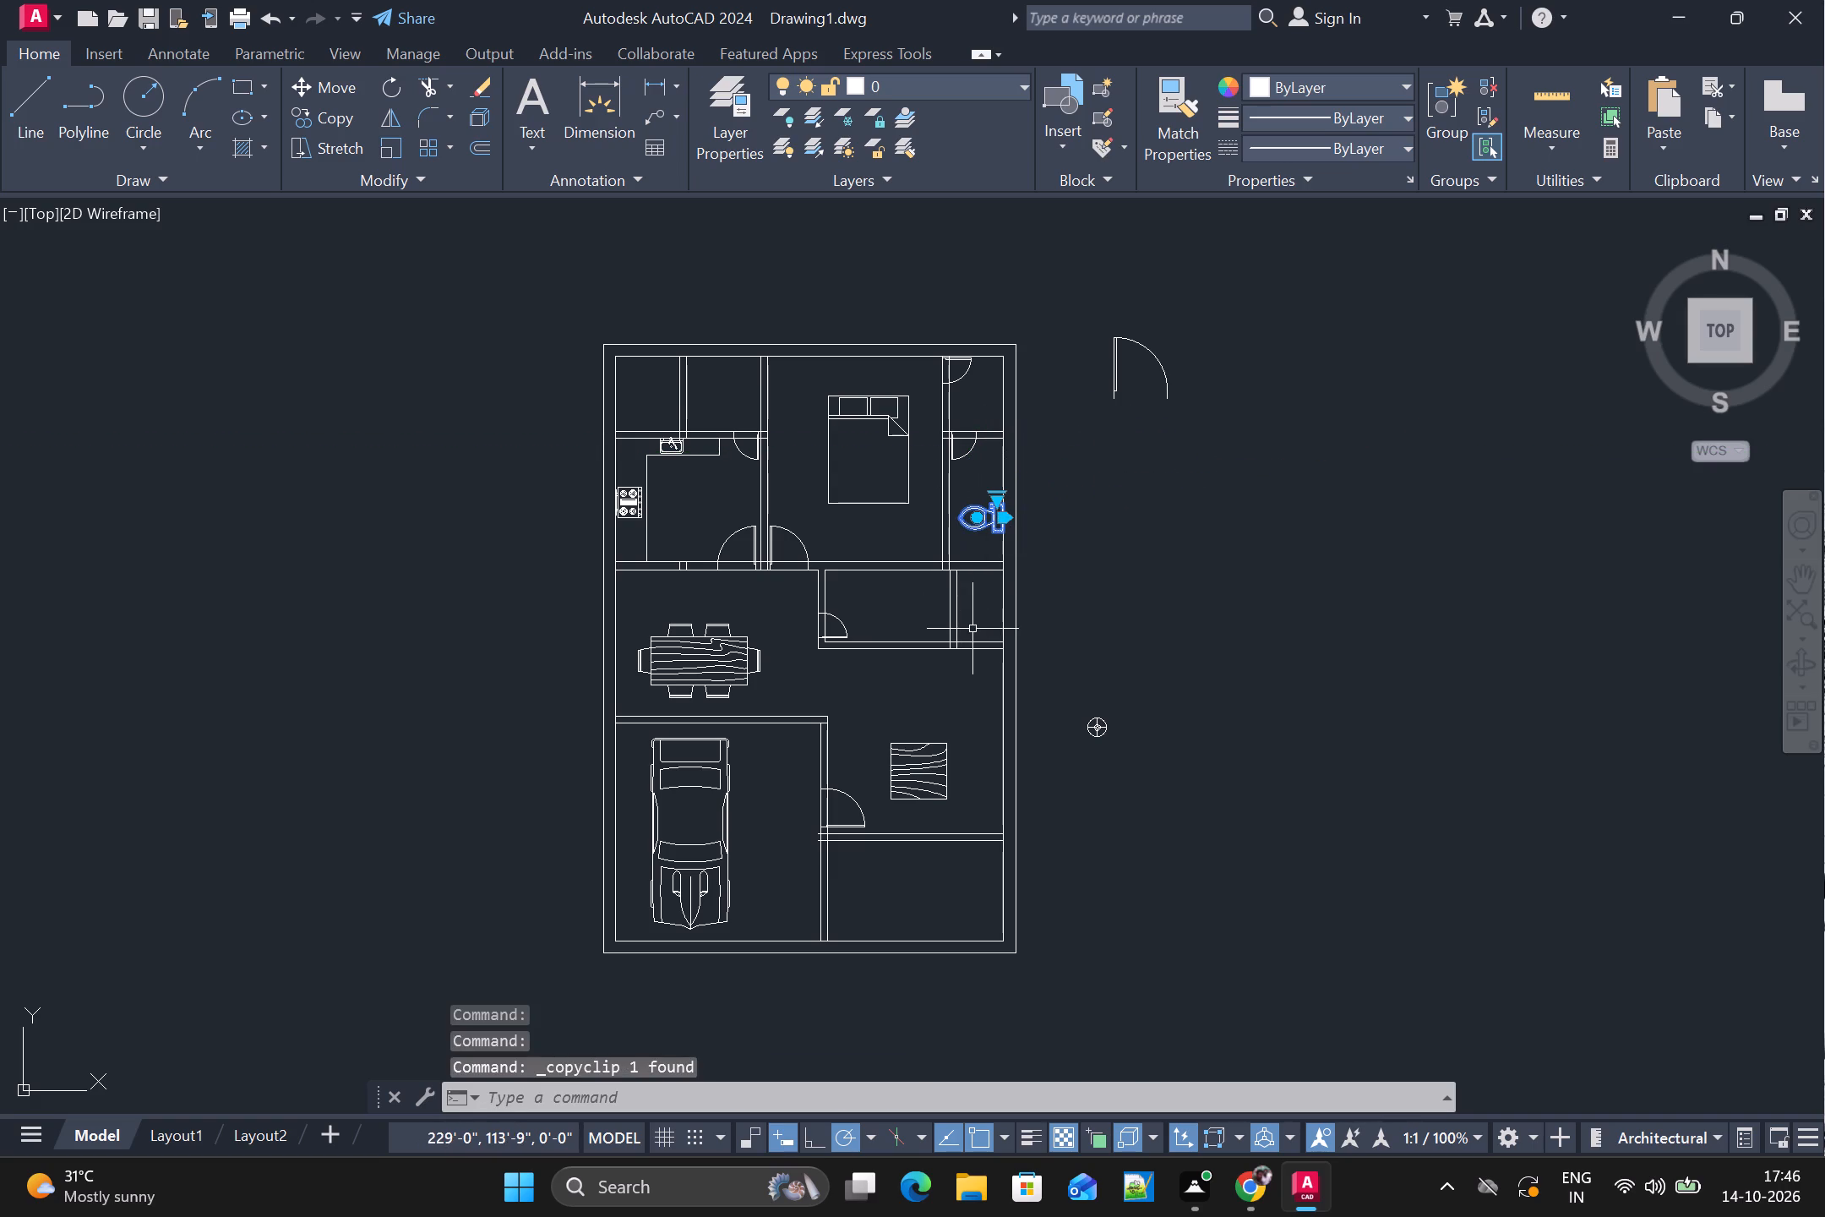
key("ctrl+v")
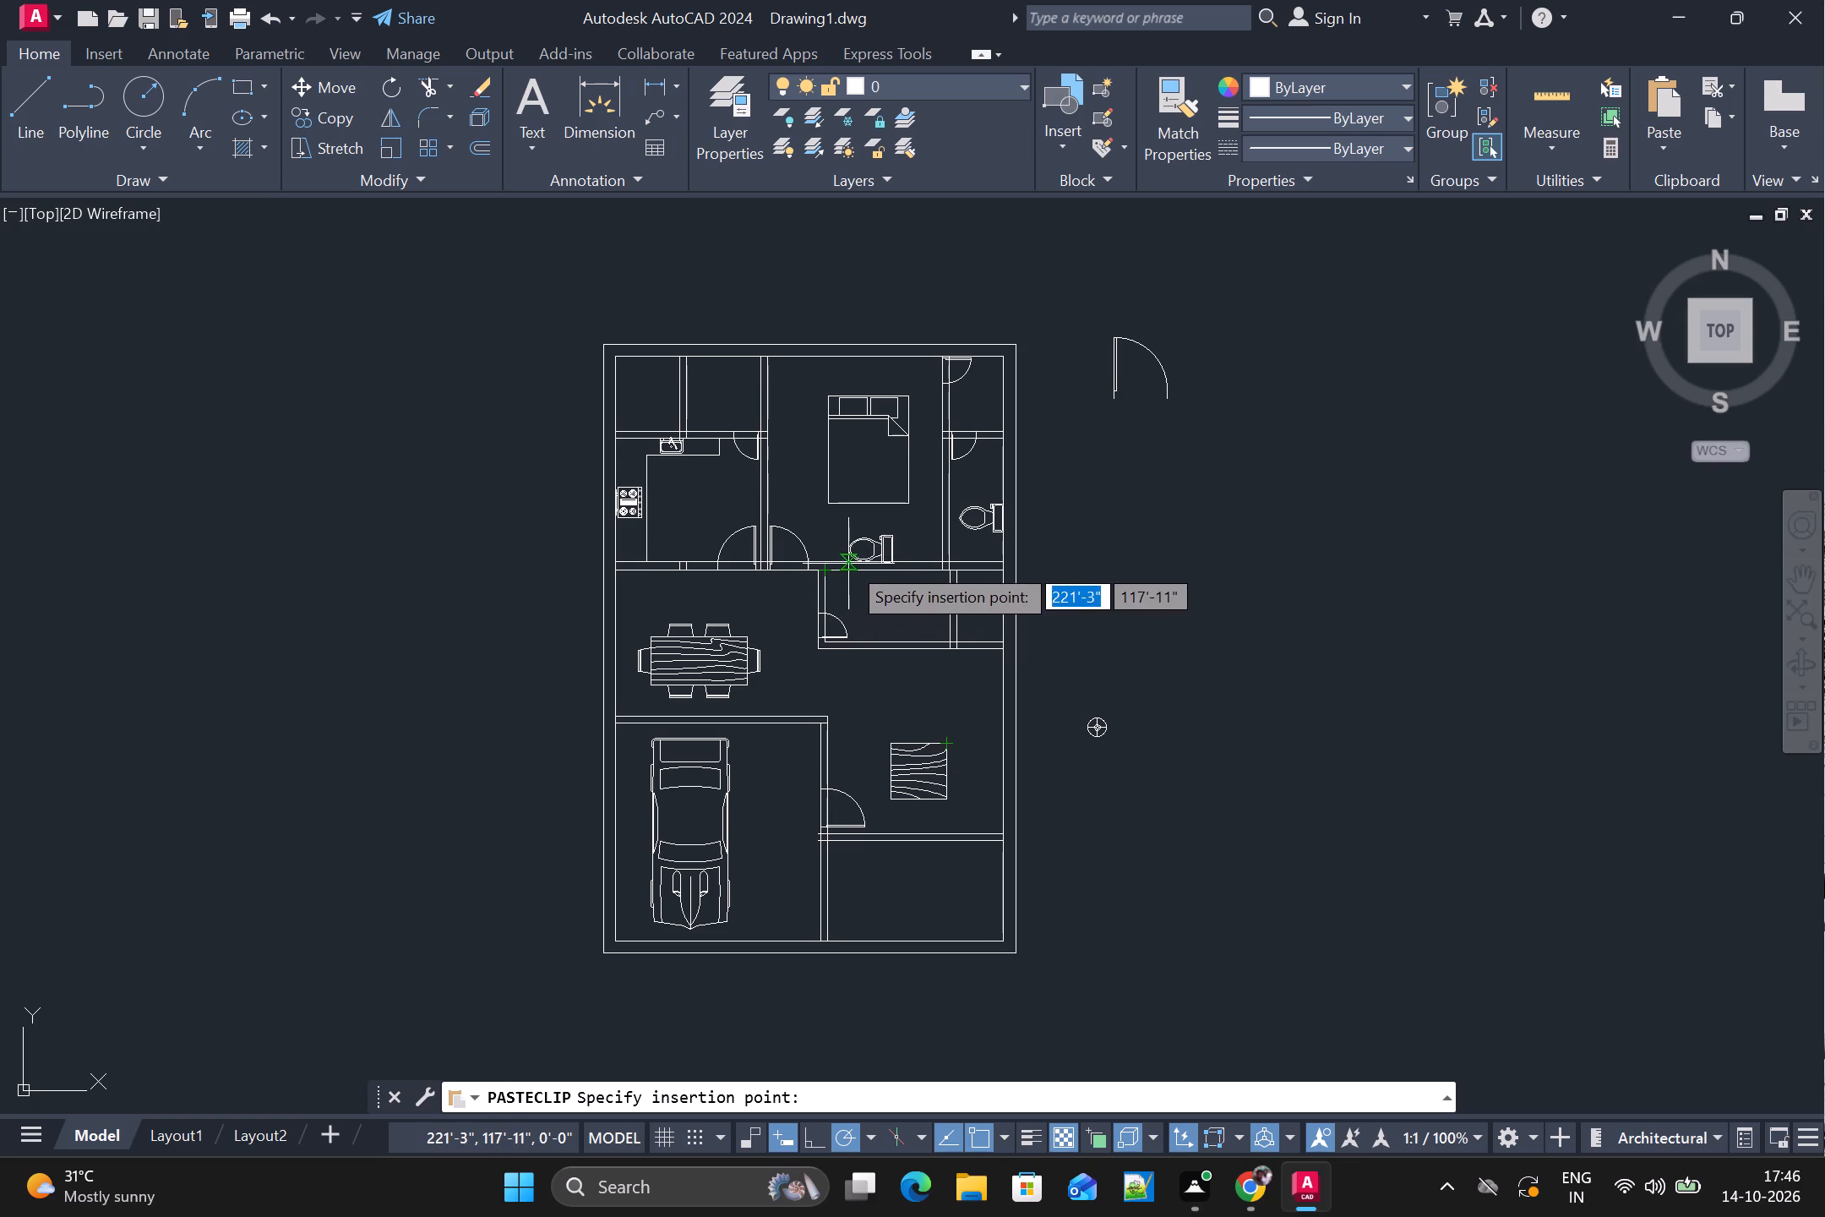
left_click(858, 608)
Rotate the copied toilet 90° counterclockwise about the midpoint of its tank's back edge so the bowl points down.
scroll(930, 608, "up", 2)
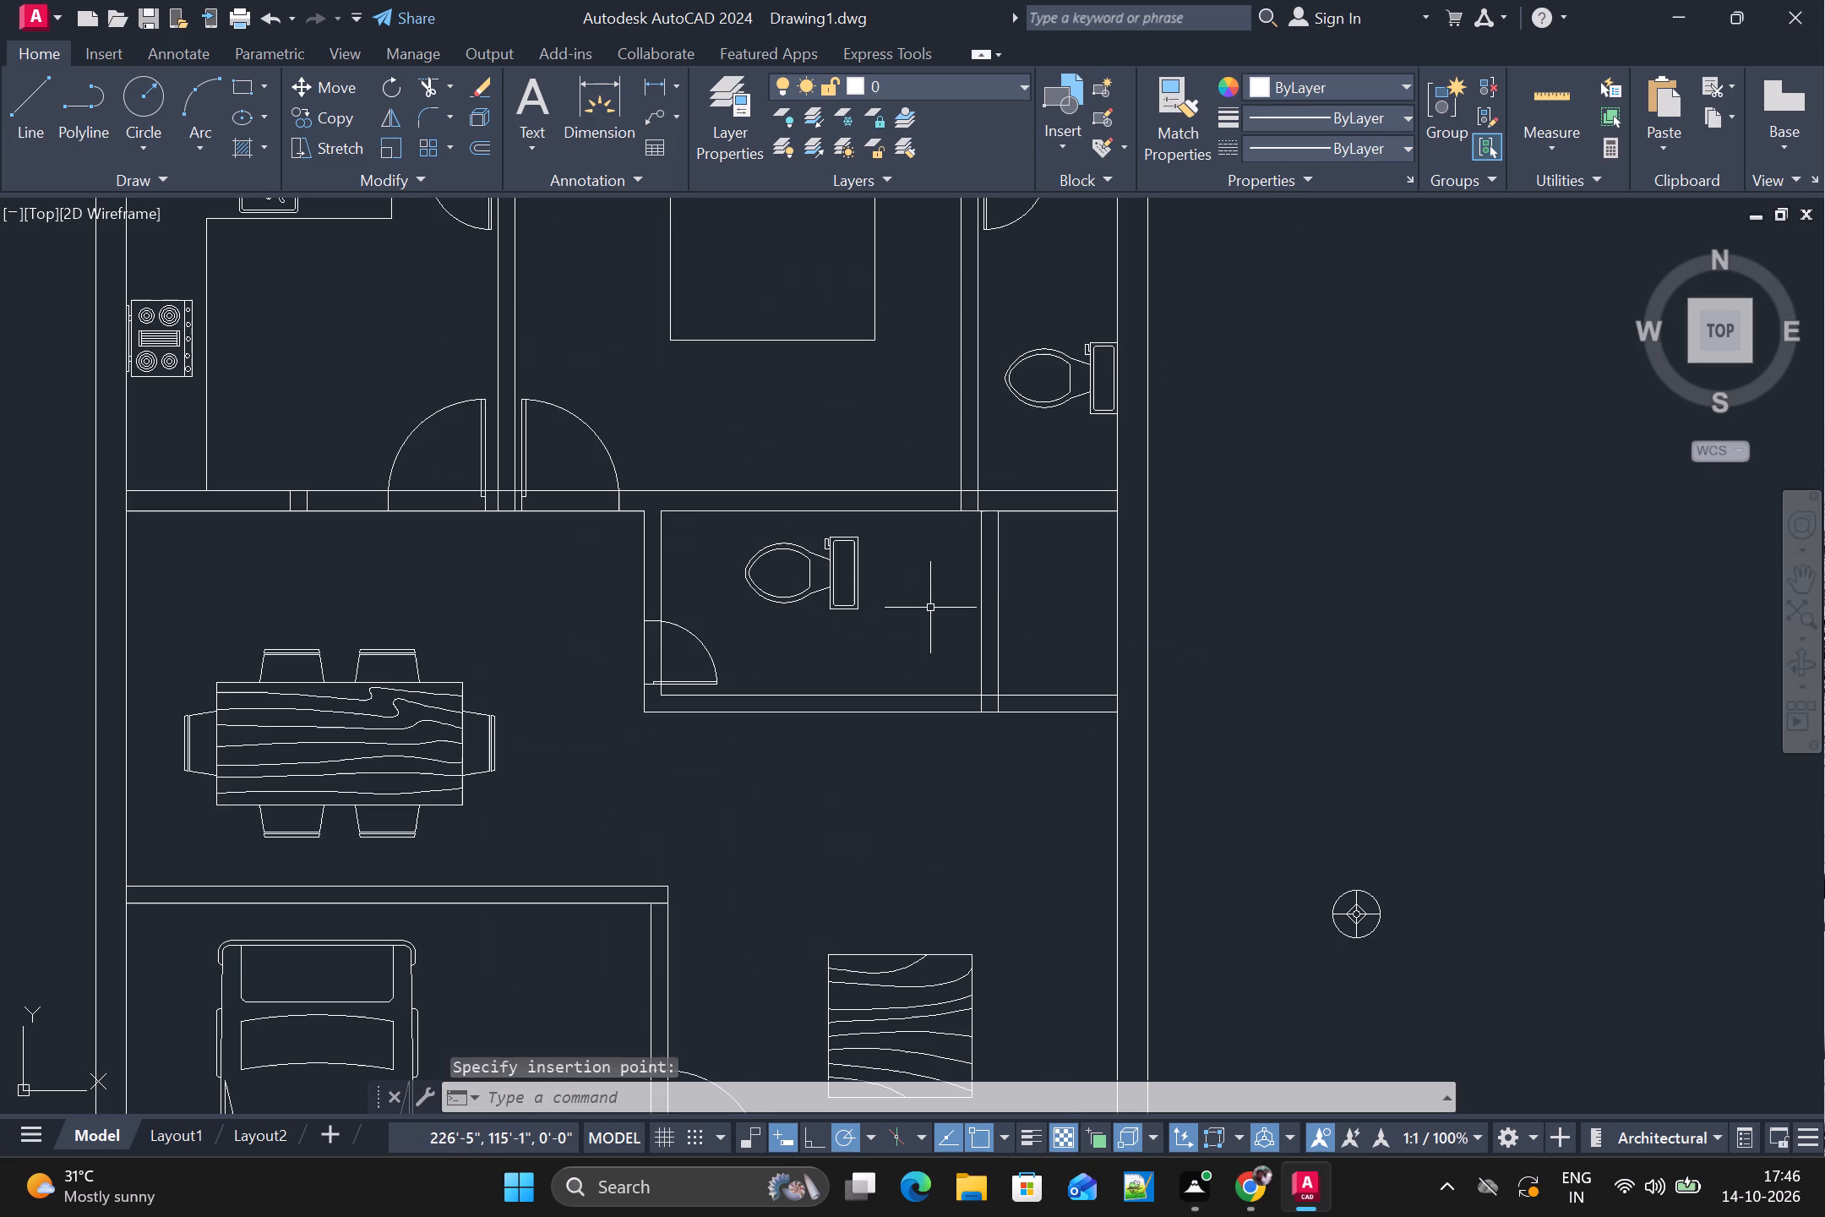
type("RO")
key("Return")
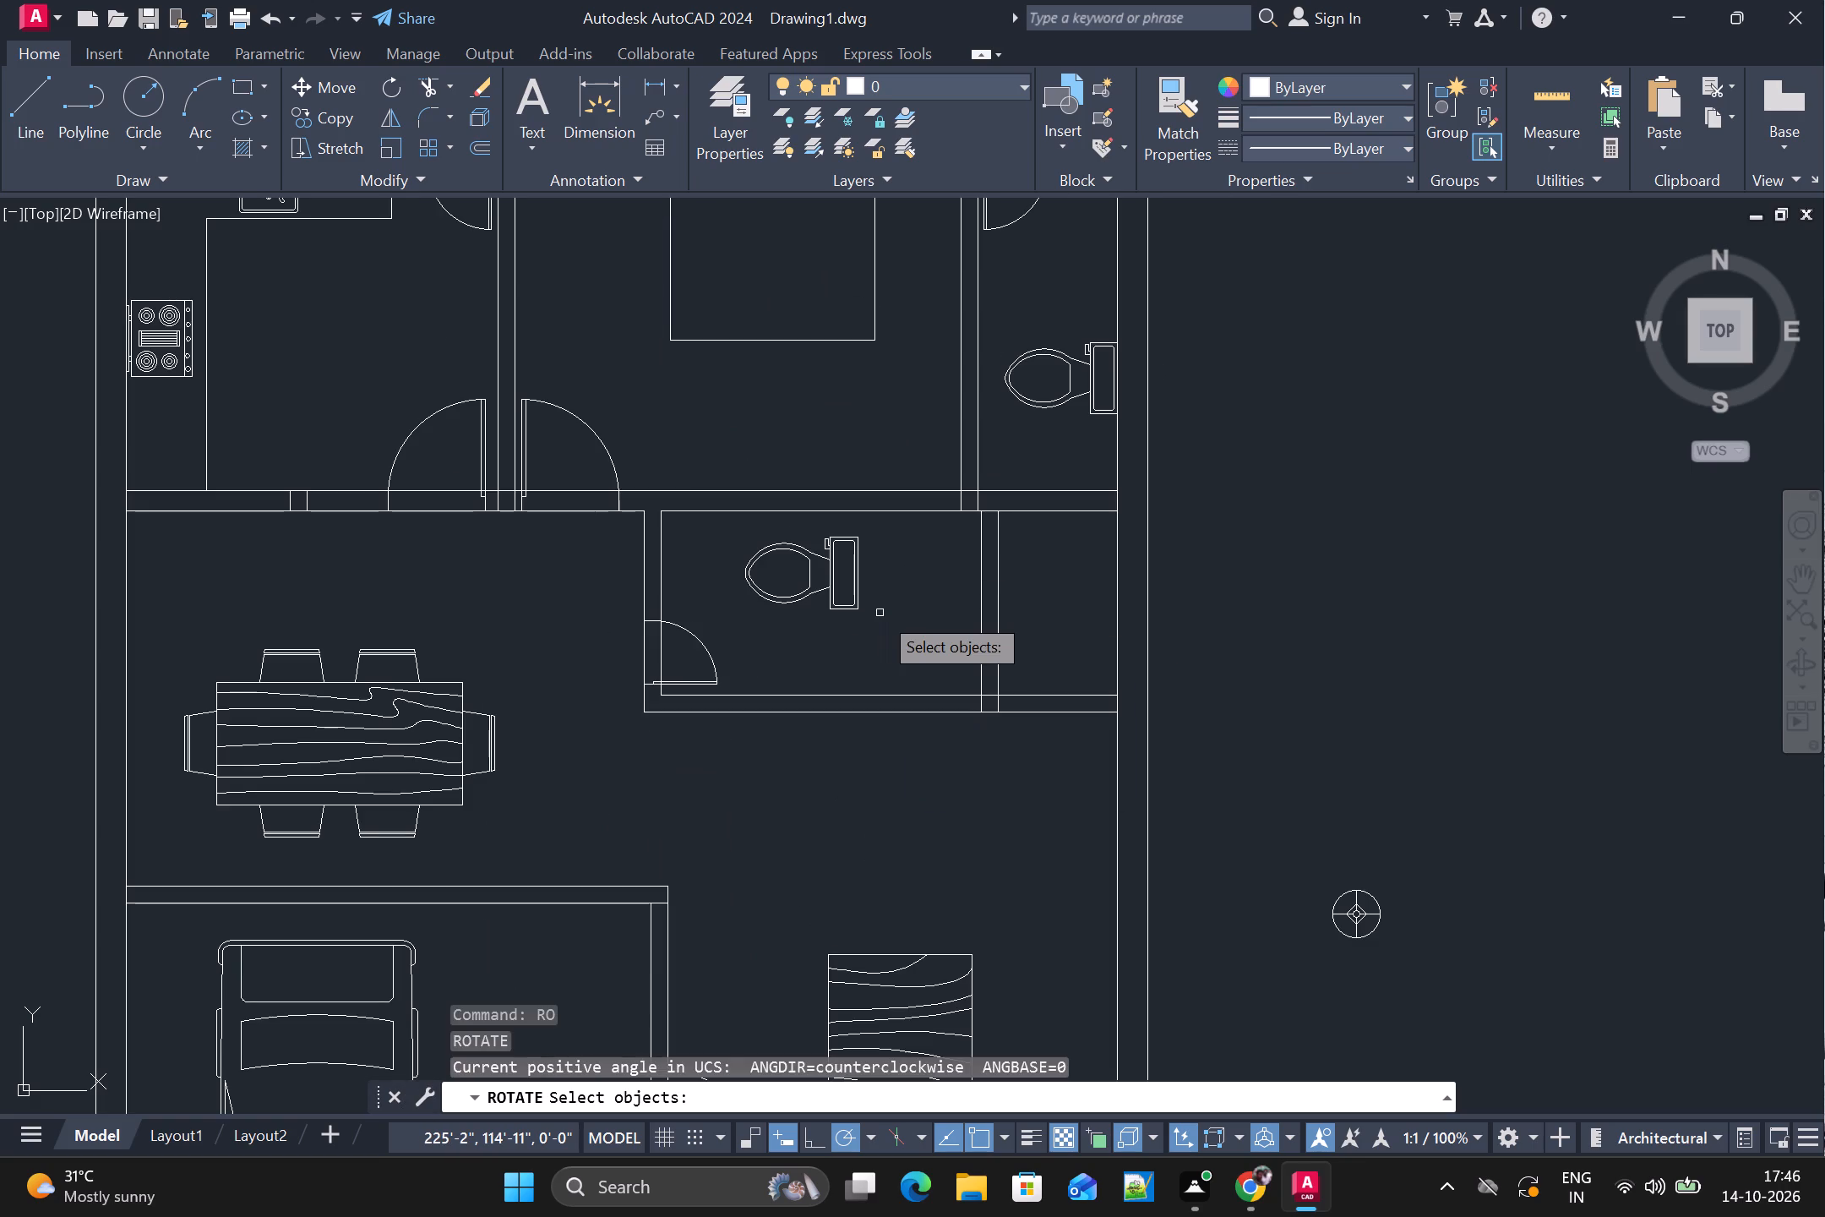
left_click(857, 571)
key("space")
left_click(857, 571)
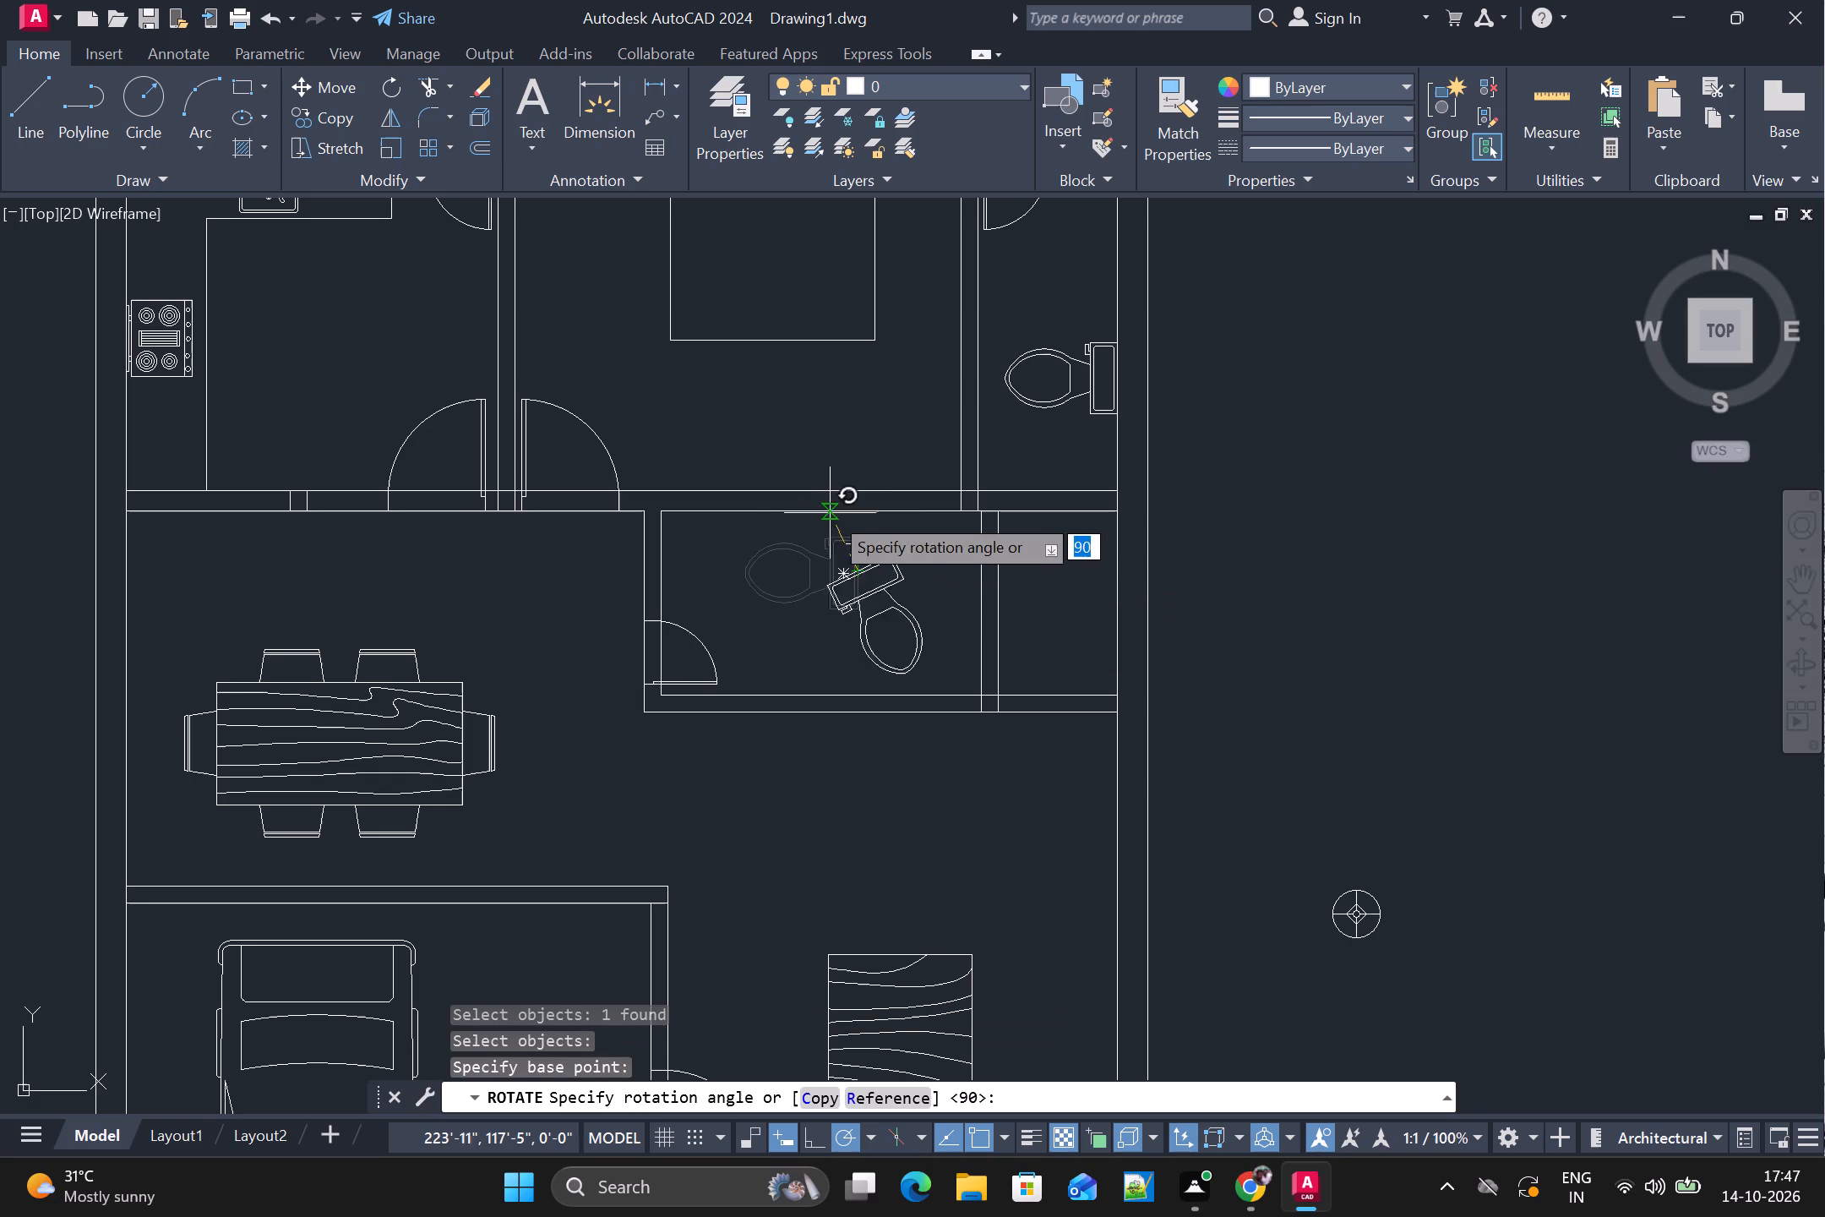
left_click(859, 444)
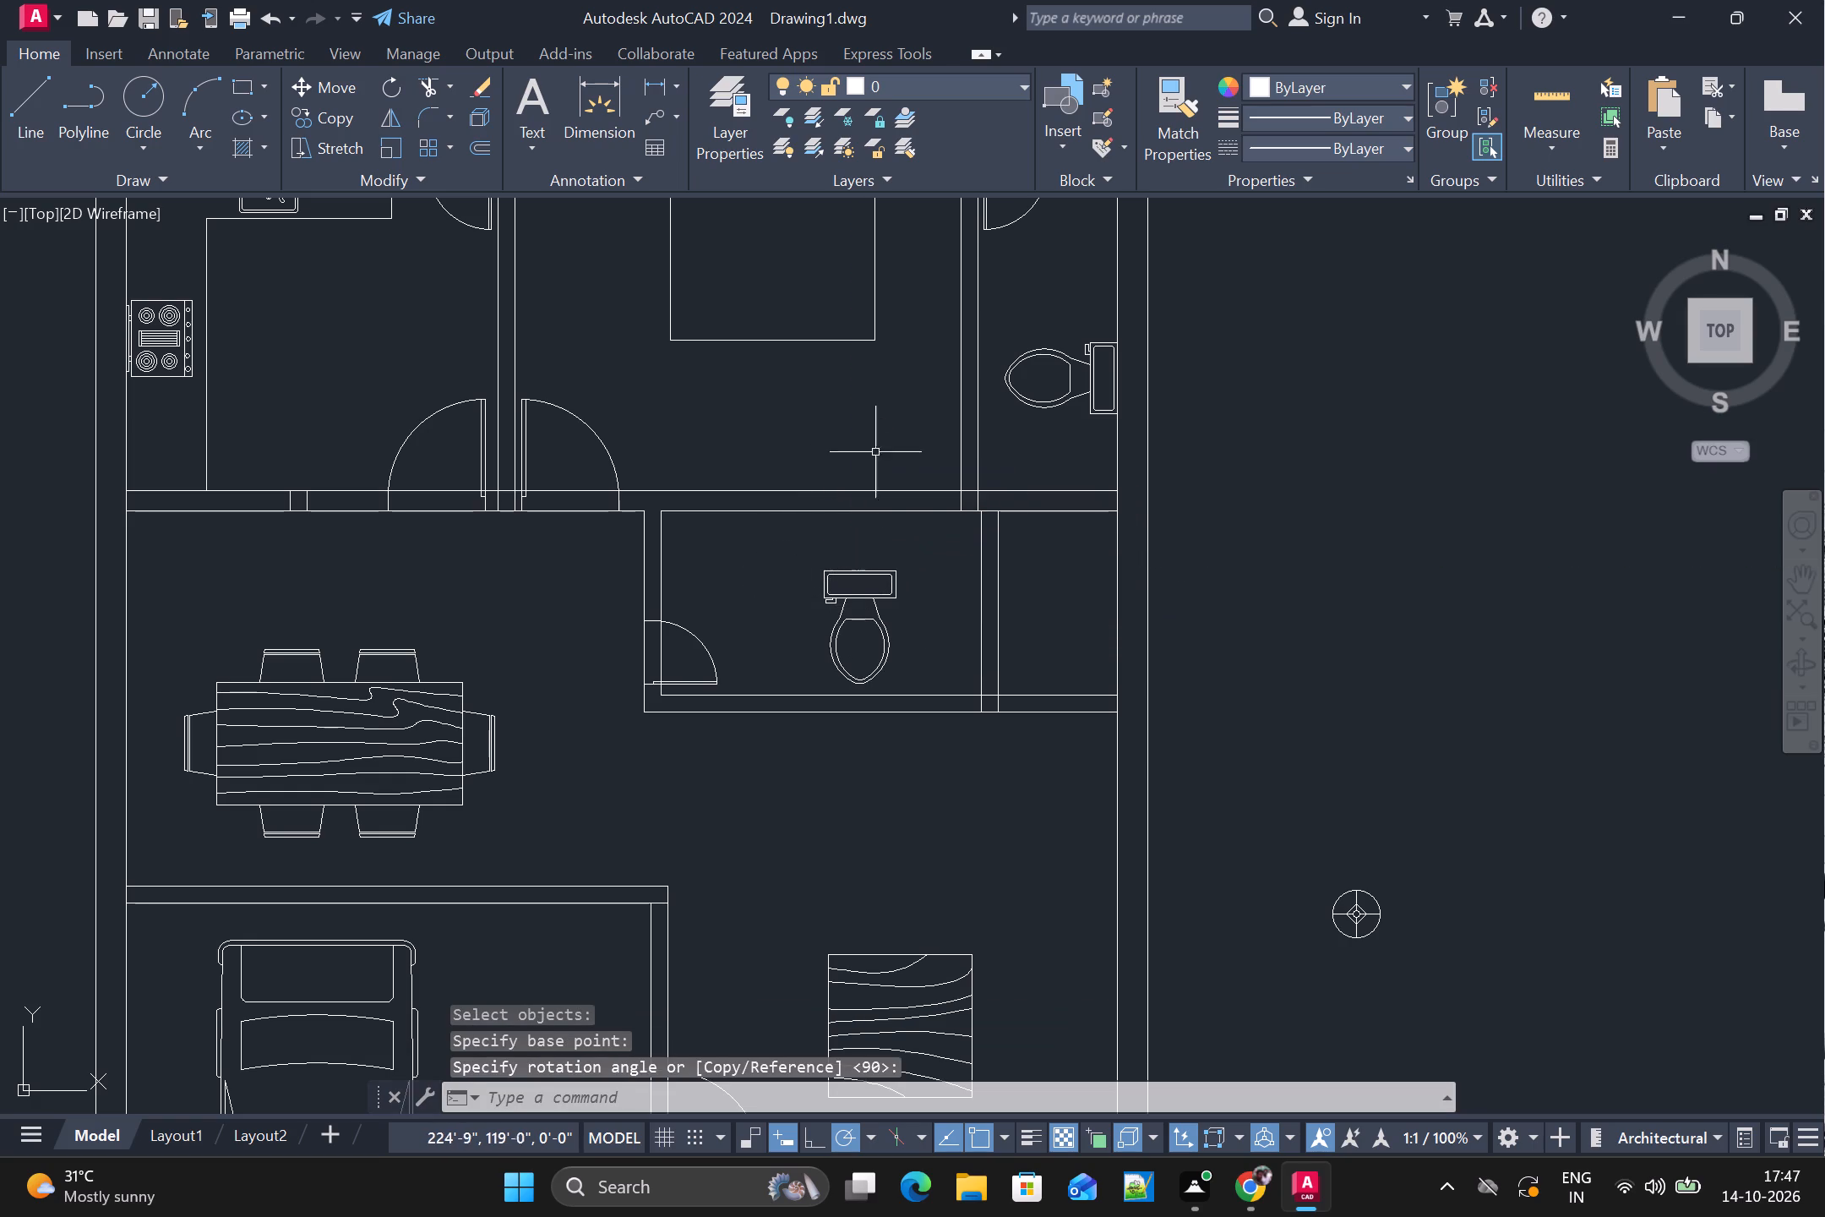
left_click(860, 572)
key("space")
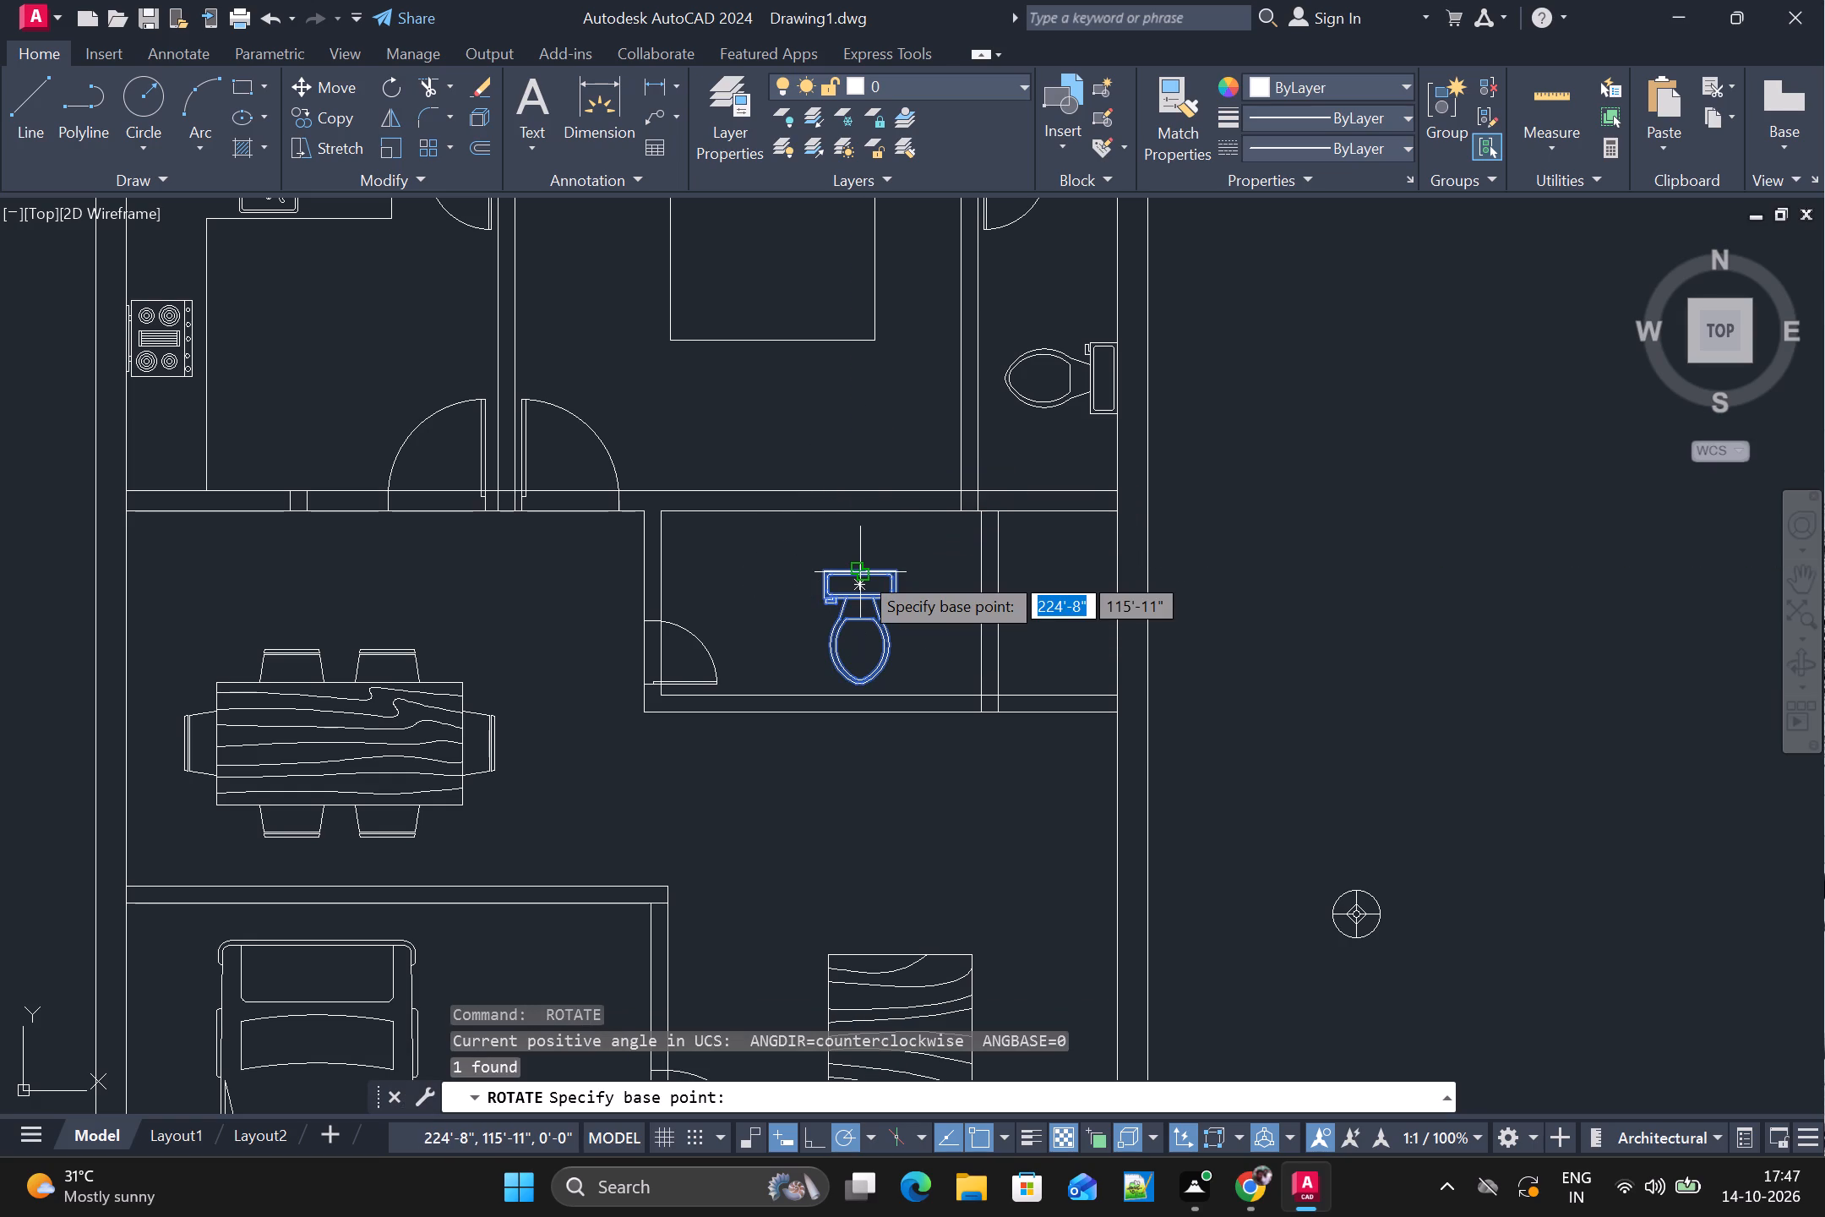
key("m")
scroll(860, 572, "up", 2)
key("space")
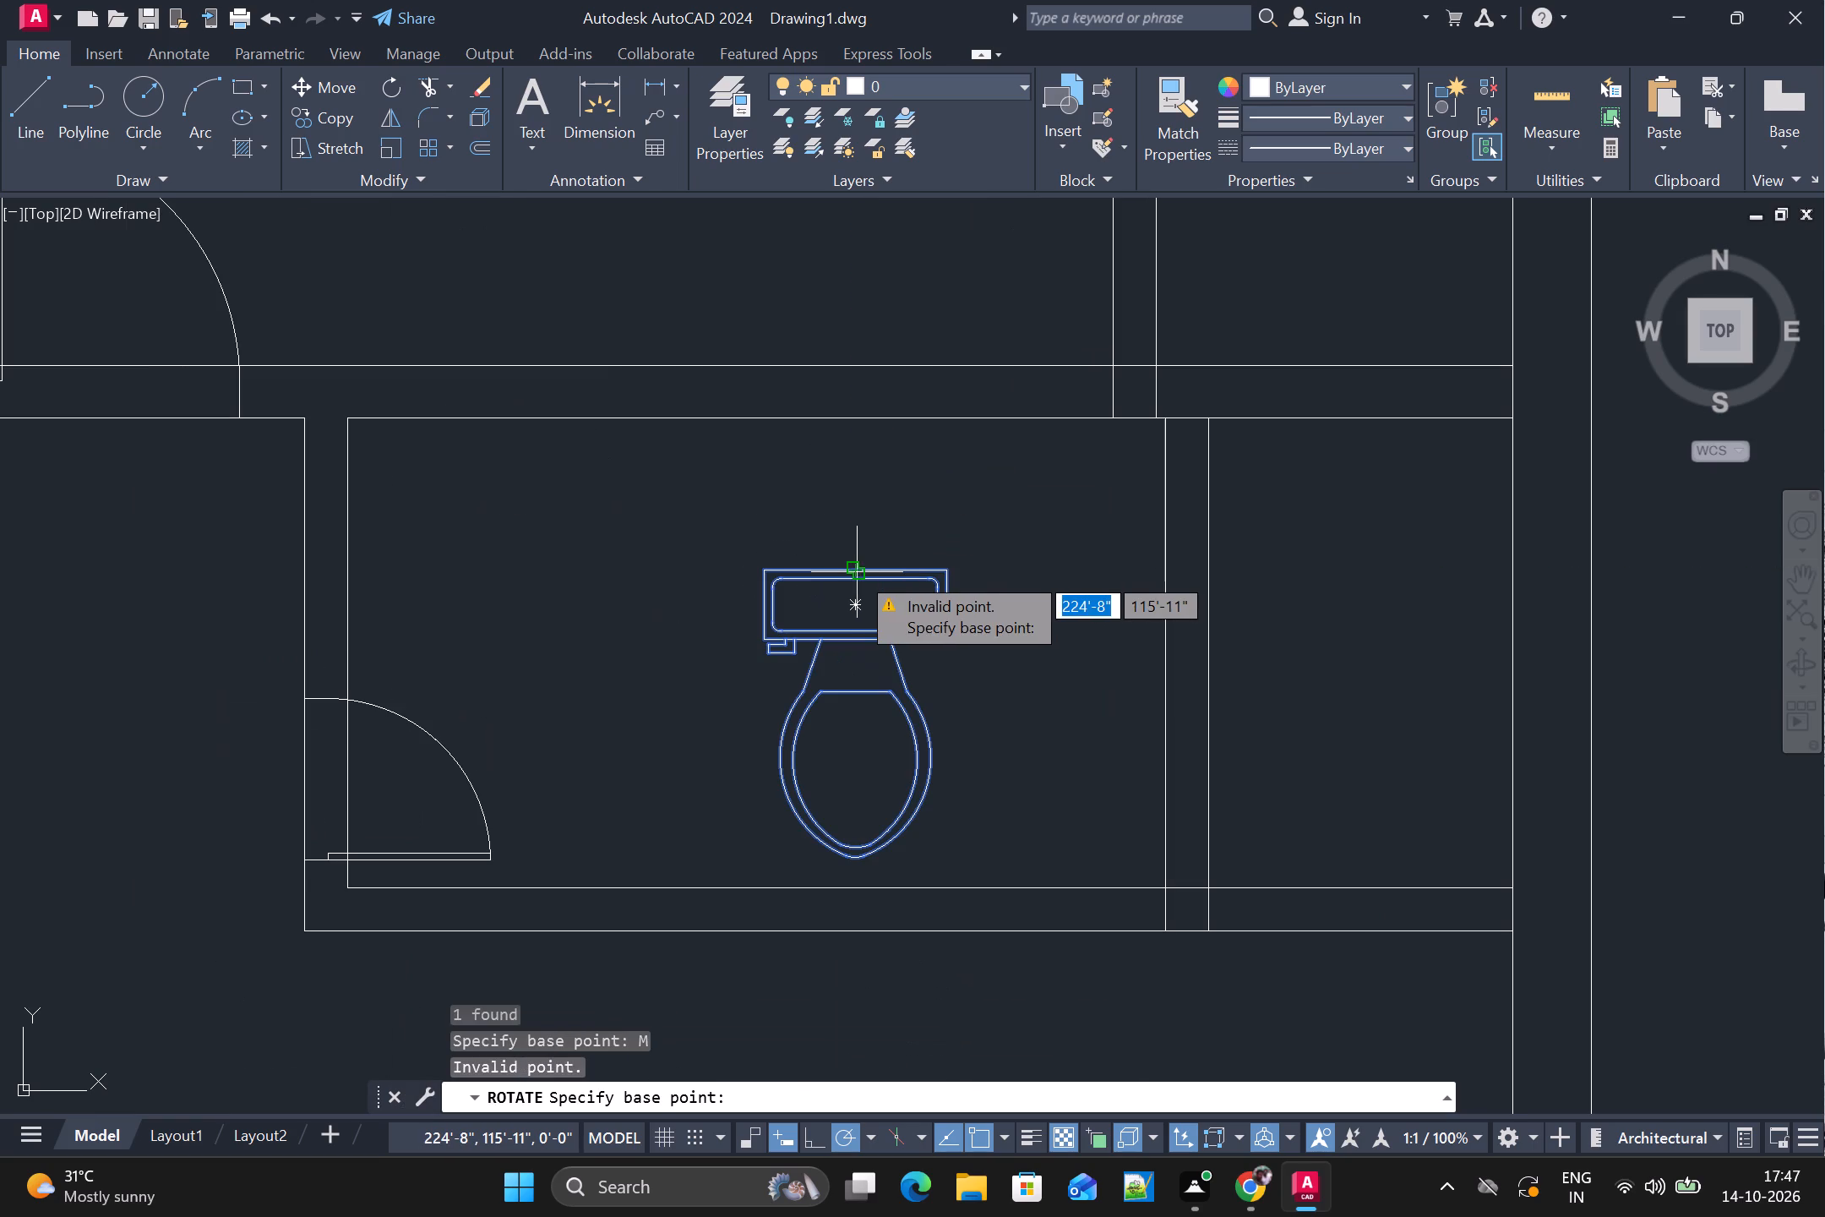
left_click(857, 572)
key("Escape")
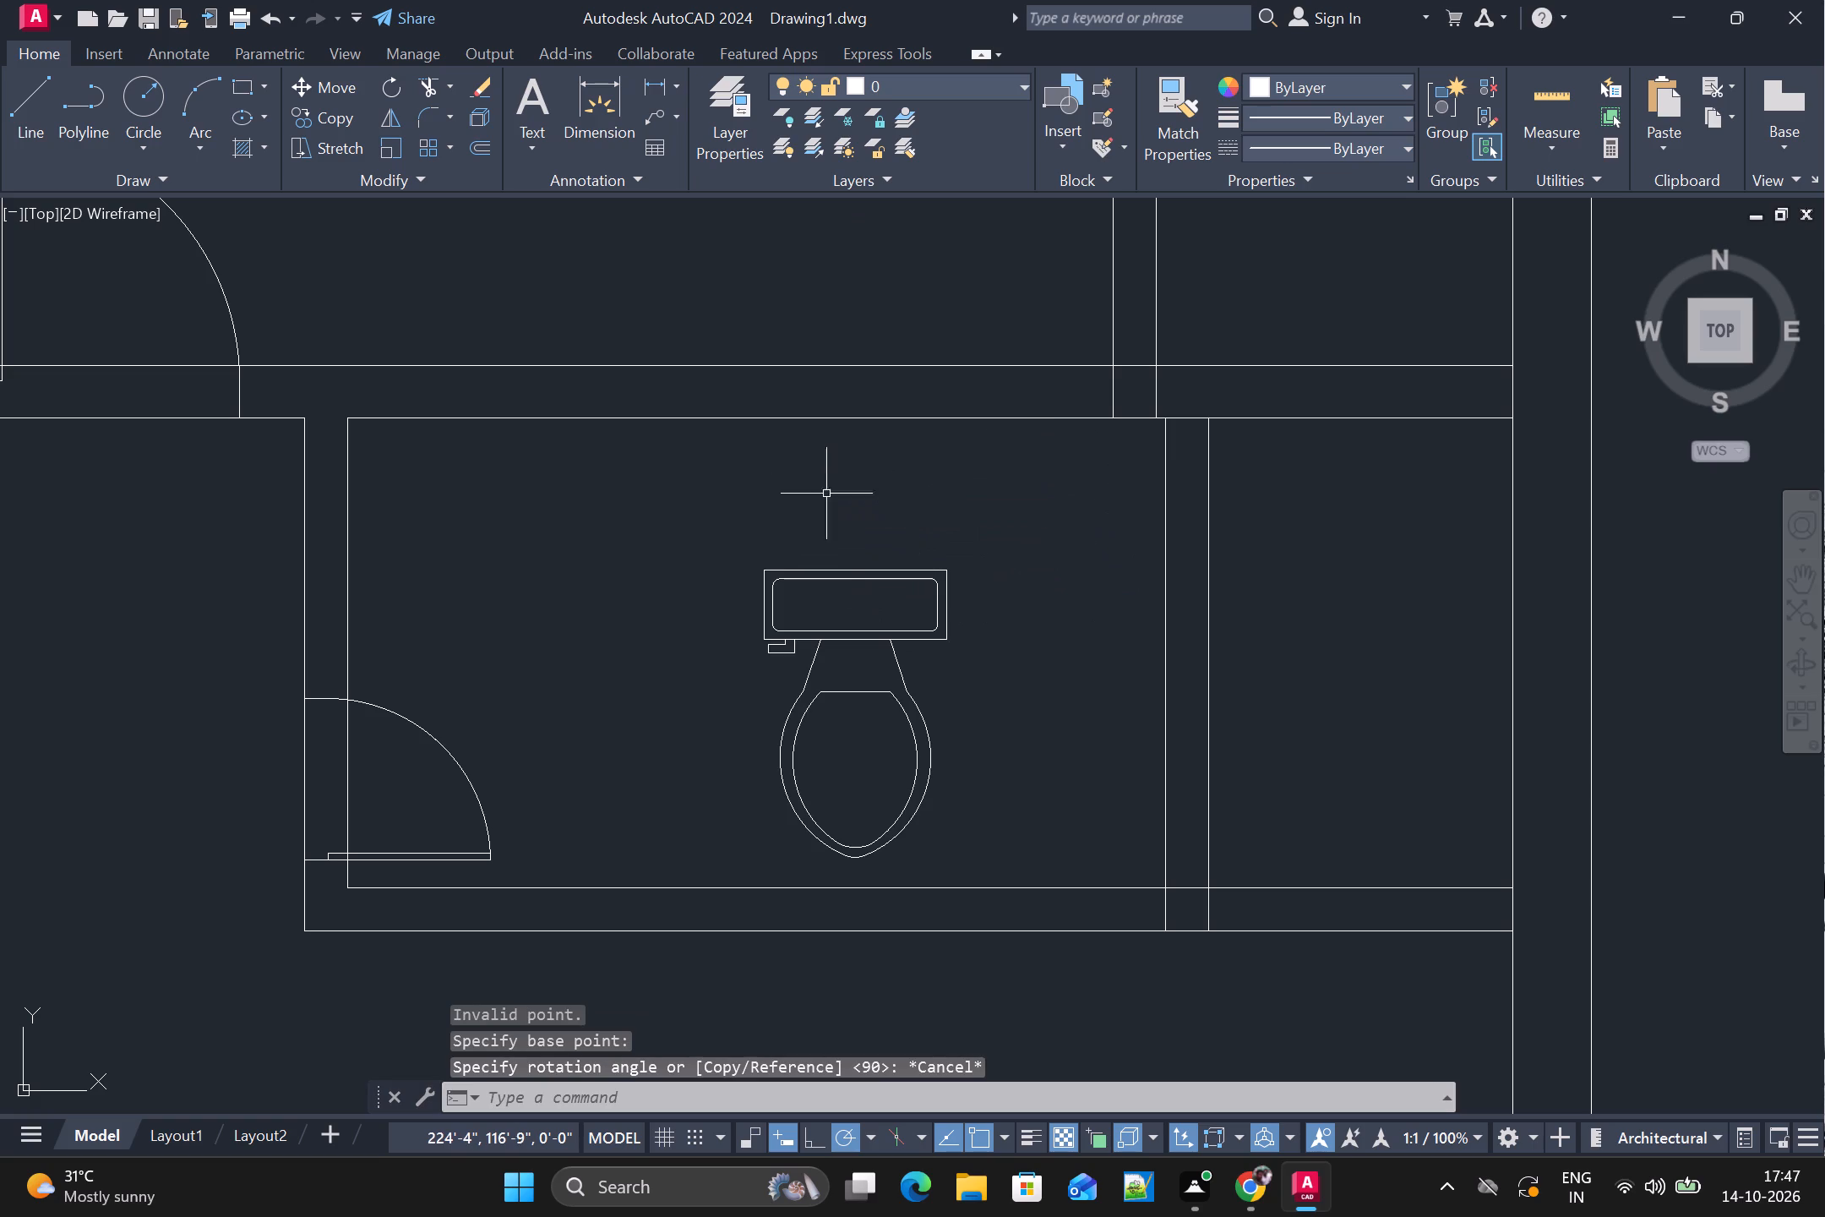
Move the copied toilet straight up so its tank's back edge sits against the upper wall of the enclosed room.
key("m")
key("space")
left_click(851, 567)
key("space")
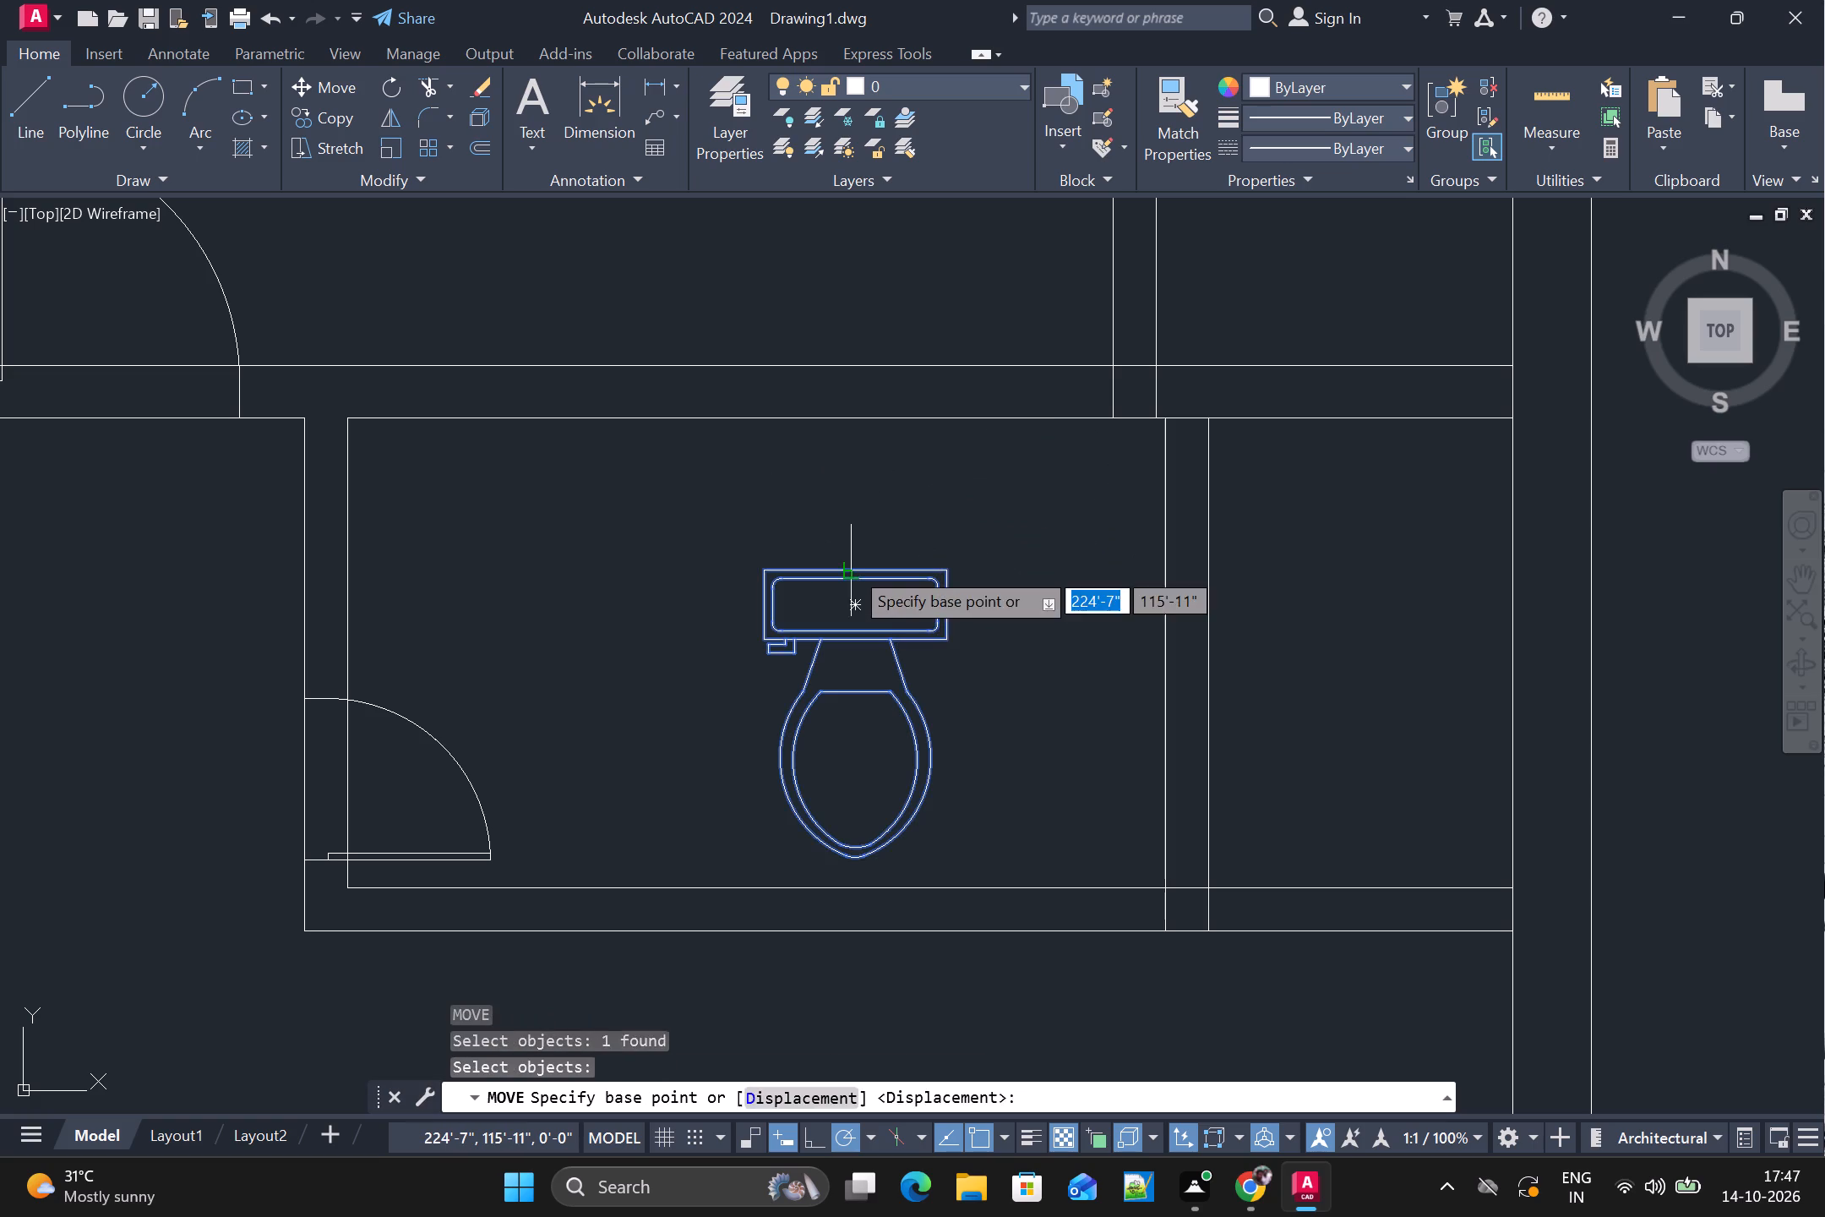
left_click(851, 567)
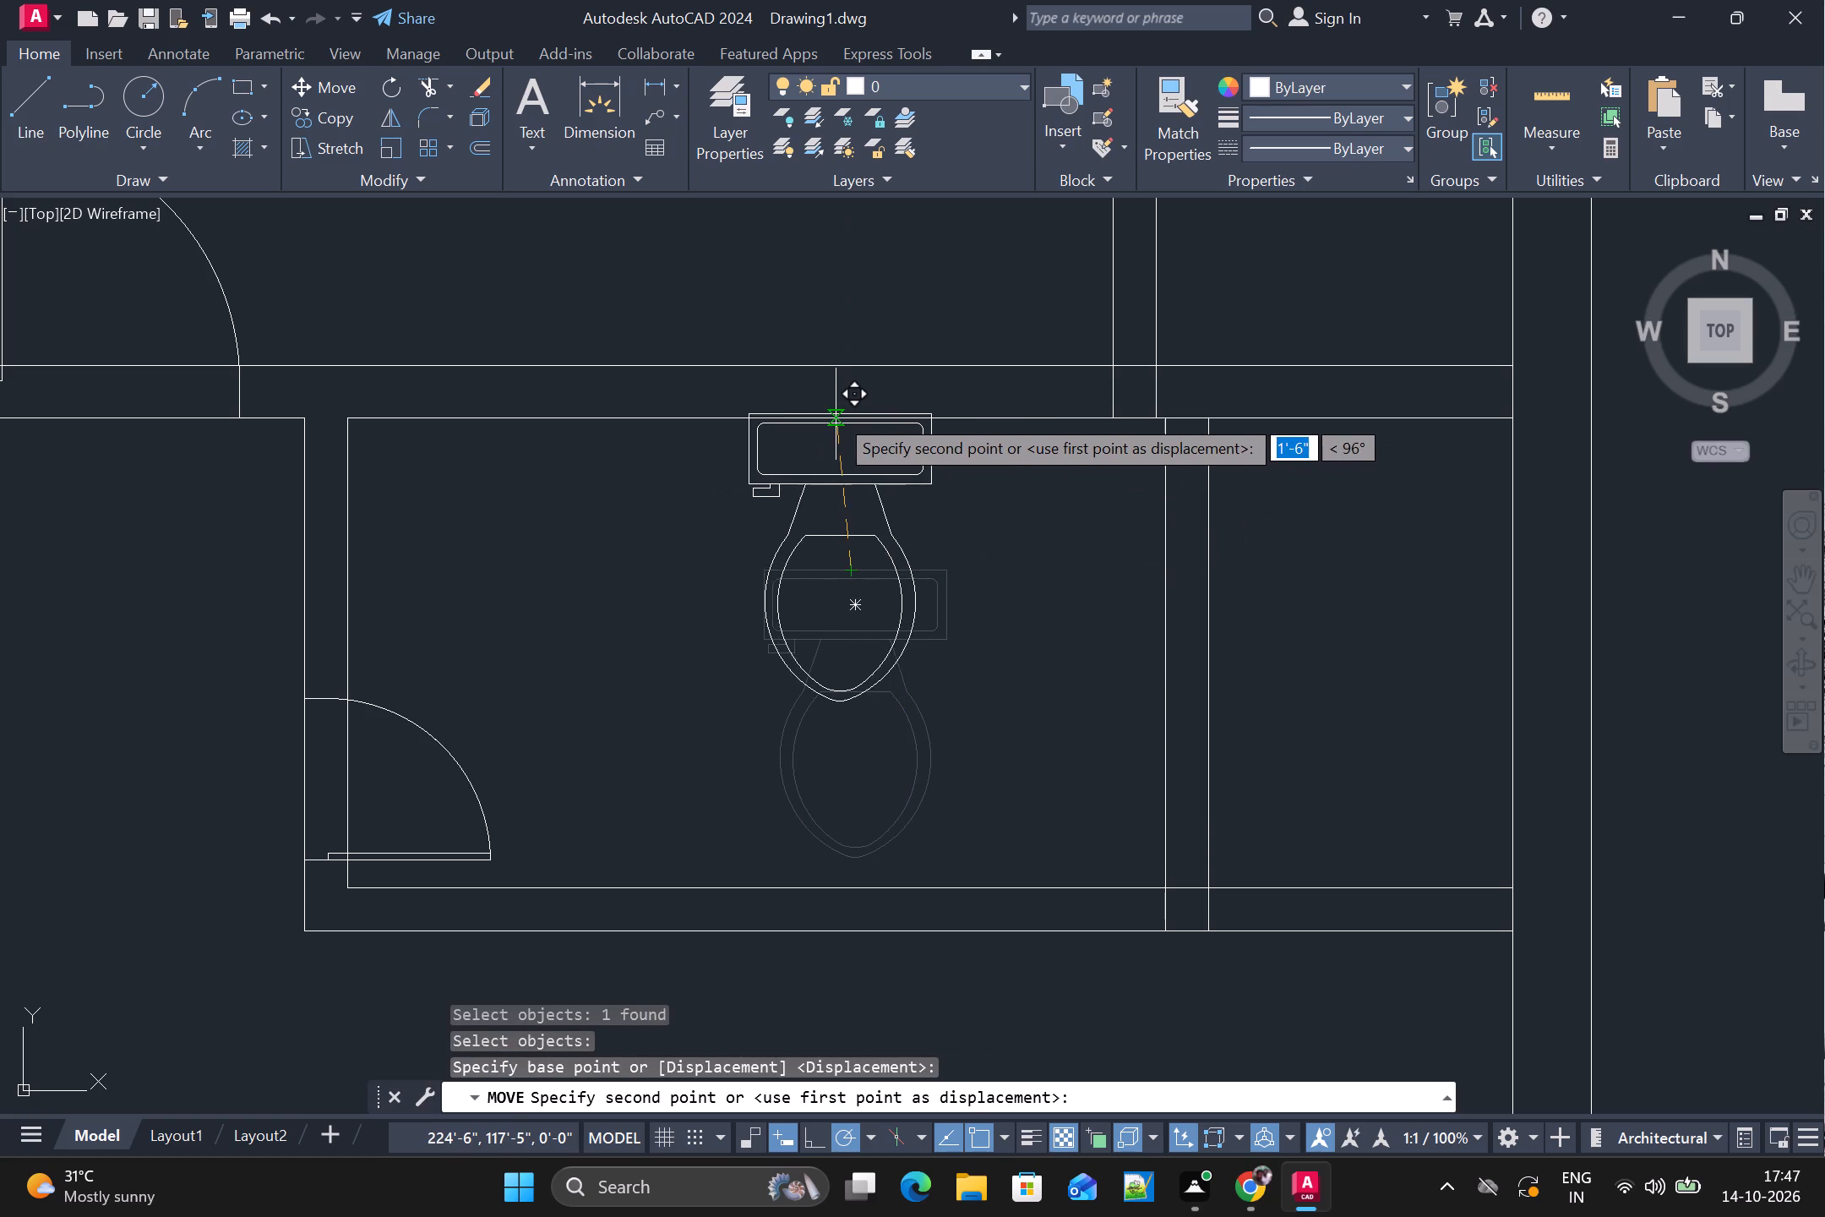
left_click(842, 418)
scroll(868, 484, "down", 2)
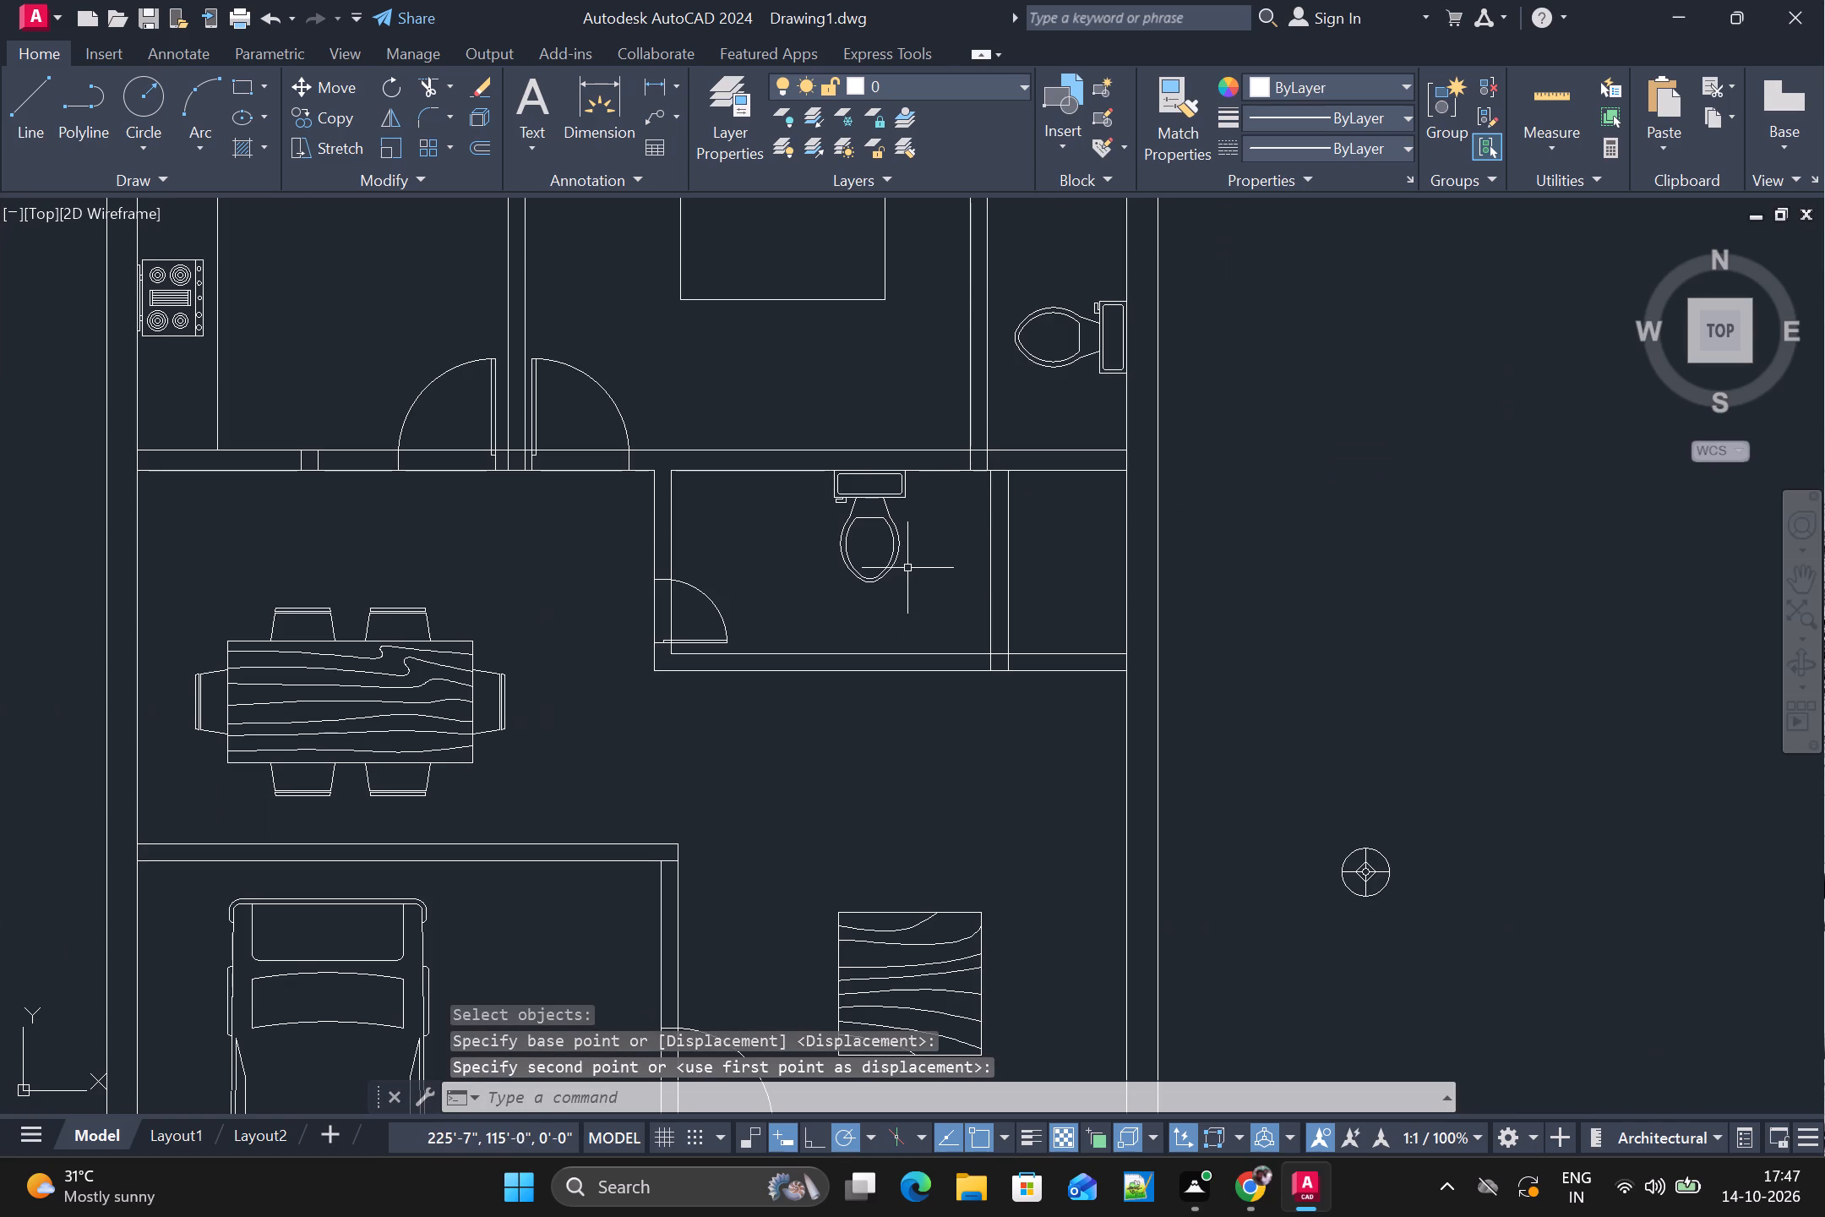
scroll(907, 576, "down", 1)
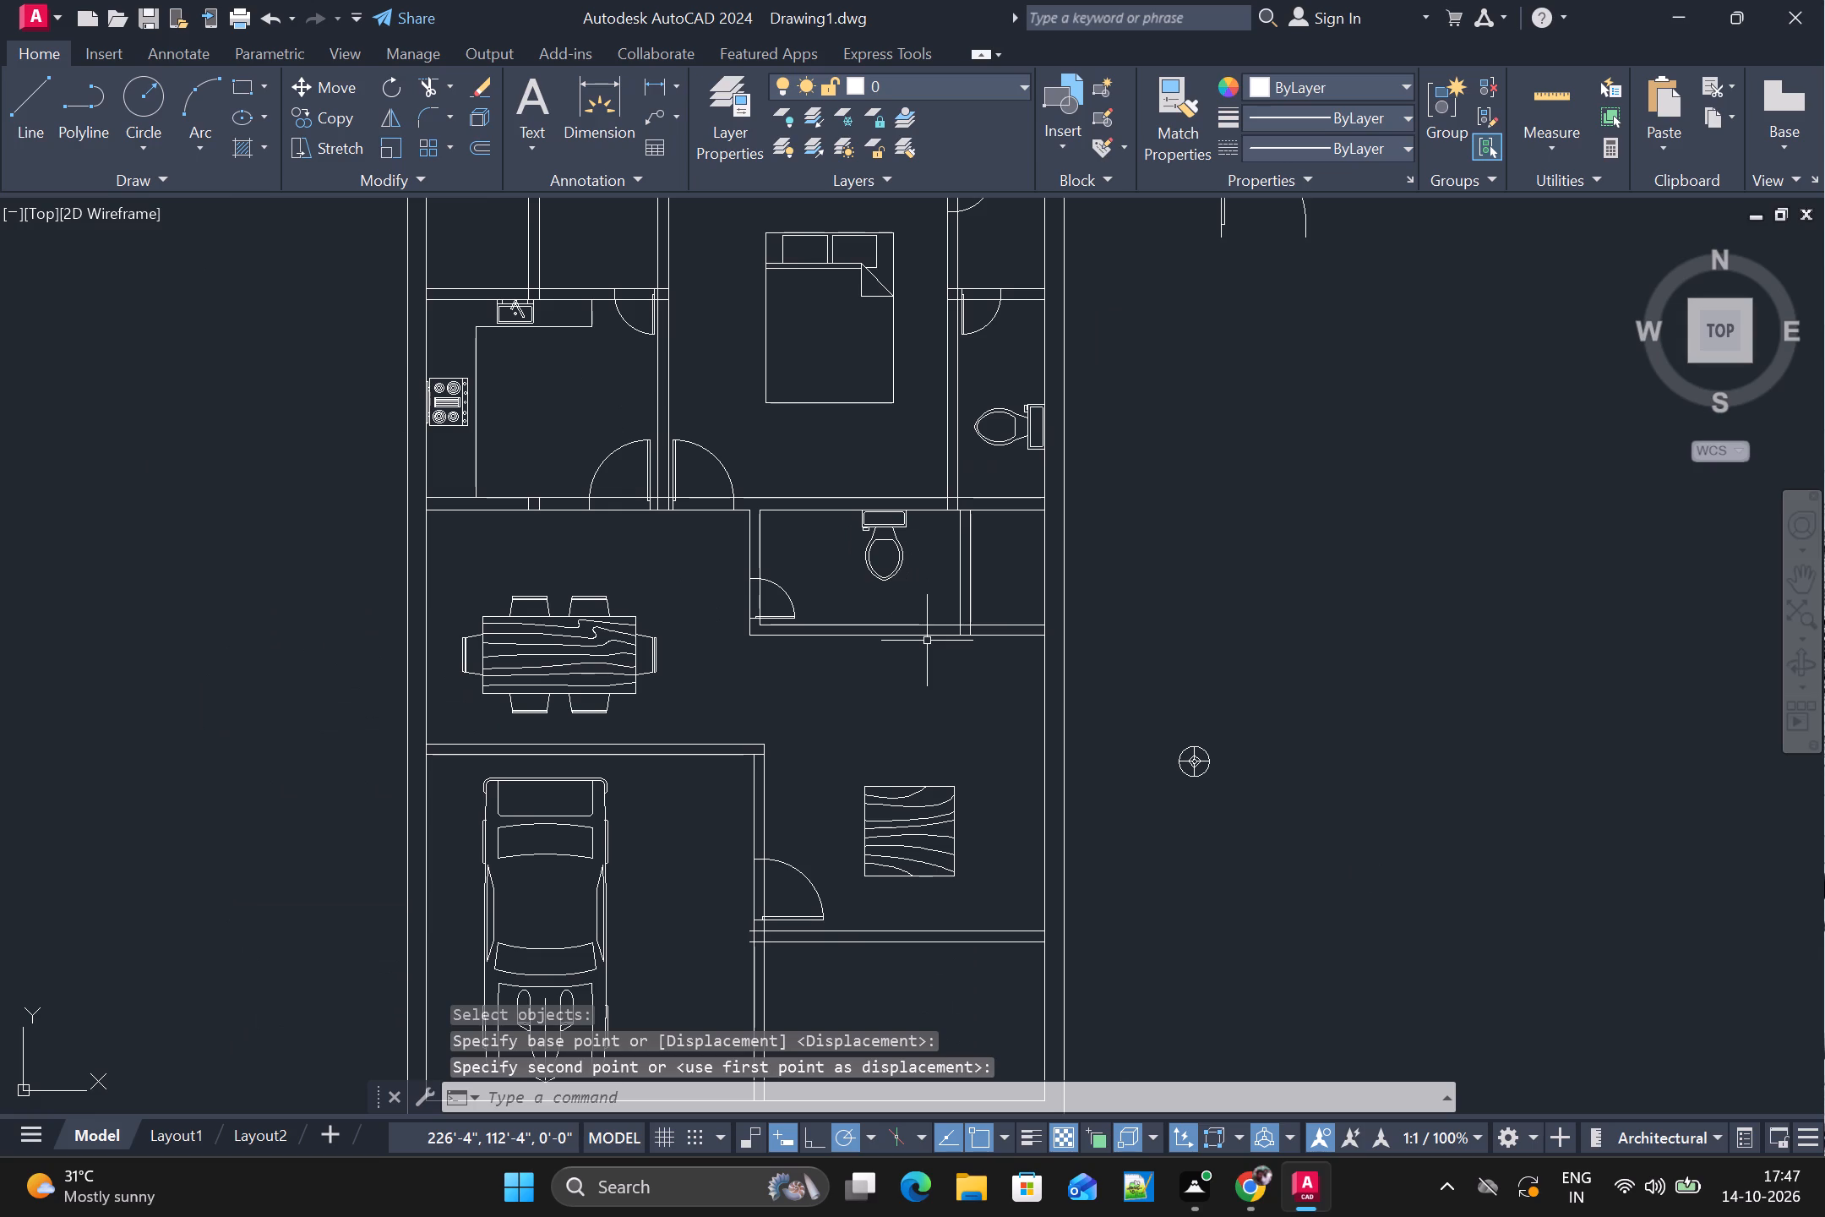
scroll(920, 645, "down", 1)
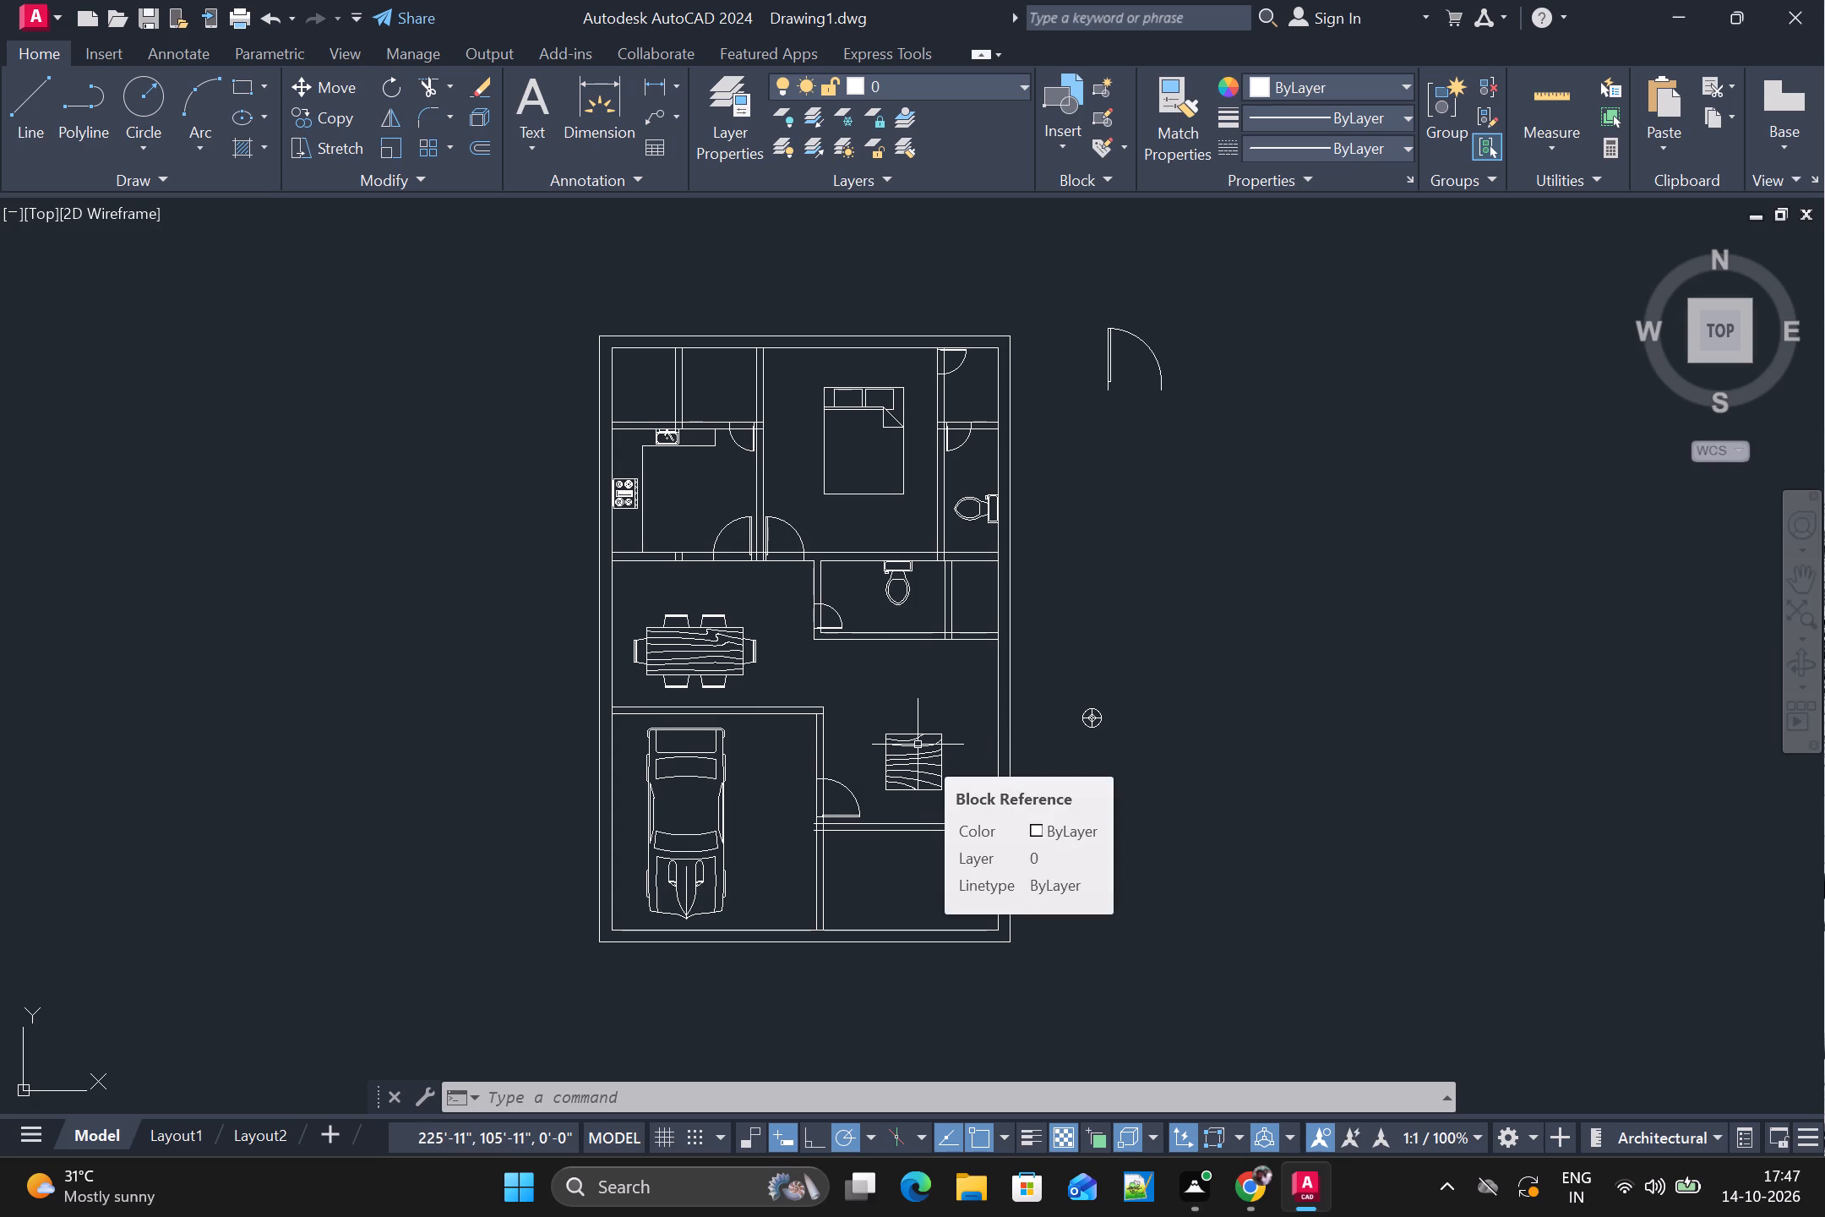
Scale the dining set block down to roughly two-thirds of its size about the tabletop's upper-left corner.
left_click(660, 636)
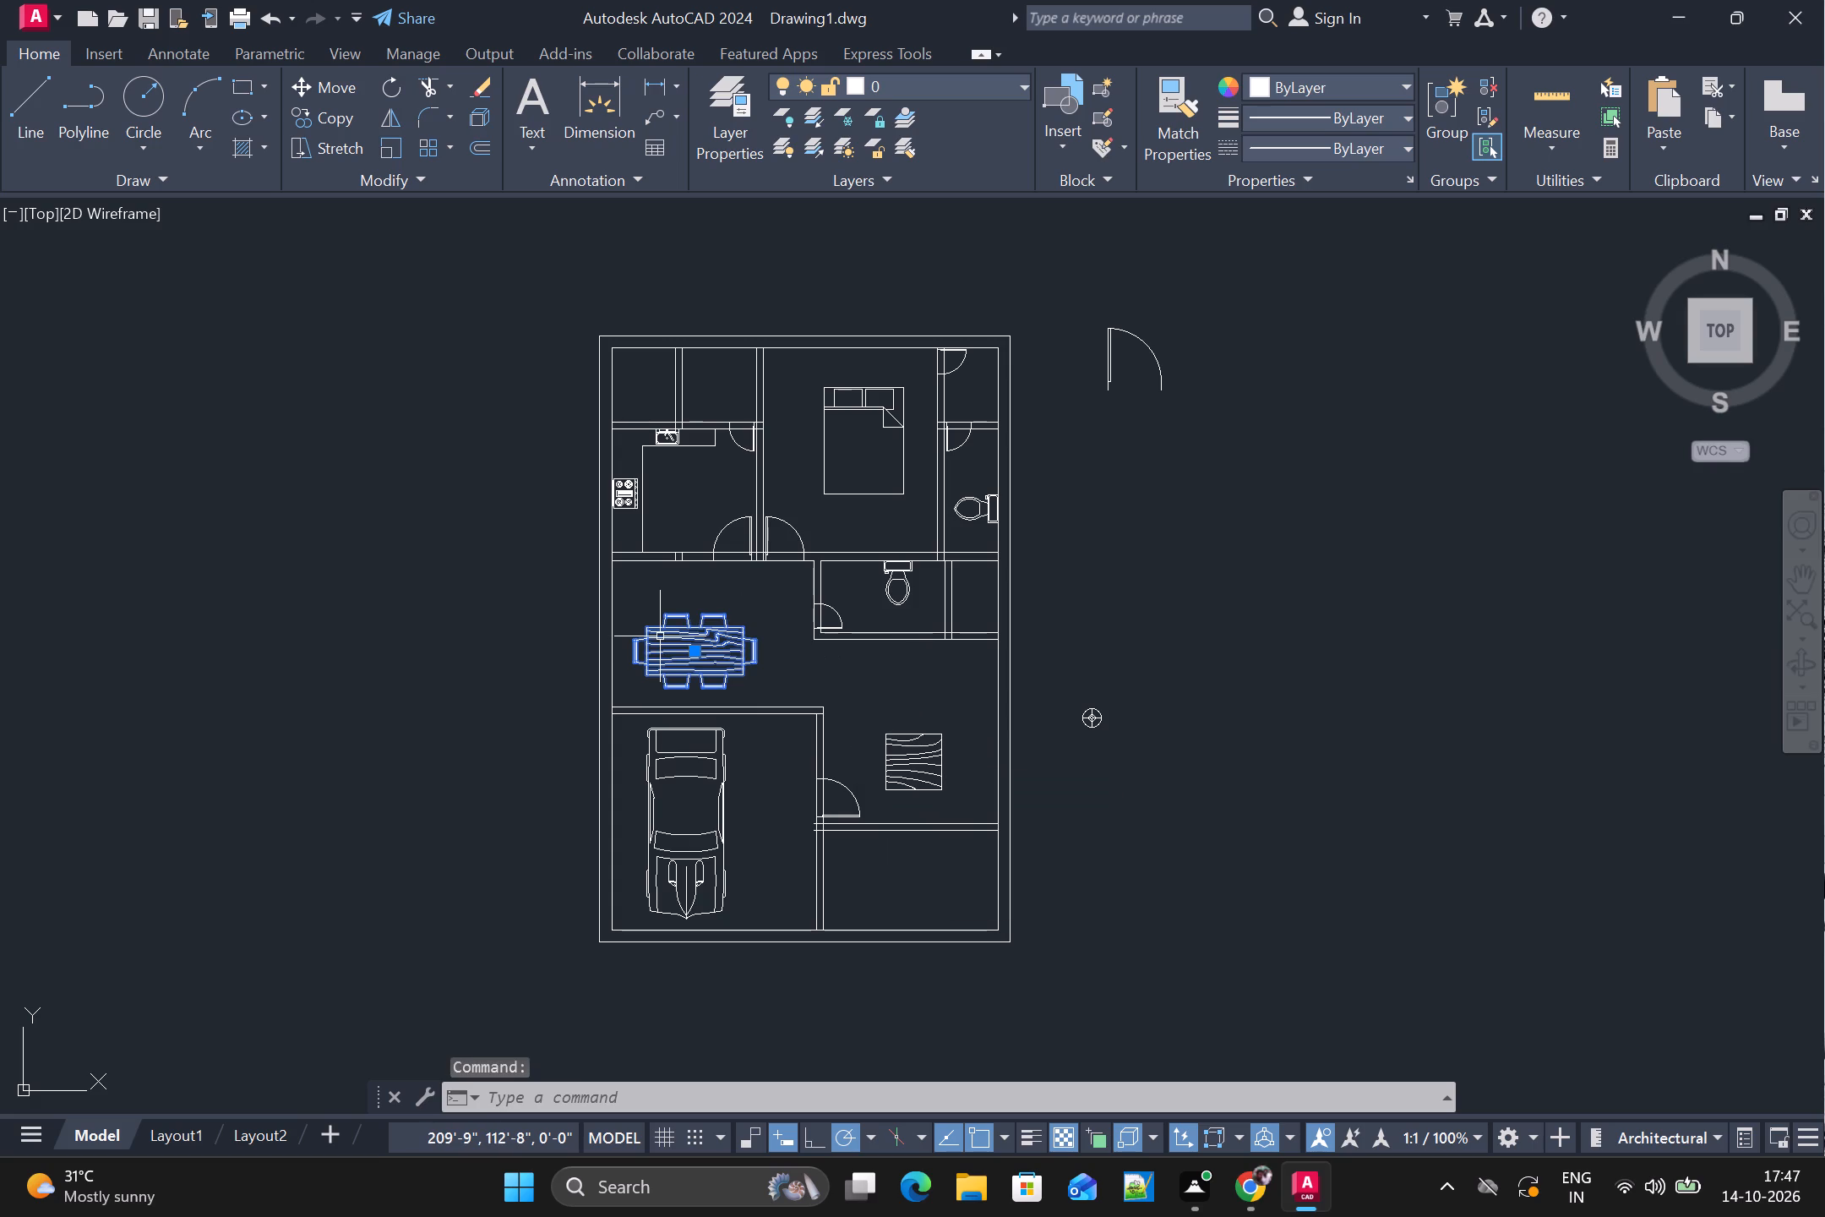
type("SC")
key("space")
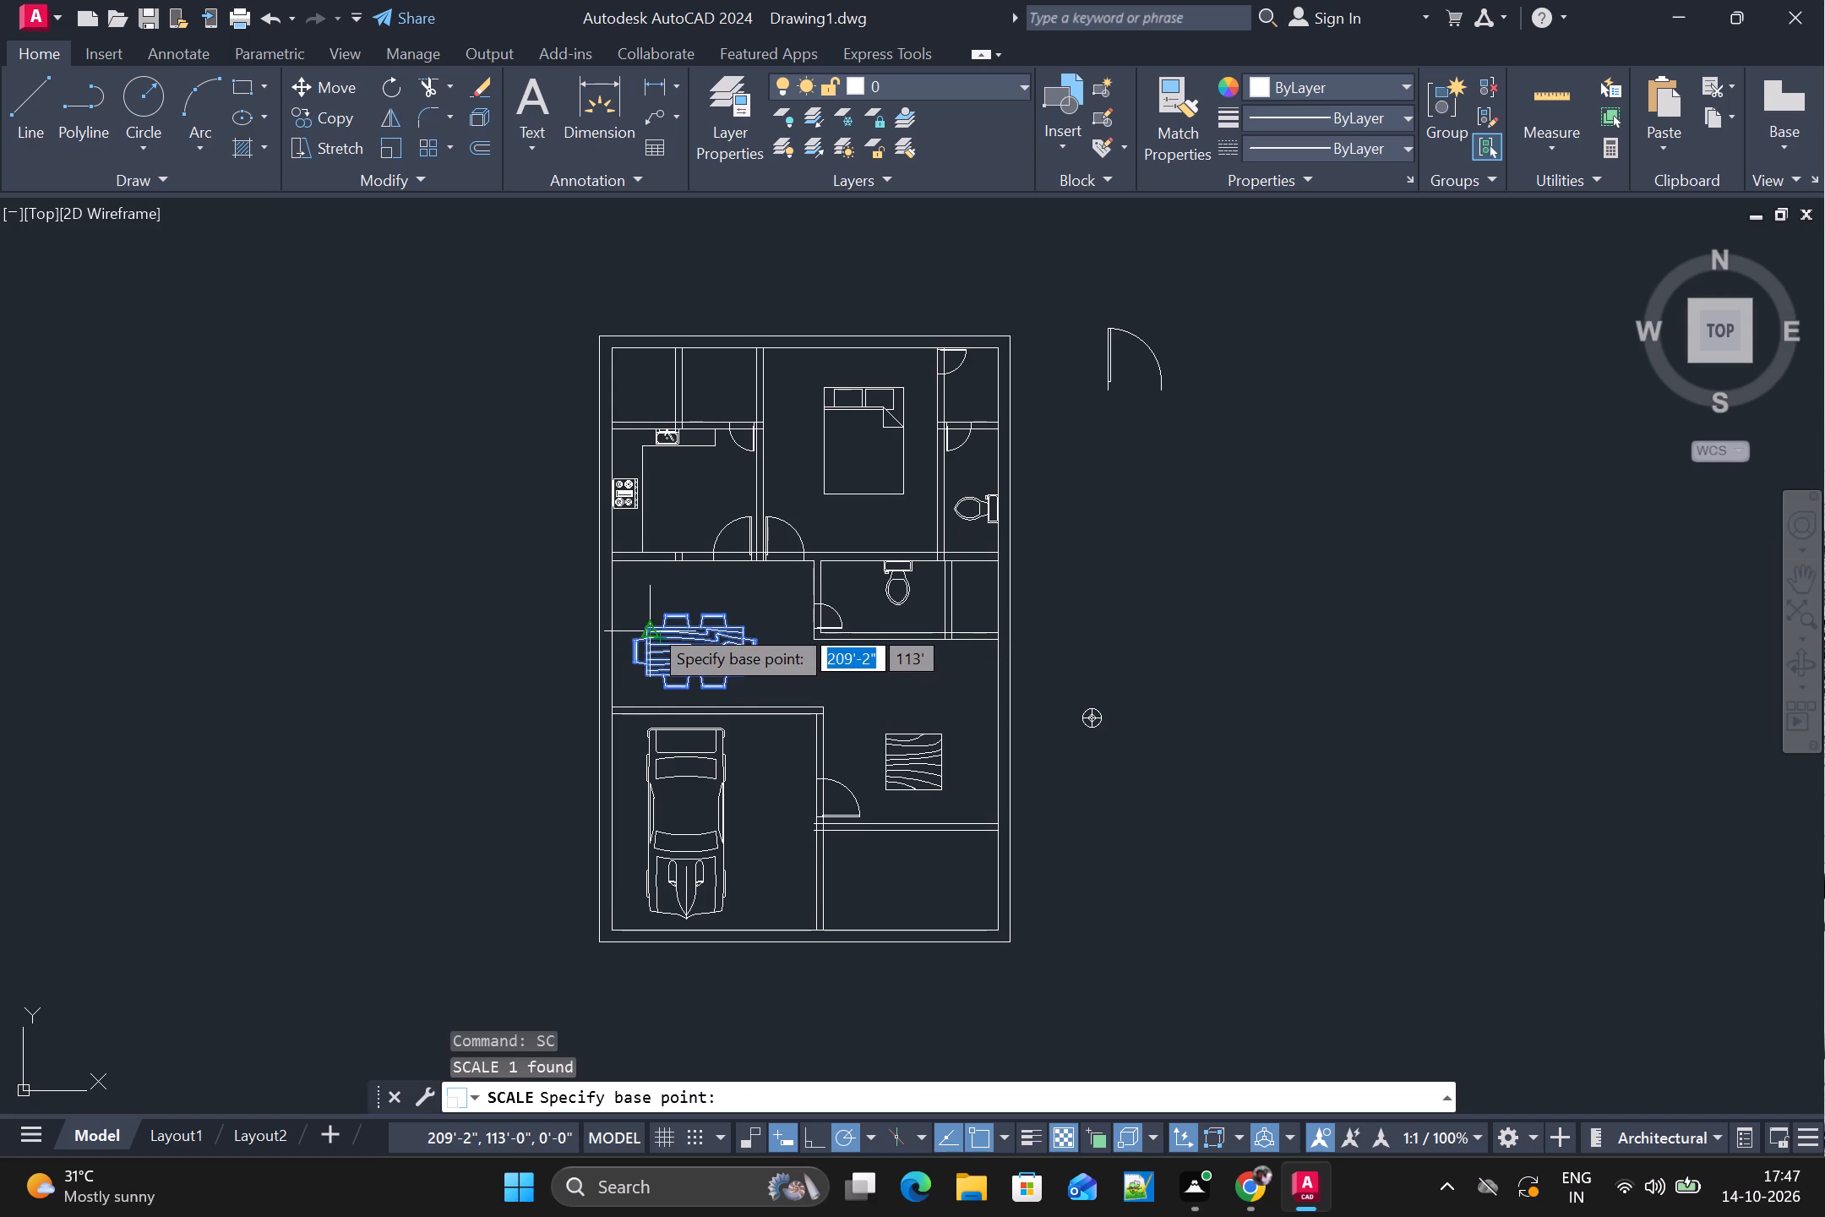
left_click(650, 625)
left_click(691, 652)
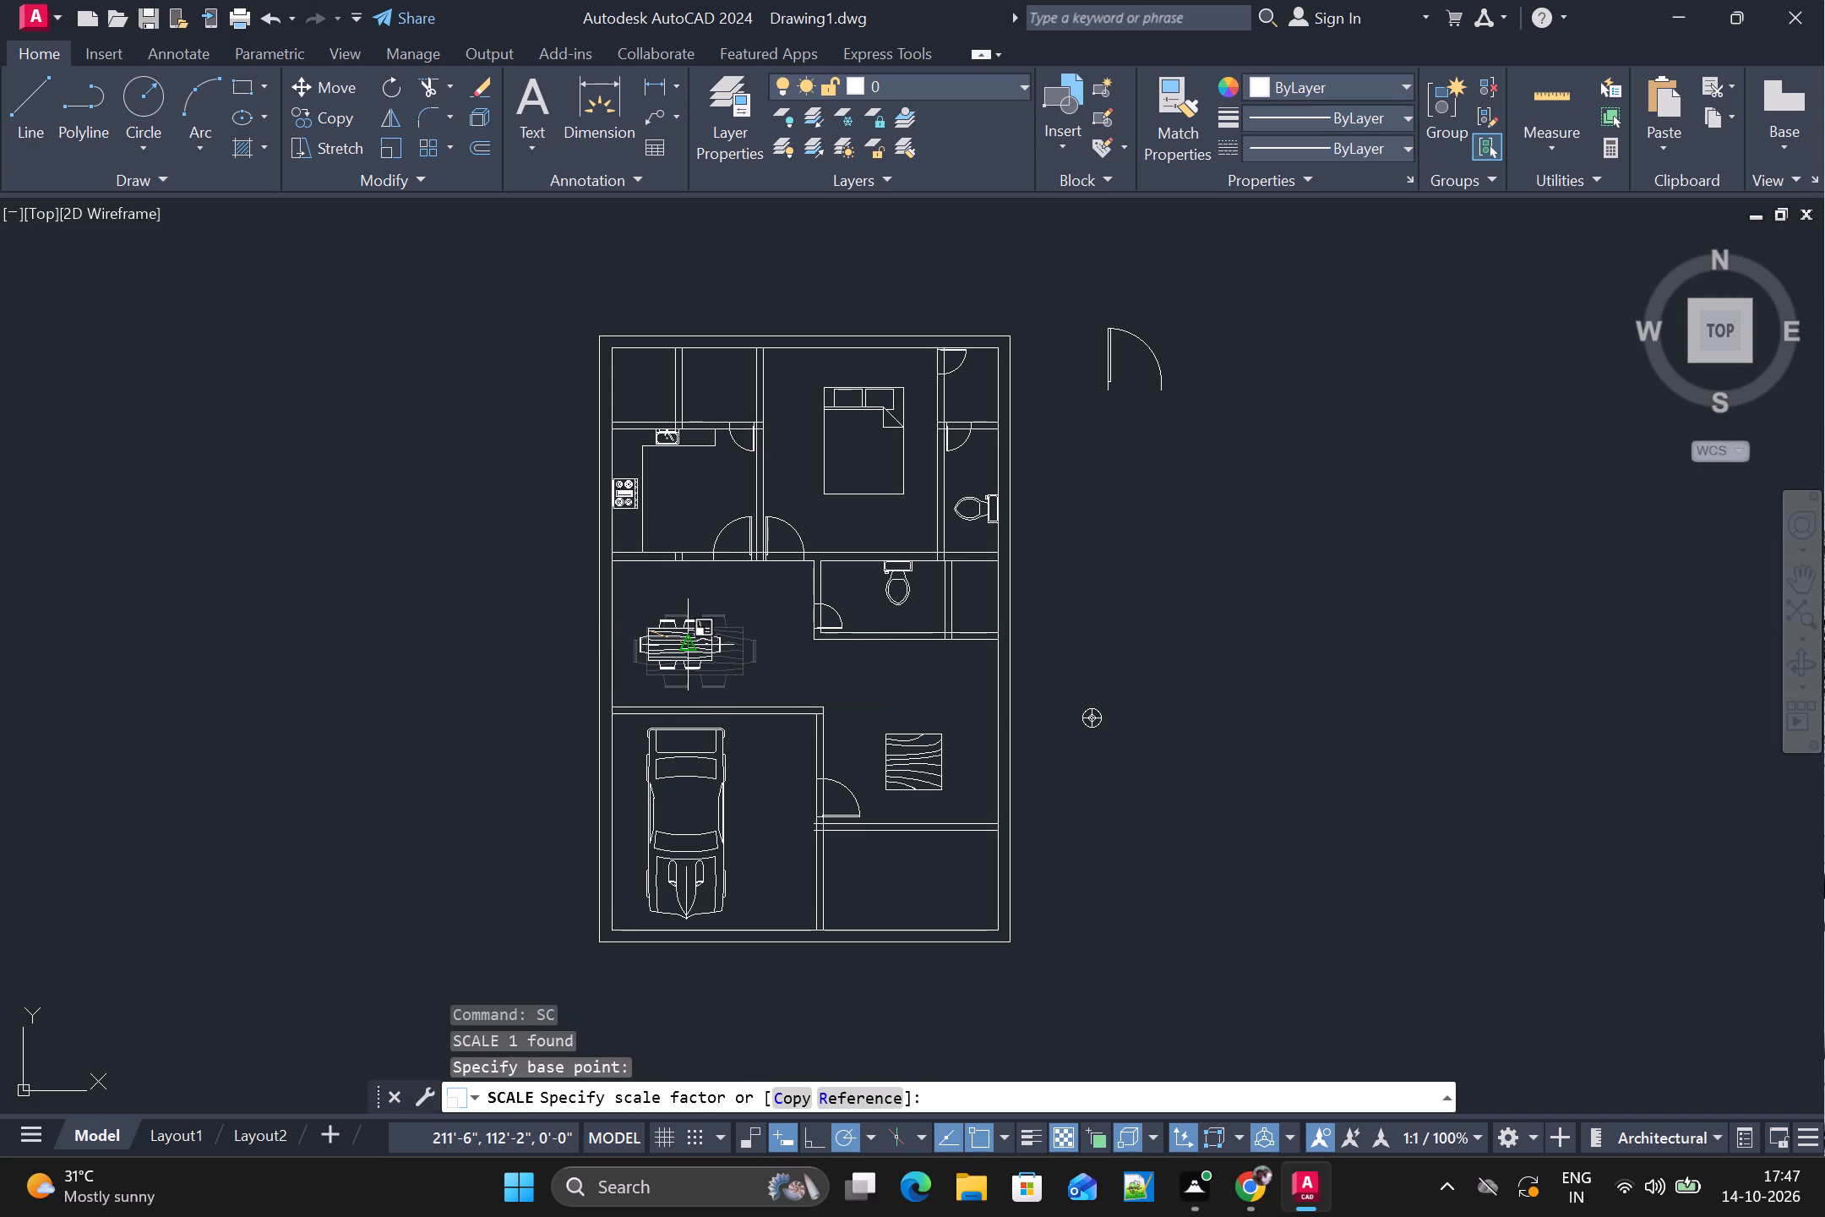
Move the scaled dining set slightly down toward the wall above the car.
scroll(691, 634, "up", 1)
left_click(681, 648)
left_click_drag(681, 648, 684, 683)
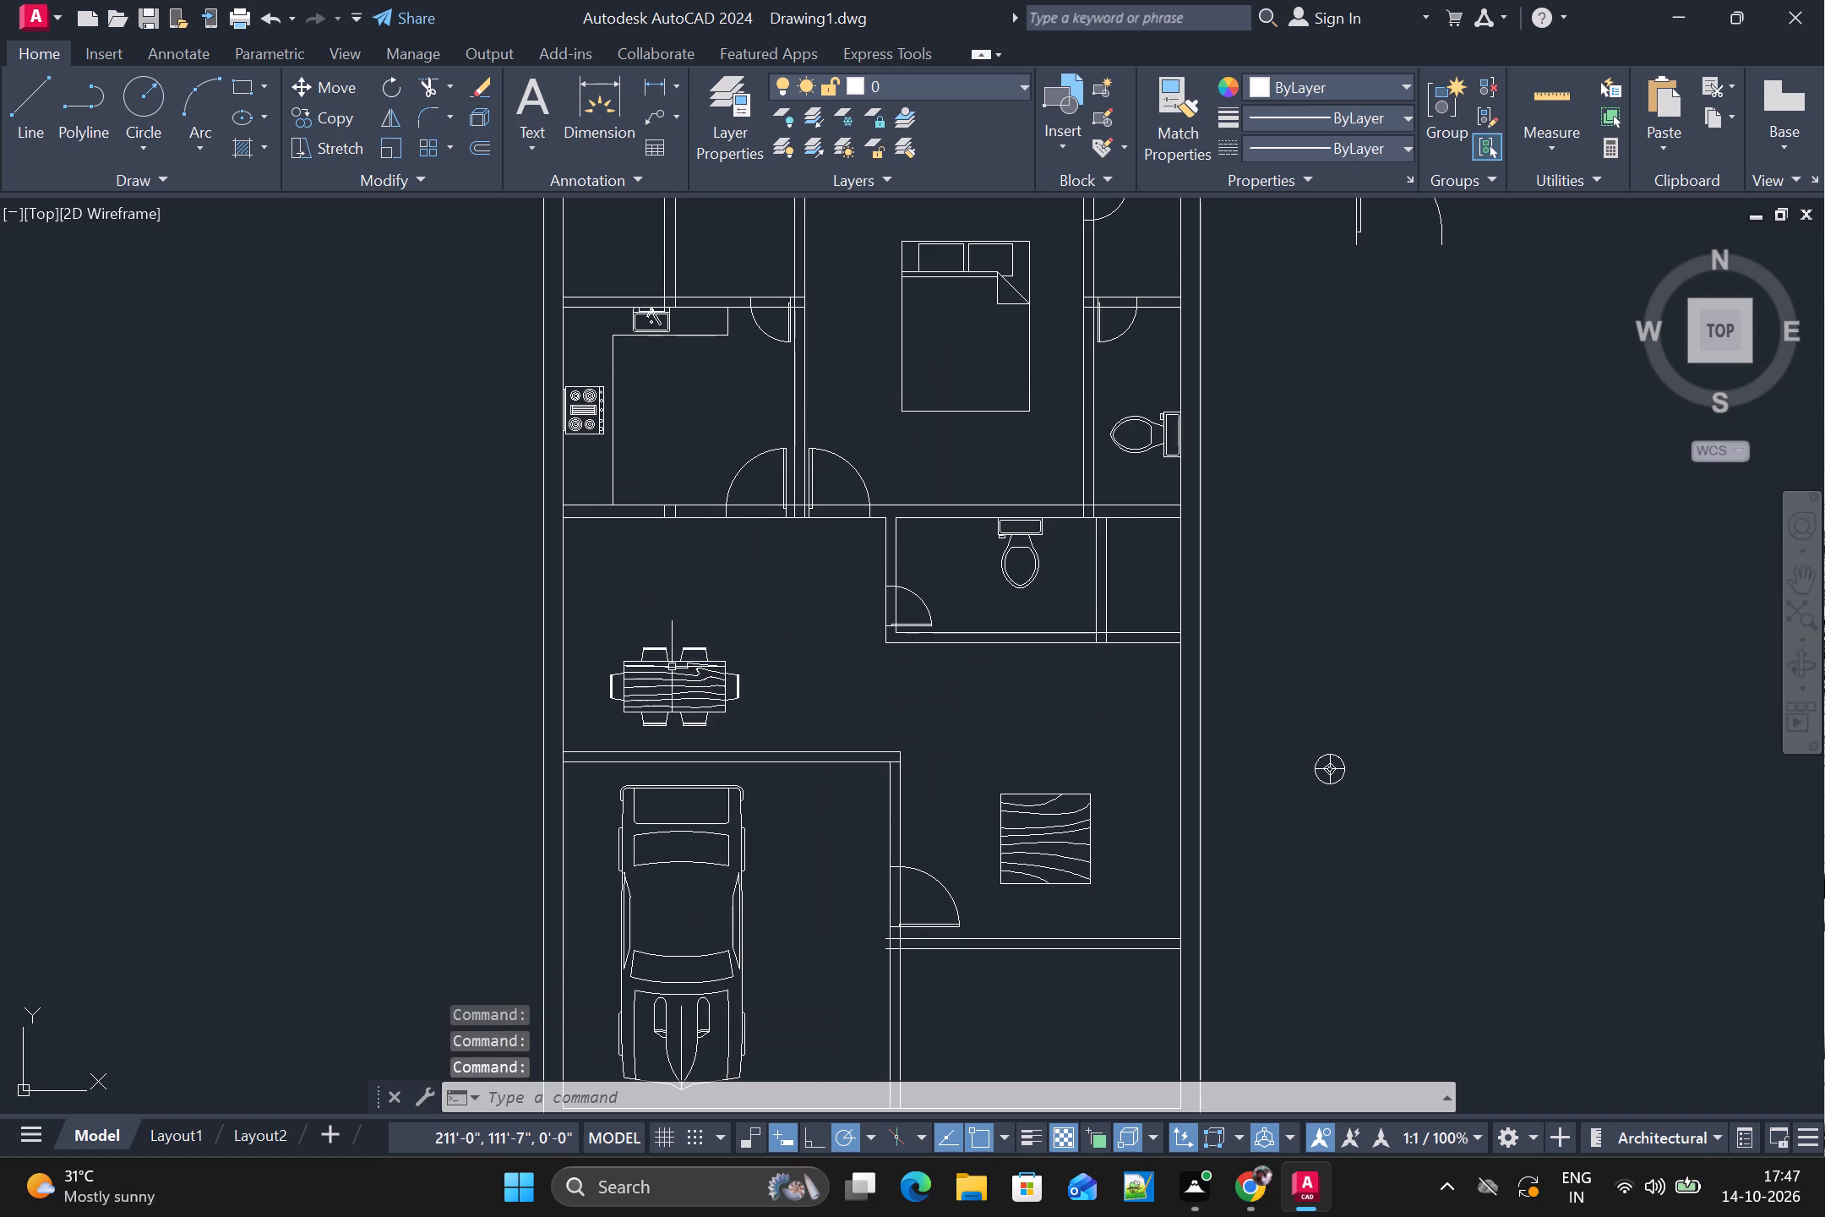
left_click_drag(675, 680, 675, 668)
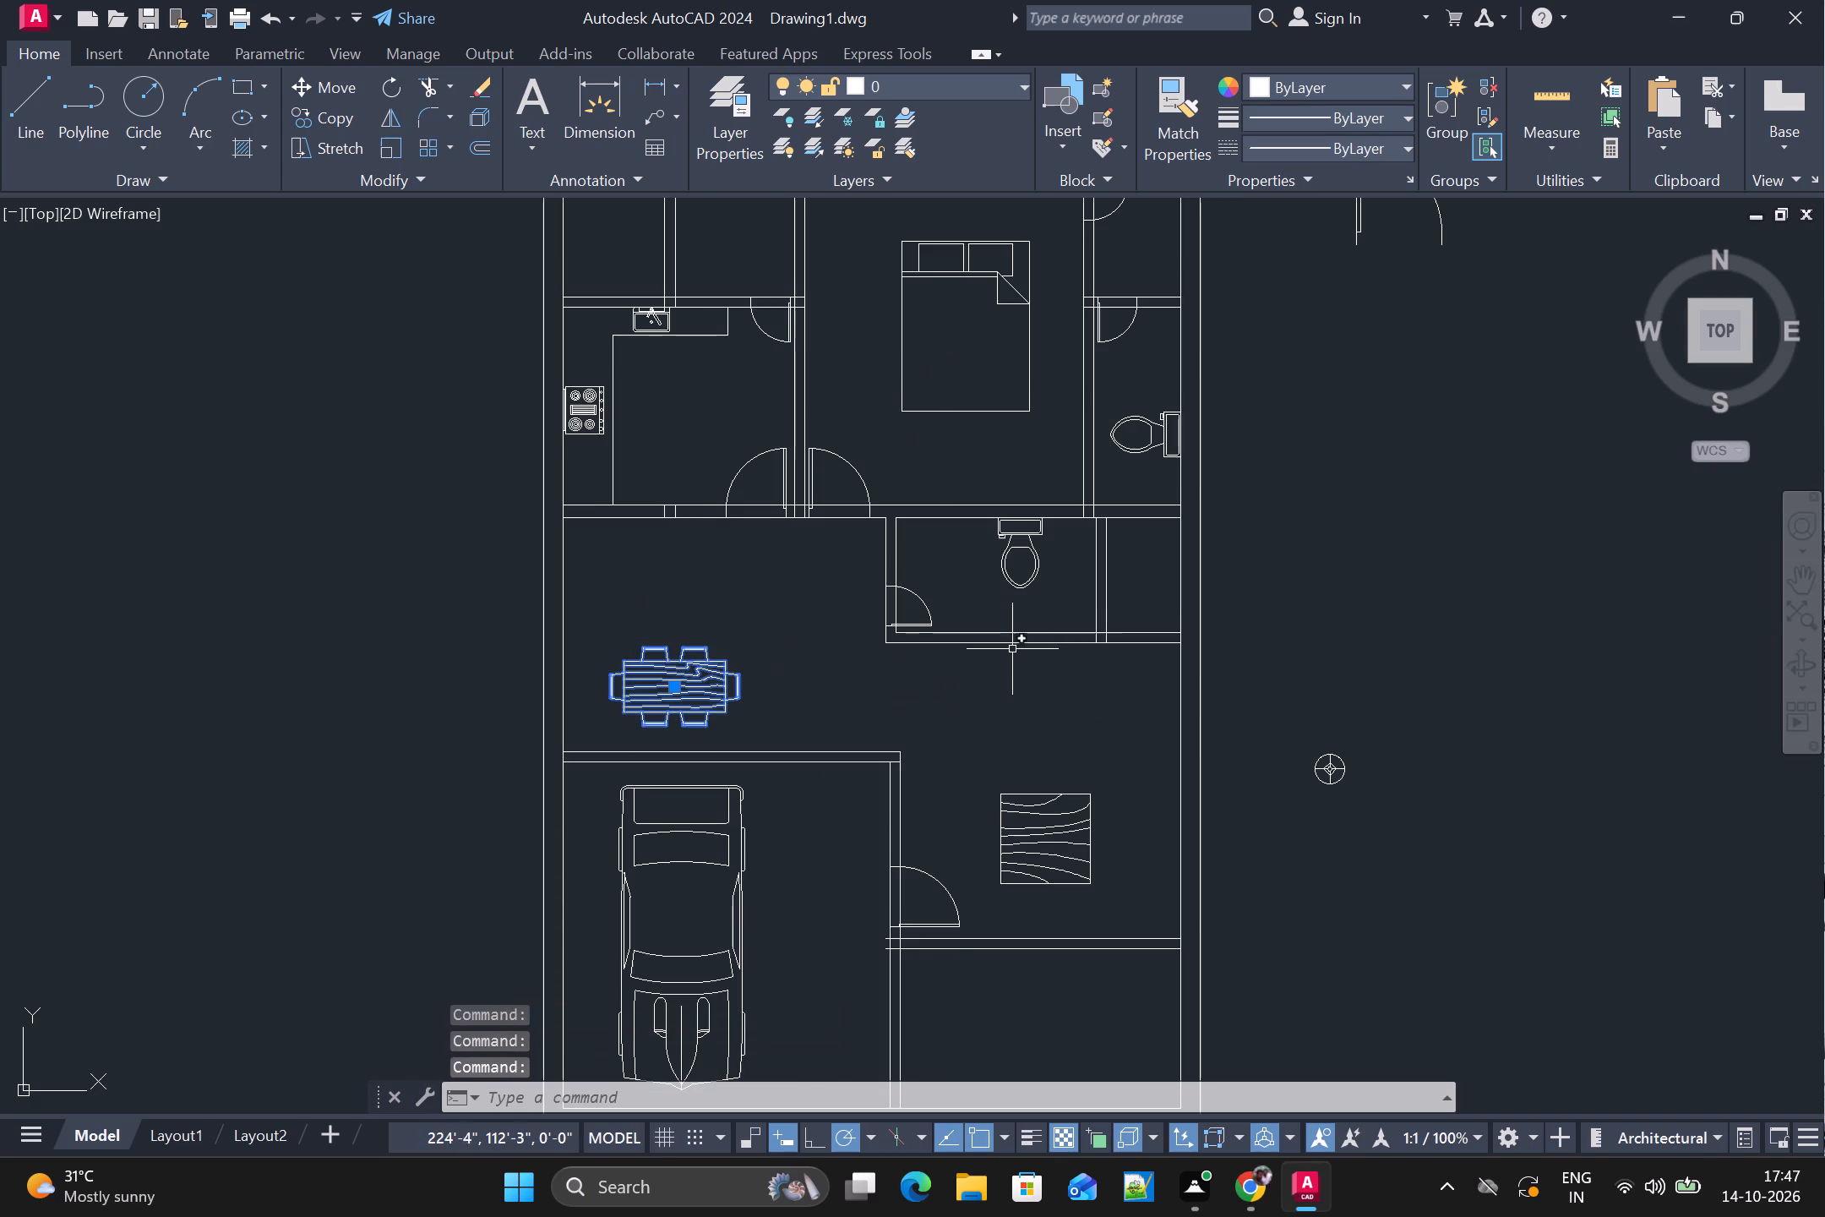
key("Escape")
Insert the recent Chair - Desk block between the square wooden table and the outer right wall.
scroll(863, 648, "down", 1)
middle_click_drag(1003, 728, 978, 715)
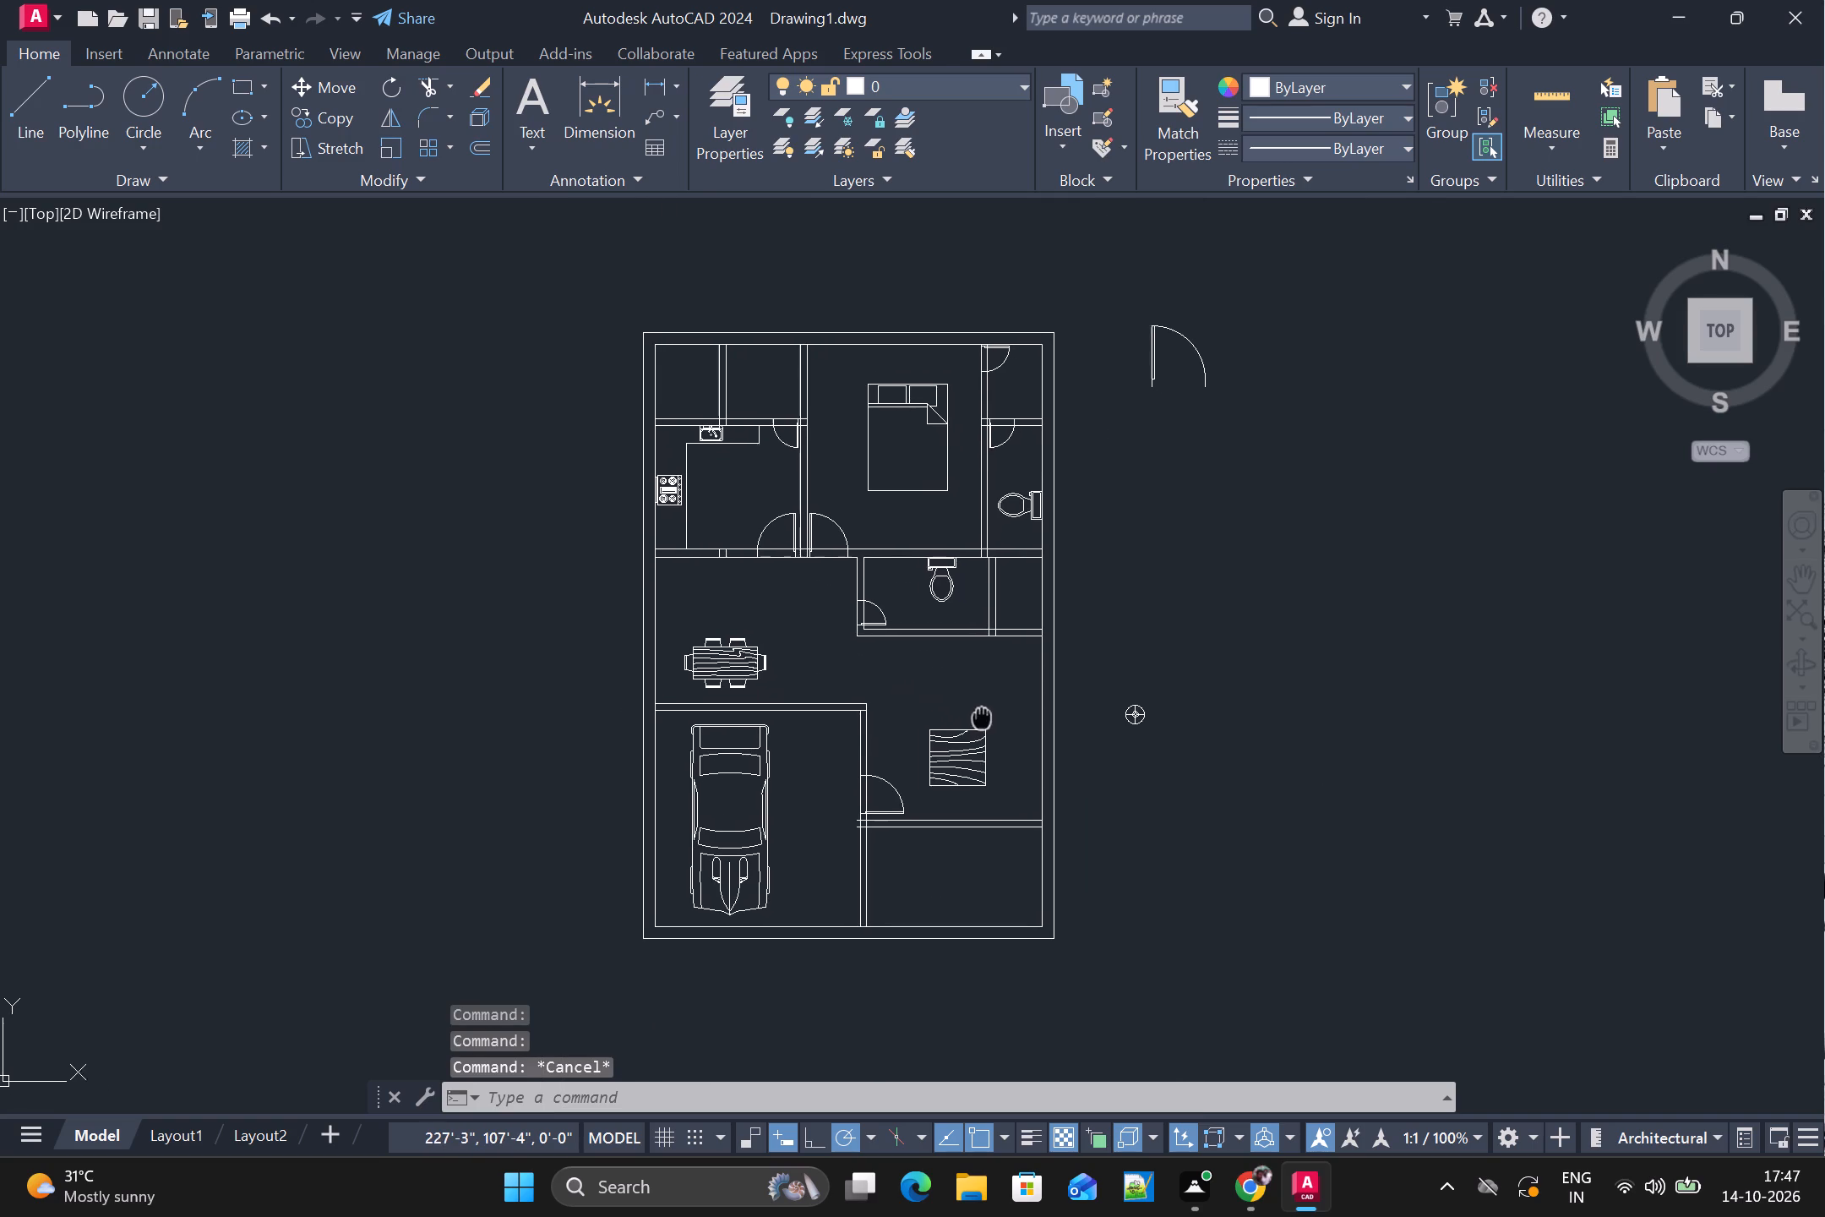
middle_click_drag(978, 715, 968, 706)
scroll(973, 713, "up", 2)
scroll(935, 735, "down", 1)
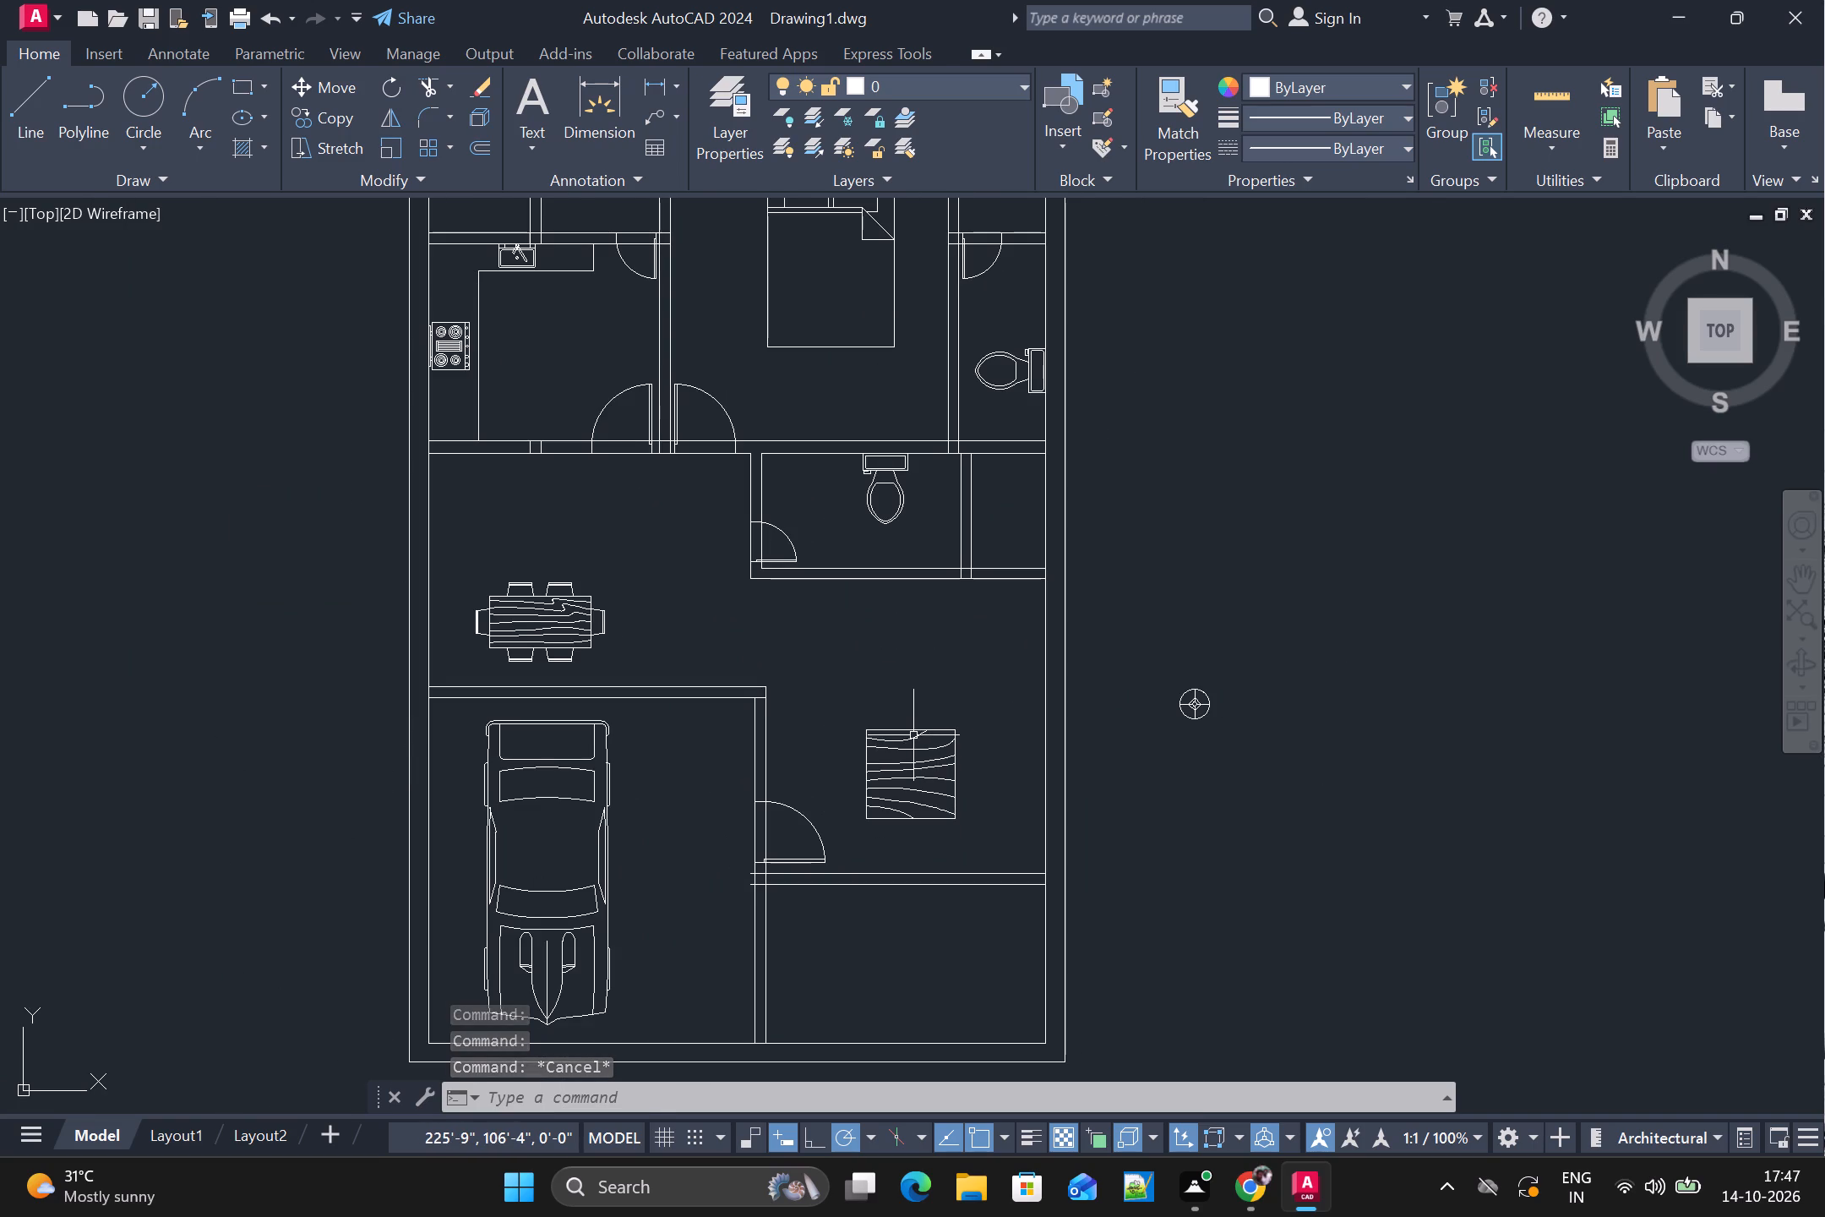
middle_click_drag(913, 736, 902, 691)
scroll(994, 659, "down", 1)
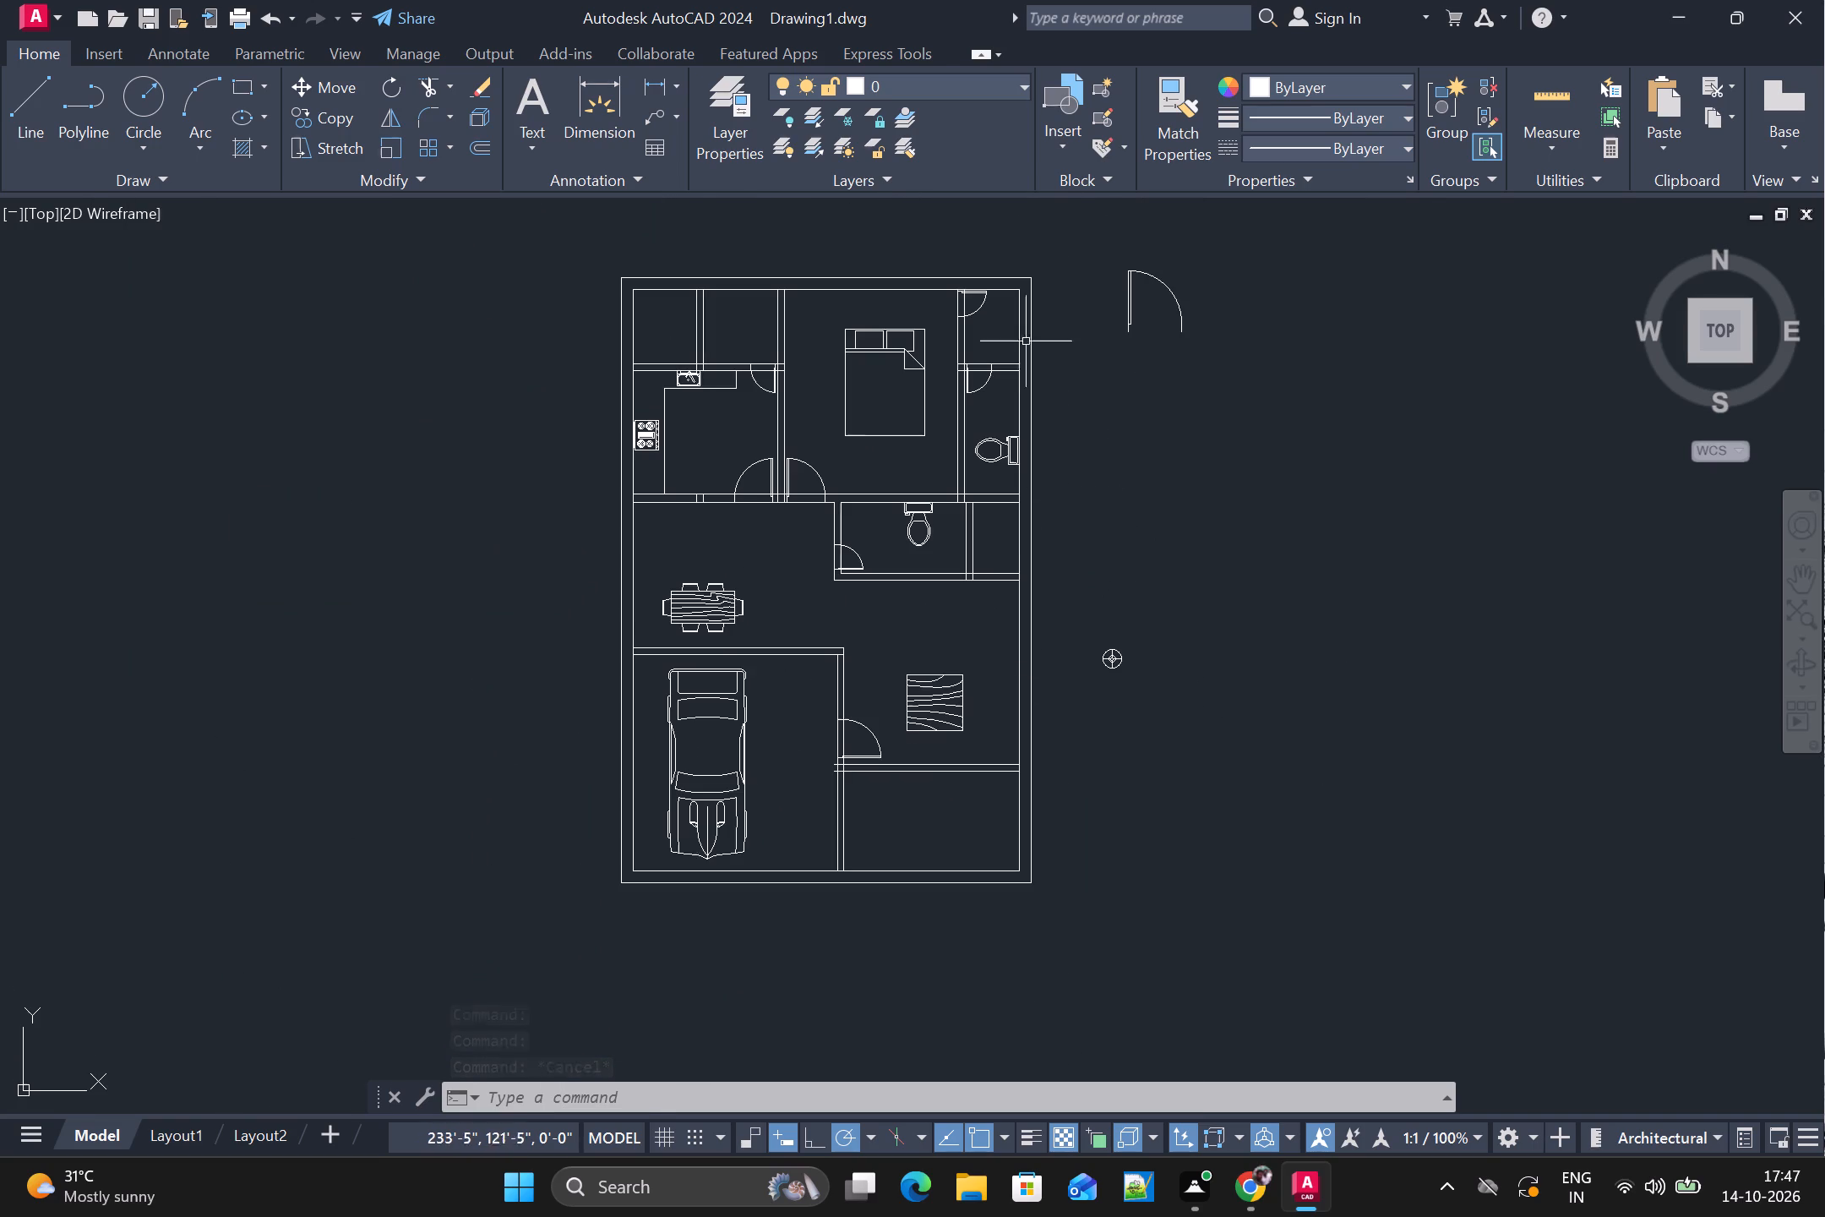
left_click(1070, 128)
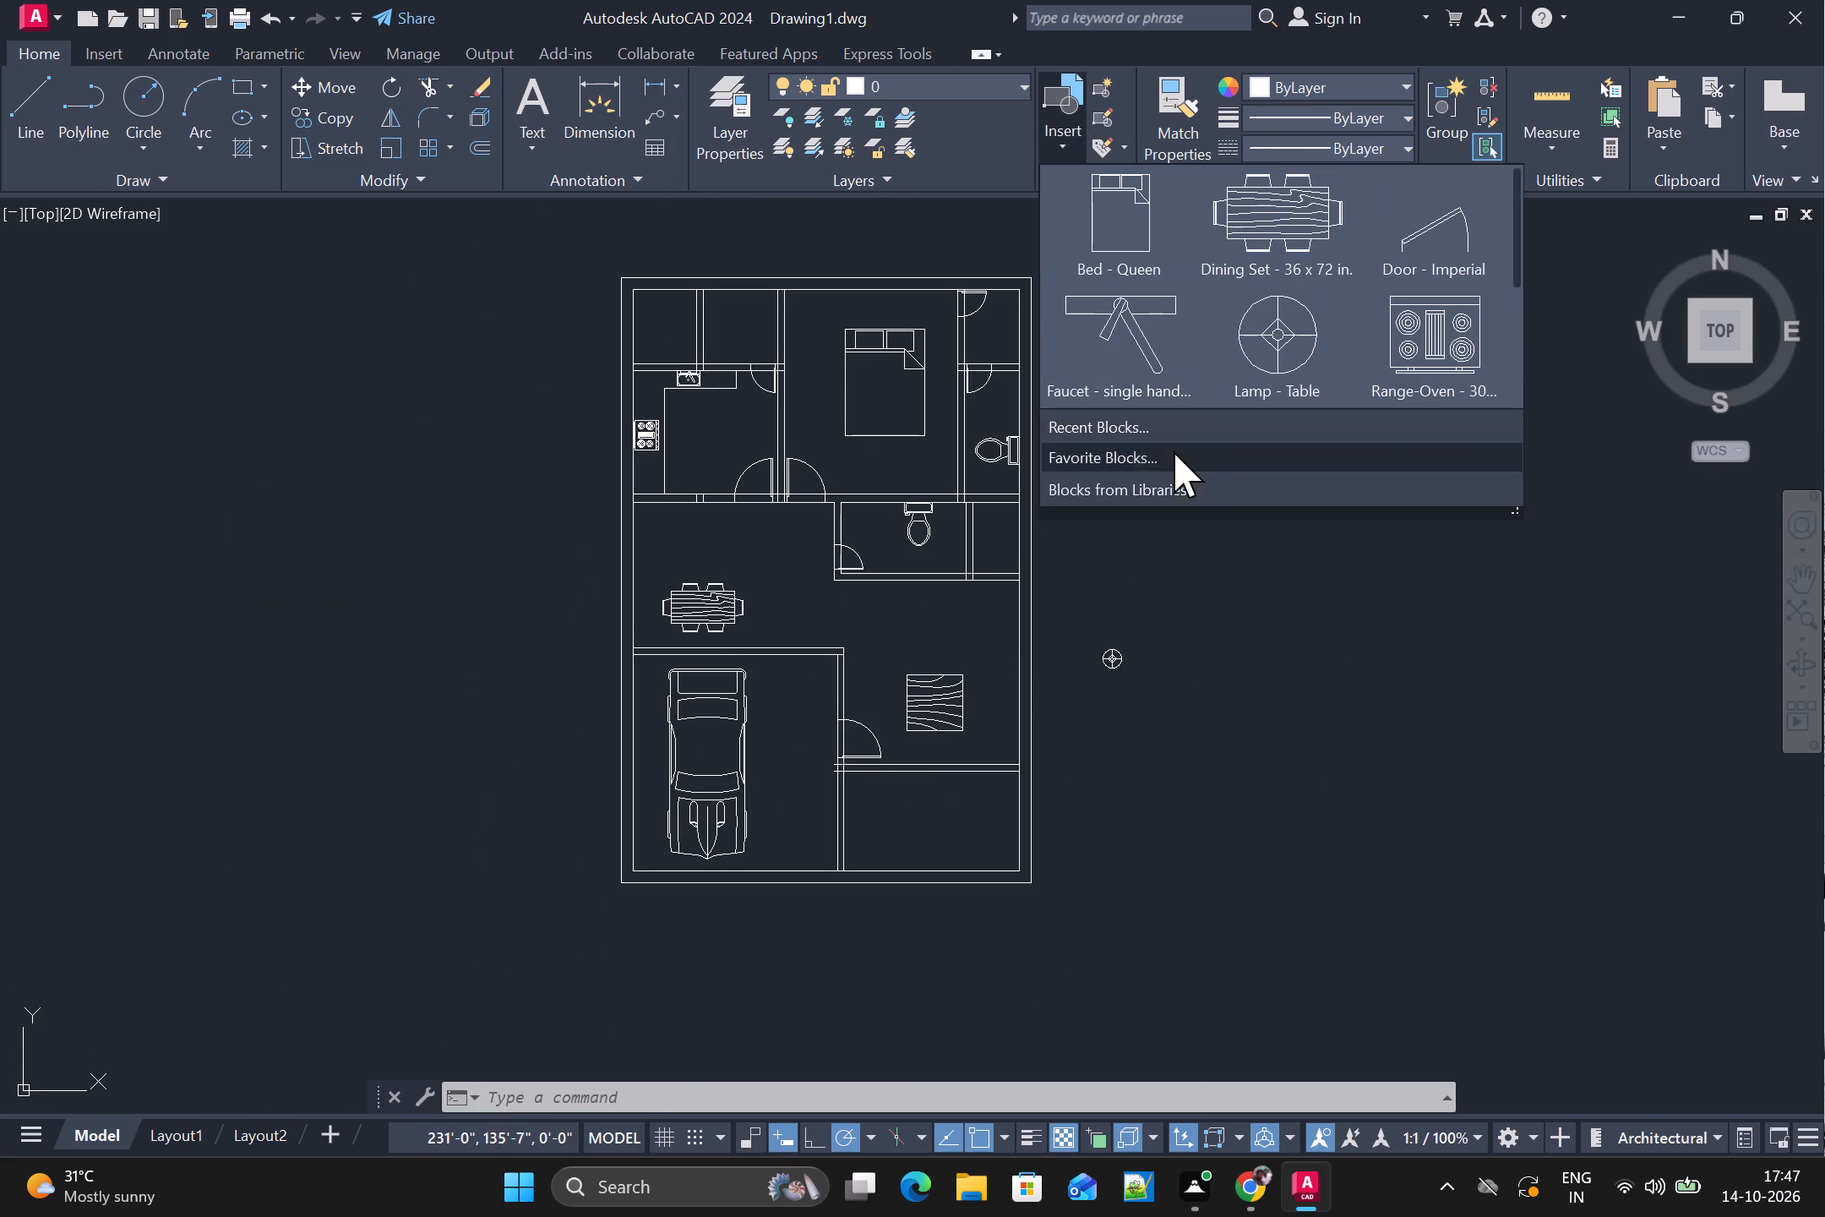
left_click(1136, 417)
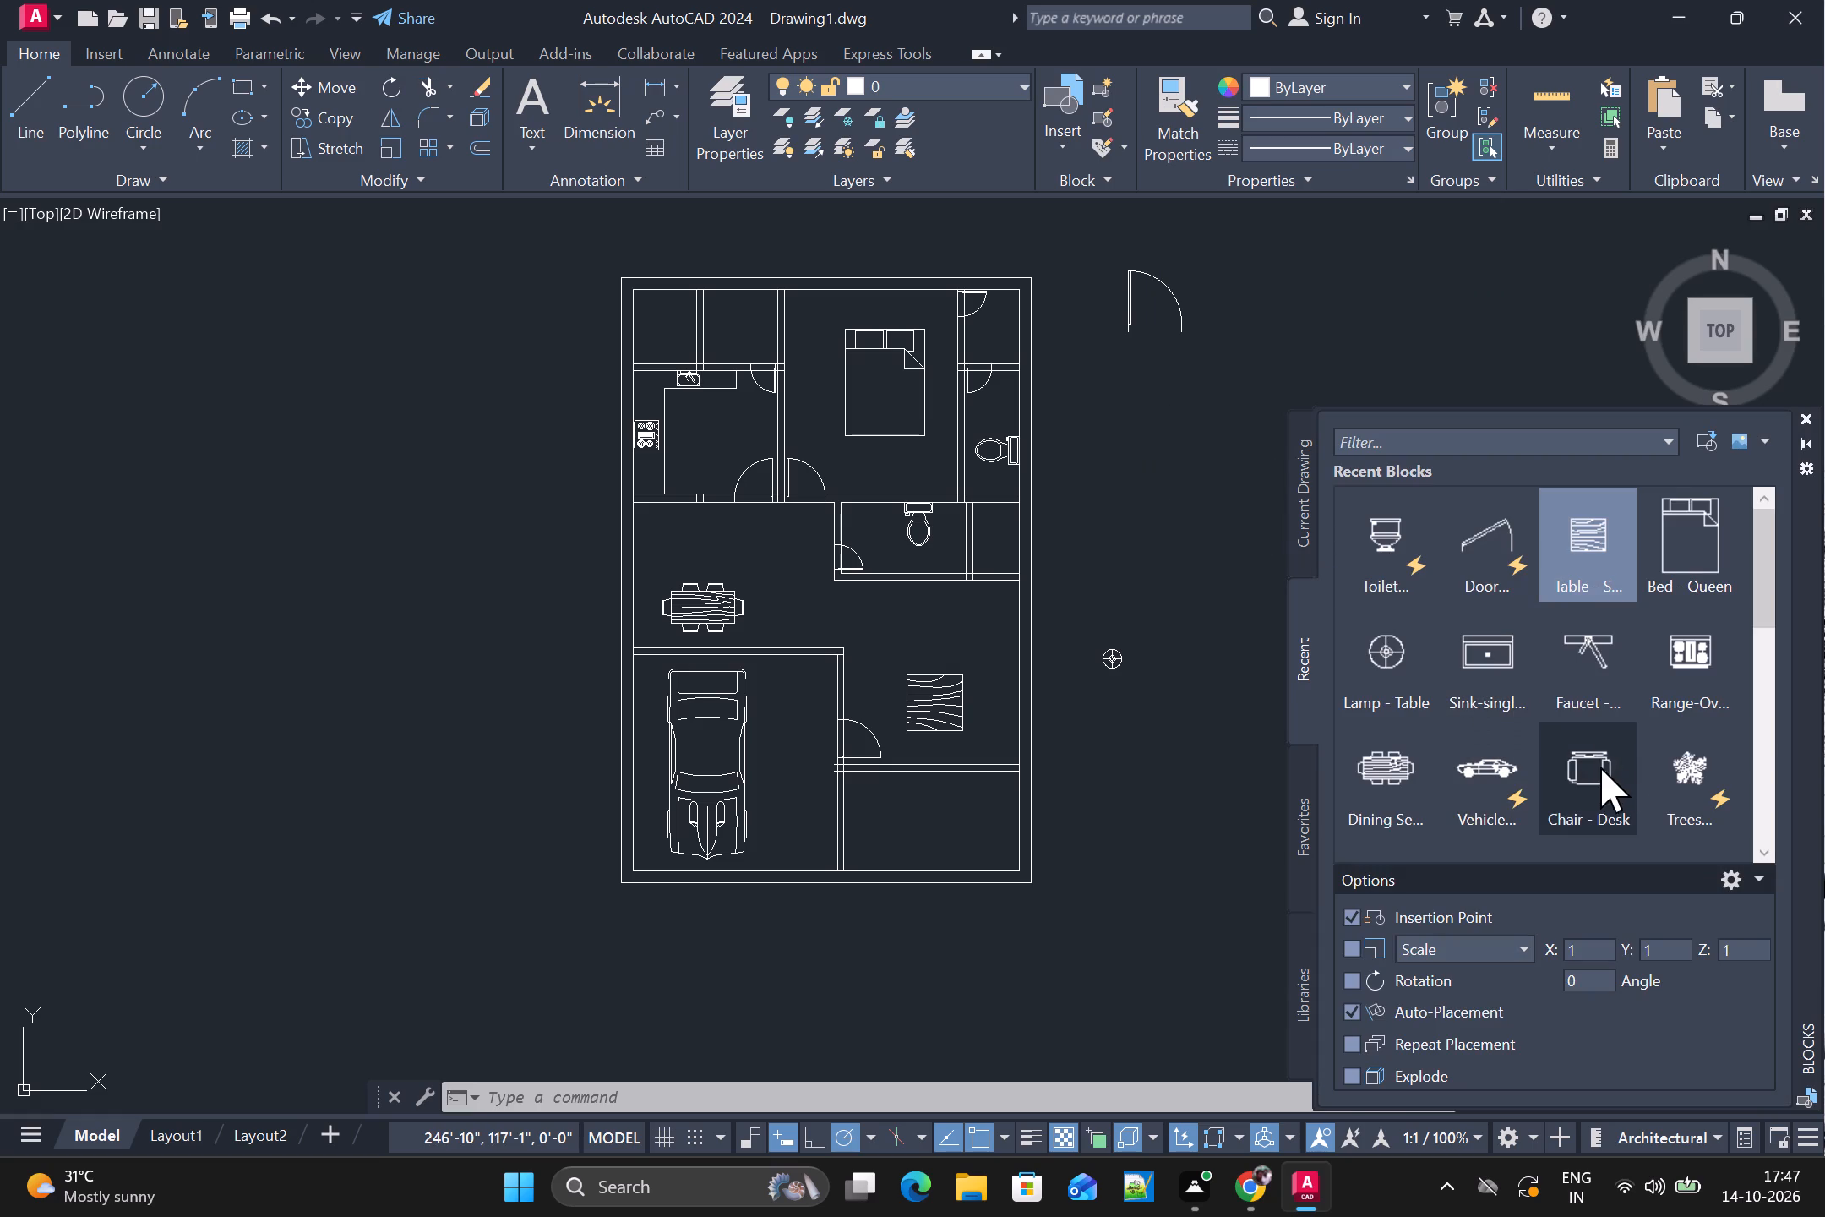
left_click_drag(1597, 767, 990, 673)
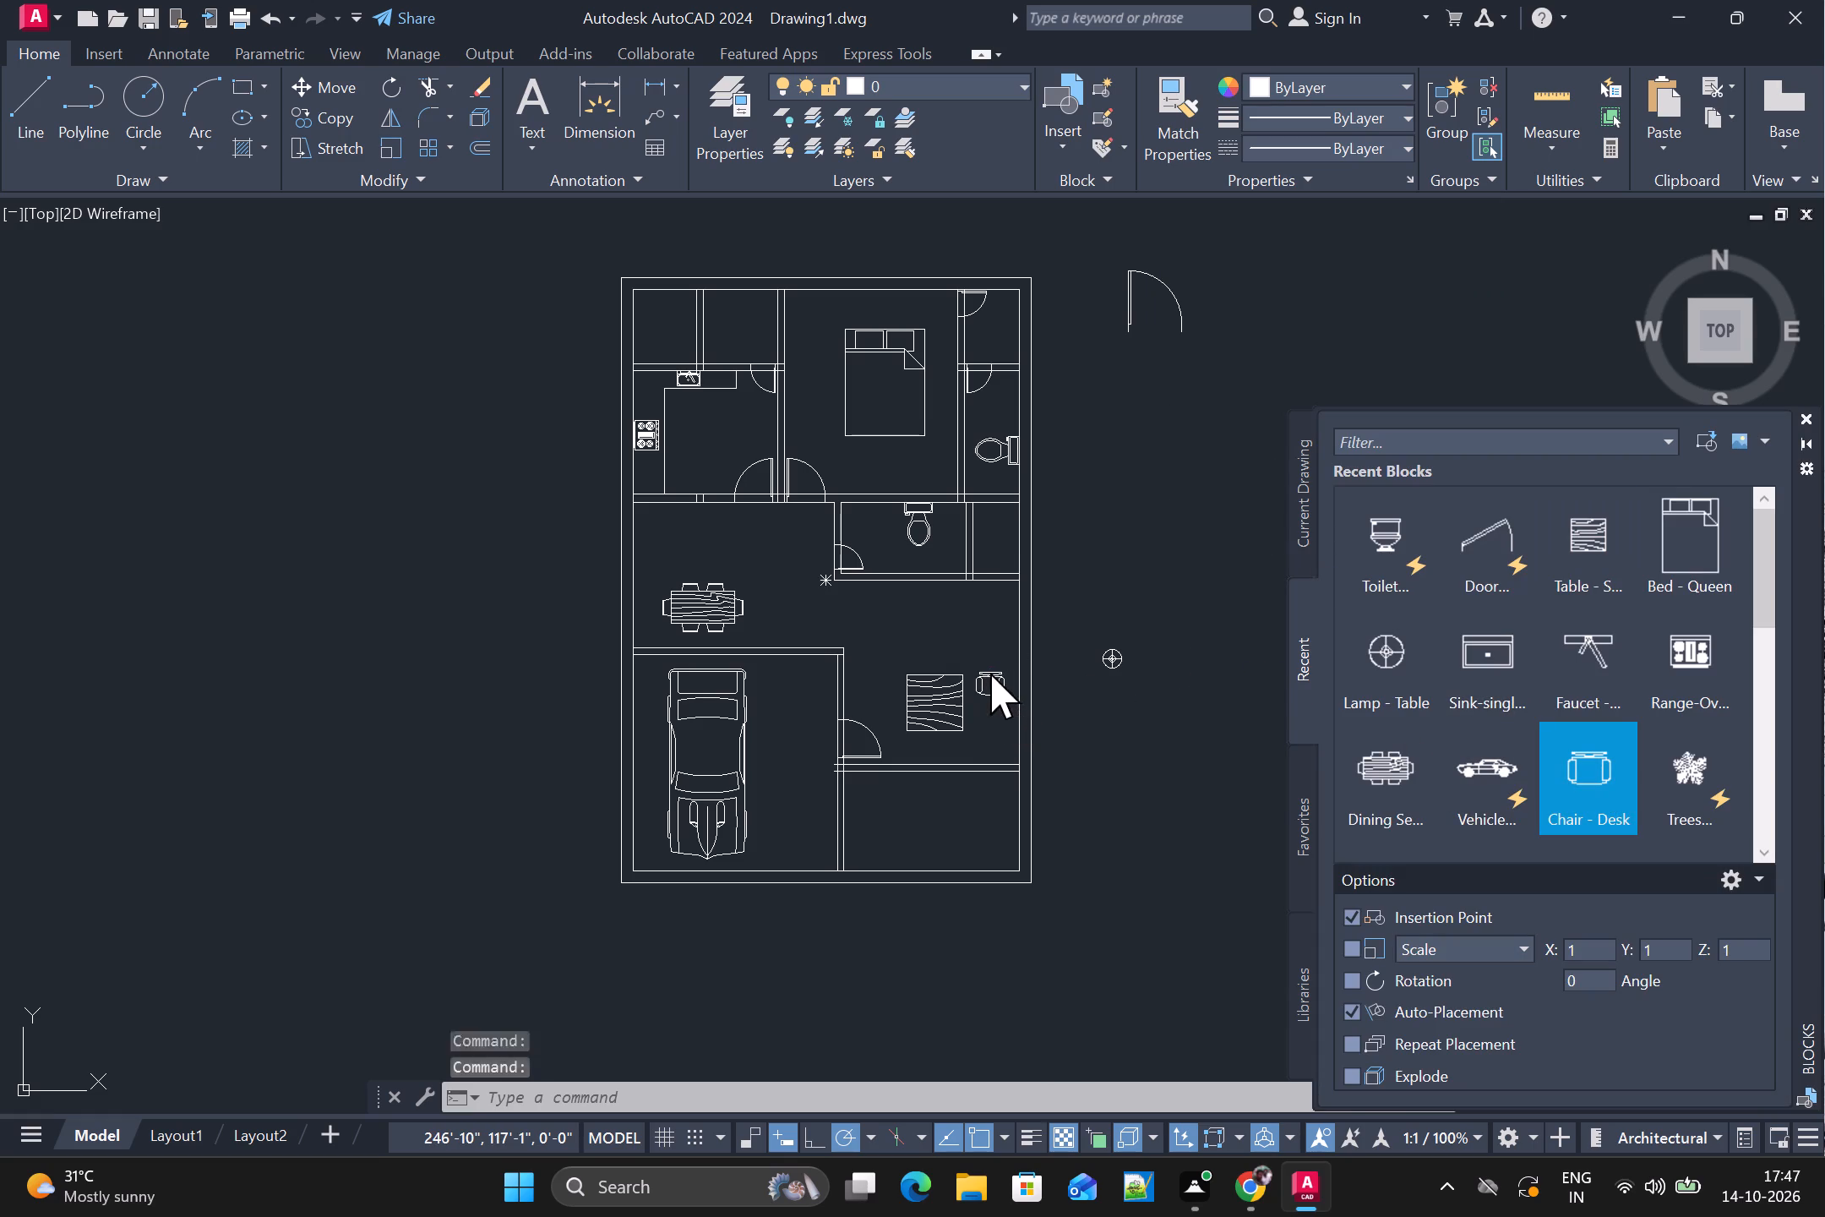
Rotate the desk chair to 270° about its backrest so that it faces the square table.
scroll(1040, 672, "up", 3)
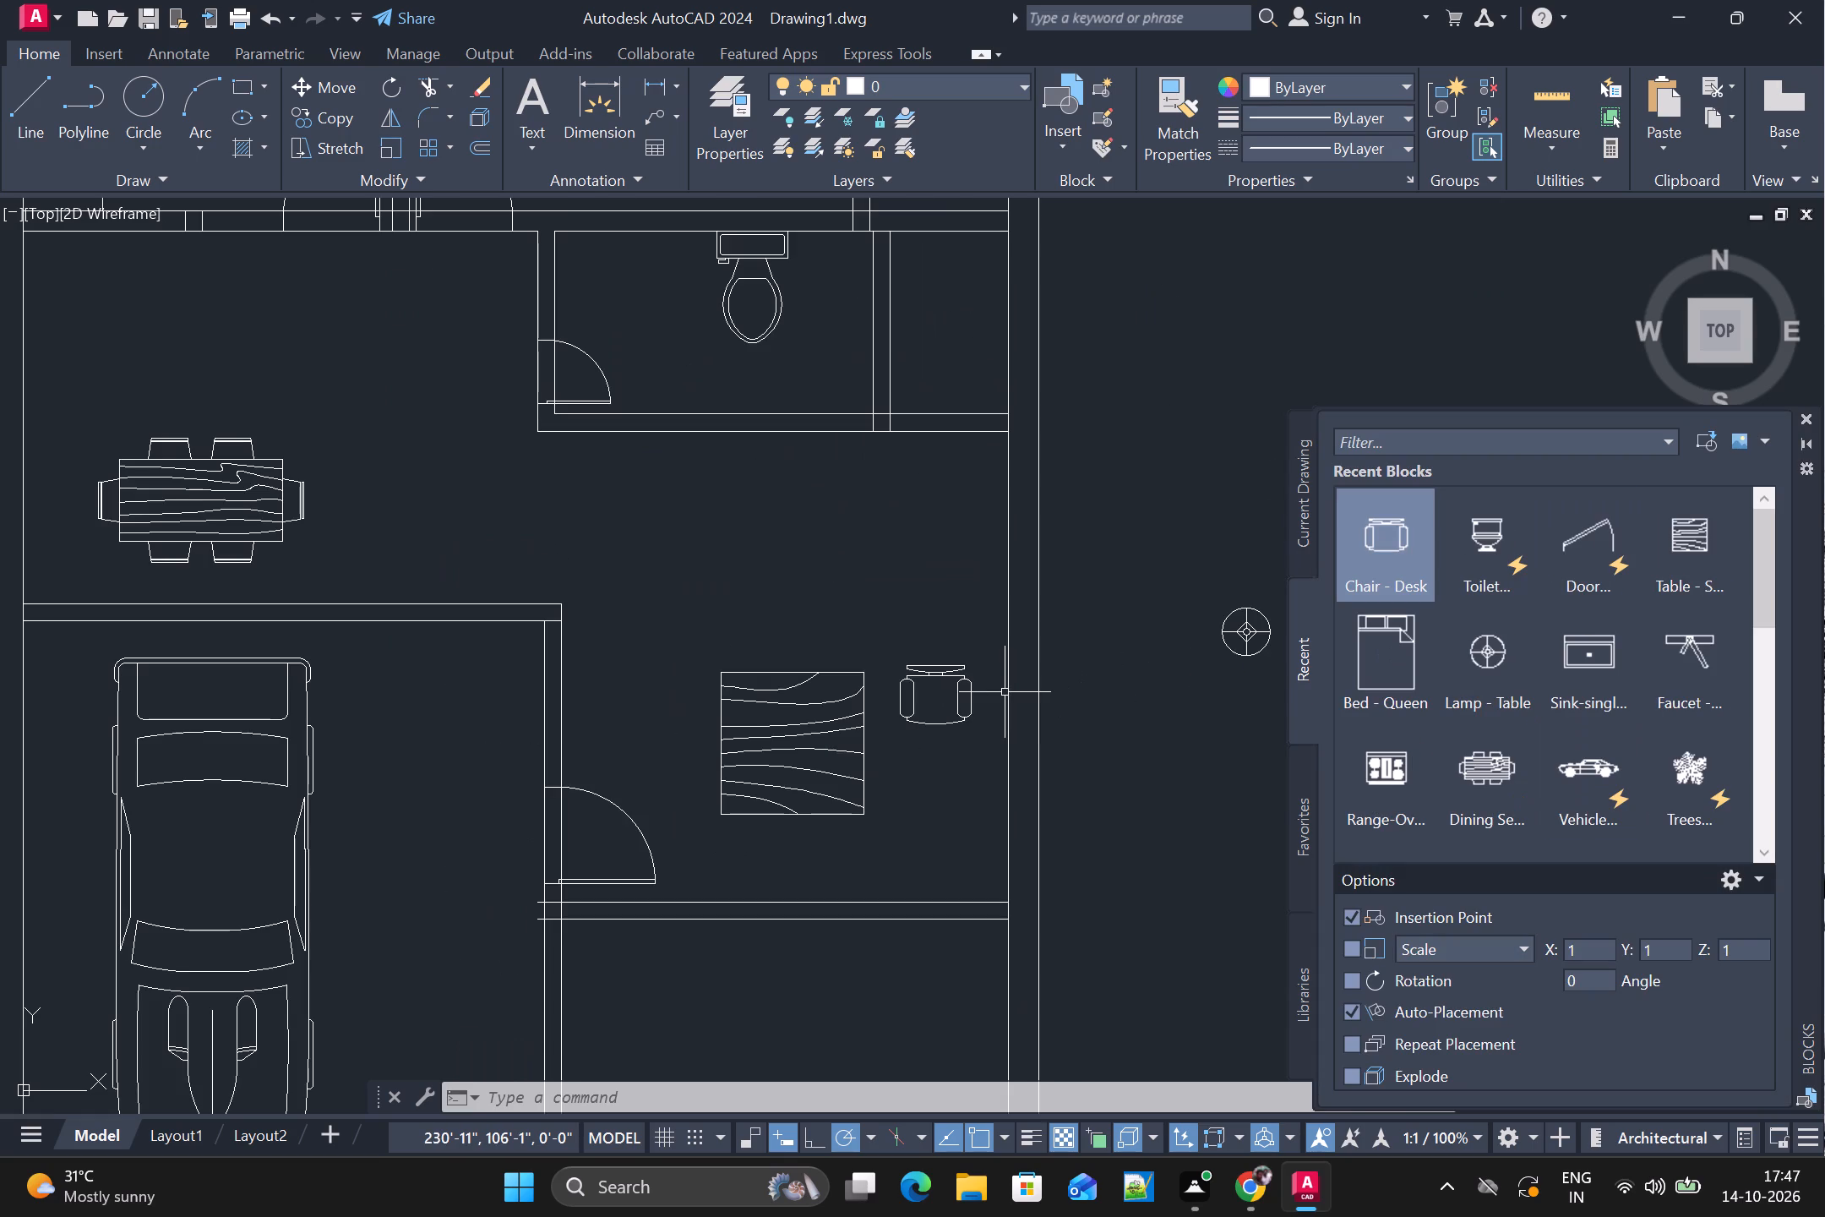
type("RO")
key("space")
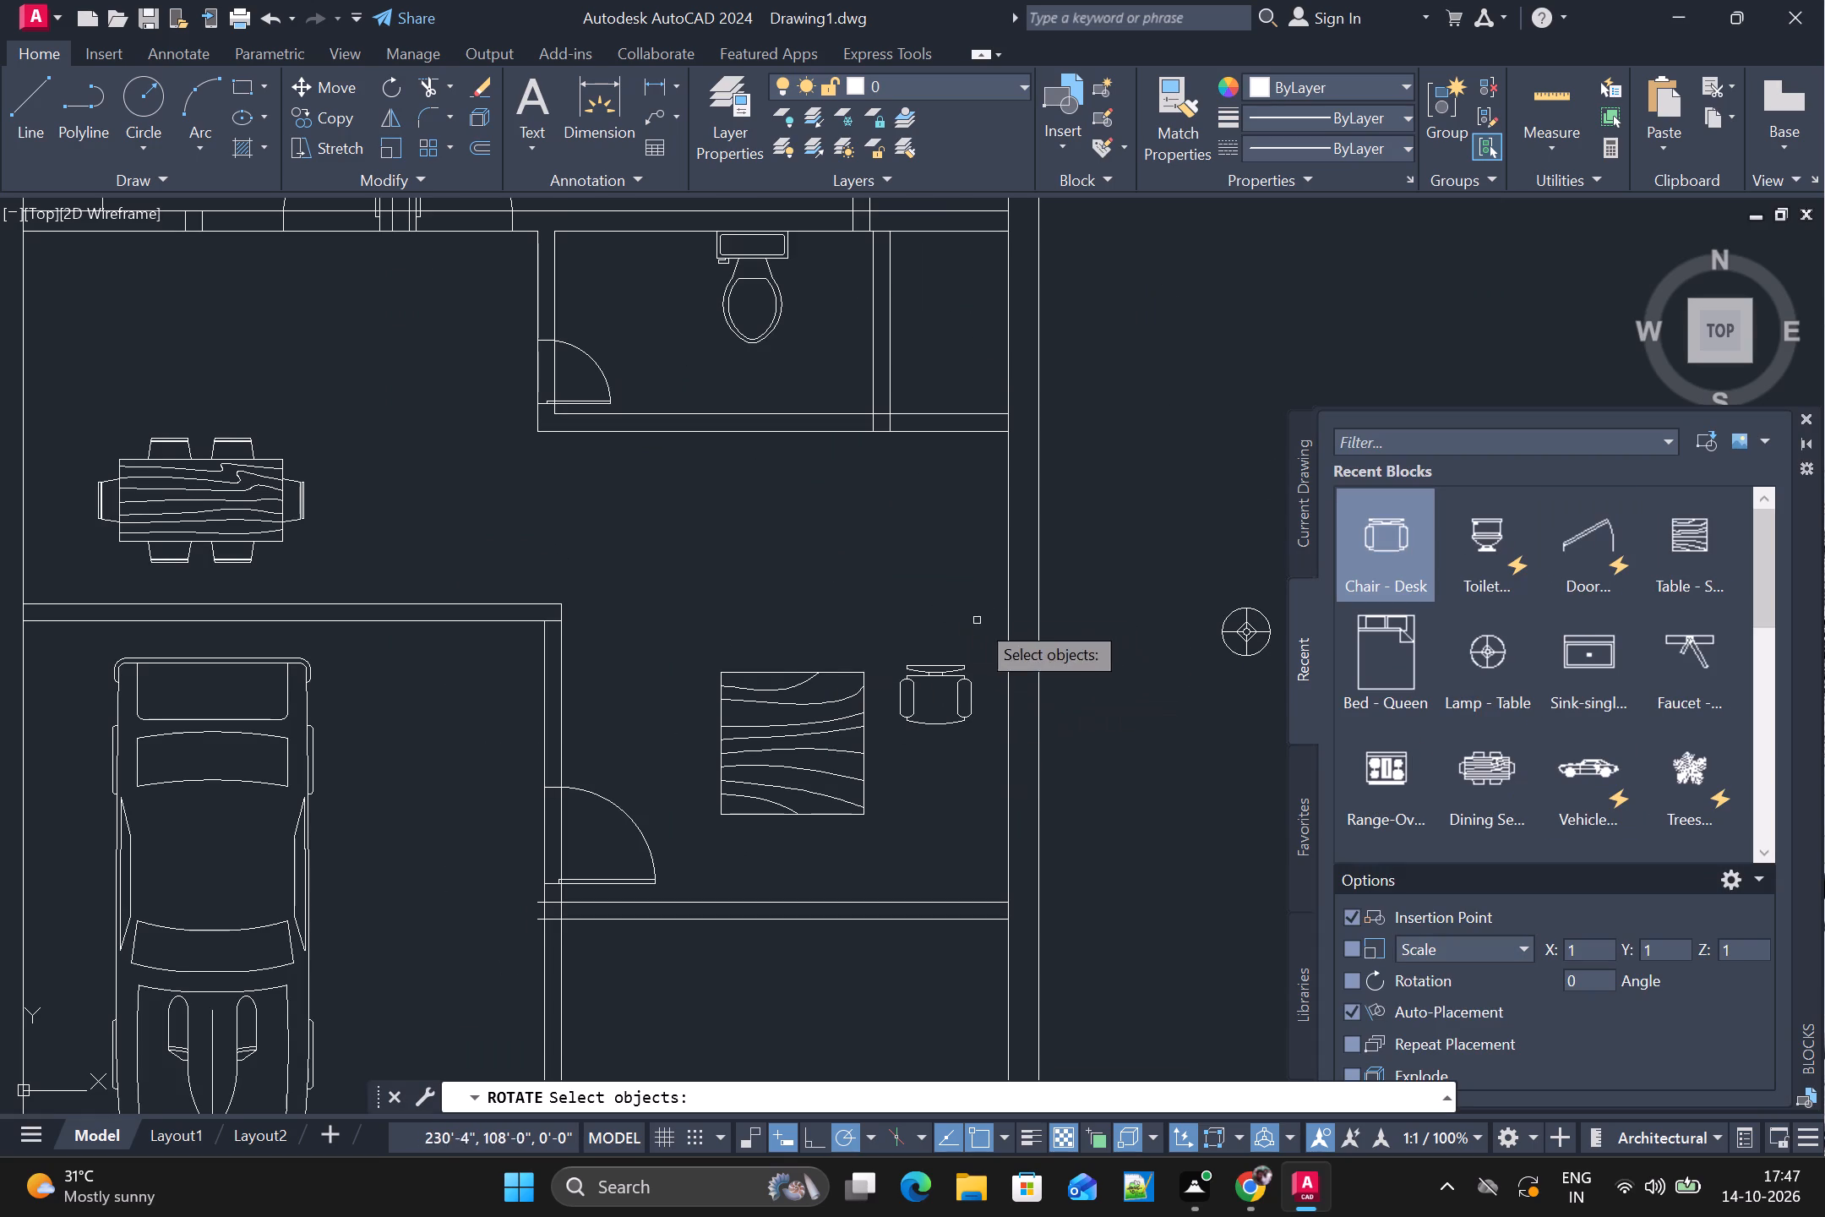
left_click(960, 677)
key("space")
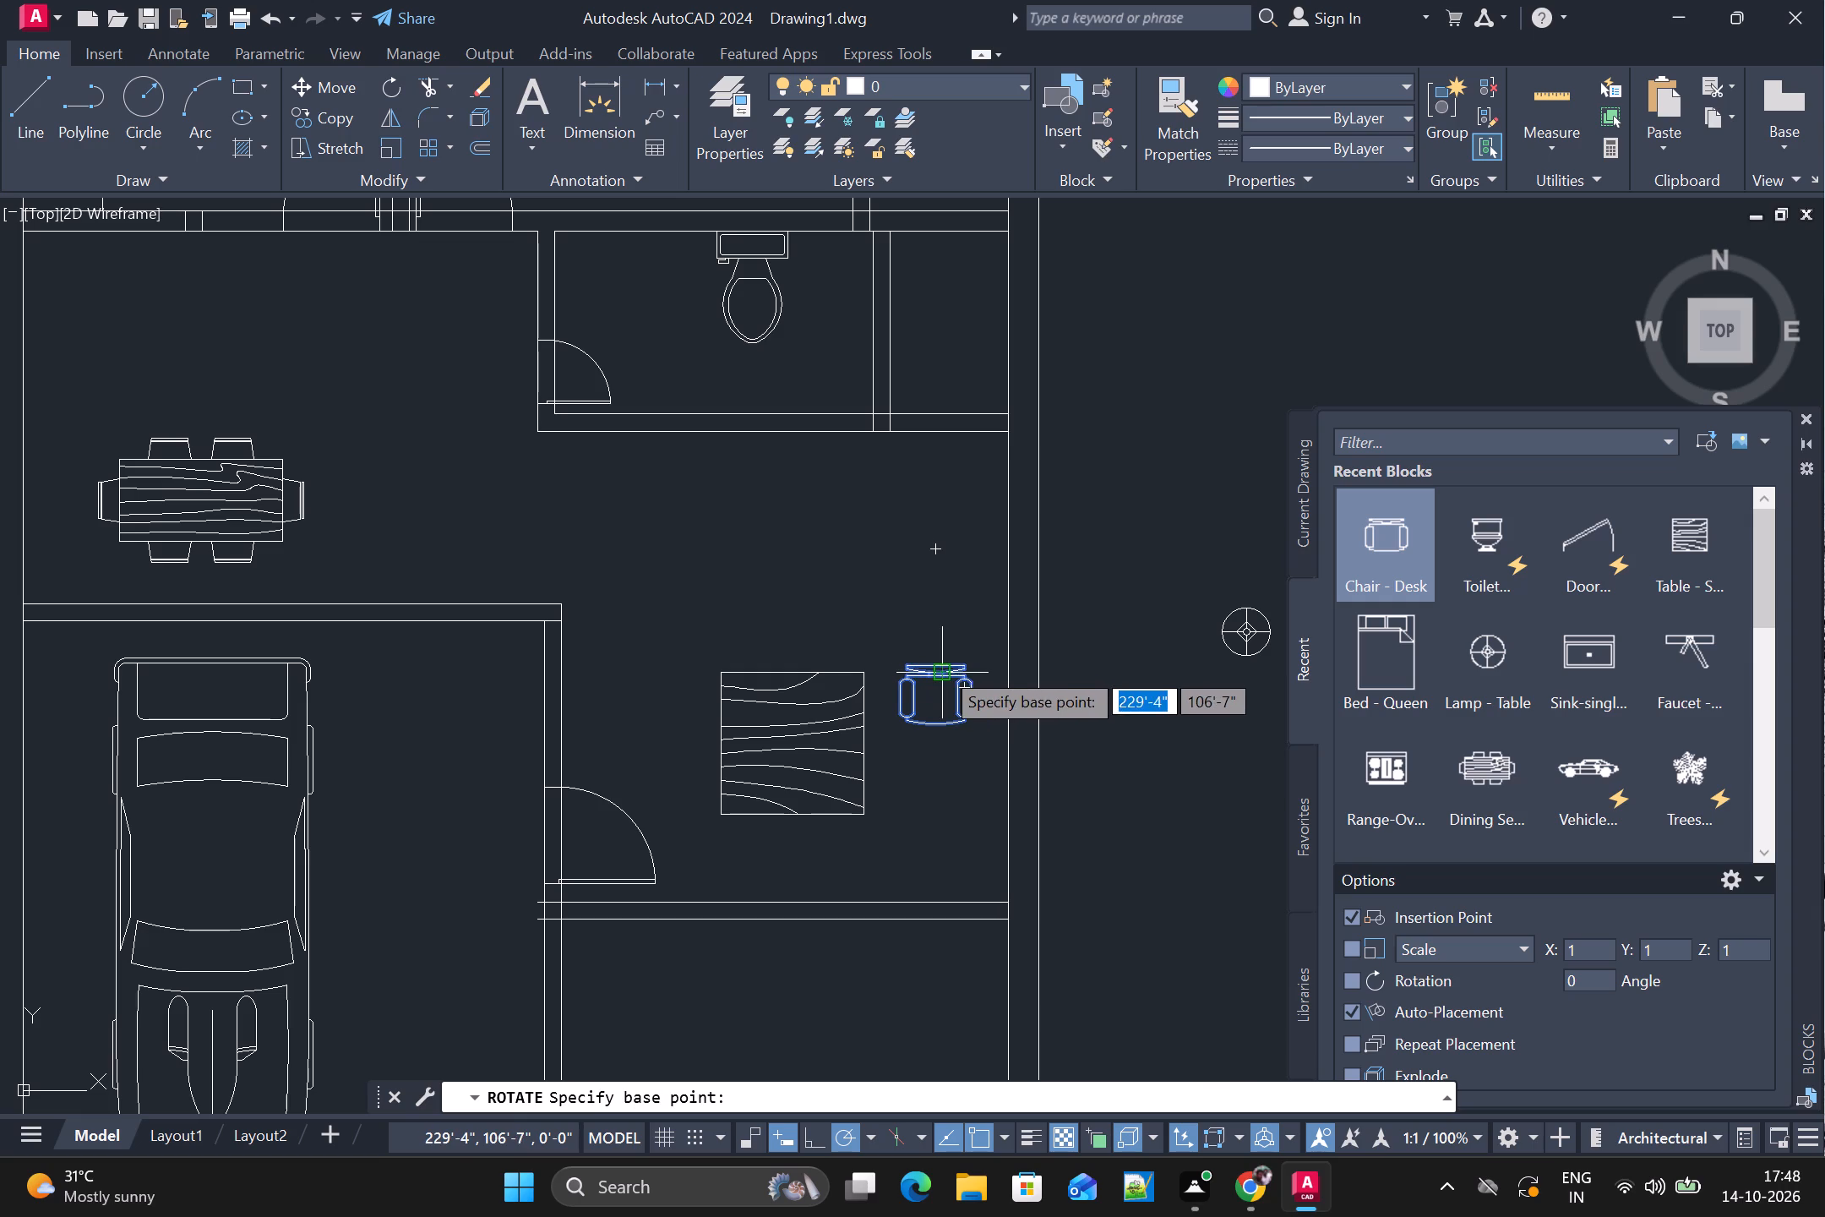
left_click(942, 665)
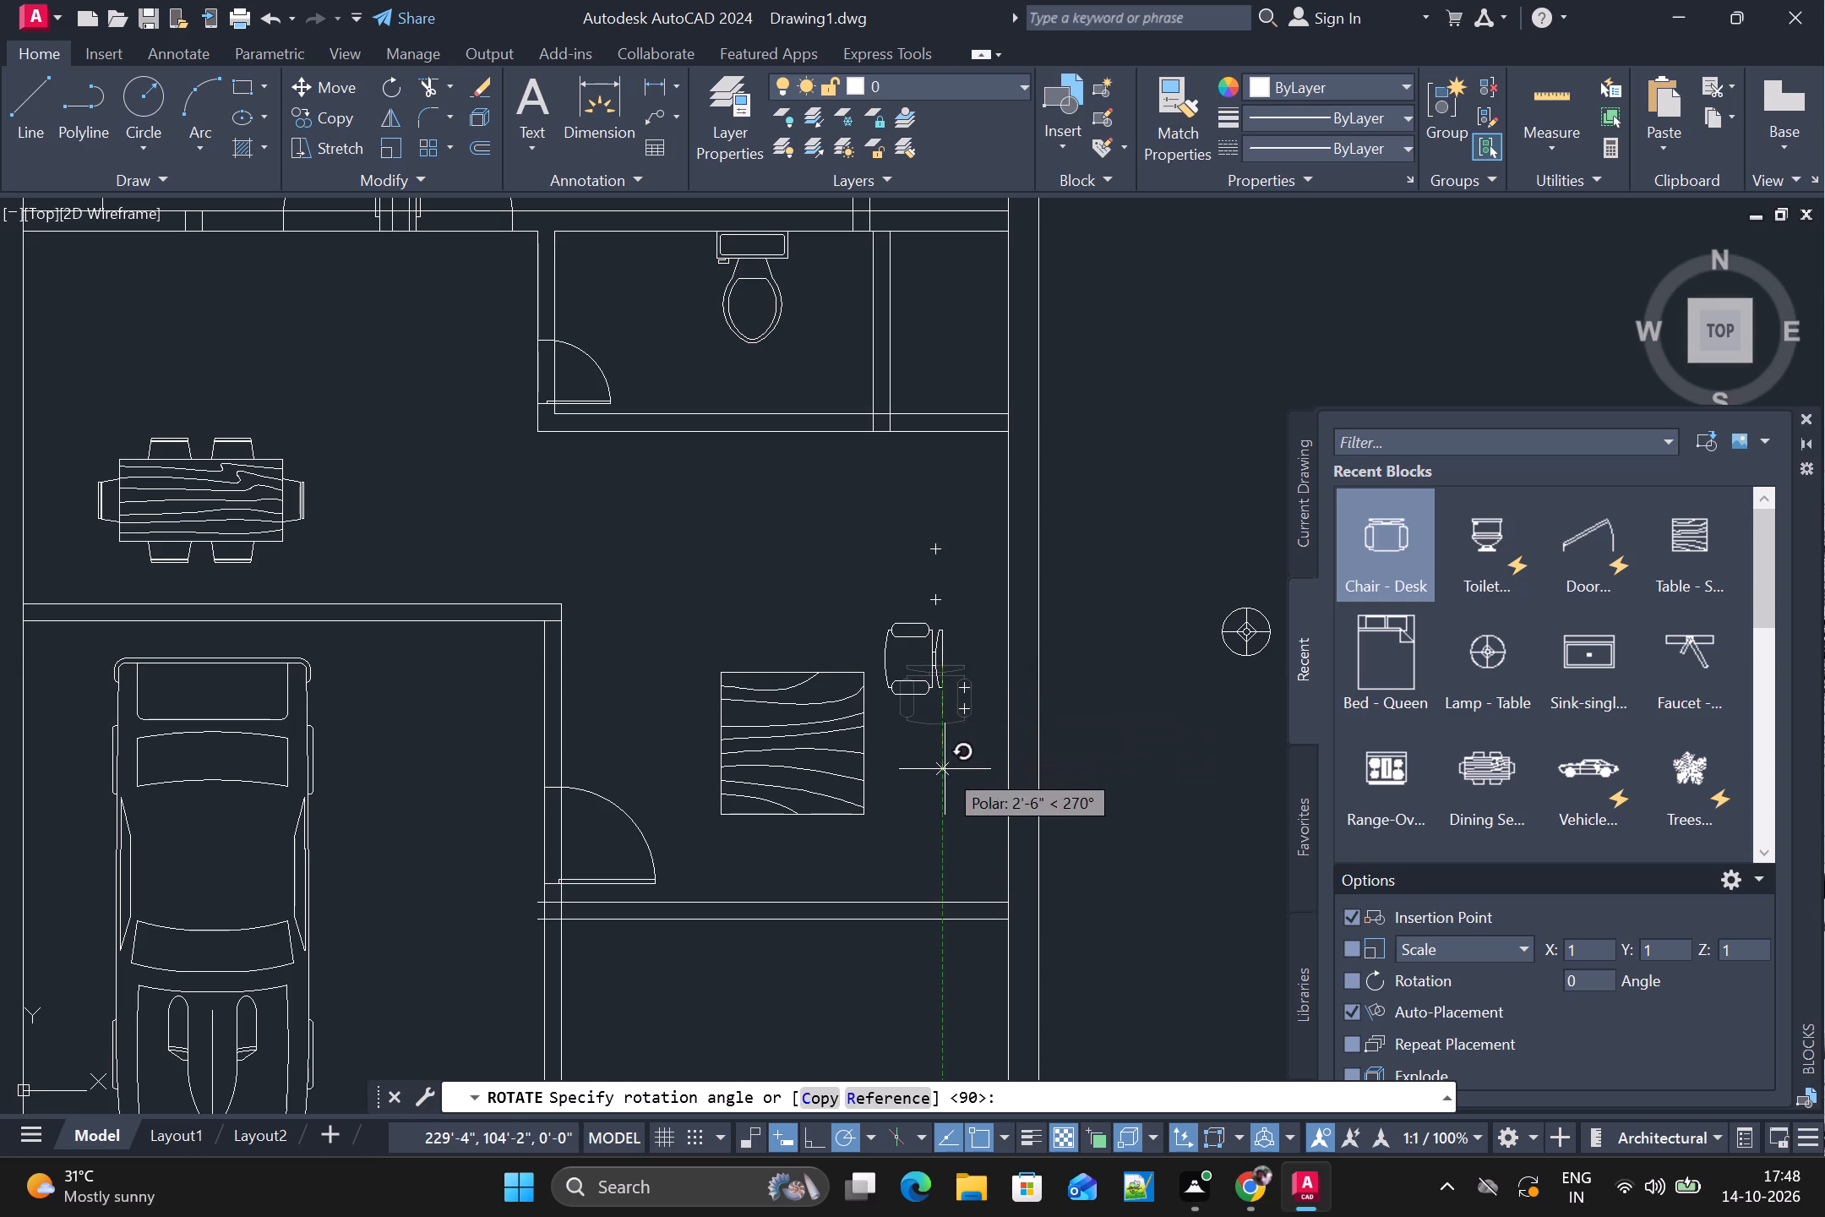
left_click(945, 769)
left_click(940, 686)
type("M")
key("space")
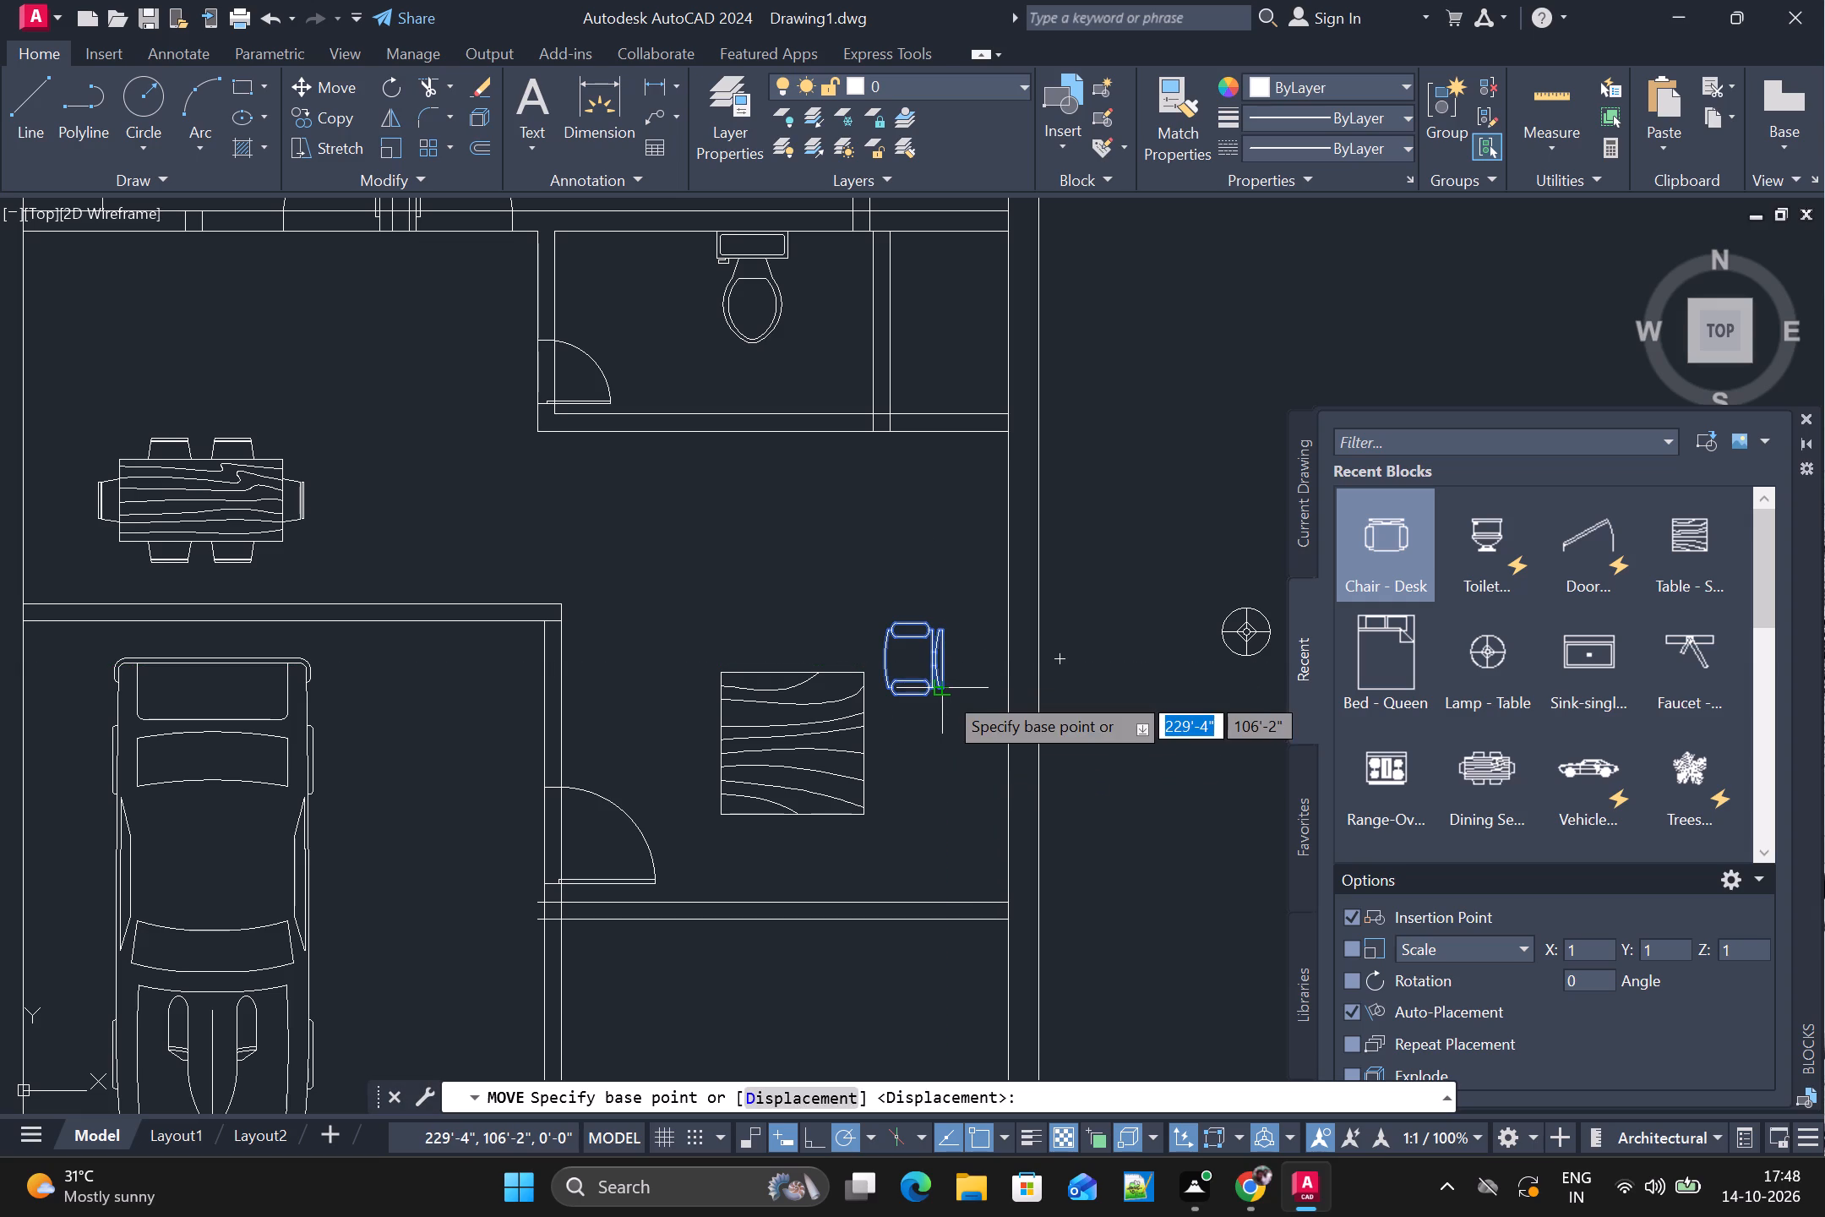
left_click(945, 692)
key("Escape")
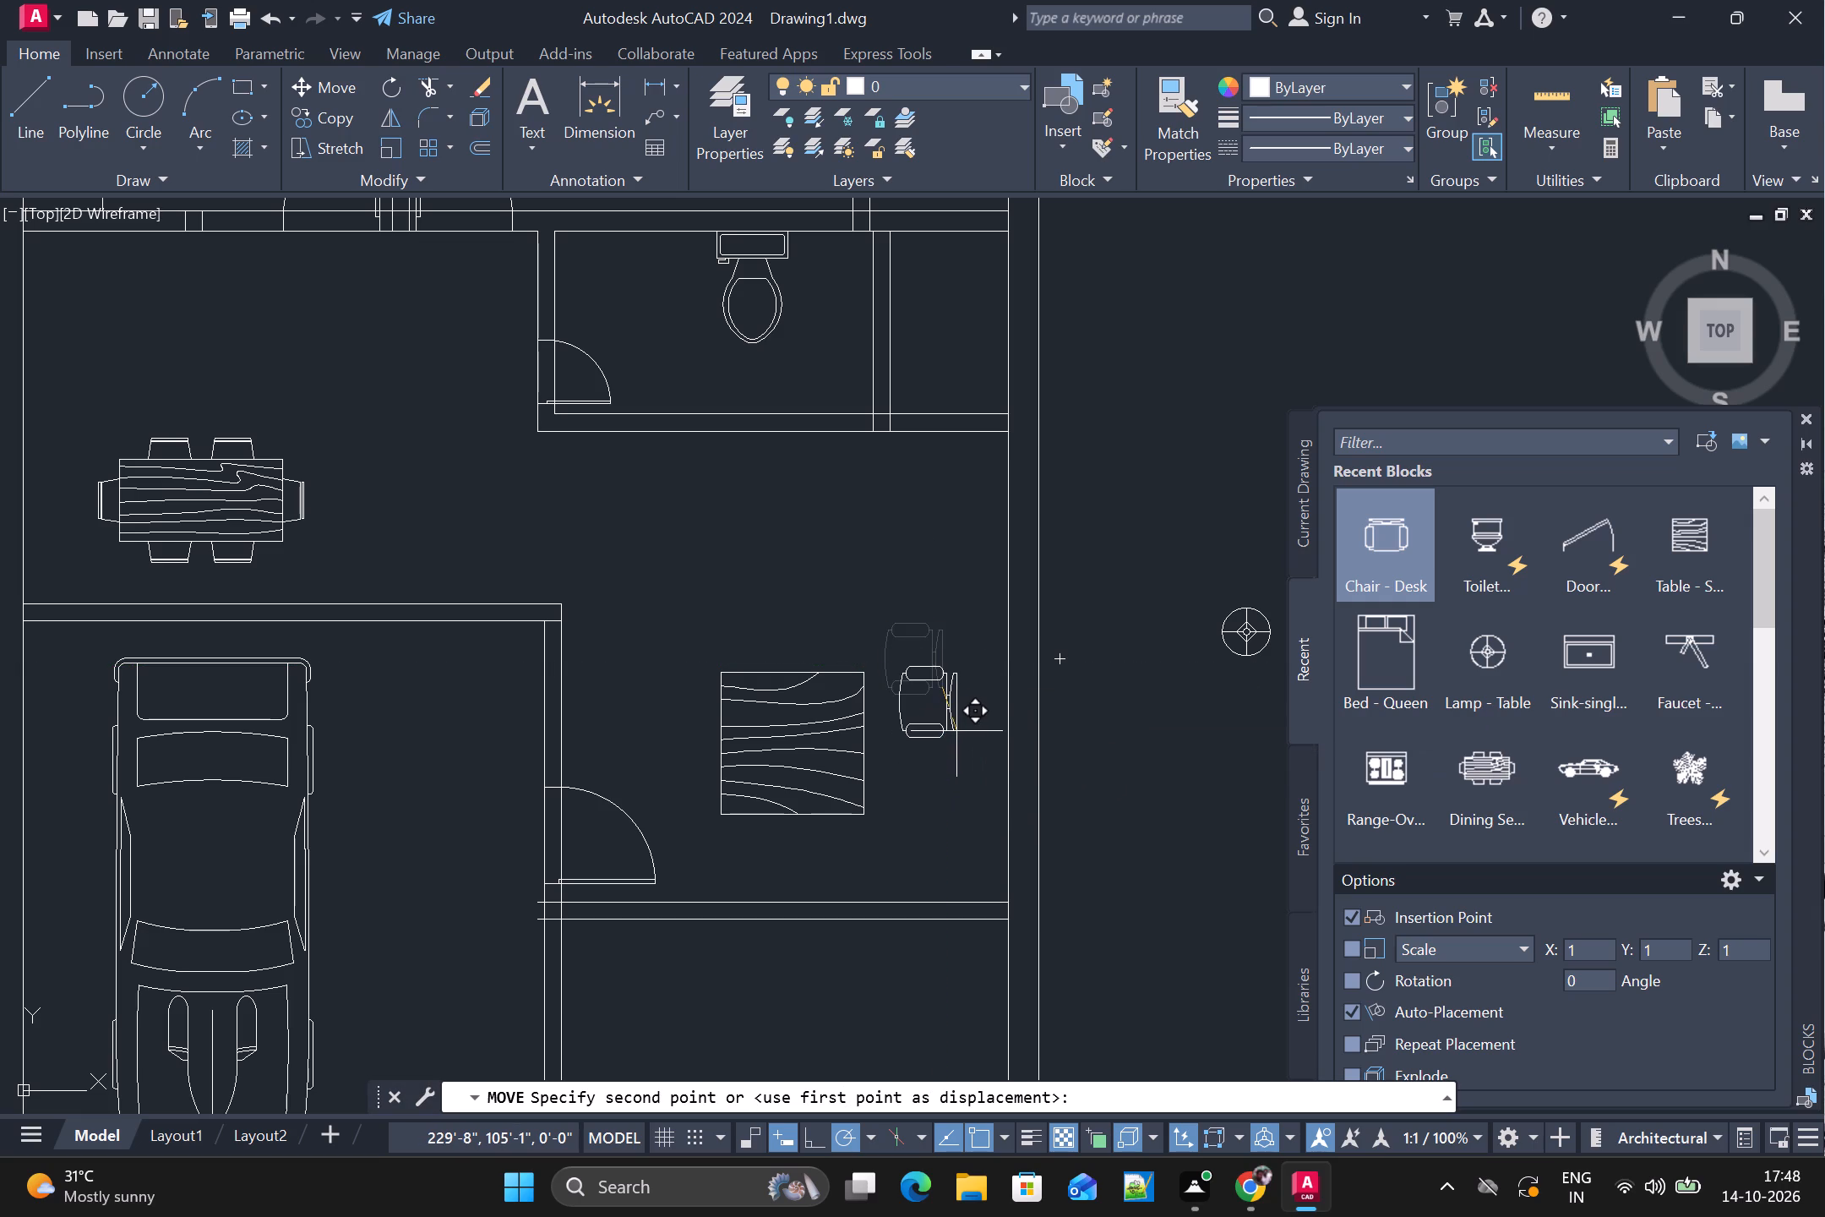
Copy the rotated desk chair and paste two copies below it, forming a column of three beside the square table.
left_click(929, 686)
key("ctrl+c")
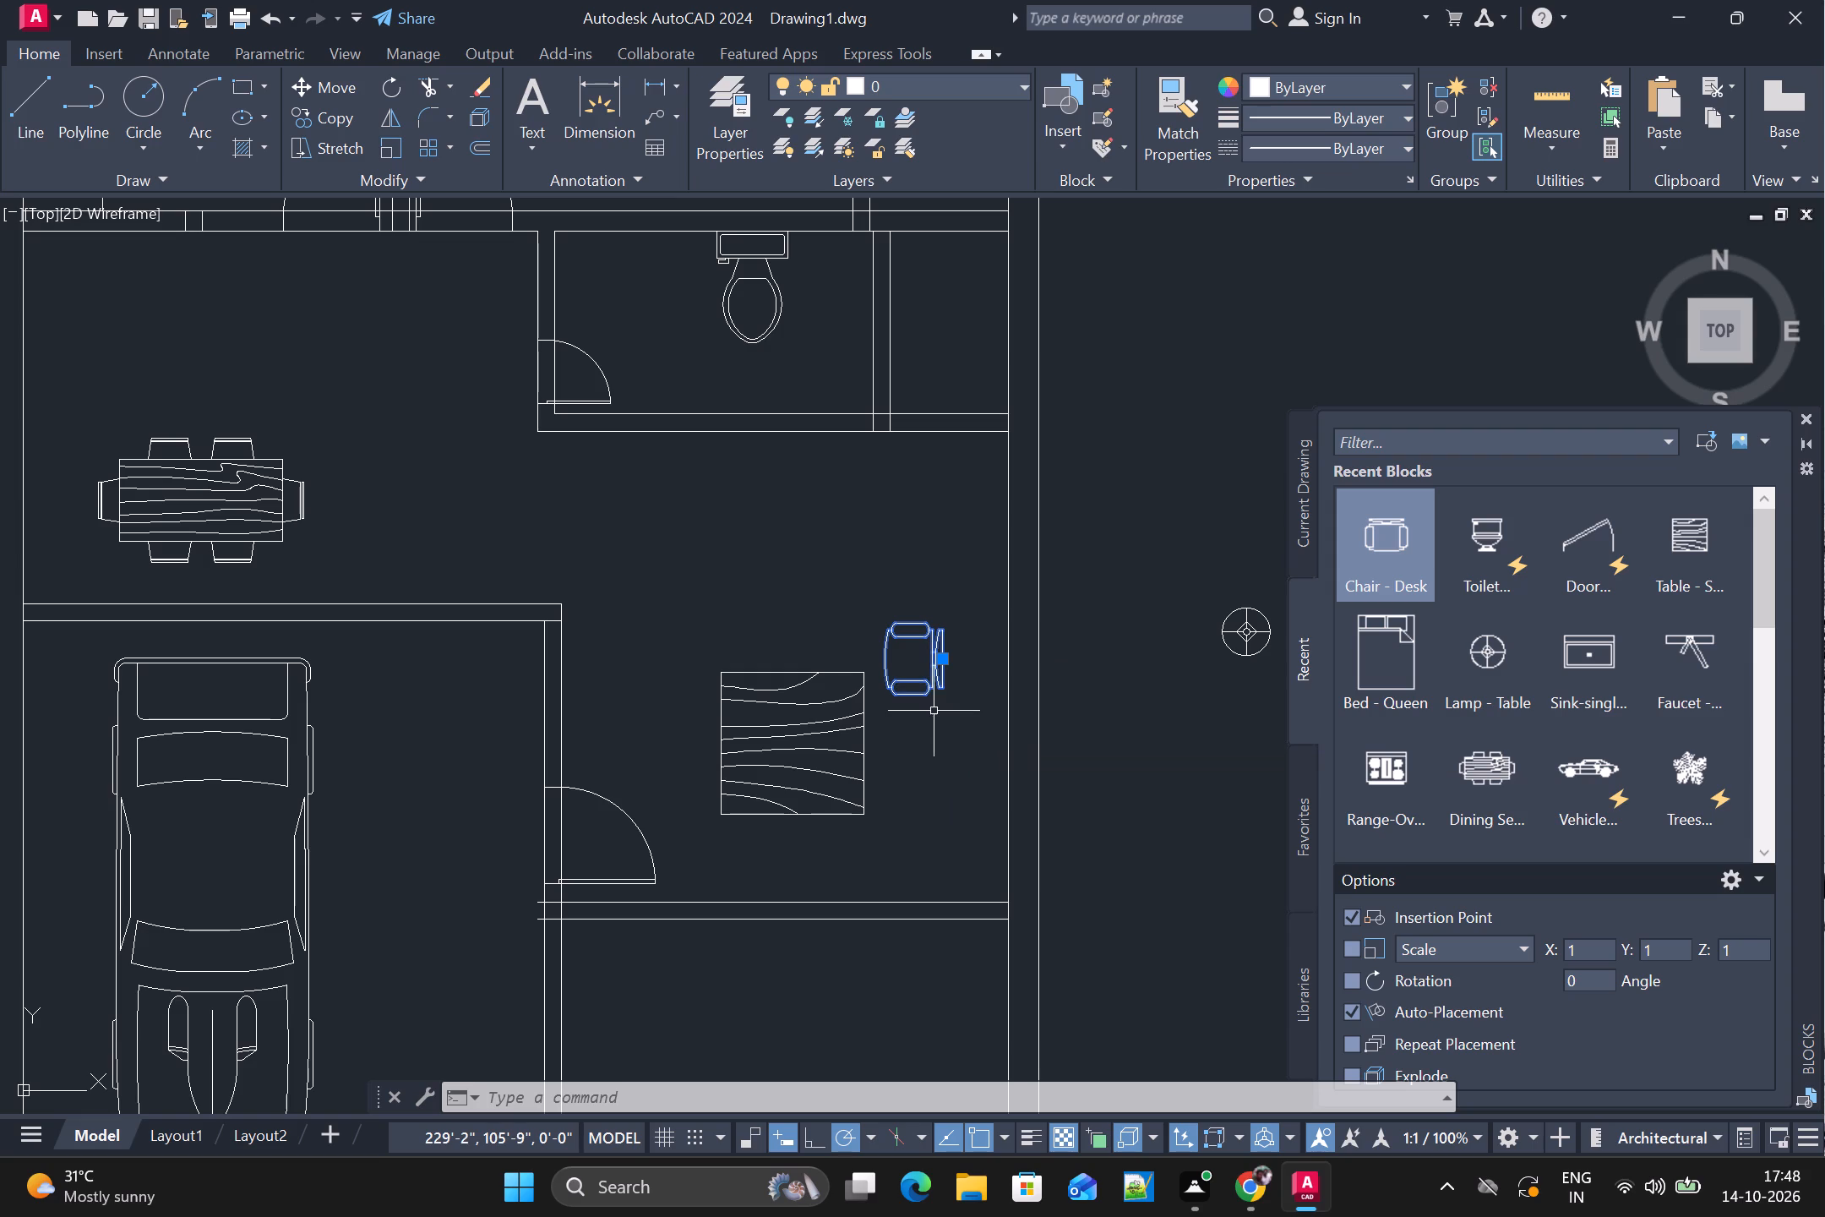
key("ctrl+v")
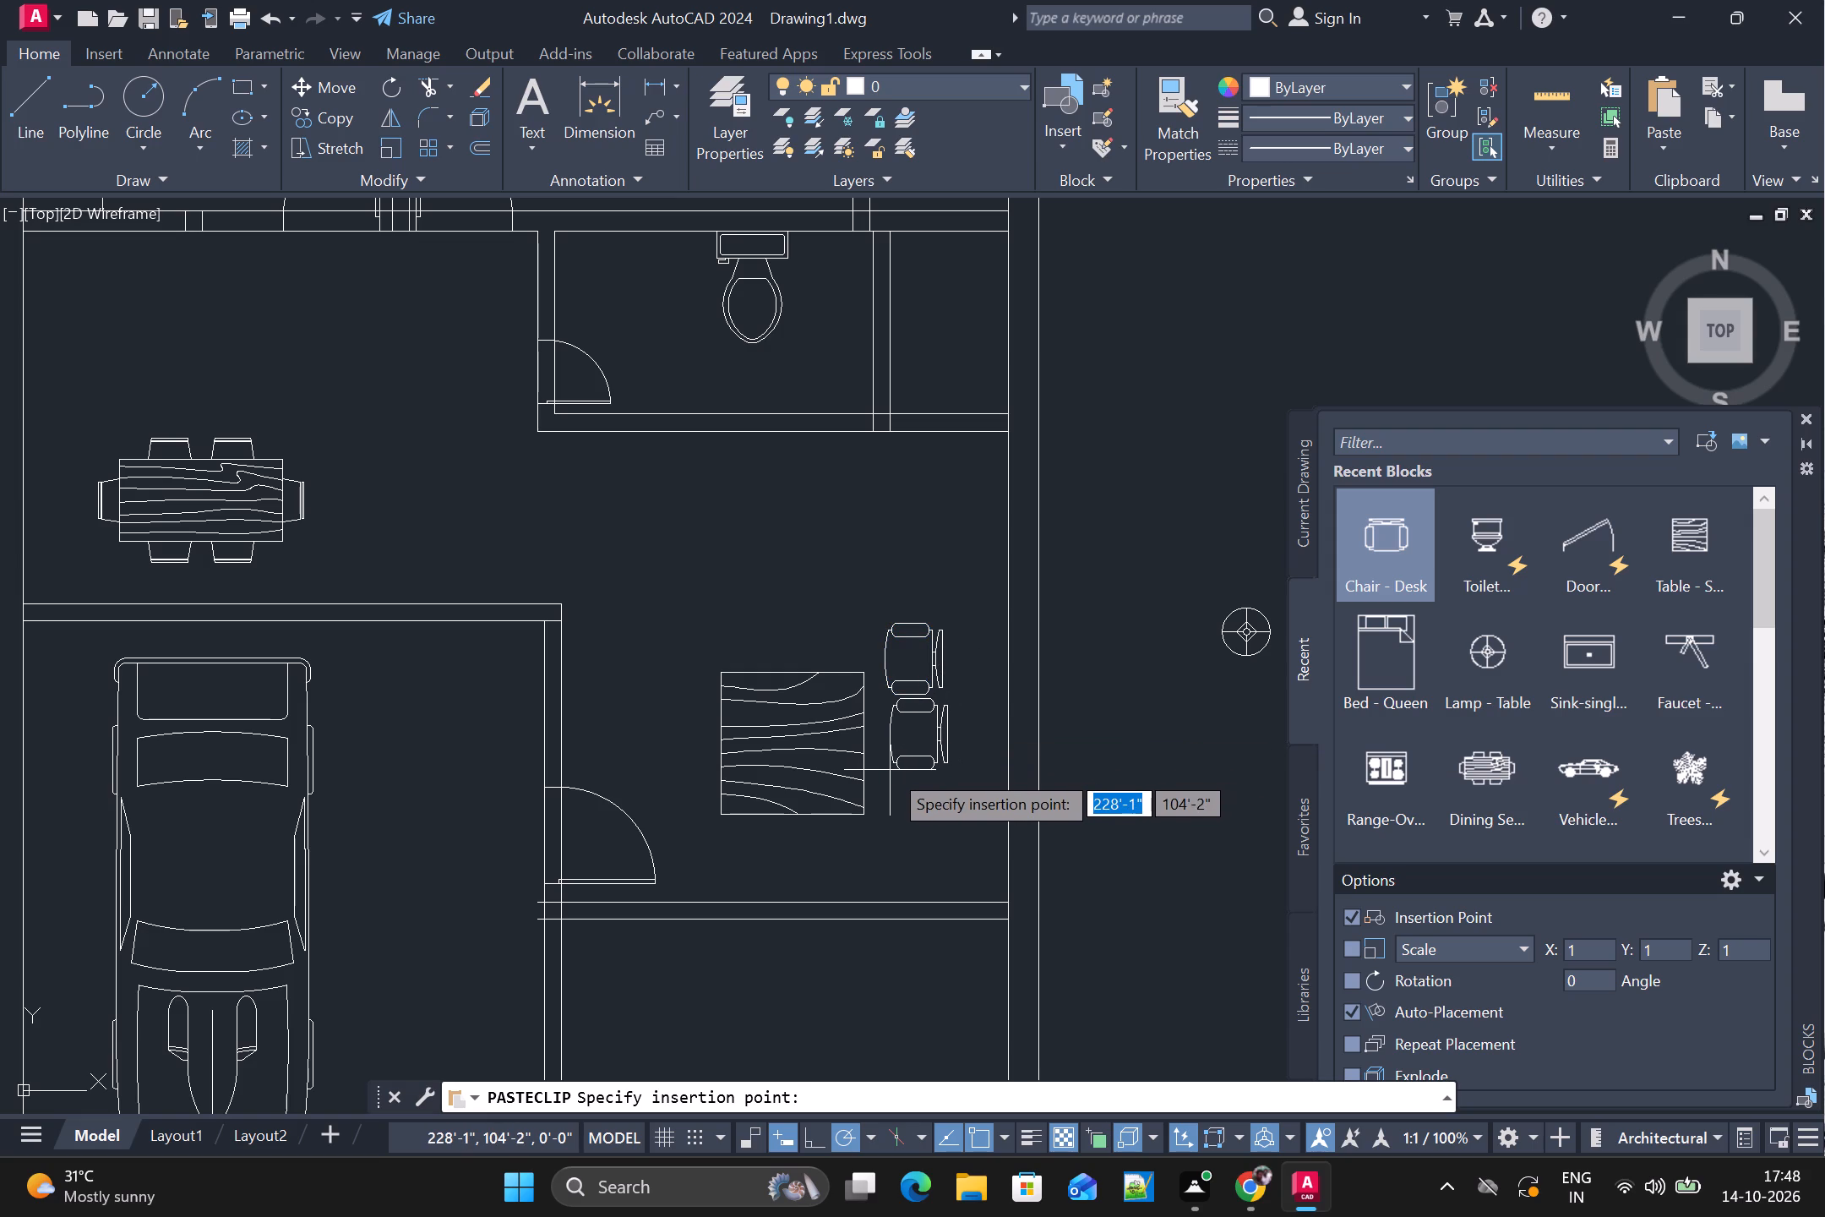
left_click(891, 773)
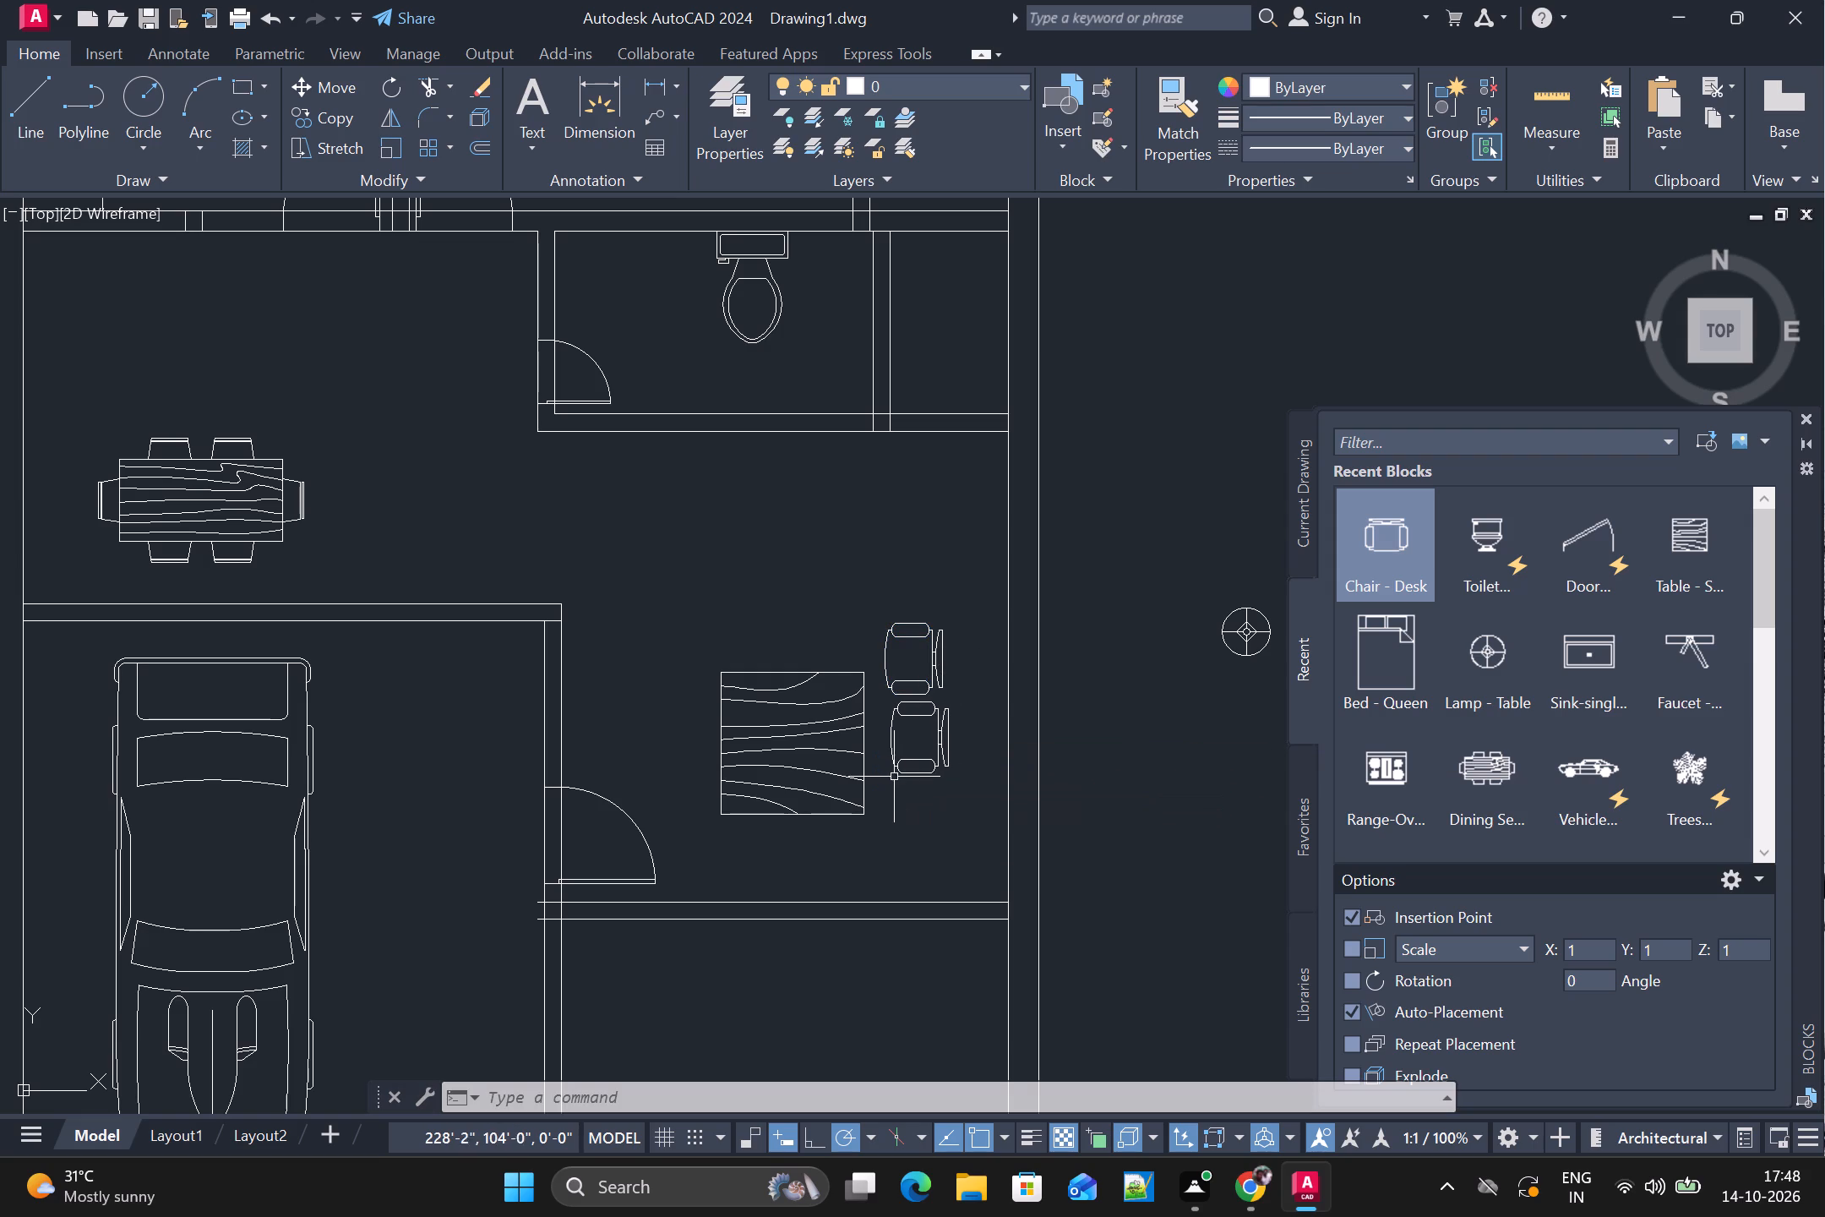
key("ctrl+v")
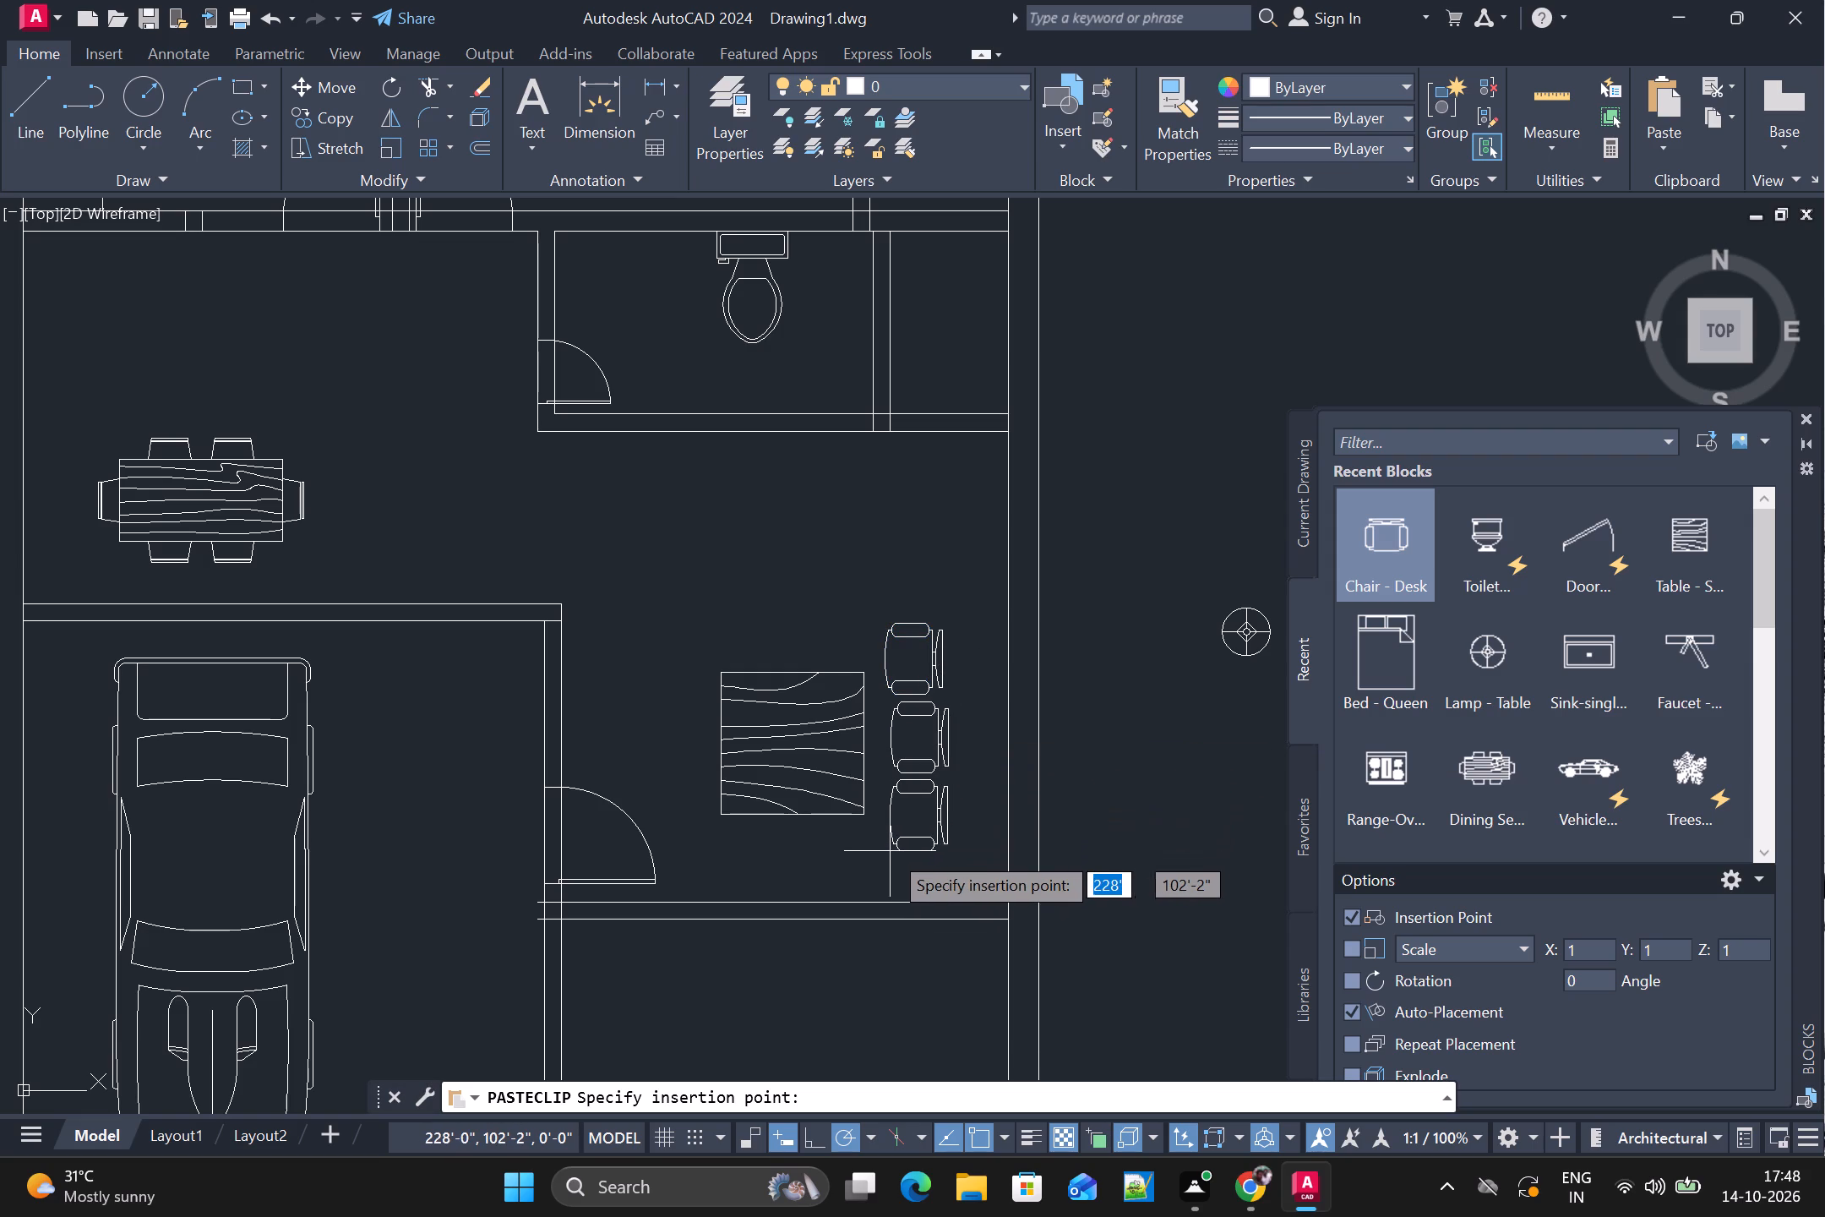
left_click(892, 850)
Move the three desk chairs and the square table together horizontally until the chair backs meet the outer right wall's inner face.
scroll(909, 763, "up", 1)
middle_click_drag(909, 763, 894, 663)
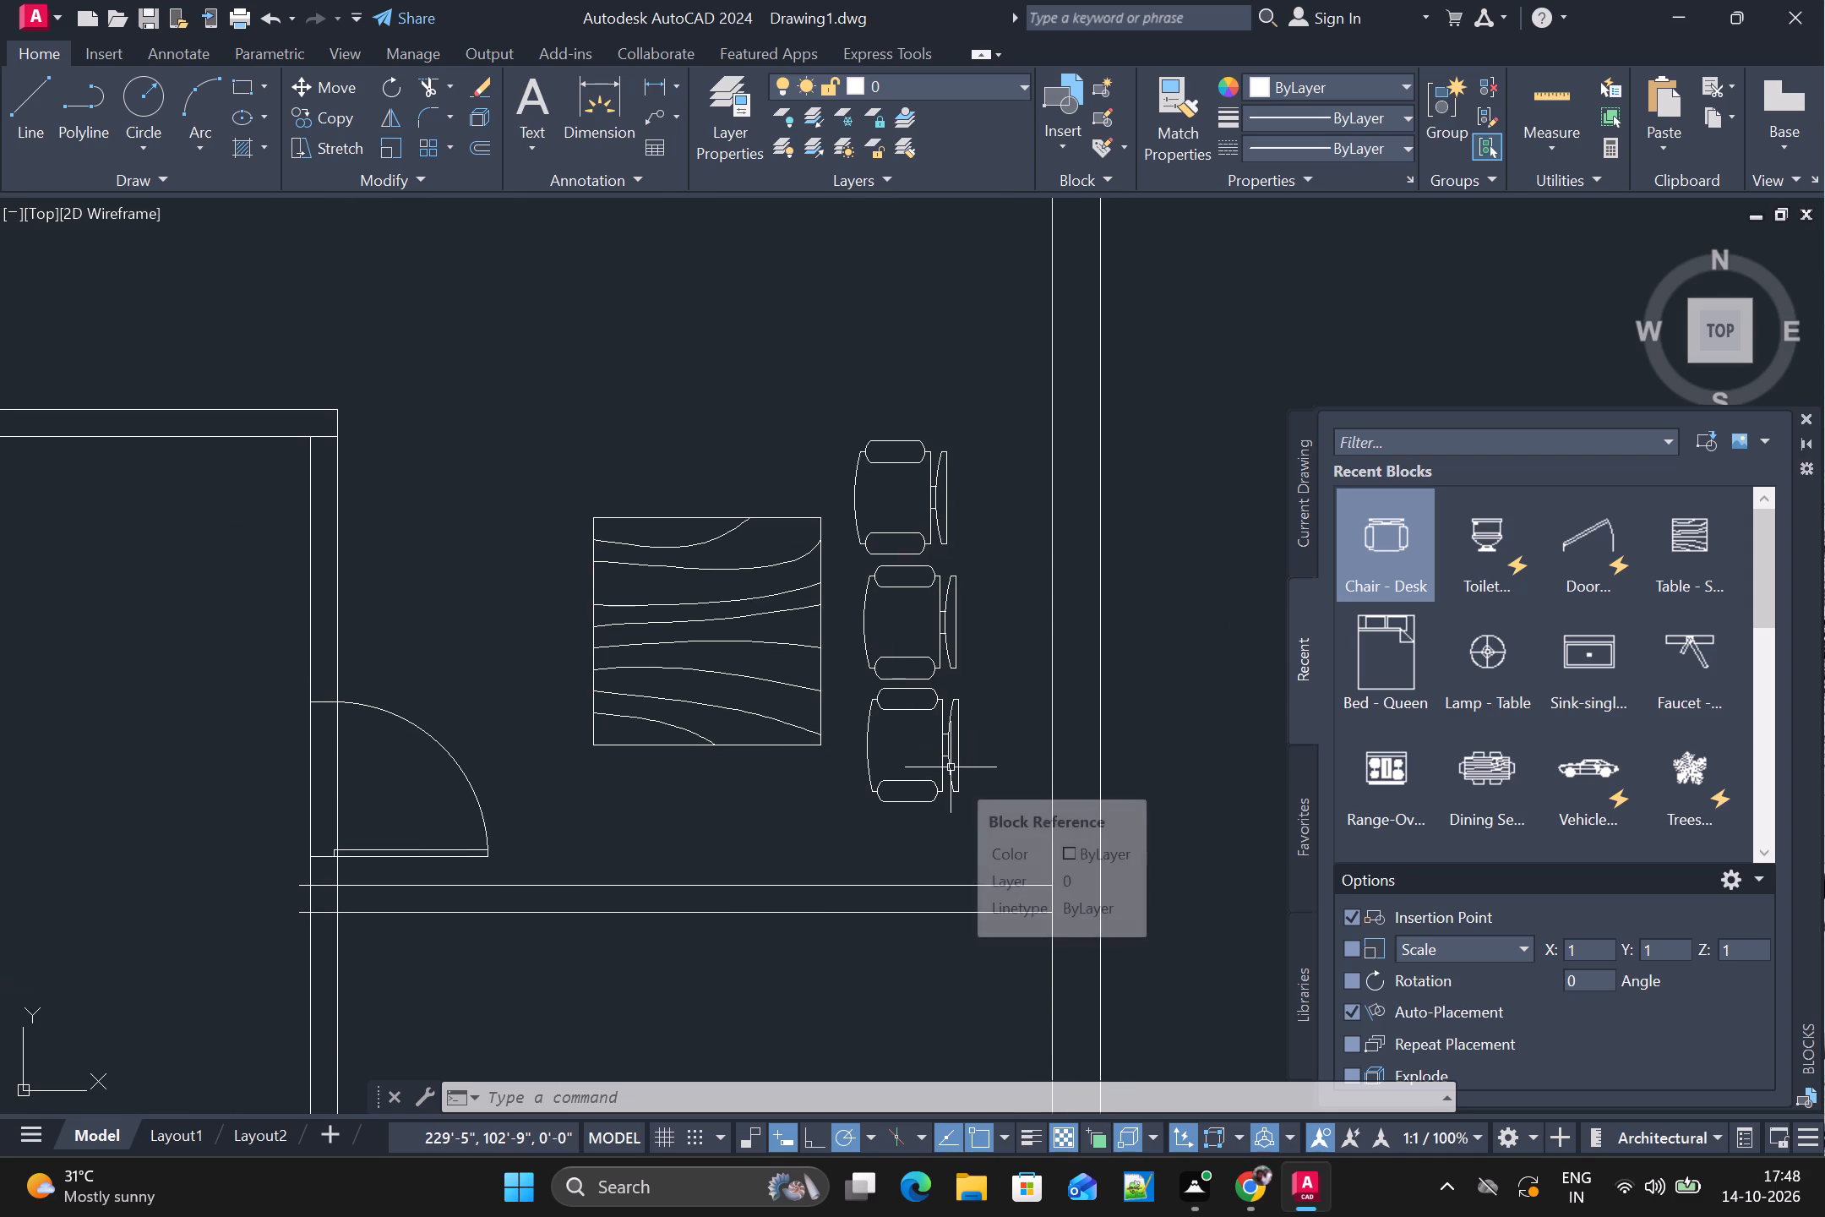
key("Escape")
left_click(949, 763)
left_click(929, 644)
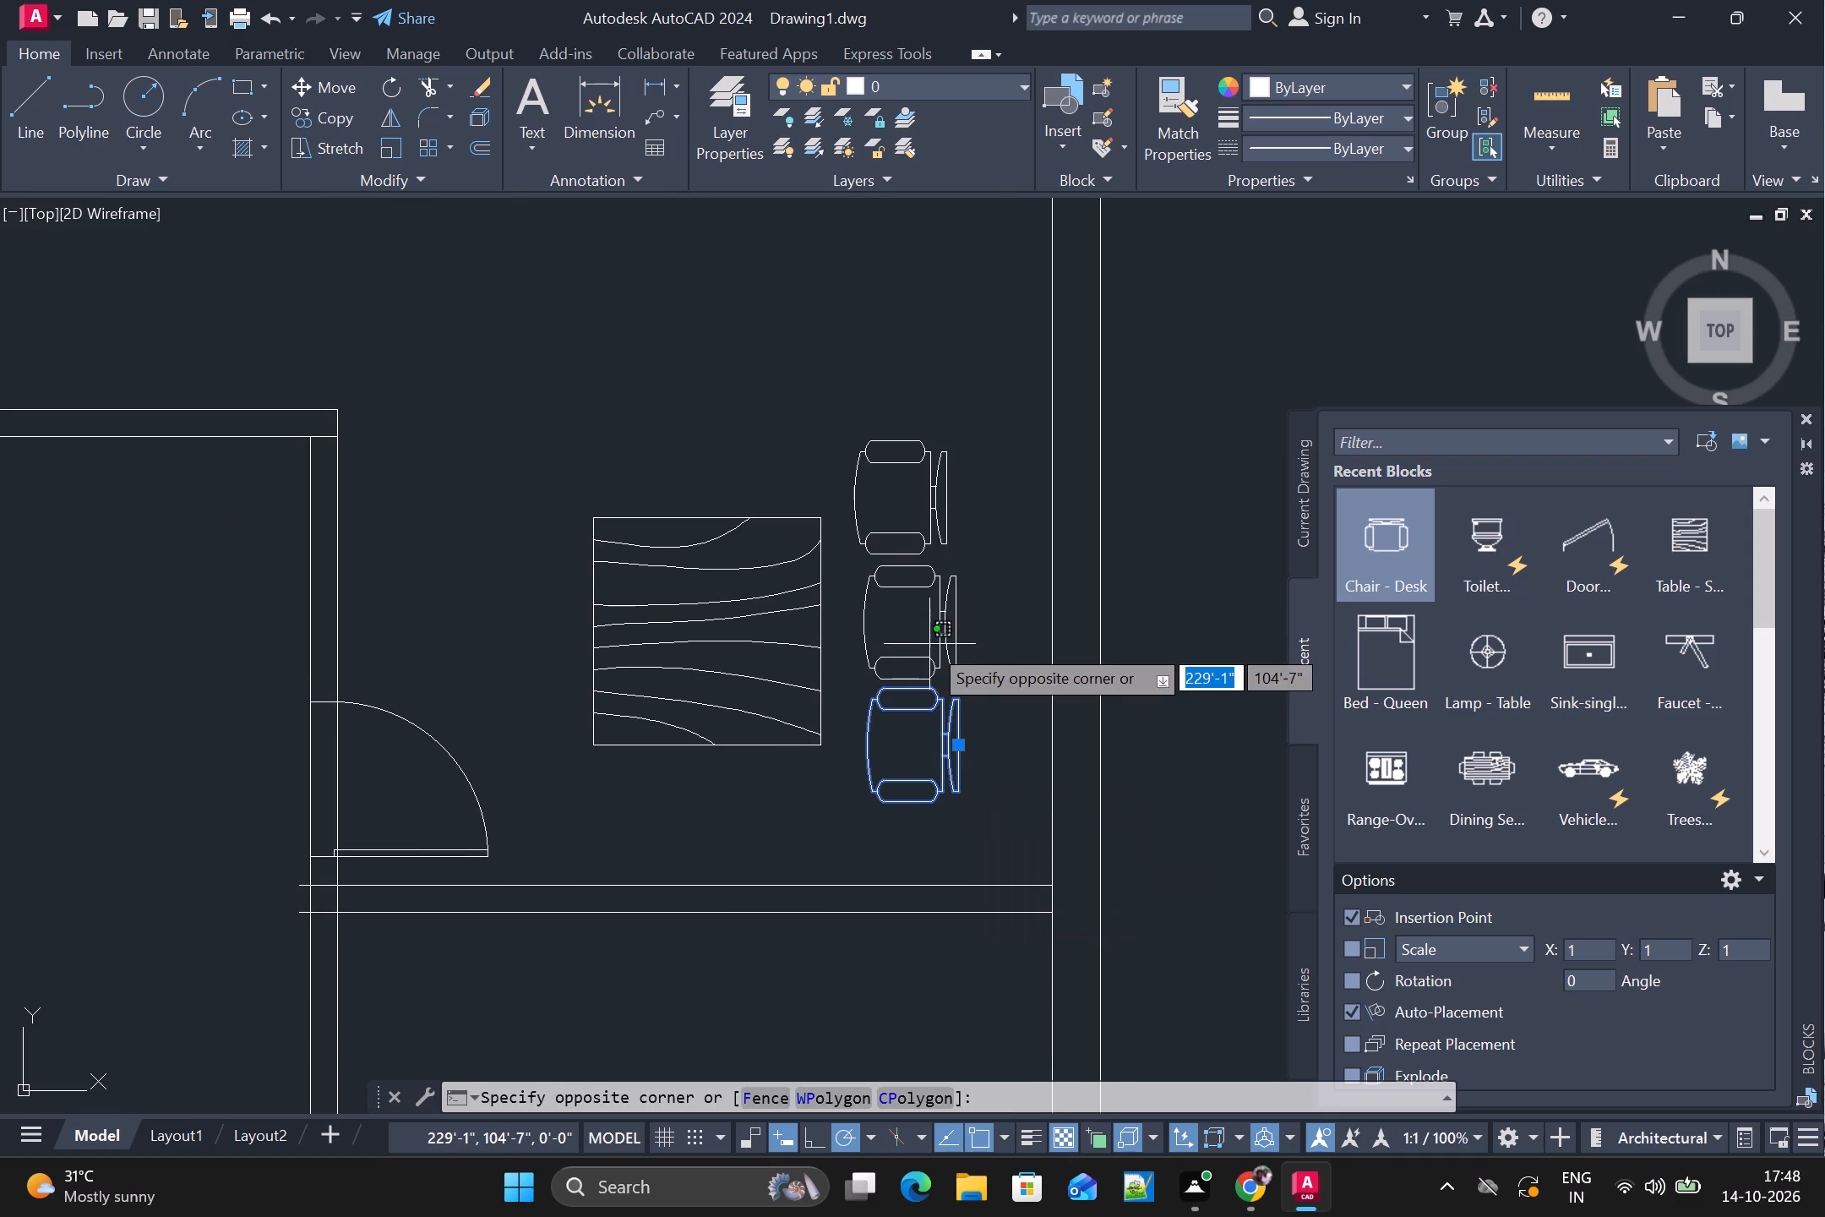
left_click(919, 663)
left_click(908, 531)
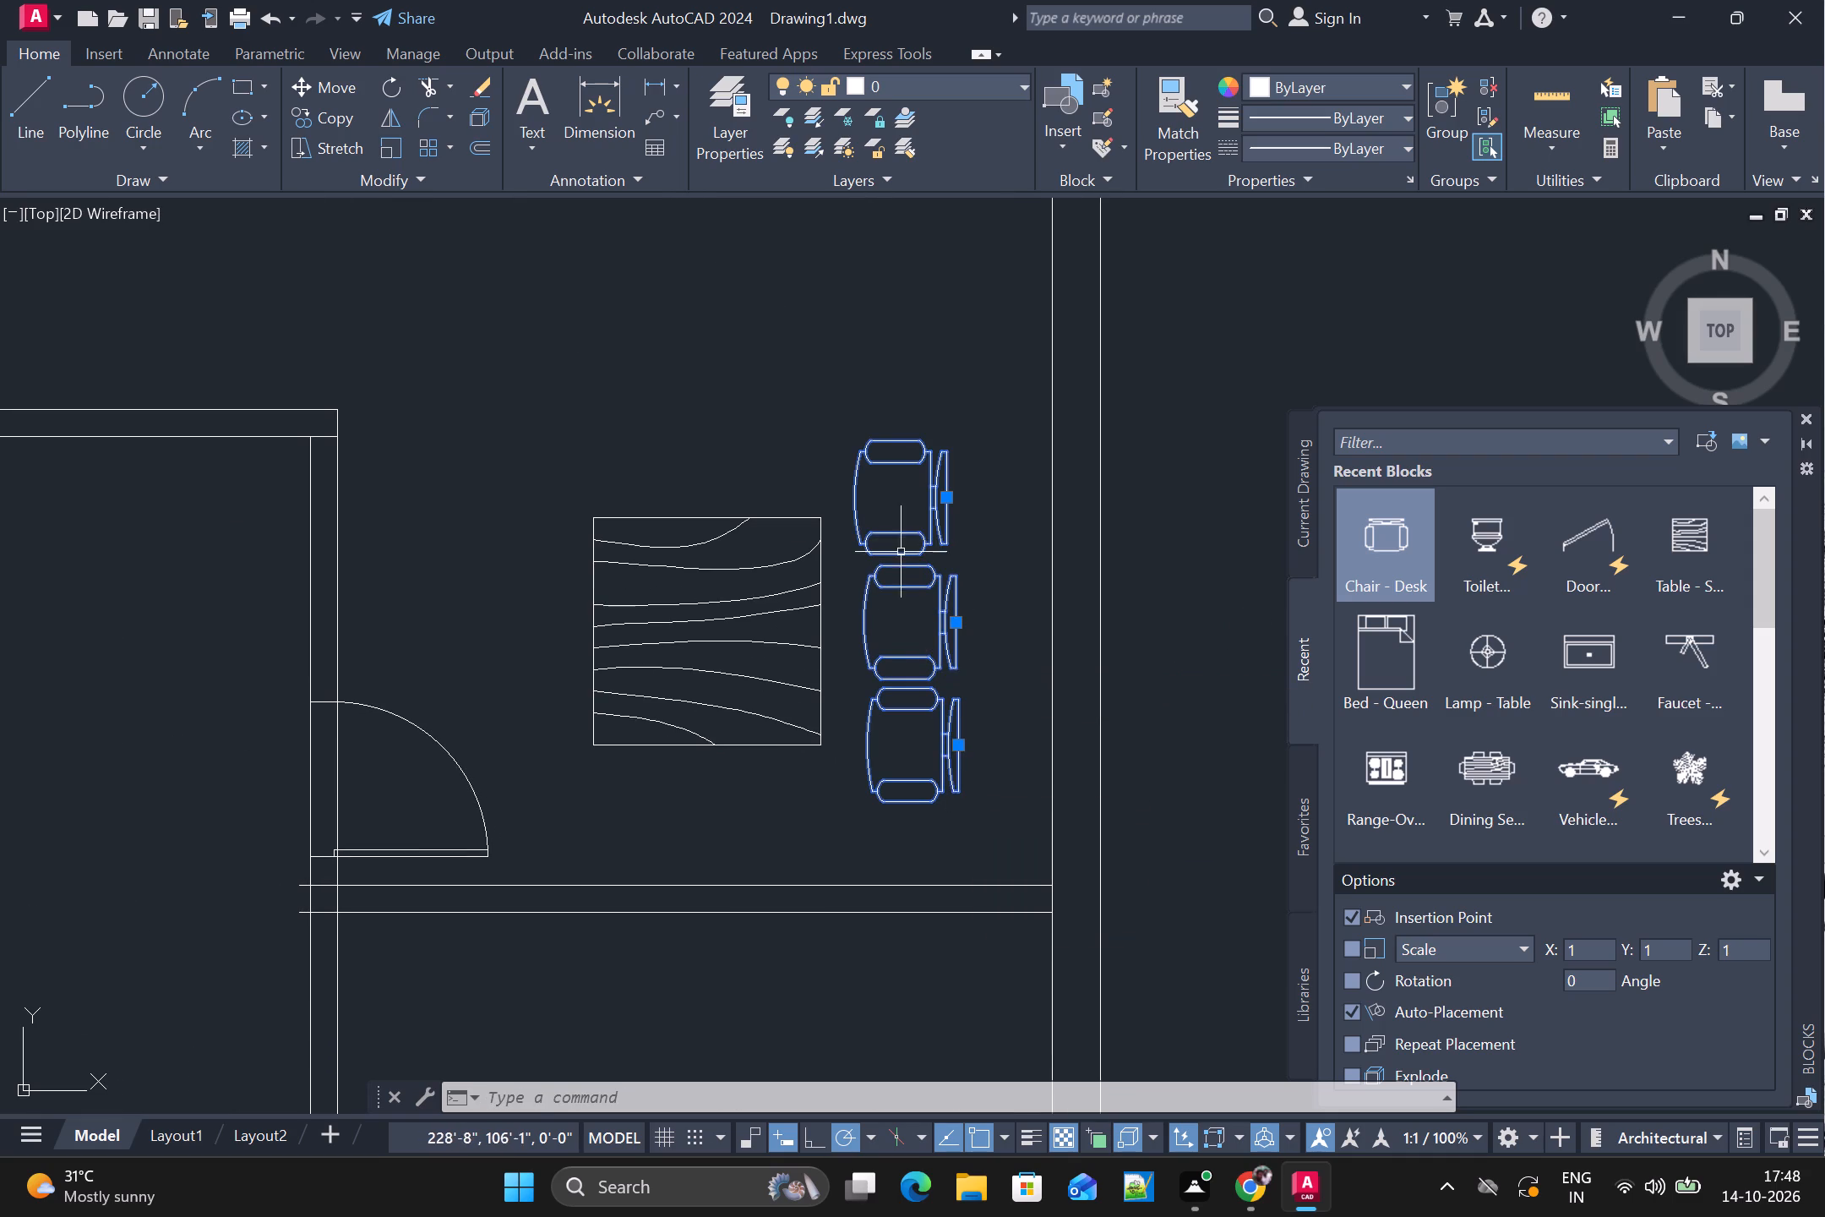
left_click(823, 563)
type("M")
key("space")
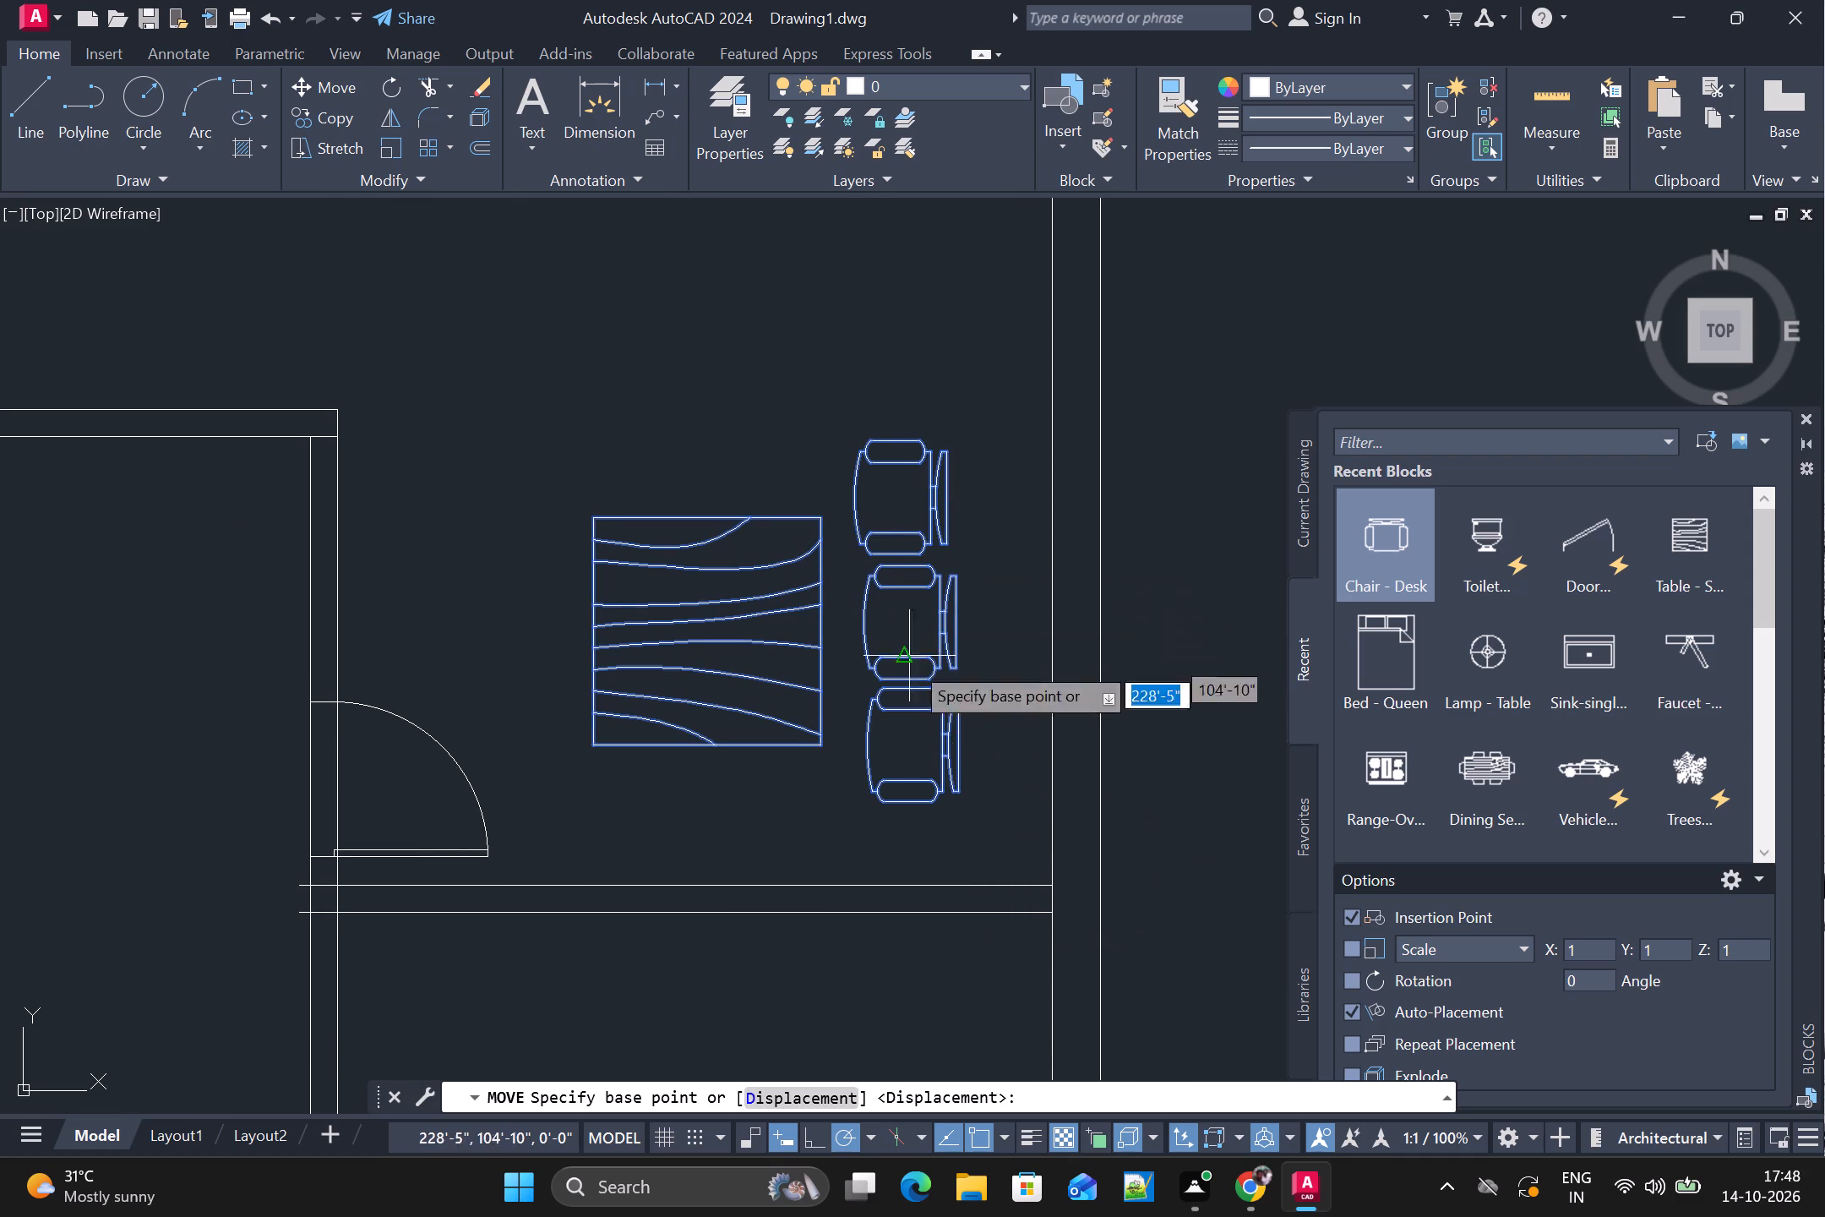
left_click(956, 624)
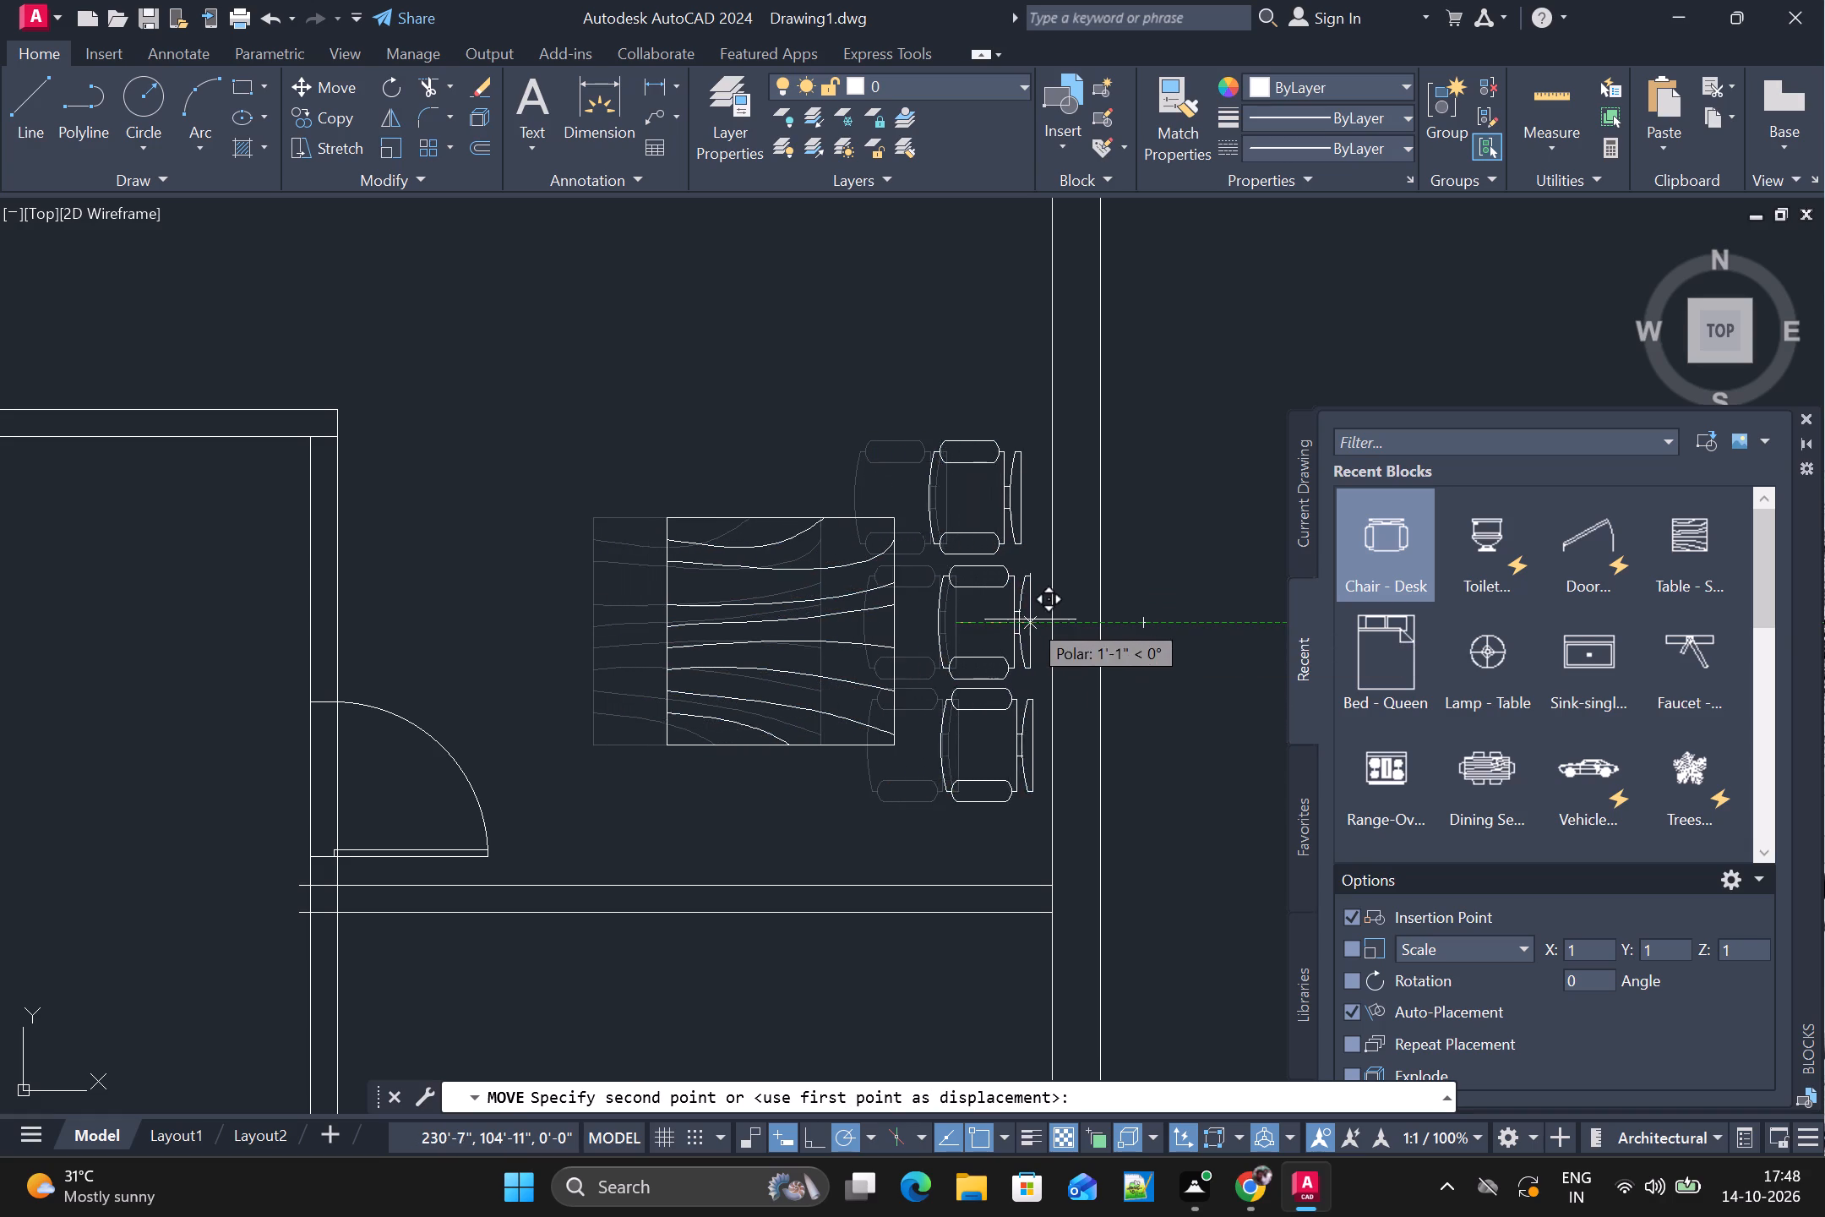
left_click(1057, 619)
scroll(1019, 745, "down", 2)
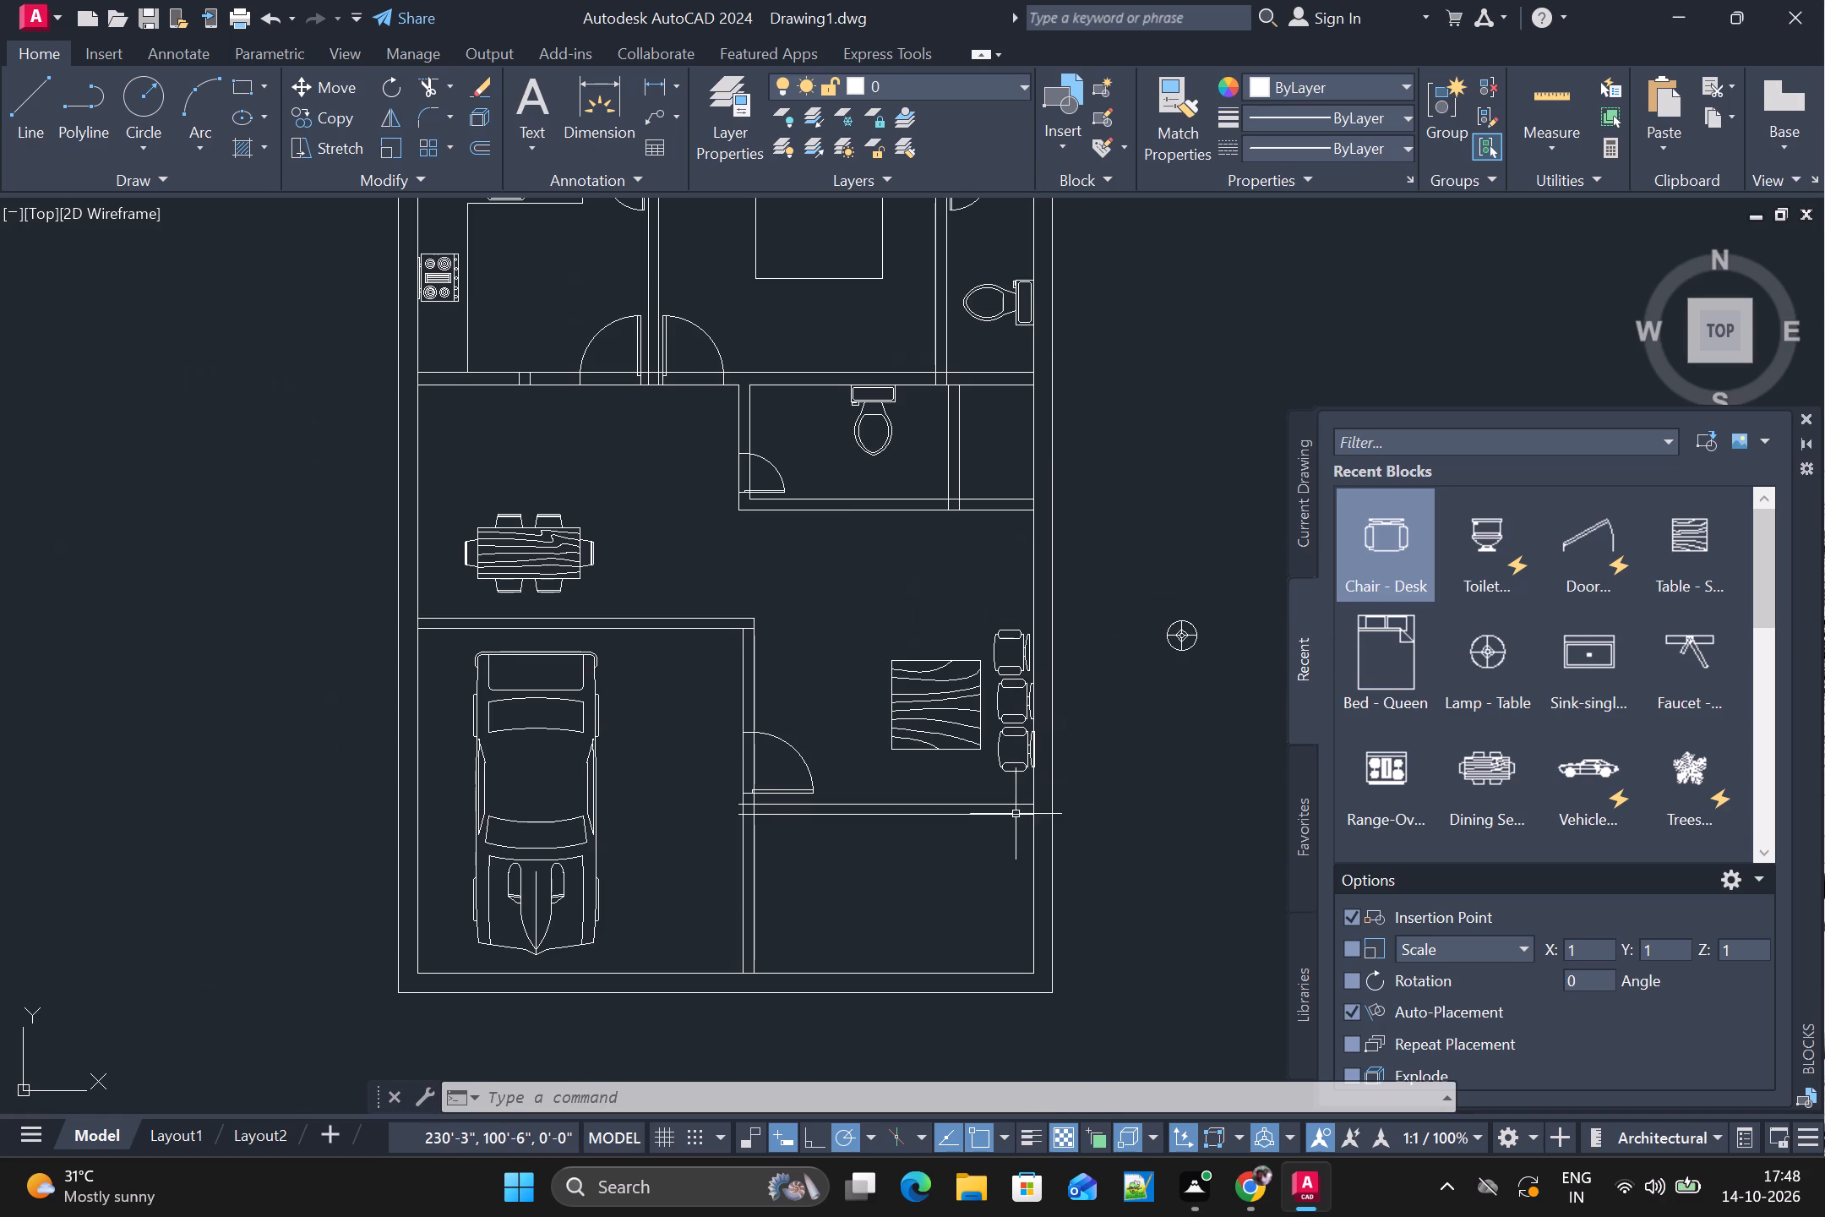
key("Escape")
Scale the square wooden table down to about four-fifths of its size about its lower-left corner.
scroll(923, 811, "down", 1)
scroll(871, 774, "up", 1)
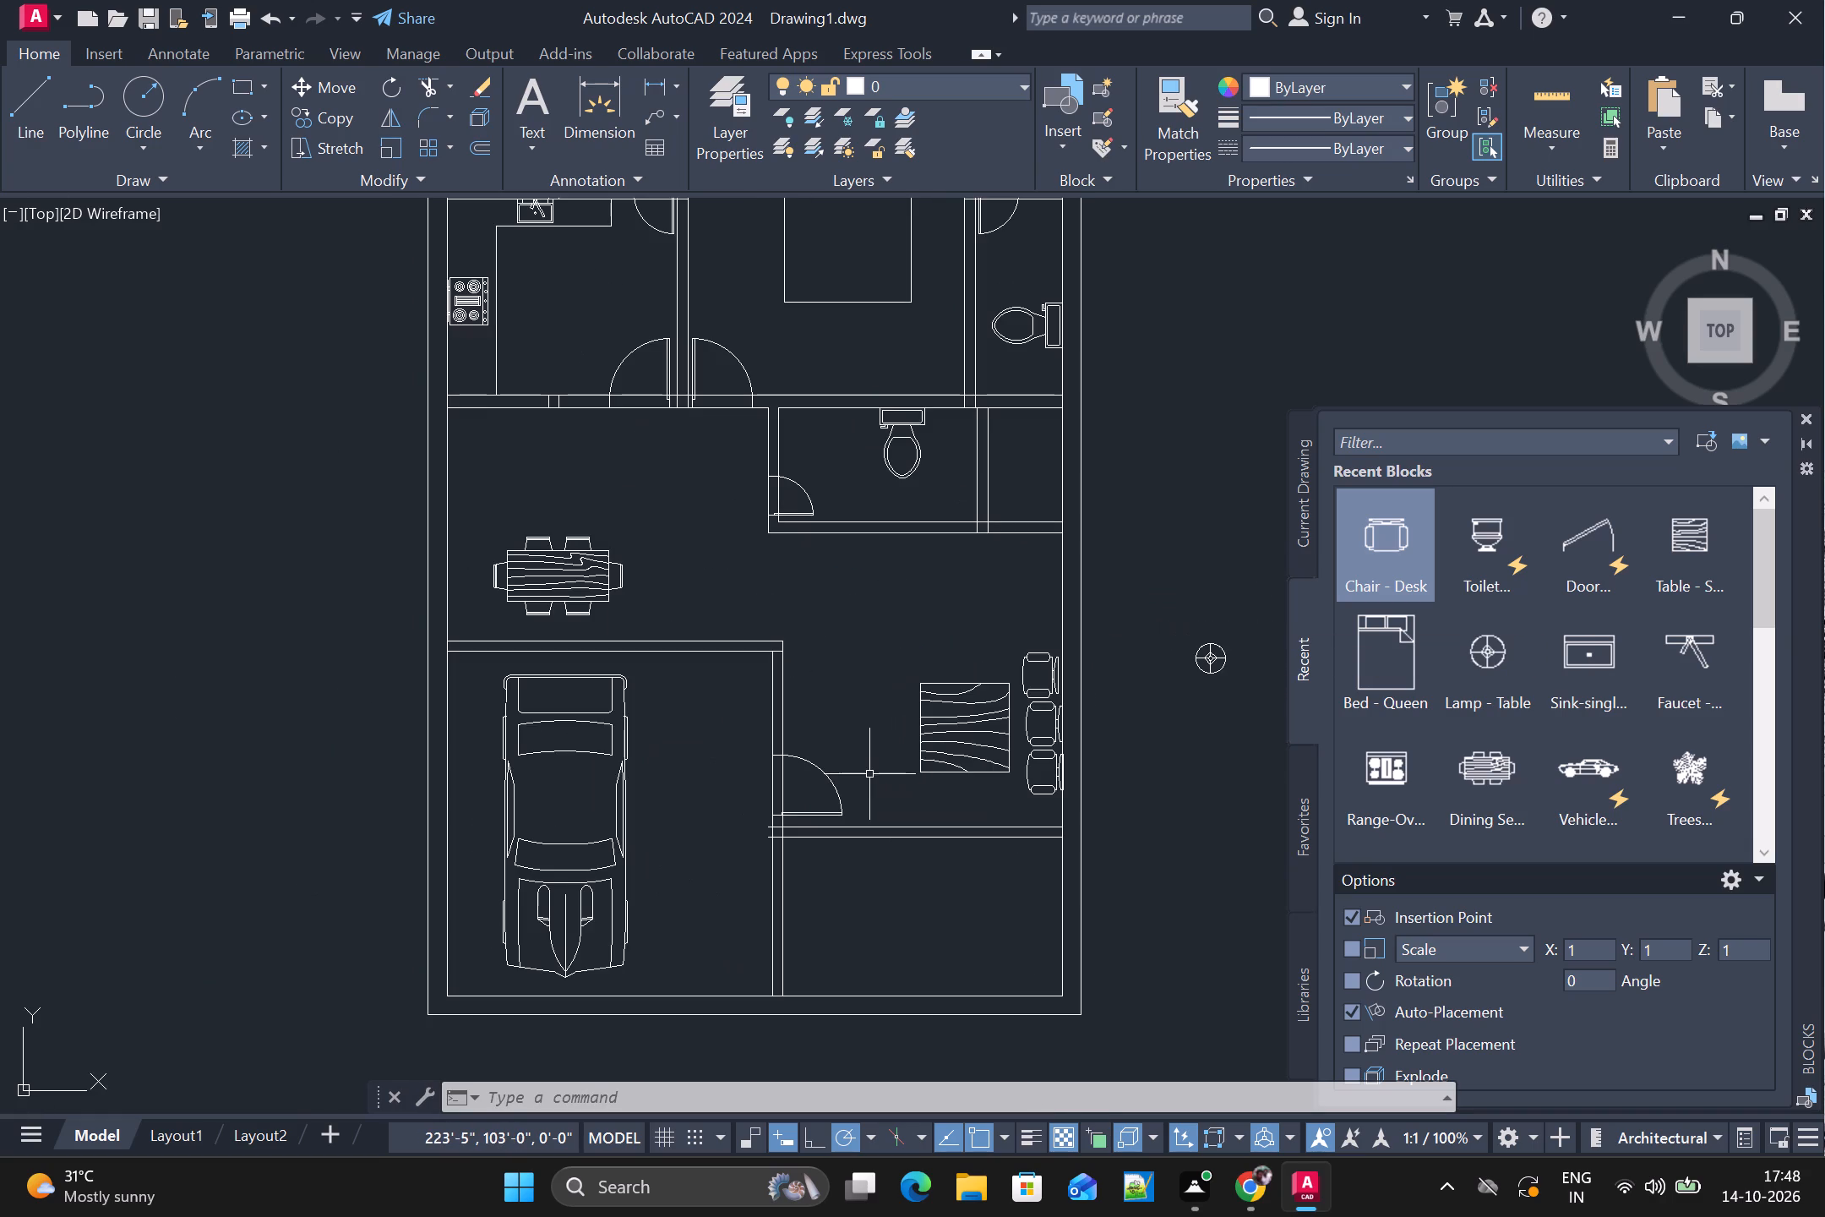
left_click(924, 769)
type("SC")
key("space")
left_click(927, 774)
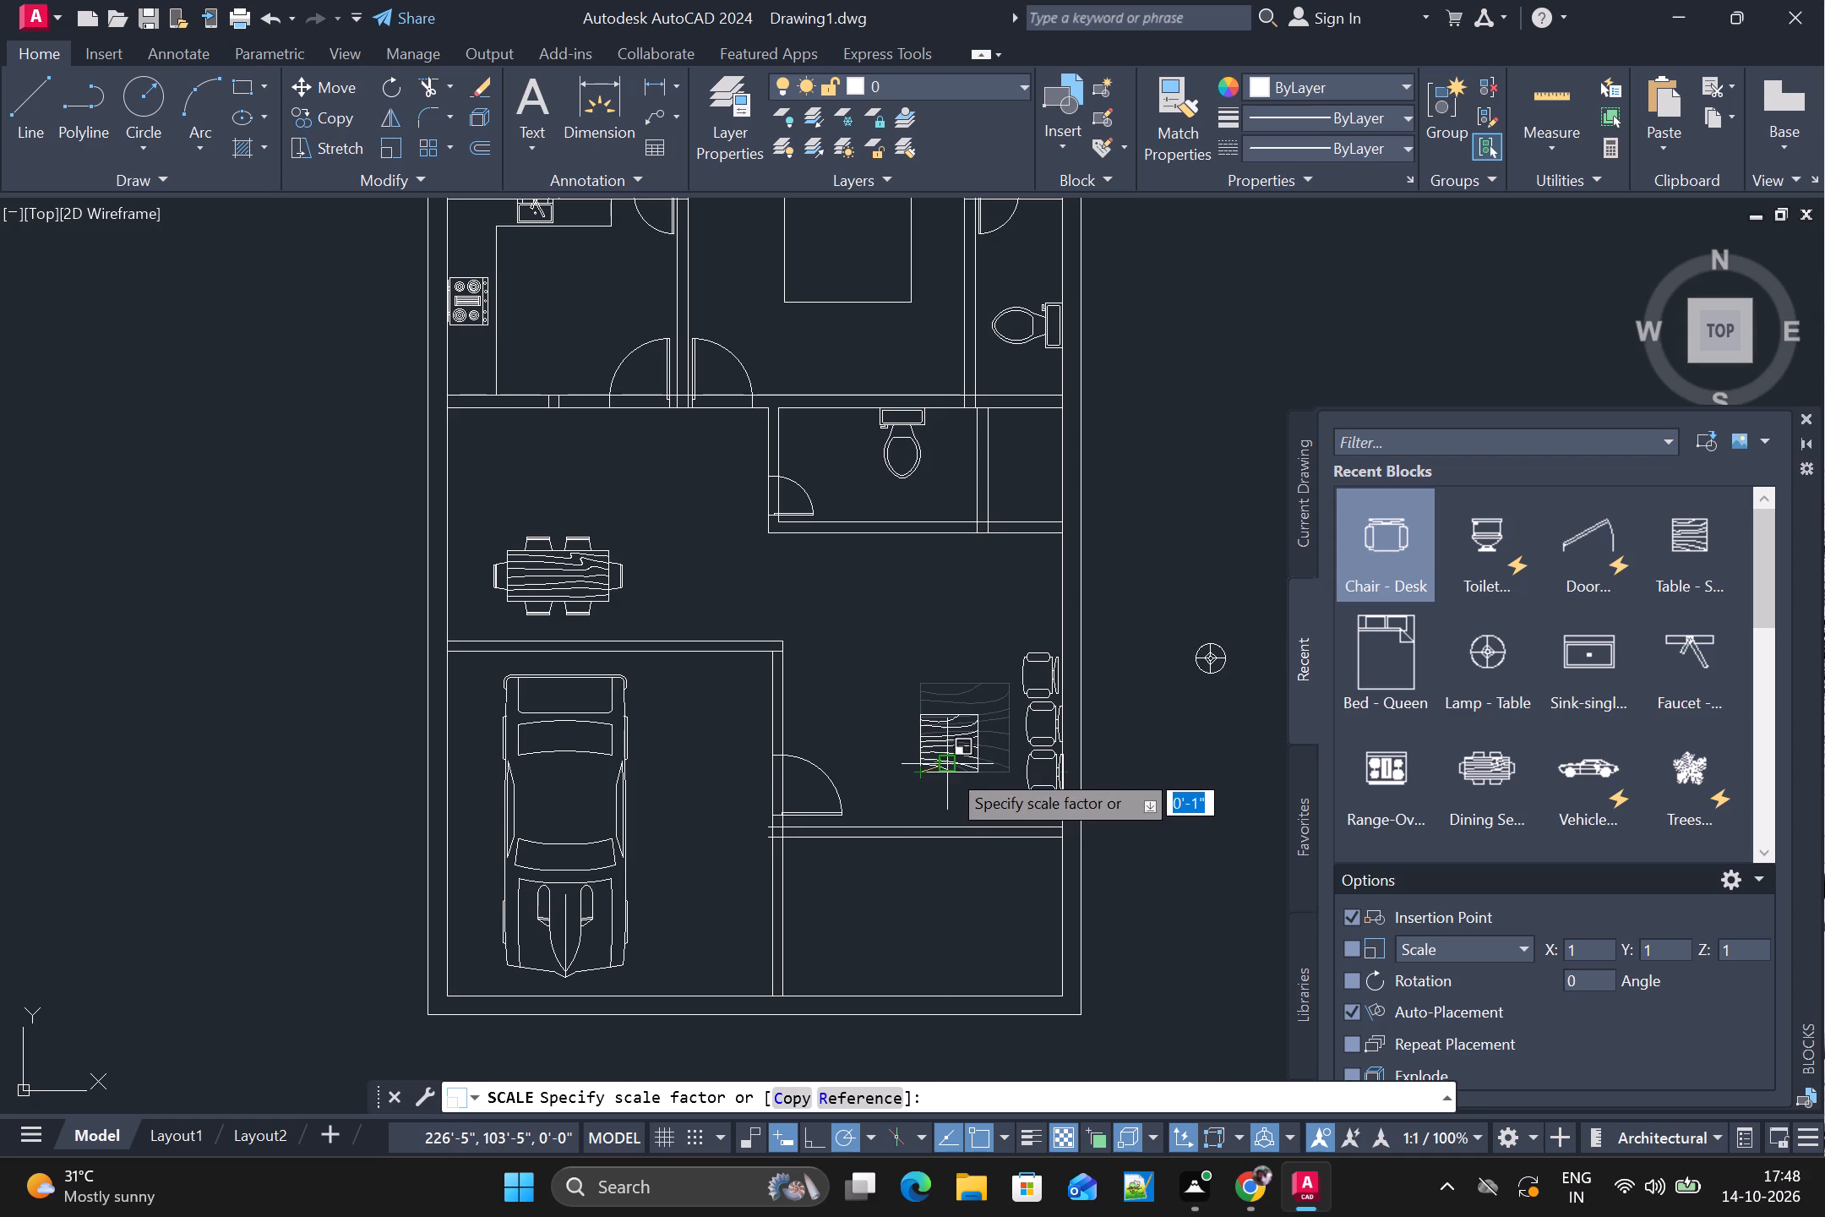
left_click(957, 764)
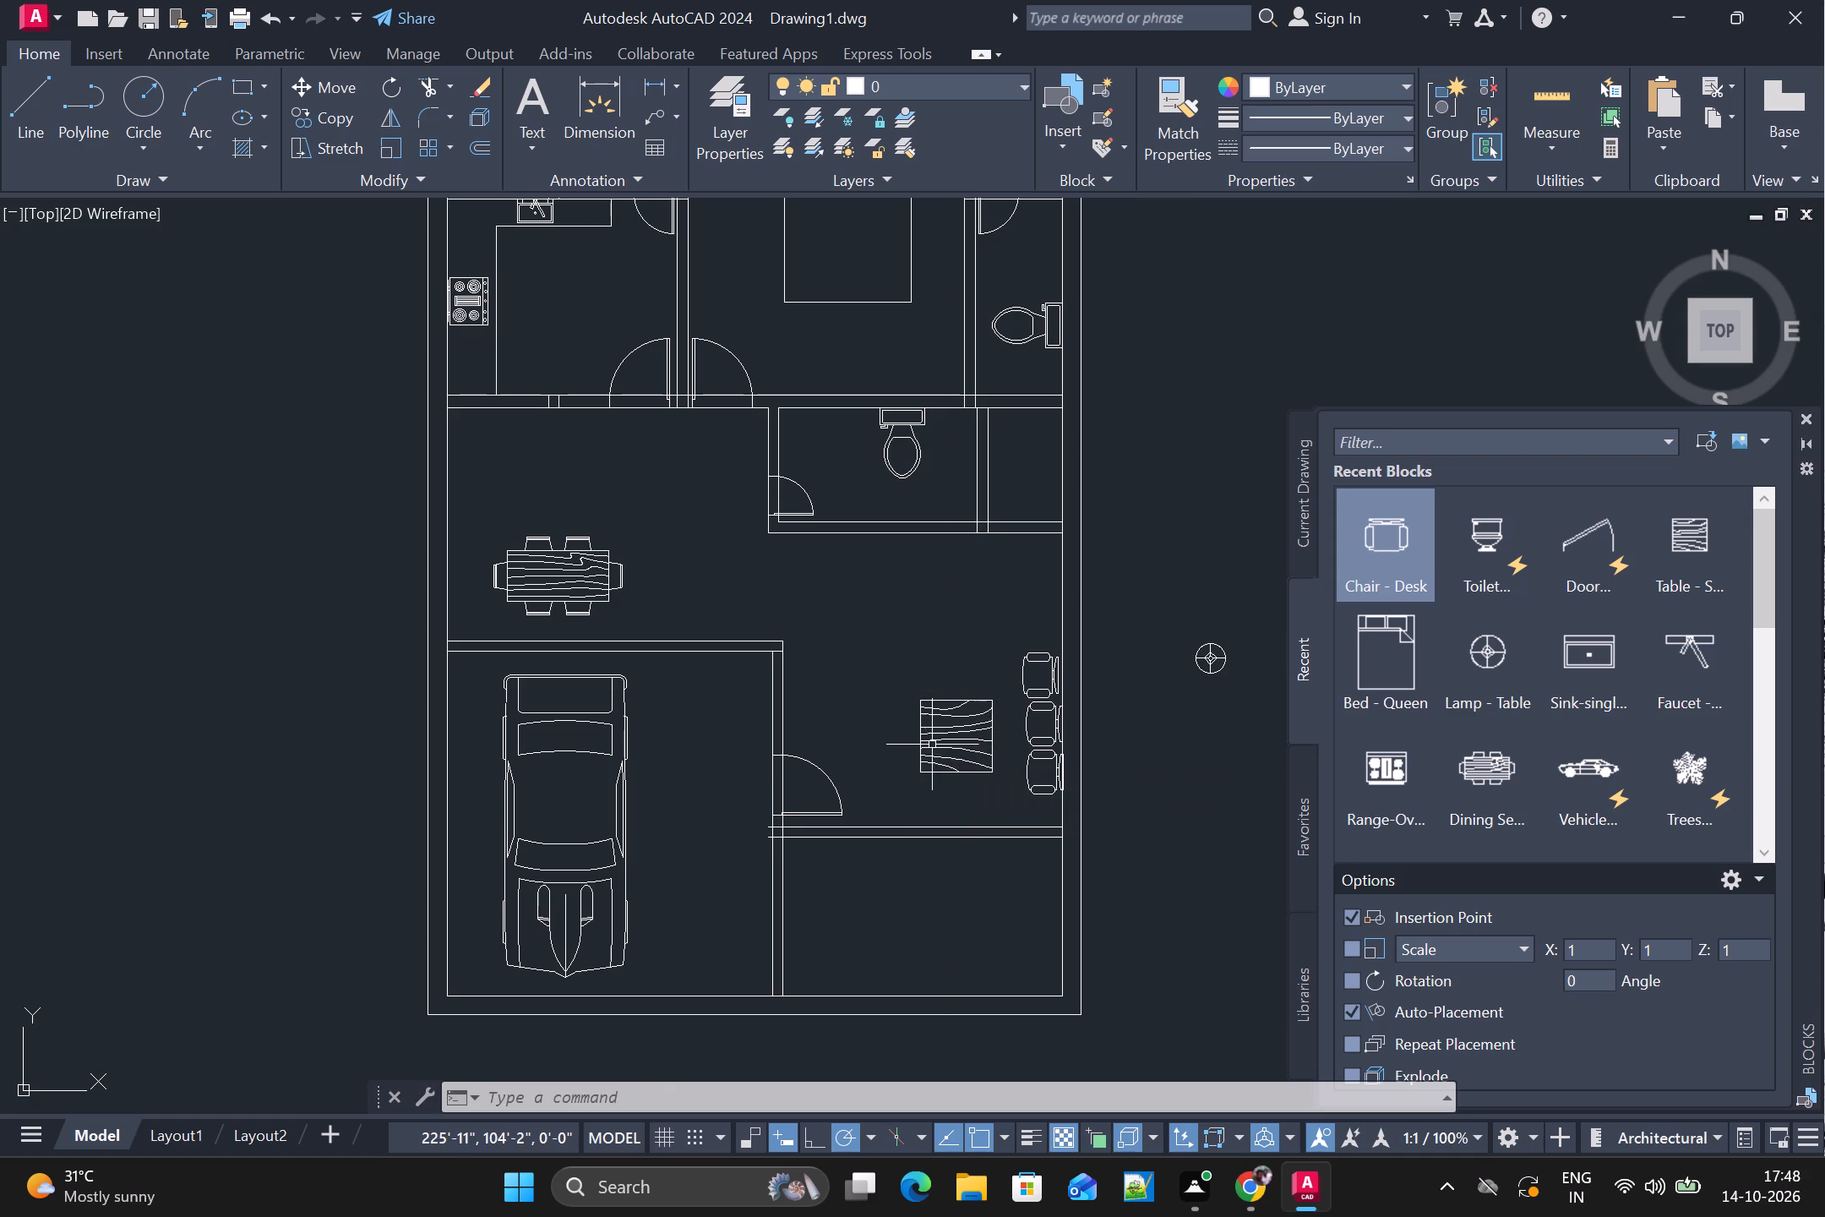
Reposition the square wooden table so it stands just in front of the middle of the three desk chairs.
left_click(932, 744)
left_click_drag(937, 745, 946, 745)
left_click_drag(962, 739, 967, 730)
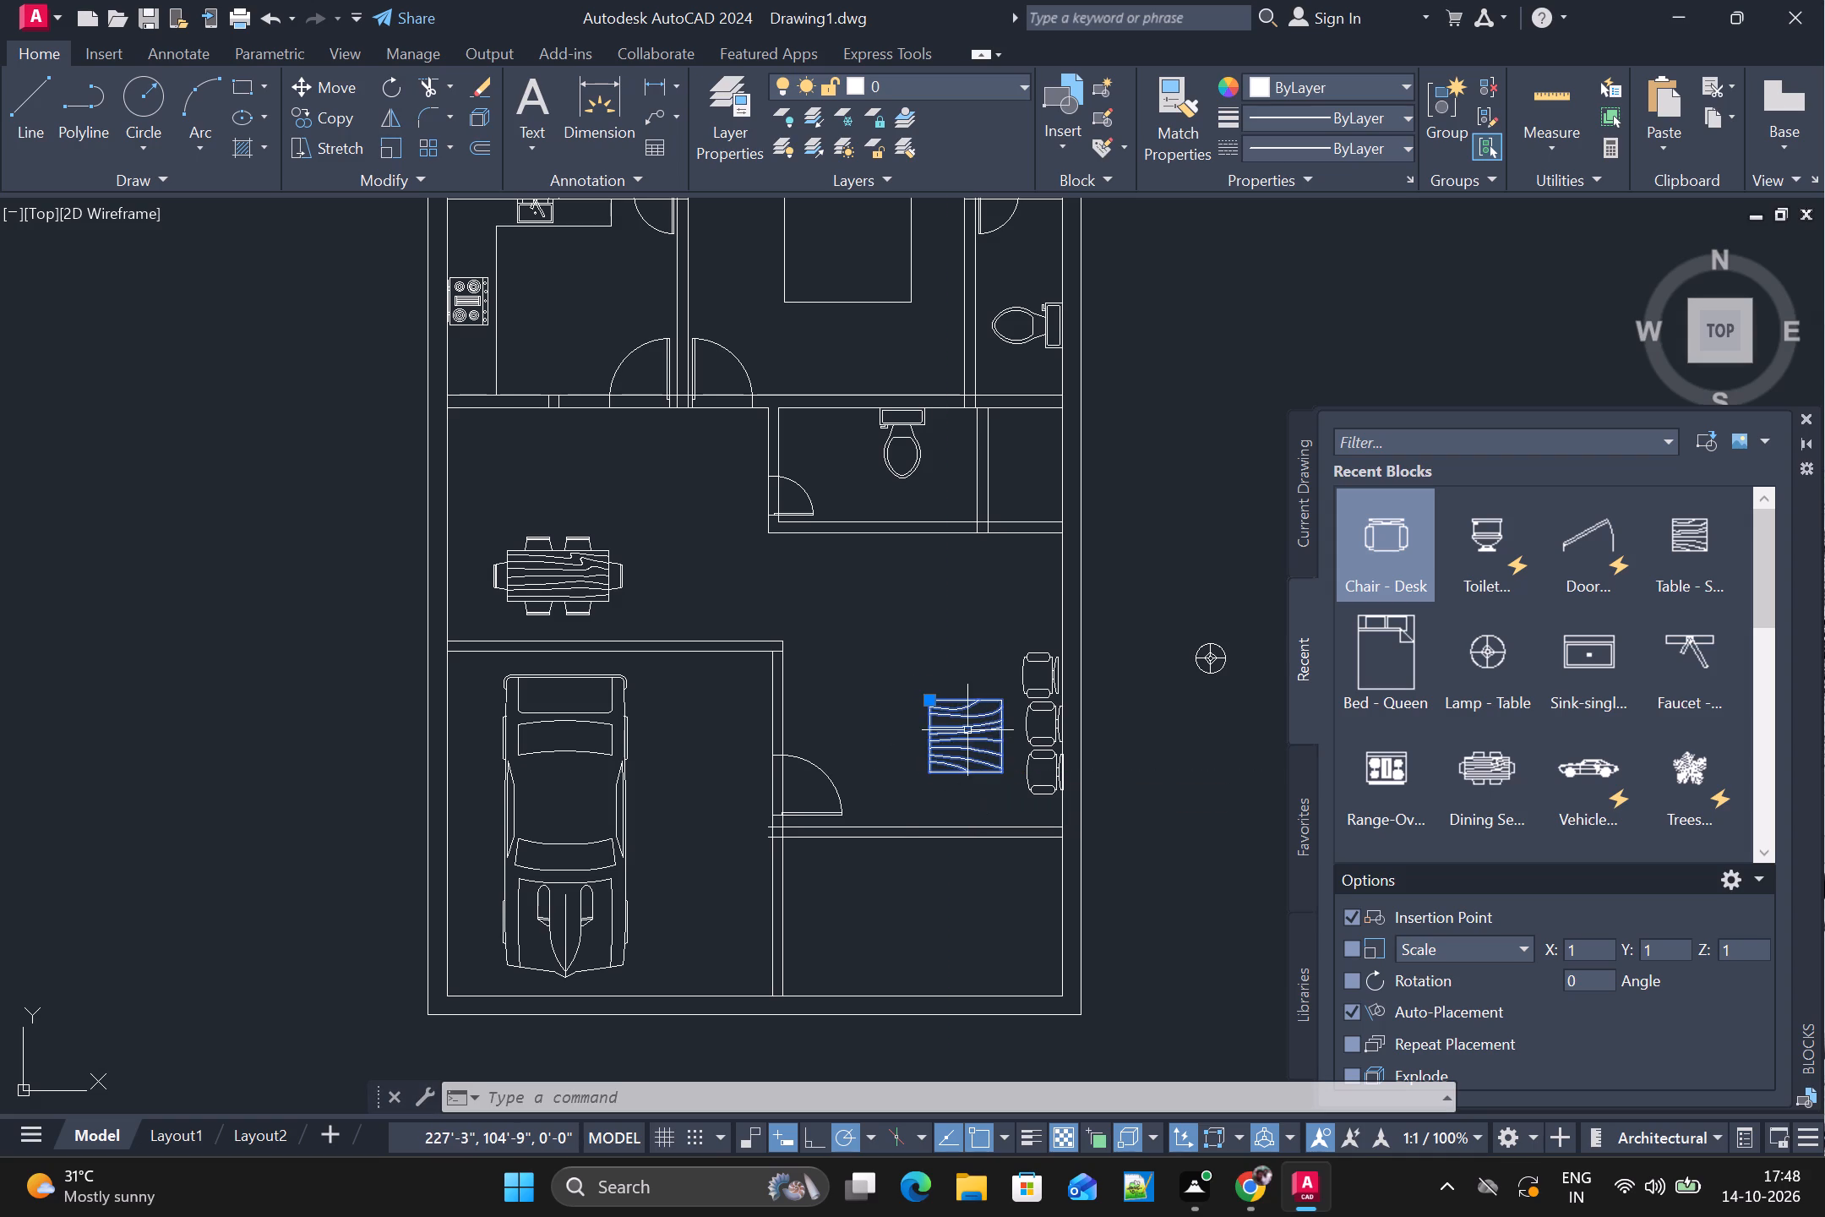
left_click_drag(967, 730, 970, 729)
left_click(968, 729)
left_click_drag(966, 745, 987, 723)
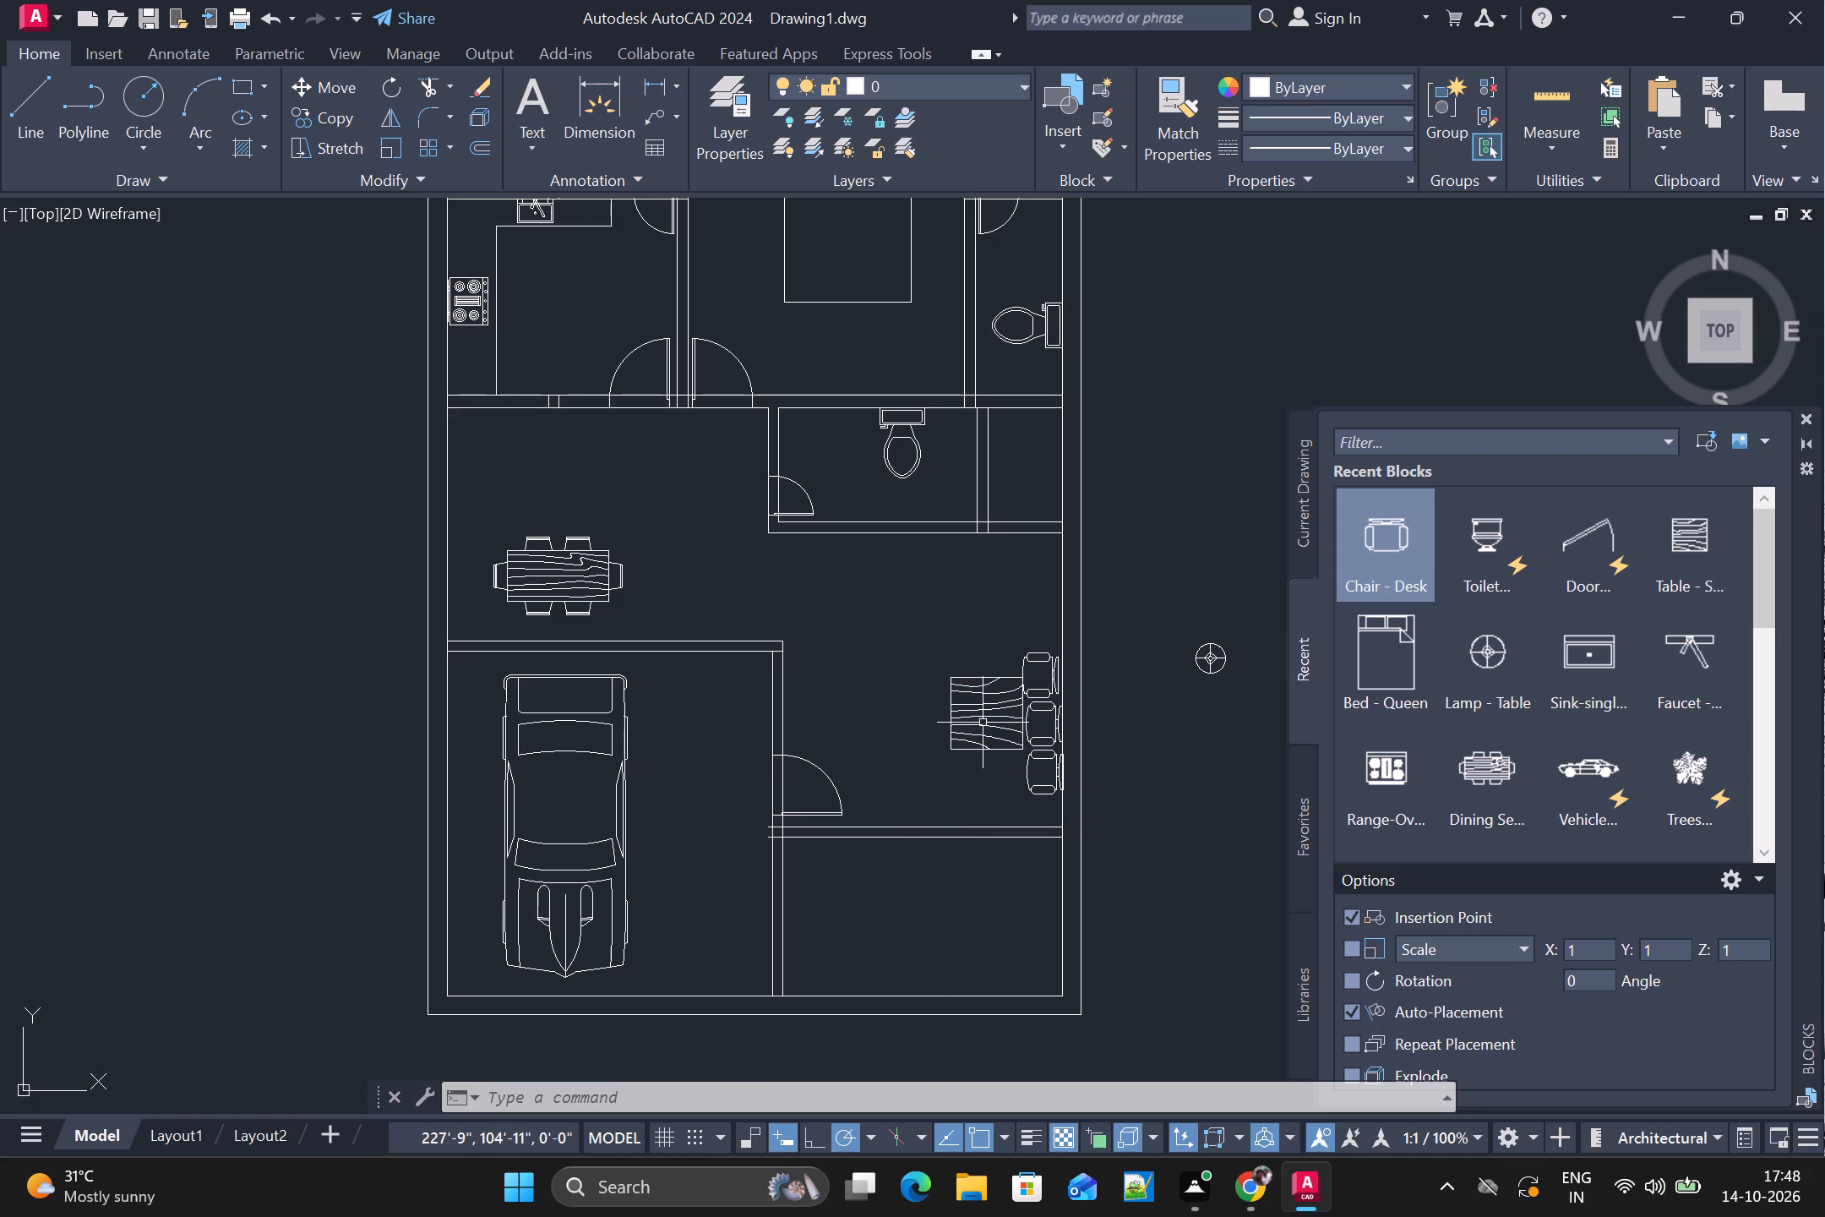
left_click(991, 706)
left_click(987, 707)
left_click_drag(987, 709, 970, 734)
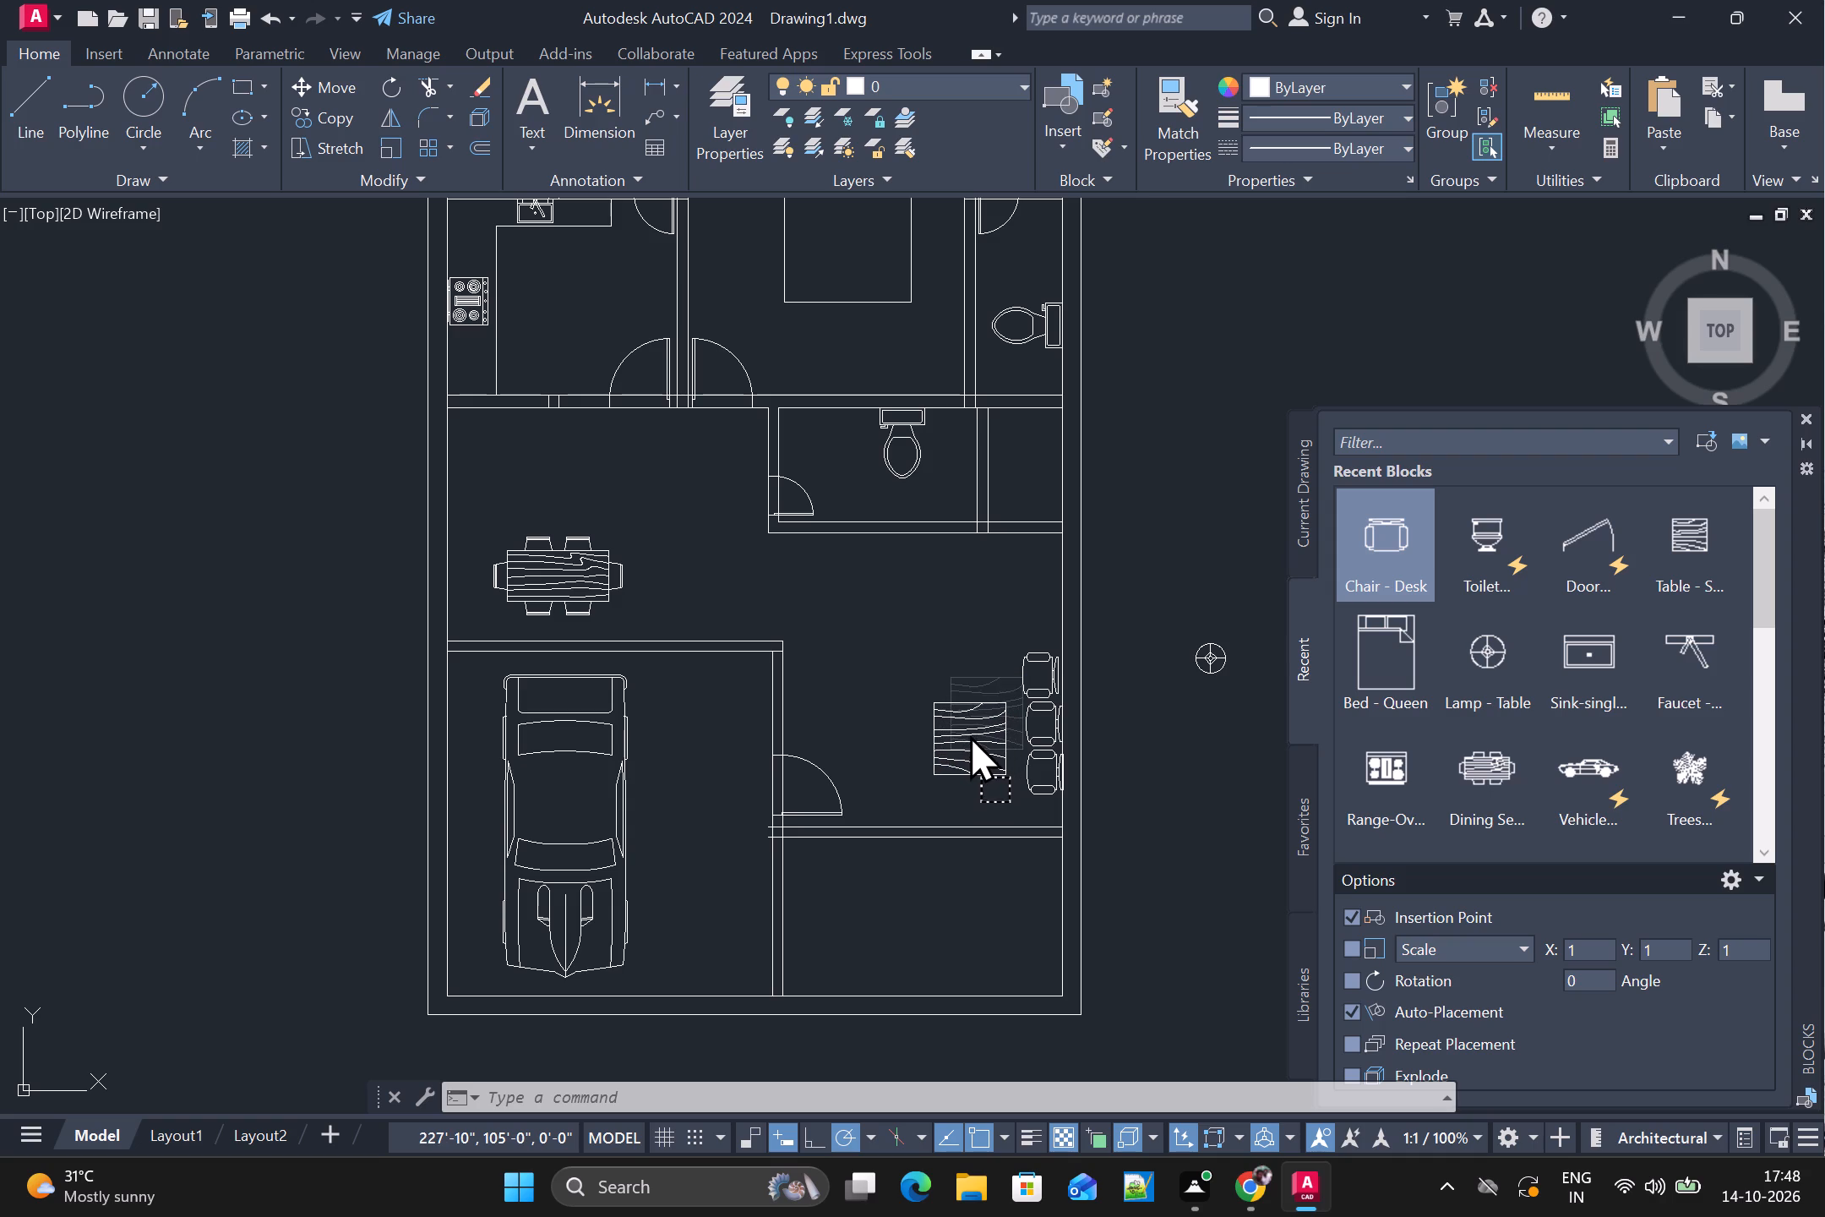
left_click_drag(970, 734, 970, 728)
left_click(970, 727)
key("Escape")
Draw two crossing diagonal lines between the inner corners of the small room at the plan's upper-left corner.
scroll(943, 809, "down", 1)
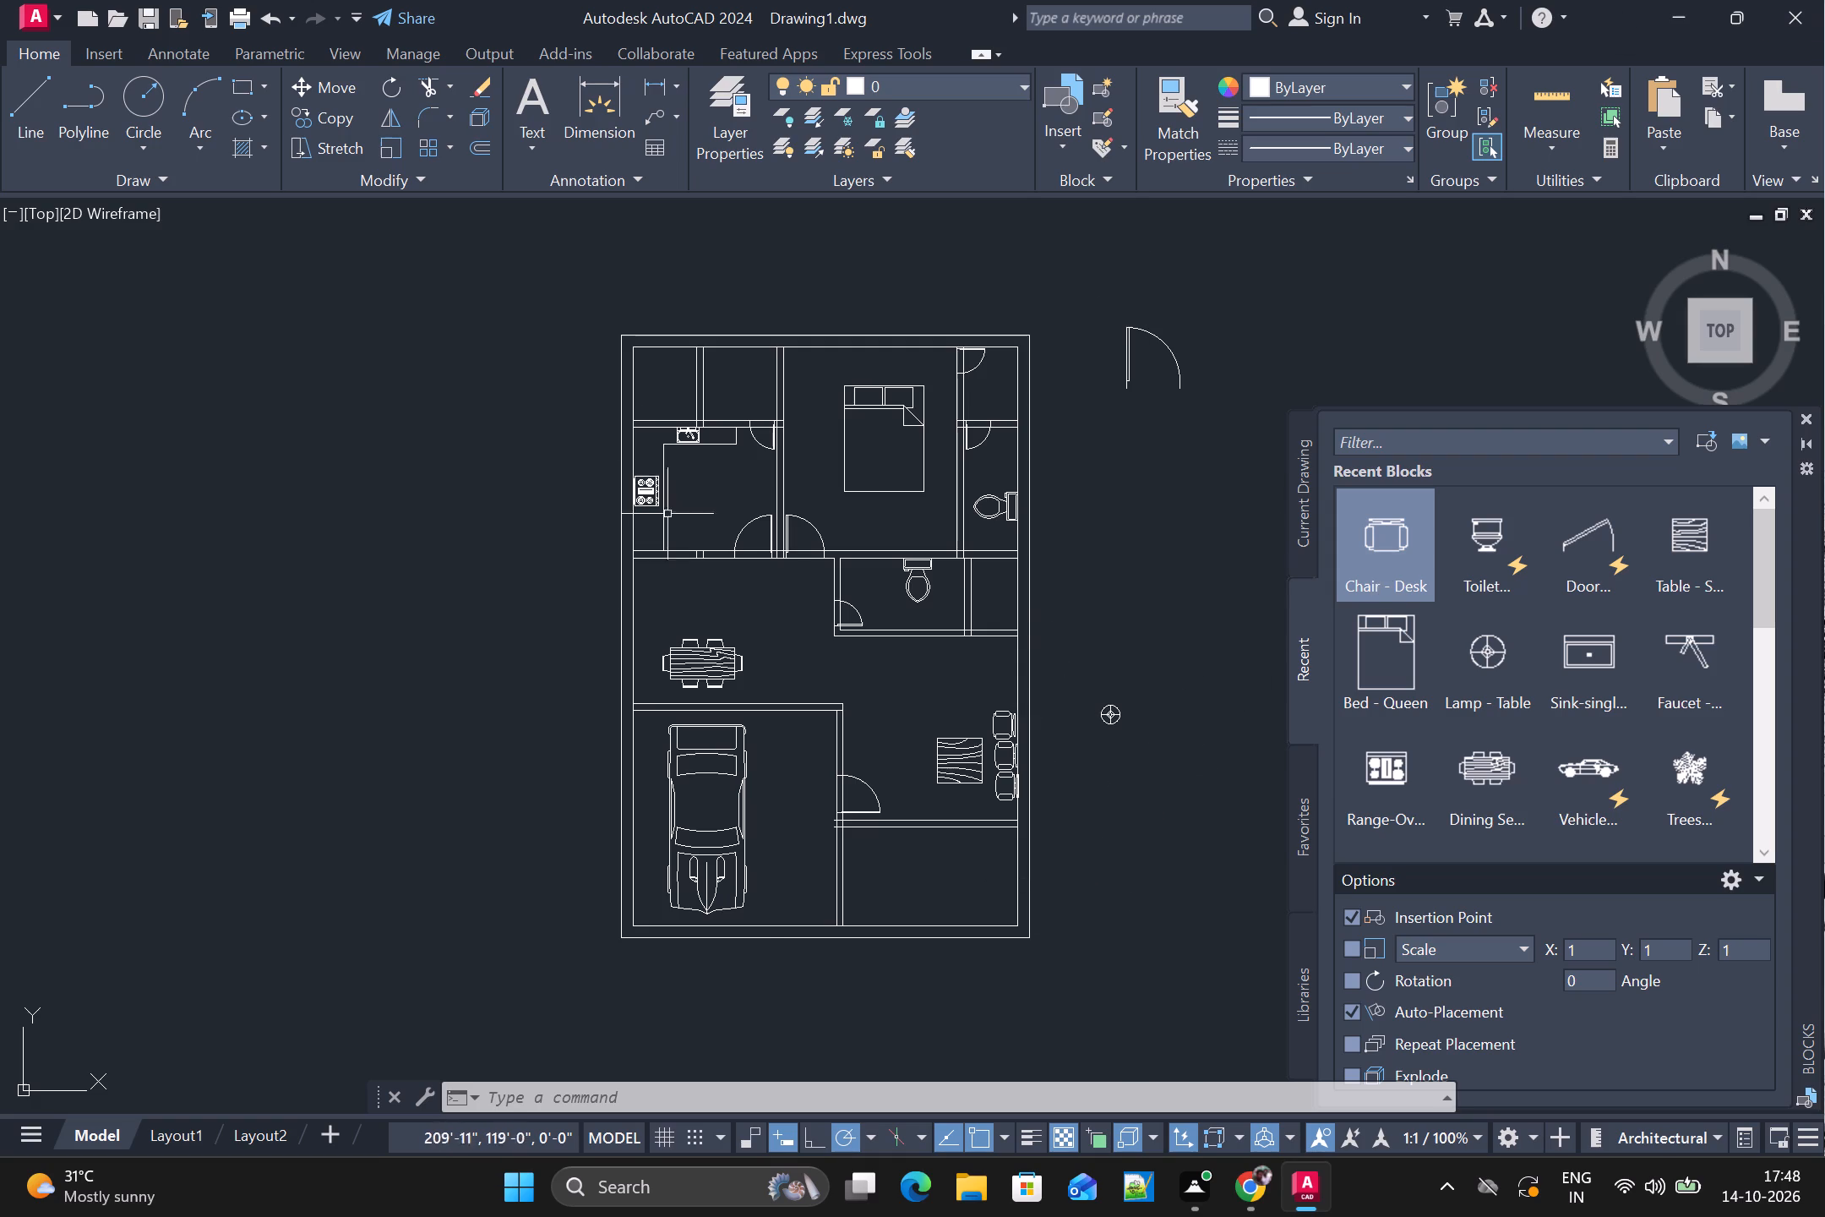
scroll(640, 450, "up", 2)
key("Escape")
key("l")
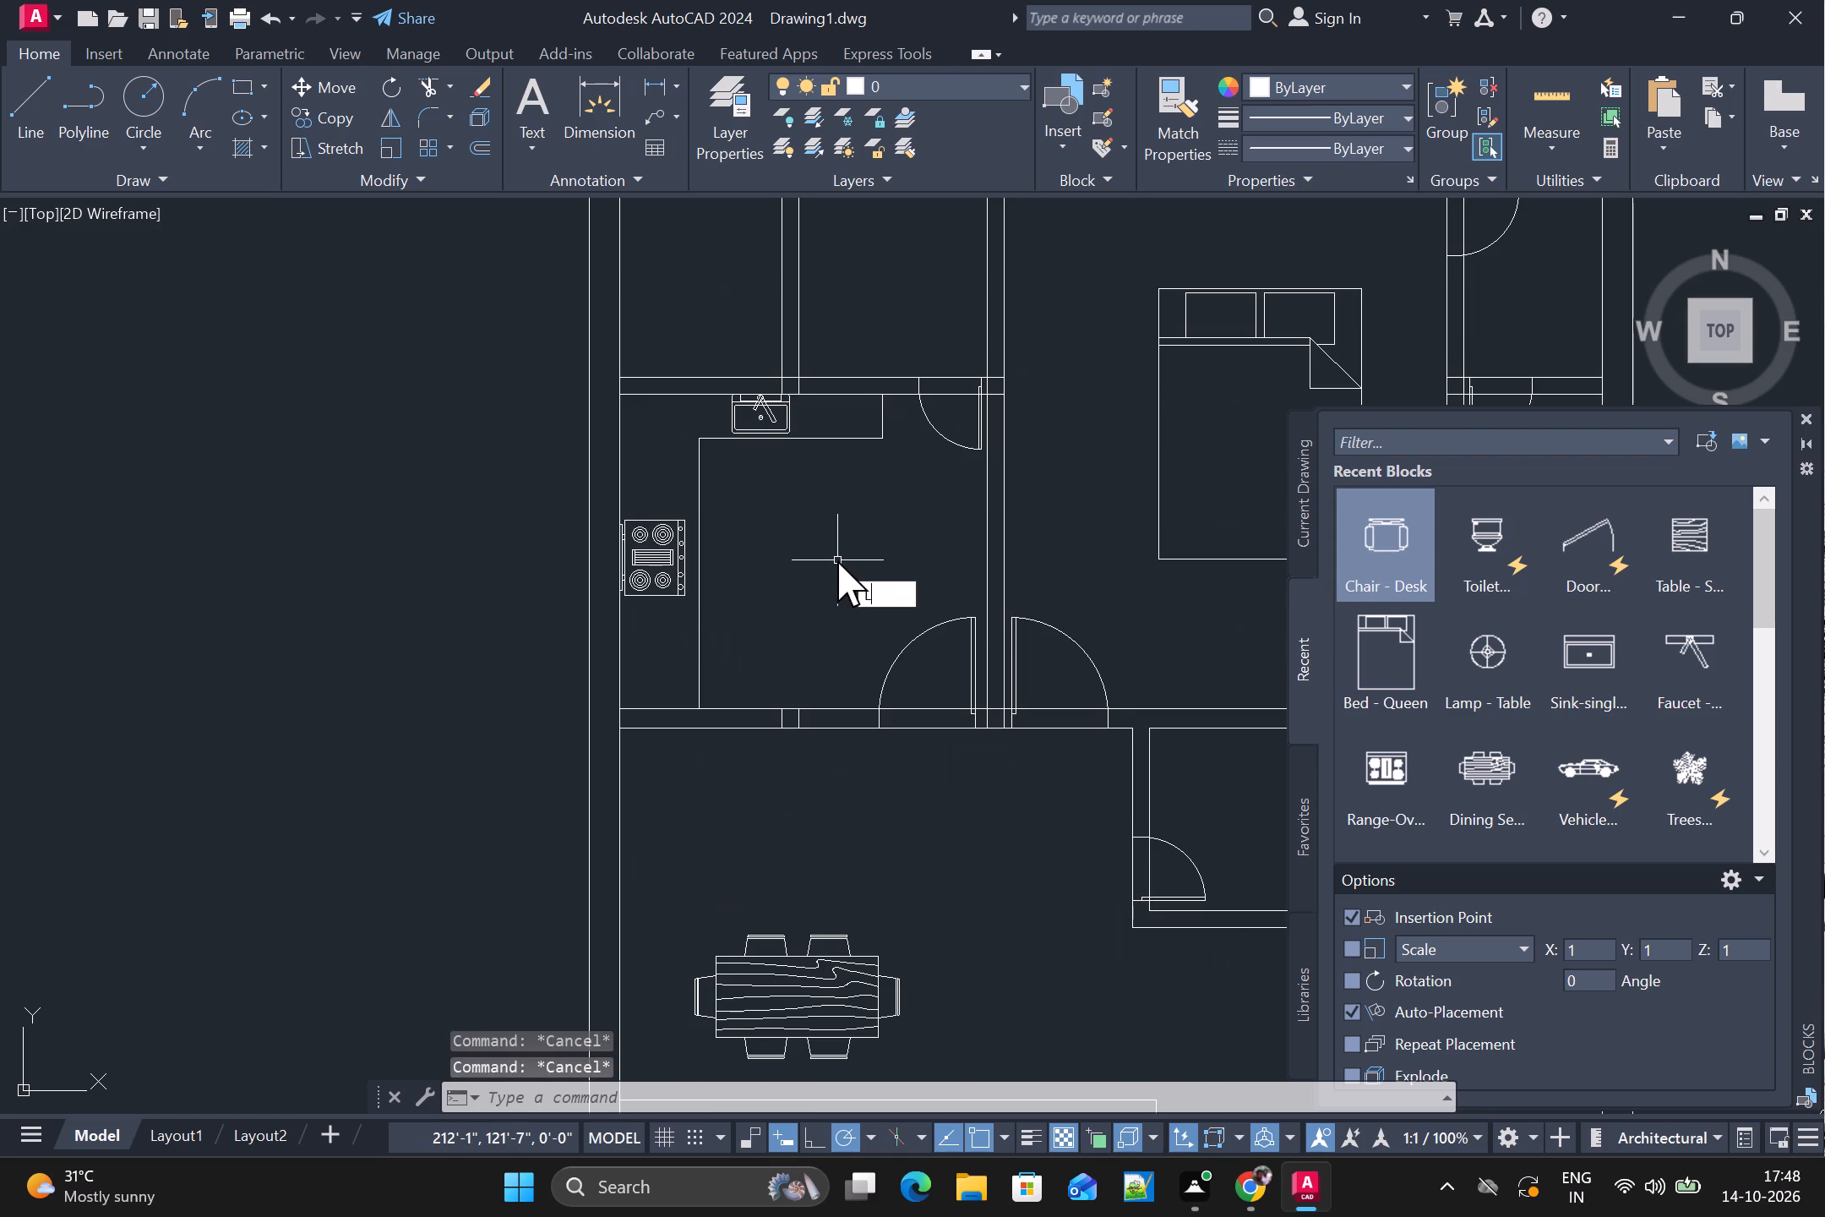
key("Return")
scroll(538, 441, "down", 1)
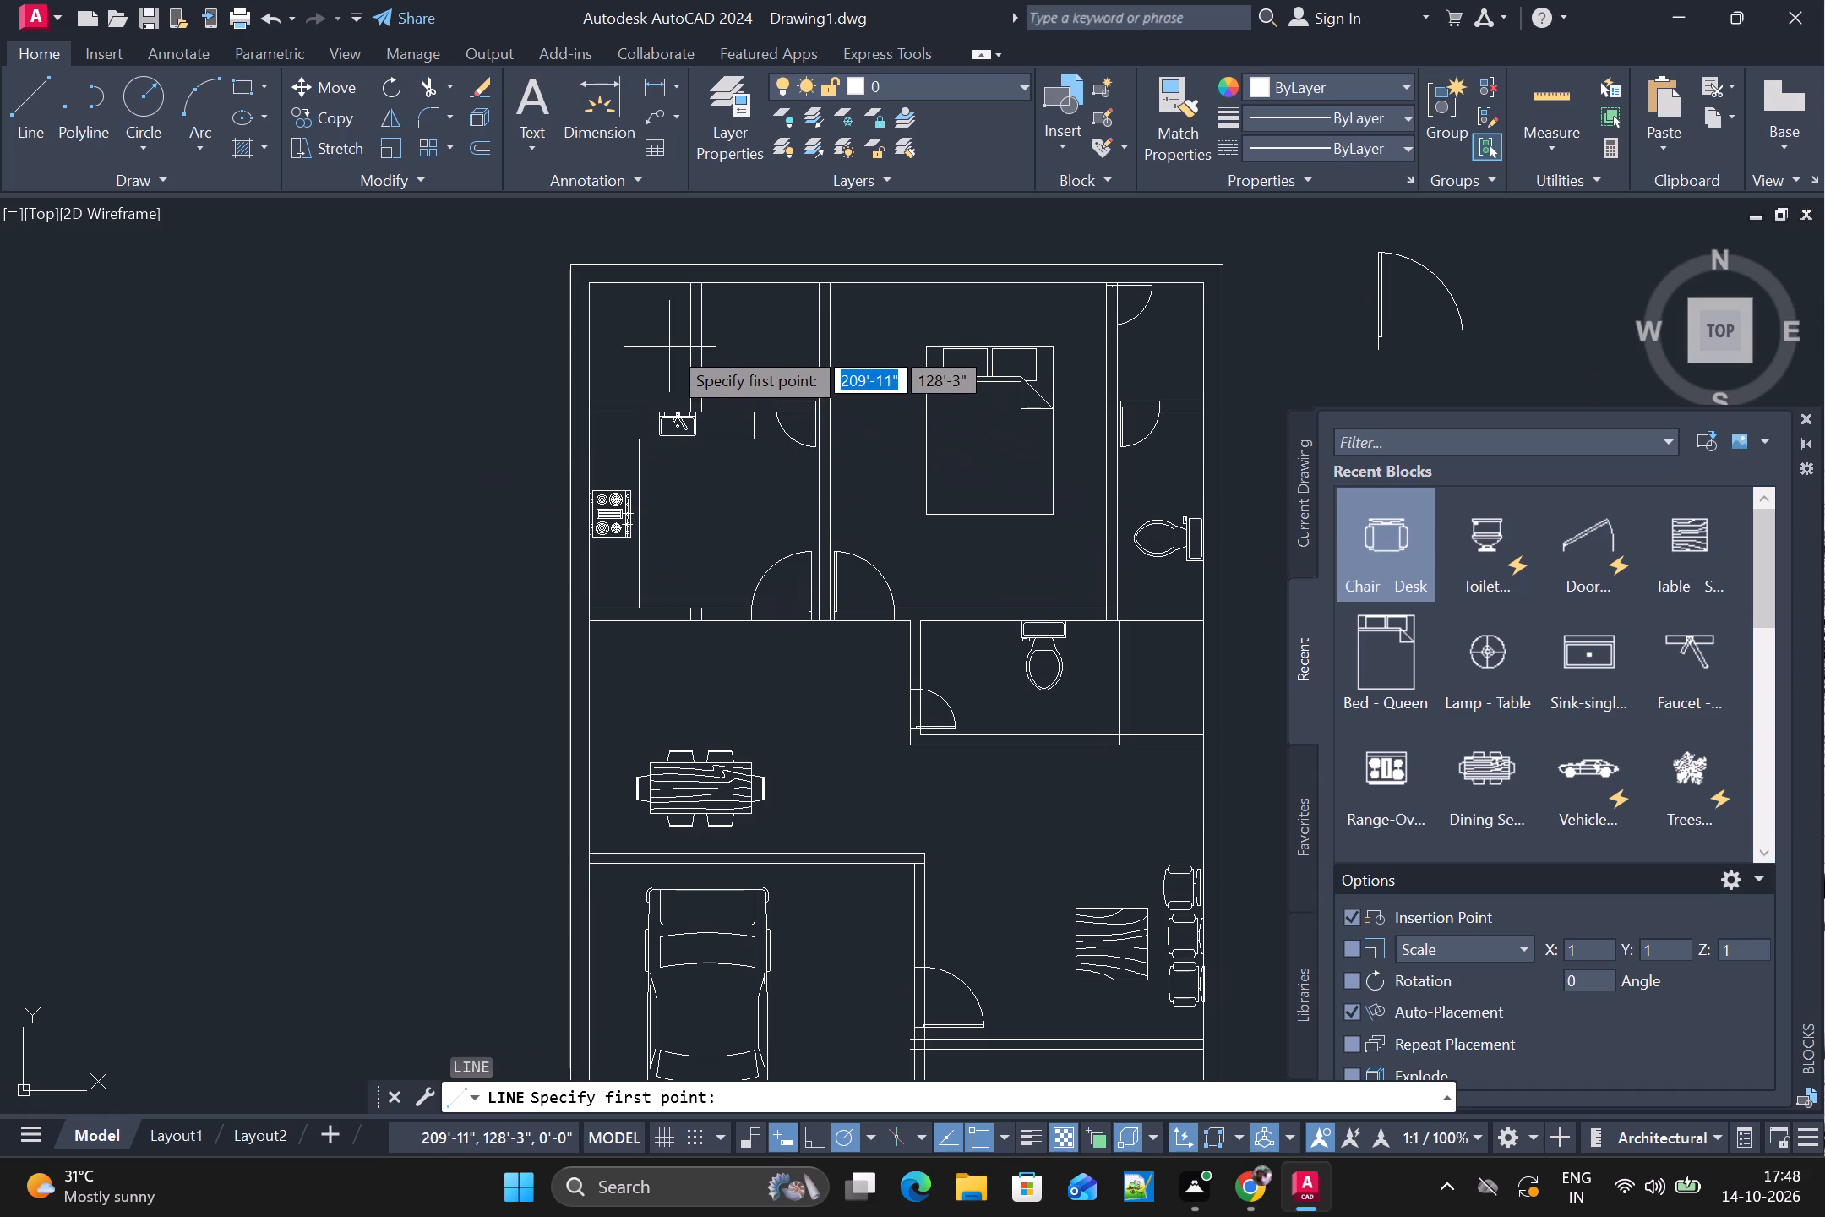
scroll(693, 282, "up", 2)
left_click(689, 287)
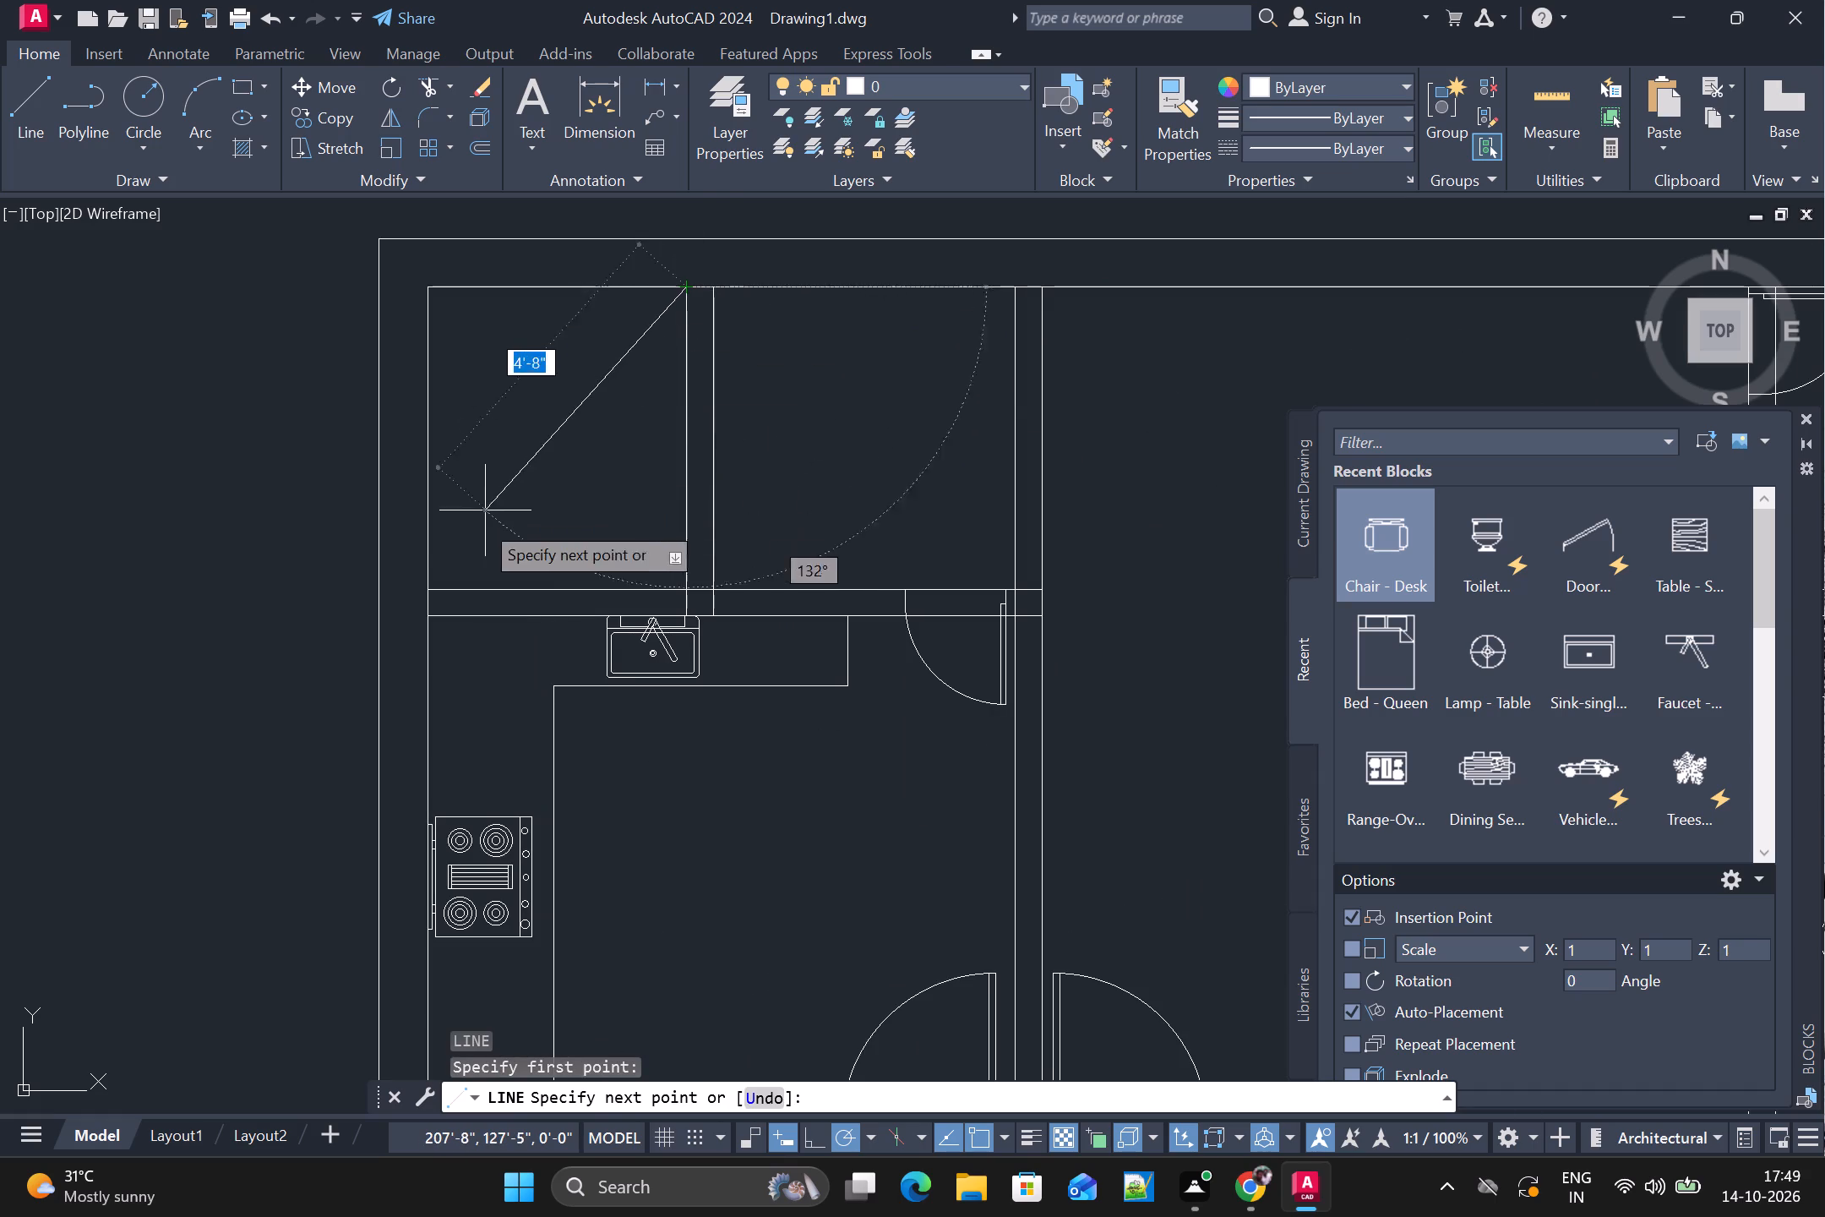
left_click(428, 585)
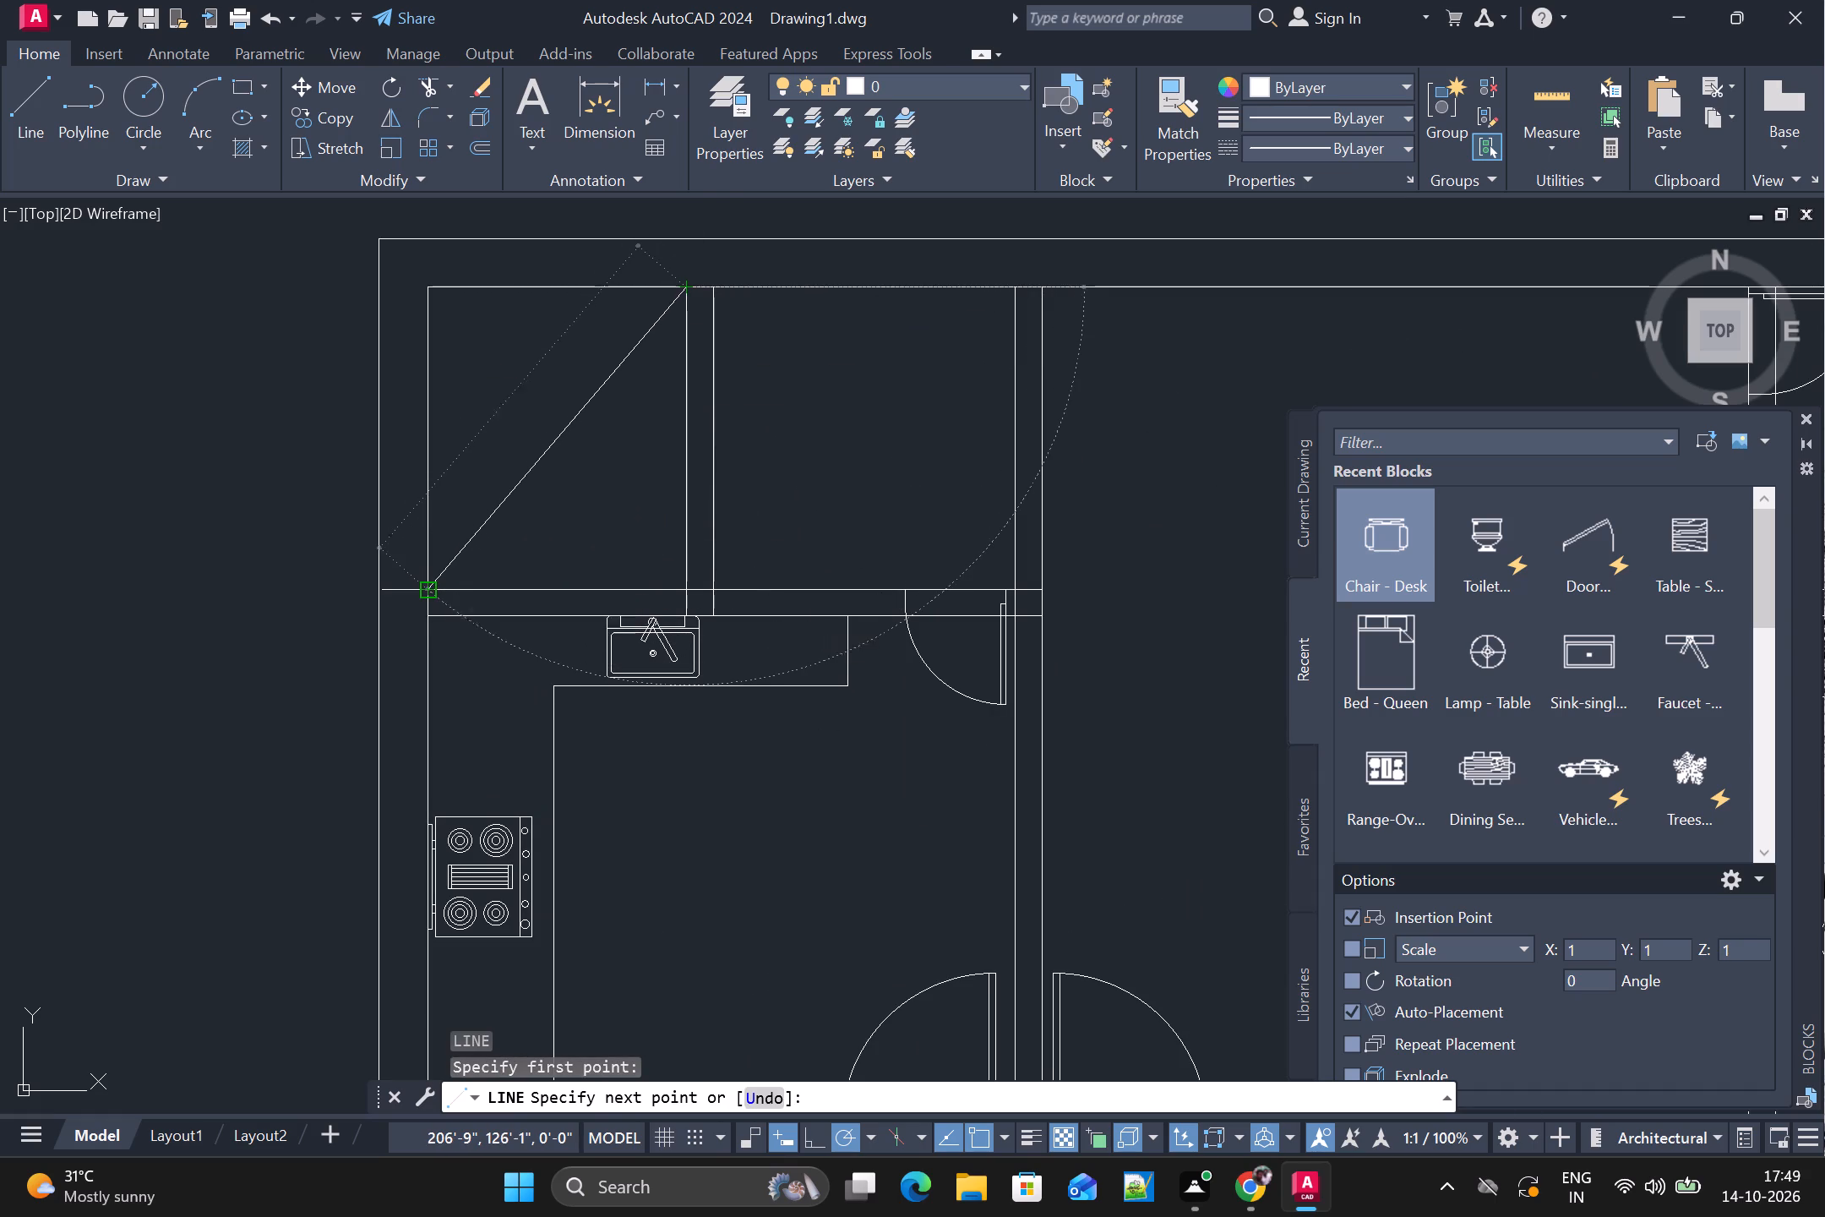
key("space")
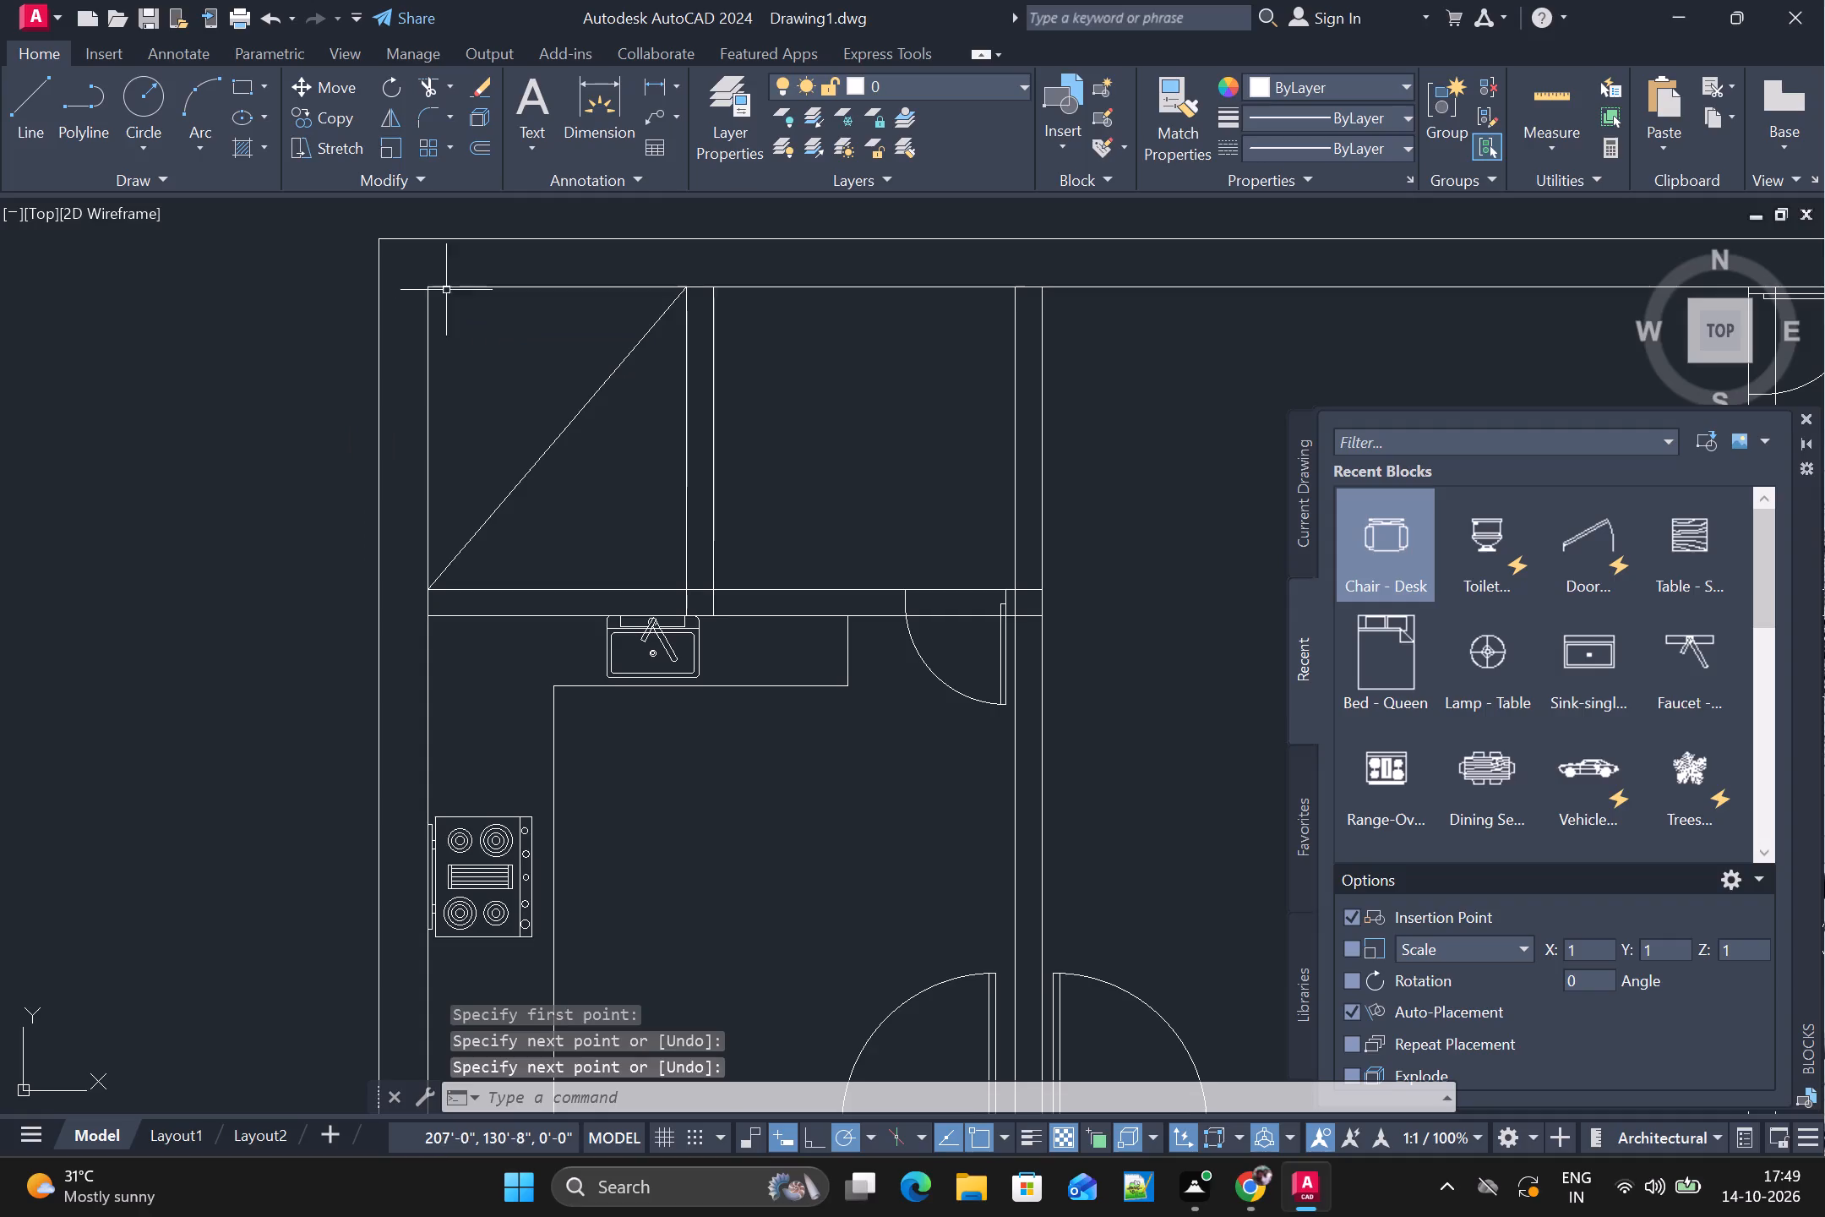
key("l")
key("space")
left_click(424, 288)
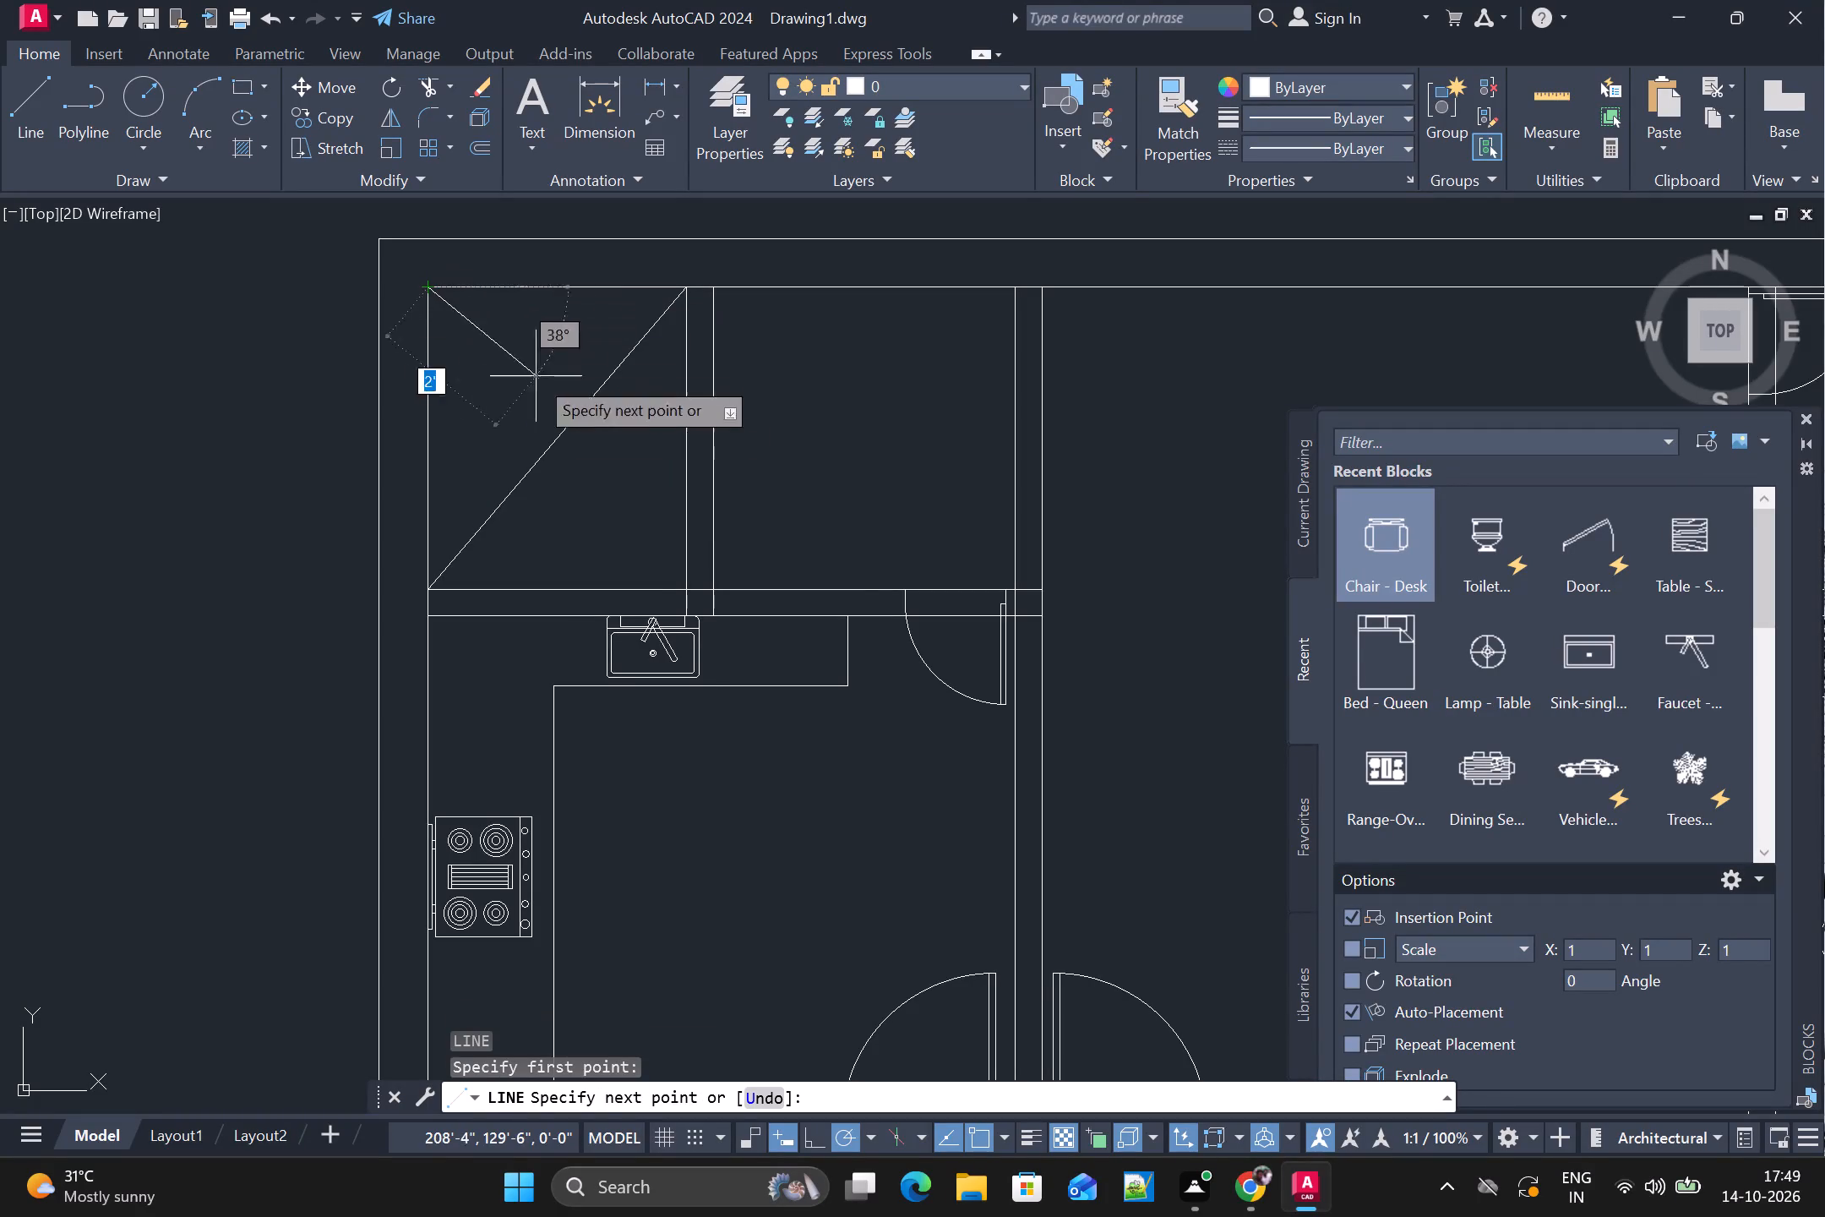
left_click(682, 592)
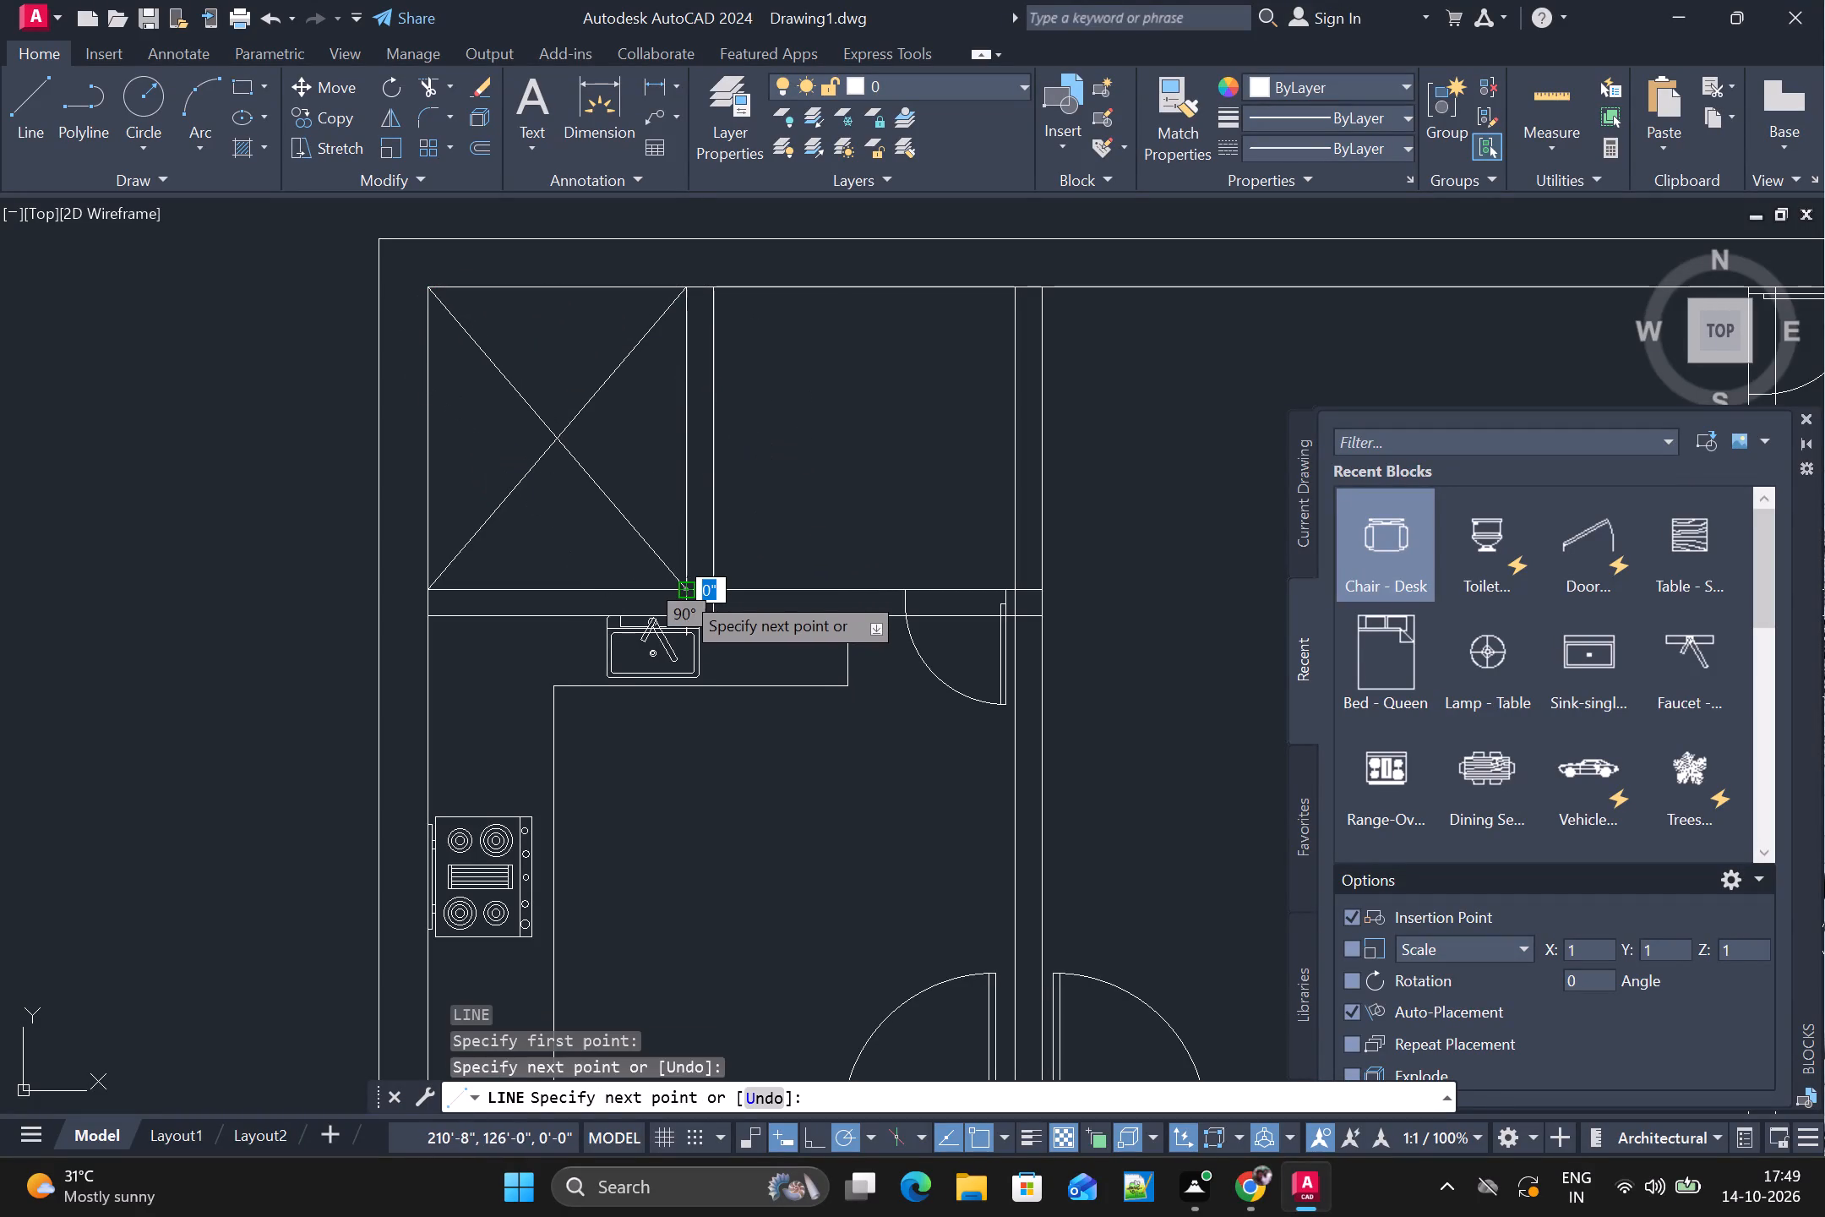
key("Escape")
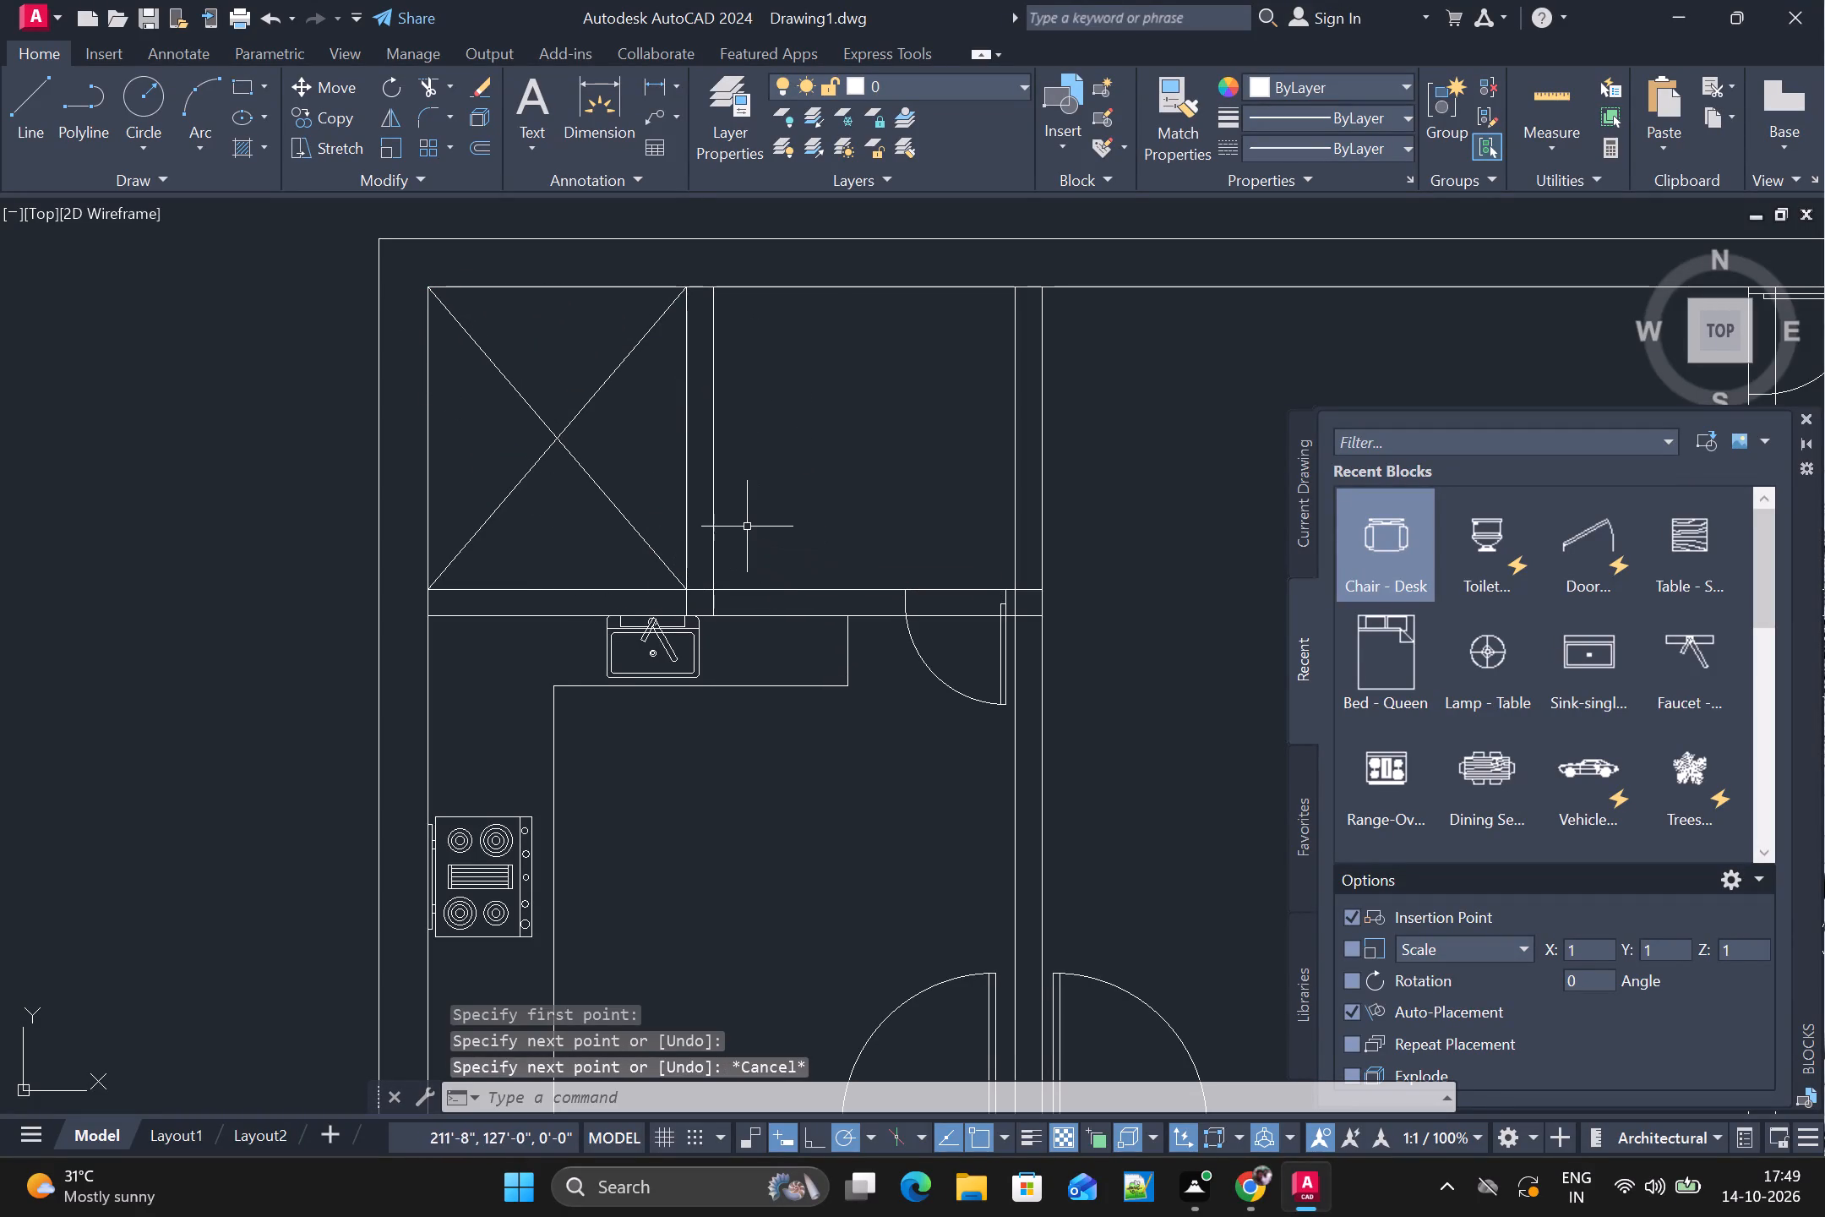
scroll(742, 526, "up", 1)
scroll(742, 526, "down", 1)
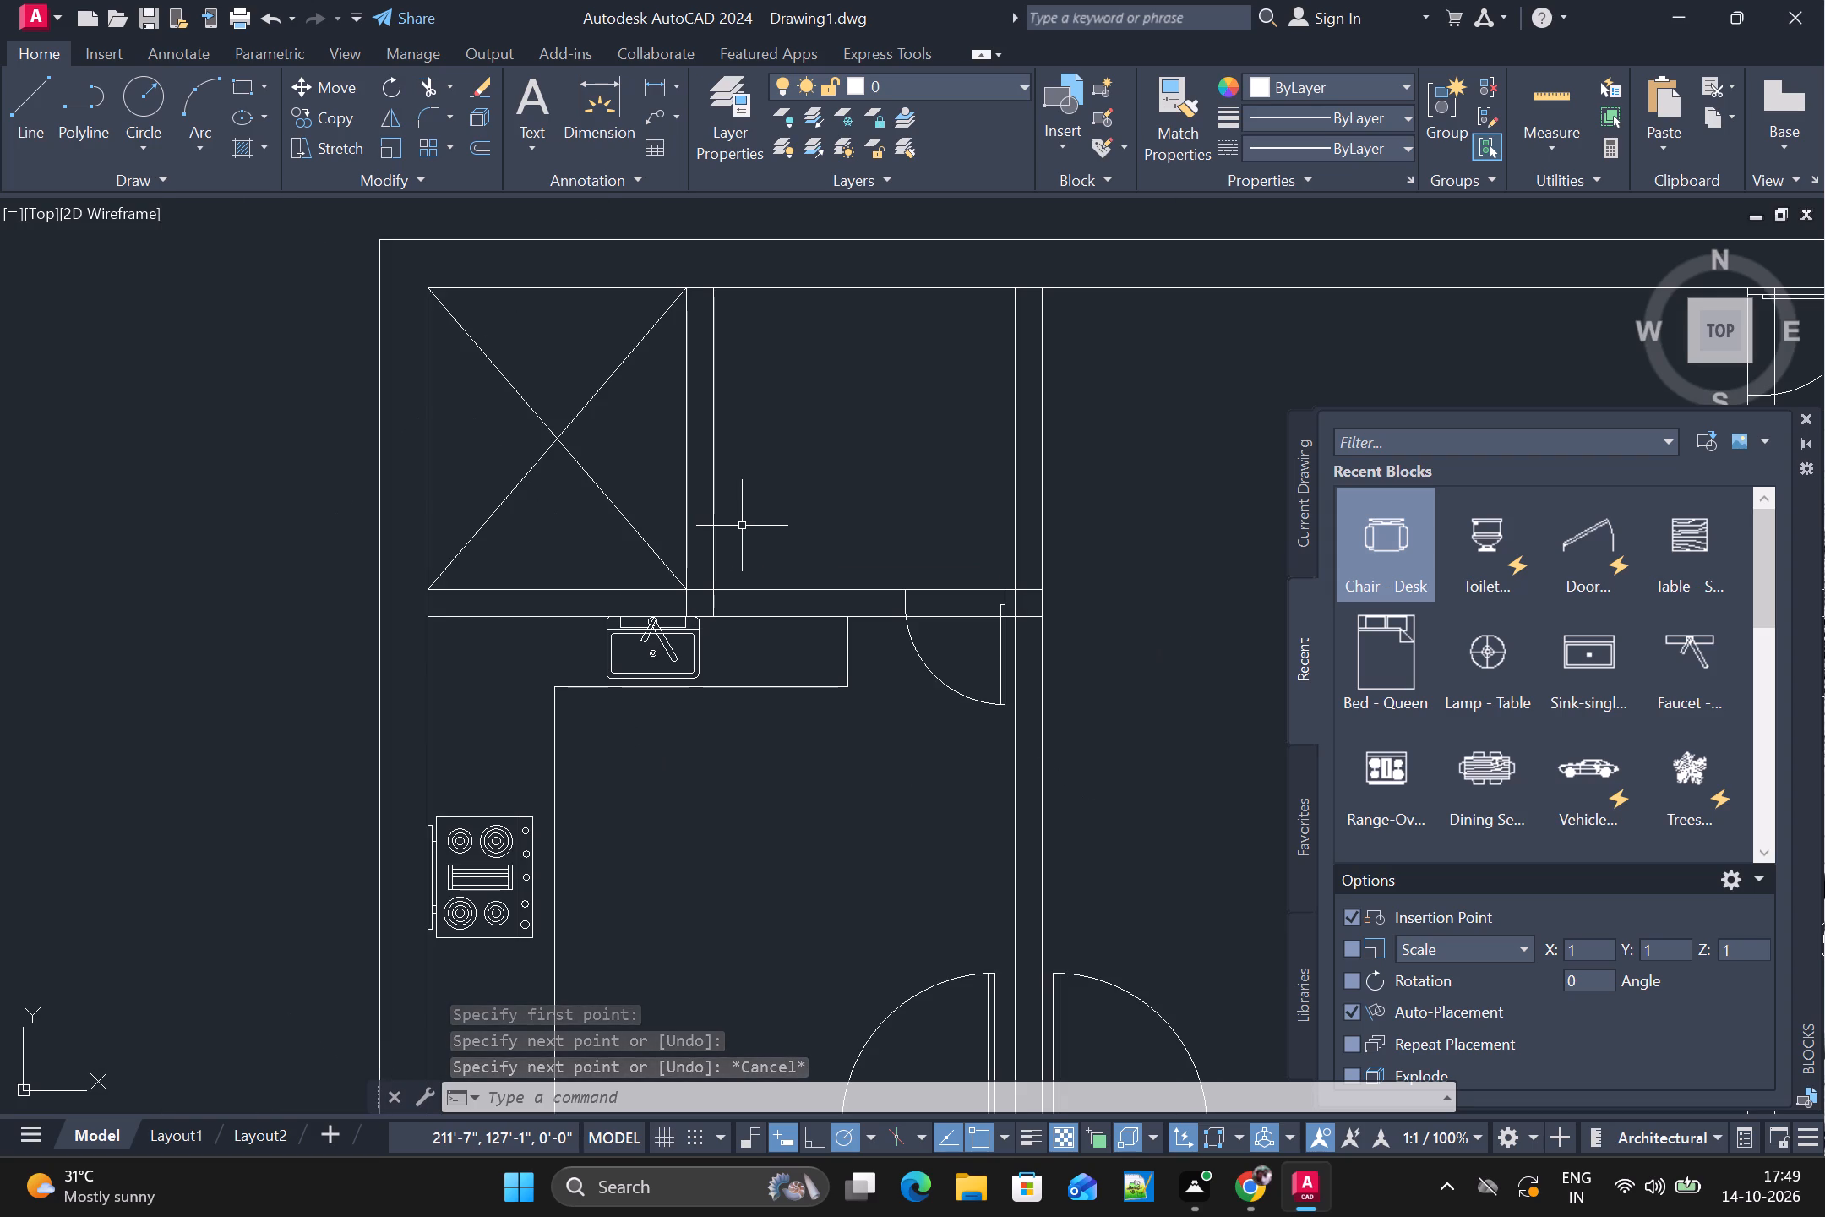
Close the Blocks palette.
left_click(1812, 414)
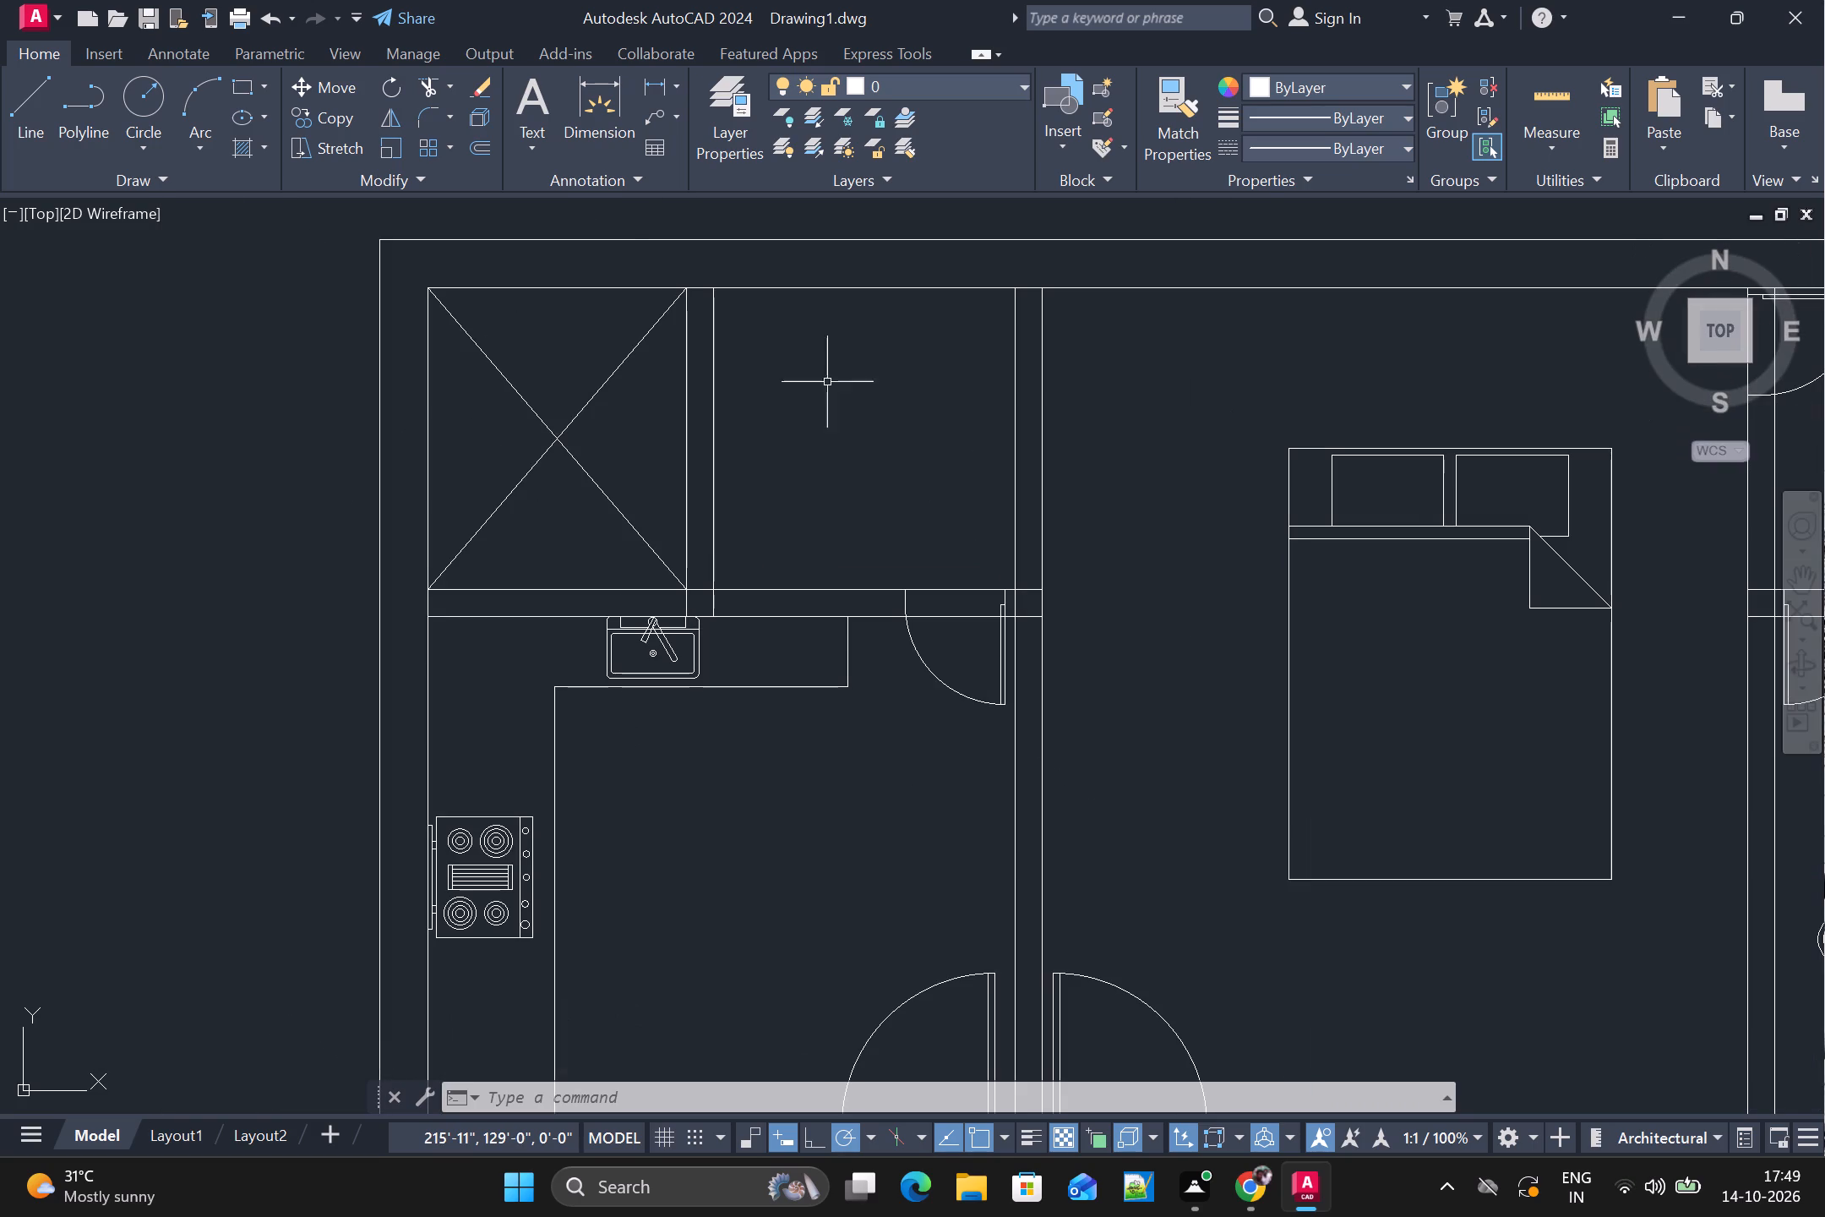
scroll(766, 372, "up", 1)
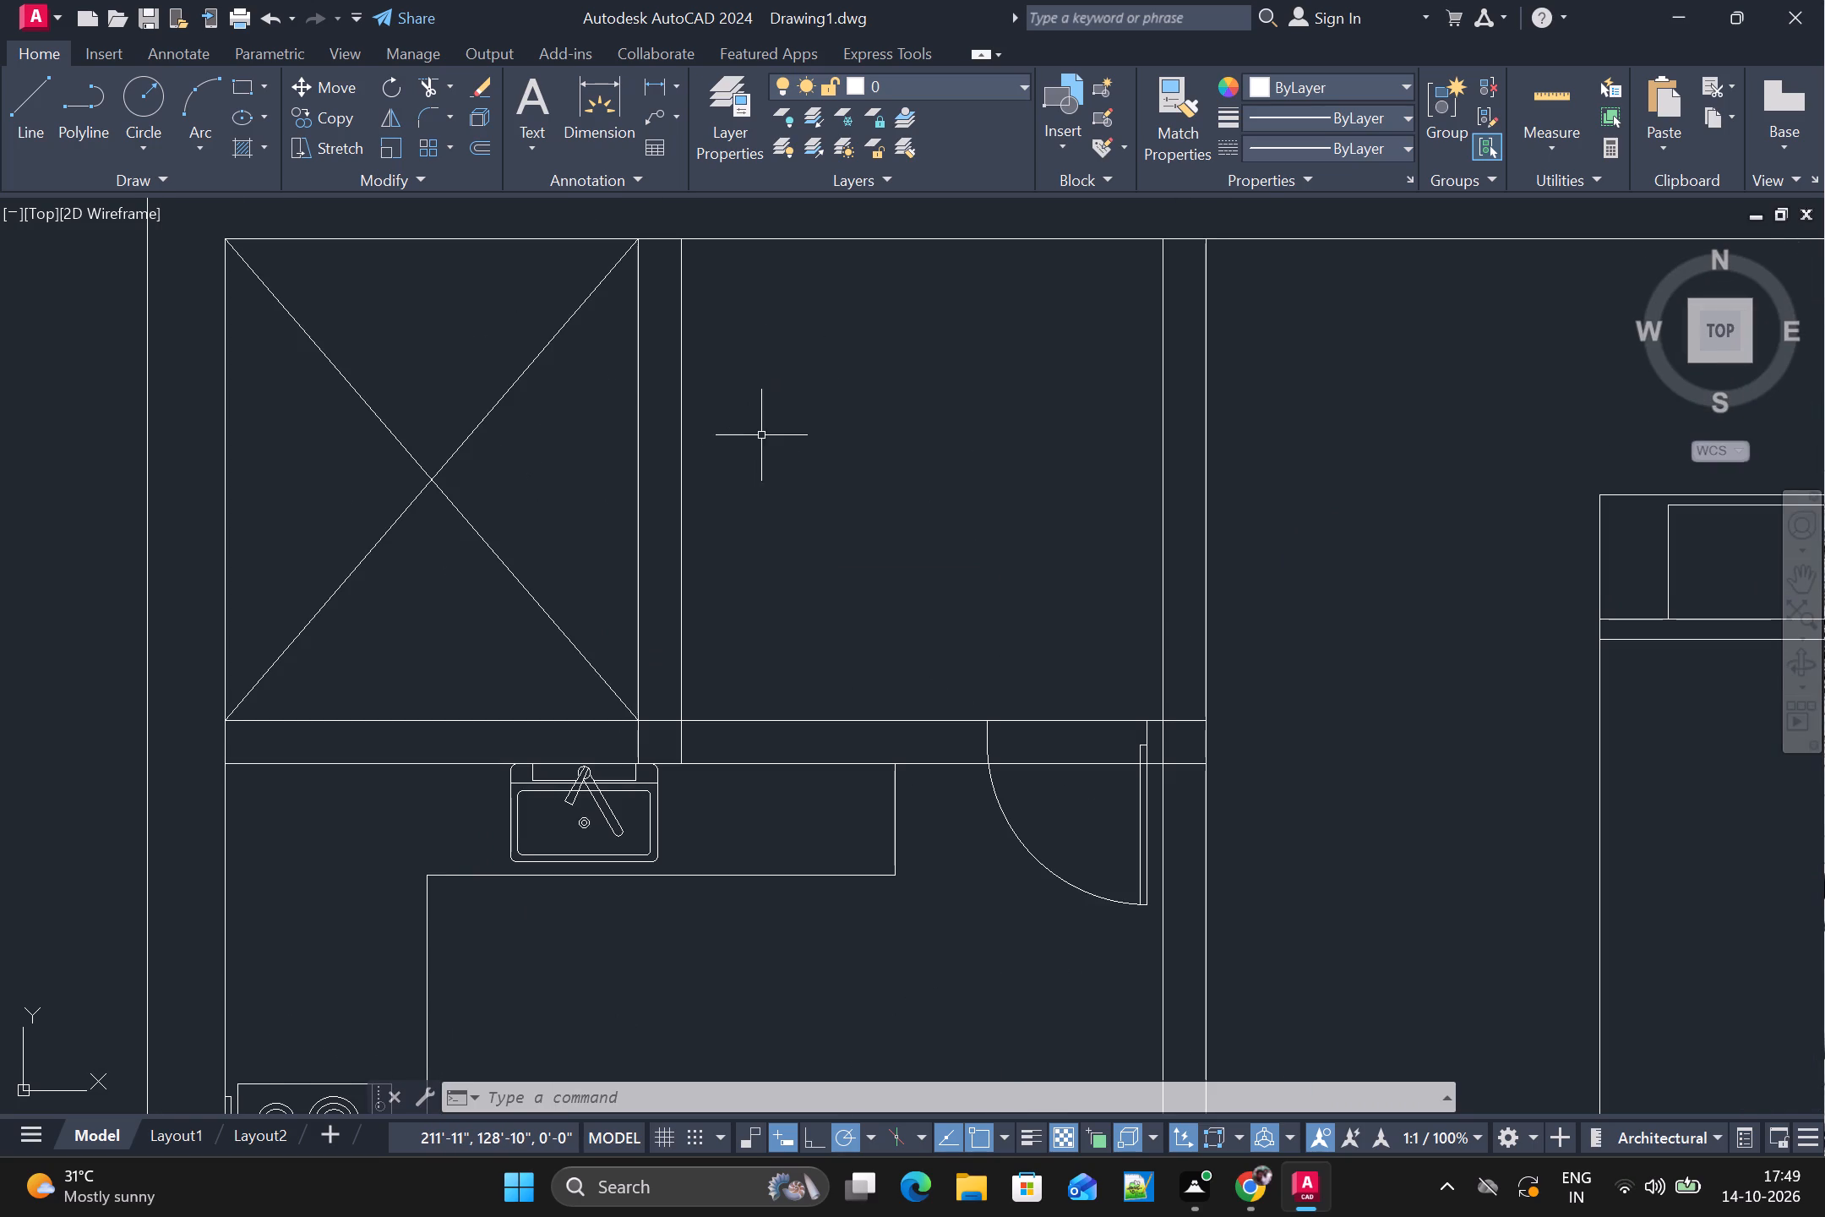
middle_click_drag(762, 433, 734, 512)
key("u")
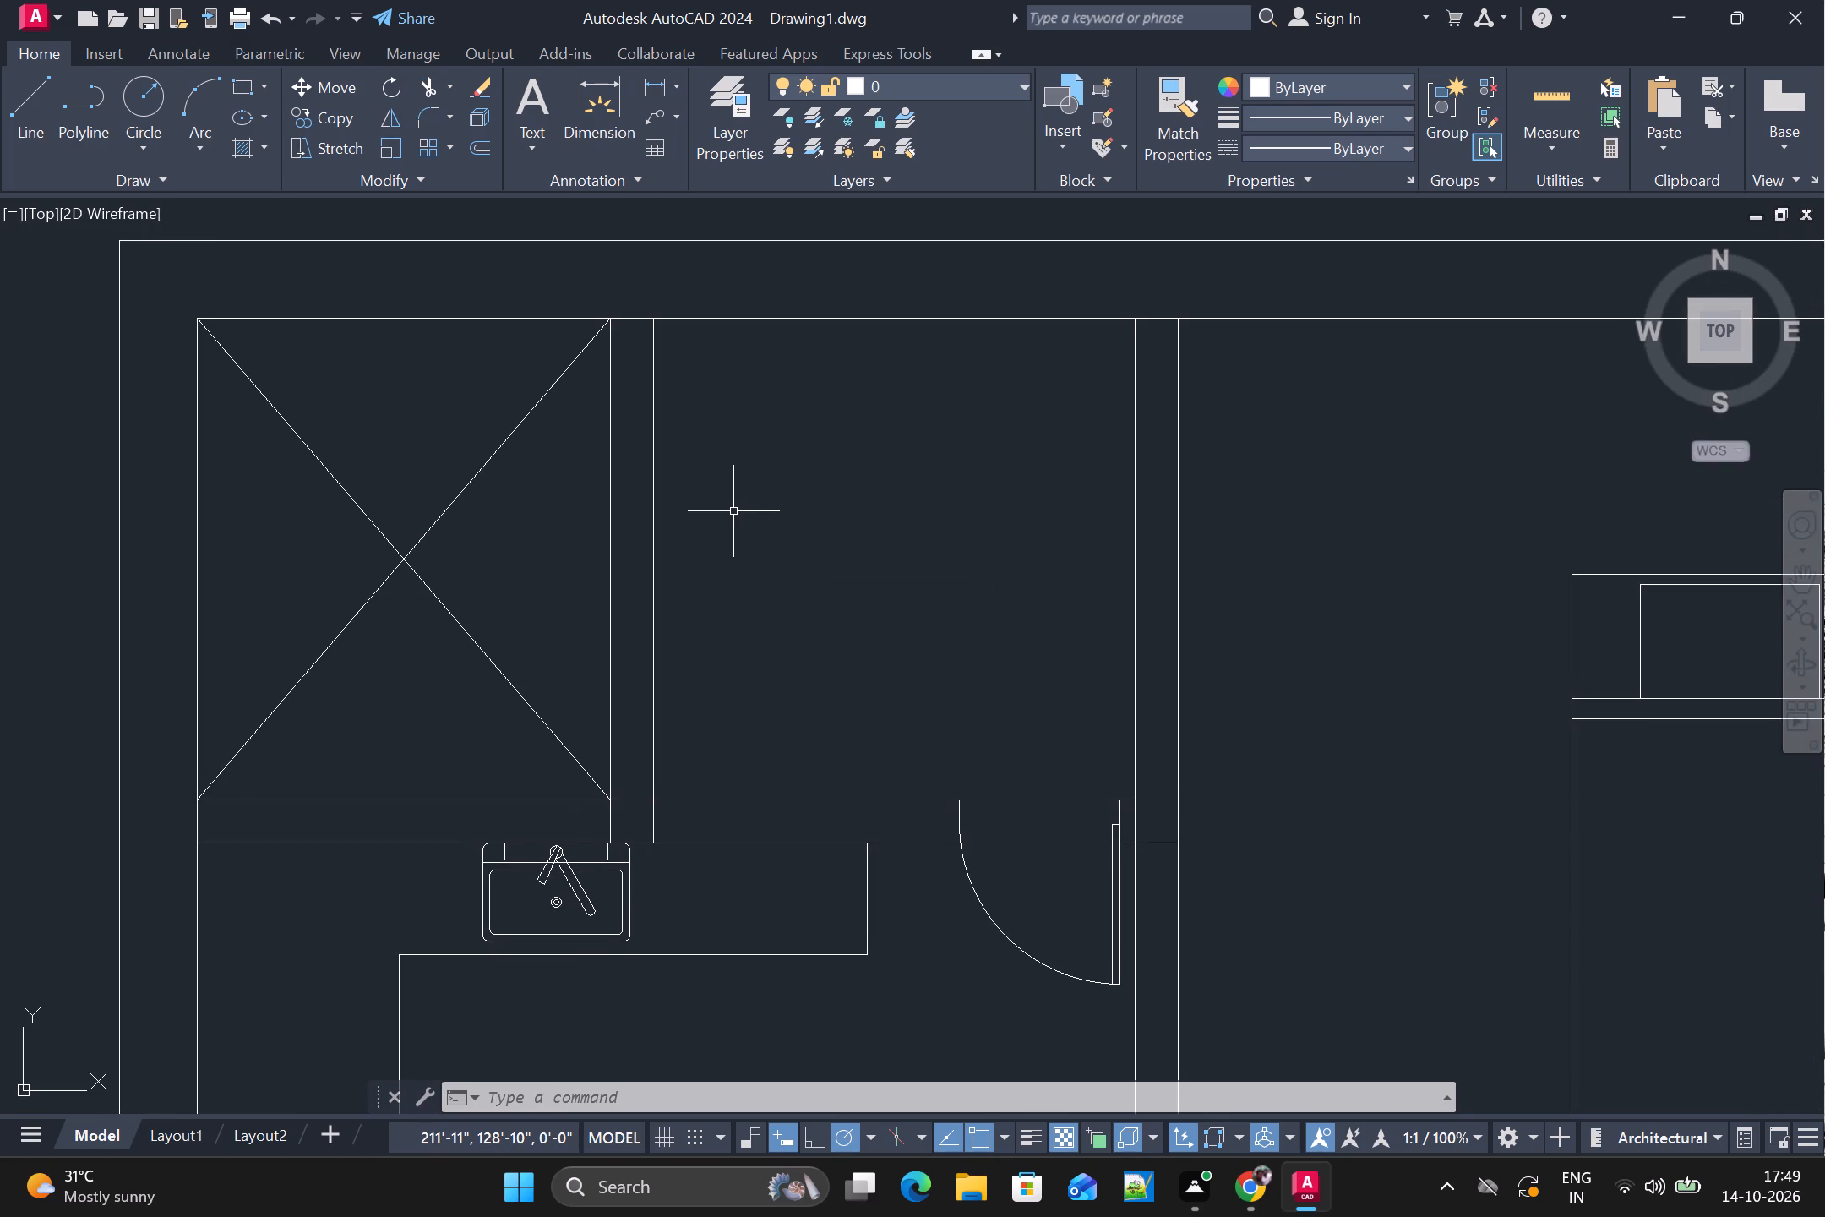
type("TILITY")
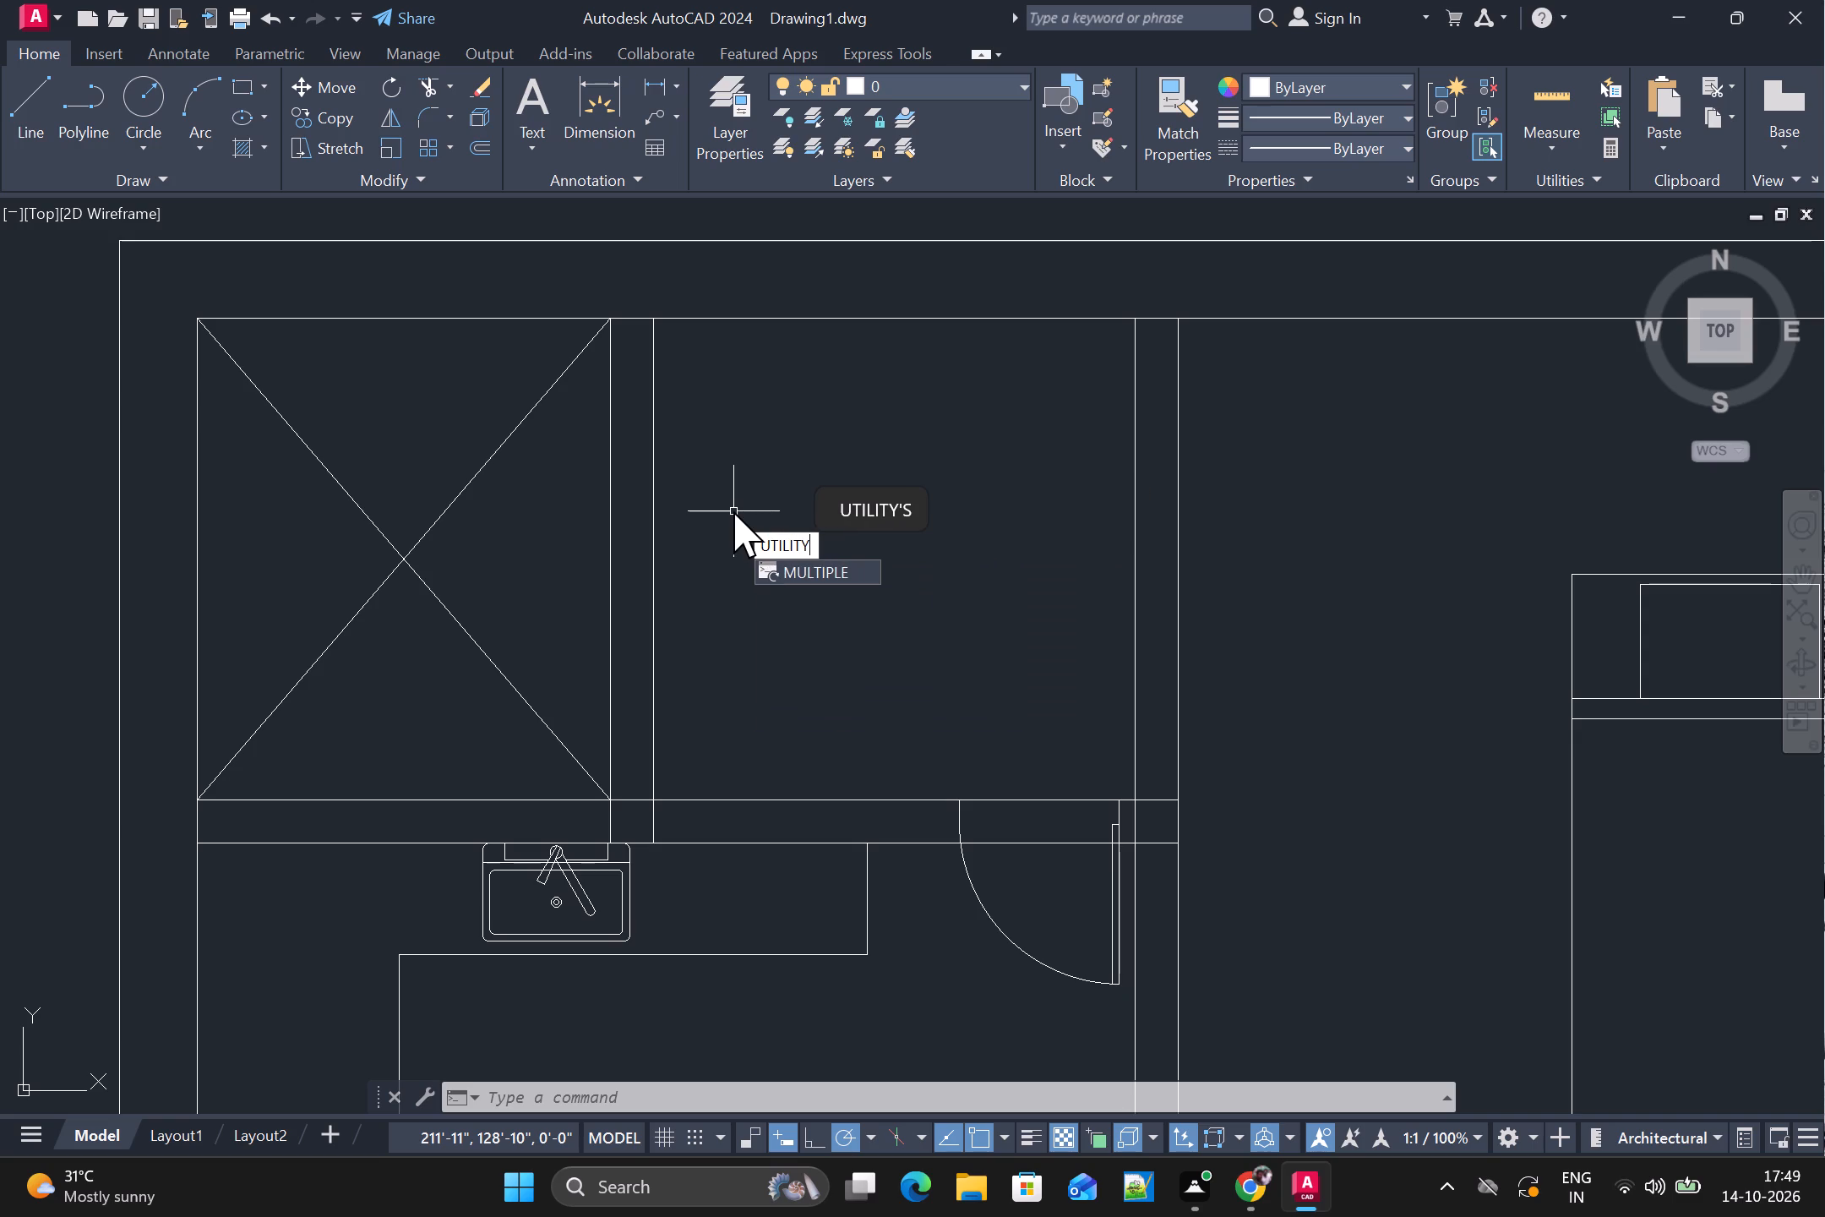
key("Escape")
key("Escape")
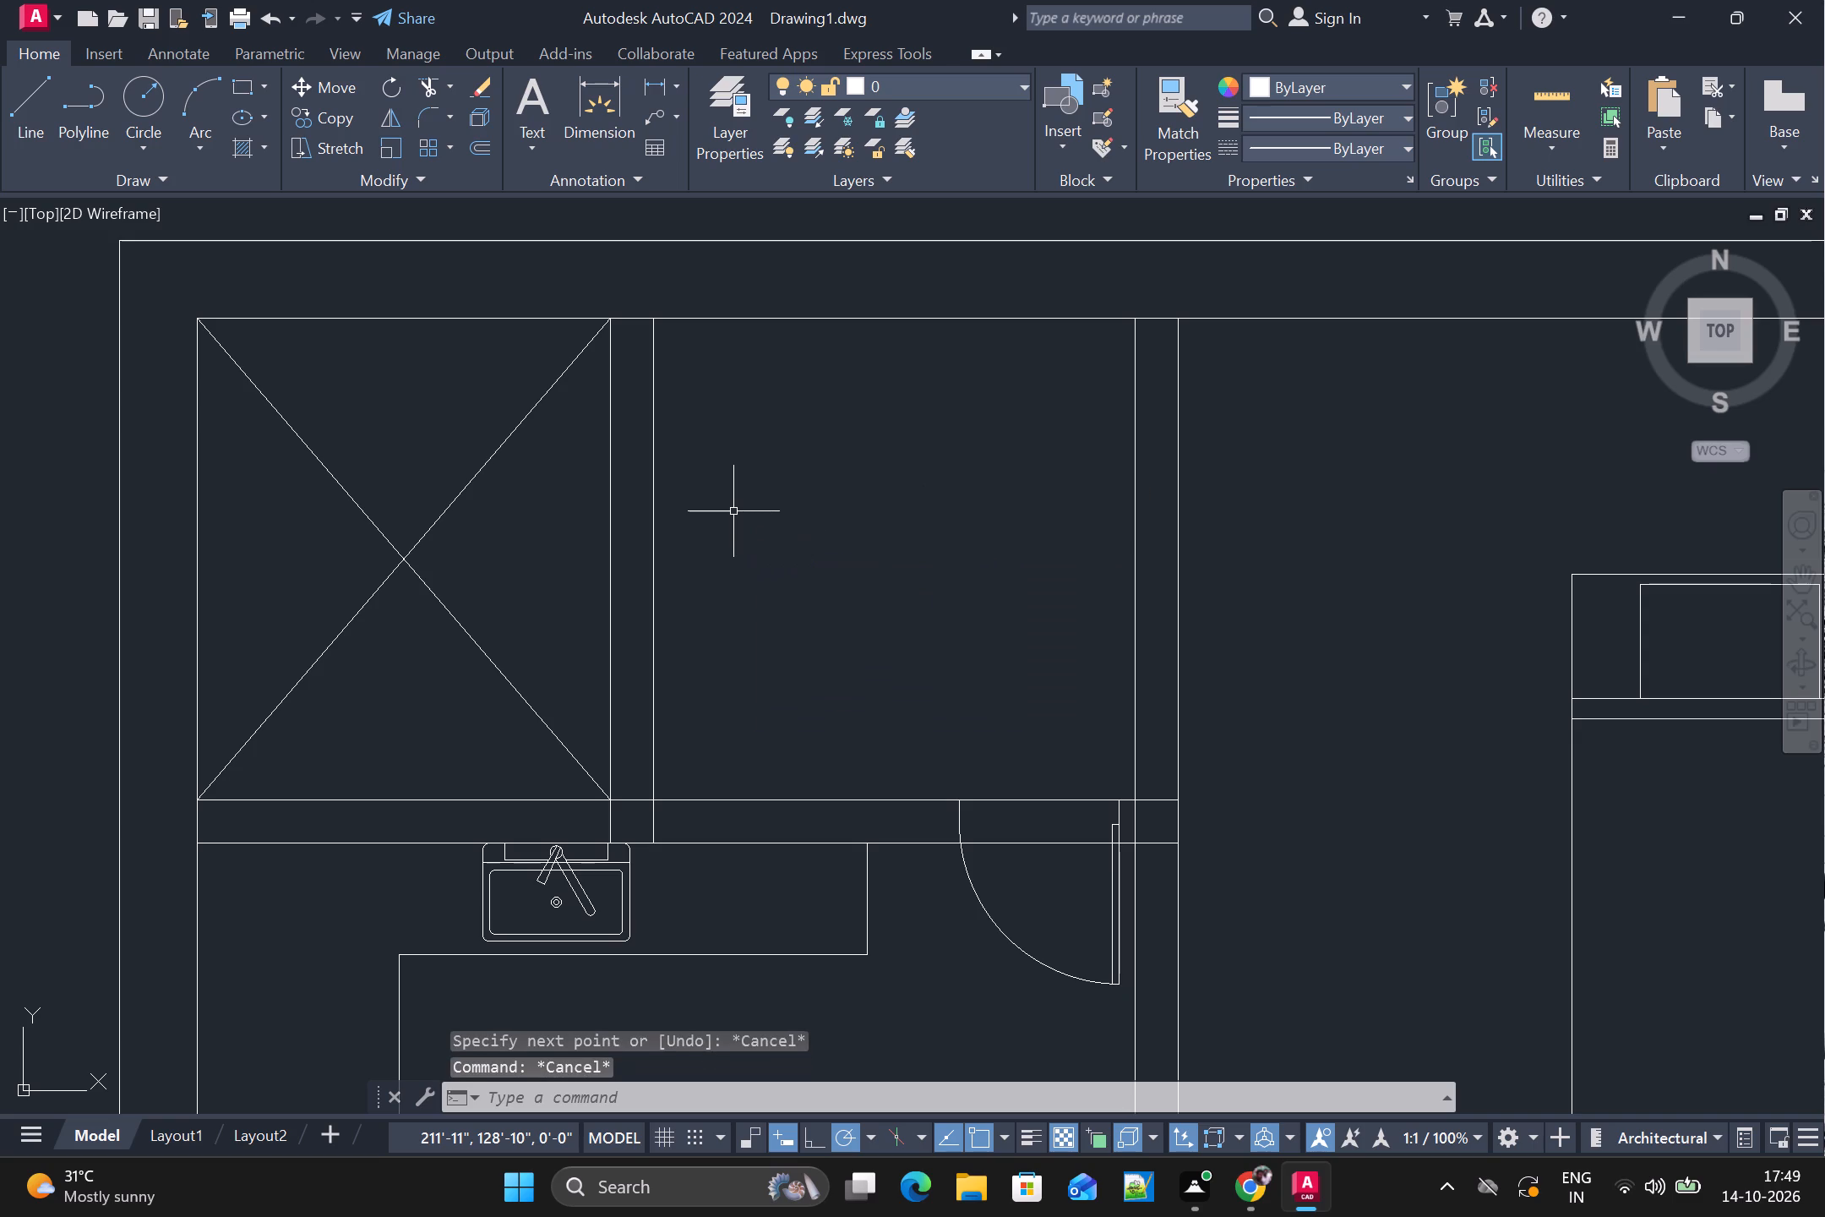
Move the queen bed by the midpoint of its headboard edge up against the inner face of the bedroom's upper wall.
scroll(871, 516, "down", 1)
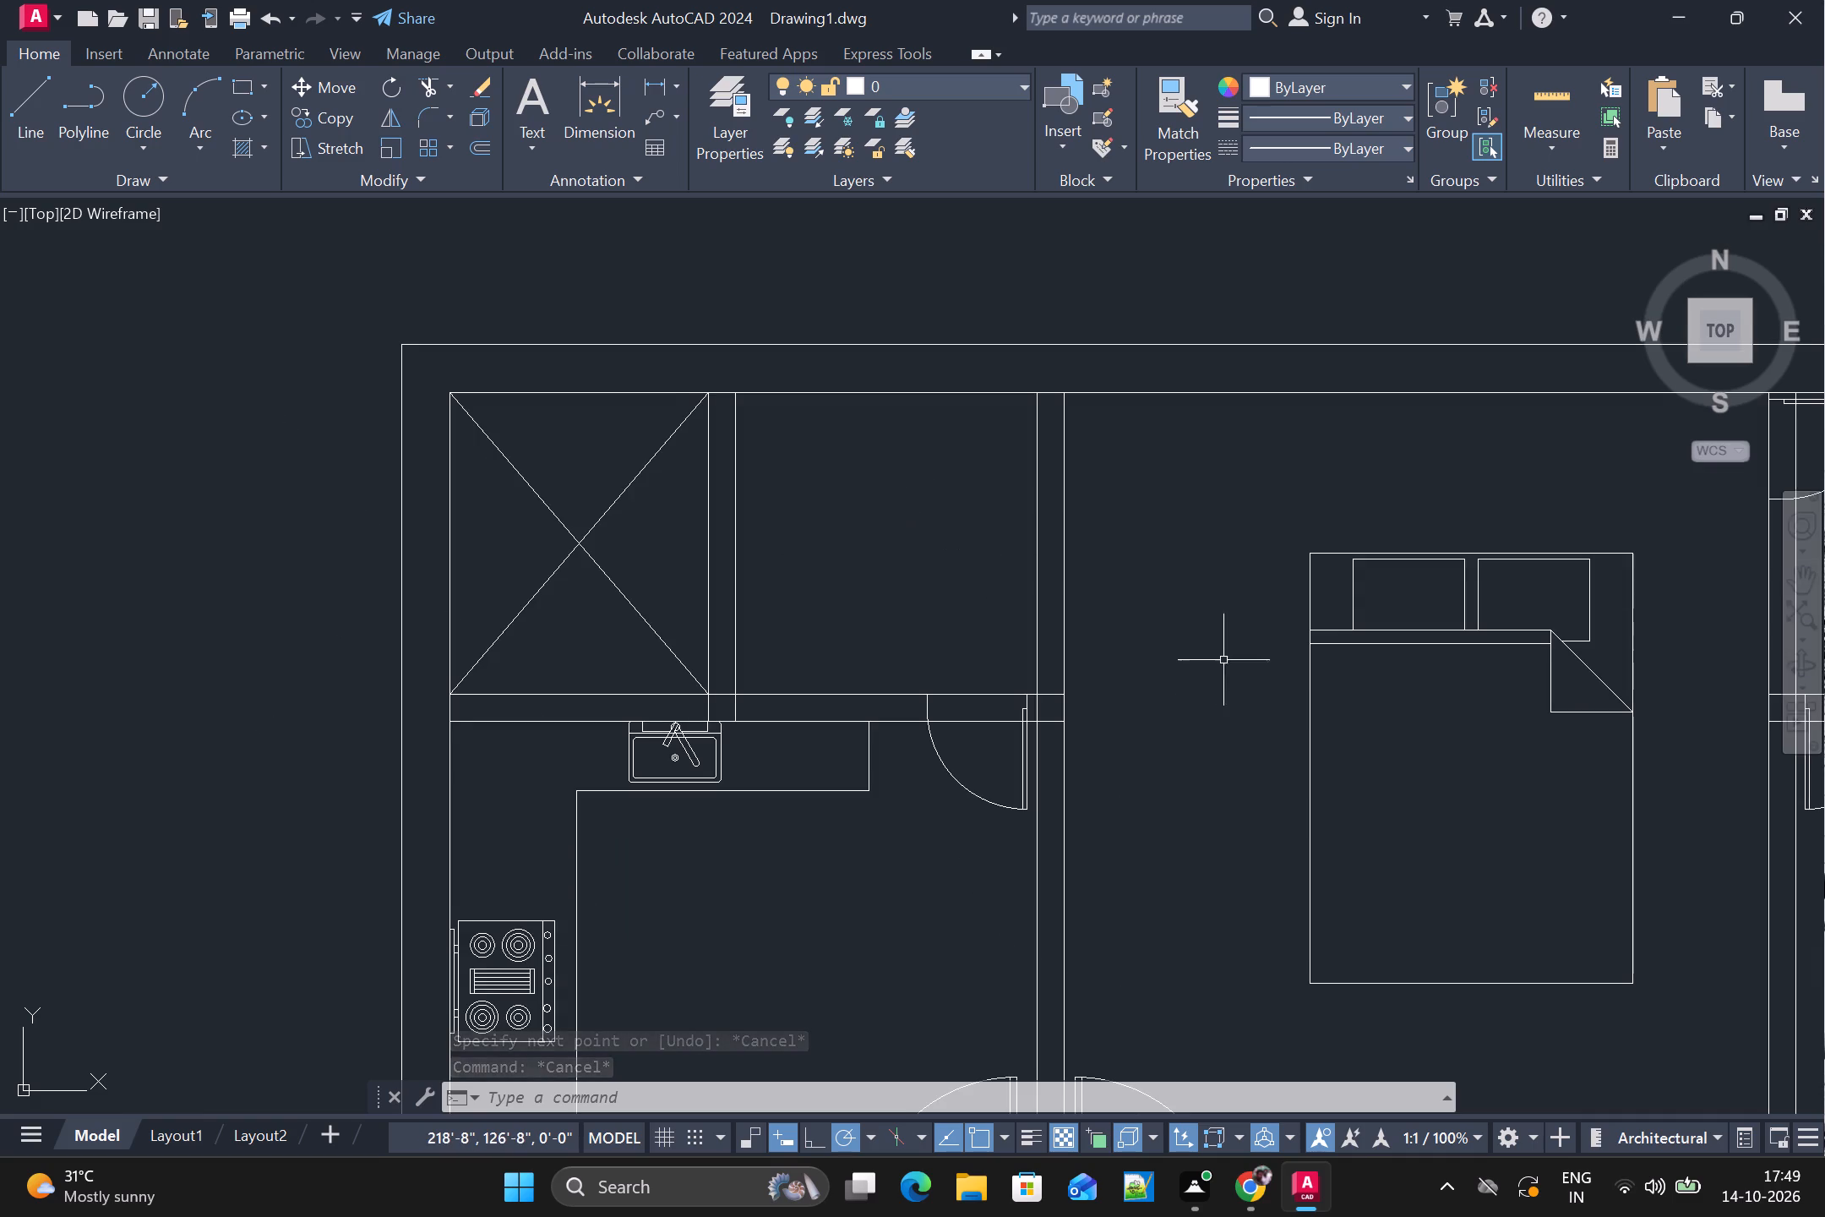
middle_click_drag(1223, 660, 916, 696)
left_click(1158, 585)
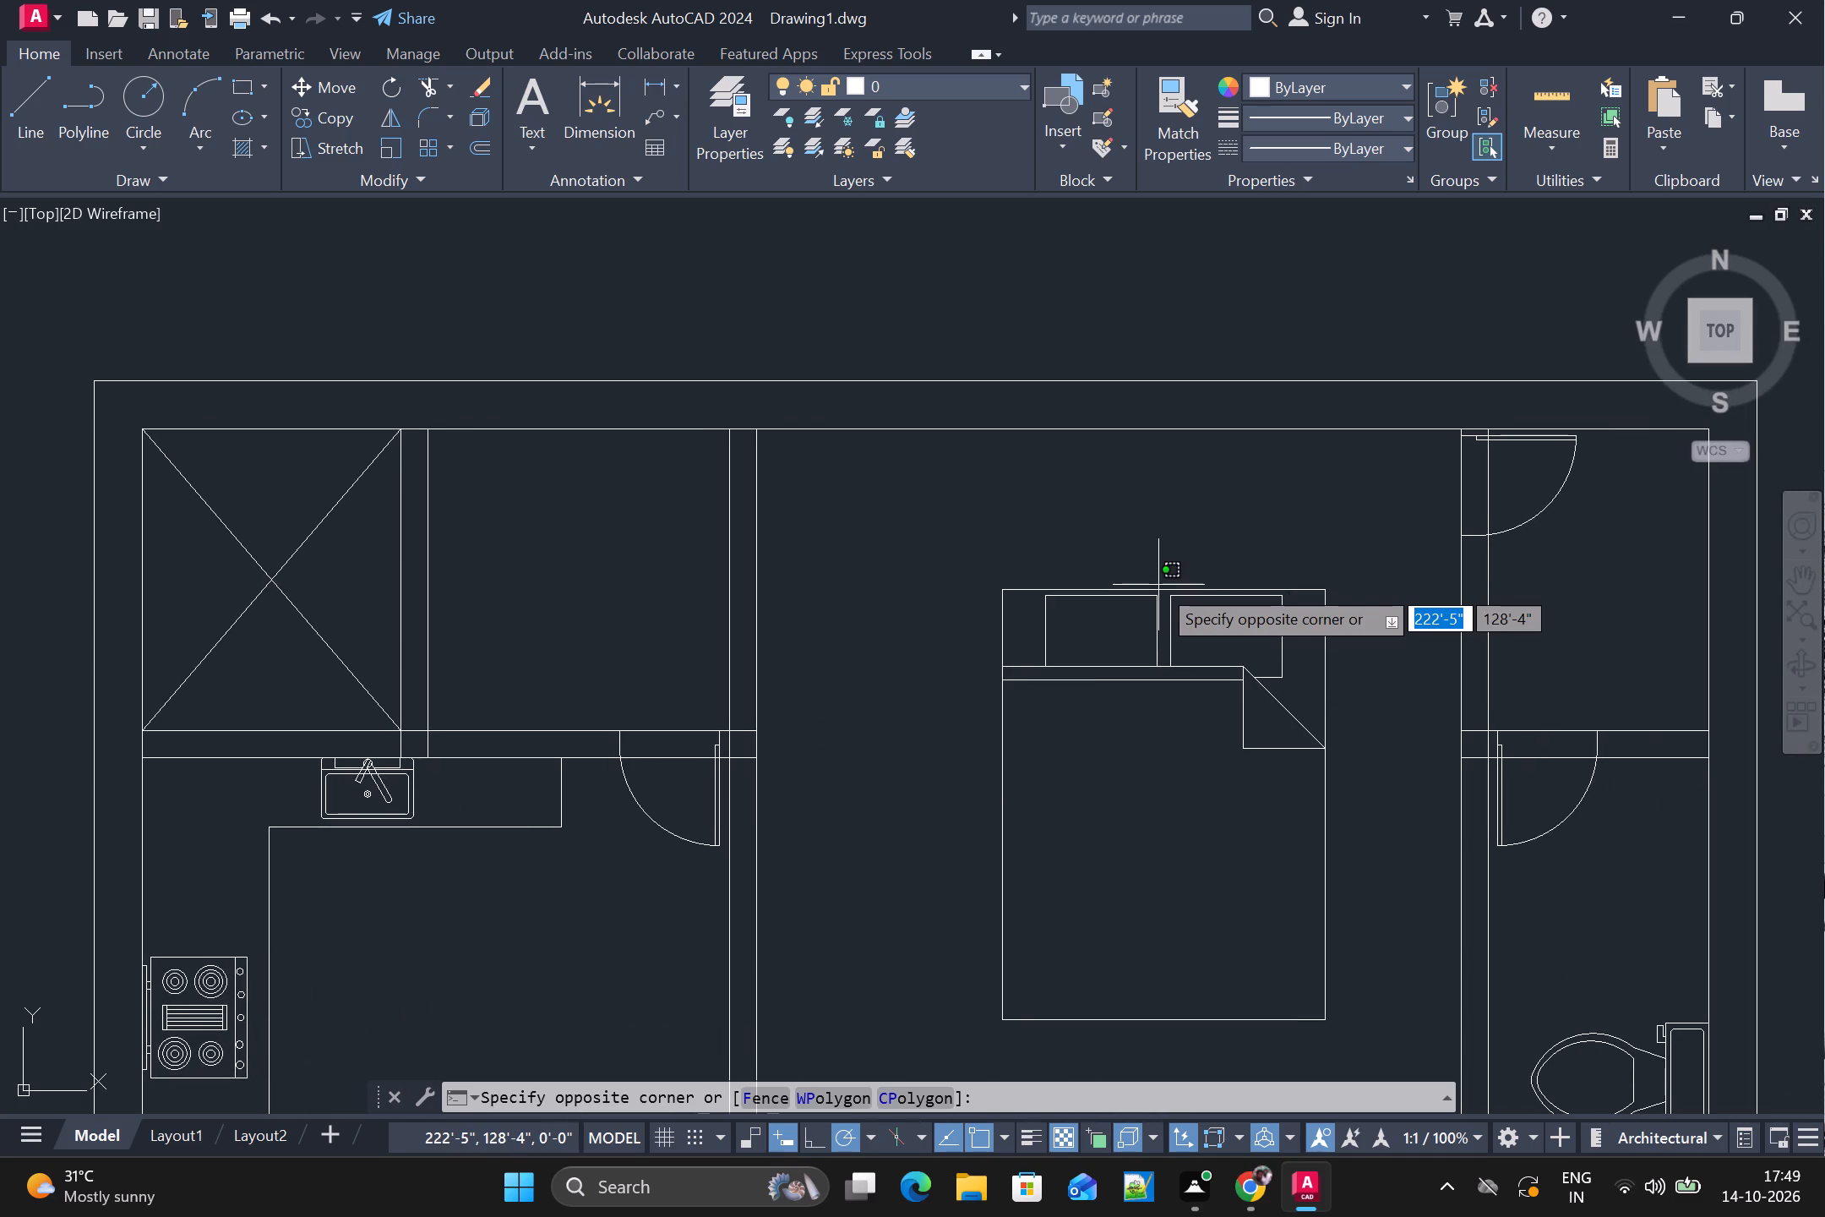
key("m")
key("space")
left_click(1158, 585)
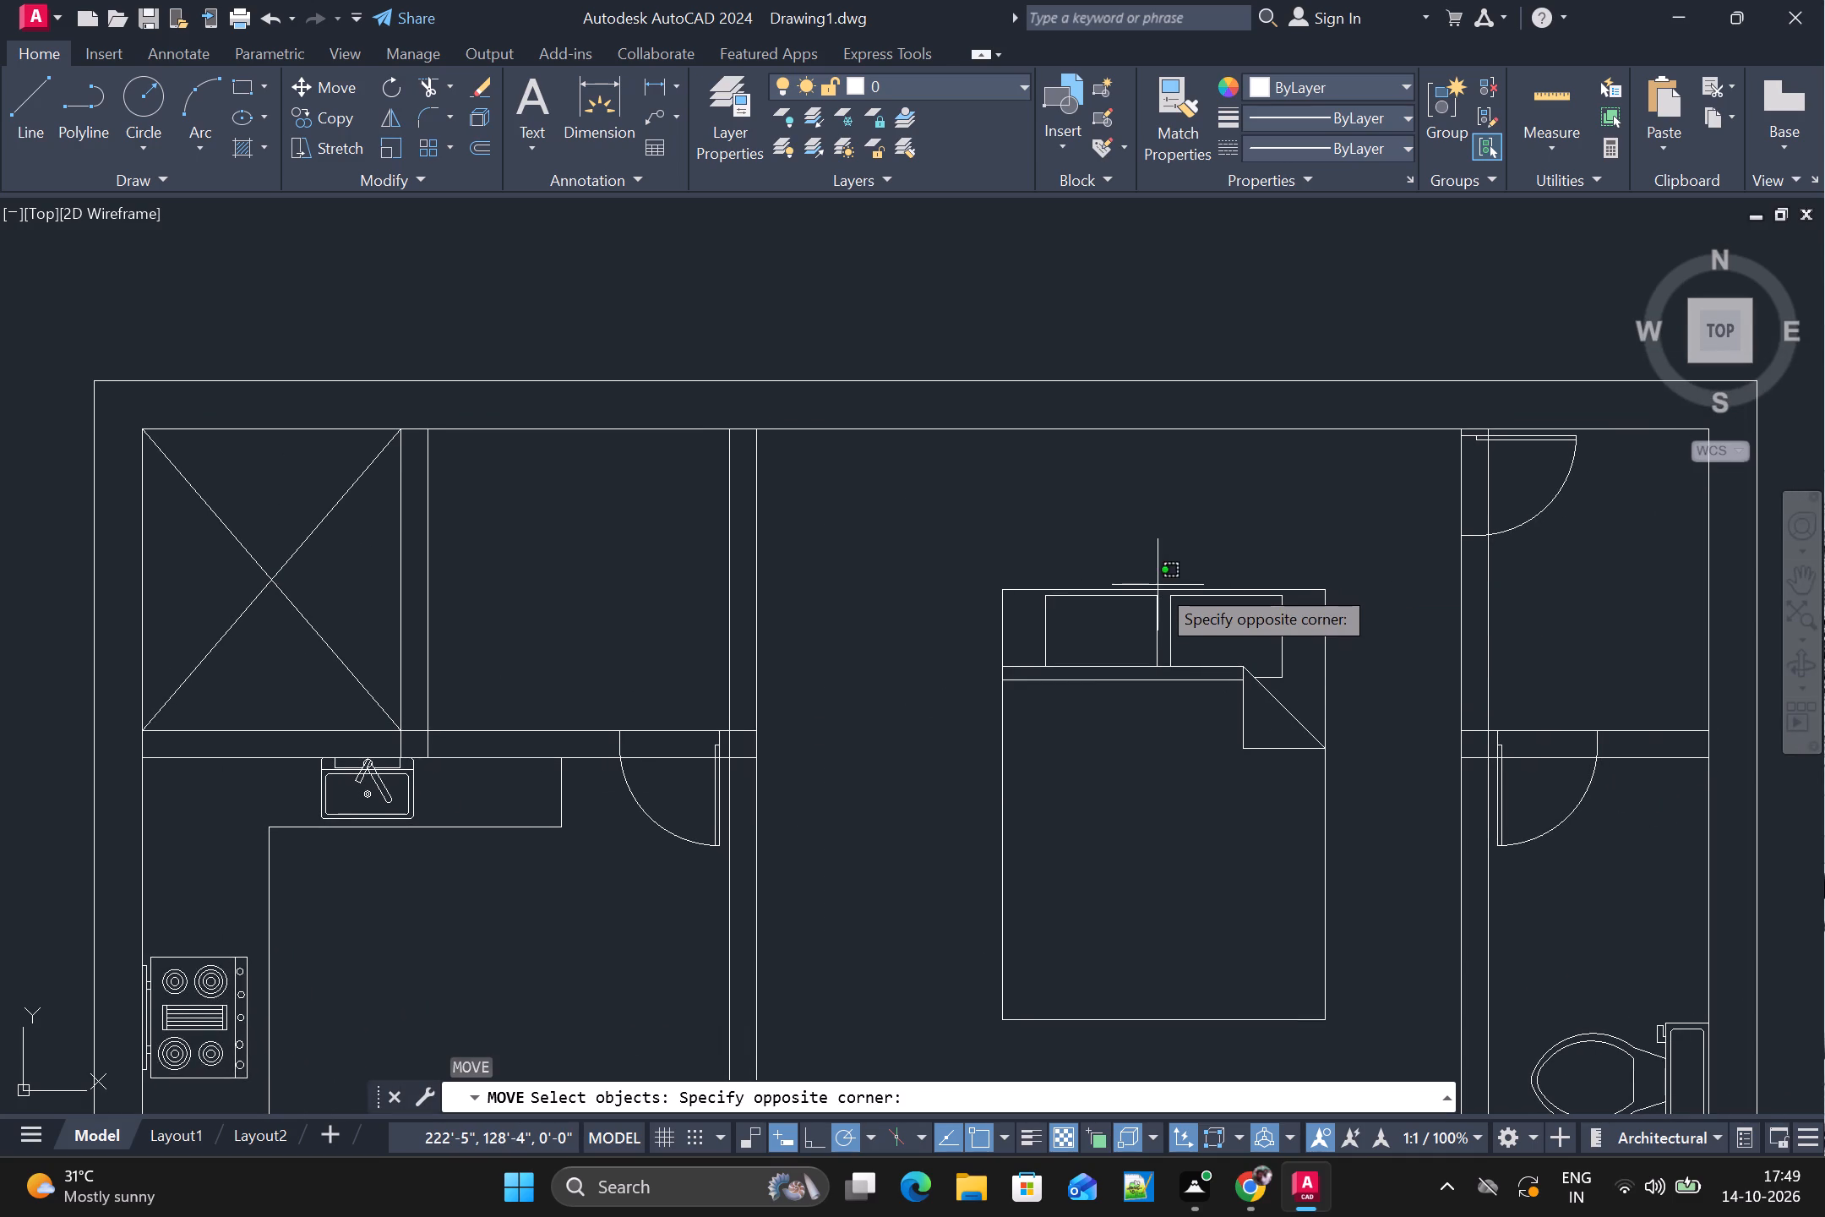
left_click(1155, 590)
key("space")
left_click(1155, 590)
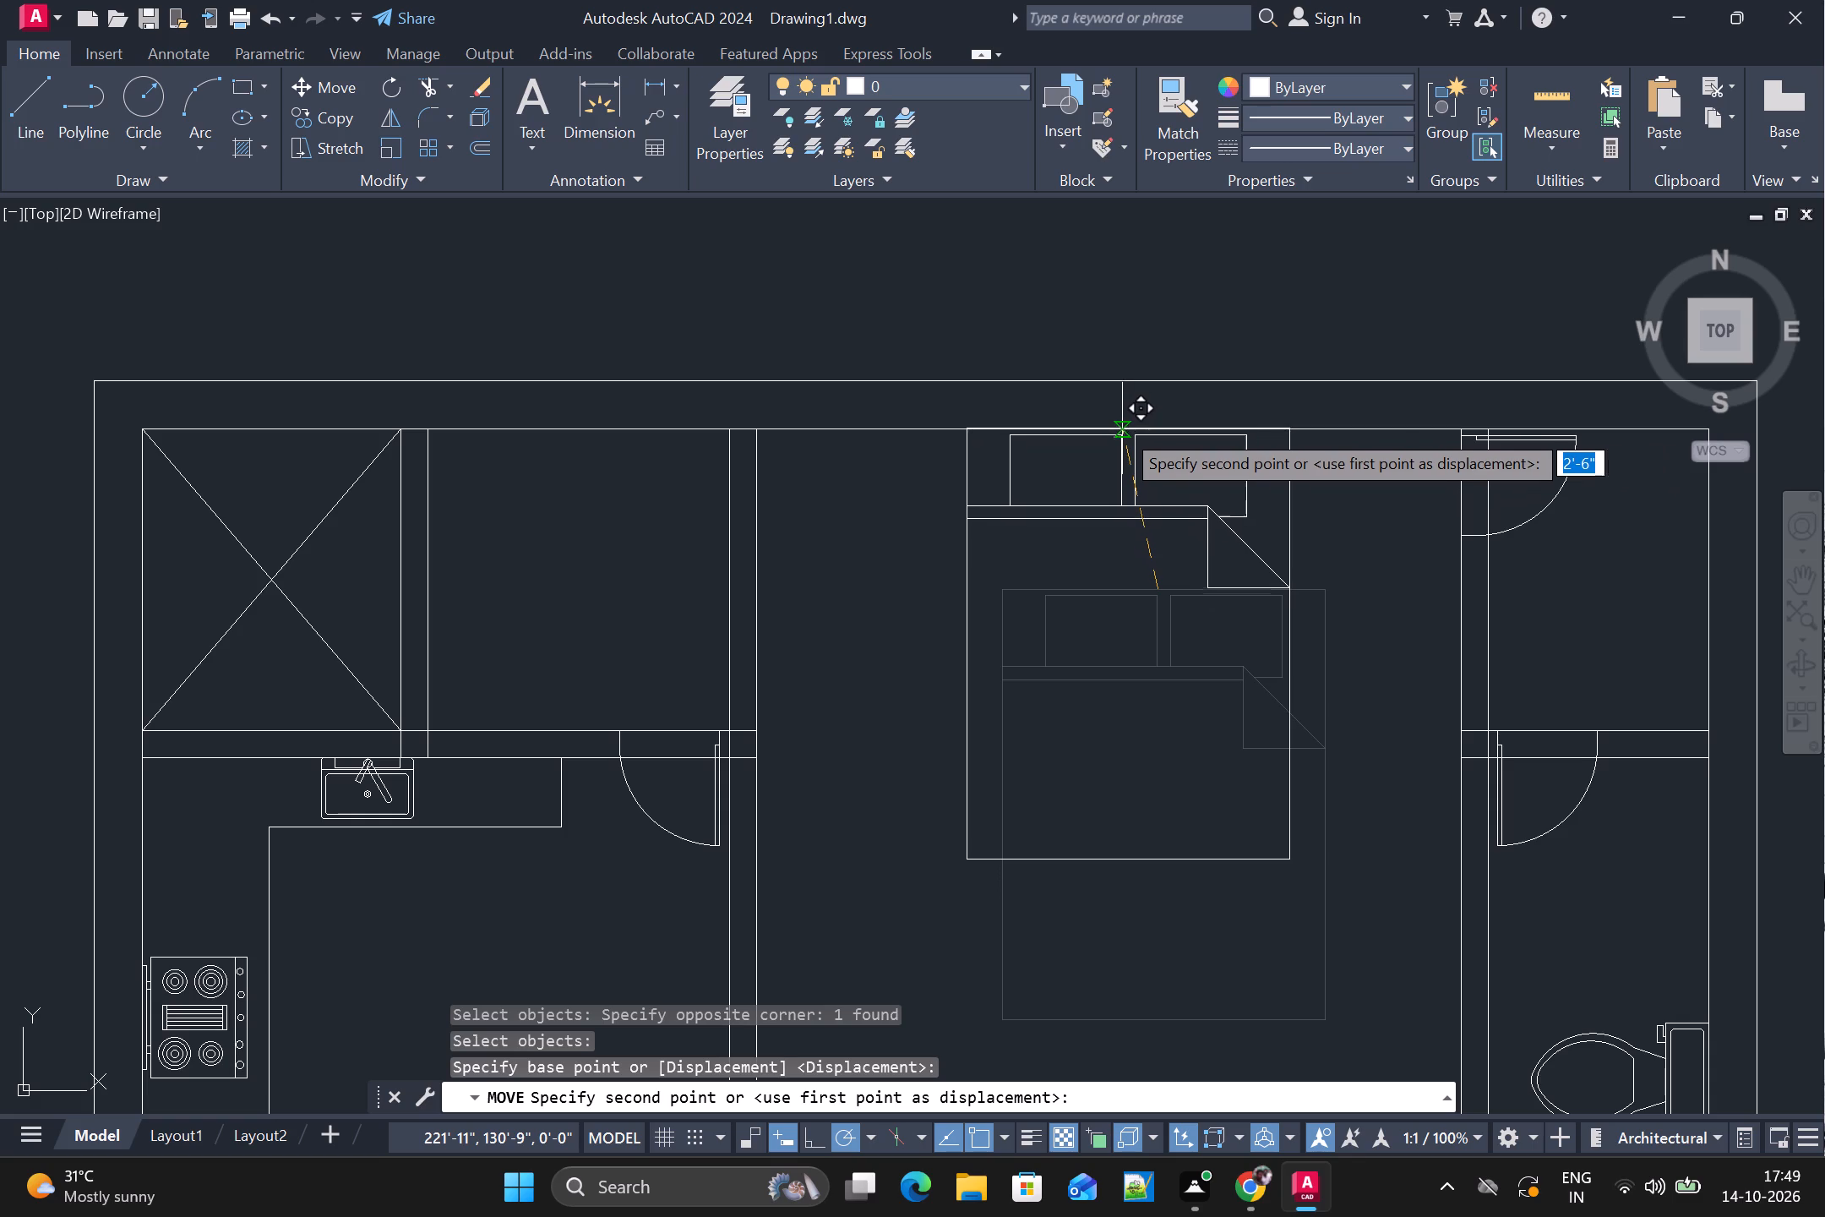
left_click(1122, 430)
Delete the spare door block outside the plan's upper-right corner.
scroll(1134, 510, "down", 2)
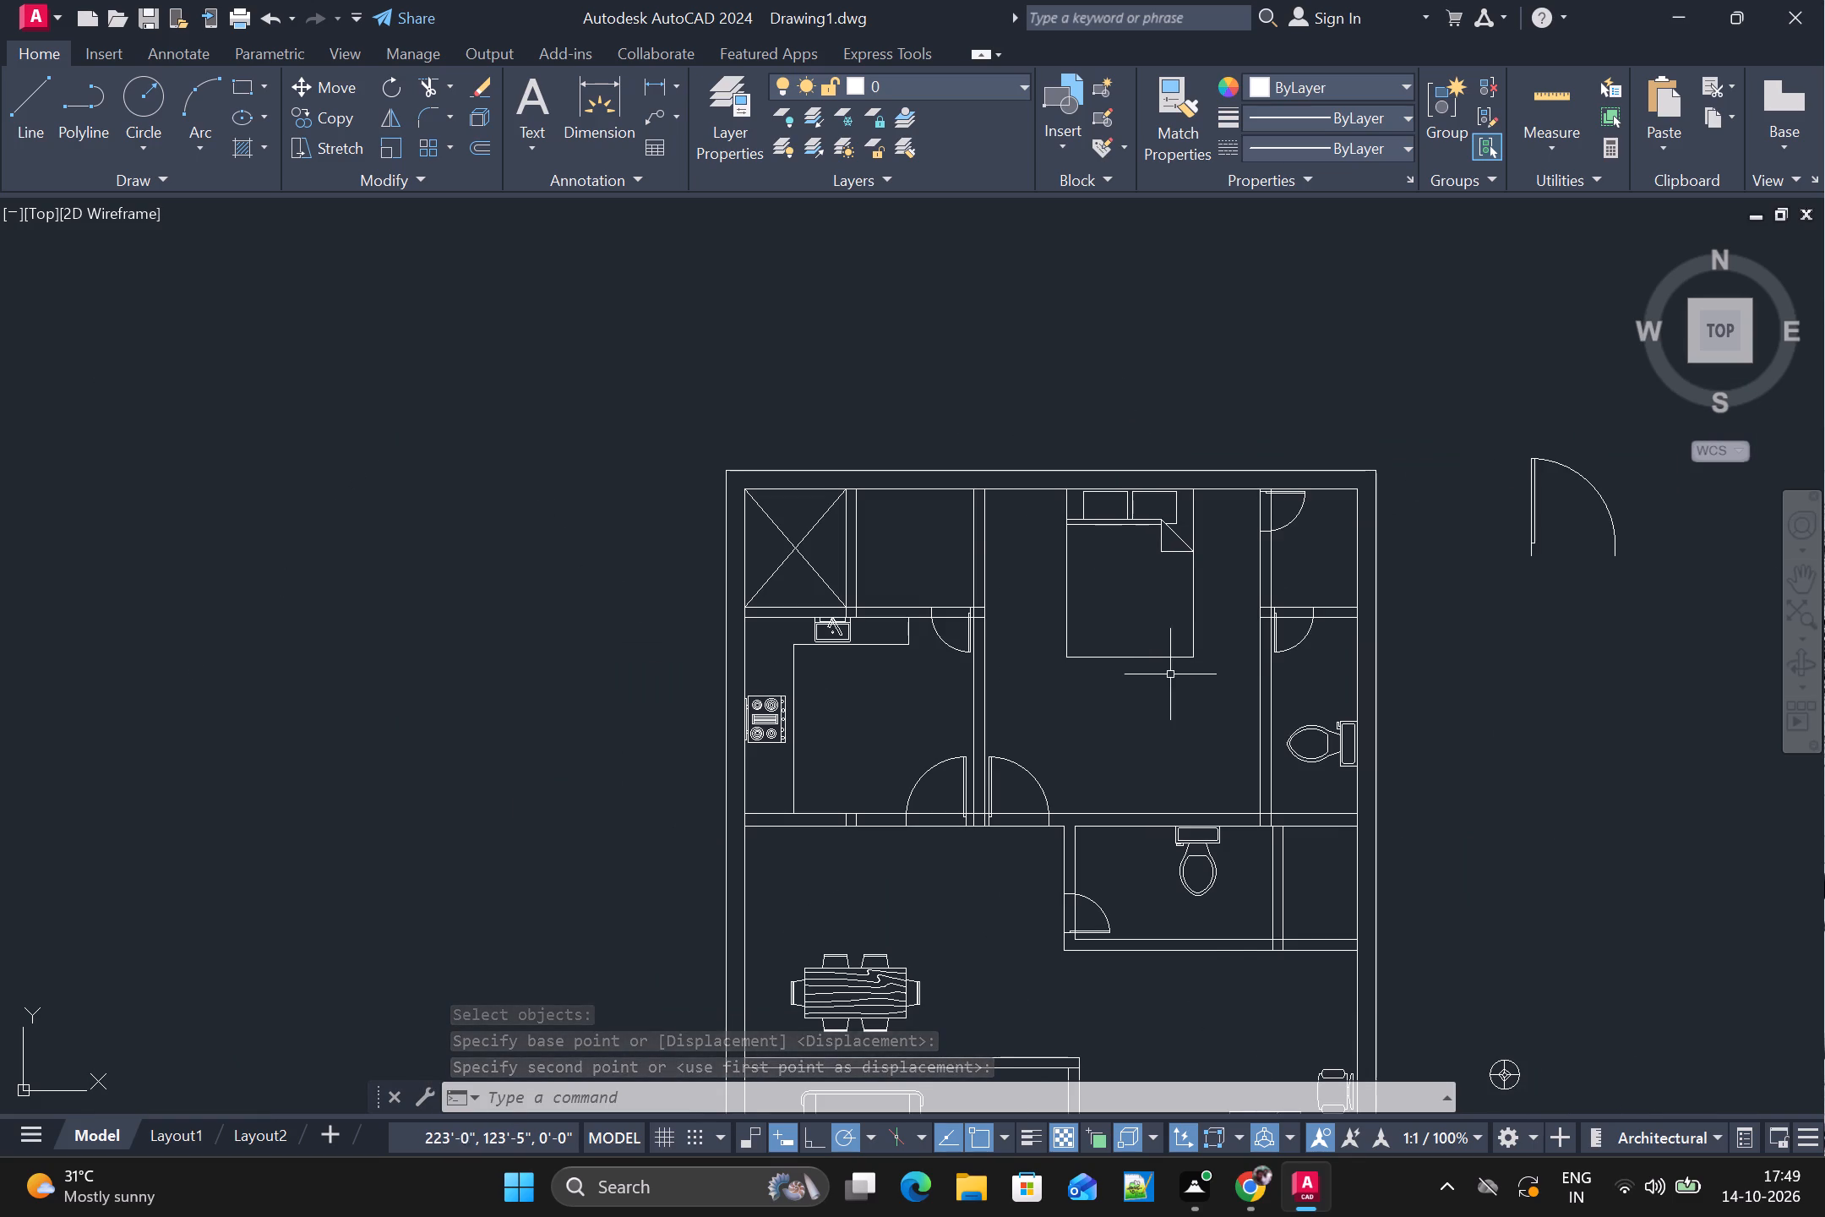
scroll(1185, 674, "down", 1)
middle_click_drag(1179, 725, 1012, 534)
scroll(1184, 470, "up", 1)
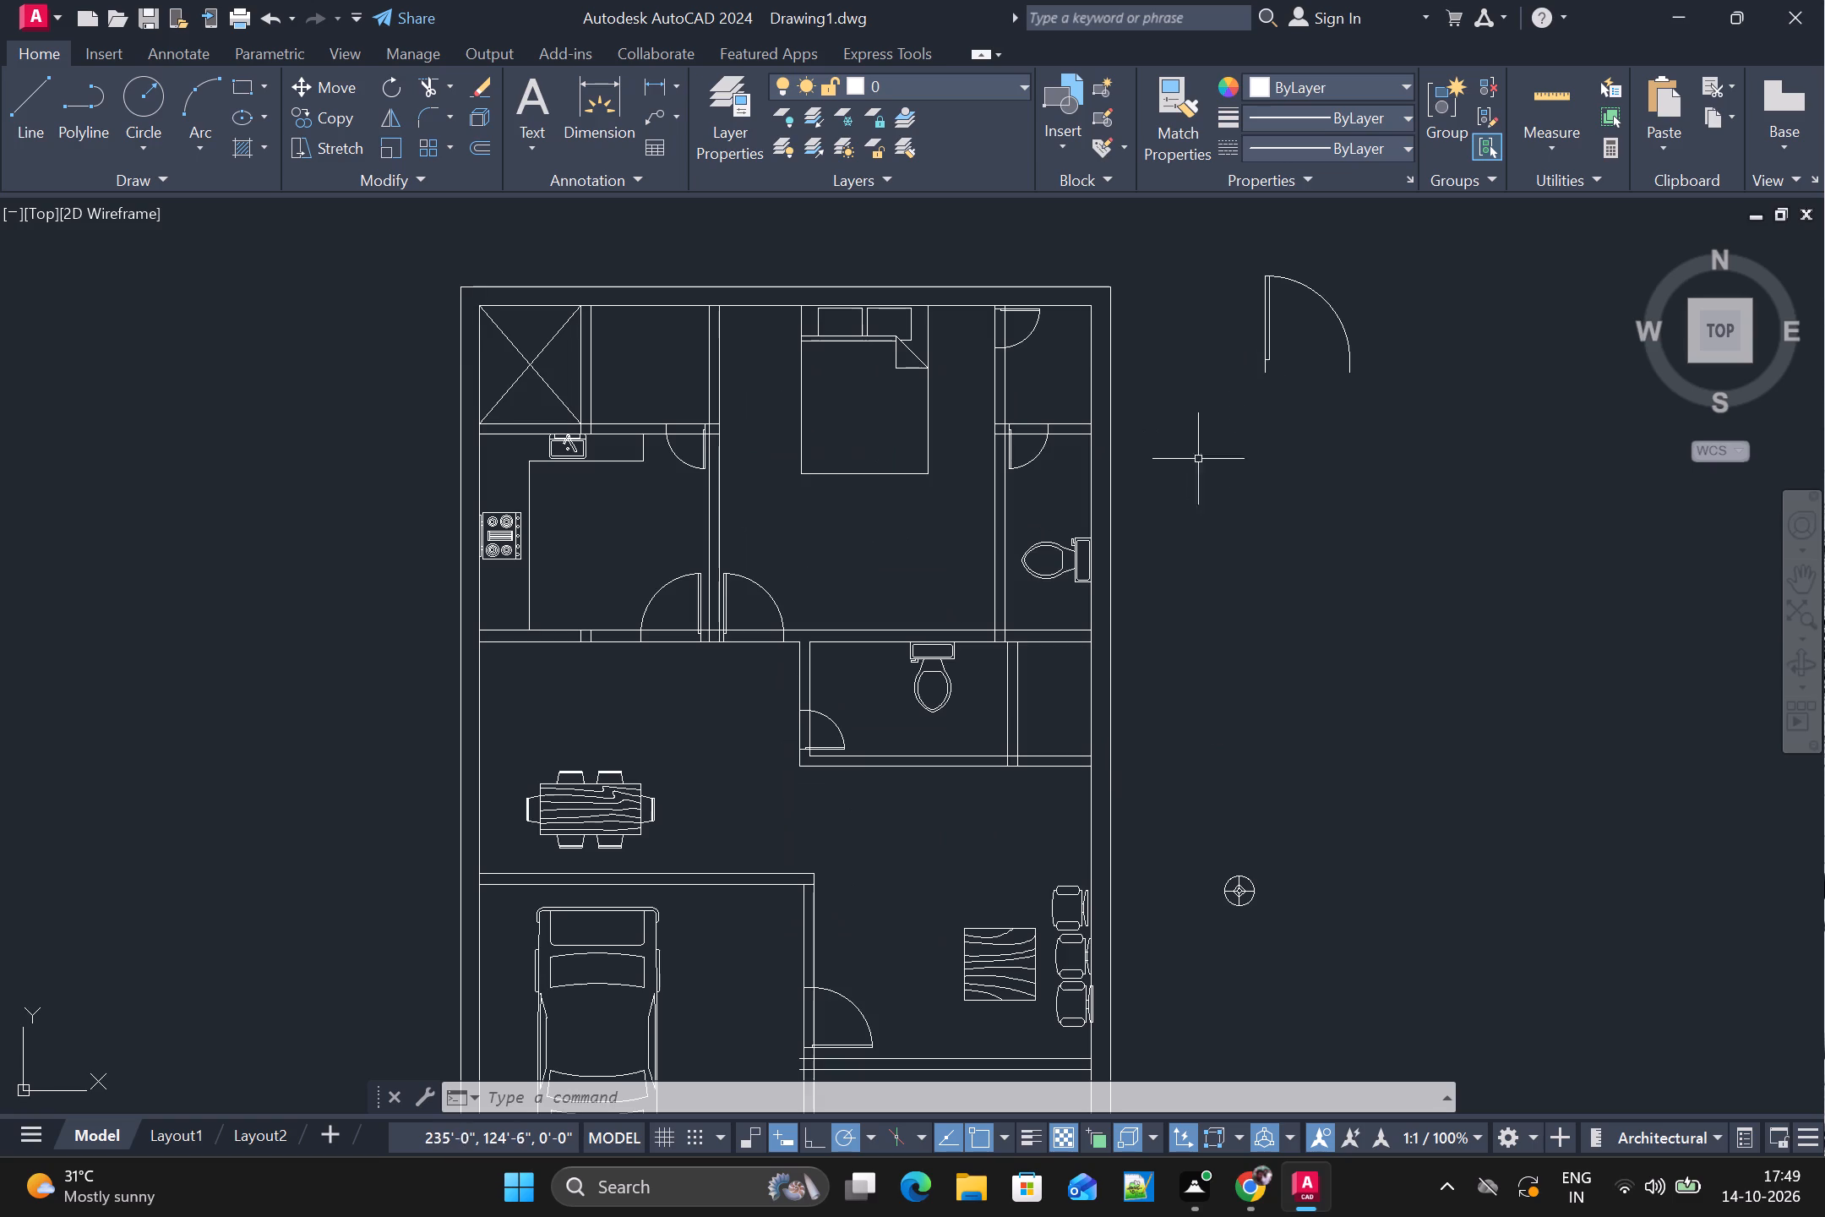
left_click(1265, 347)
key("Delete")
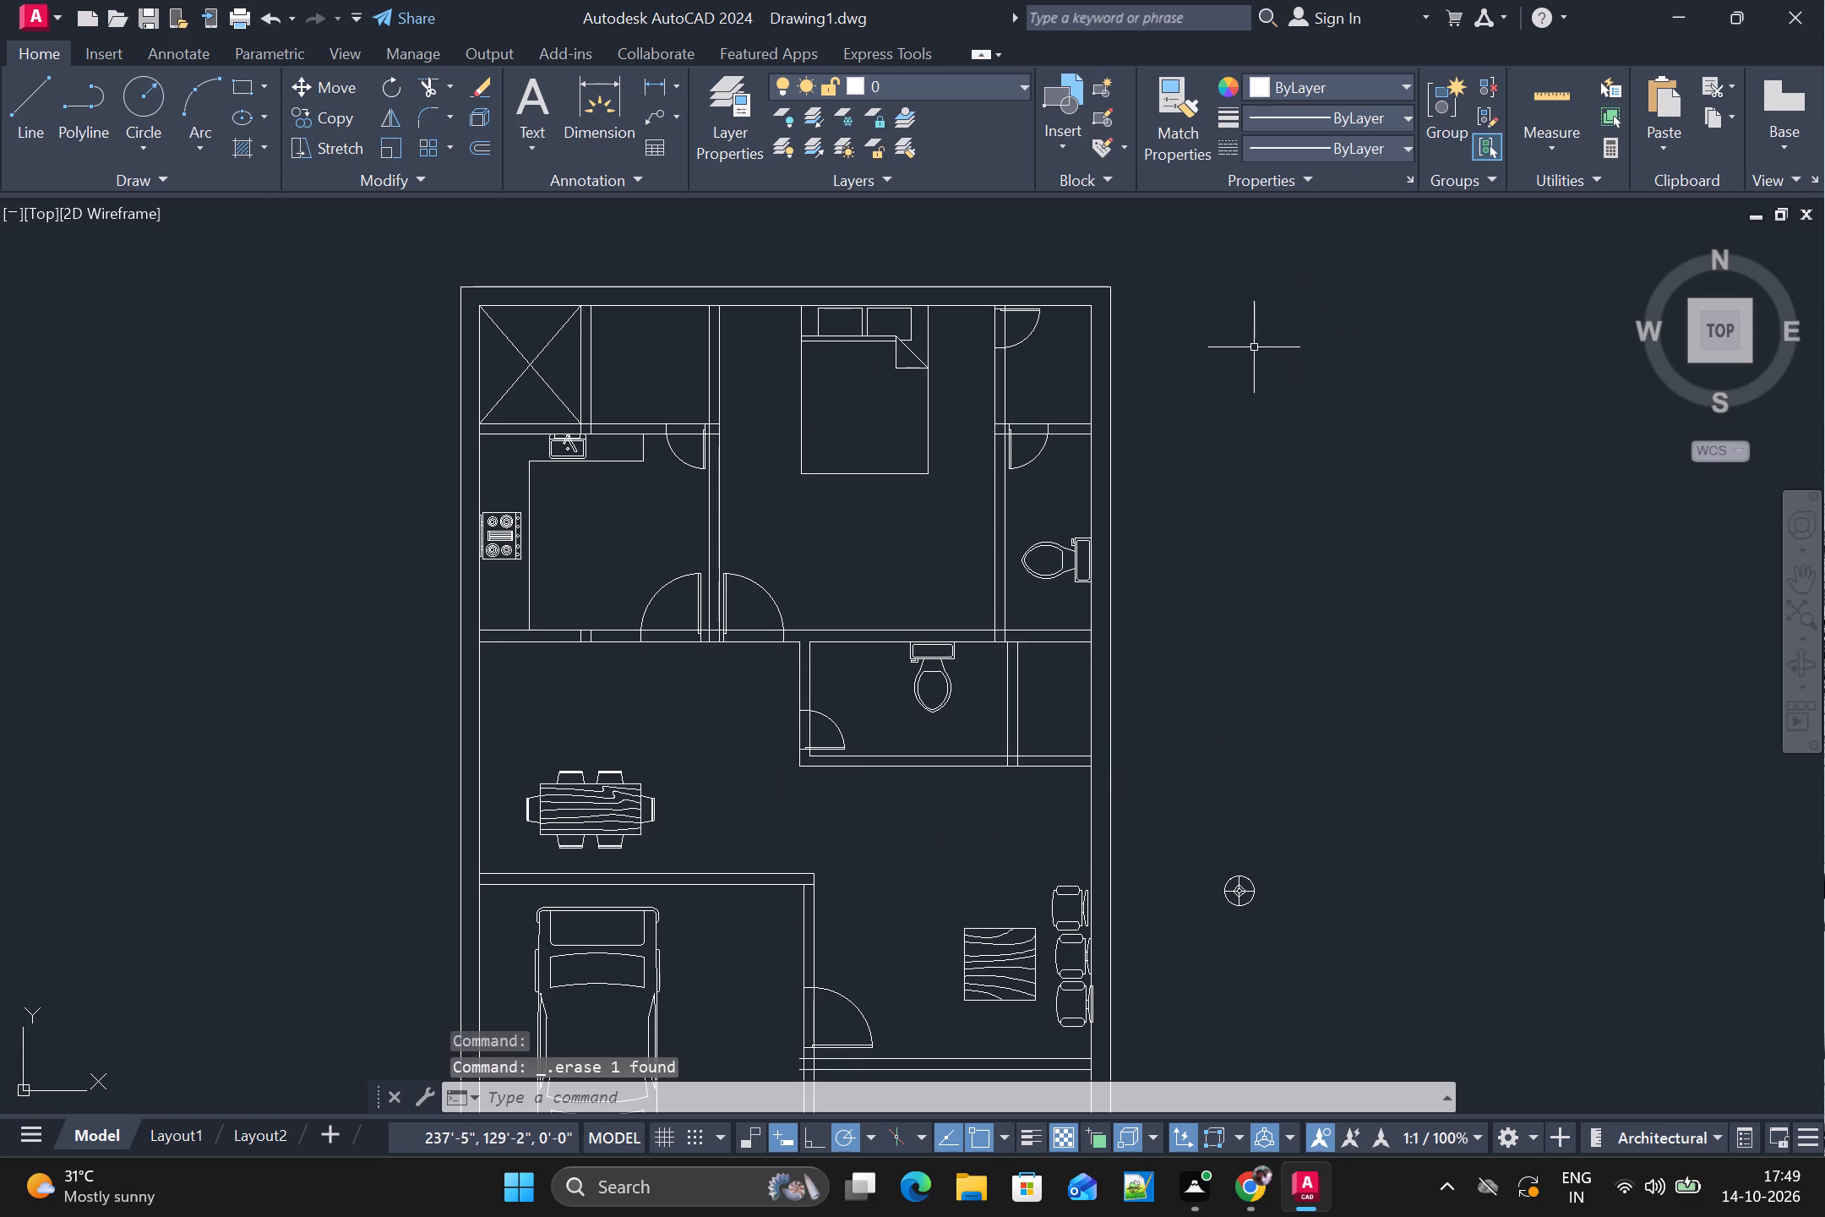
Copy the table lamp outside the plan and paste one copy on each side of the bed's headboard.
left_click(1238, 891)
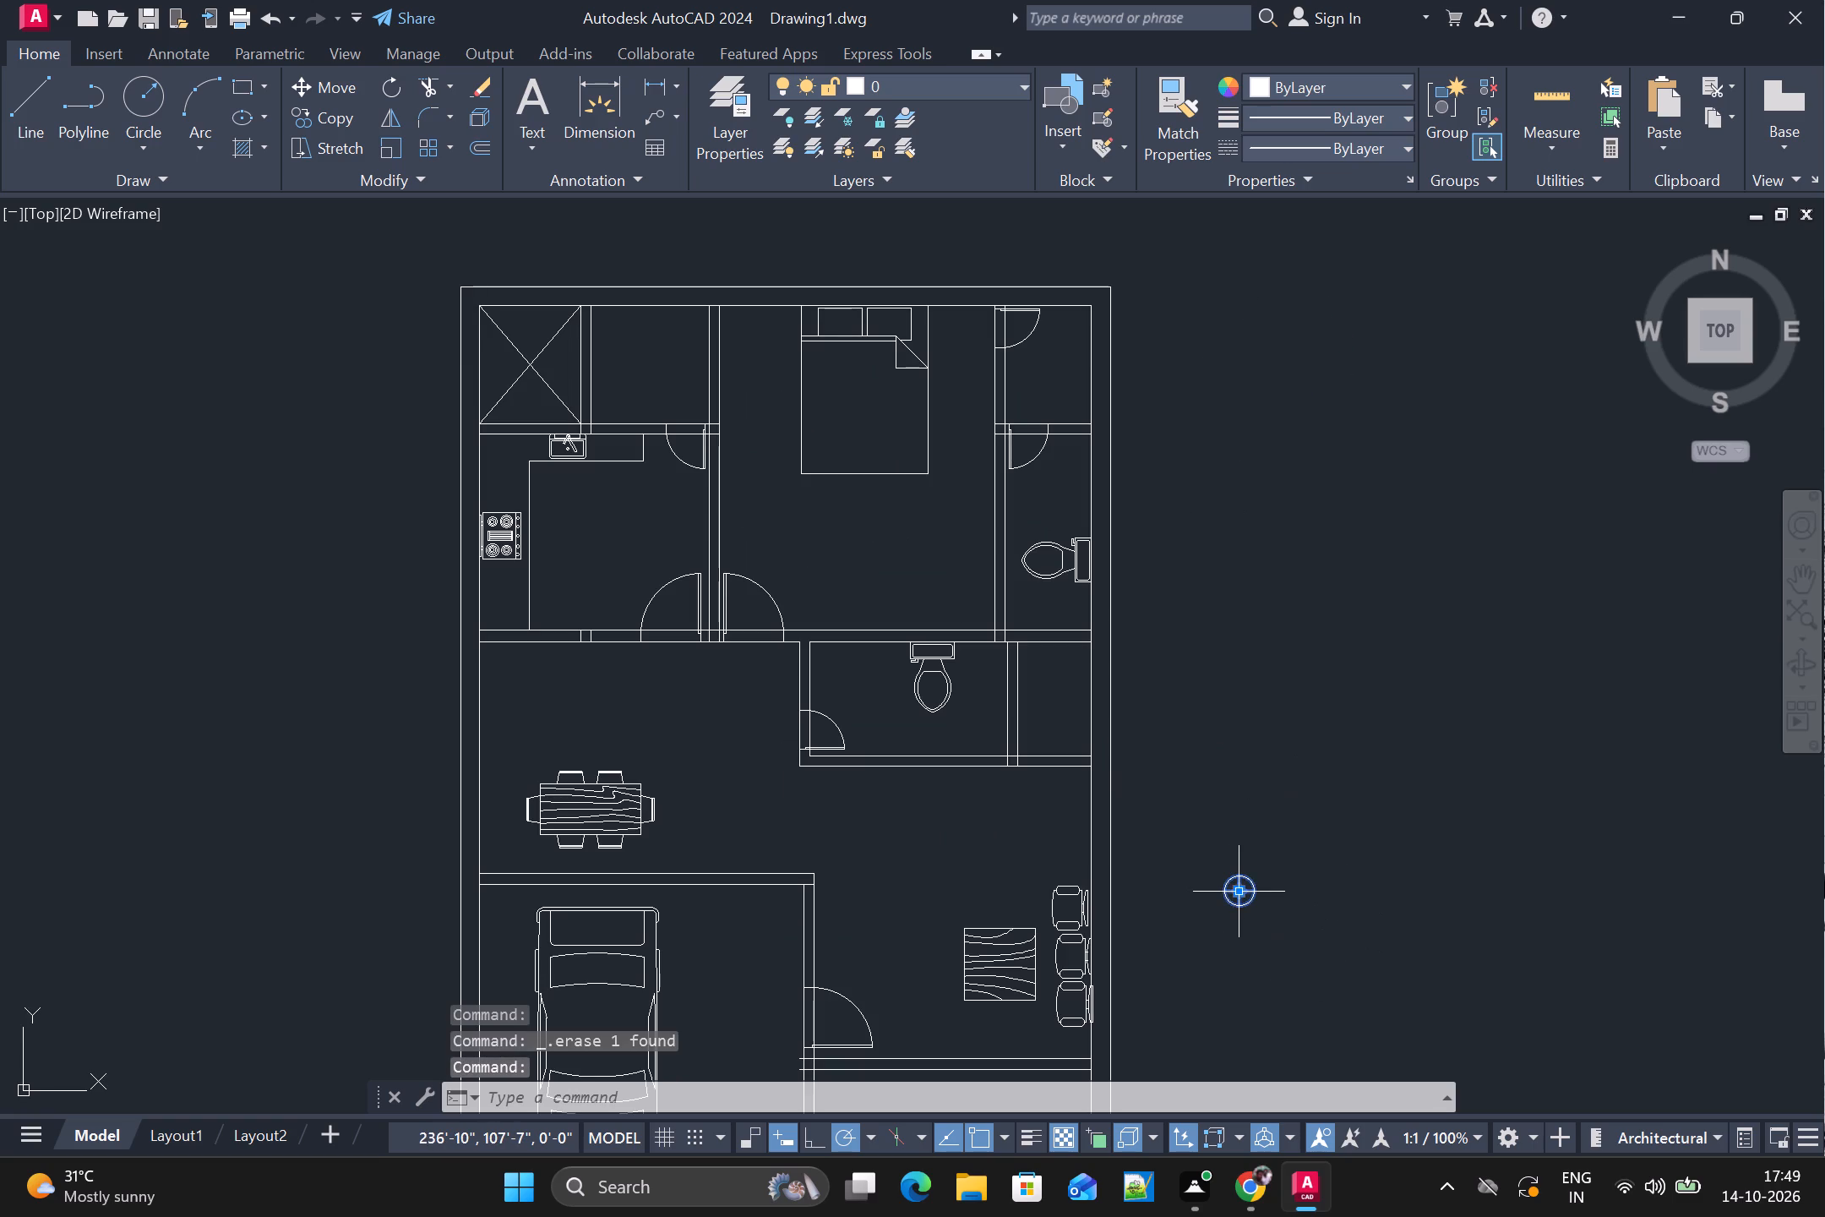
key("ctrl+c")
key("ctrl+v")
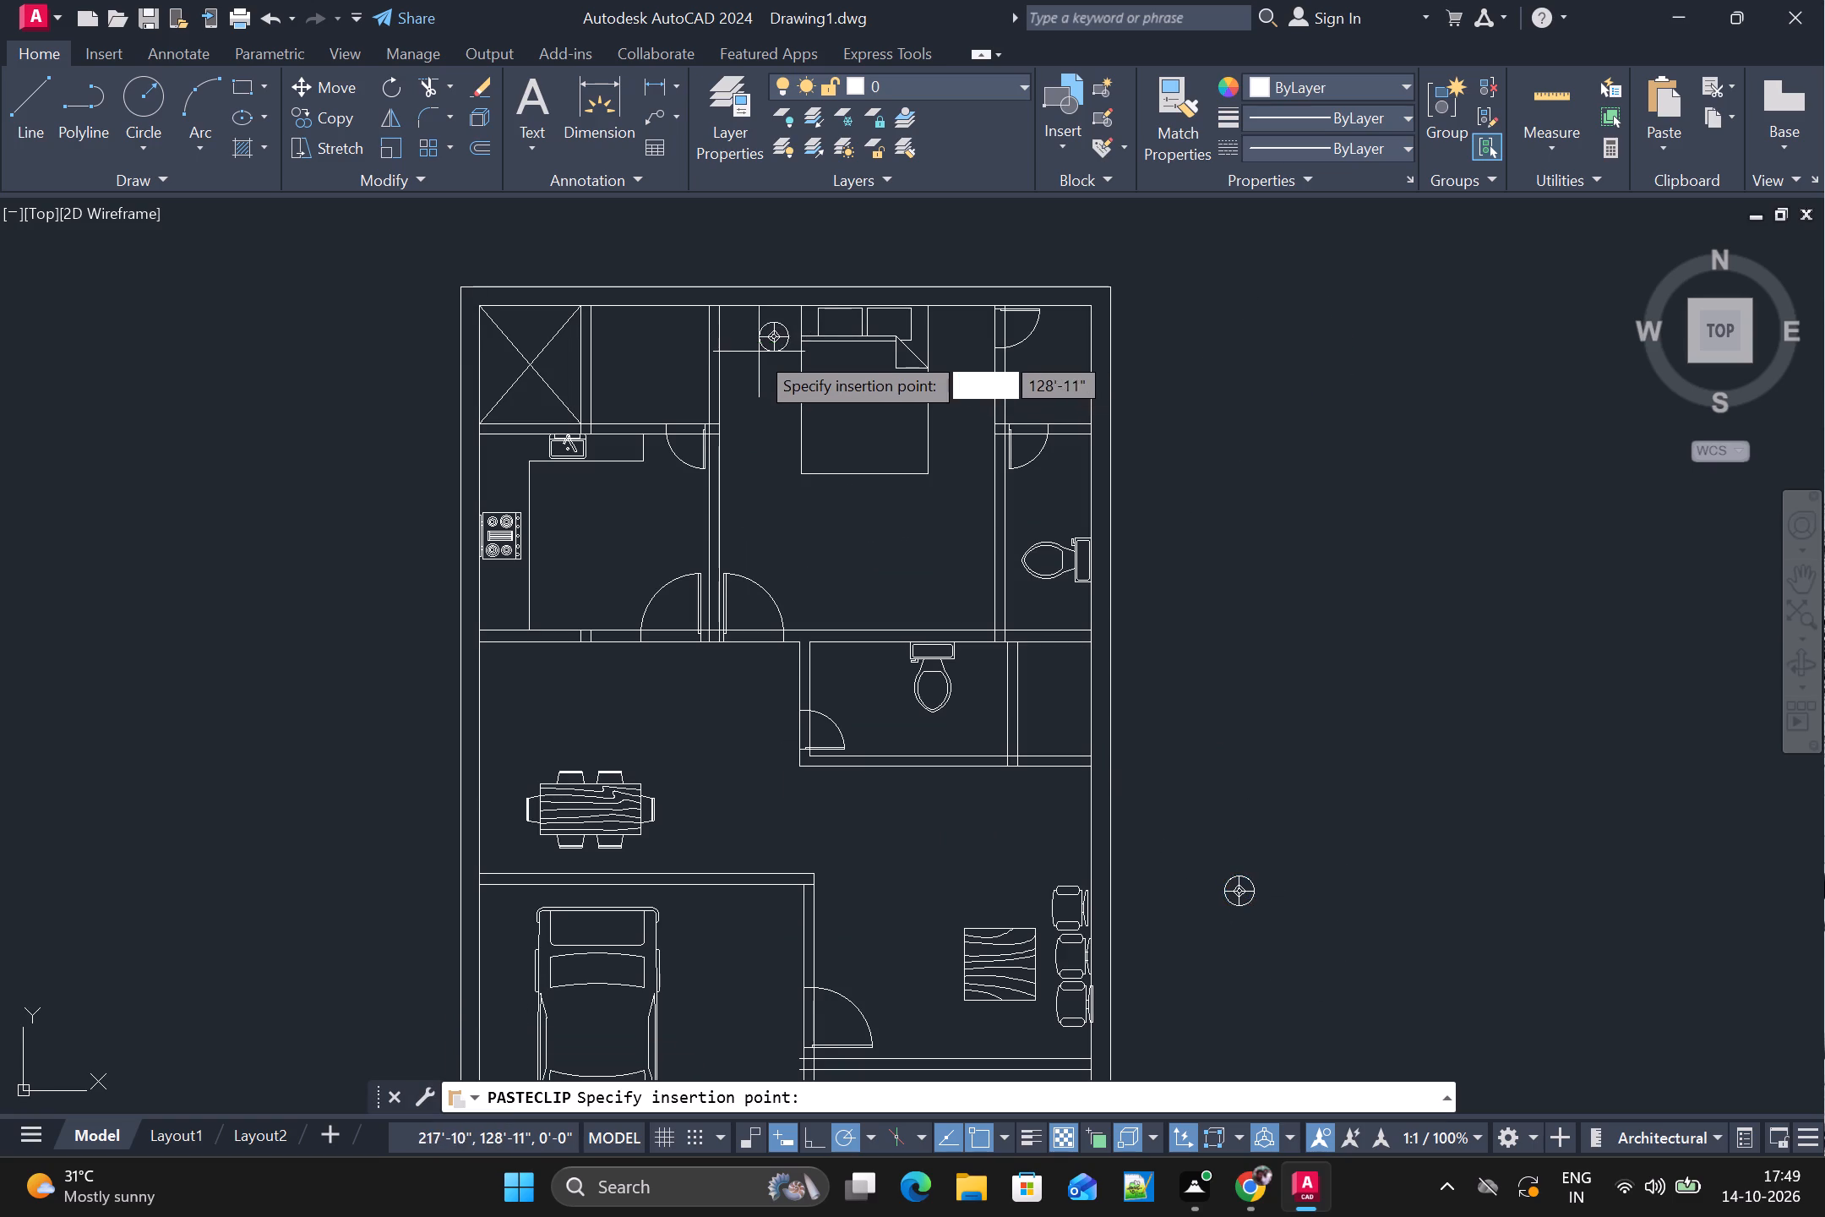
scroll(750, 352, "up", 1)
left_click(735, 336)
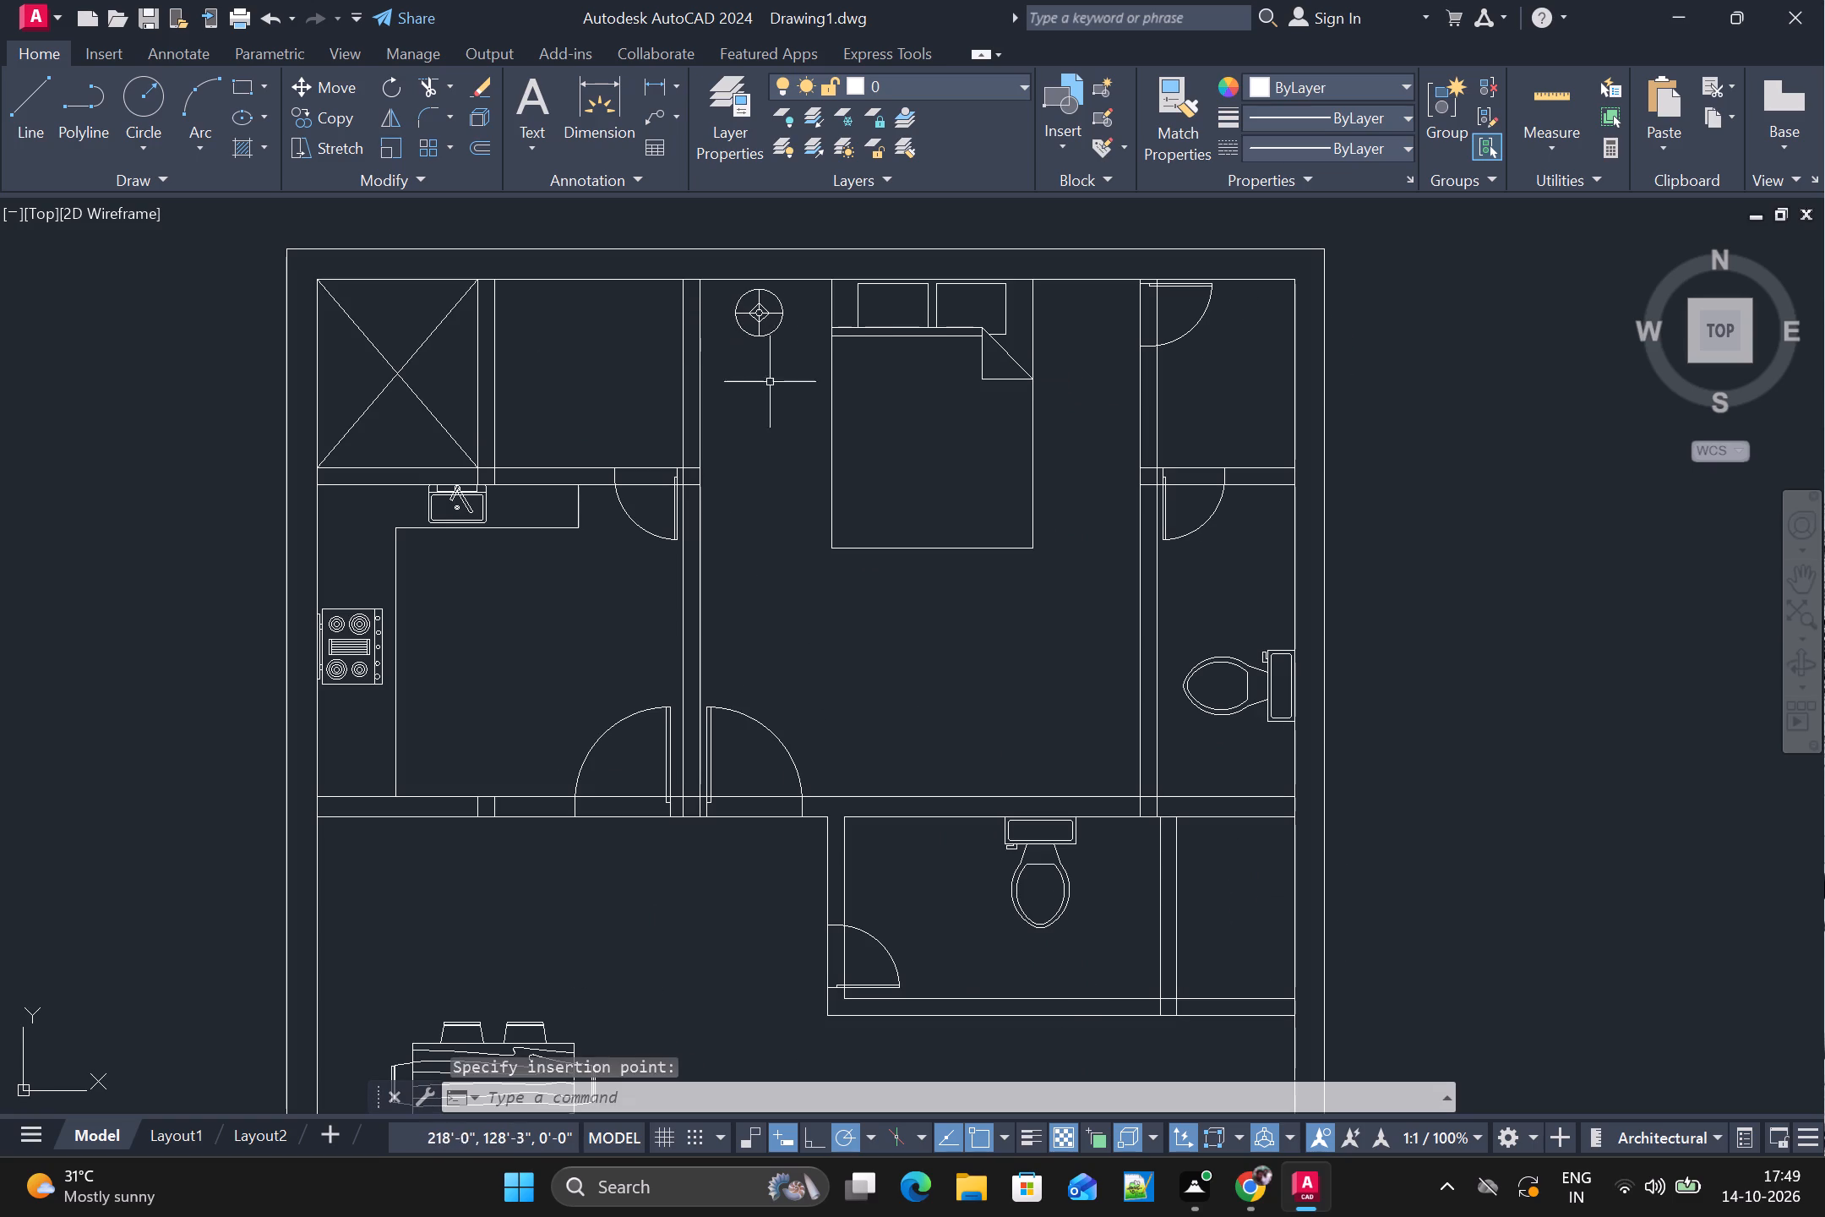
key("ctrl+v")
left_click(1065, 334)
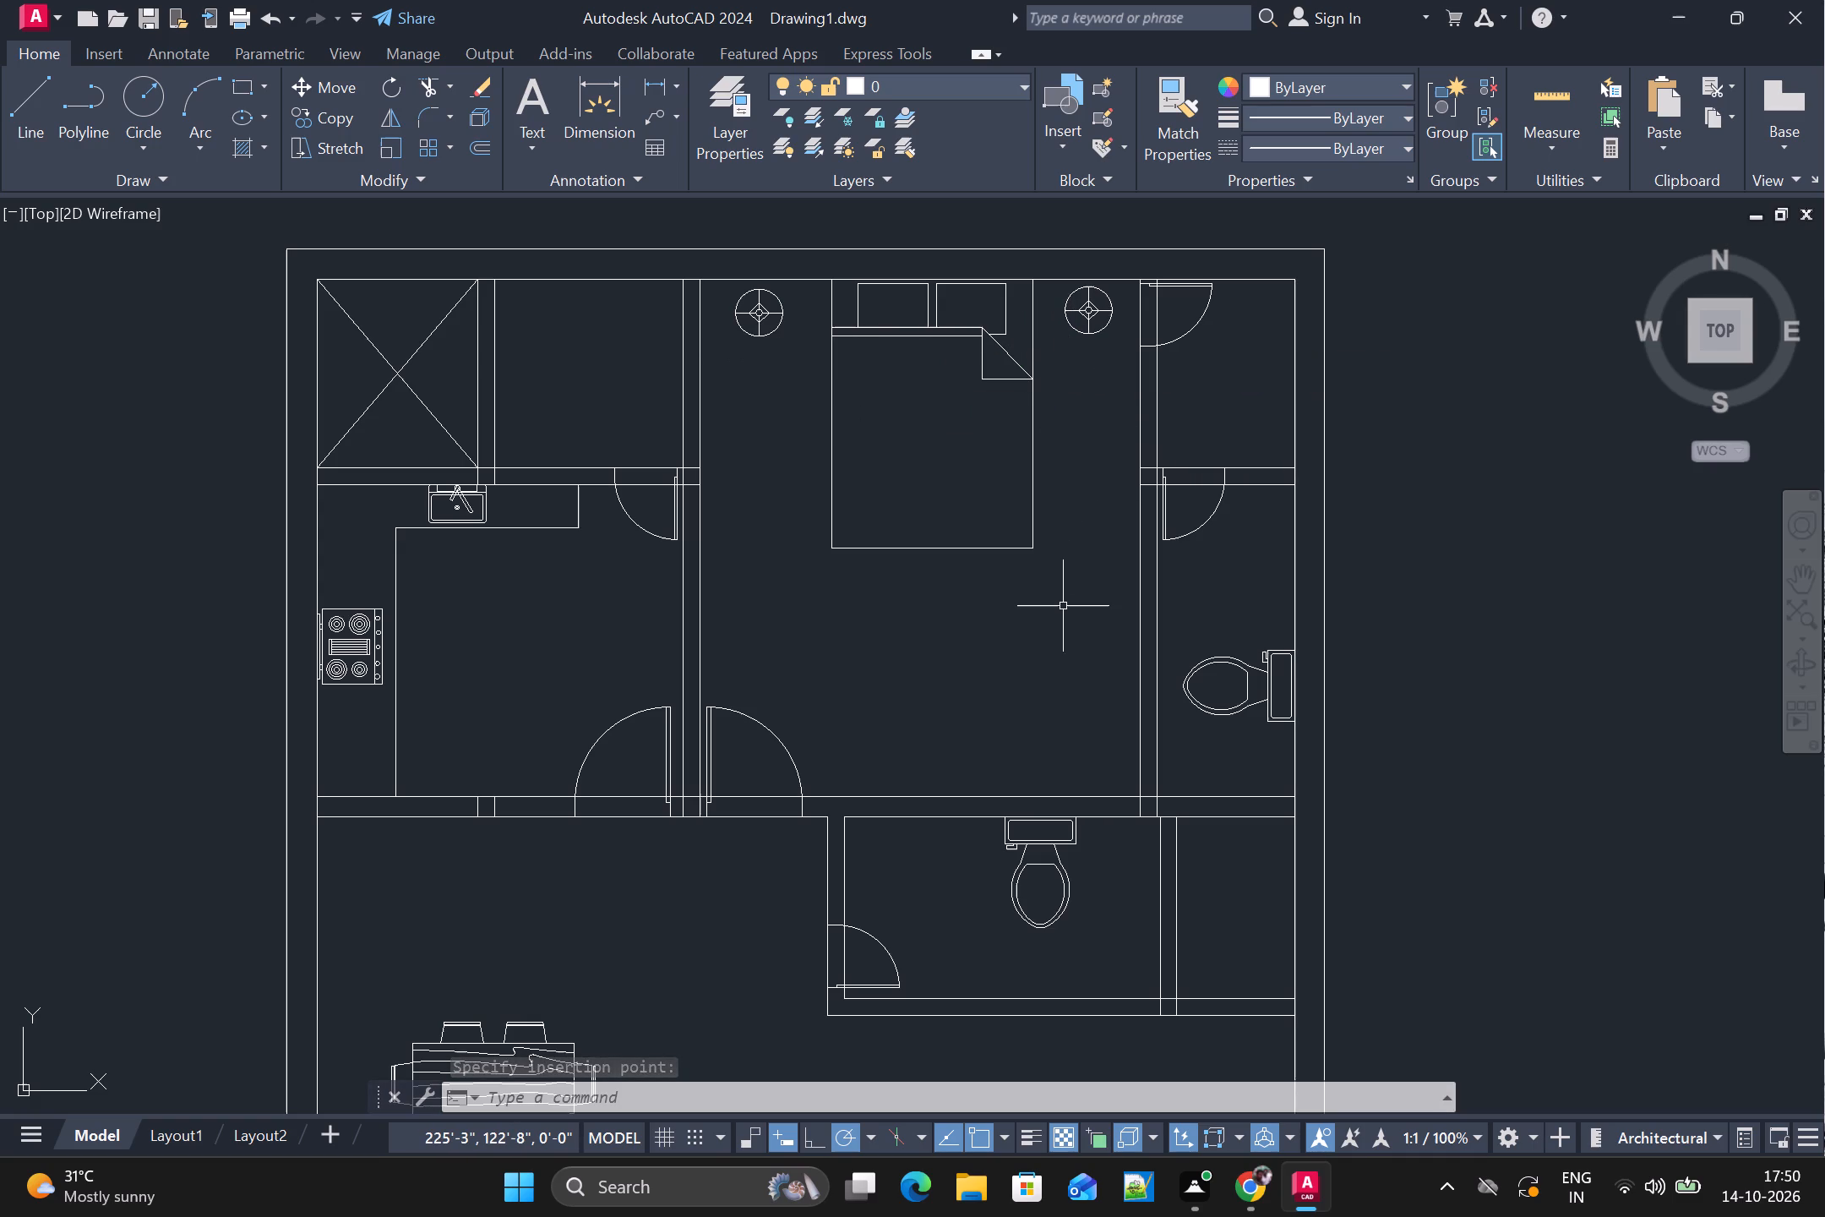
Hatch the floor of the toilet room below the bedroom with the ANGLE pattern at scale 1.
scroll(1063, 606, "down", 1)
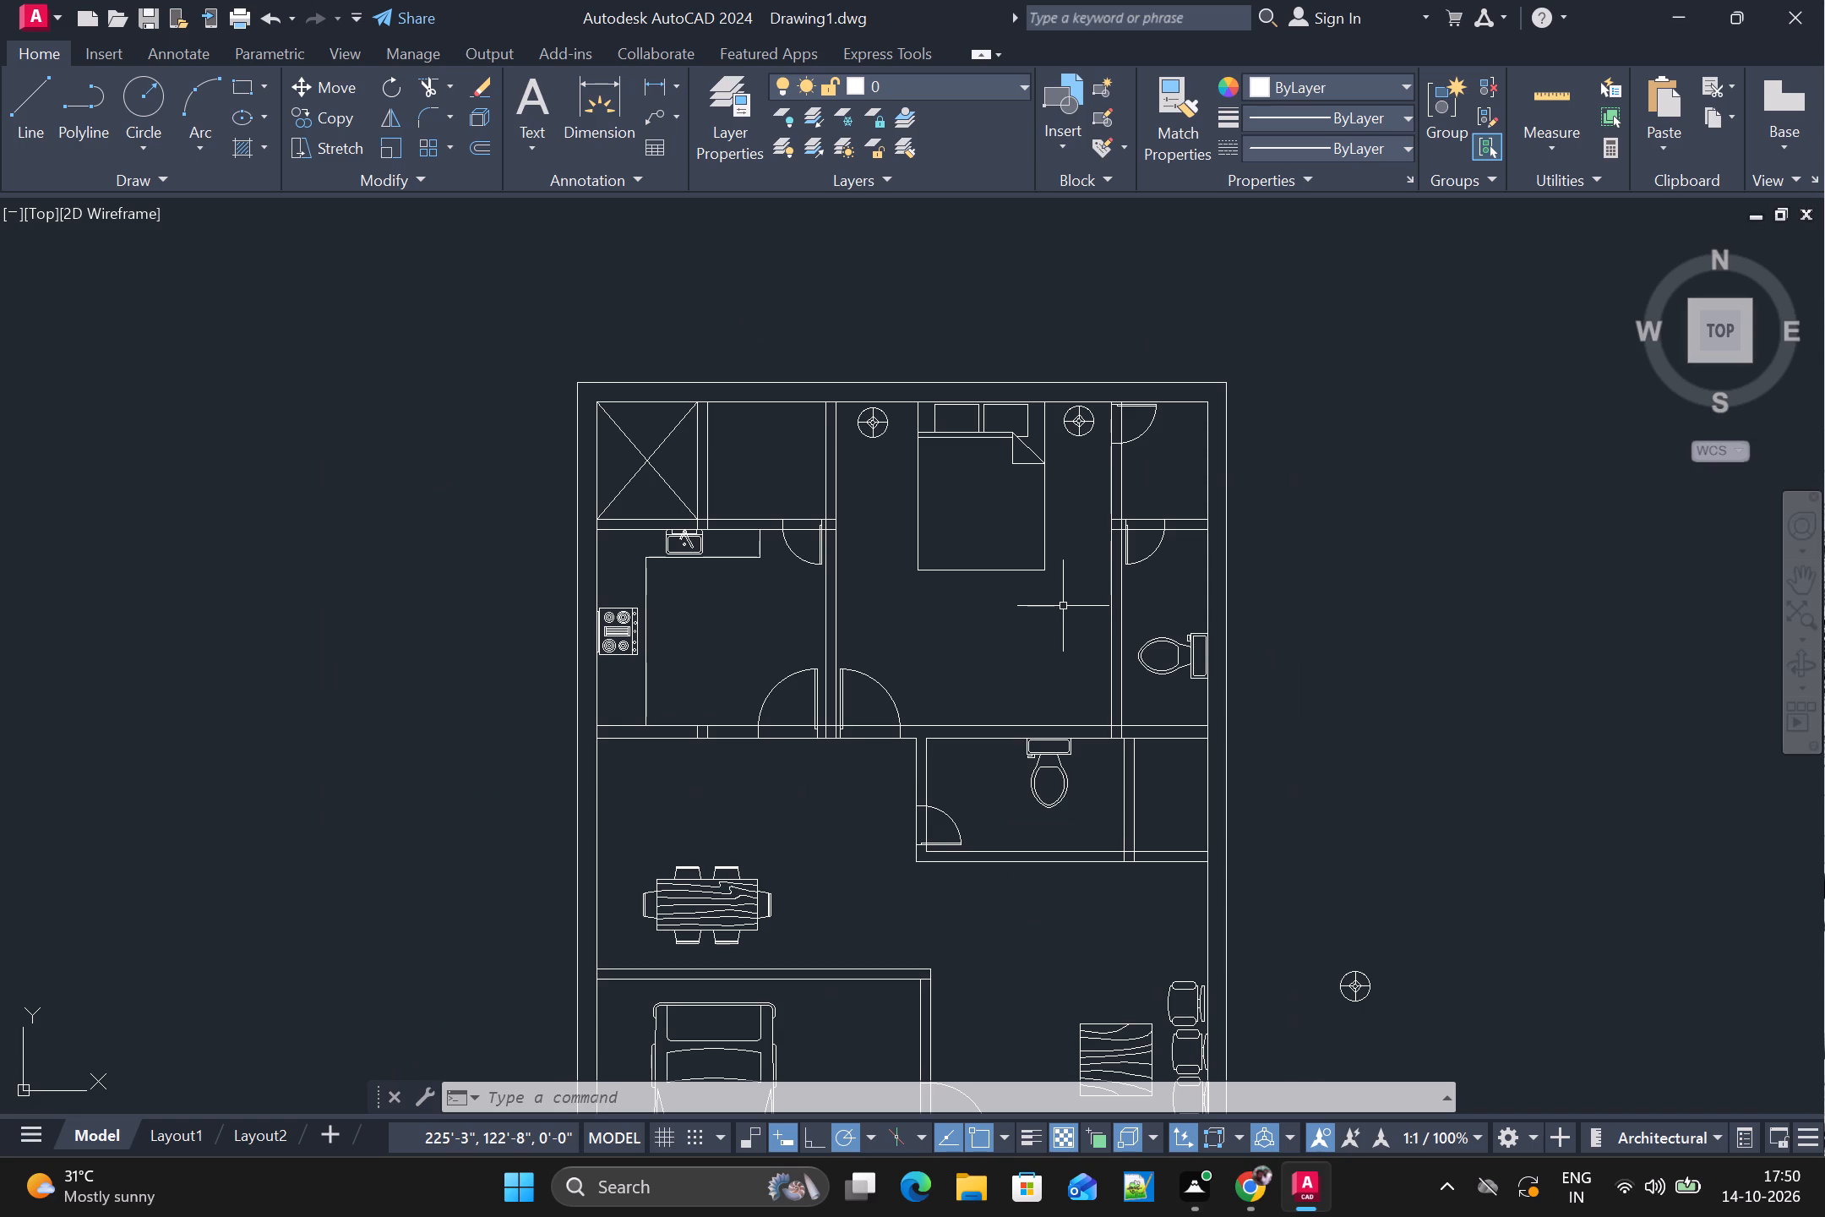
left_click(998, 614)
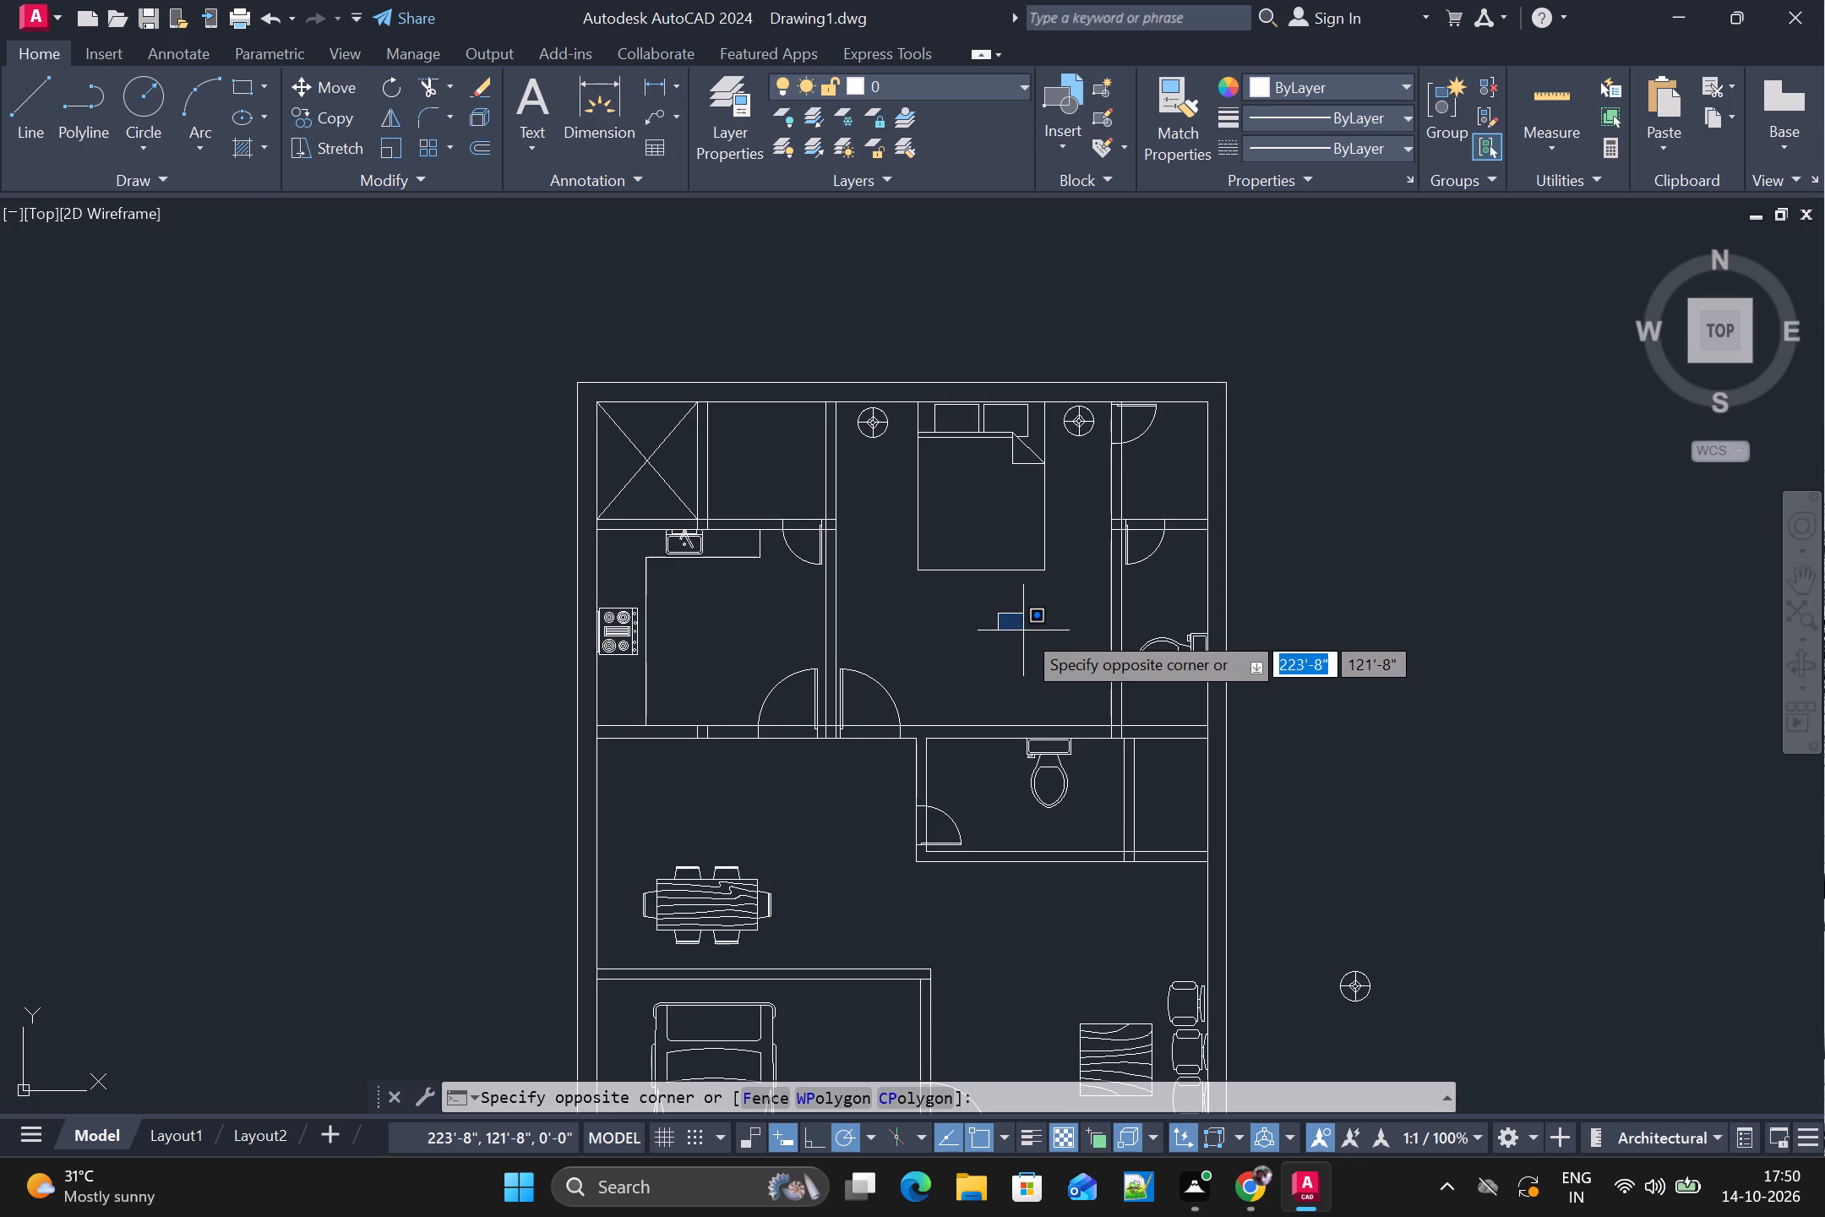
left_click(1070, 612)
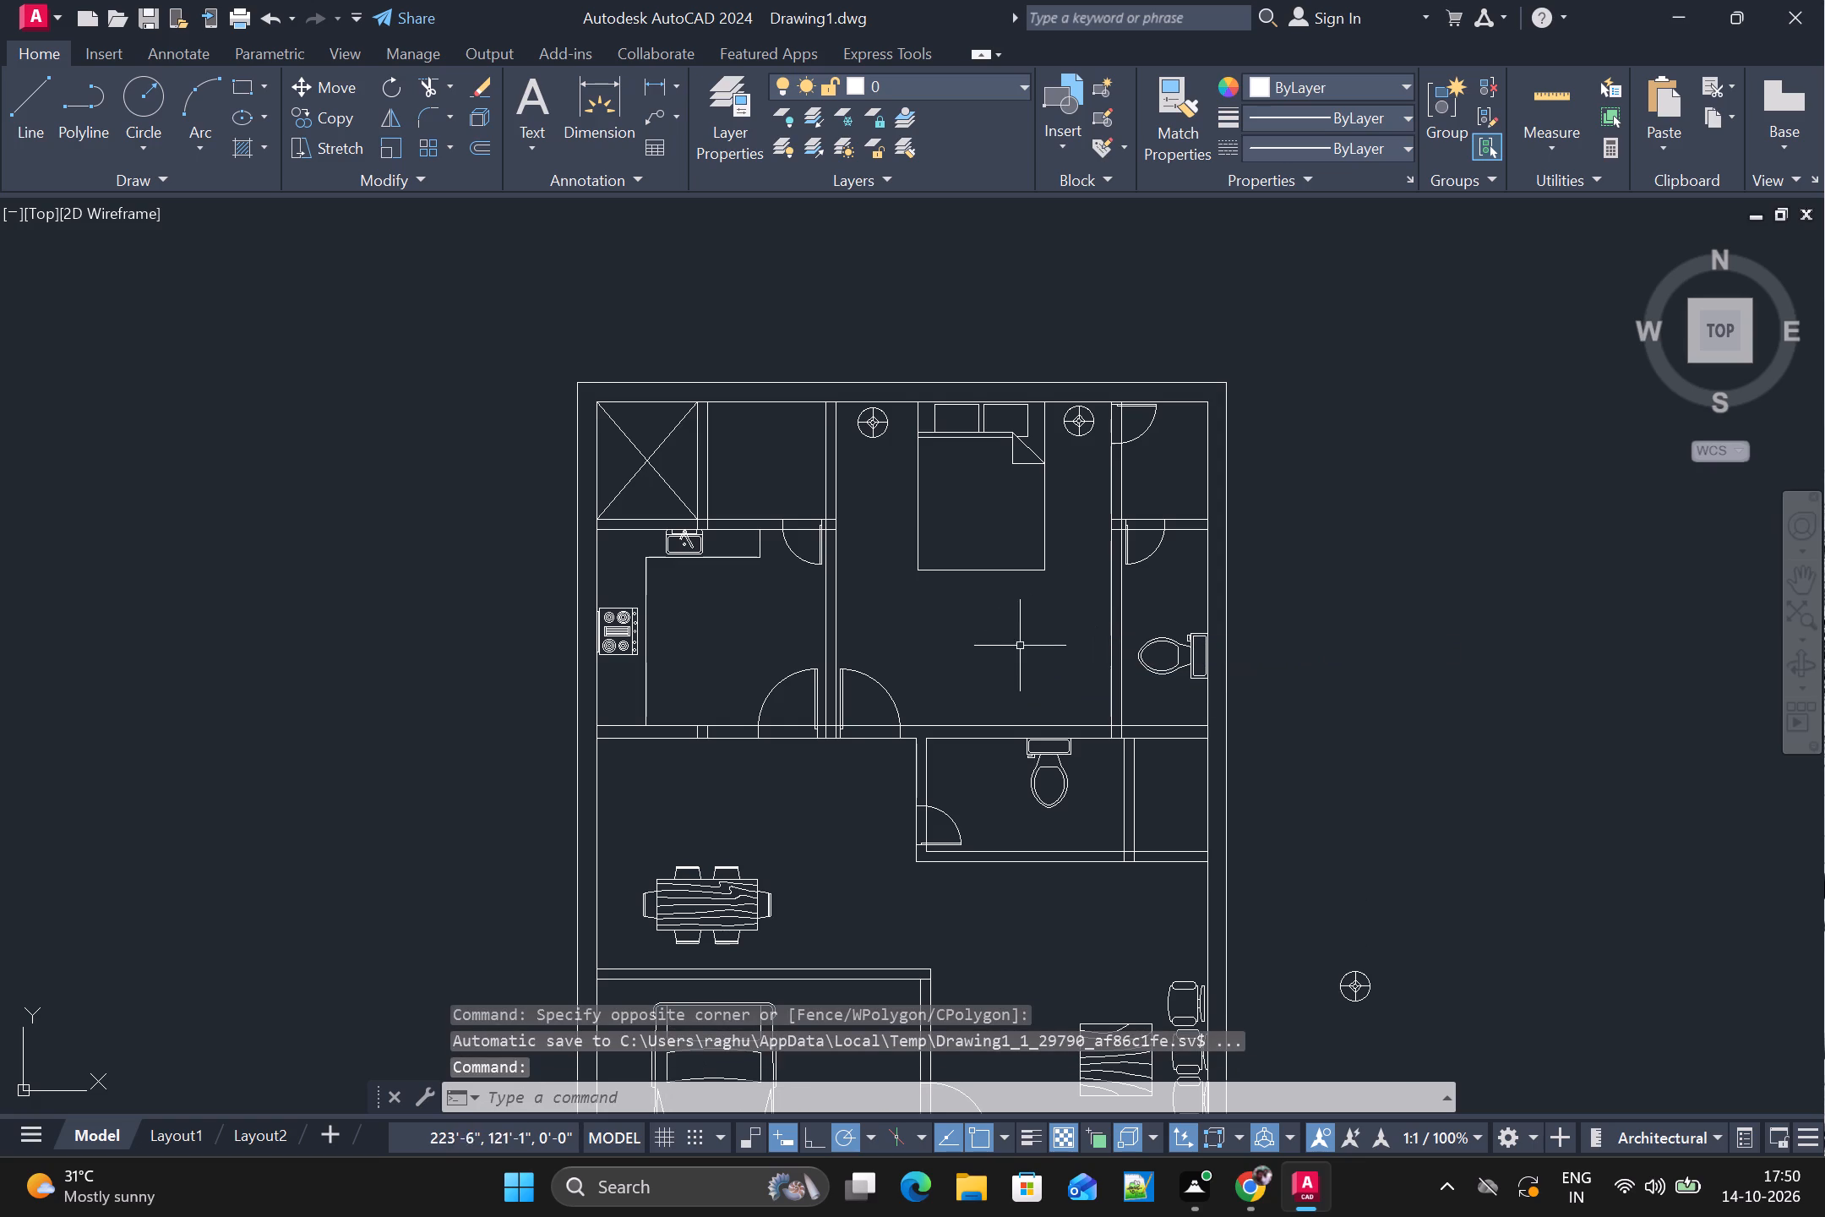
key("h")
key("Return")
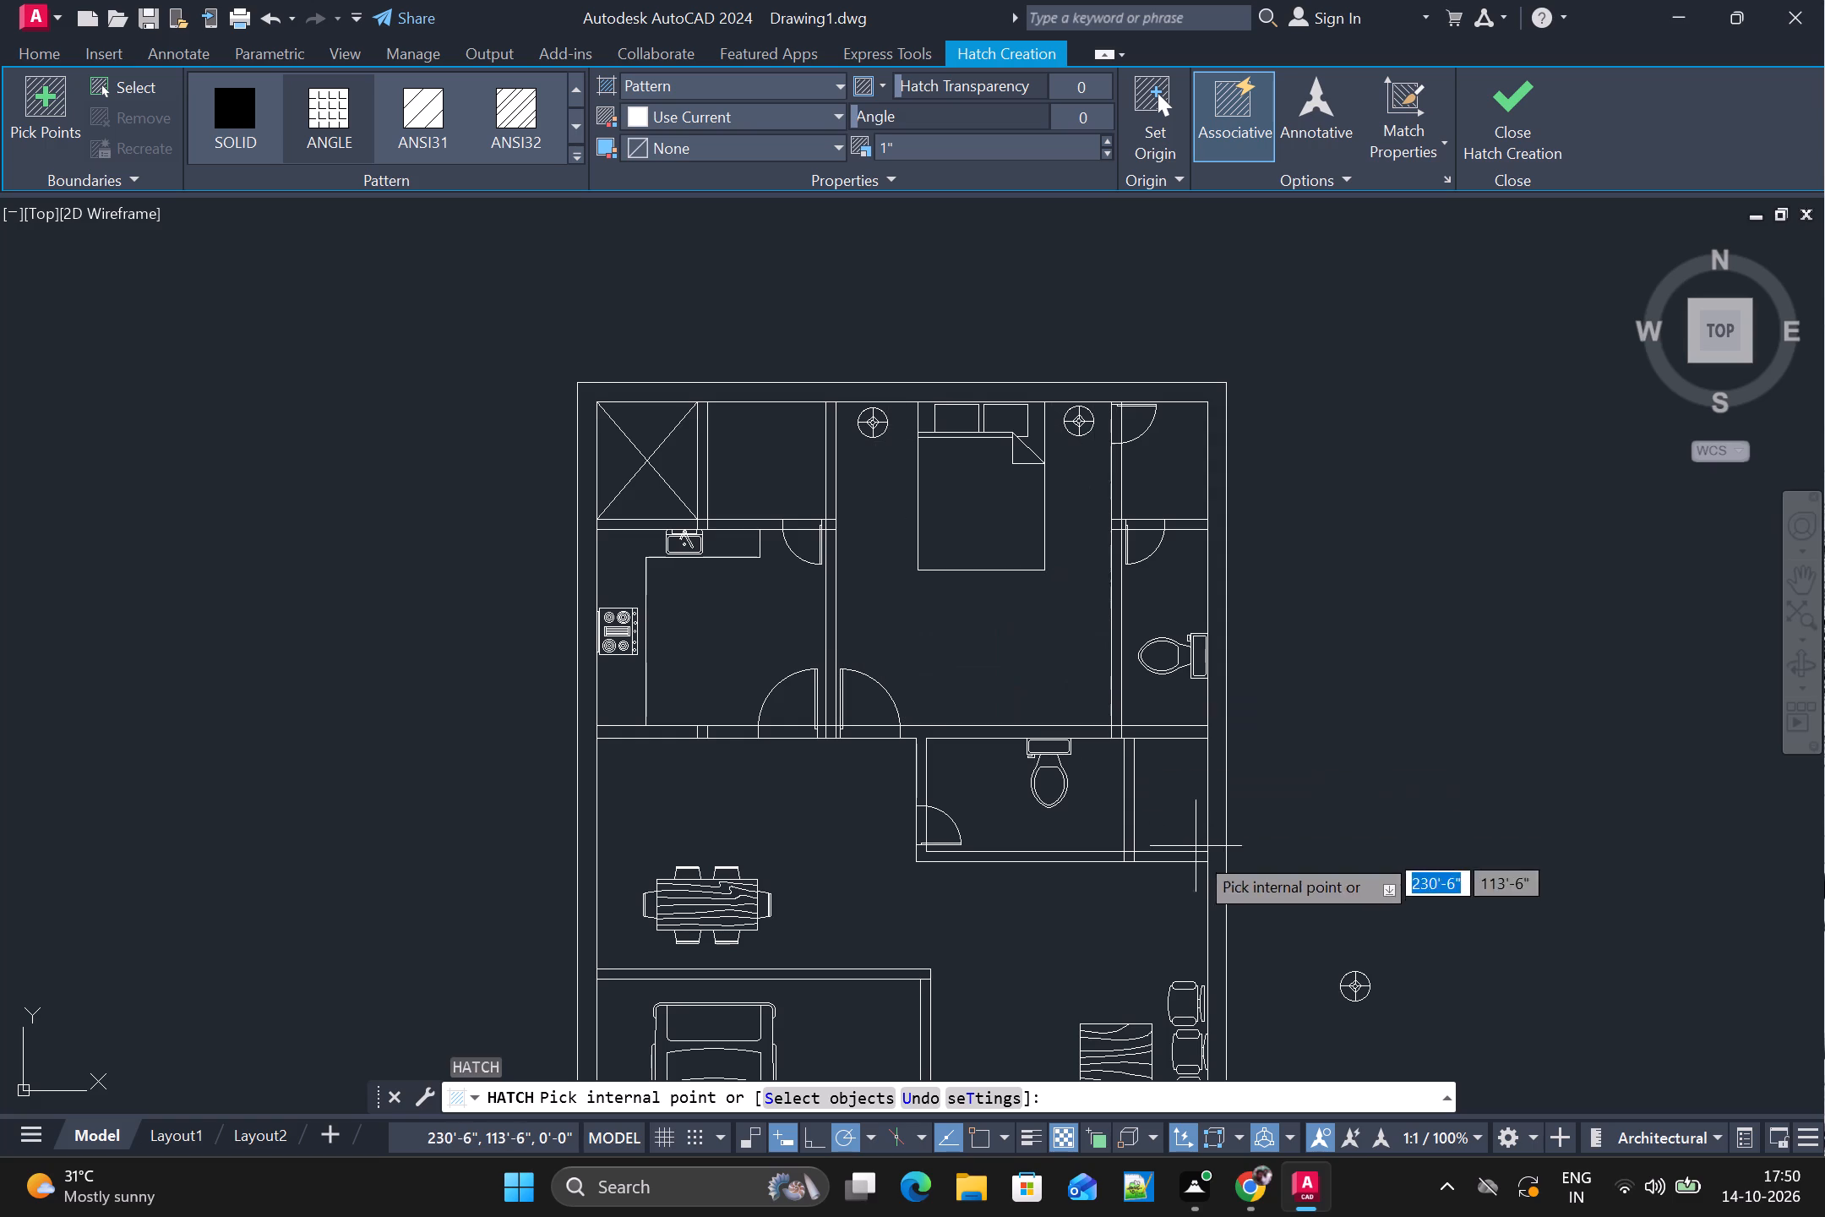
left_click(1022, 827)
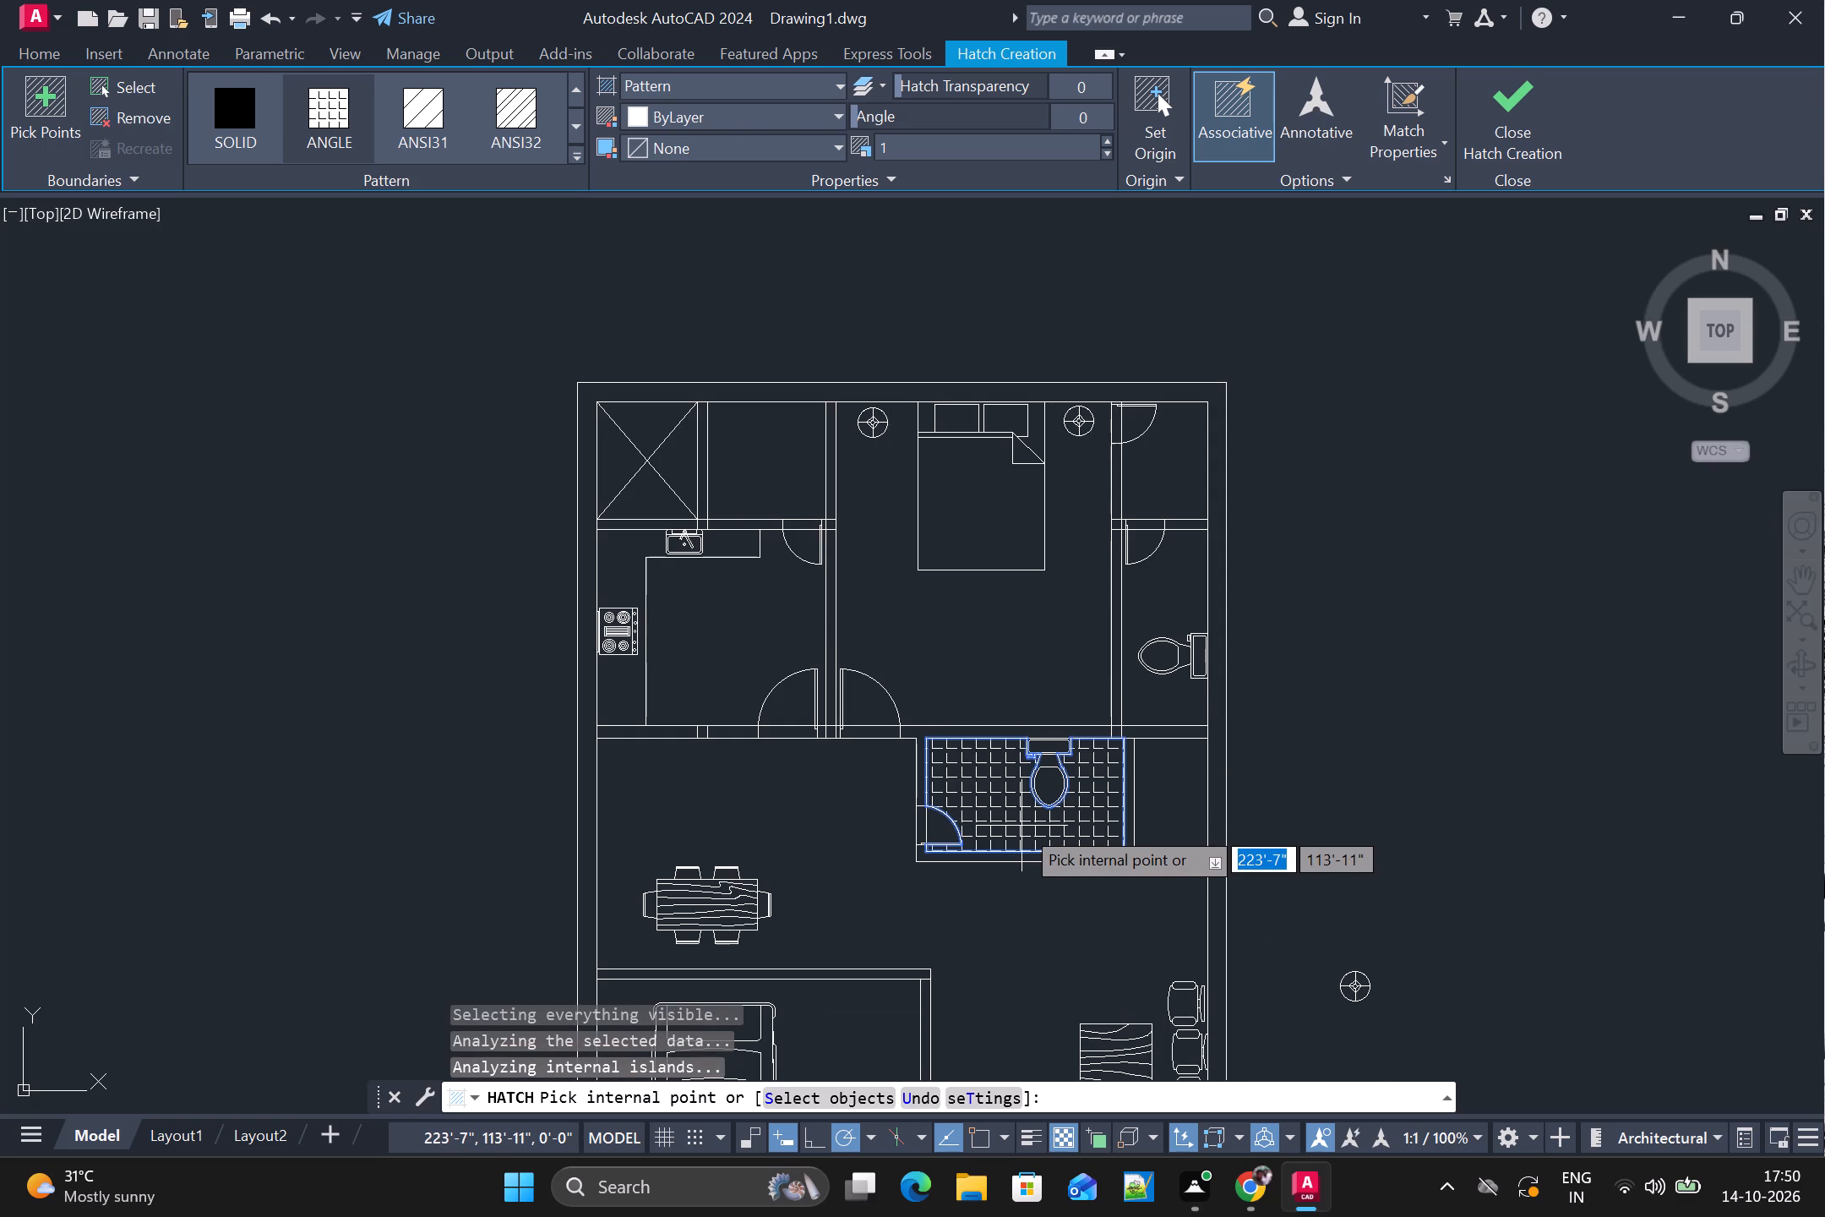
key("Escape")
Delete the ANGLE hatch from the floor of the toilet room below the bedroom.
left_click(972, 810)
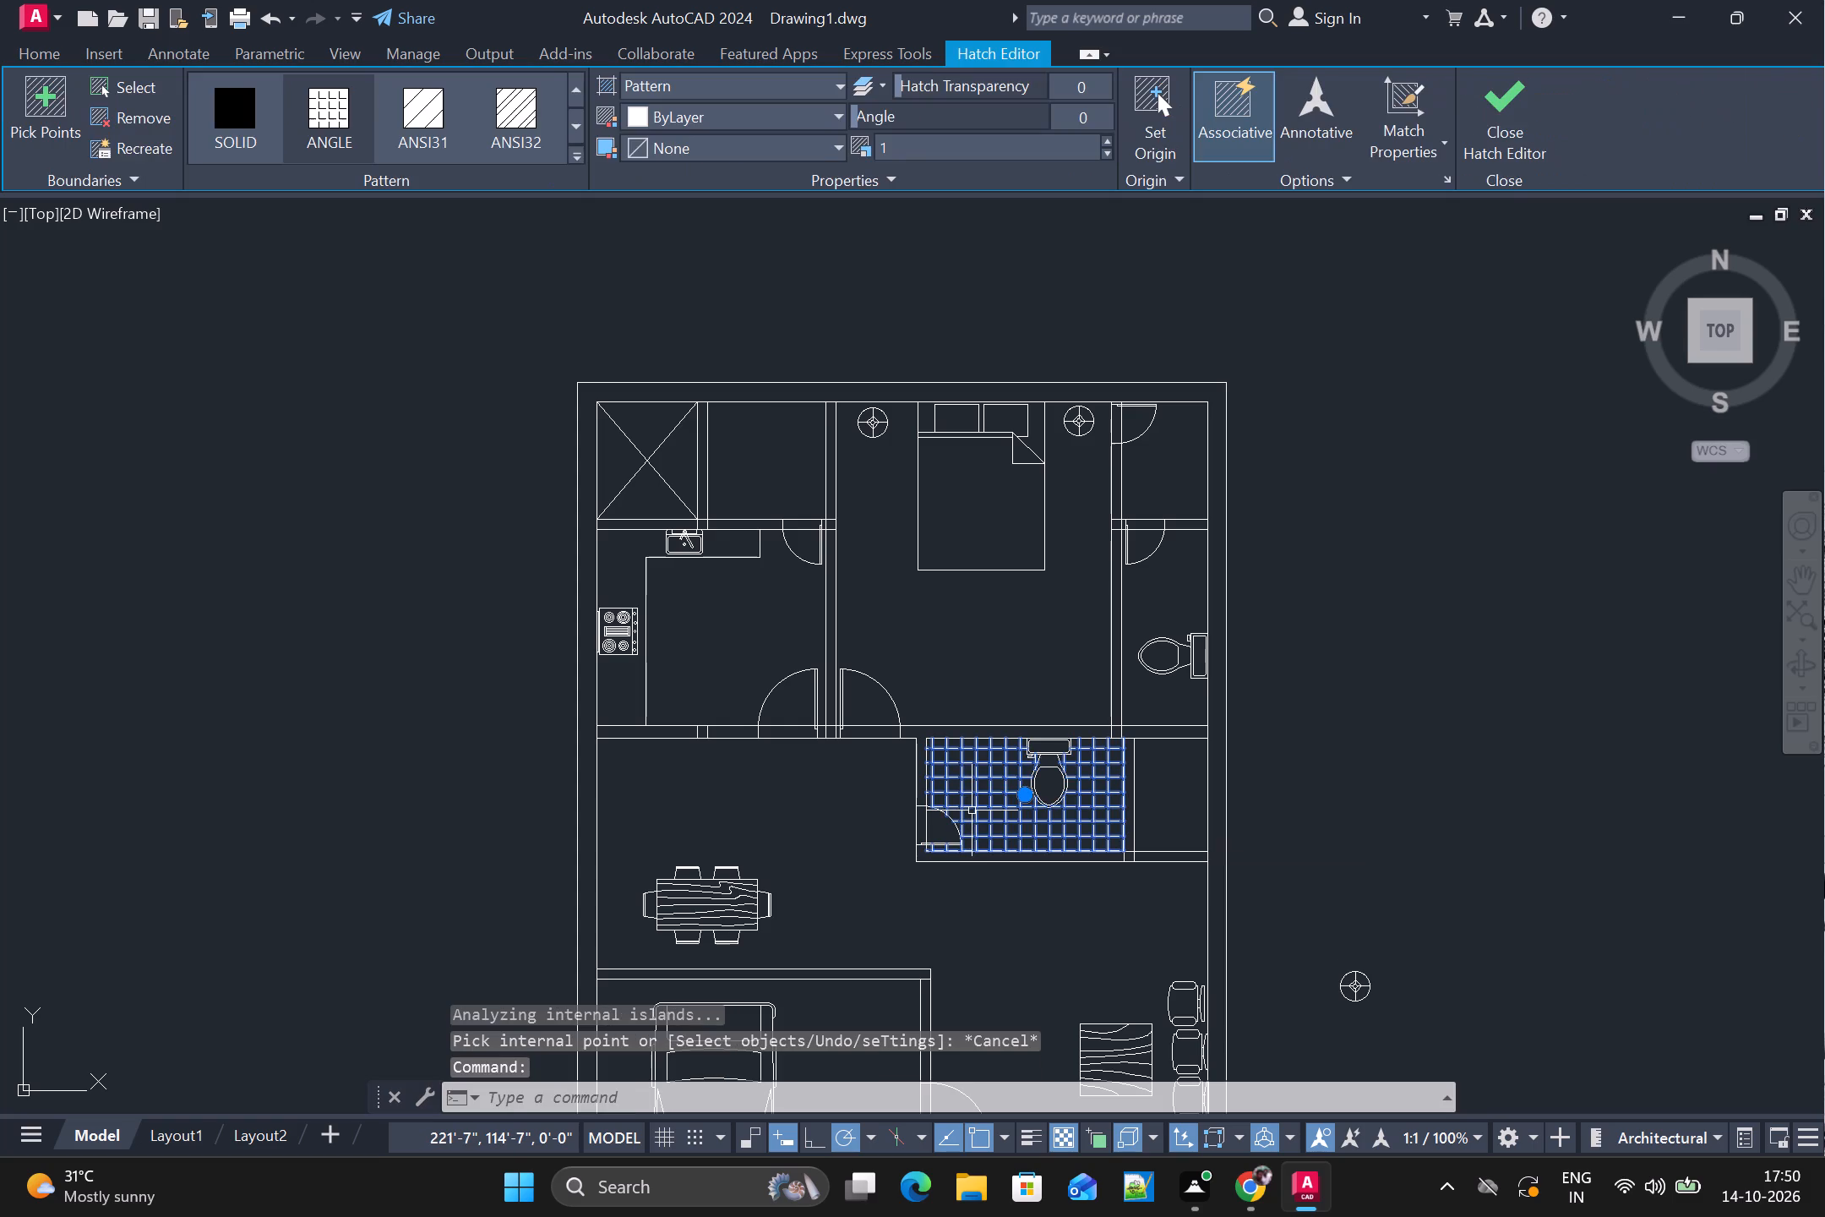
key("Delete")
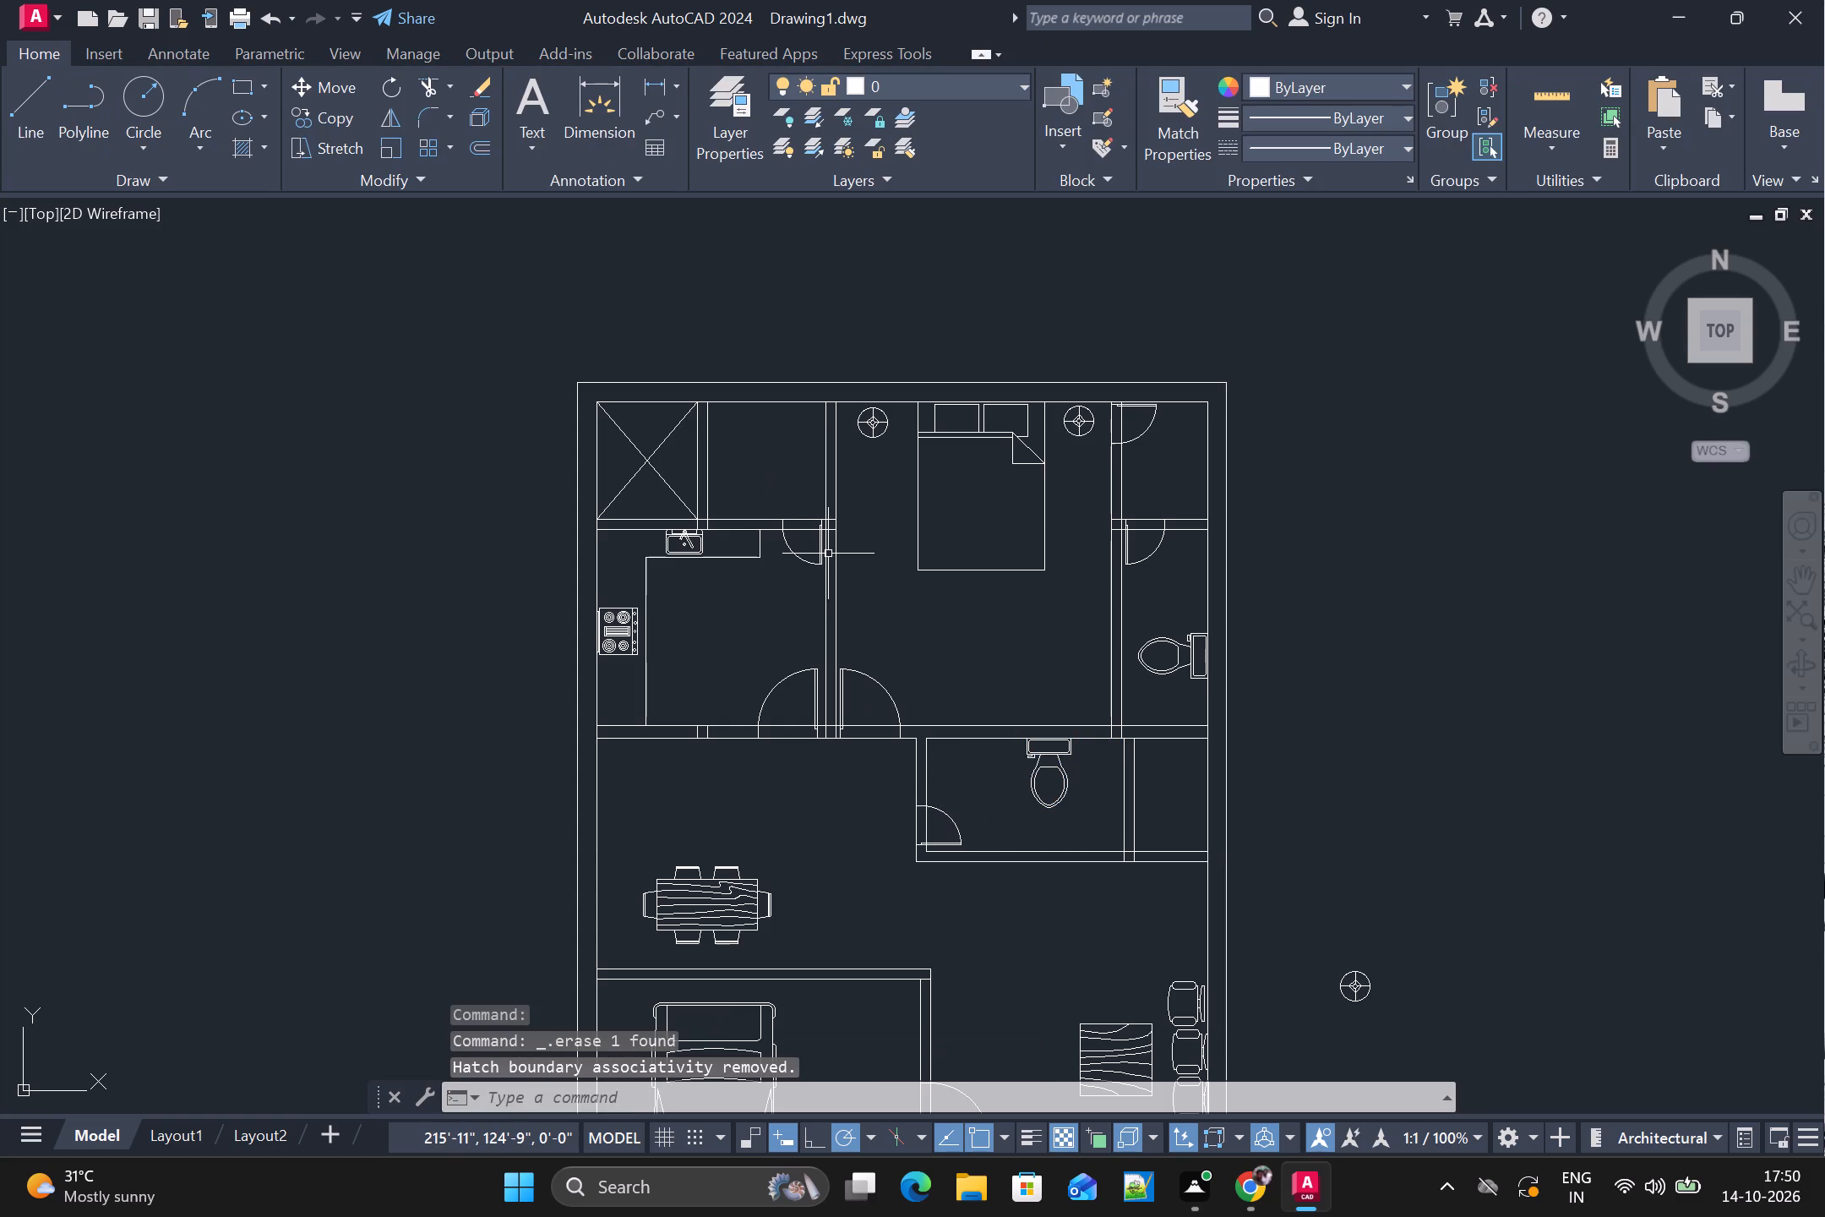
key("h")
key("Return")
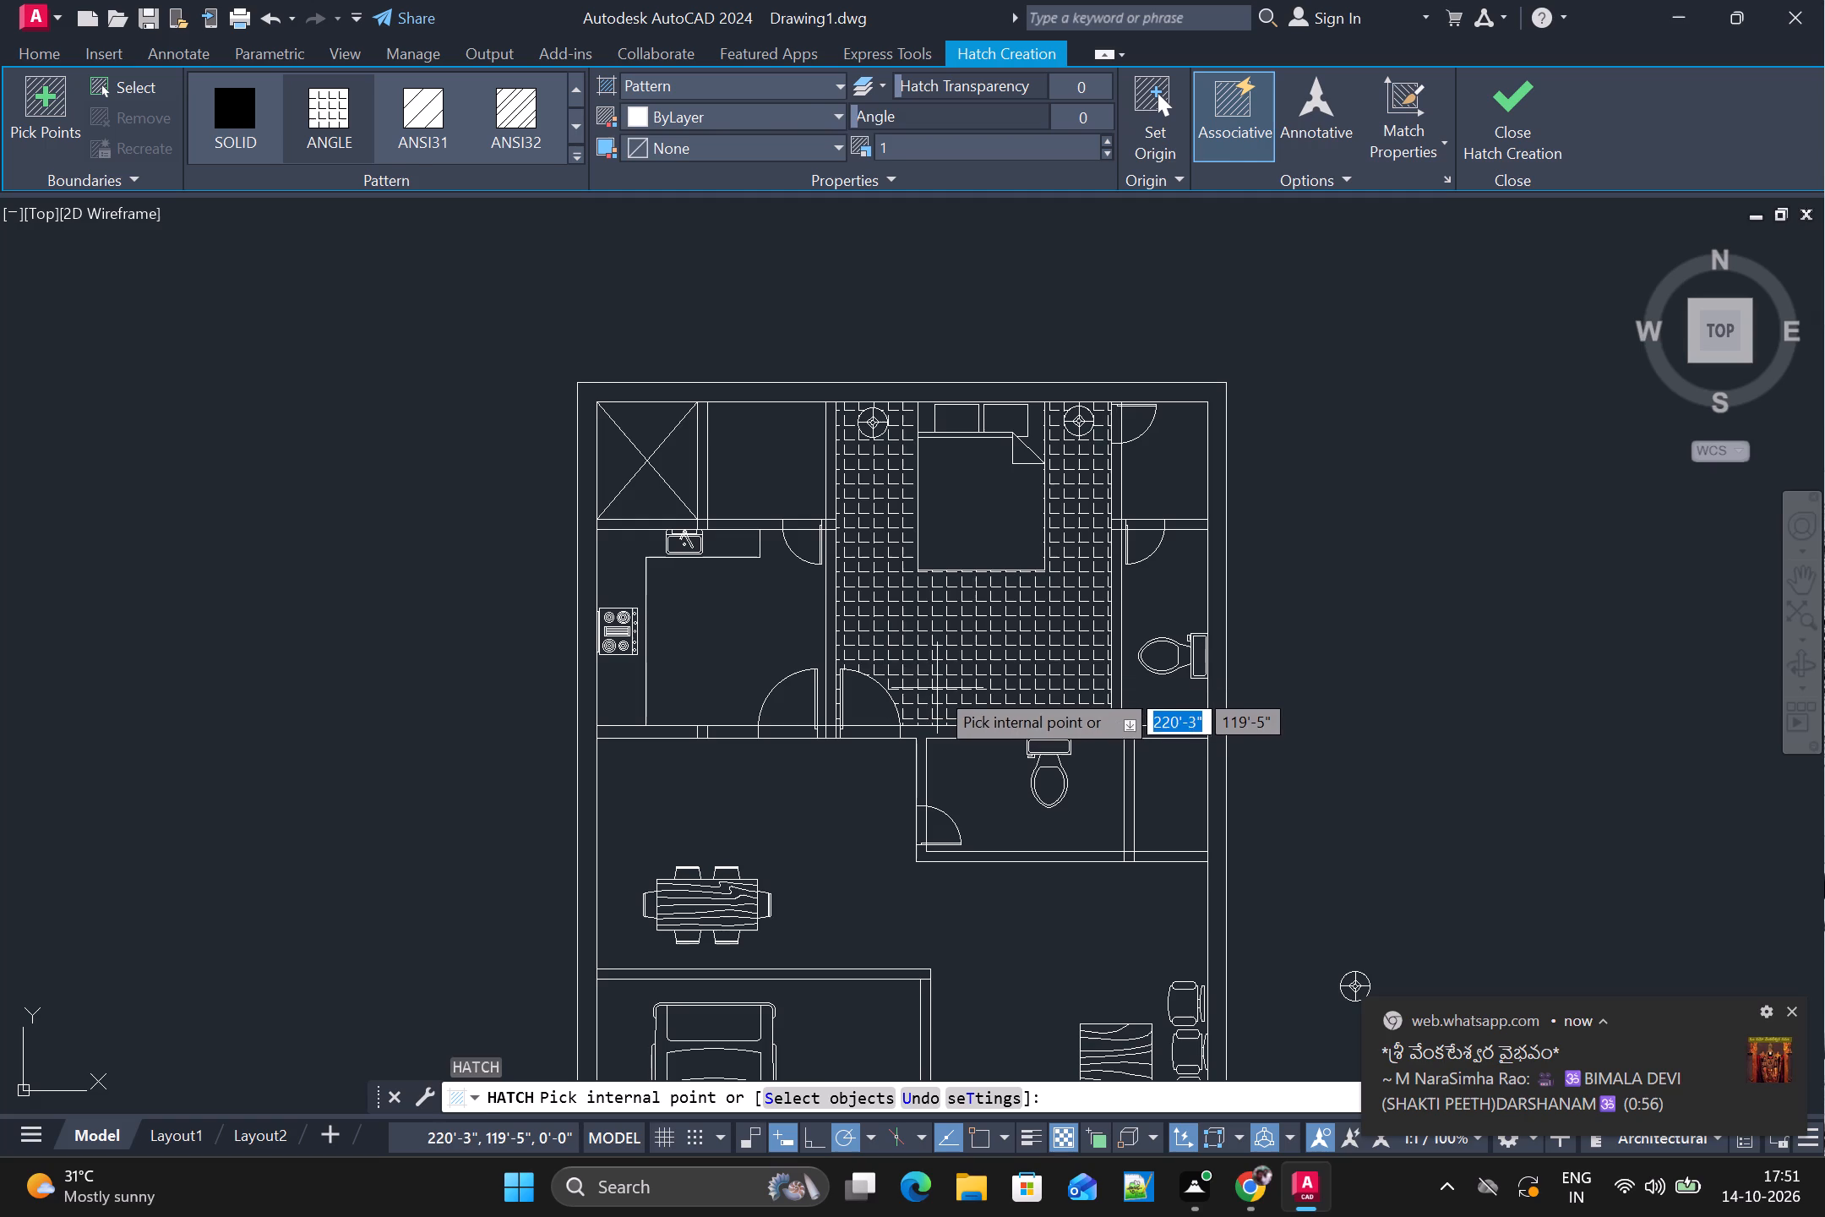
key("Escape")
Hatch the outer wall all around the plan with the SOLID pattern in black (0,0,0).
key("h")
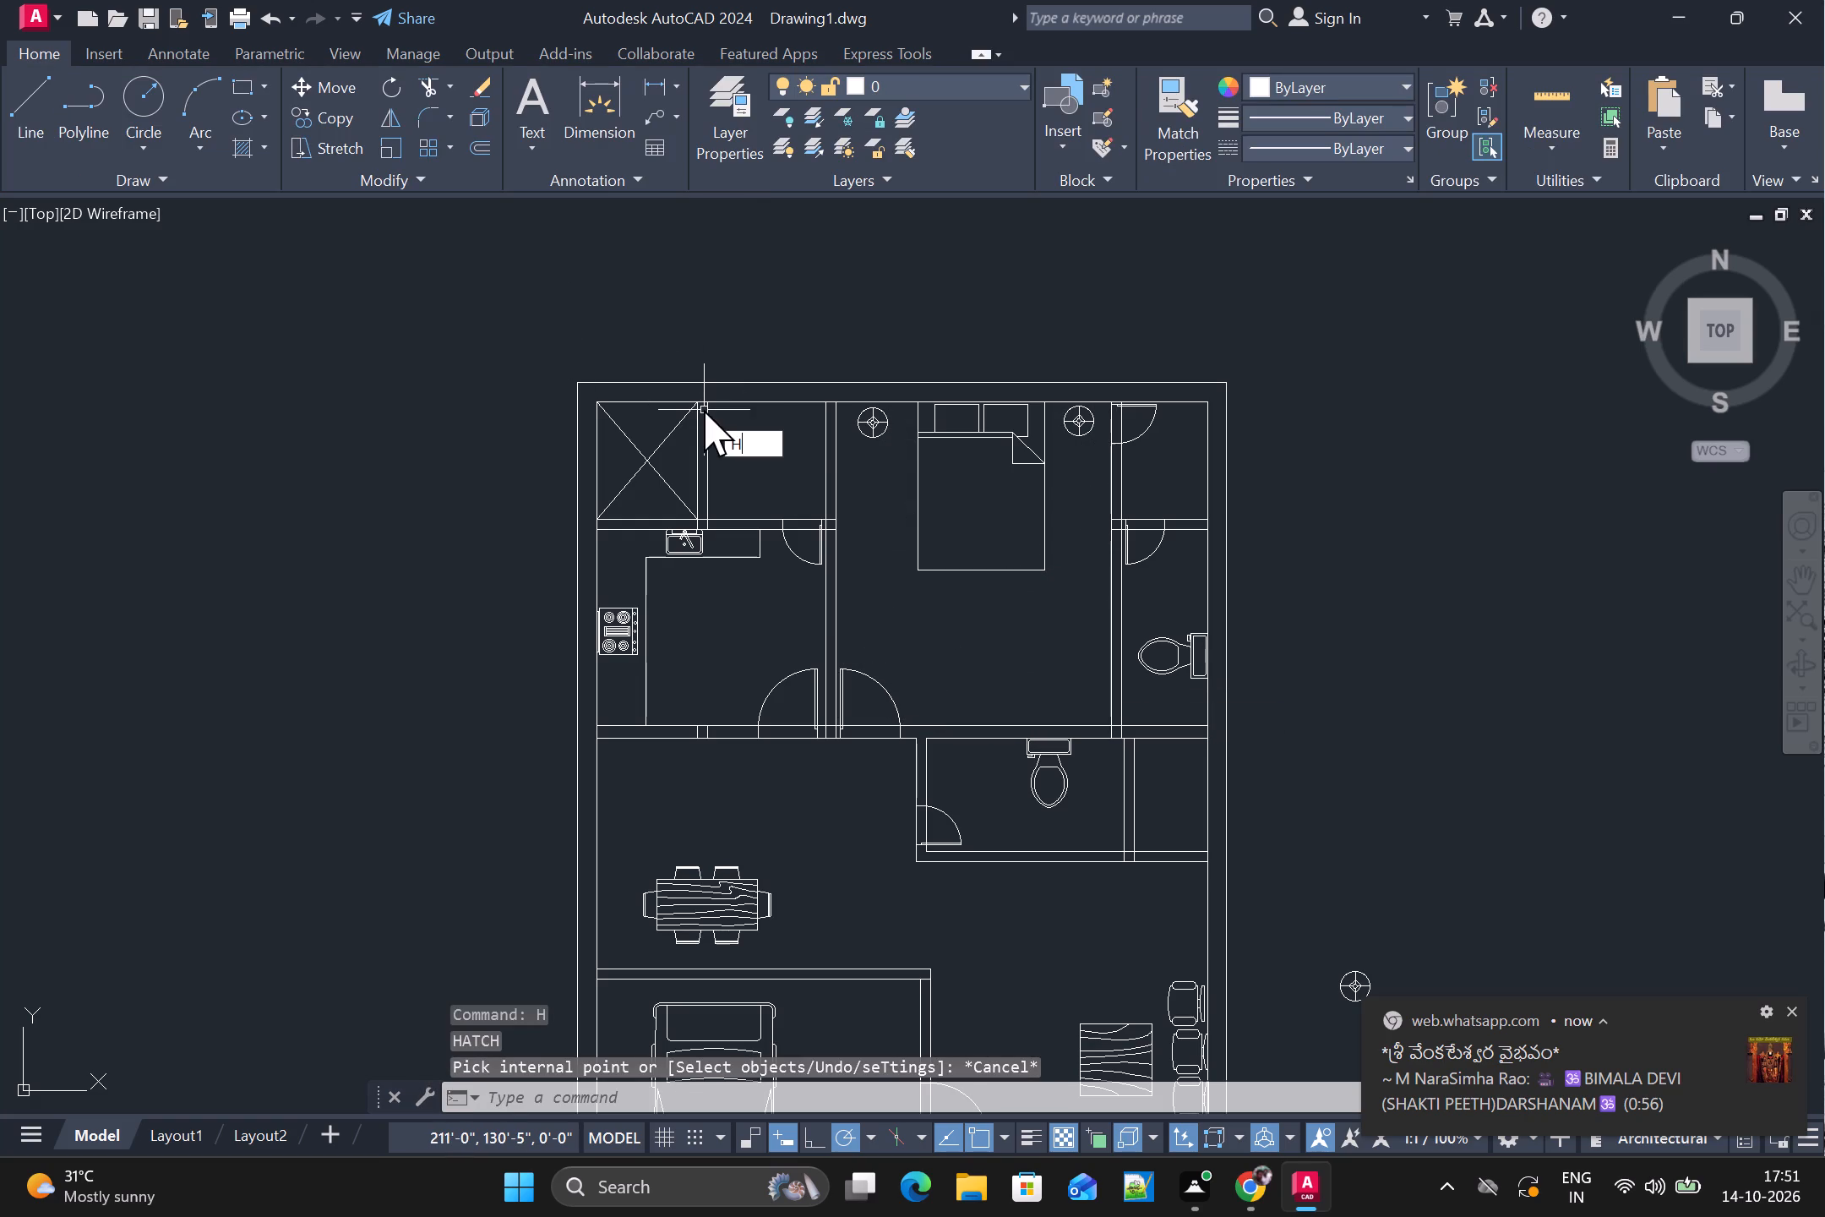
key("Return")
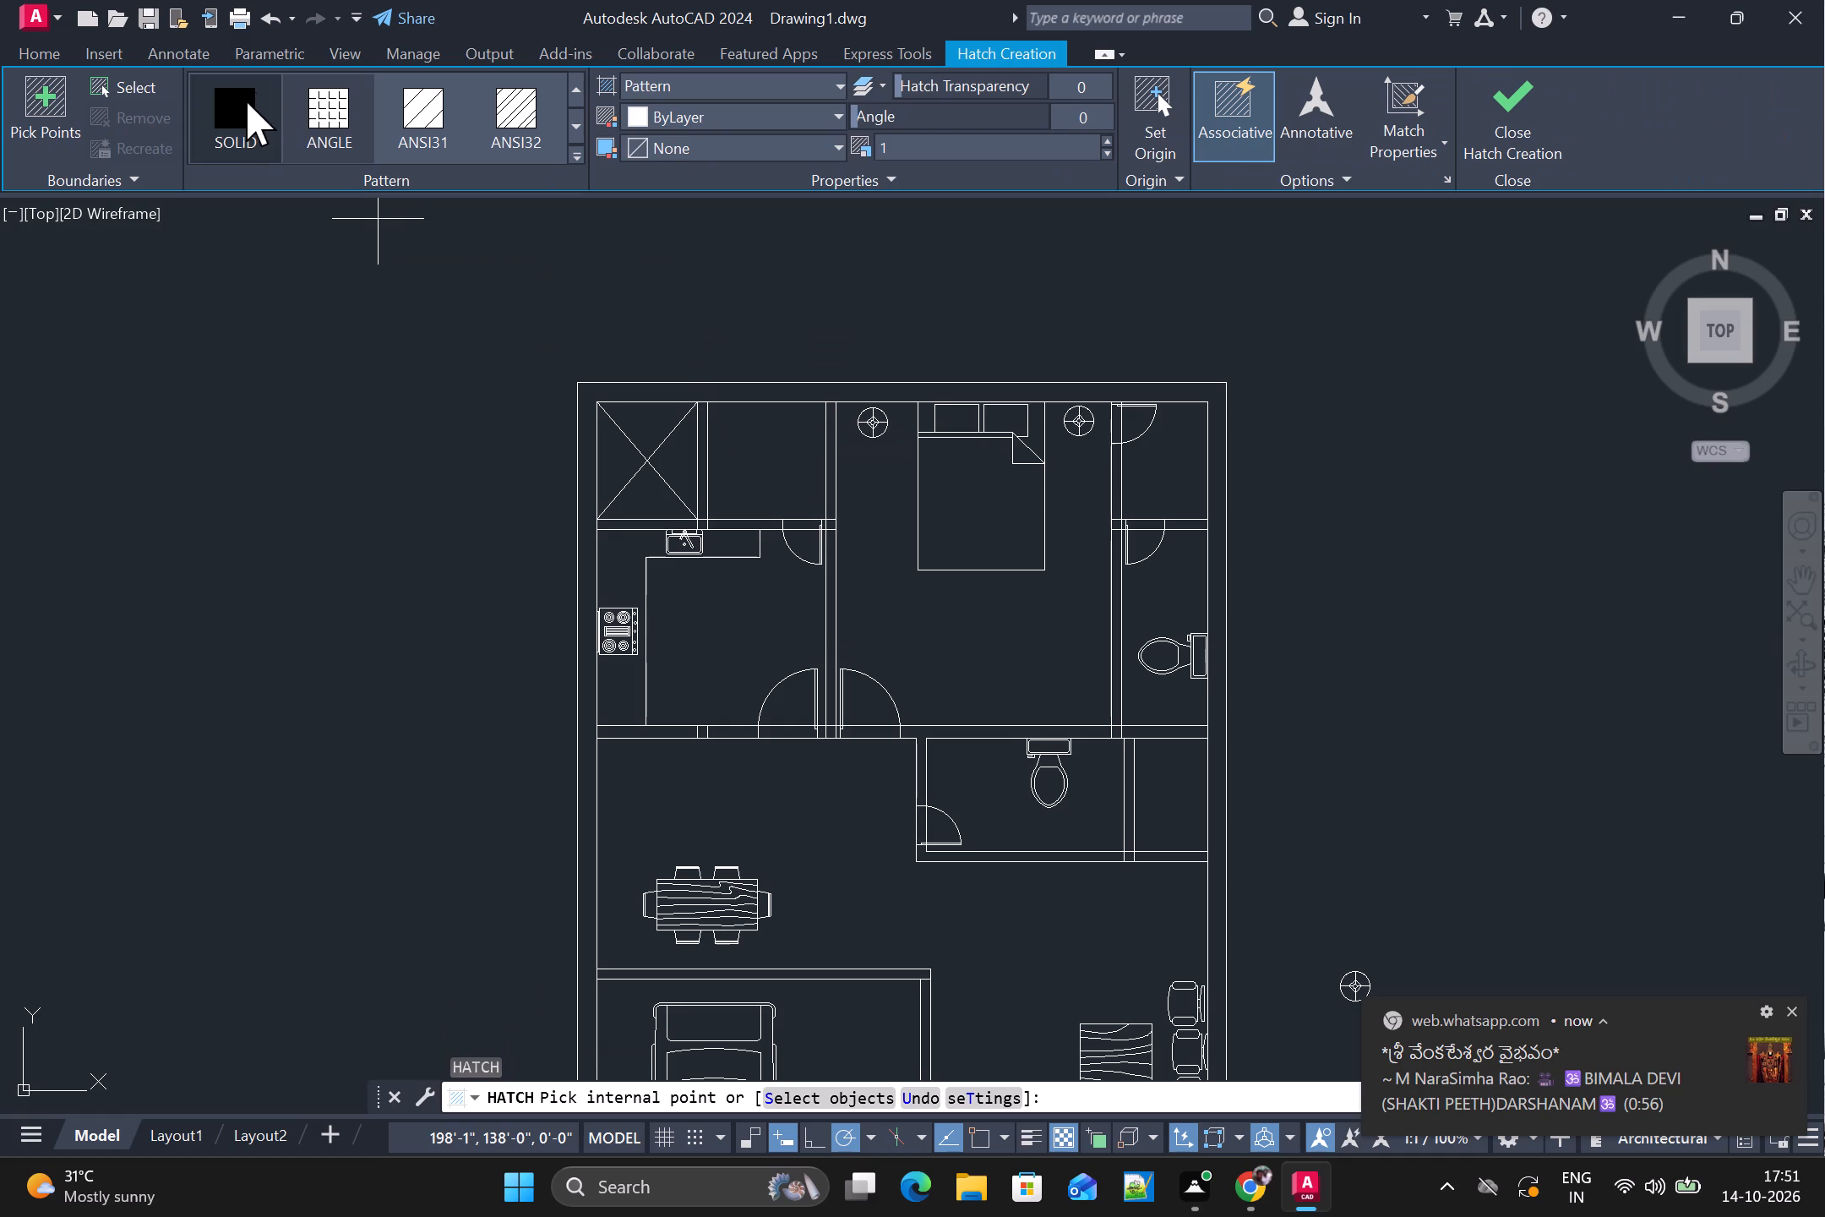
left_click(242, 106)
left_click(736, 122)
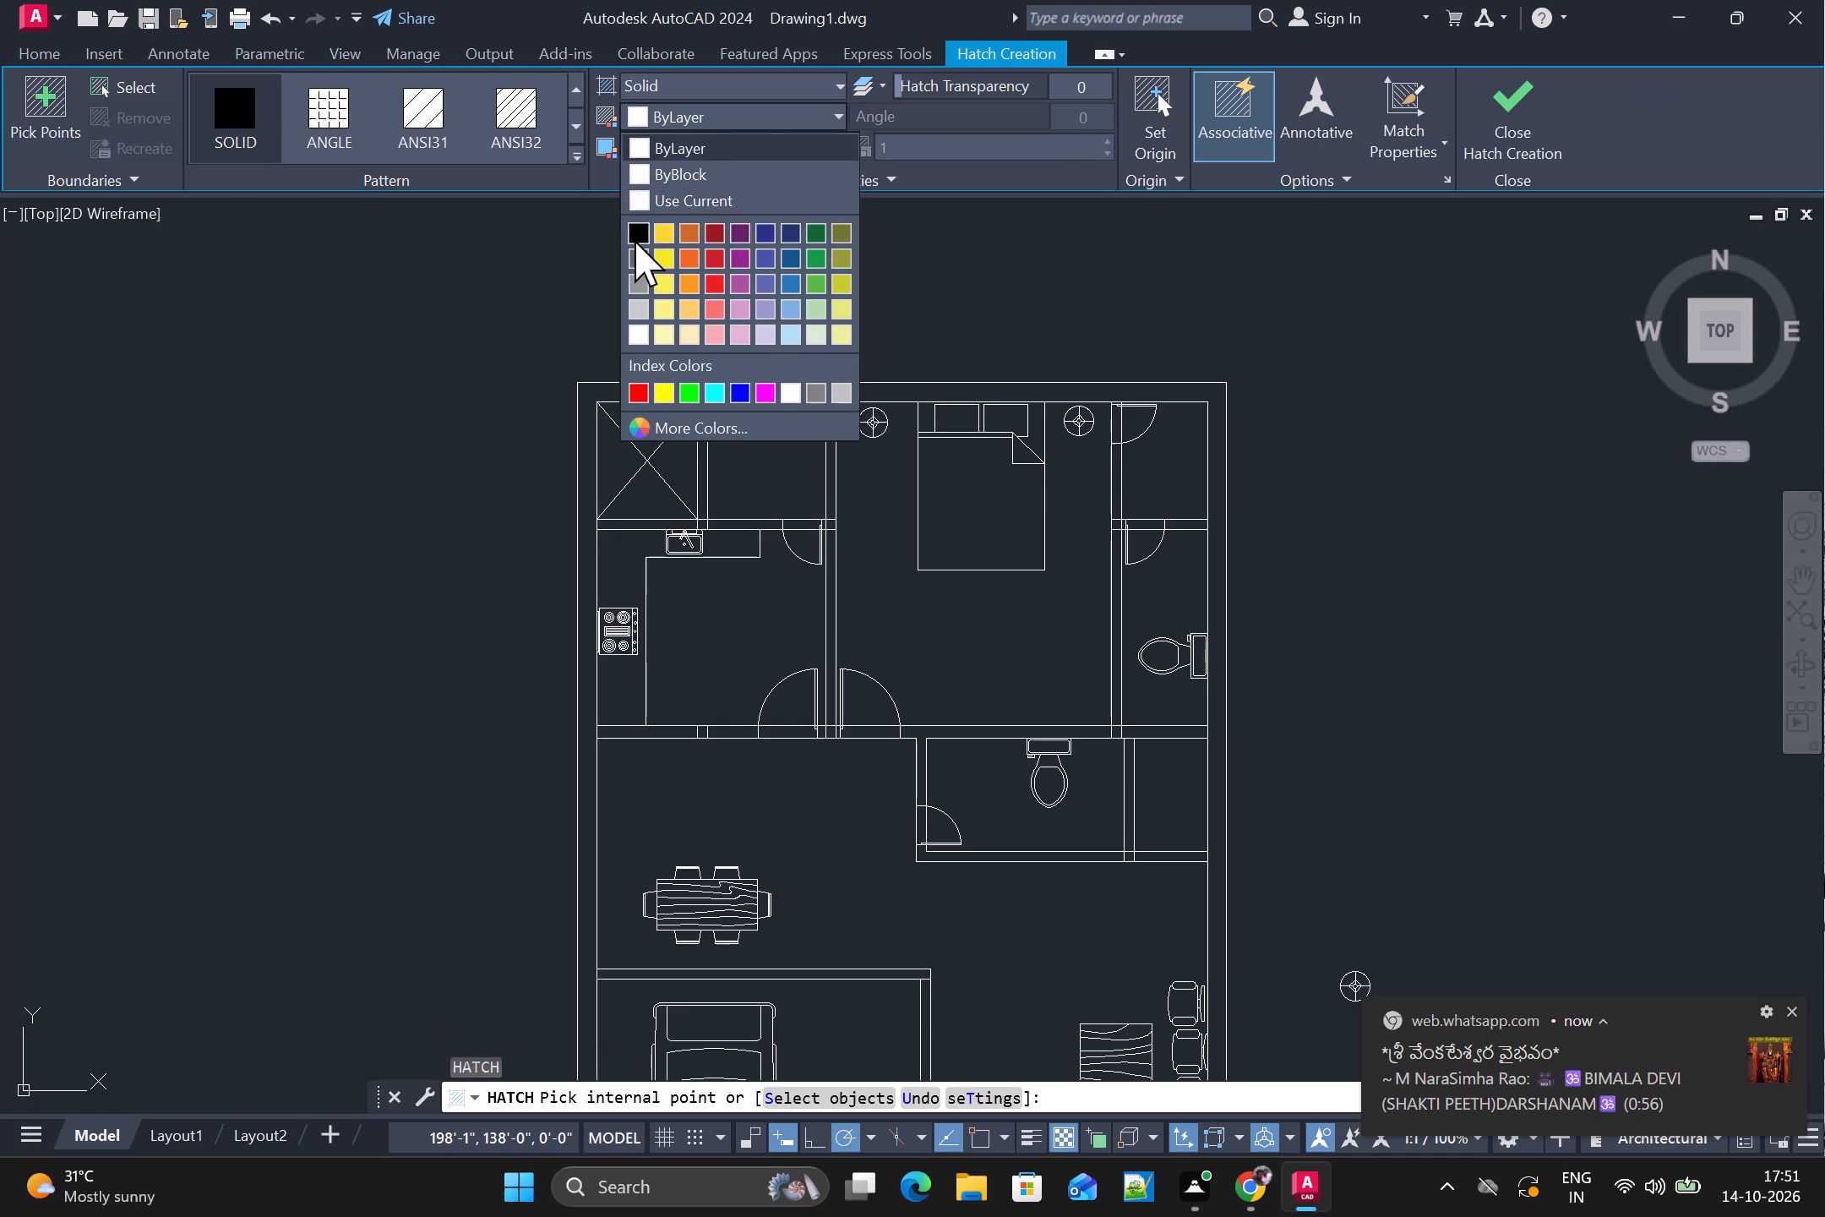
left_click(634, 232)
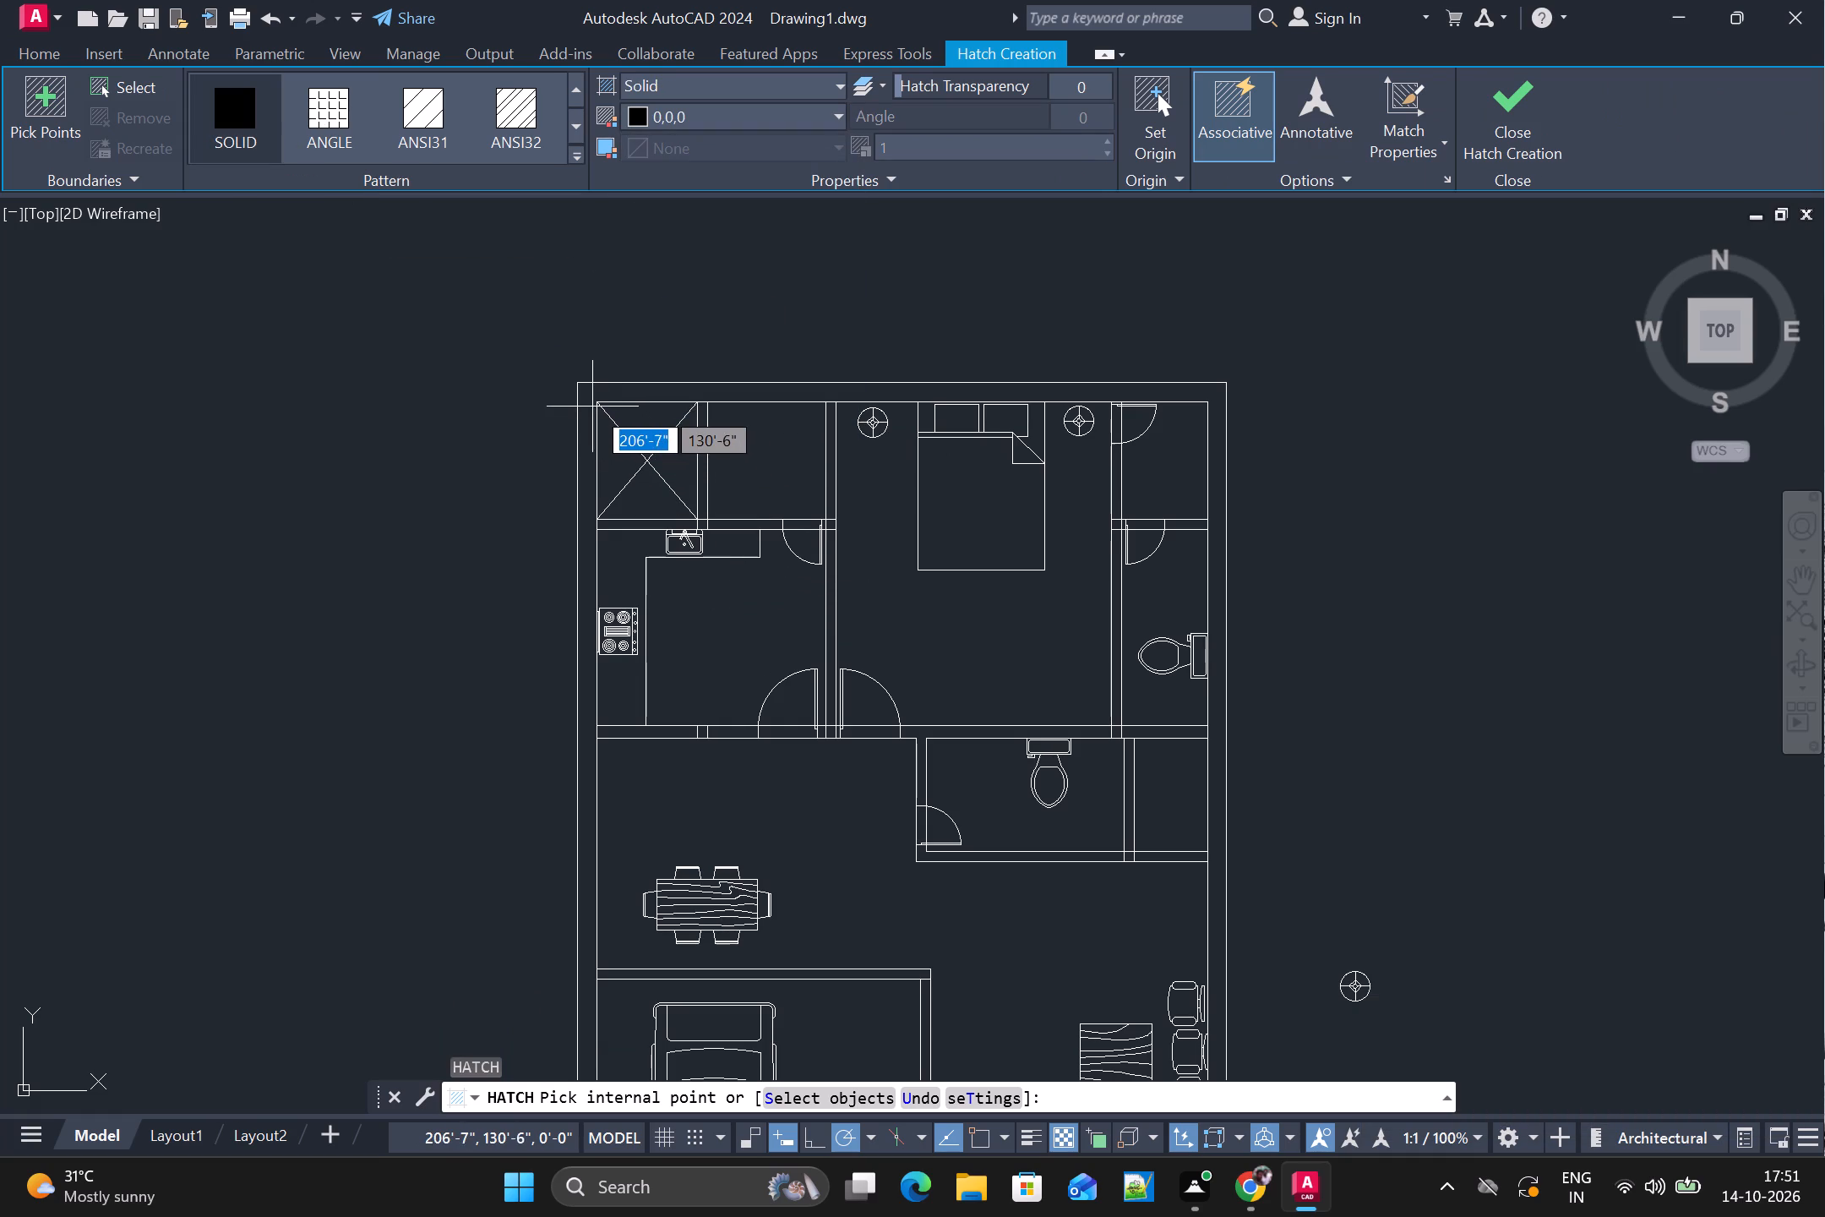
scroll(589, 406, "up", 1)
left_click(589, 406)
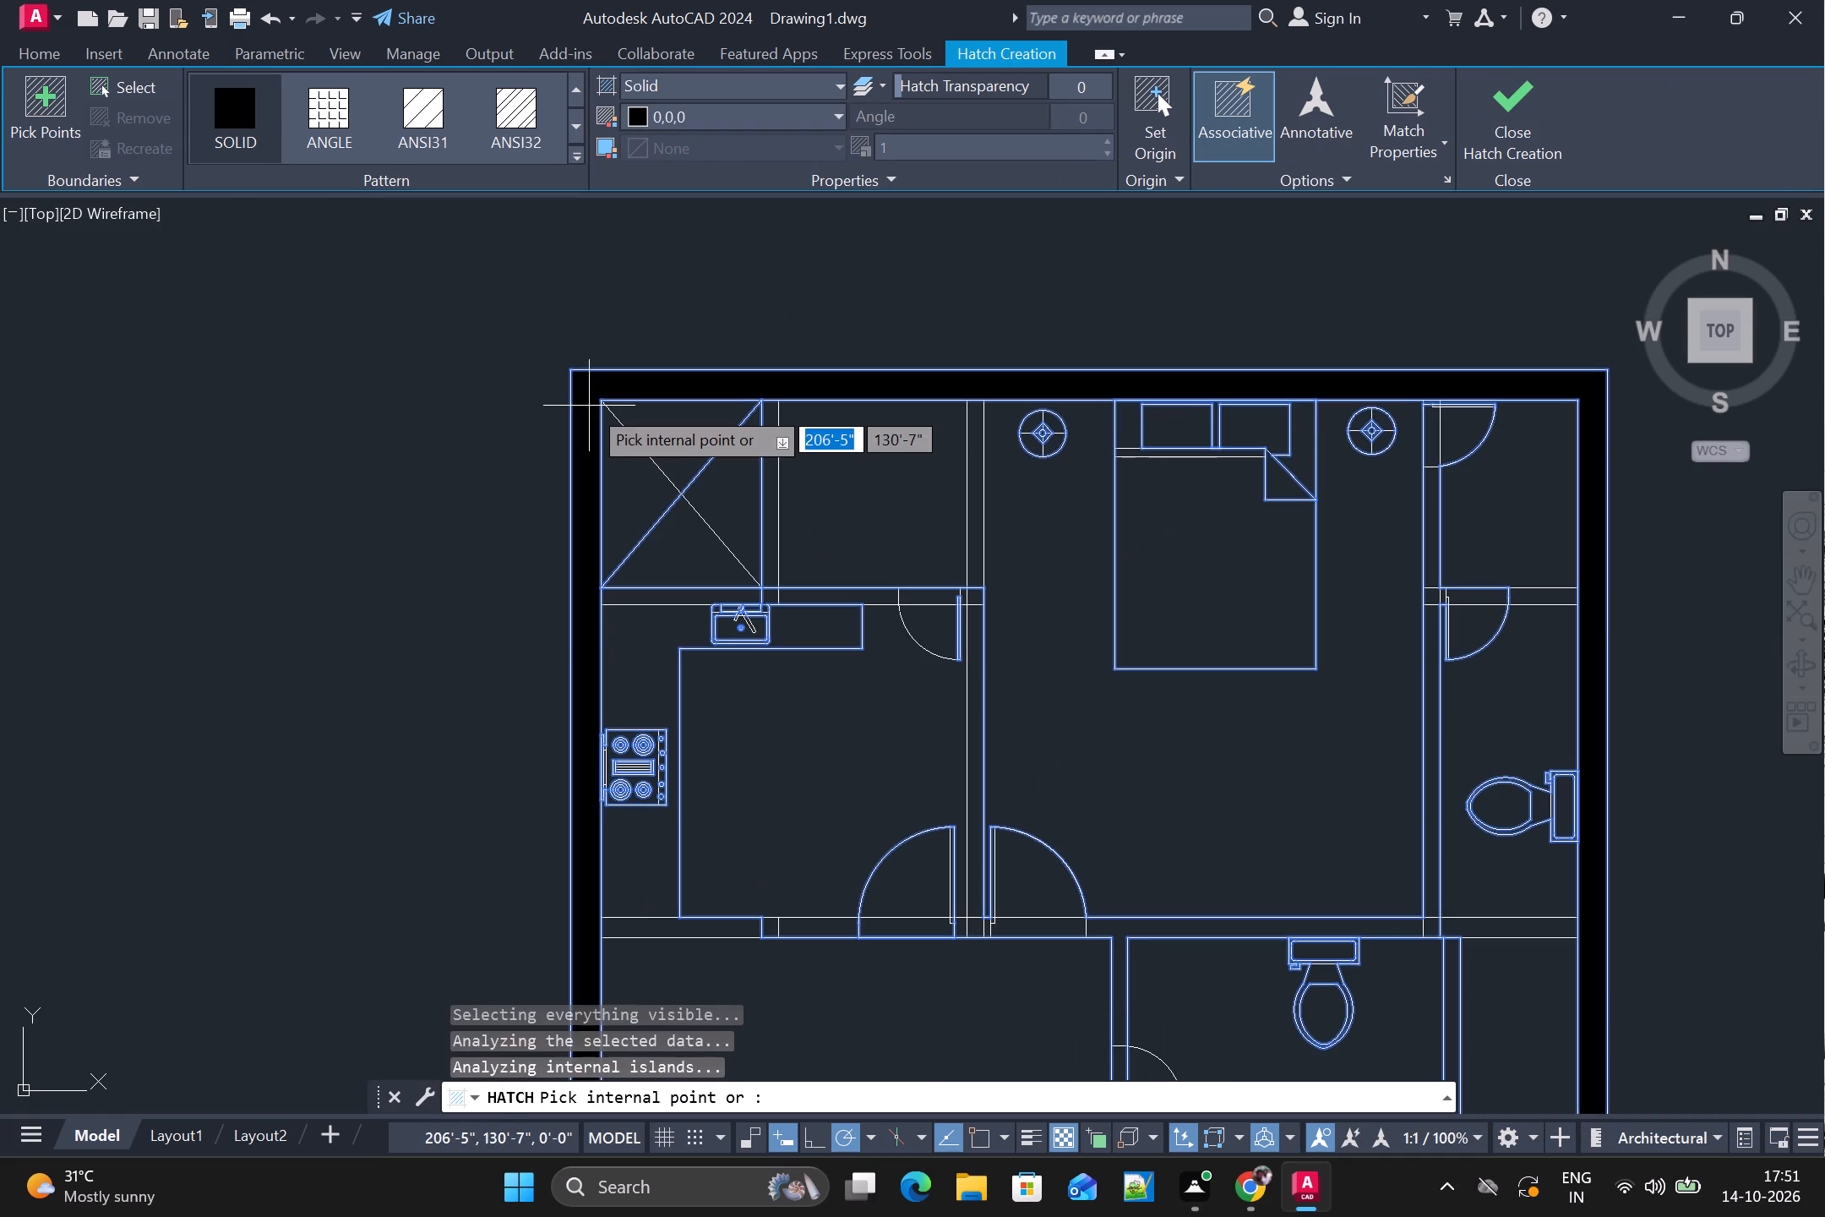
scroll(617, 434, "down", 2)
scroll(784, 538, "down", 1)
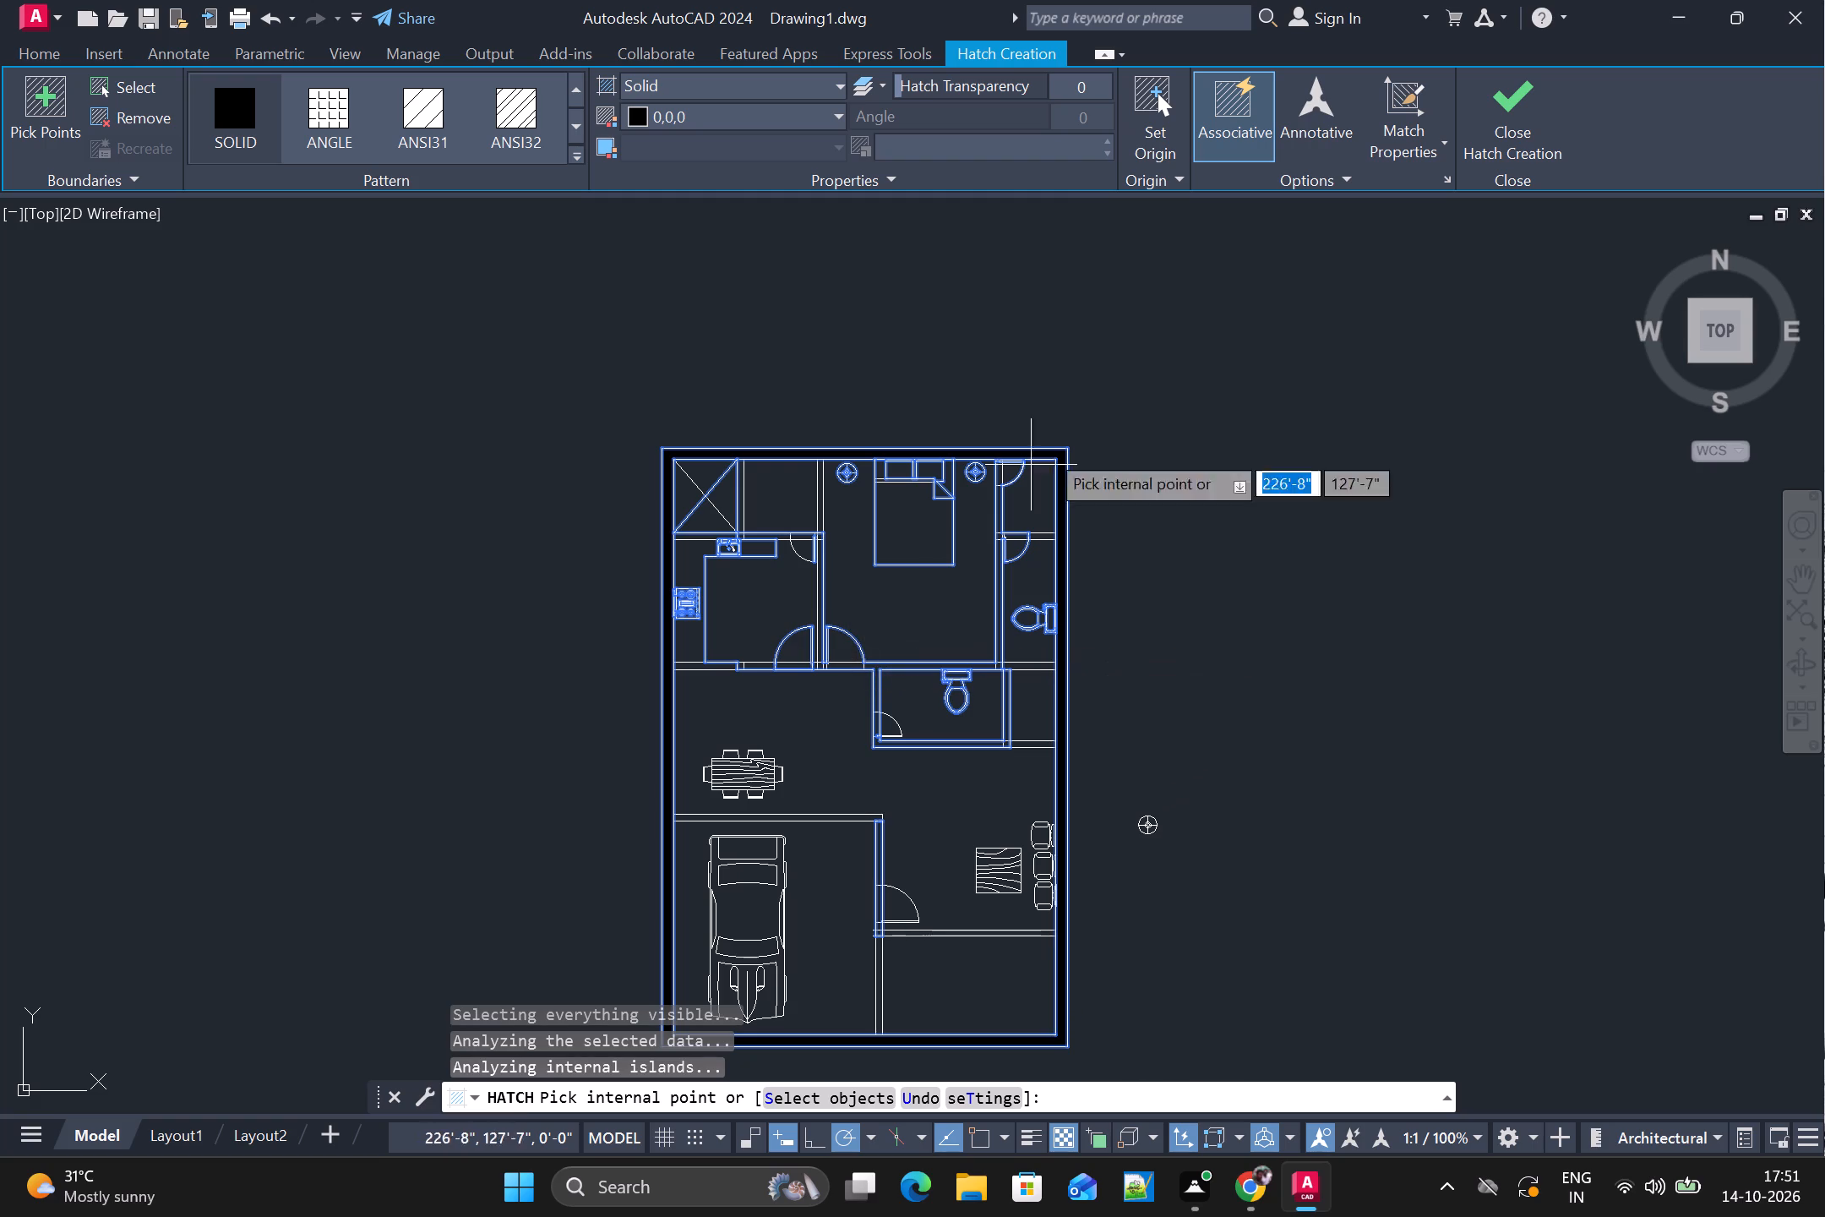
left_click(1528, 112)
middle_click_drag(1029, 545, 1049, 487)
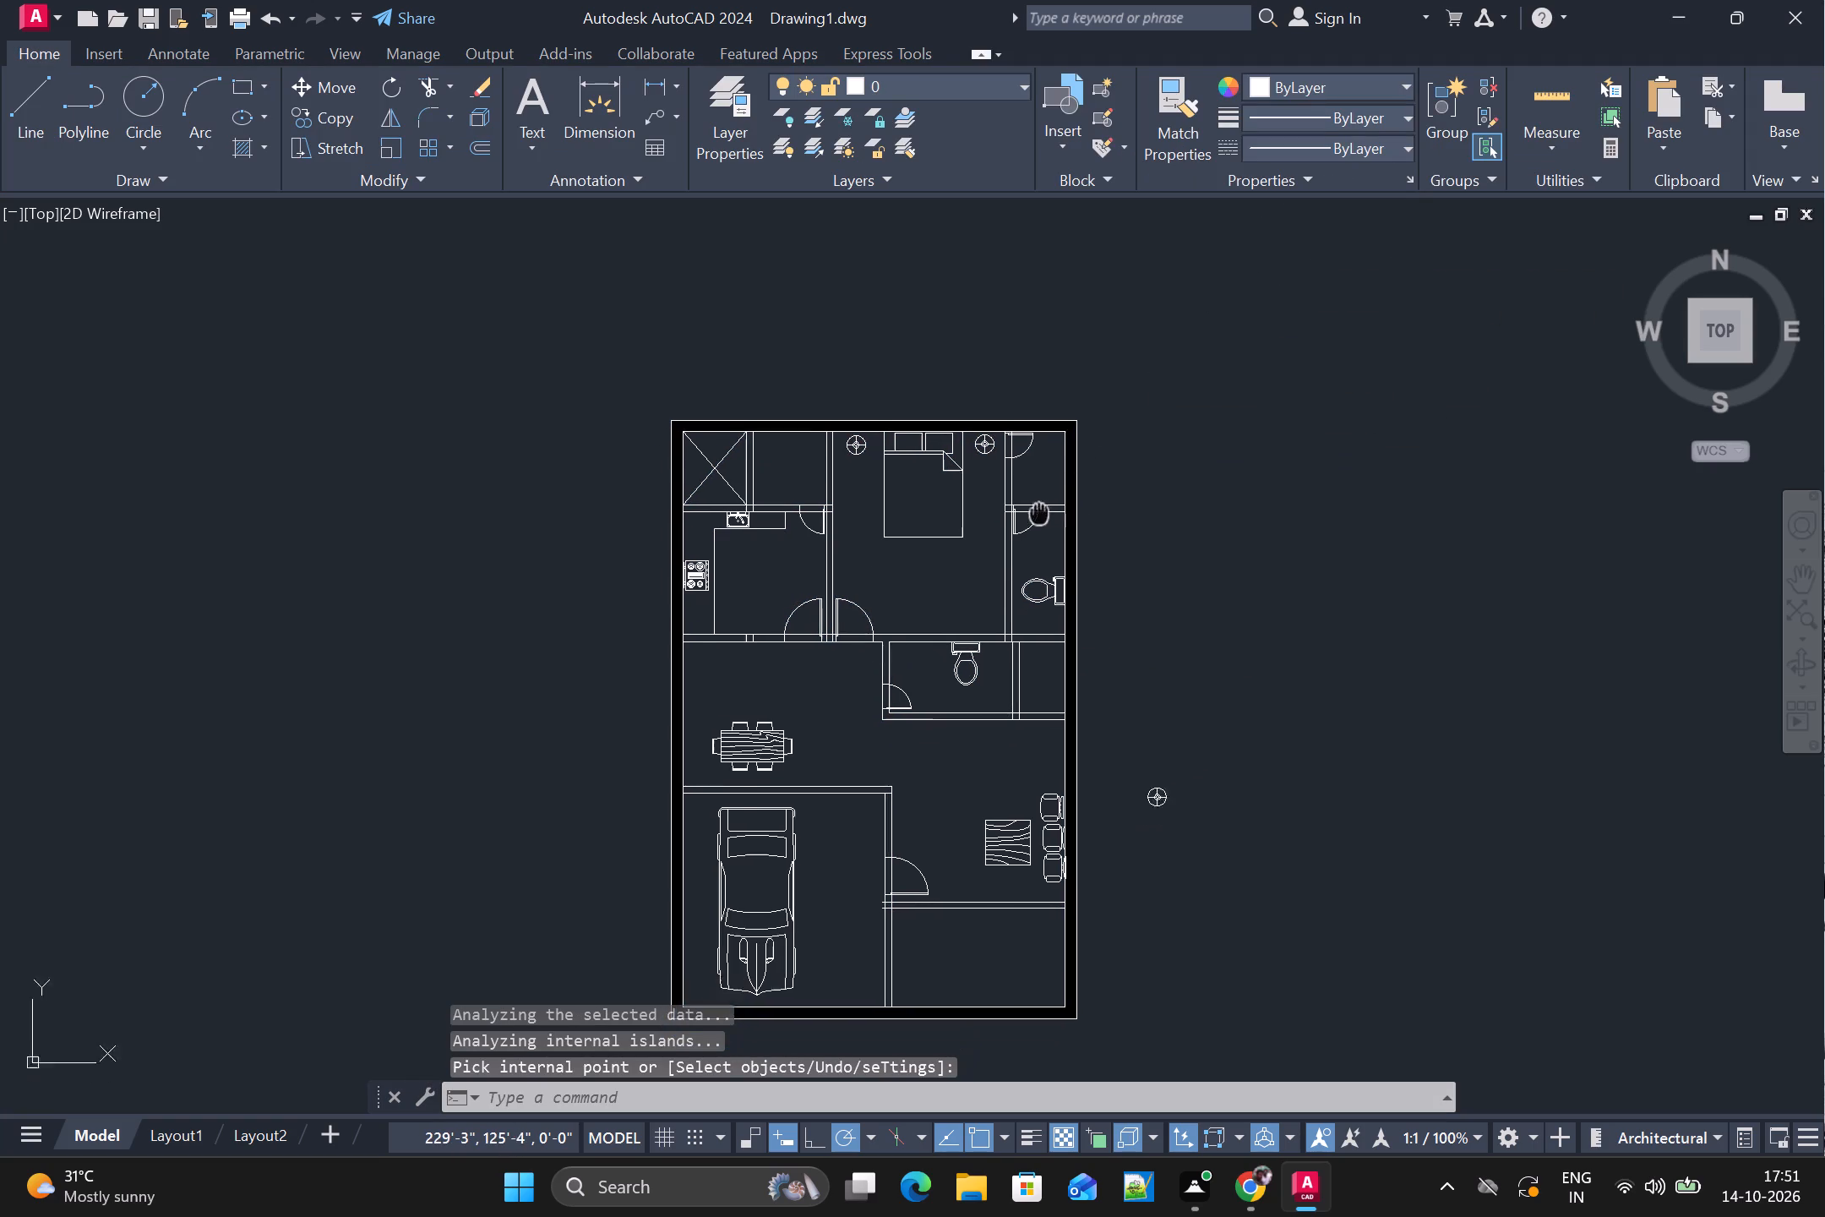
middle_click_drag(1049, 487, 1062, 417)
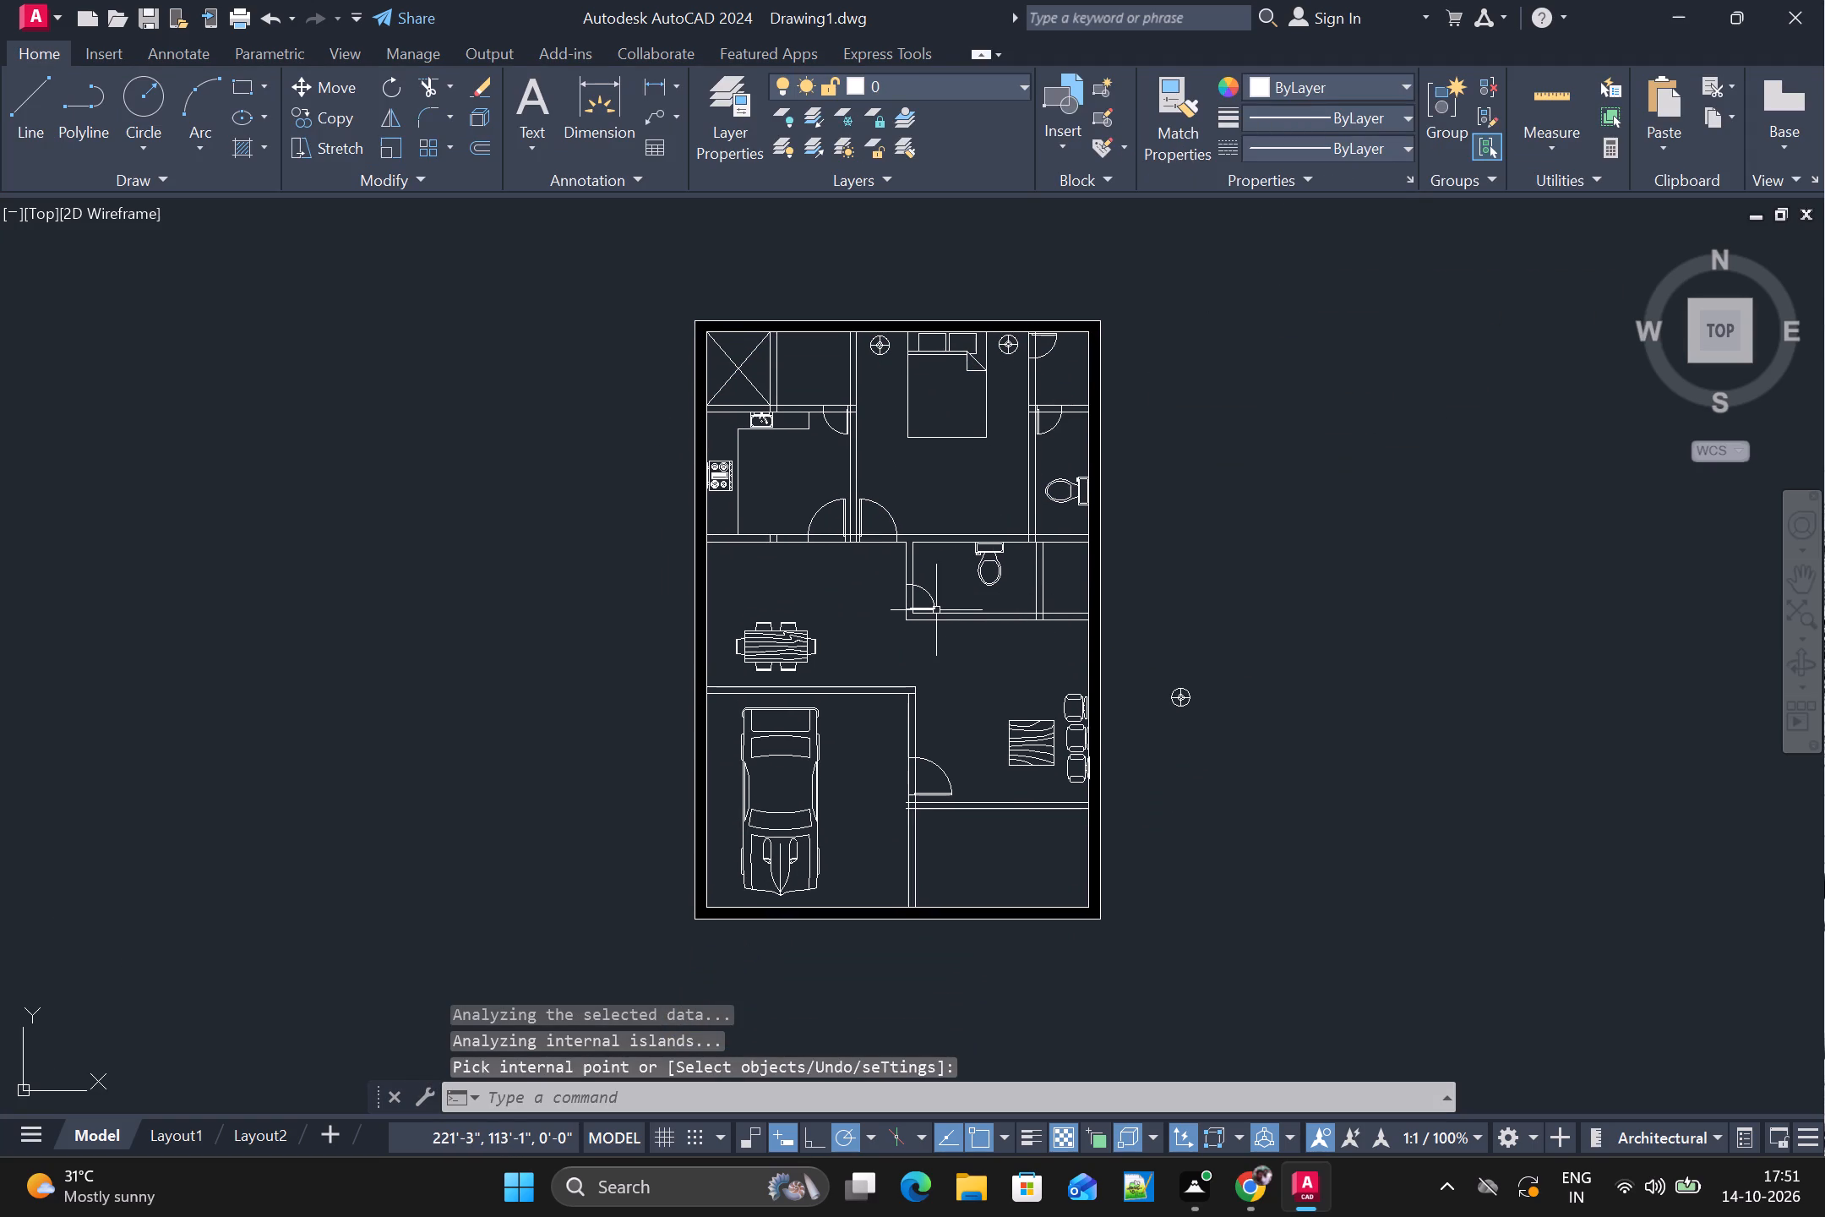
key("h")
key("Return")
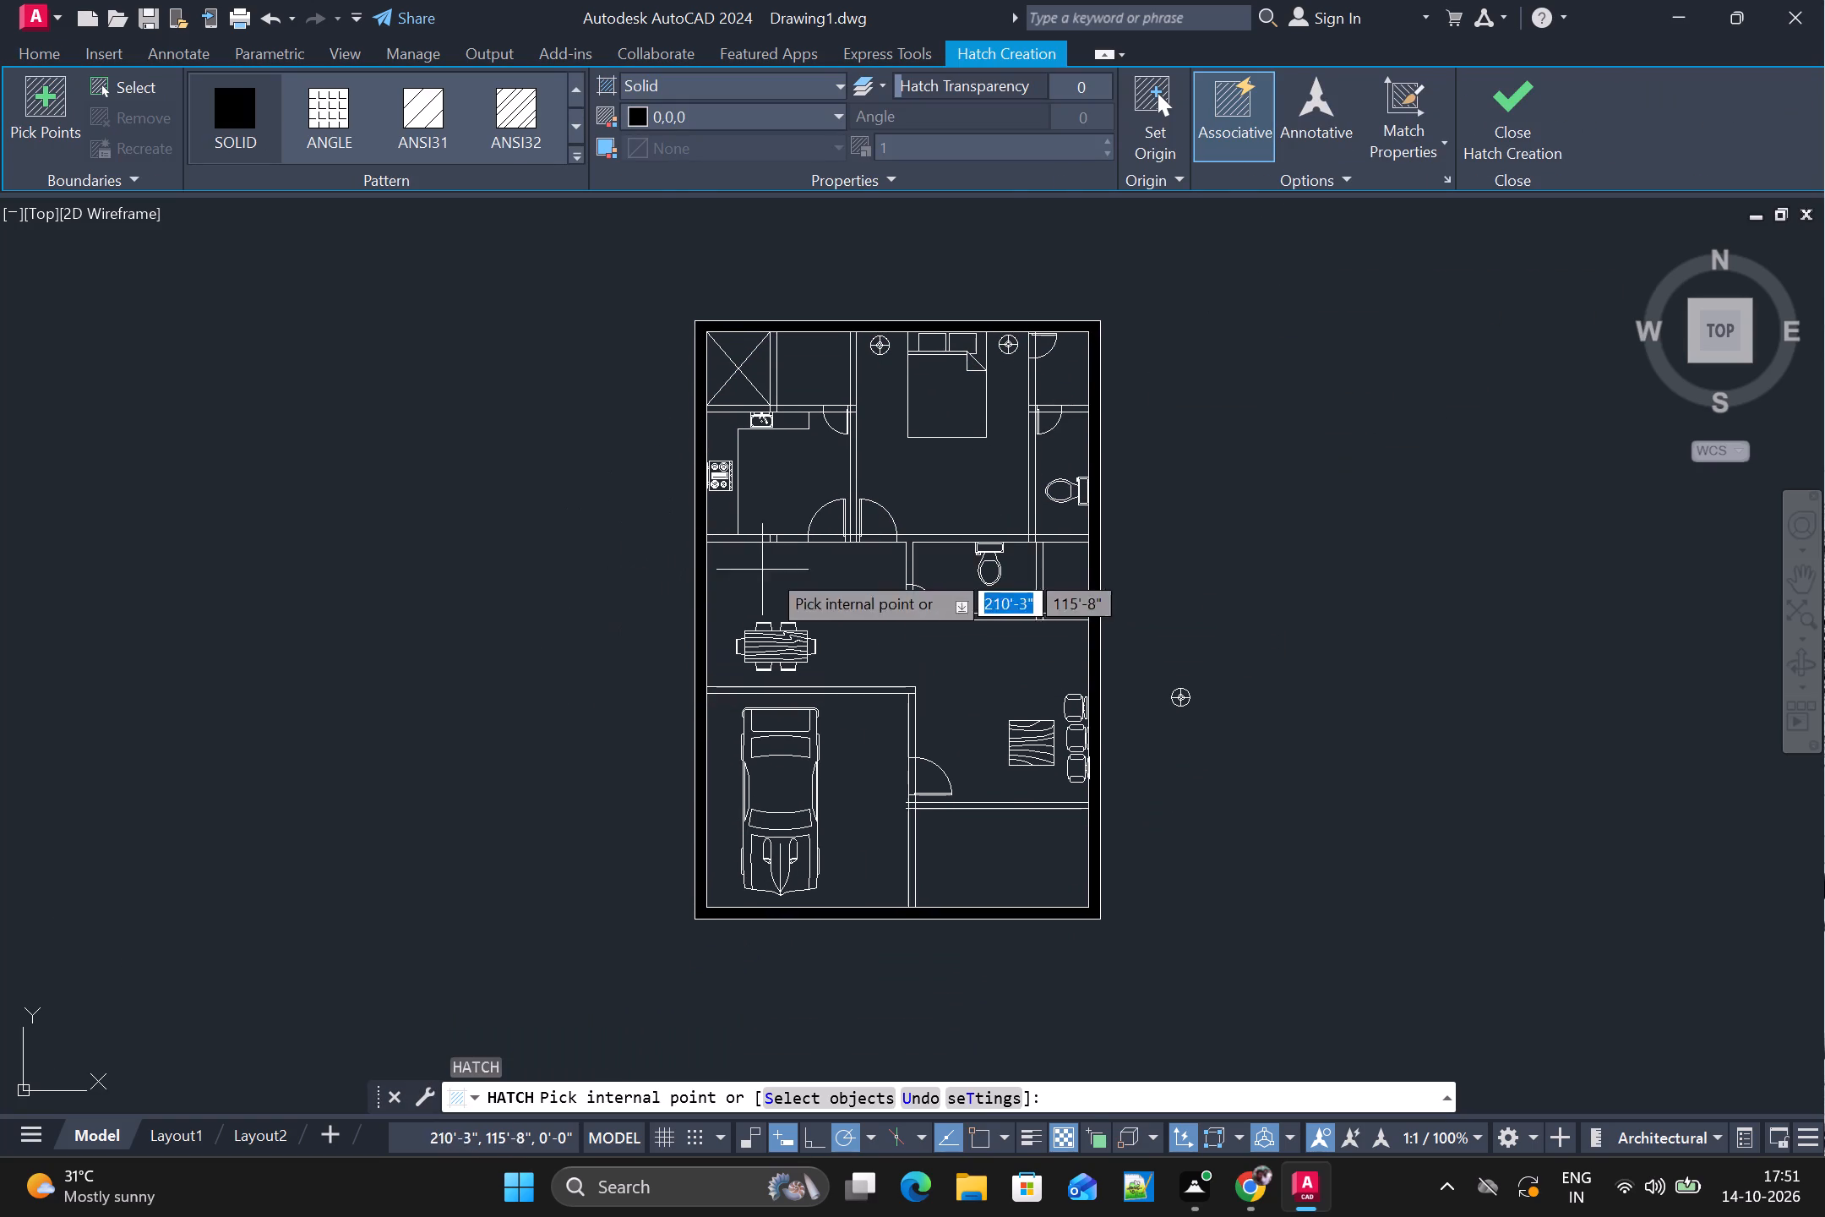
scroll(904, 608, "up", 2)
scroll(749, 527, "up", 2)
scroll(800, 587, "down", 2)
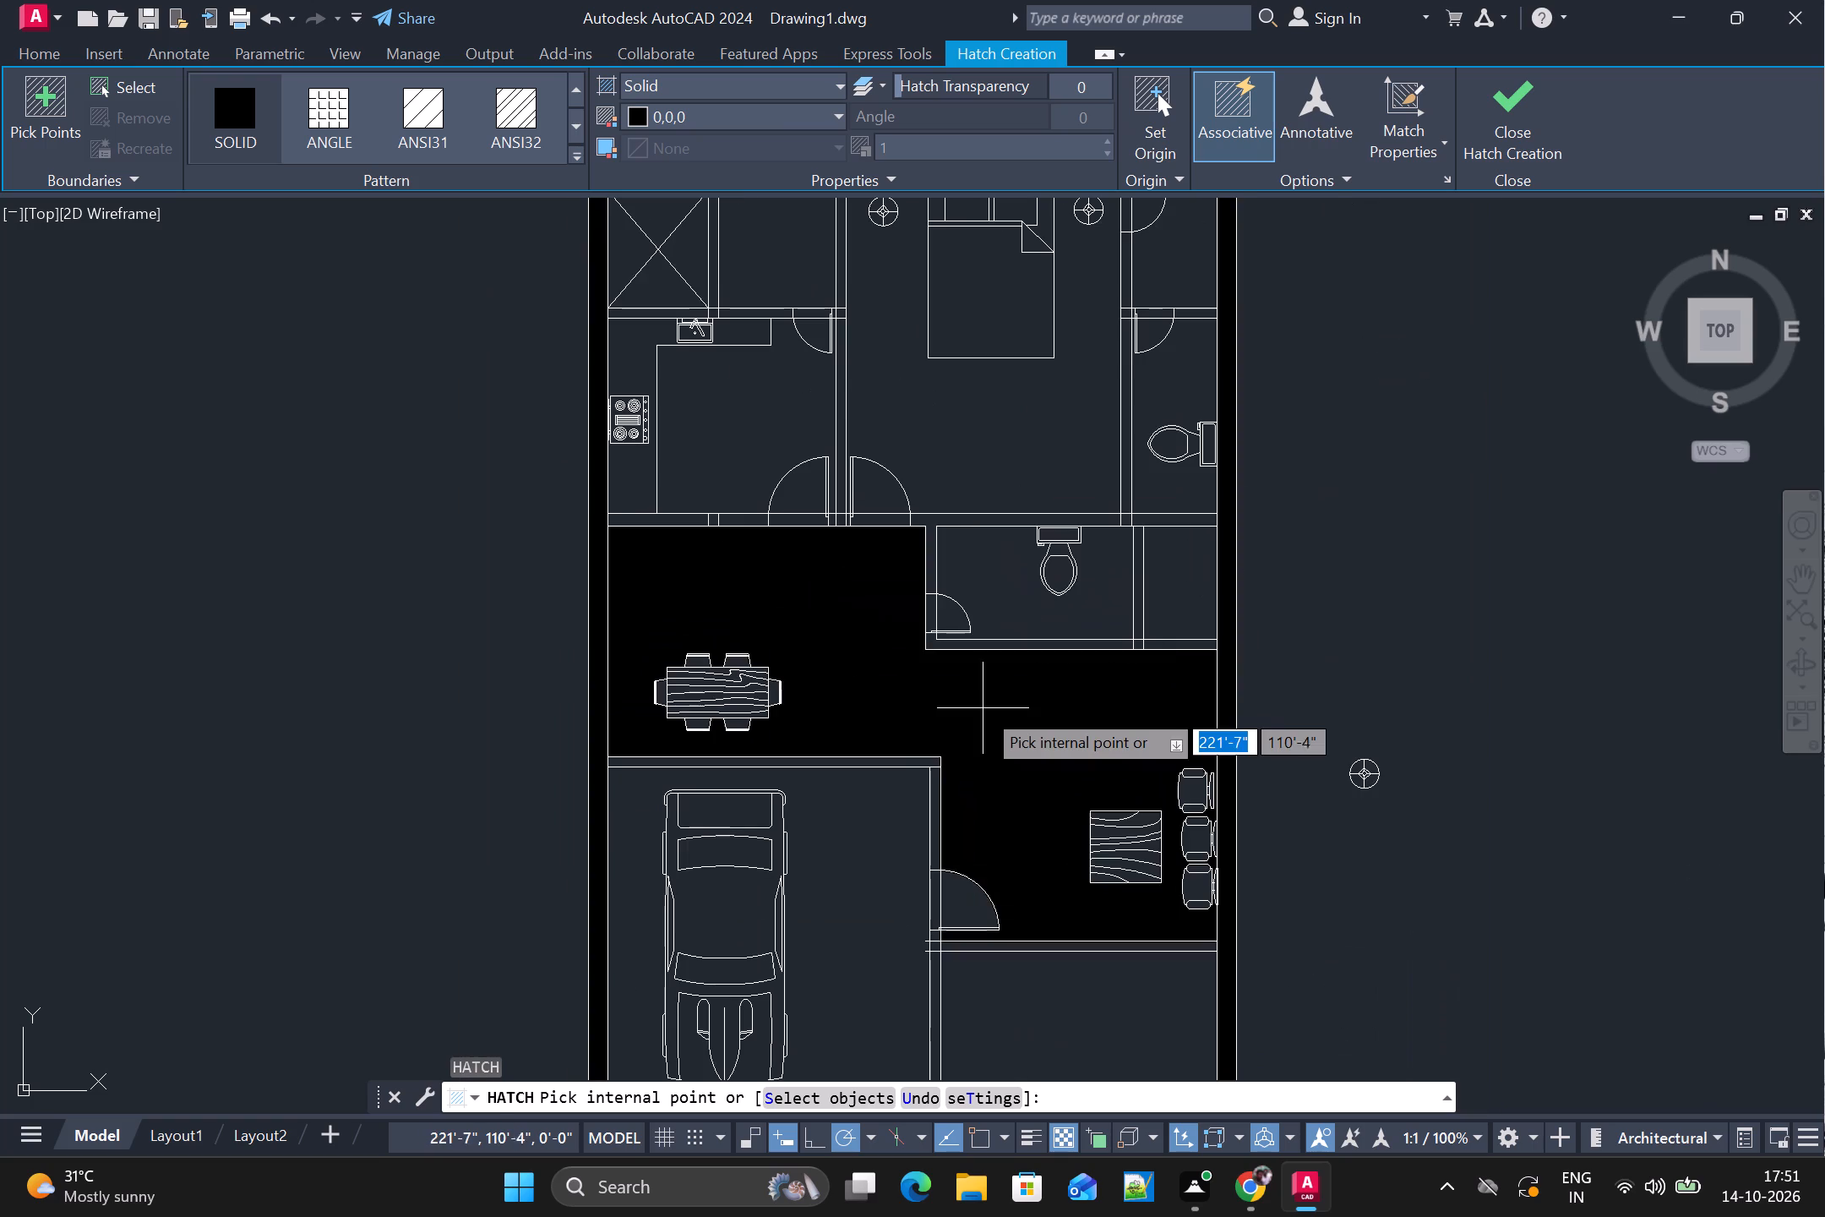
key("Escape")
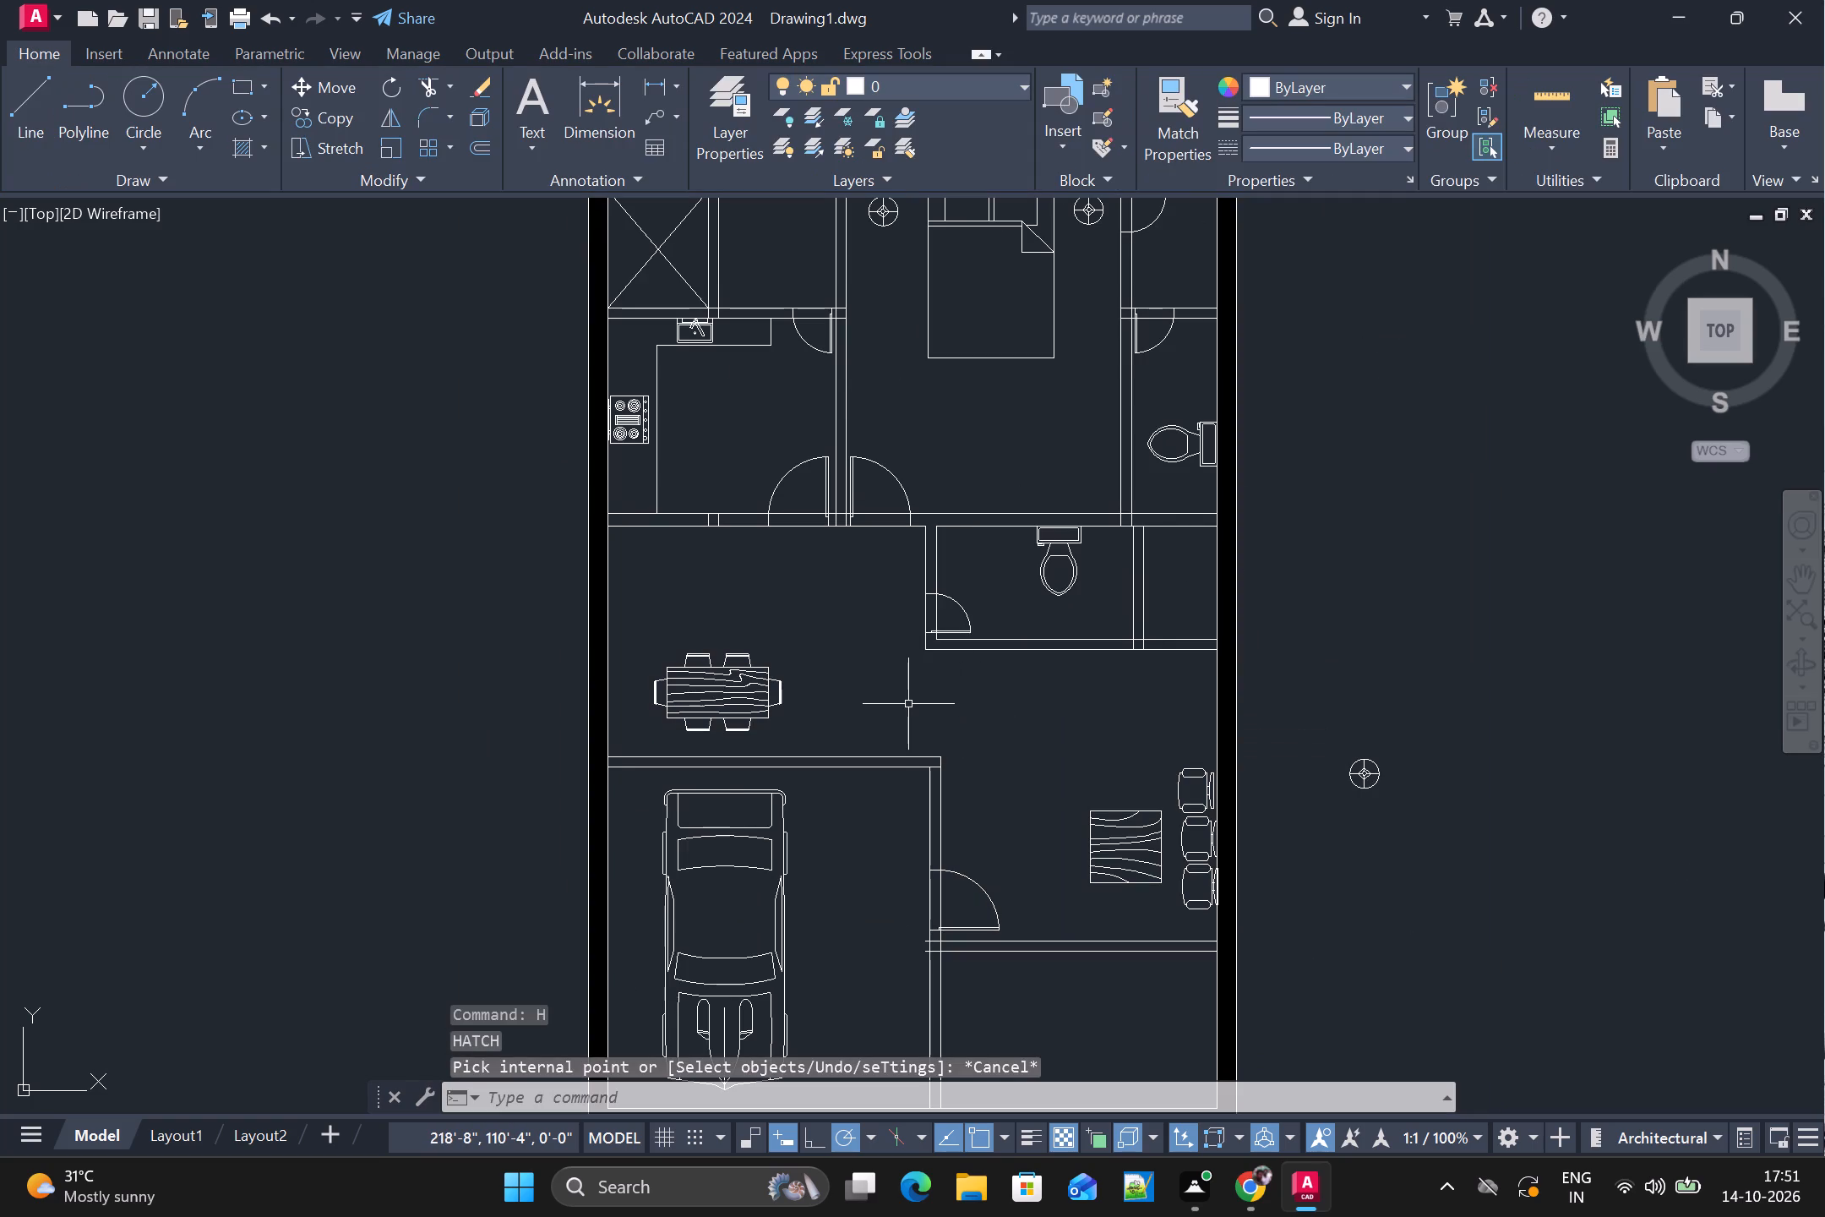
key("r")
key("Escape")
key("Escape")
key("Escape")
Trim the partition lines across the lower kitchen and bedroom doorways, and the two short cross lines inside the wall below the kitchen.
type("TR")
key("Return")
scroll(757, 508, "up", 2)
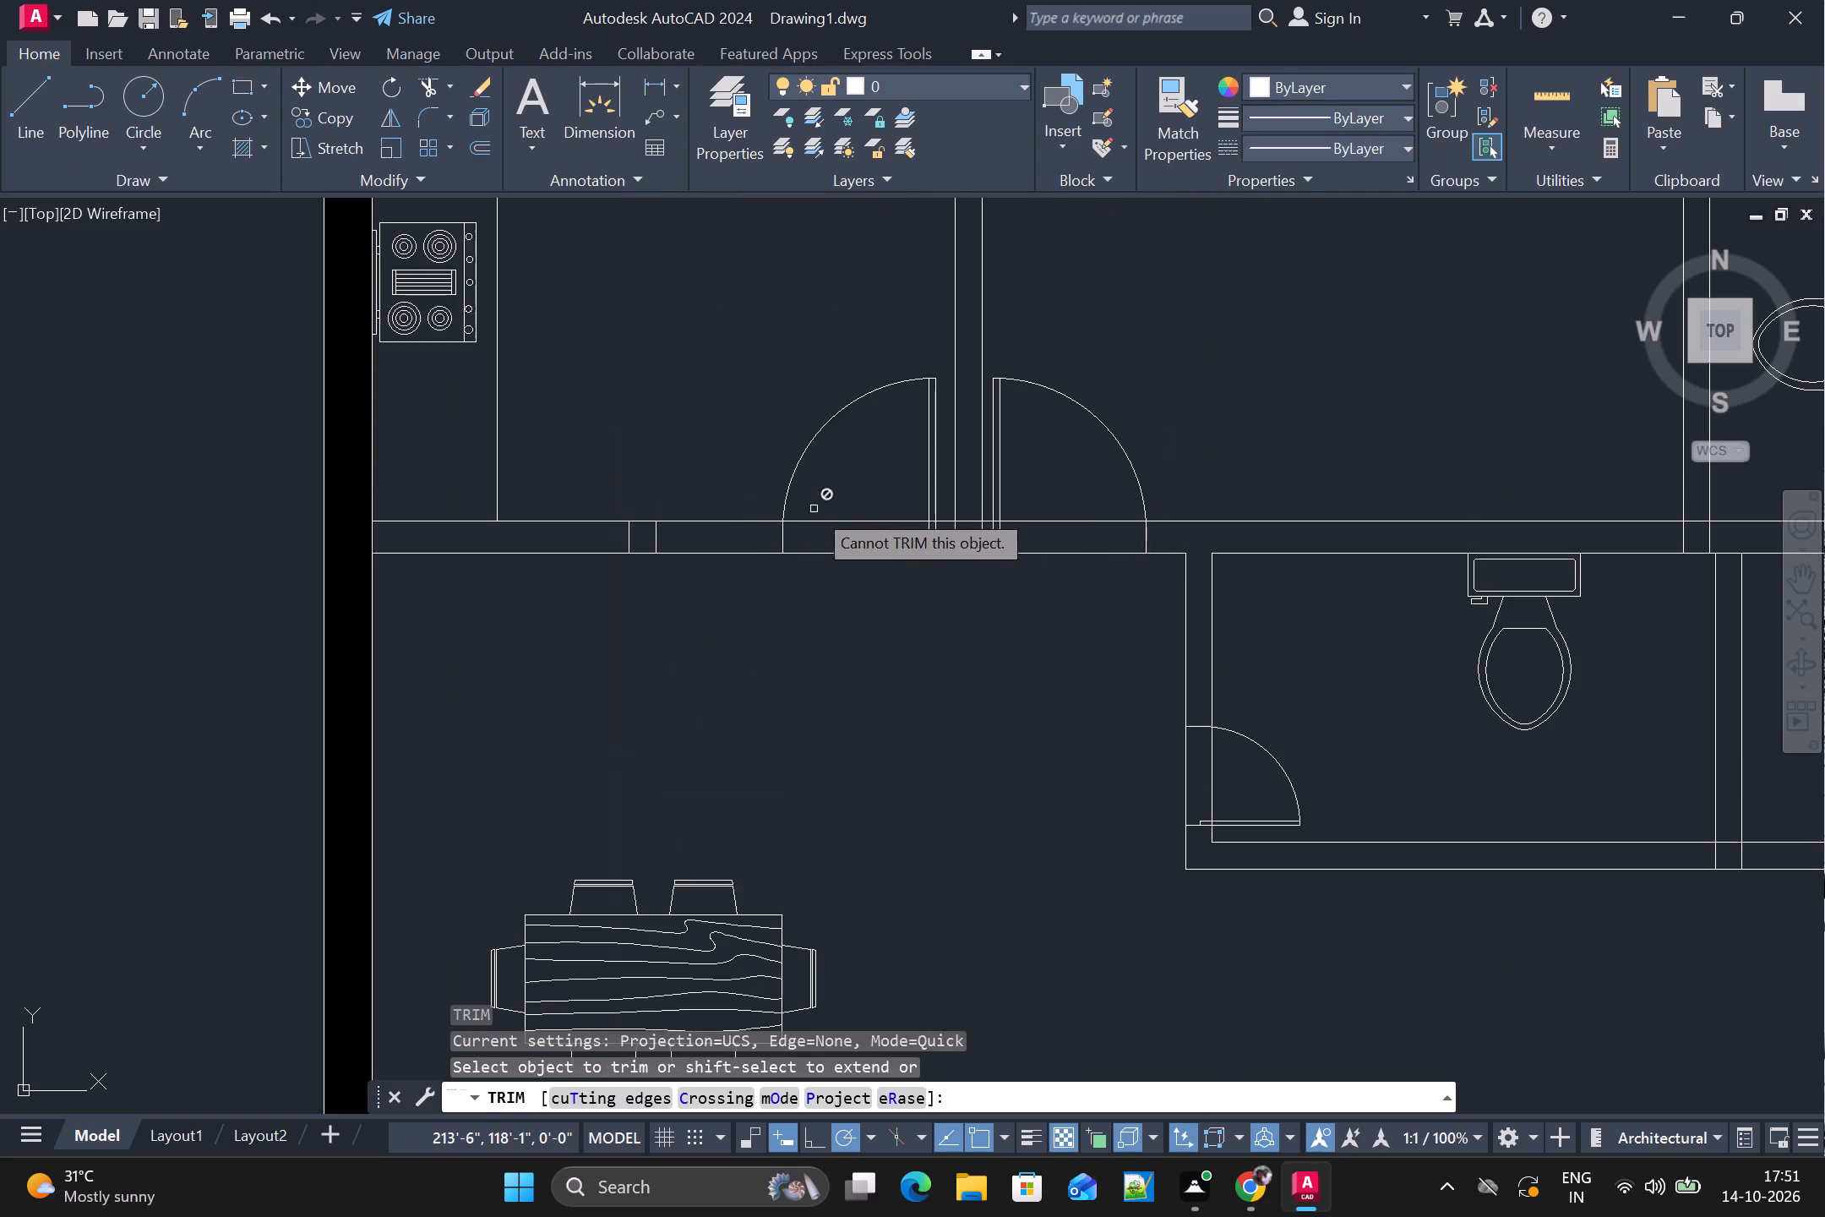
scroll(798, 536, "up", 2)
left_click_drag(945, 463, 925, 723)
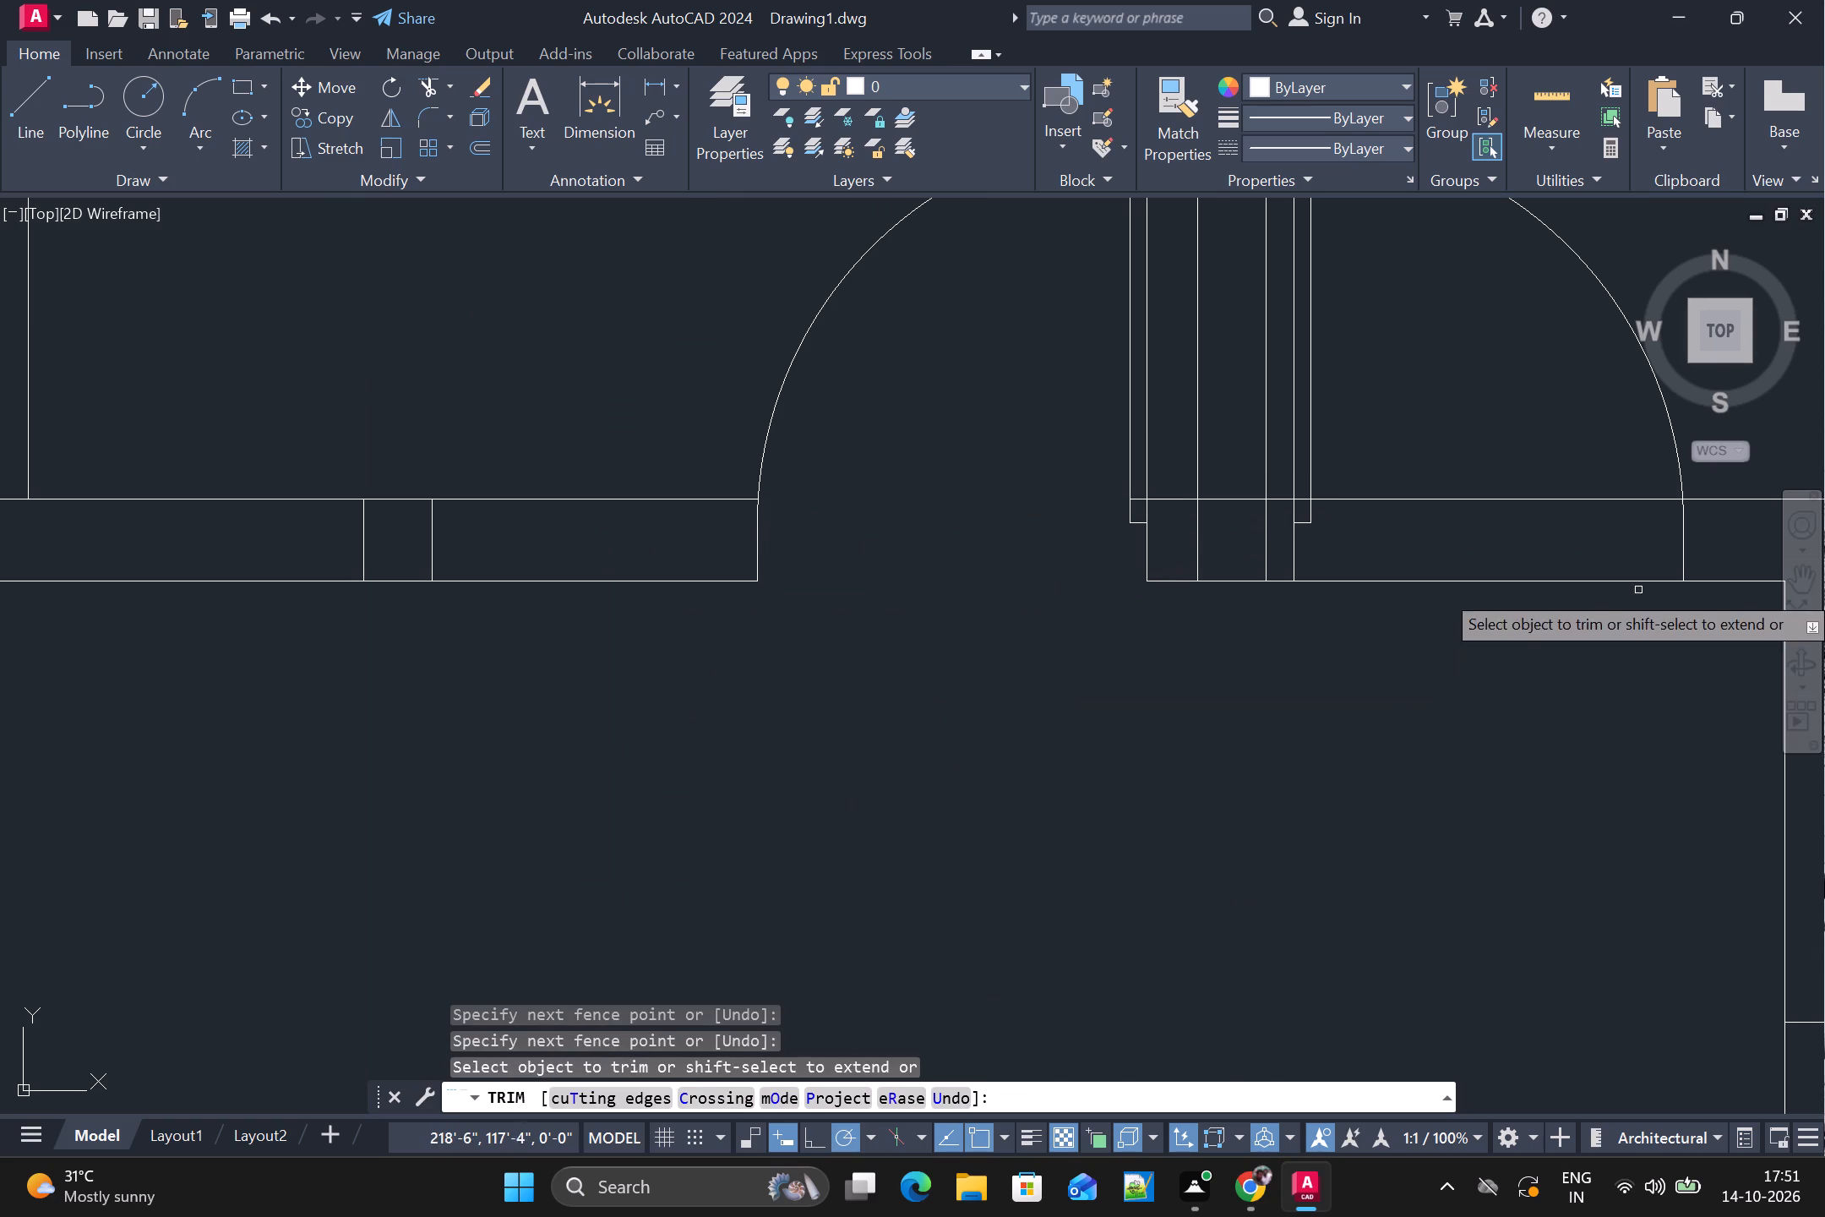
left_click_drag(1554, 519, 1524, 724)
left_click_drag(1394, 438, 1380, 644)
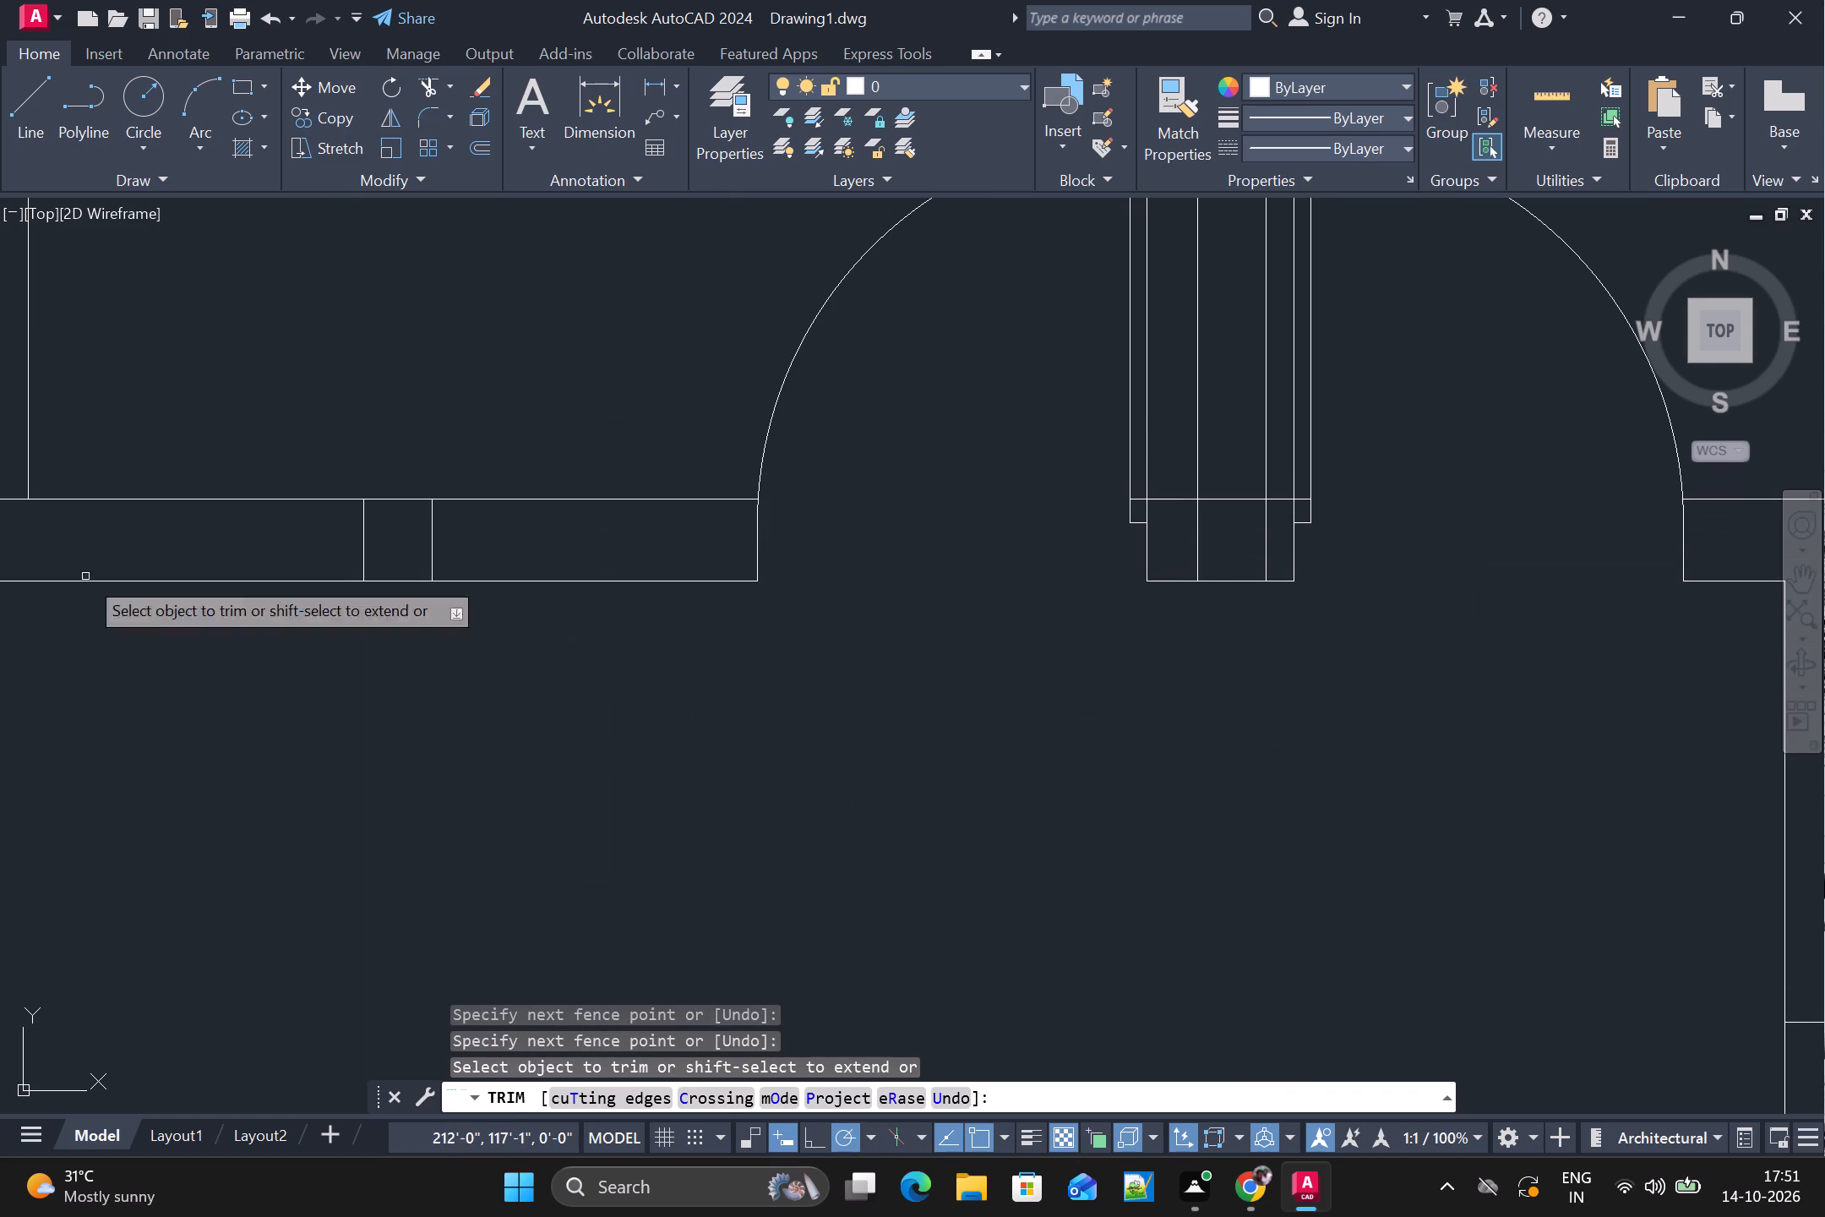
left_click_drag(332, 533, 491, 532)
Trim the wall lines across the two toilet doorways, the doorway at the bedroom's upper-right corner and the kitchen's upper doorway.
scroll(477, 548, "down", 2)
scroll(880, 710, "down", 1)
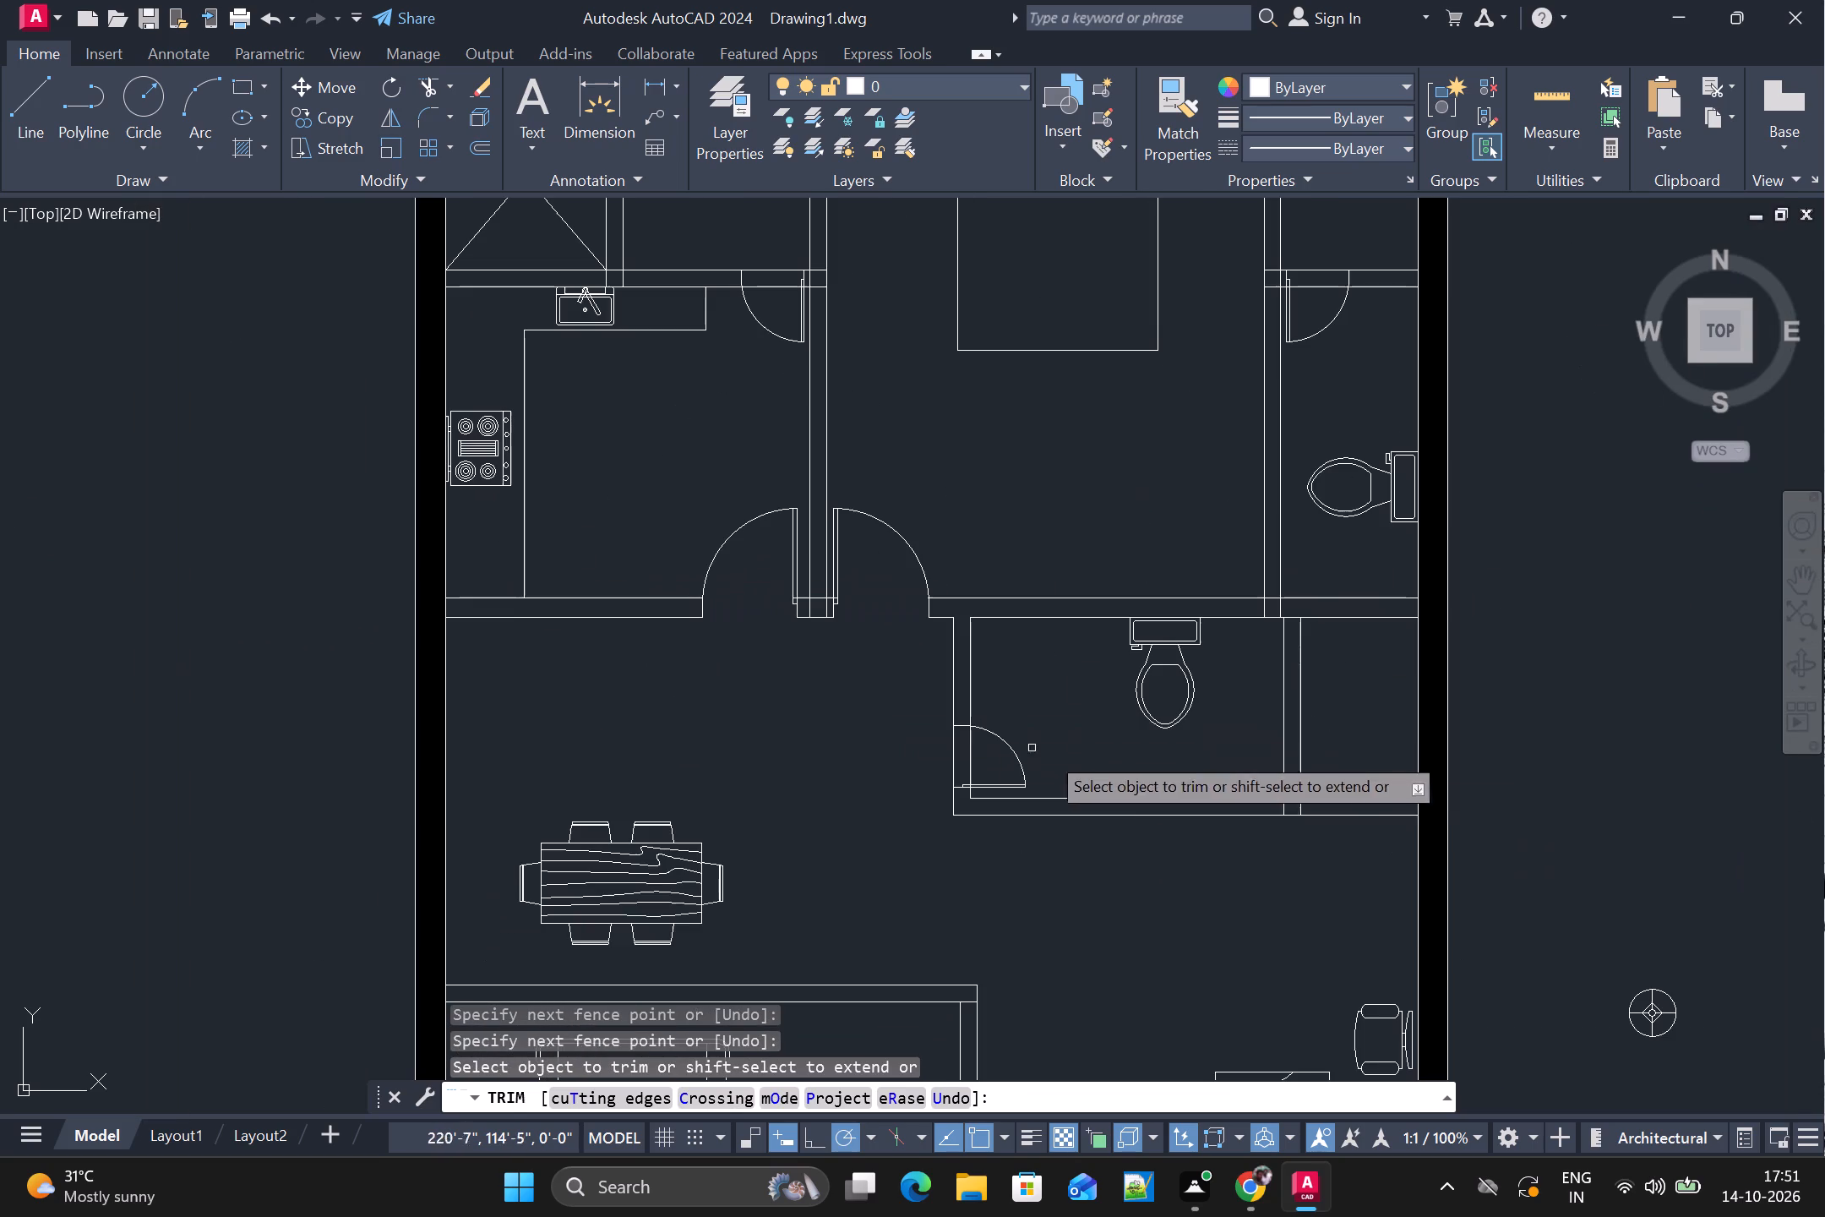
scroll(830, 750, "up", 2)
left_click_drag(1067, 782, 1305, 781)
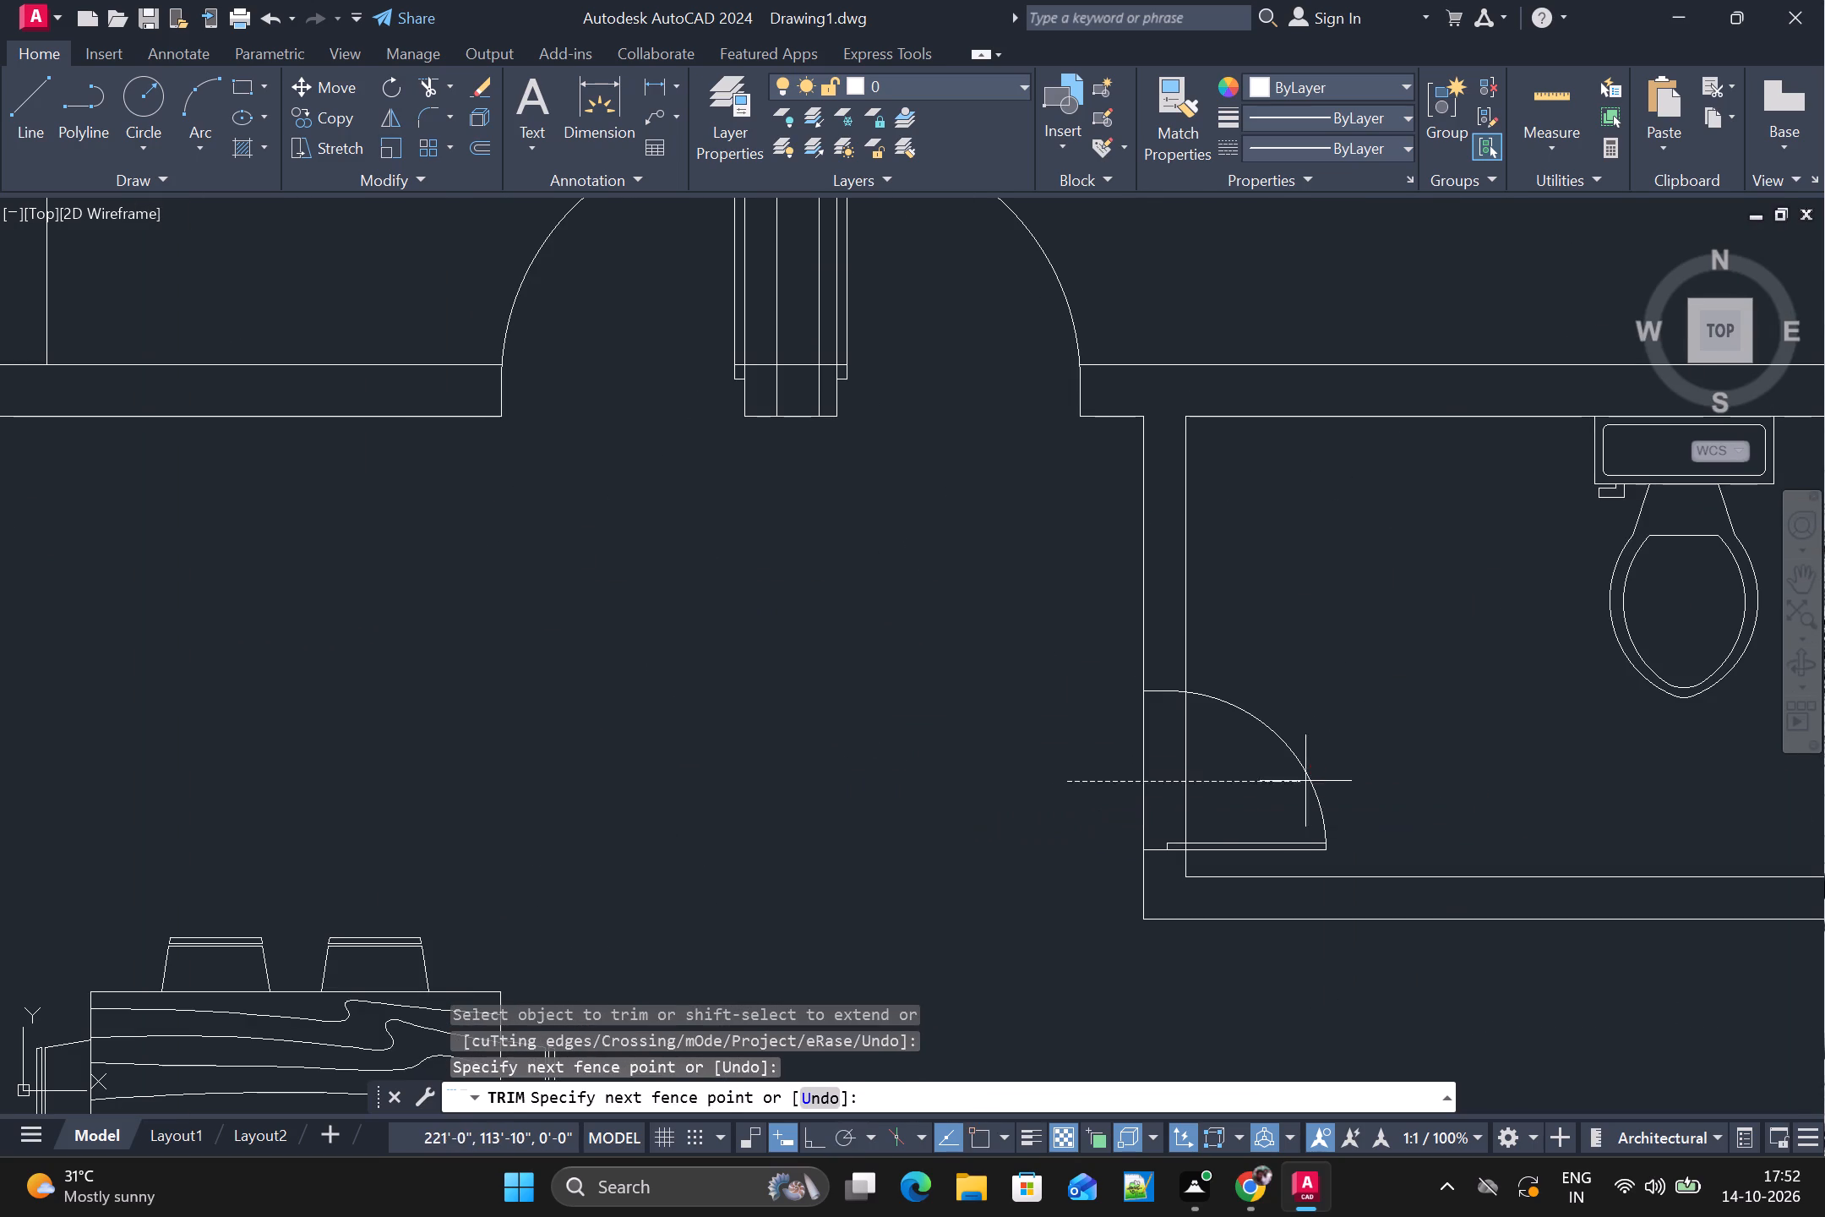
left_click_drag(1305, 781, 1313, 782)
scroll(1305, 717, "down", 3)
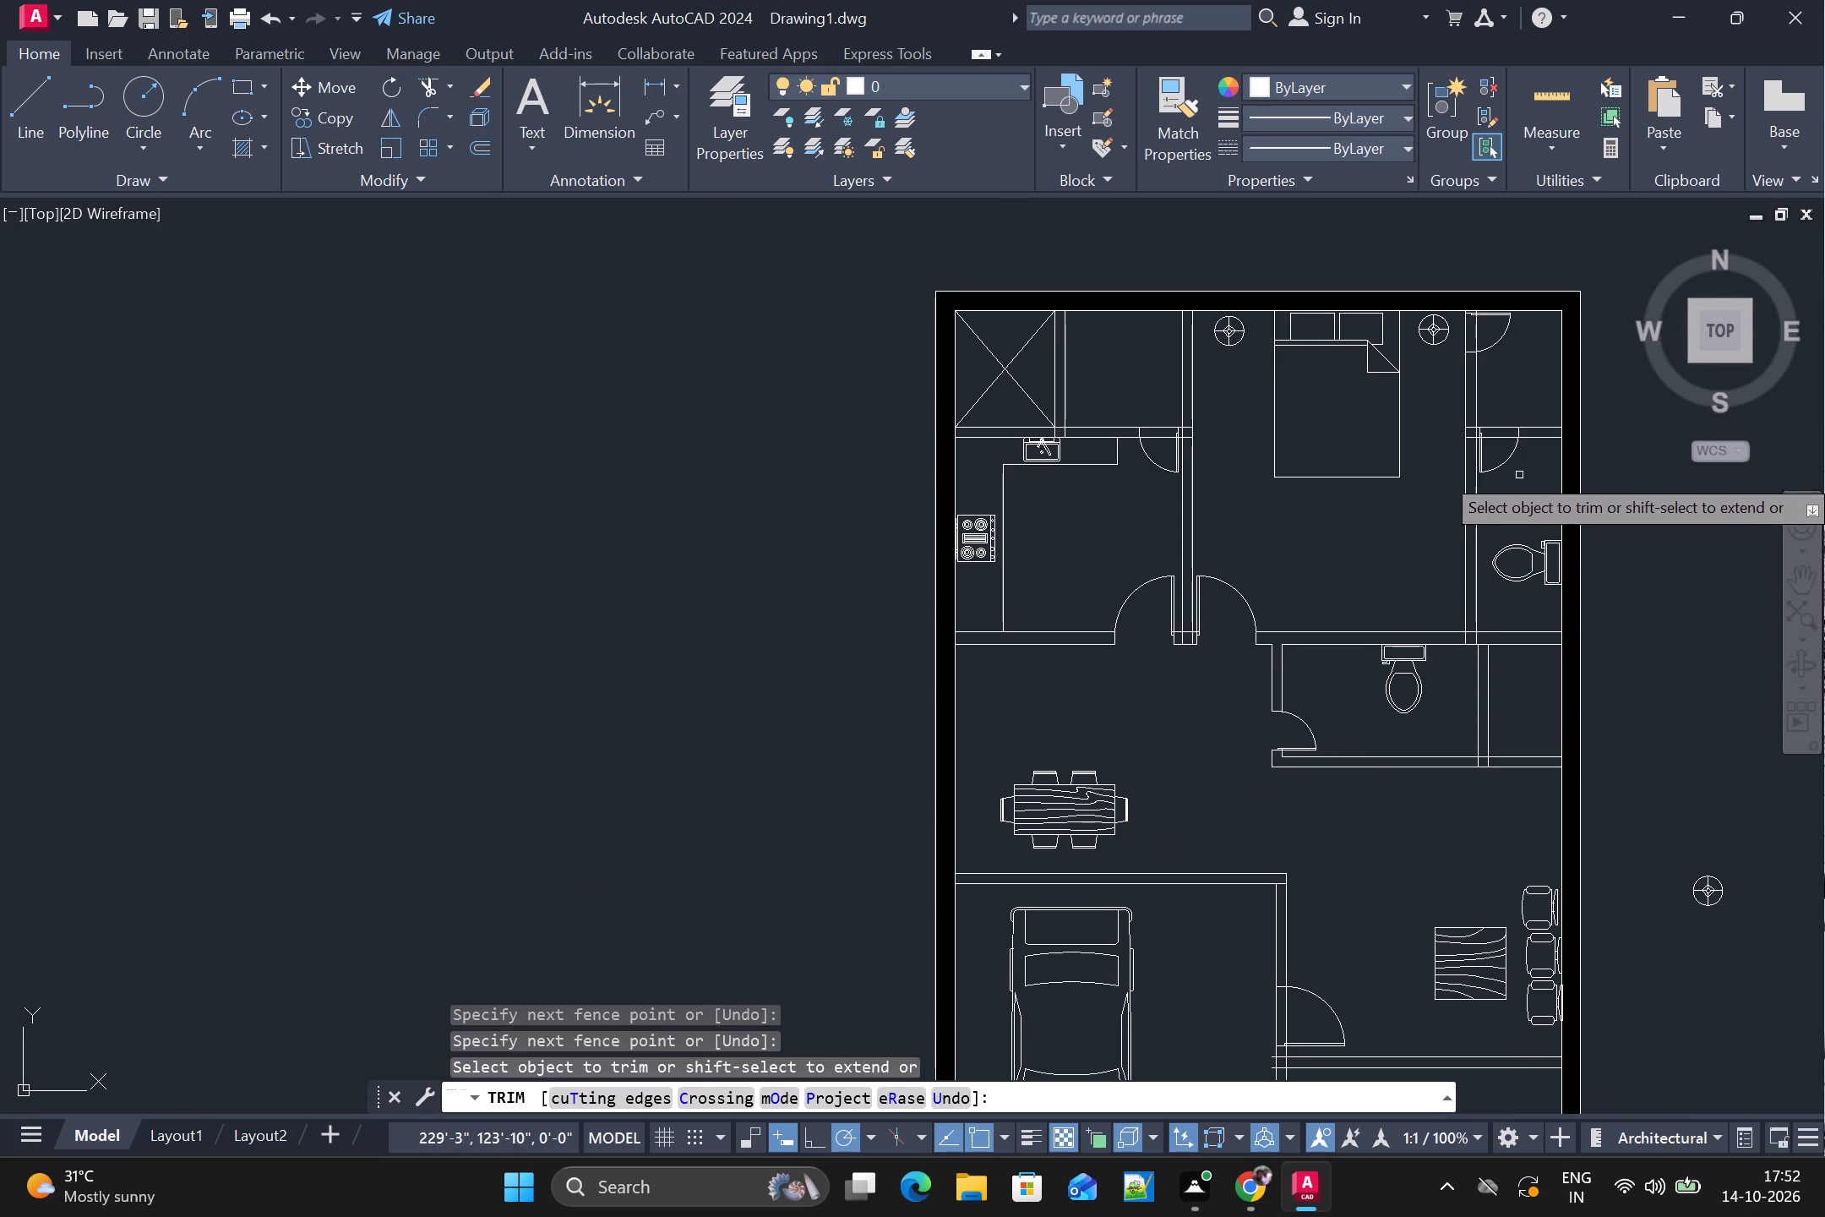
scroll(1510, 406, "up", 1)
left_click_drag(1510, 401, 1486, 479)
left_click_drag(1471, 292, 1429, 293)
left_click_drag(951, 428, 948, 476)
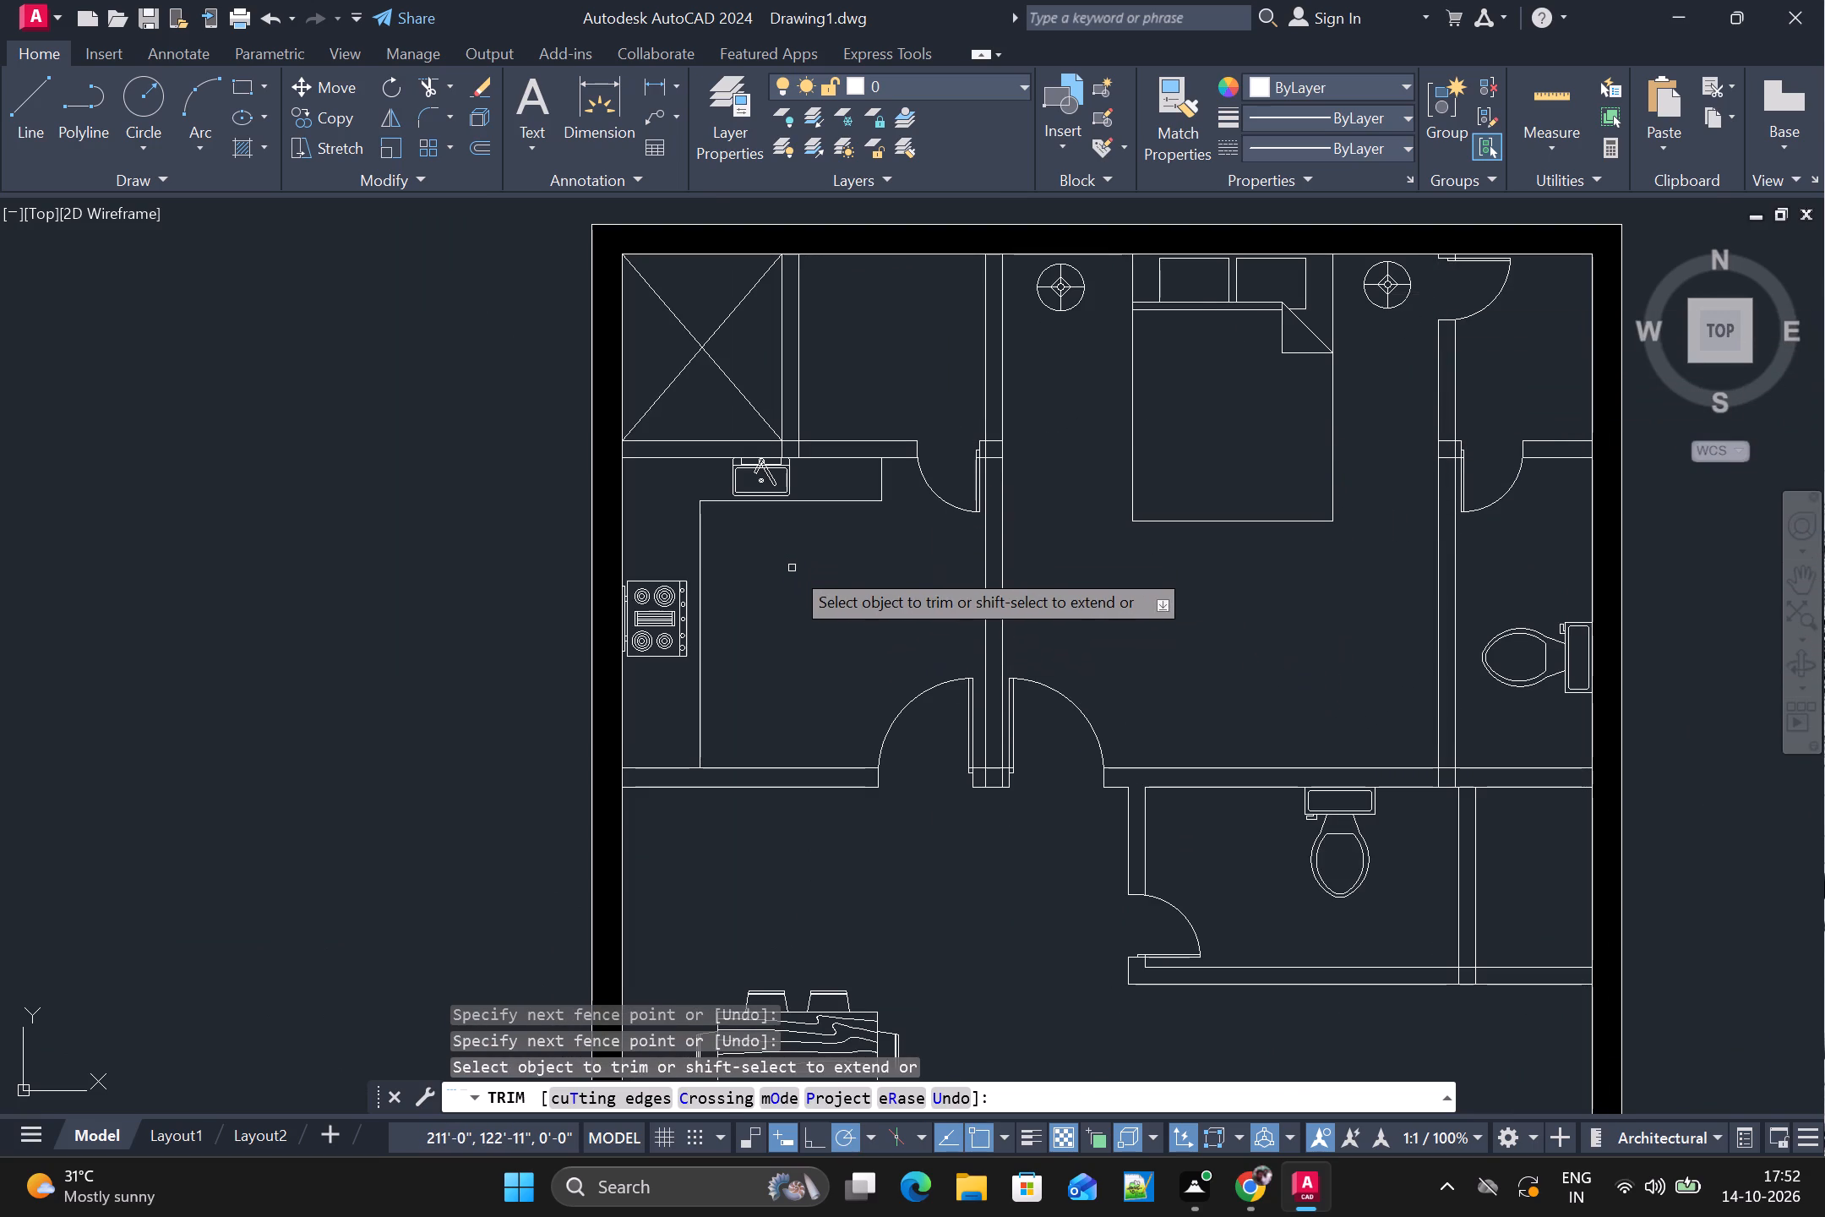
Trim the wall lines across the doorway between the car parking and the living area.
scroll(874, 619, "down", 1)
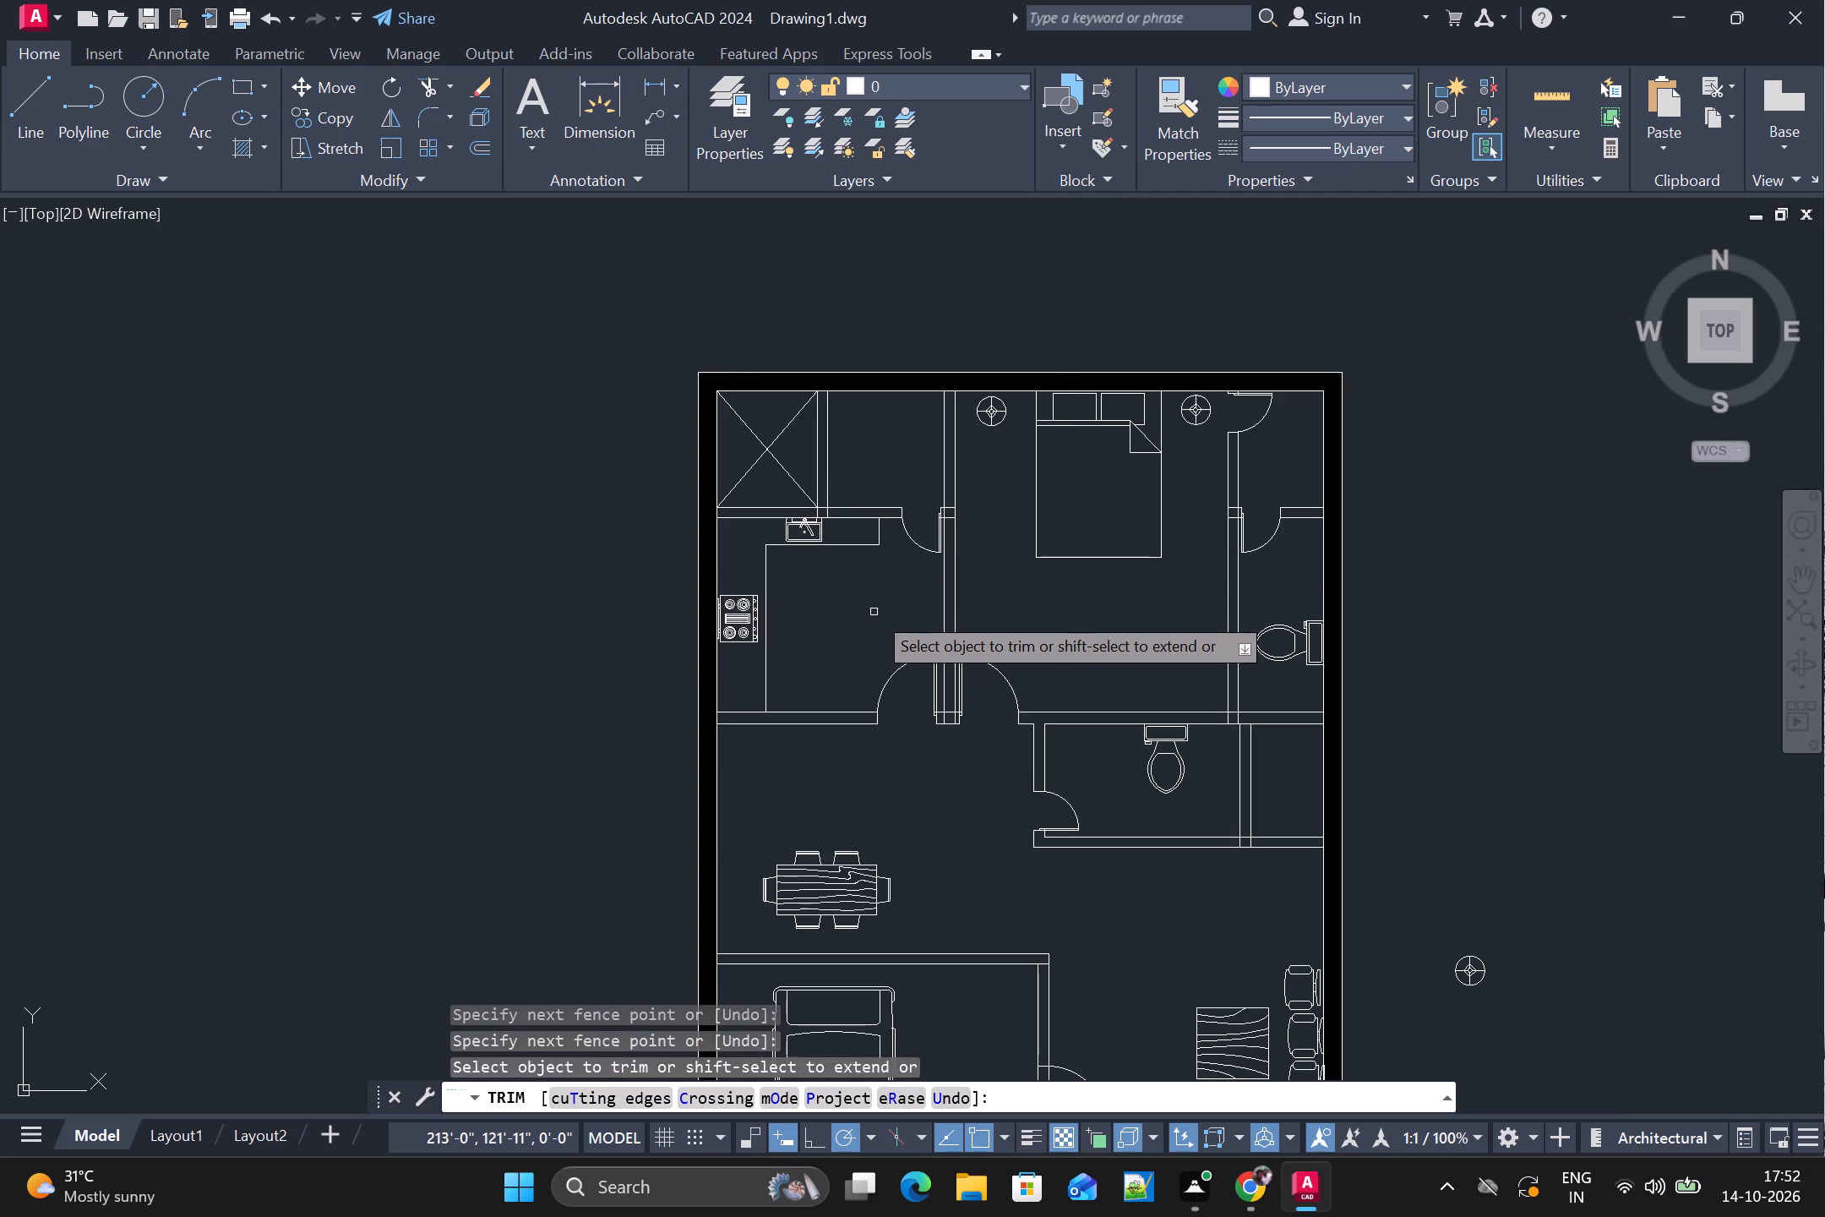
scroll(1037, 619, "down", 1)
middle_click_drag(1108, 708, 1075, 453)
scroll(1032, 603, "up", 2)
left_click_drag(995, 764, 953, 766)
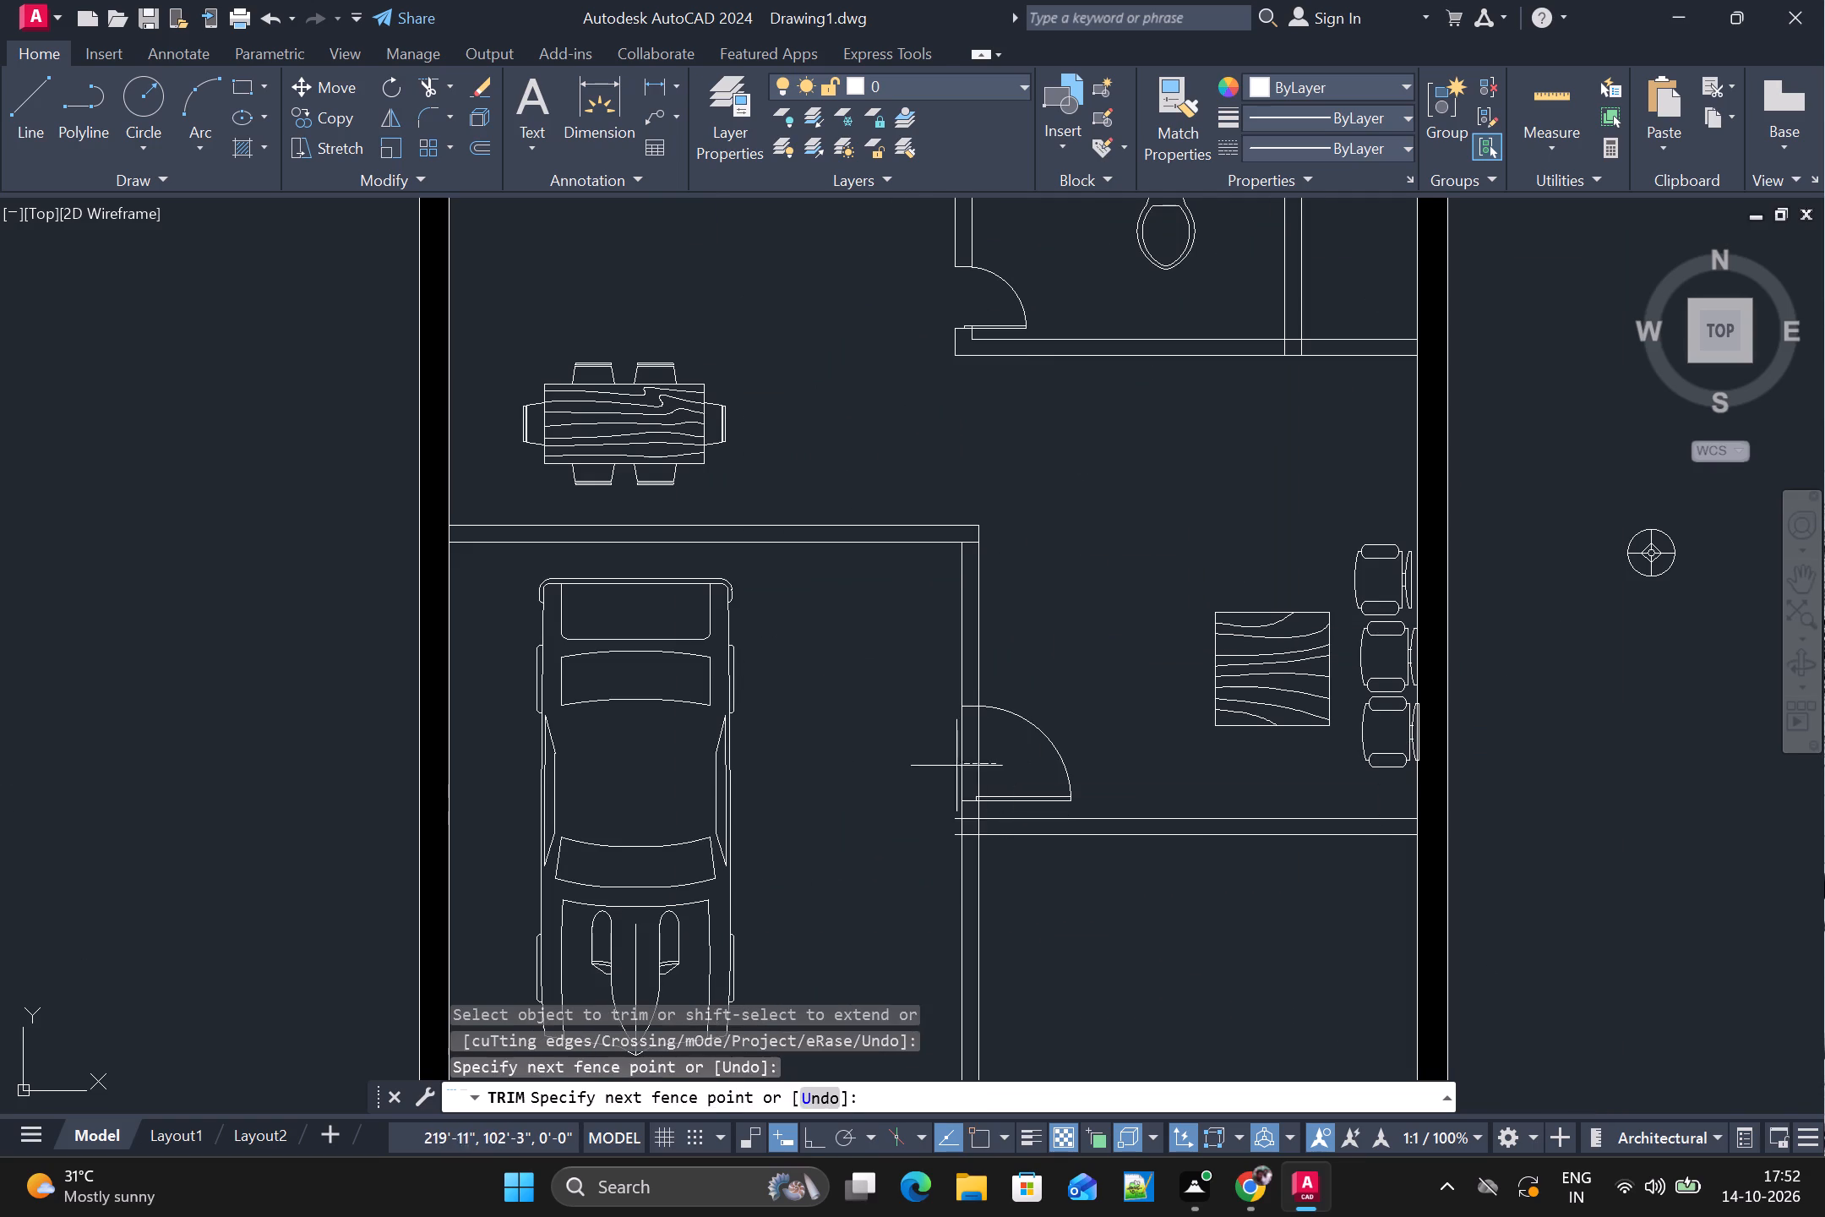
left_click_drag(953, 766, 940, 767)
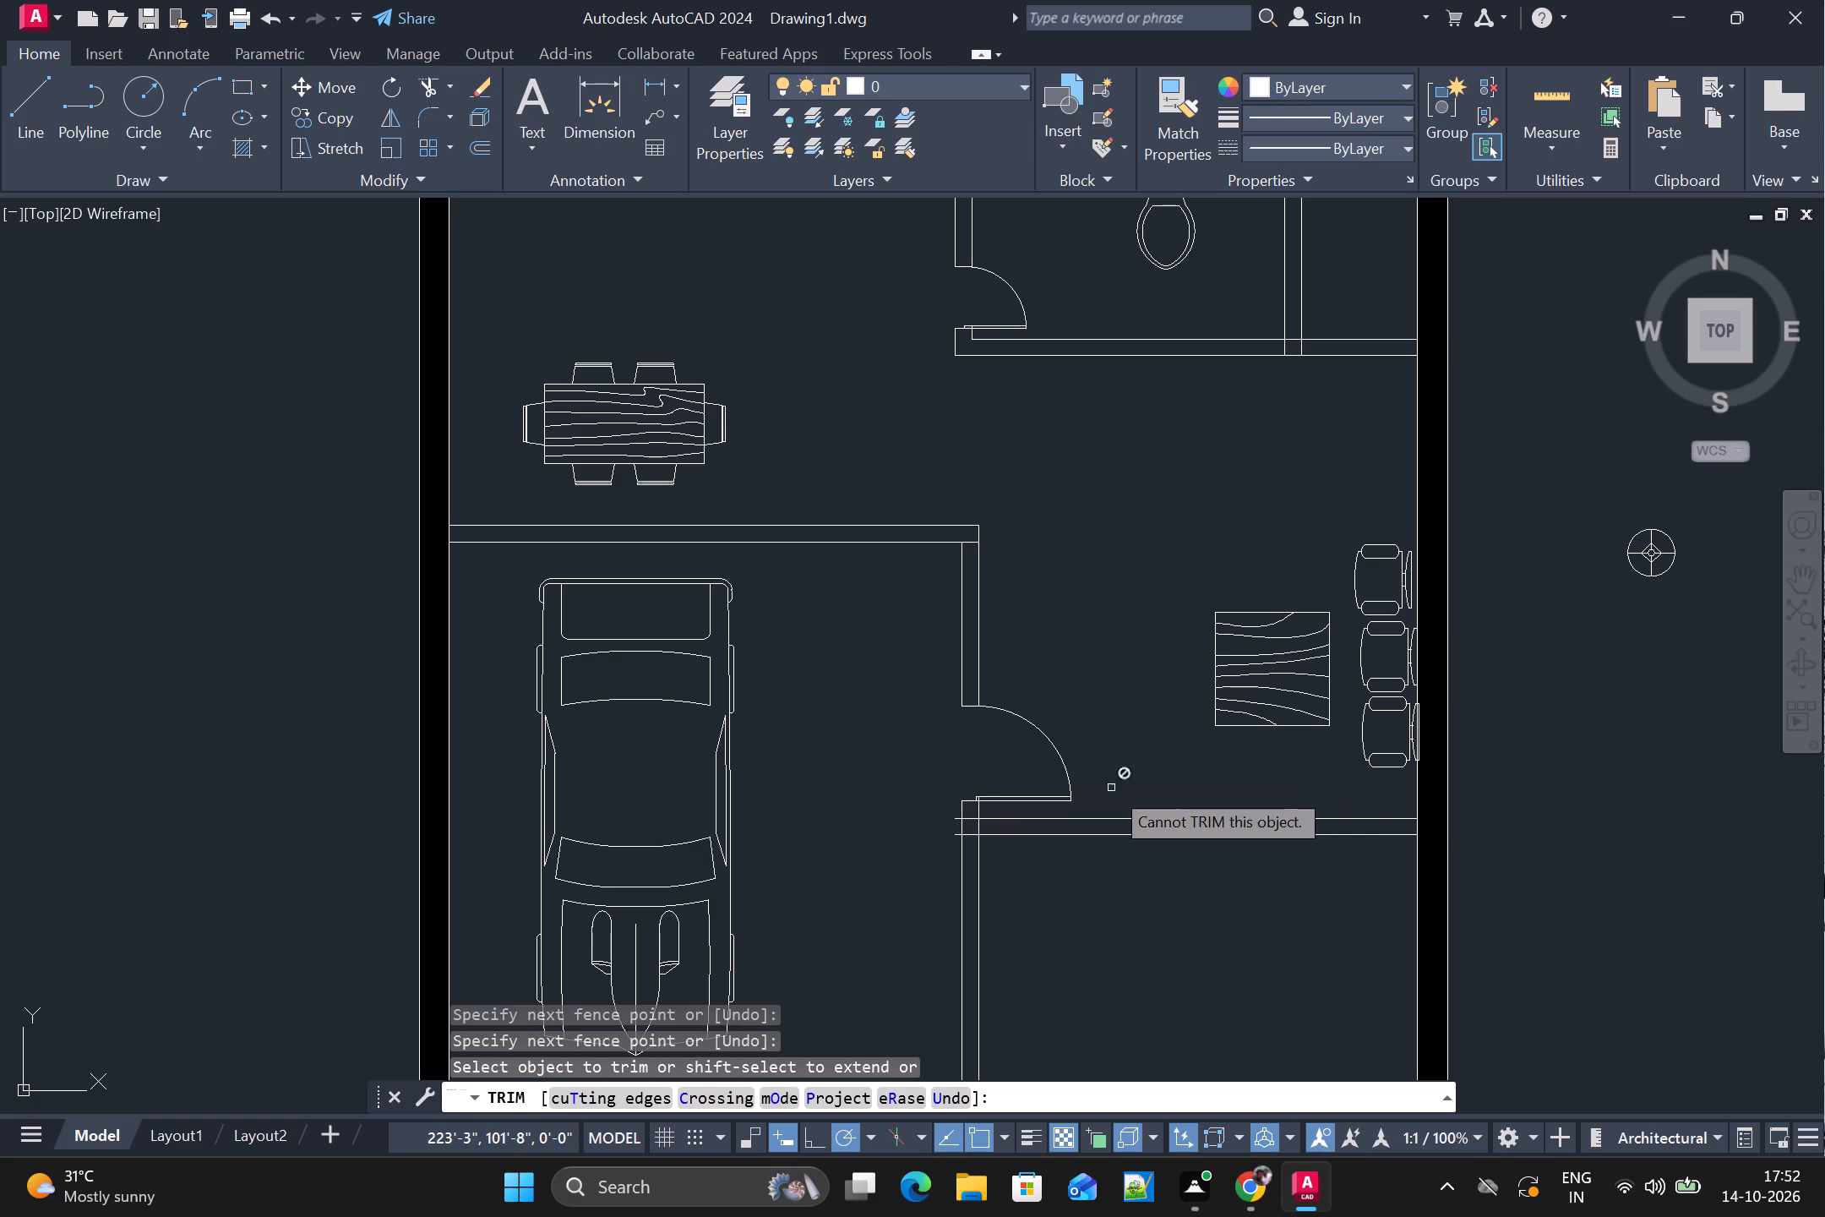
Trim the overlapping wall lines at the junction just below the doorway between the car parking and the living area.
scroll(1105, 750, "down", 1)
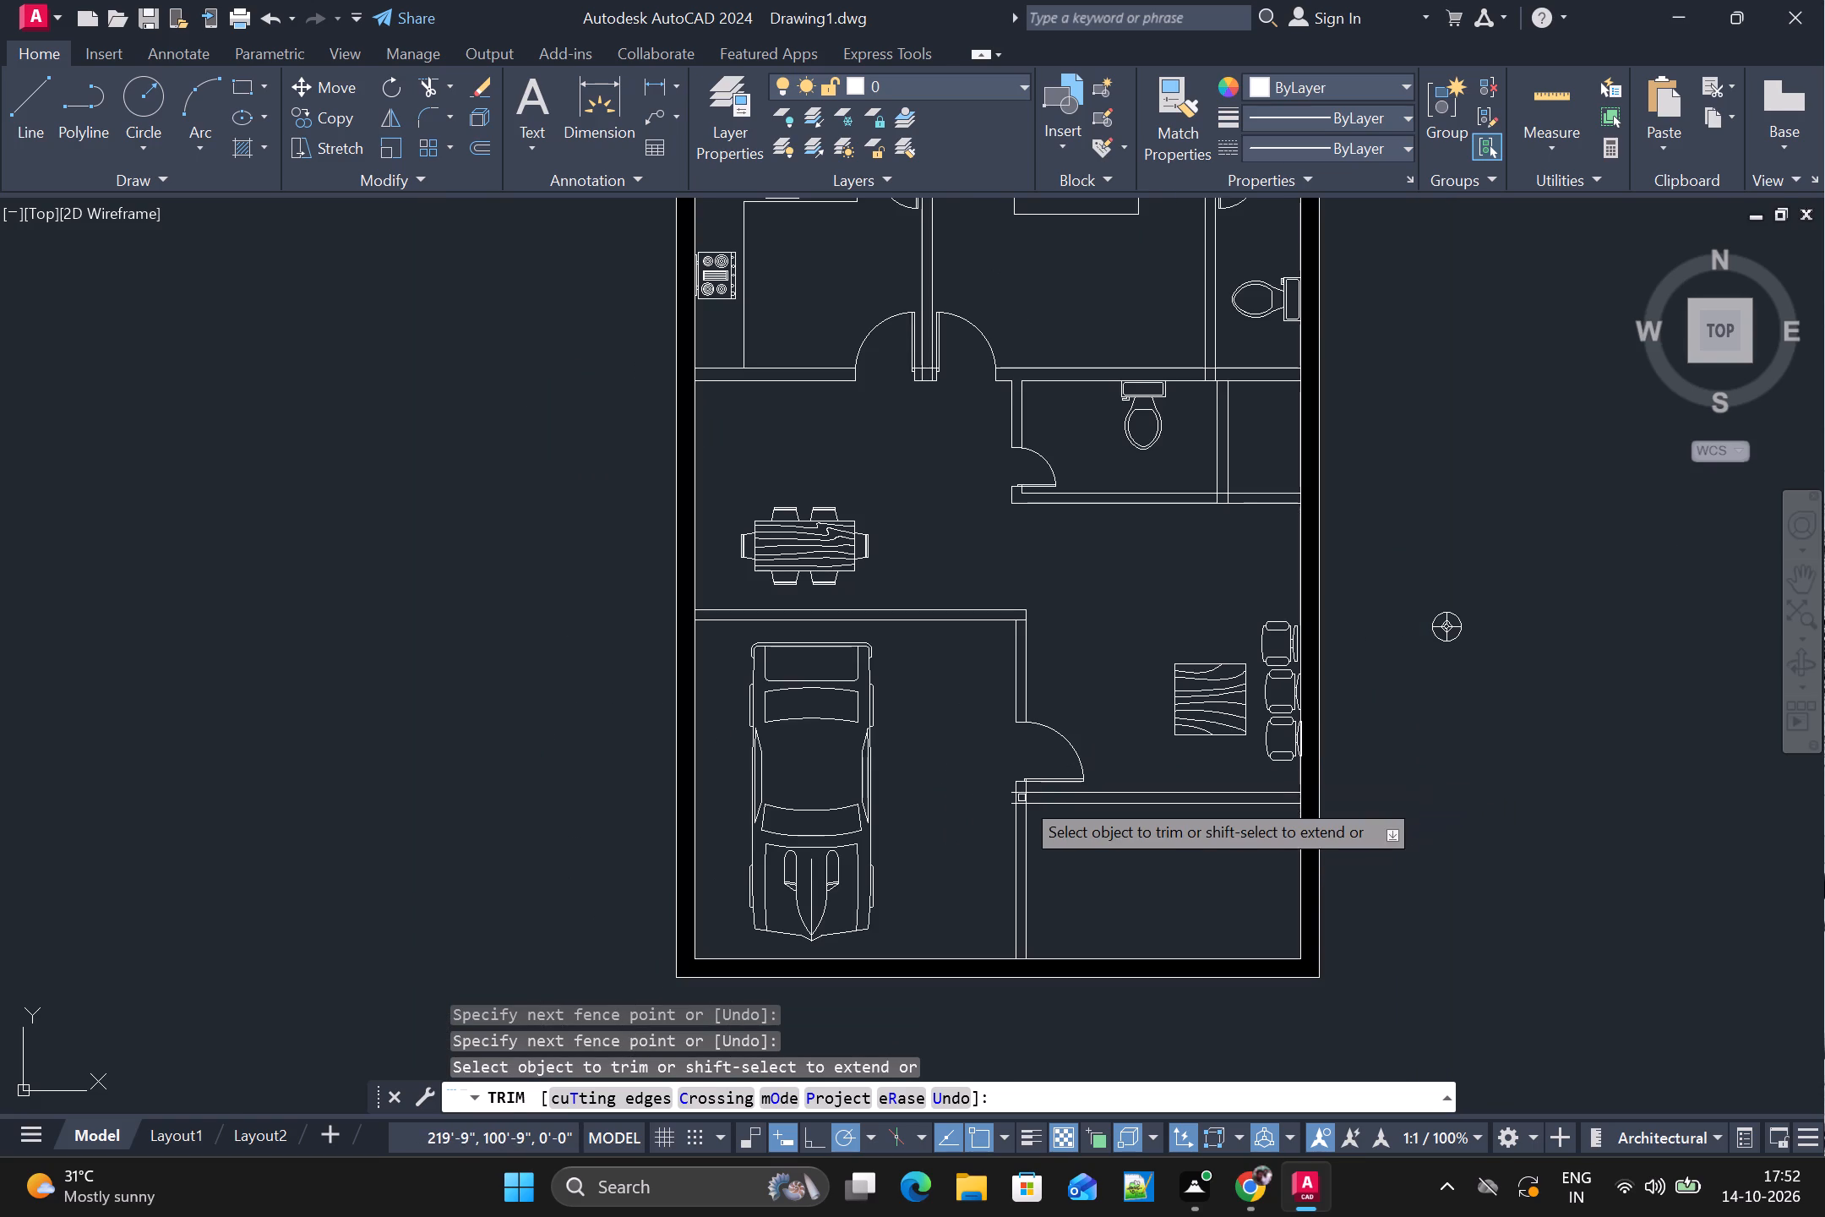
scroll(1021, 798, "up", 3)
left_click_drag(989, 780, 989, 836)
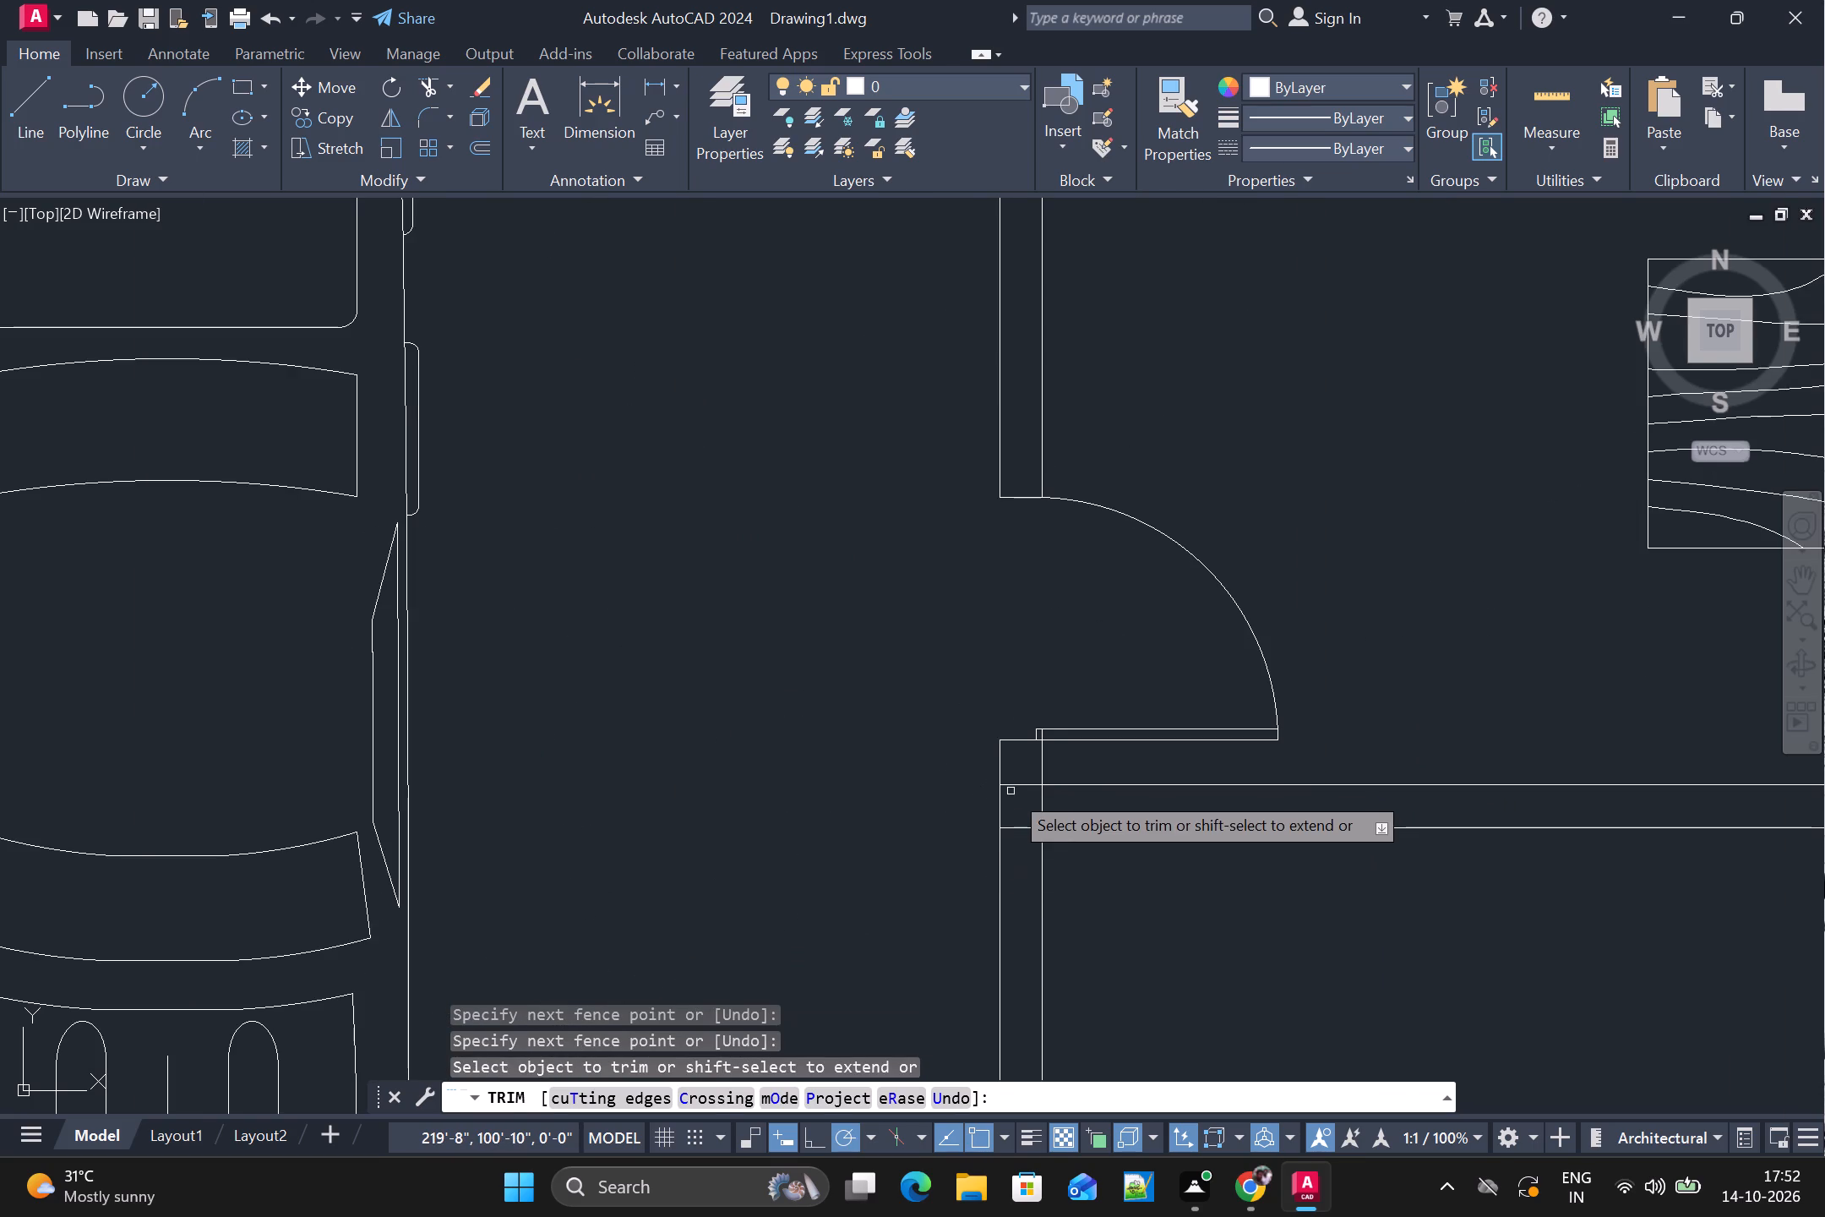
left_click_drag(1021, 776, 1035, 870)
left_click_drag(1038, 815, 1105, 816)
Trim the overlapping partition lines at the wall junctions above the kitchen sink and beside the kitchen's upper door.
scroll(1091, 821, "down", 2)
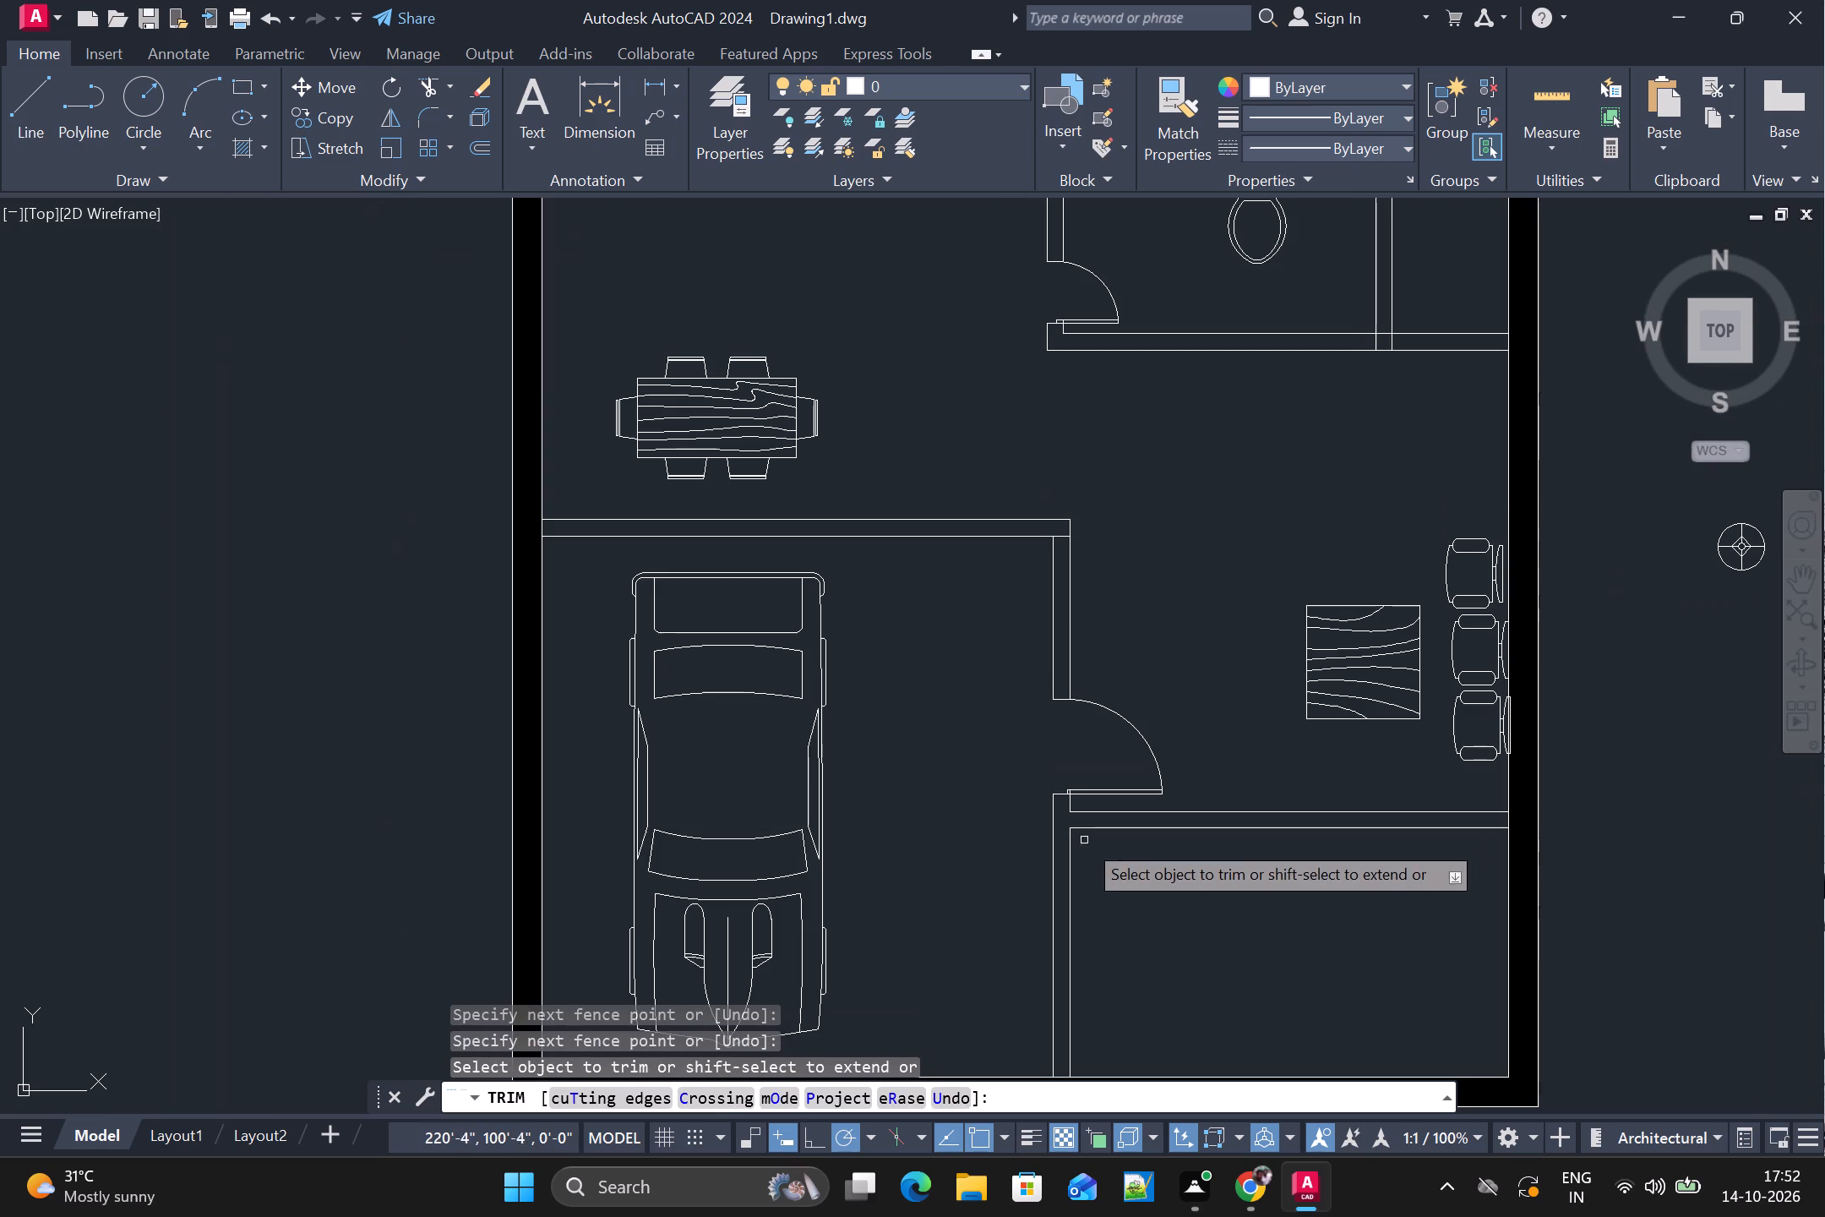
scroll(904, 643, "down", 1)
middle_click_drag(909, 679, 894, 726)
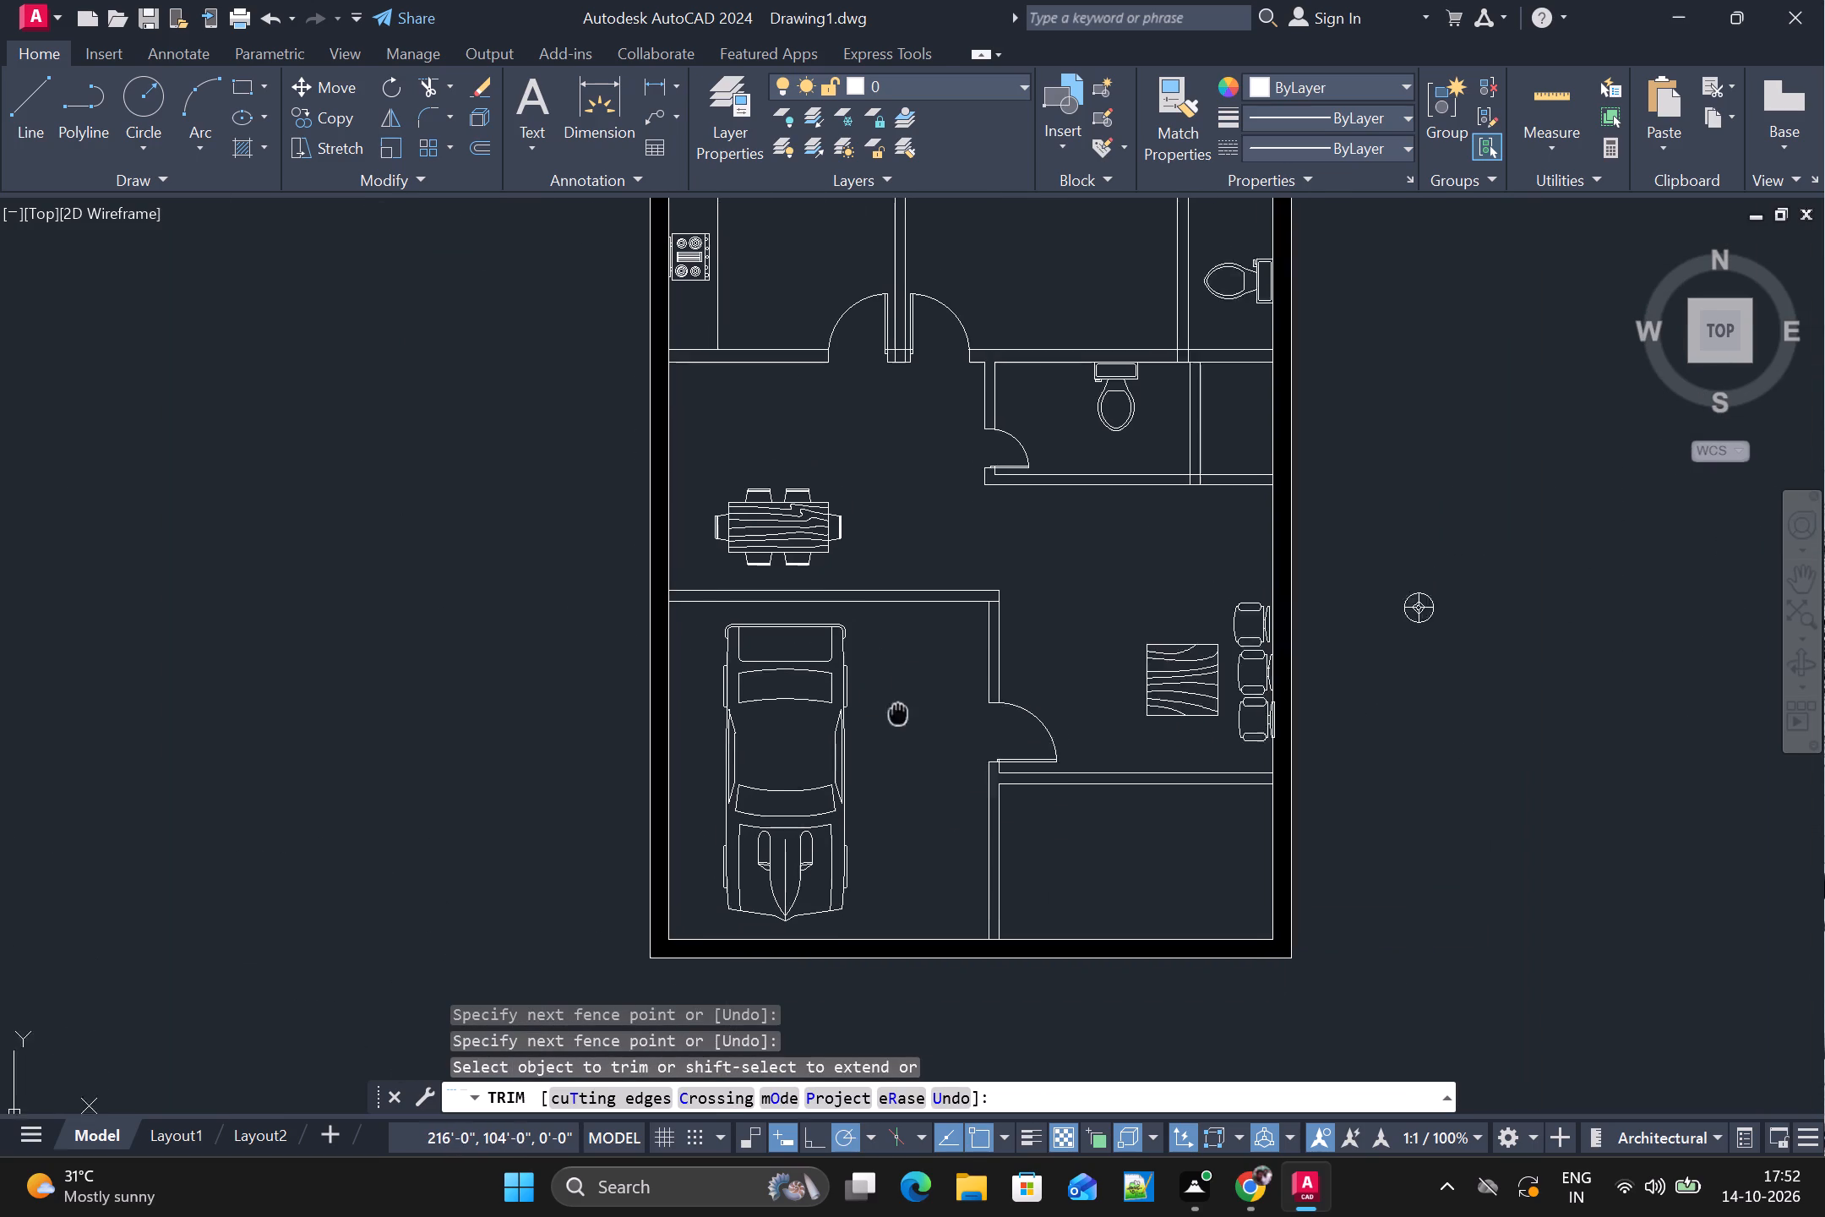
middle_click_drag(894, 726, 838, 939)
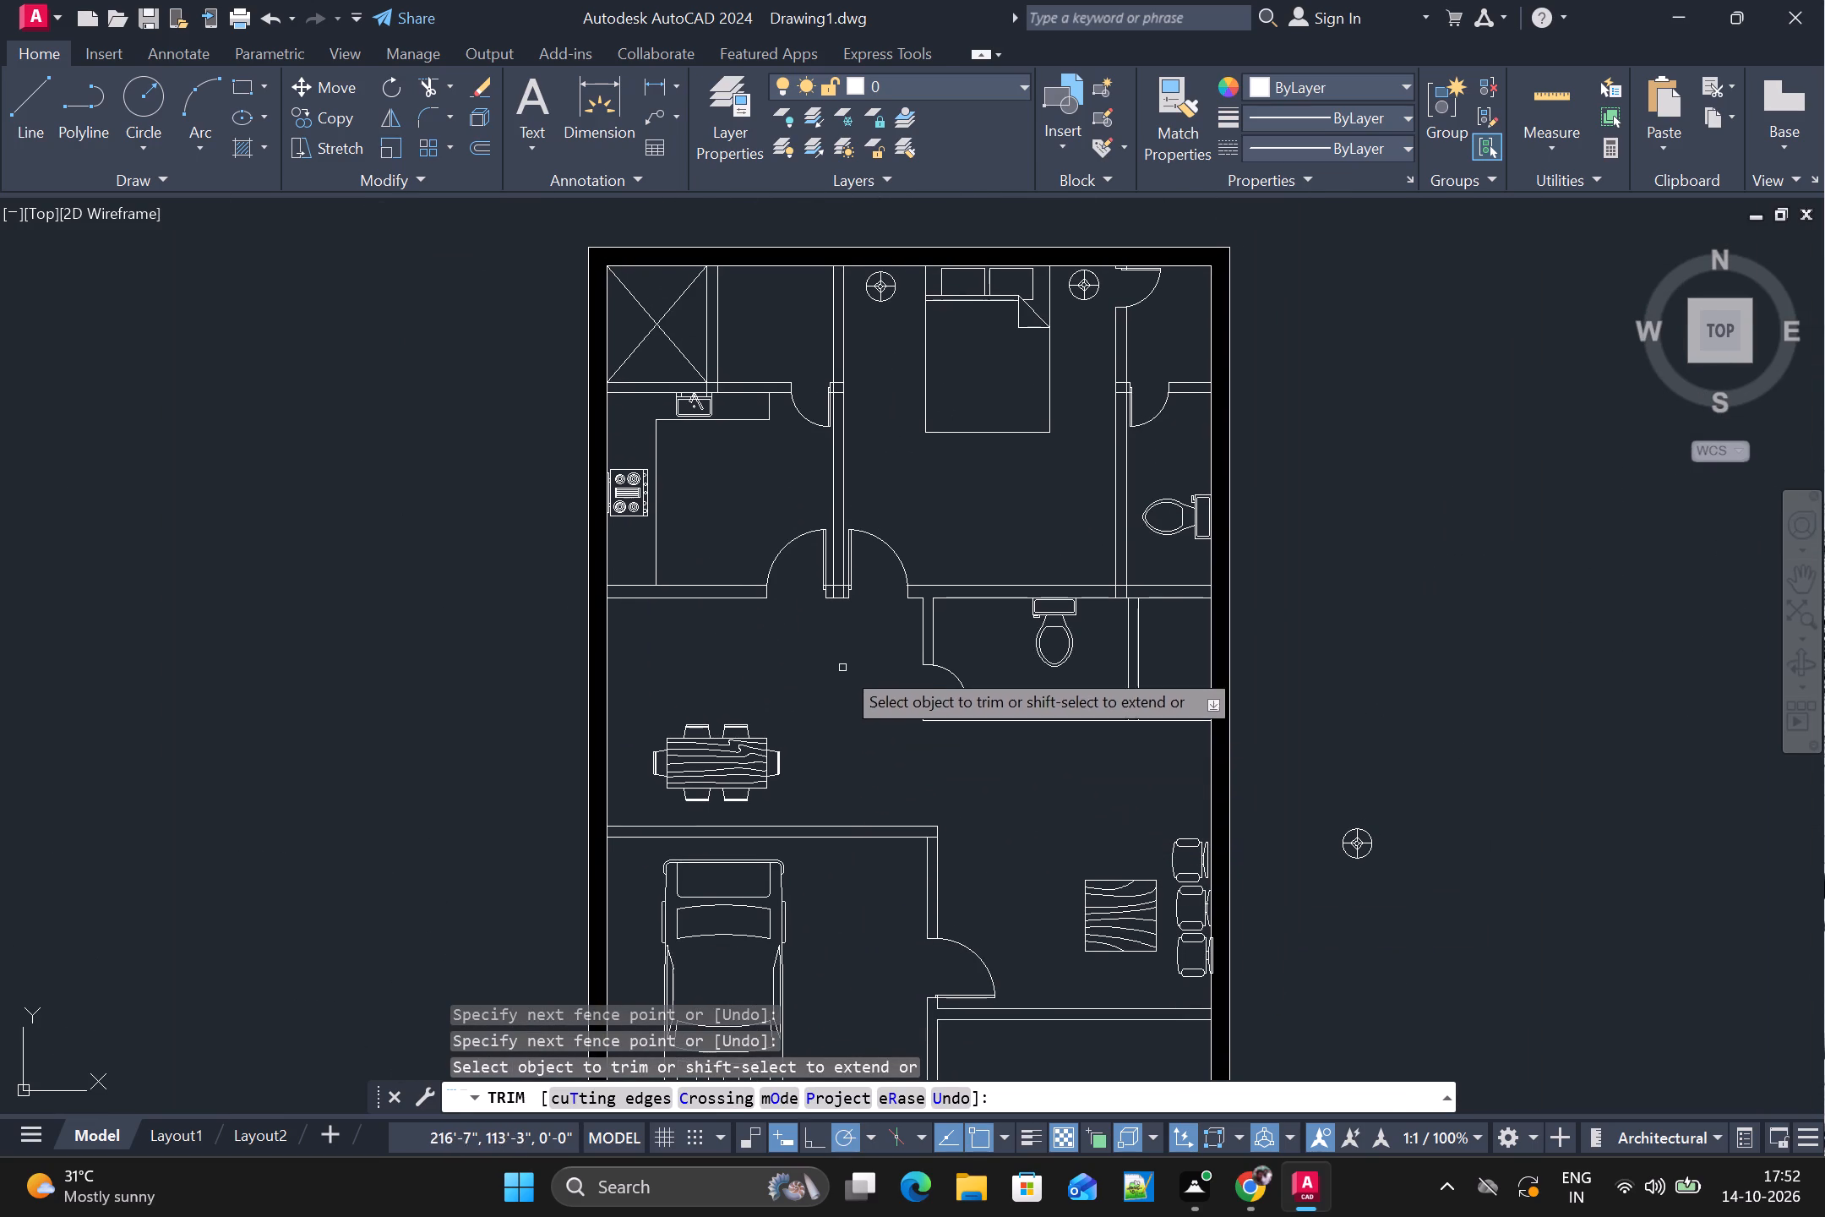
scroll(724, 314, "up", 1)
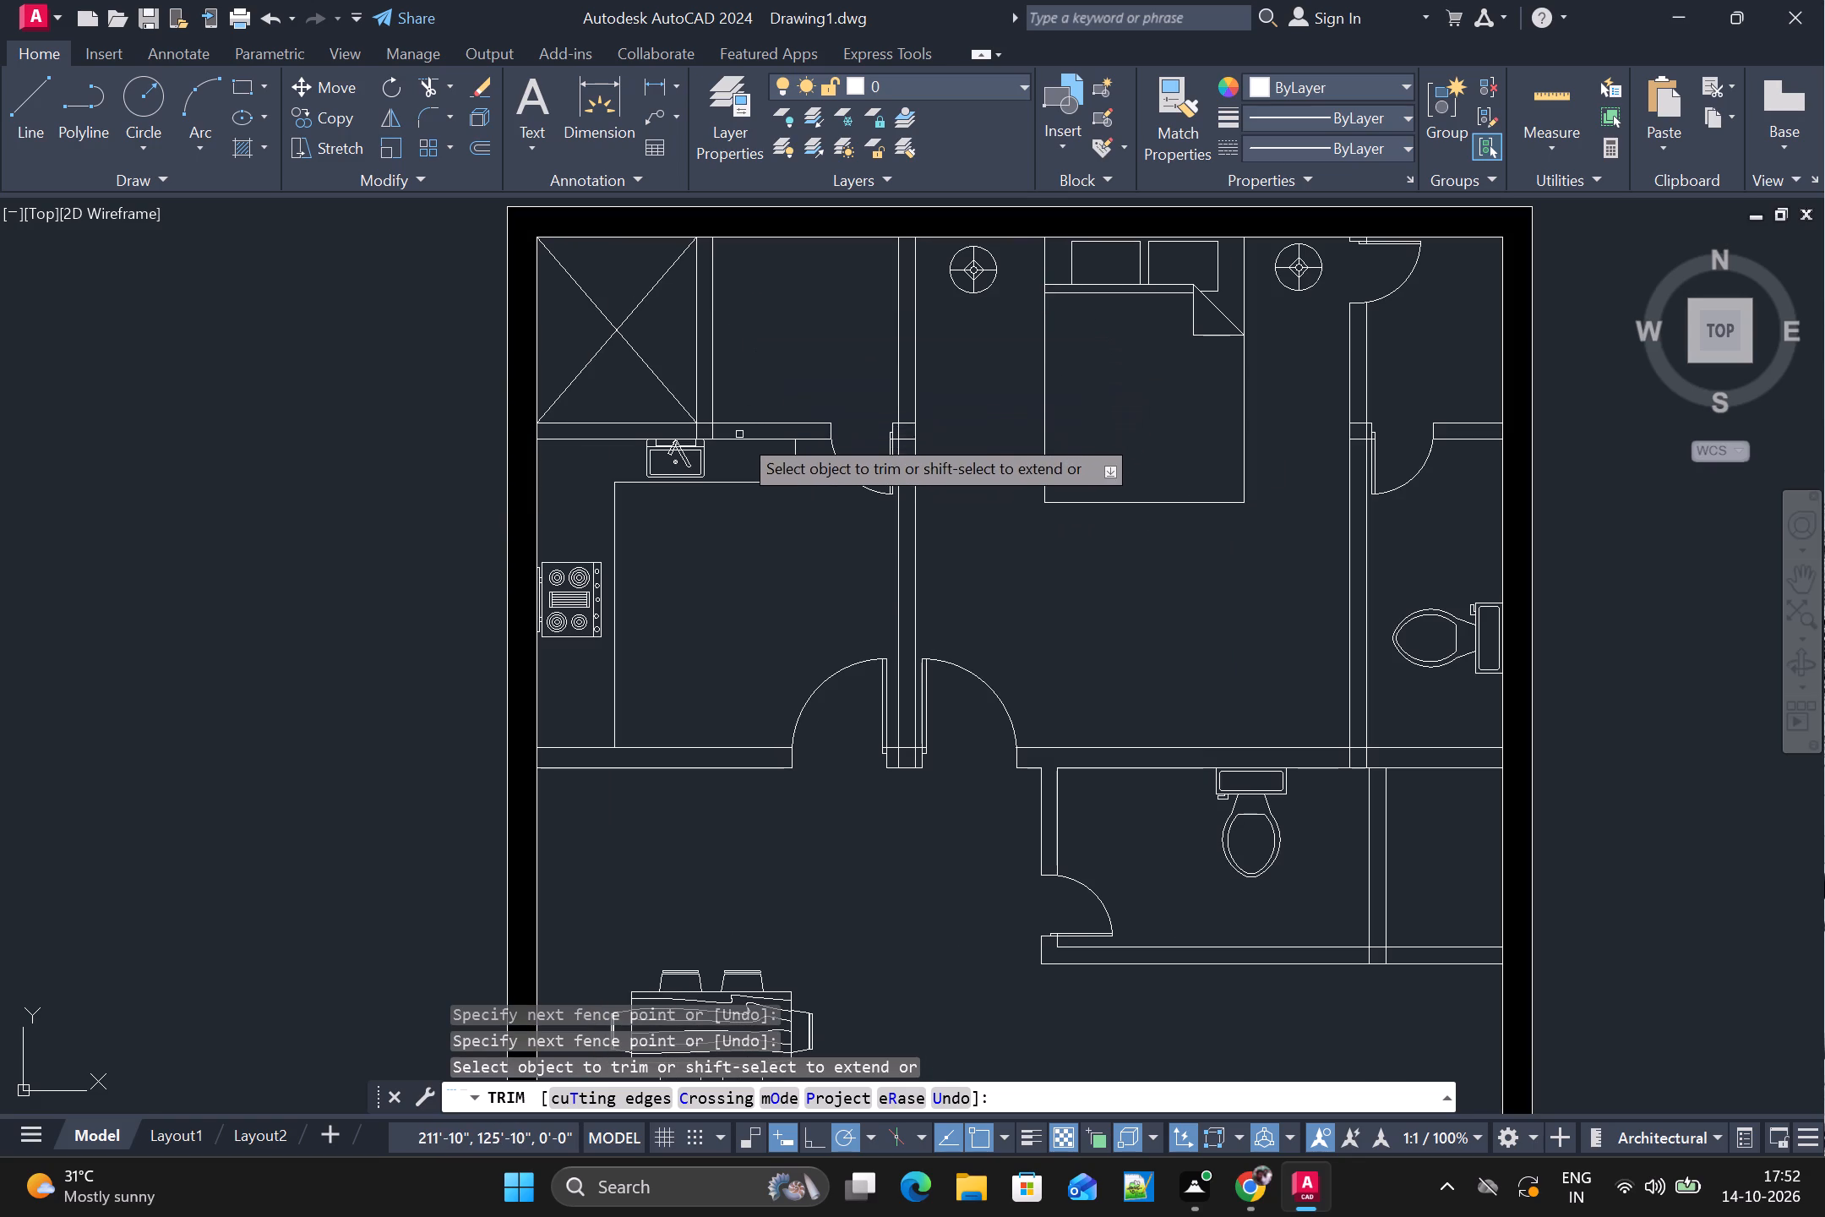
scroll(737, 434, "up", 3)
left_click_drag(689, 418, 537, 428)
left_click_drag(592, 363, 592, 391)
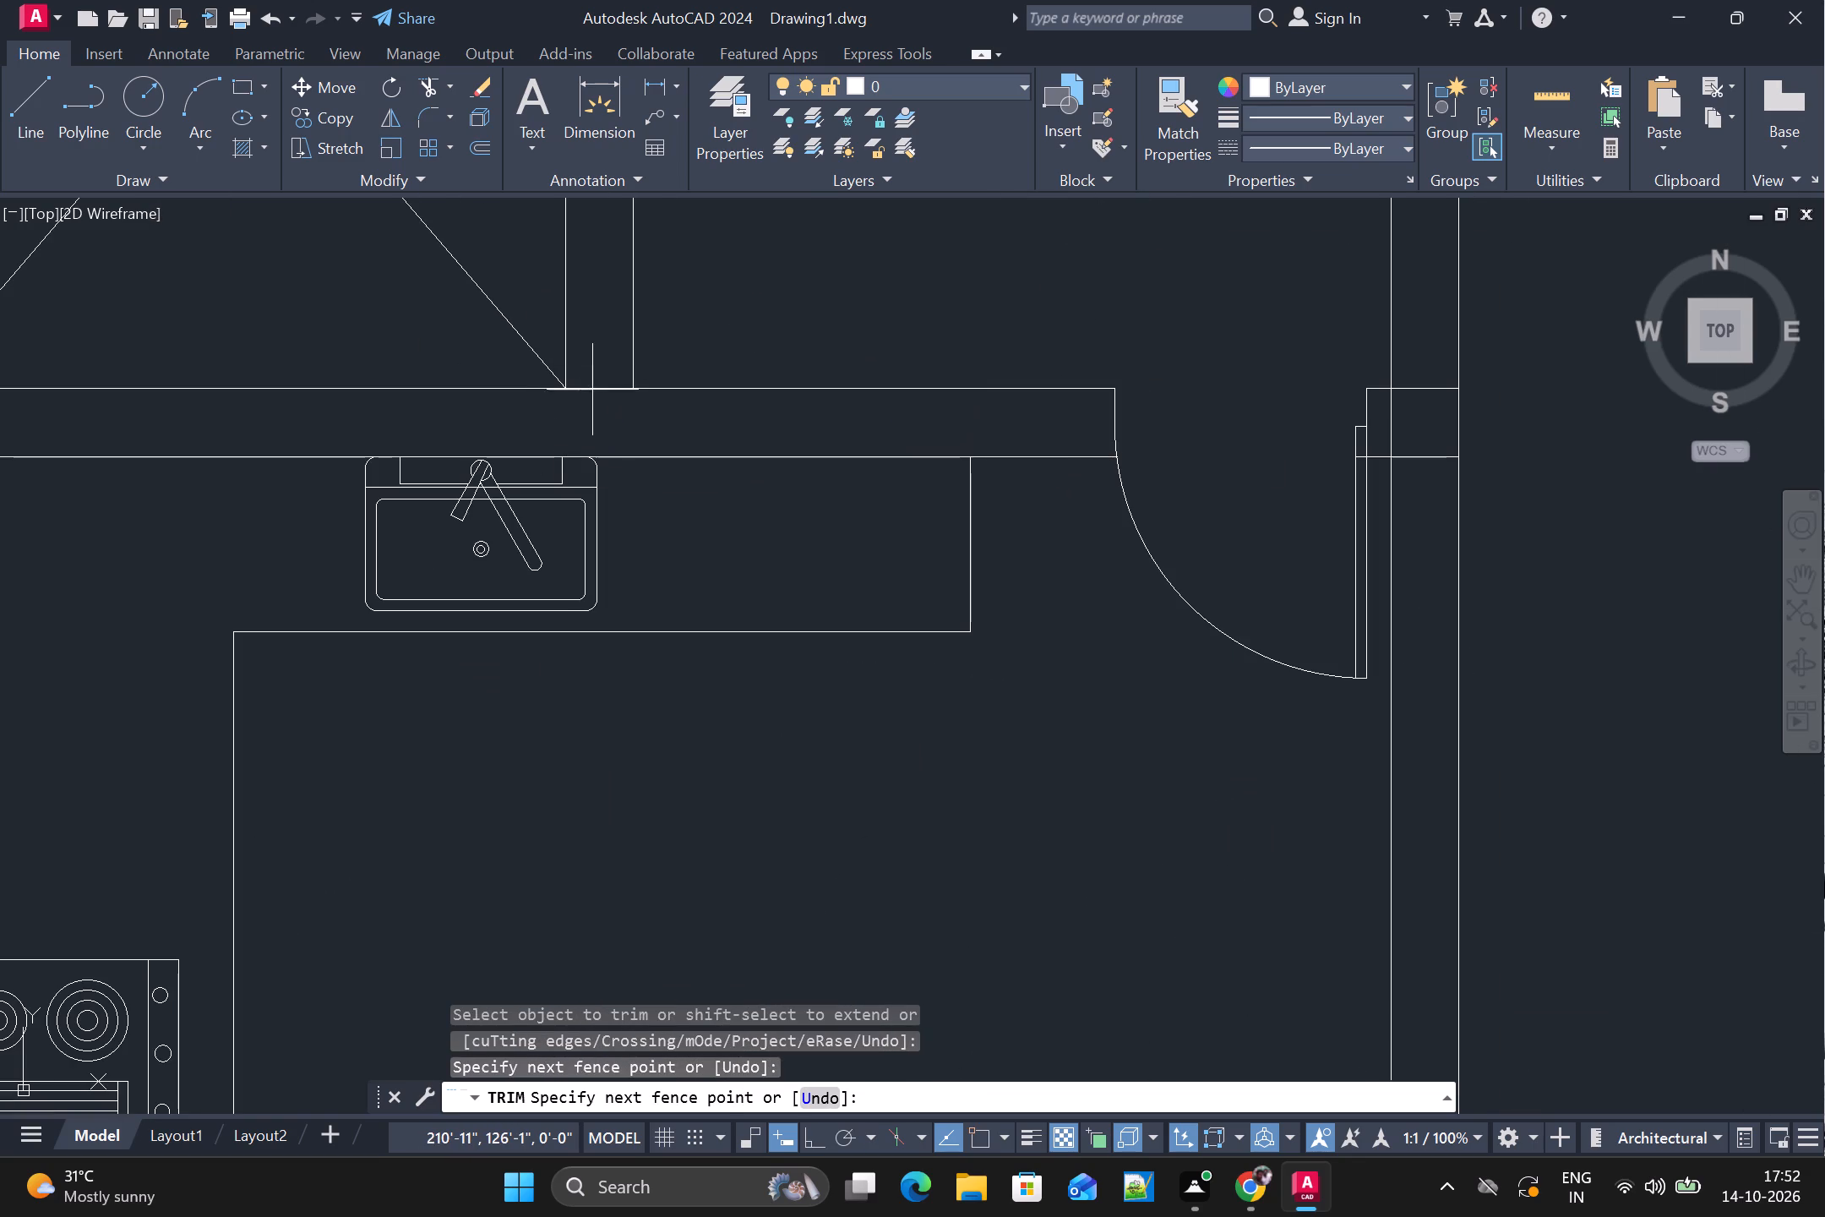
left_click_drag(592, 391, 592, 409)
scroll(972, 432, "down", 1)
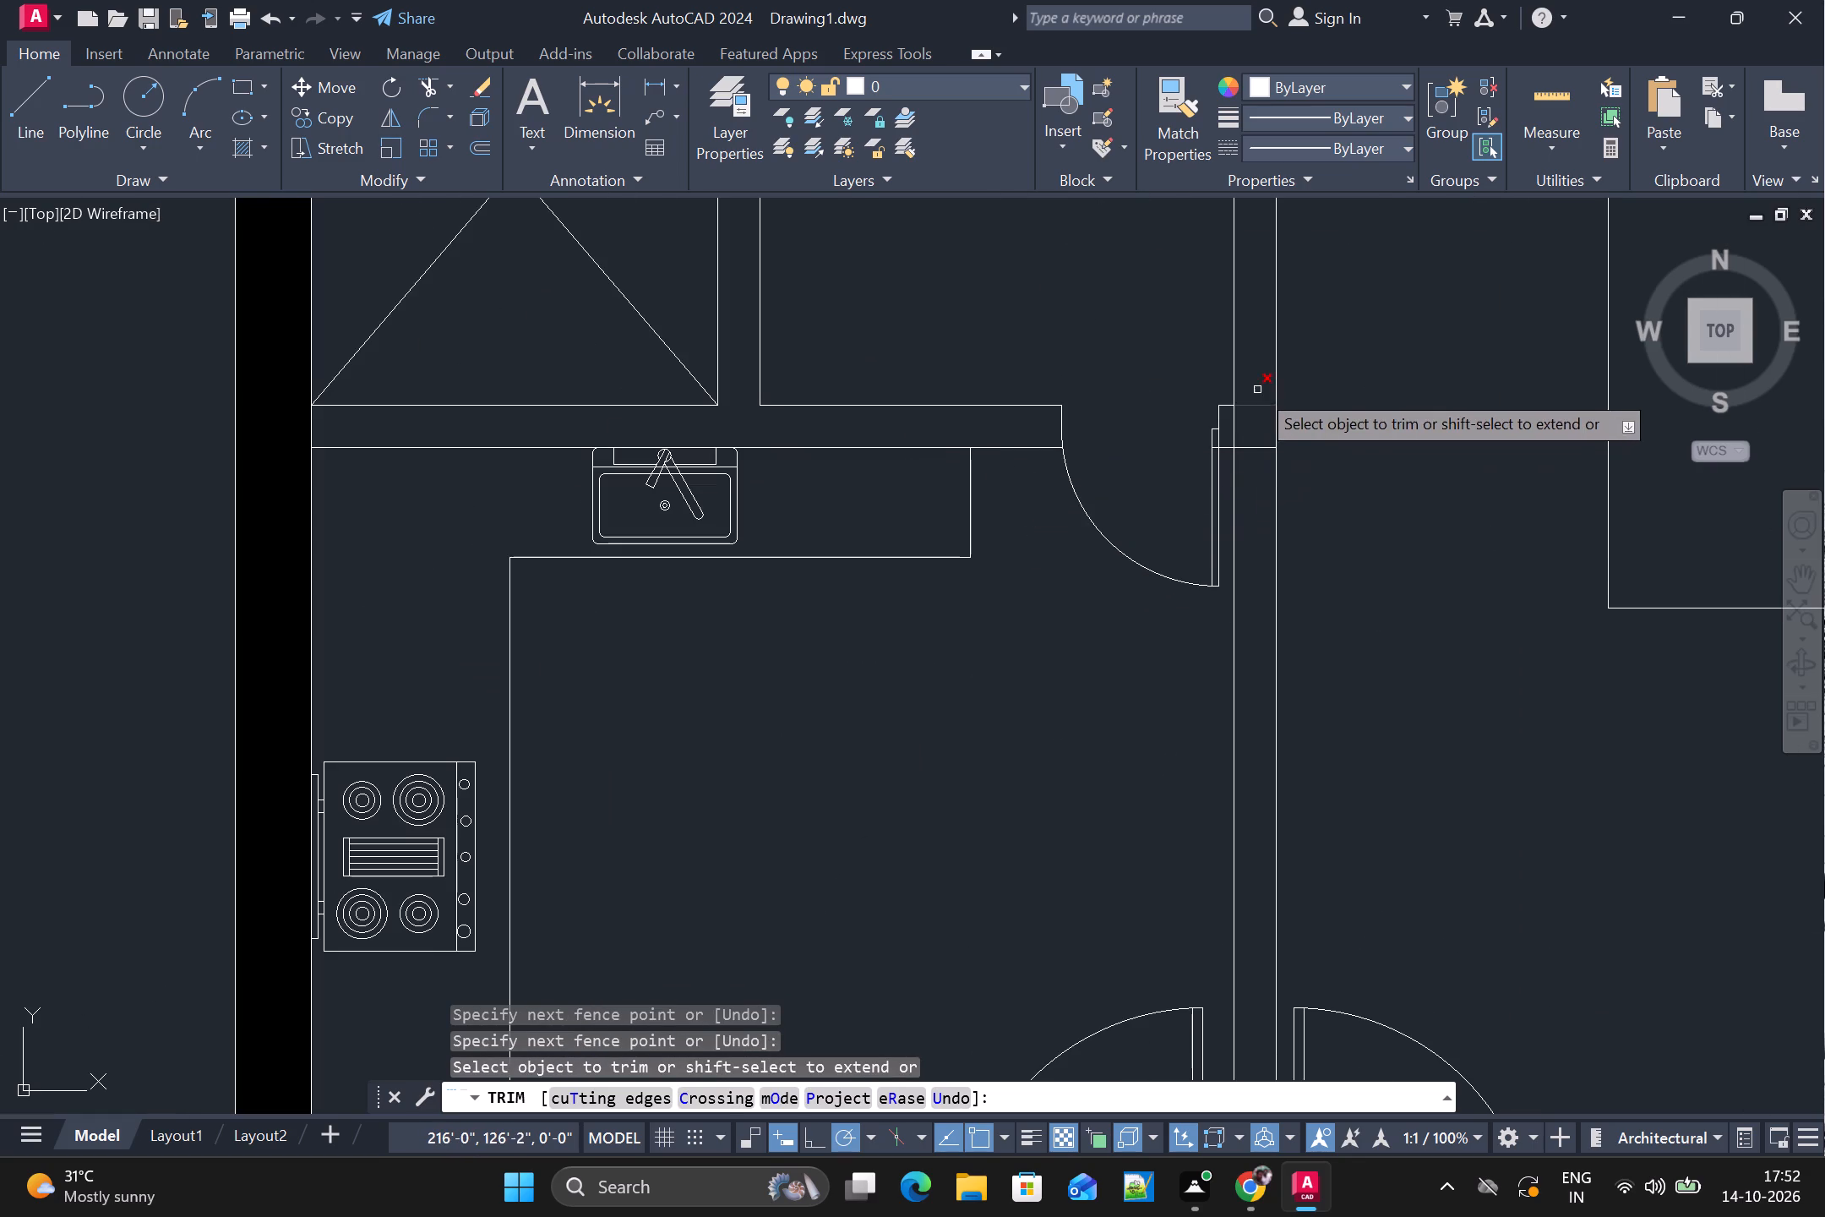
left_click_drag(1257, 376, 1258, 483)
left_click_drag(1251, 430, 1227, 429)
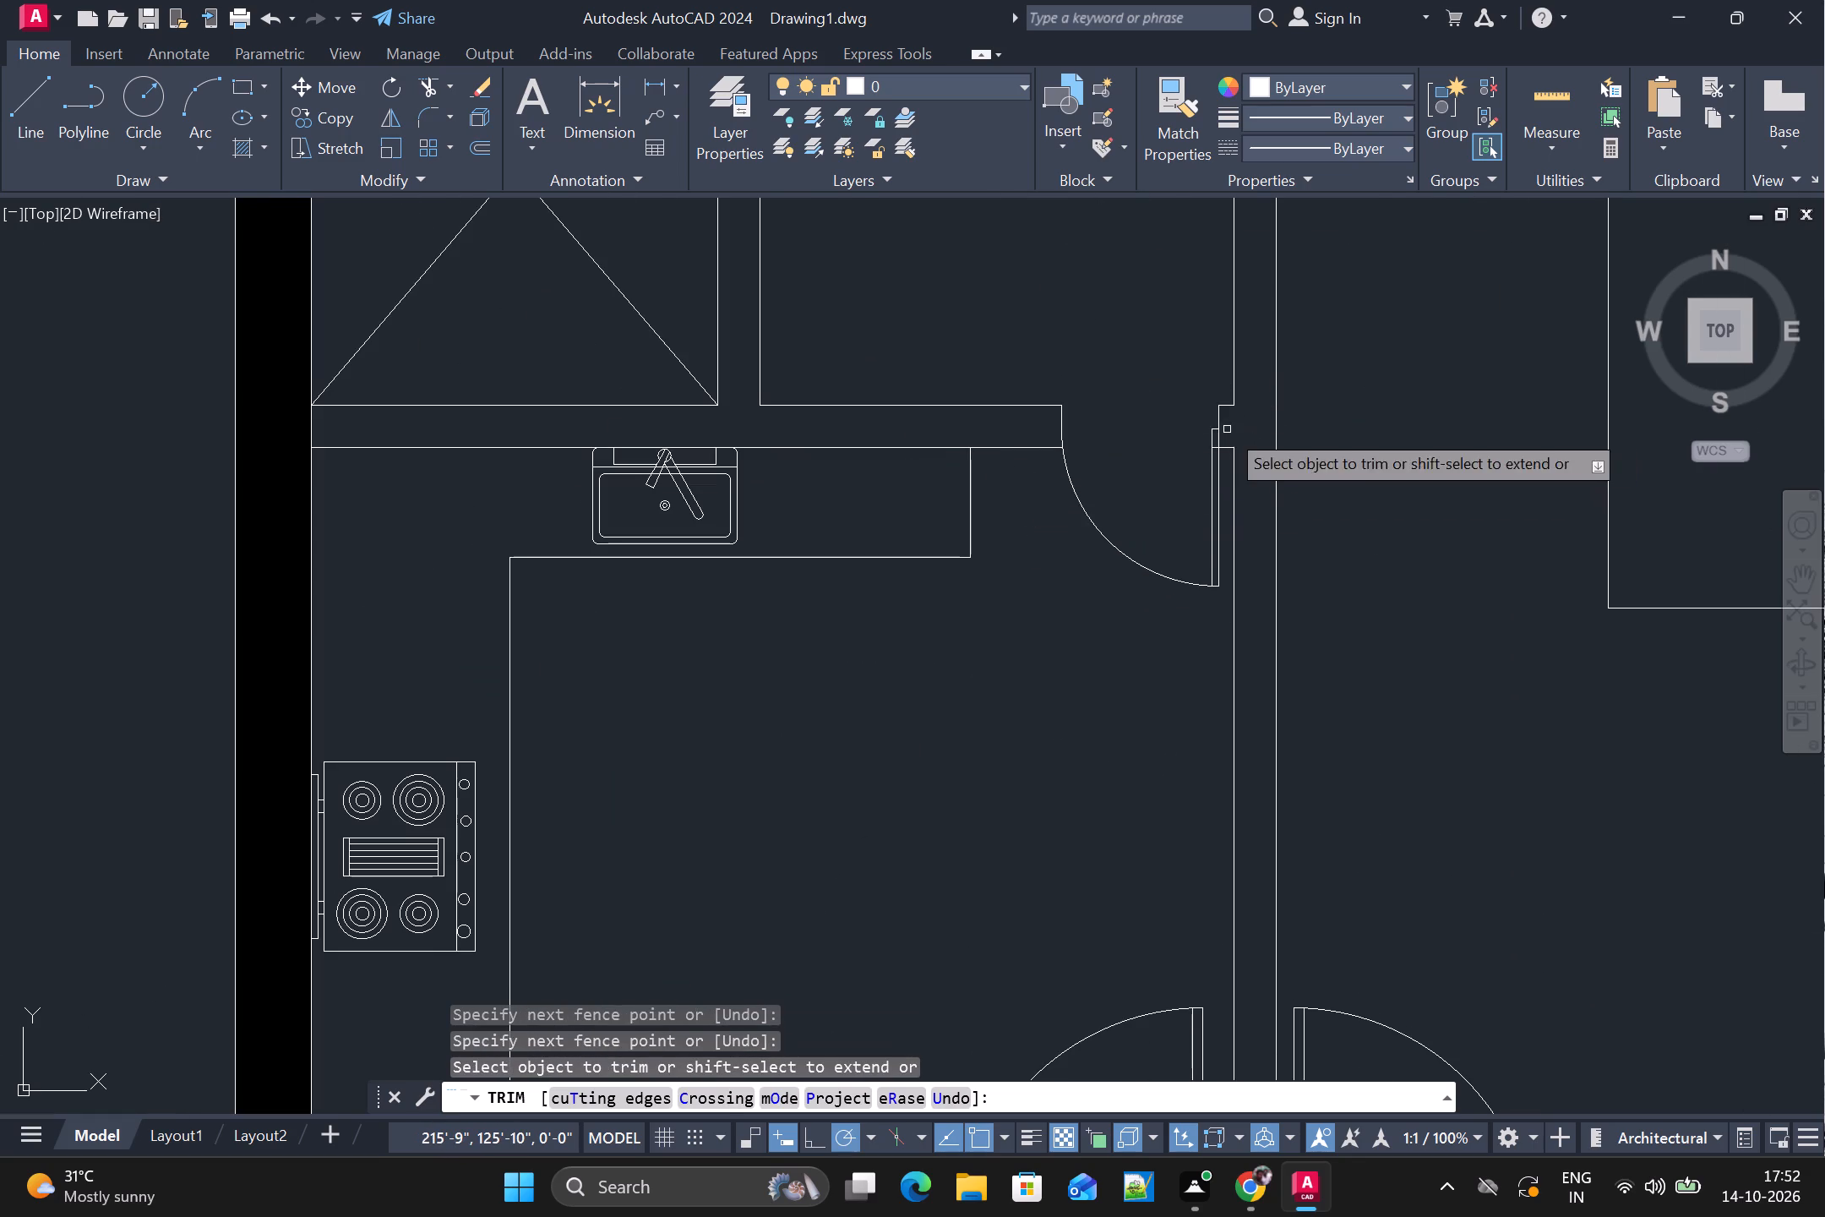
Trim the overlapping wall lines at the partition junction beside the upper-right toilet's door.
scroll(1238, 444, "down", 3)
scroll(1579, 456, "up", 3)
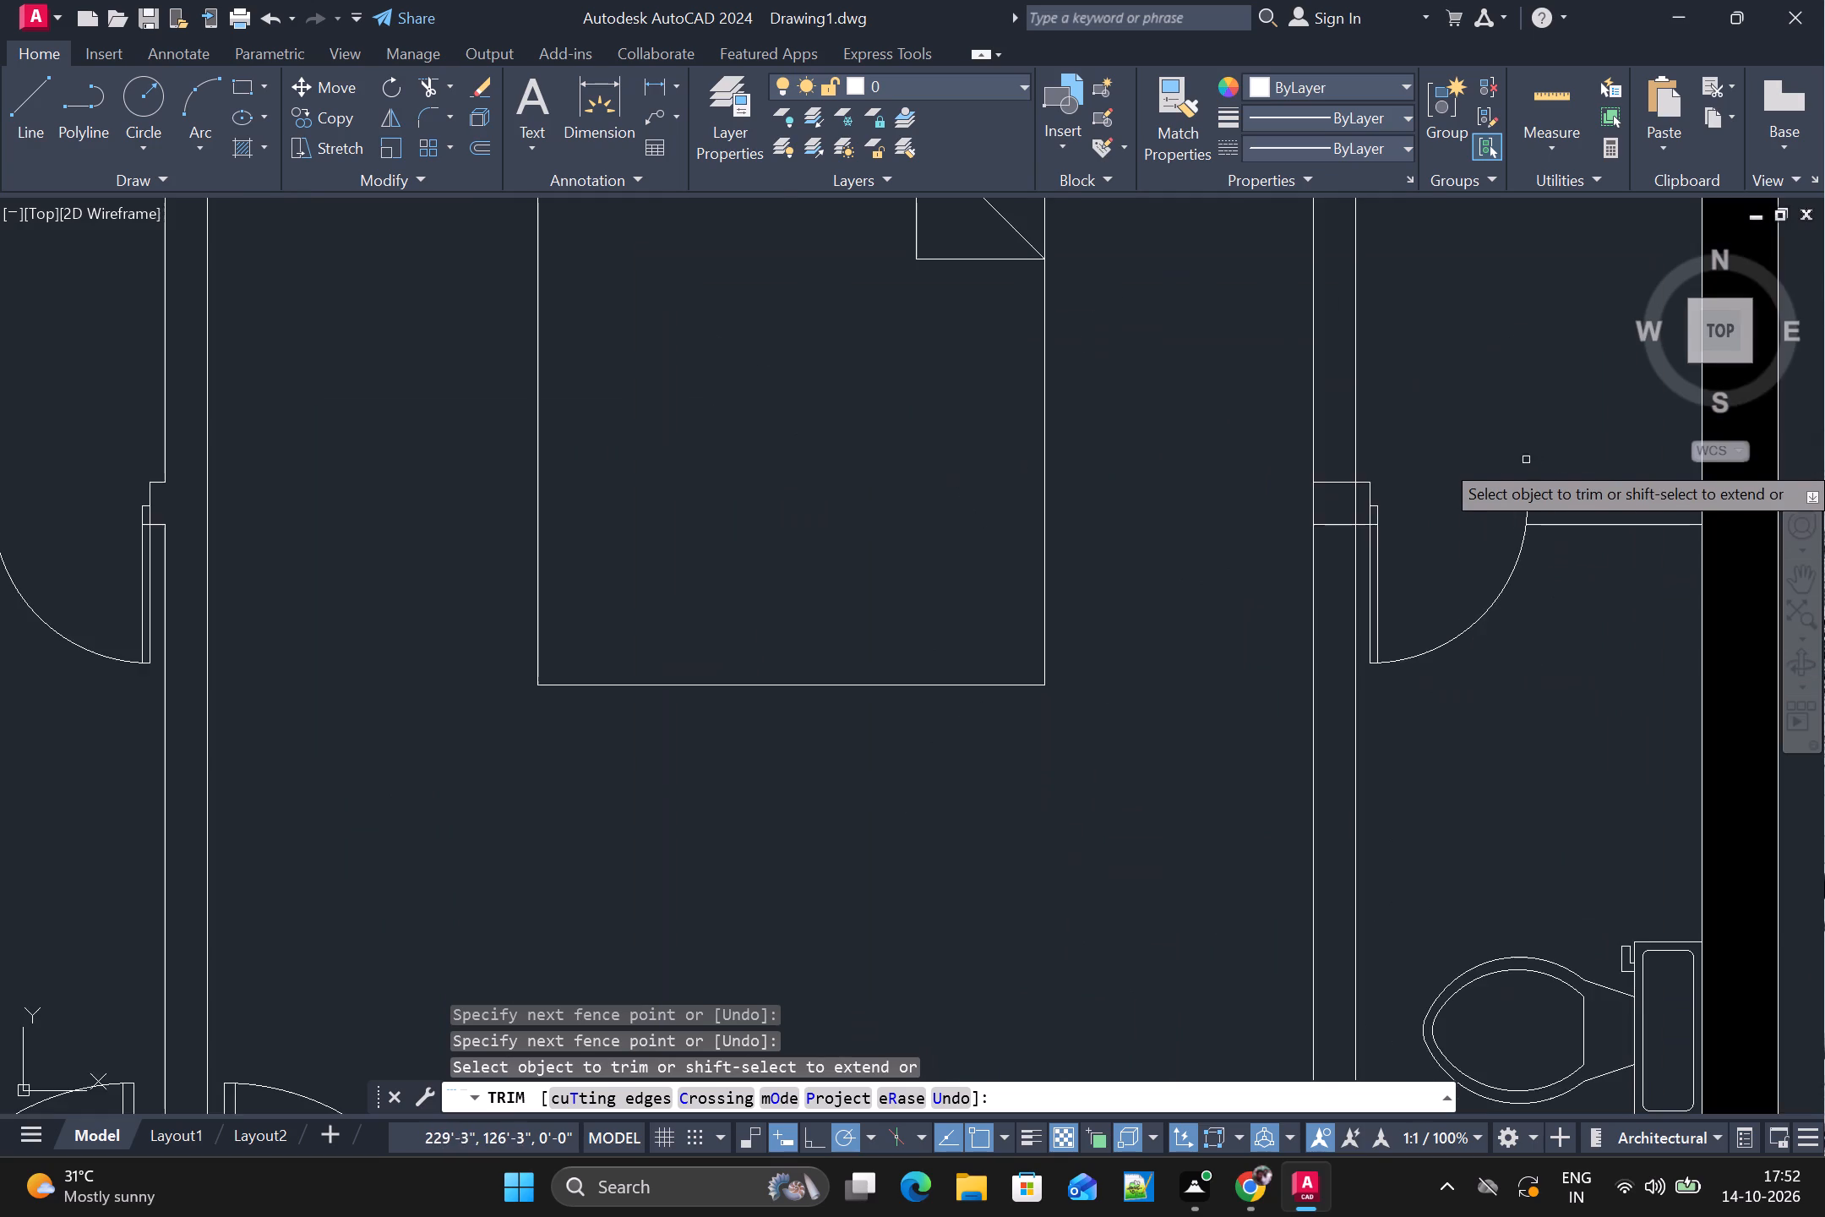
scroll(1481, 455, "up", 1)
left_click_drag(1247, 464, 1241, 598)
scroll(1218, 619, "down", 1)
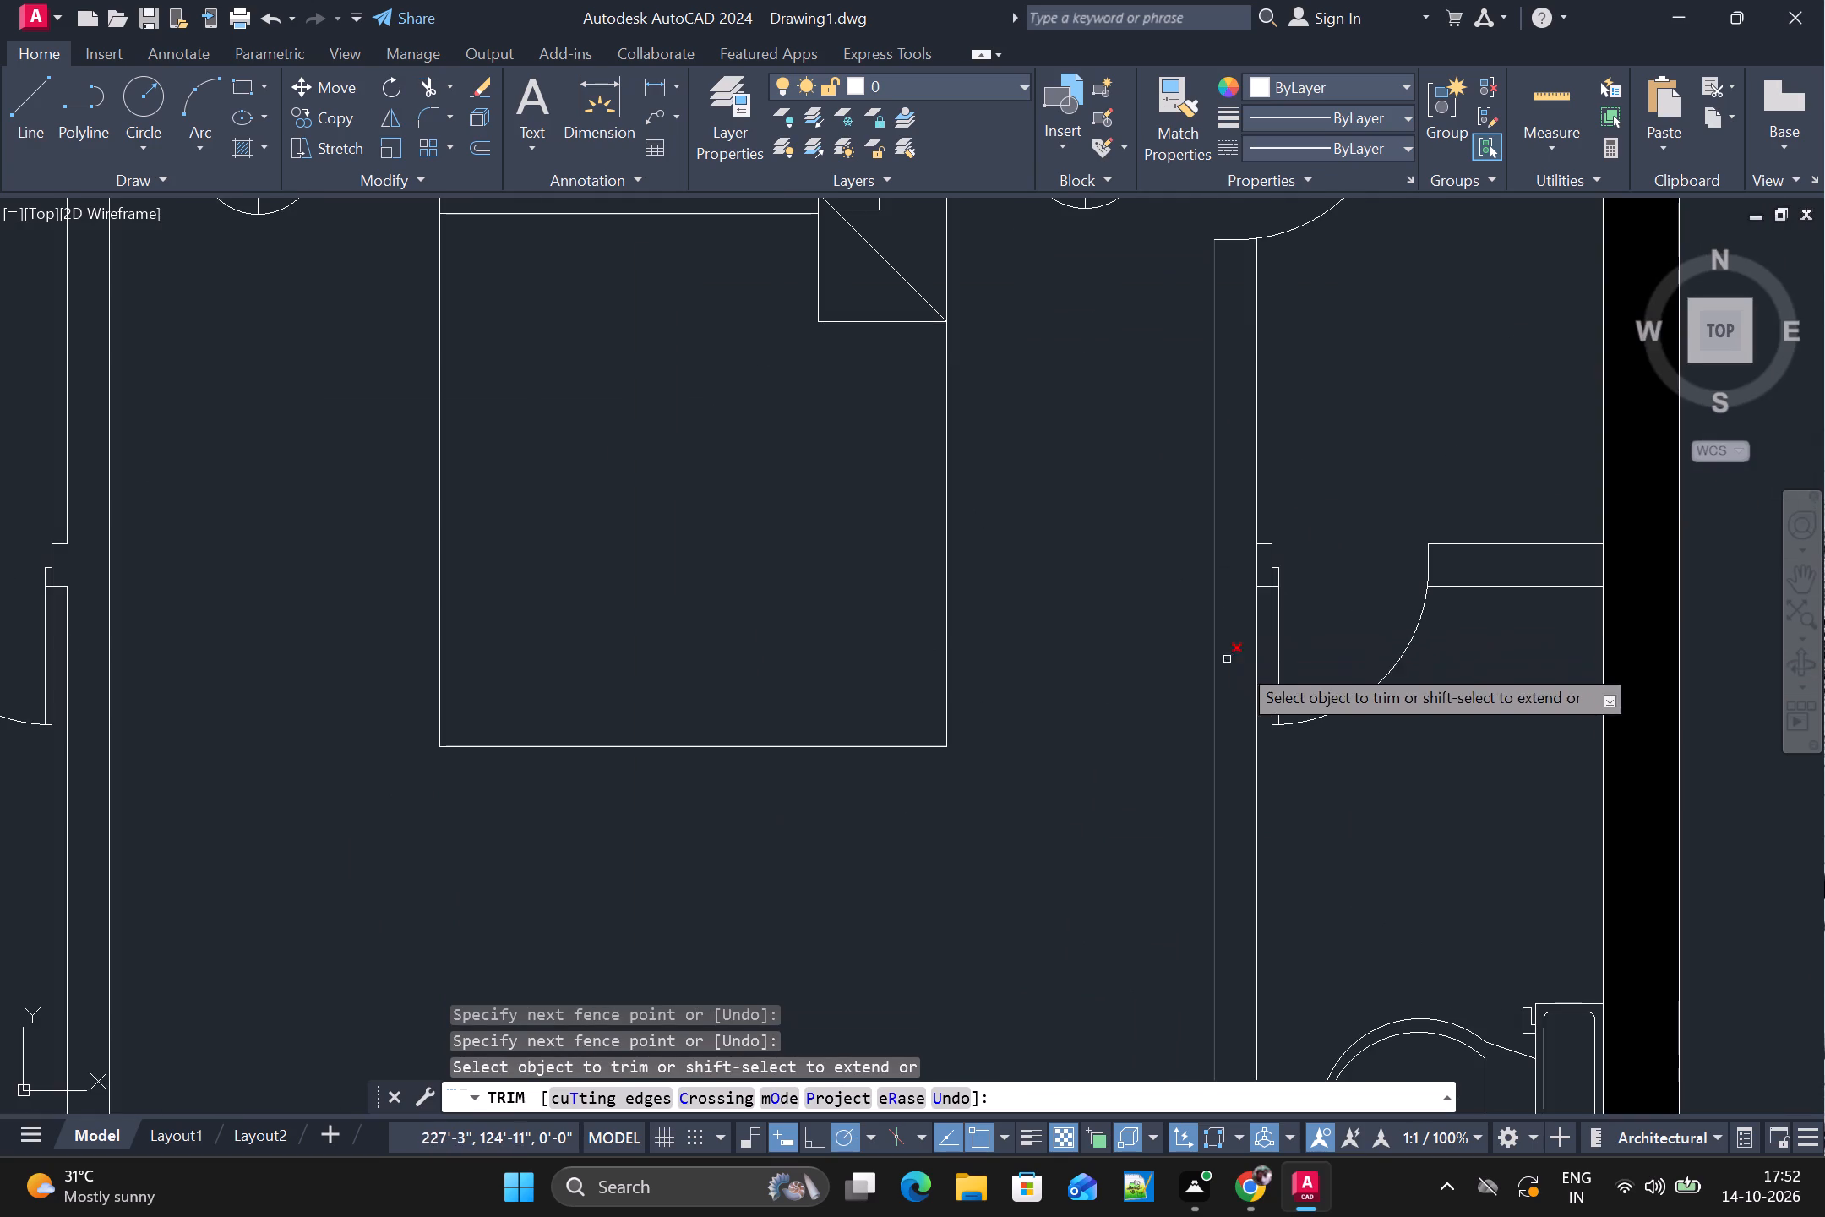
Trim the overlapping lines where the bedroom/toilet partition and the small right-hand room's partition meet the bedroom's lower wall.
scroll(1274, 669, "down", 1)
middle_click_drag(1368, 772, 1351, 541)
scroll(1359, 626, "down", 1)
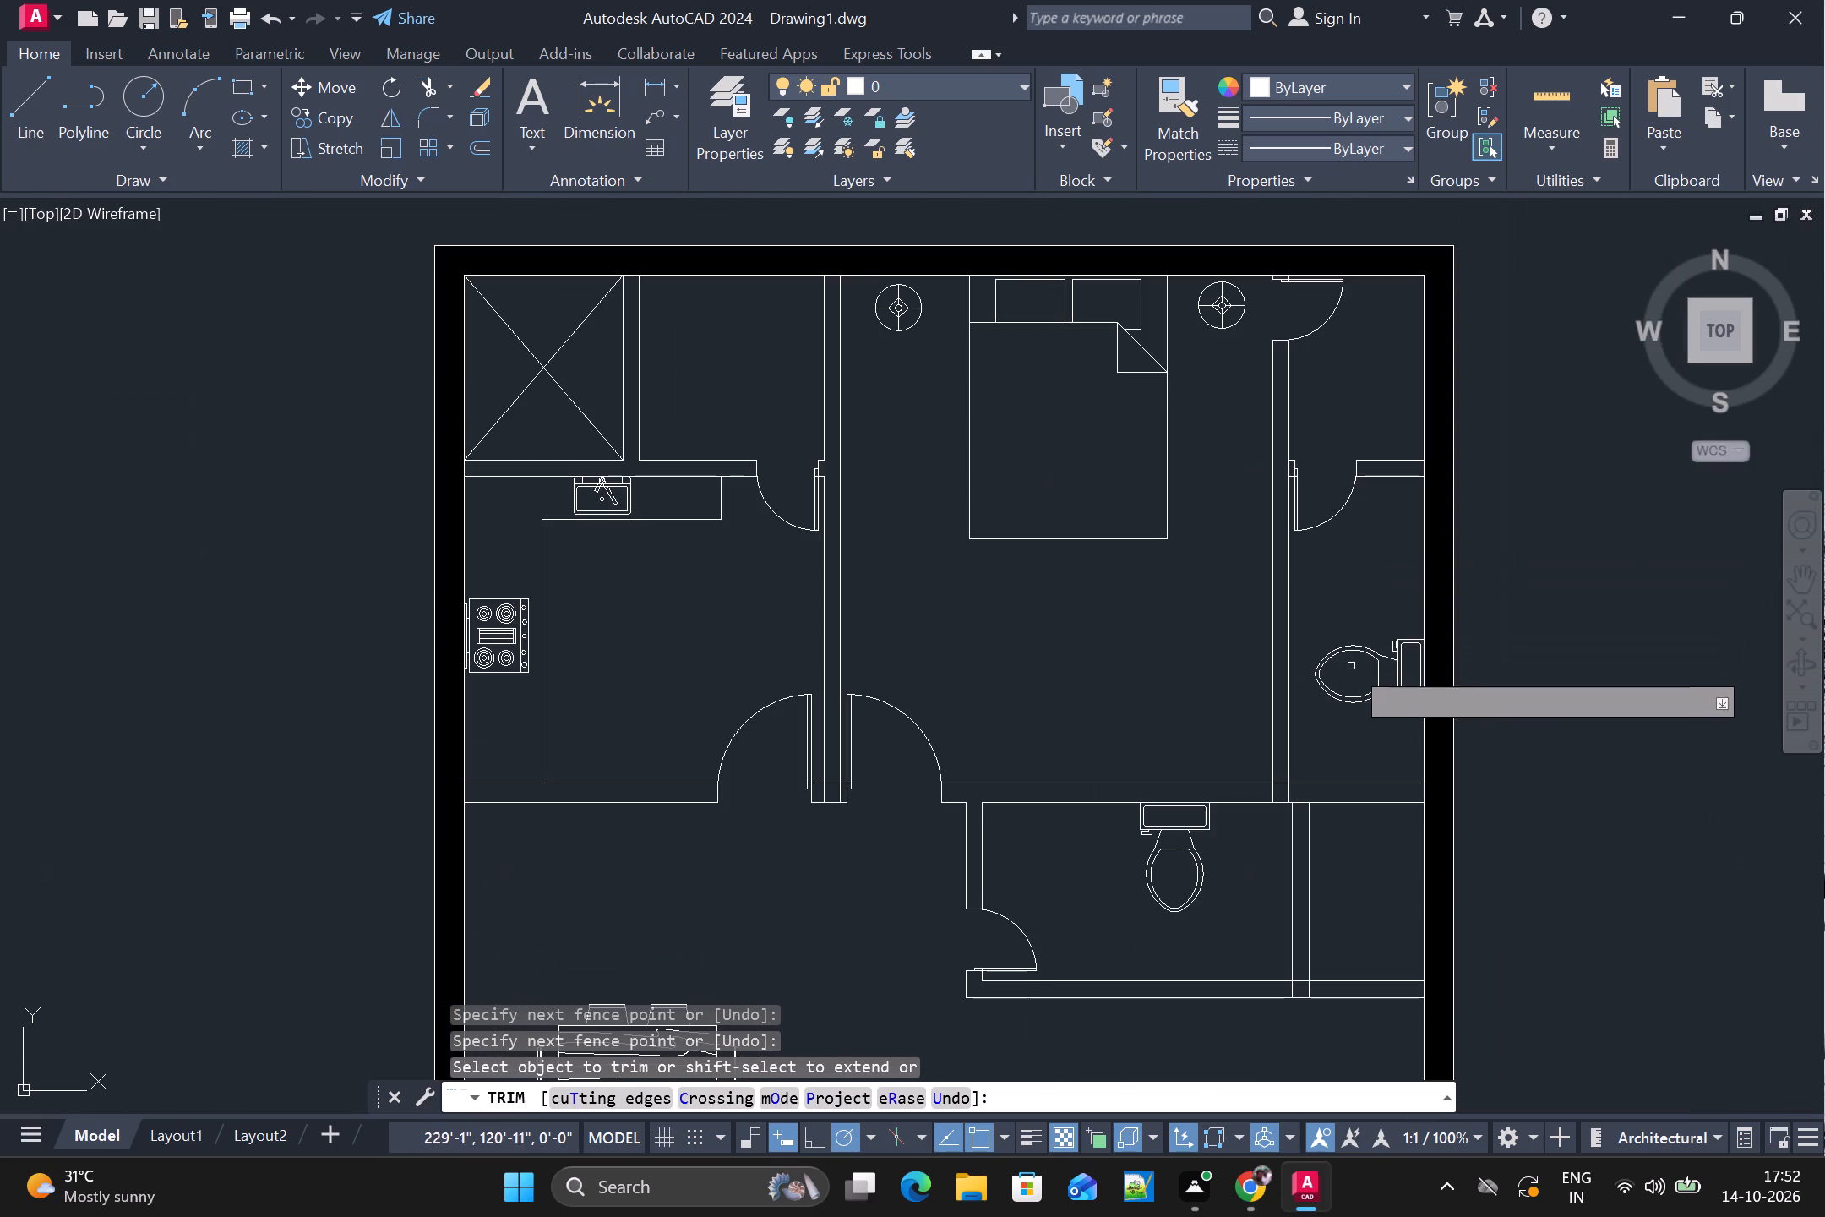
scroll(1339, 776, "up", 2)
left_click_drag(1240, 831, 1127, 850)
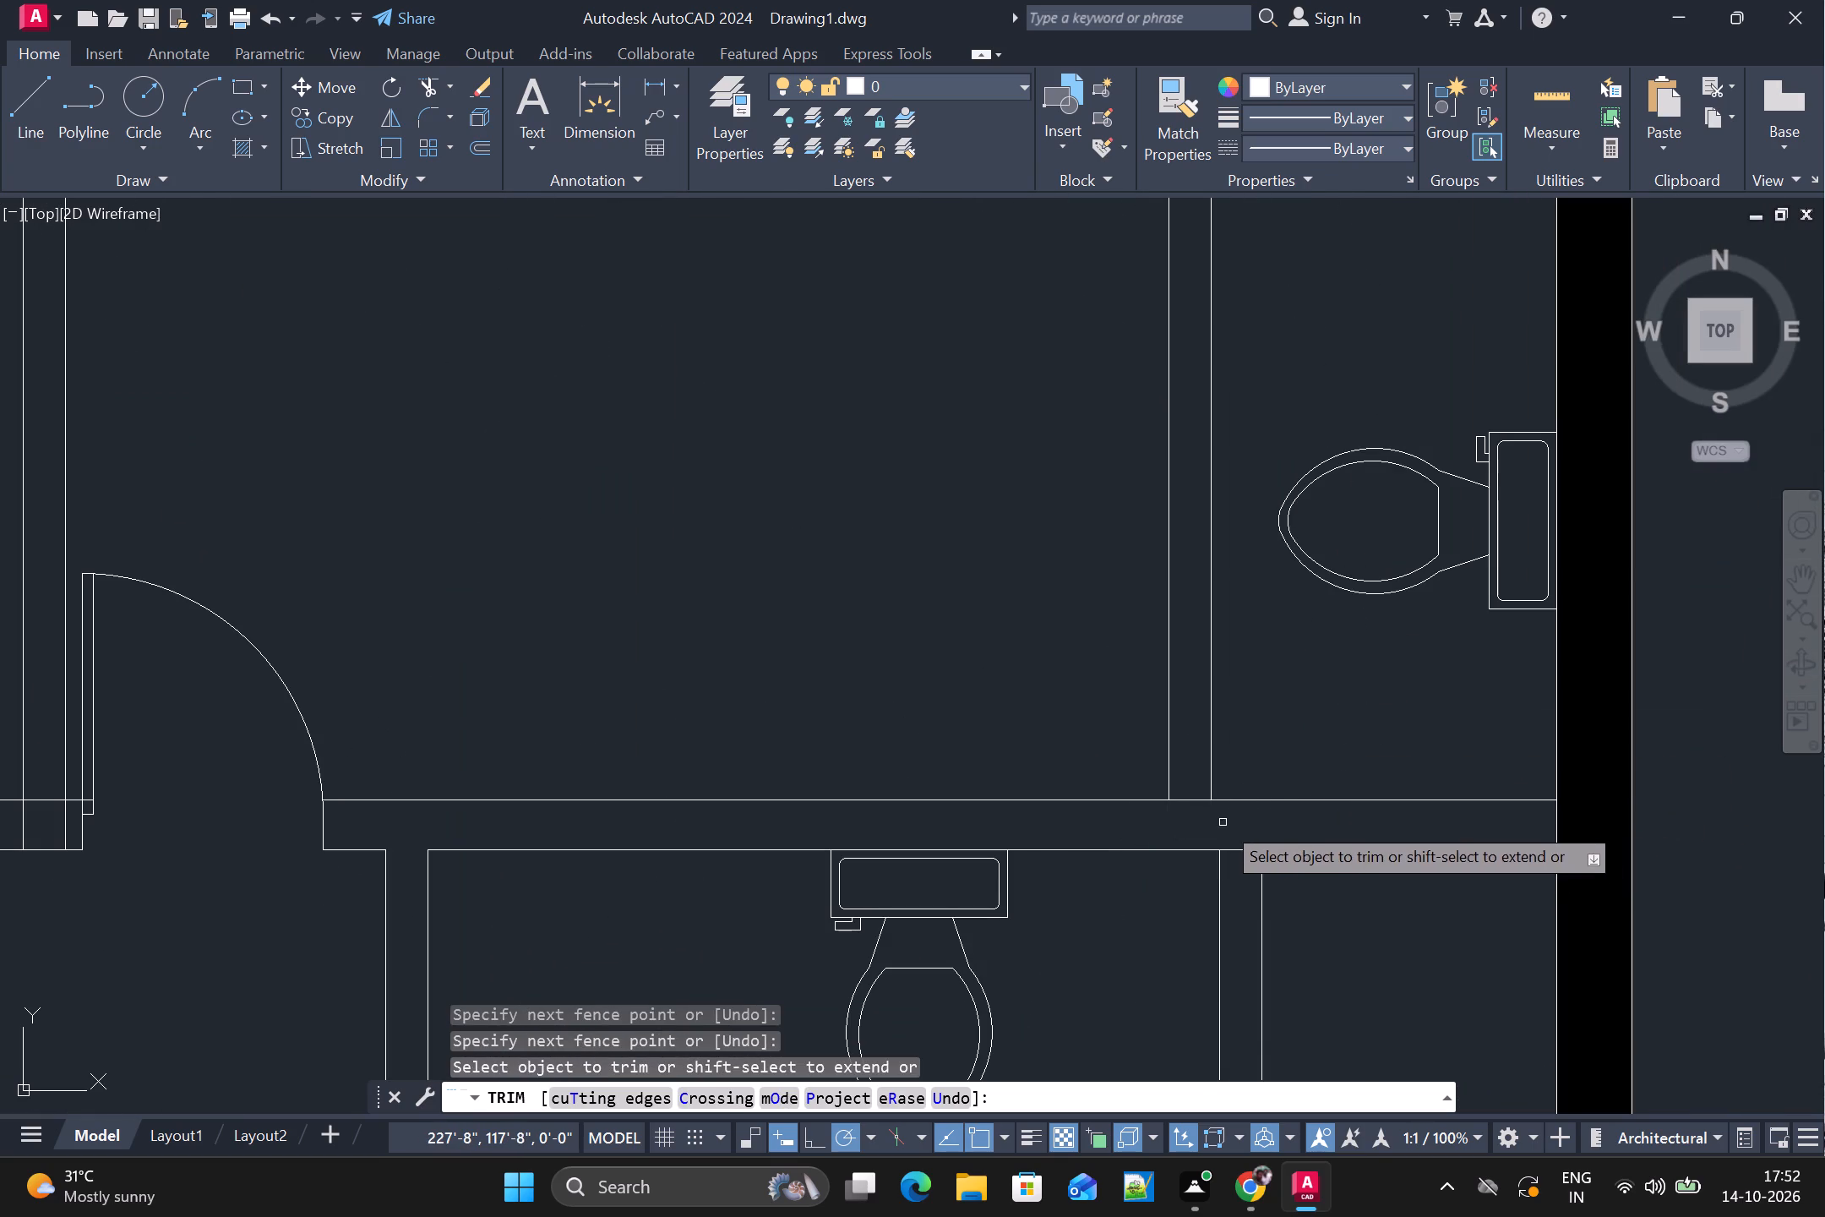
left_click_drag(1223, 829, 1227, 872)
Trim the overlapping lines where the partition between the middle toilet and the small right-hand room meets their lower wall, undoing any wrong cut.
scroll(1226, 887, "down", 3)
middle_click_drag(1229, 968, 1227, 812)
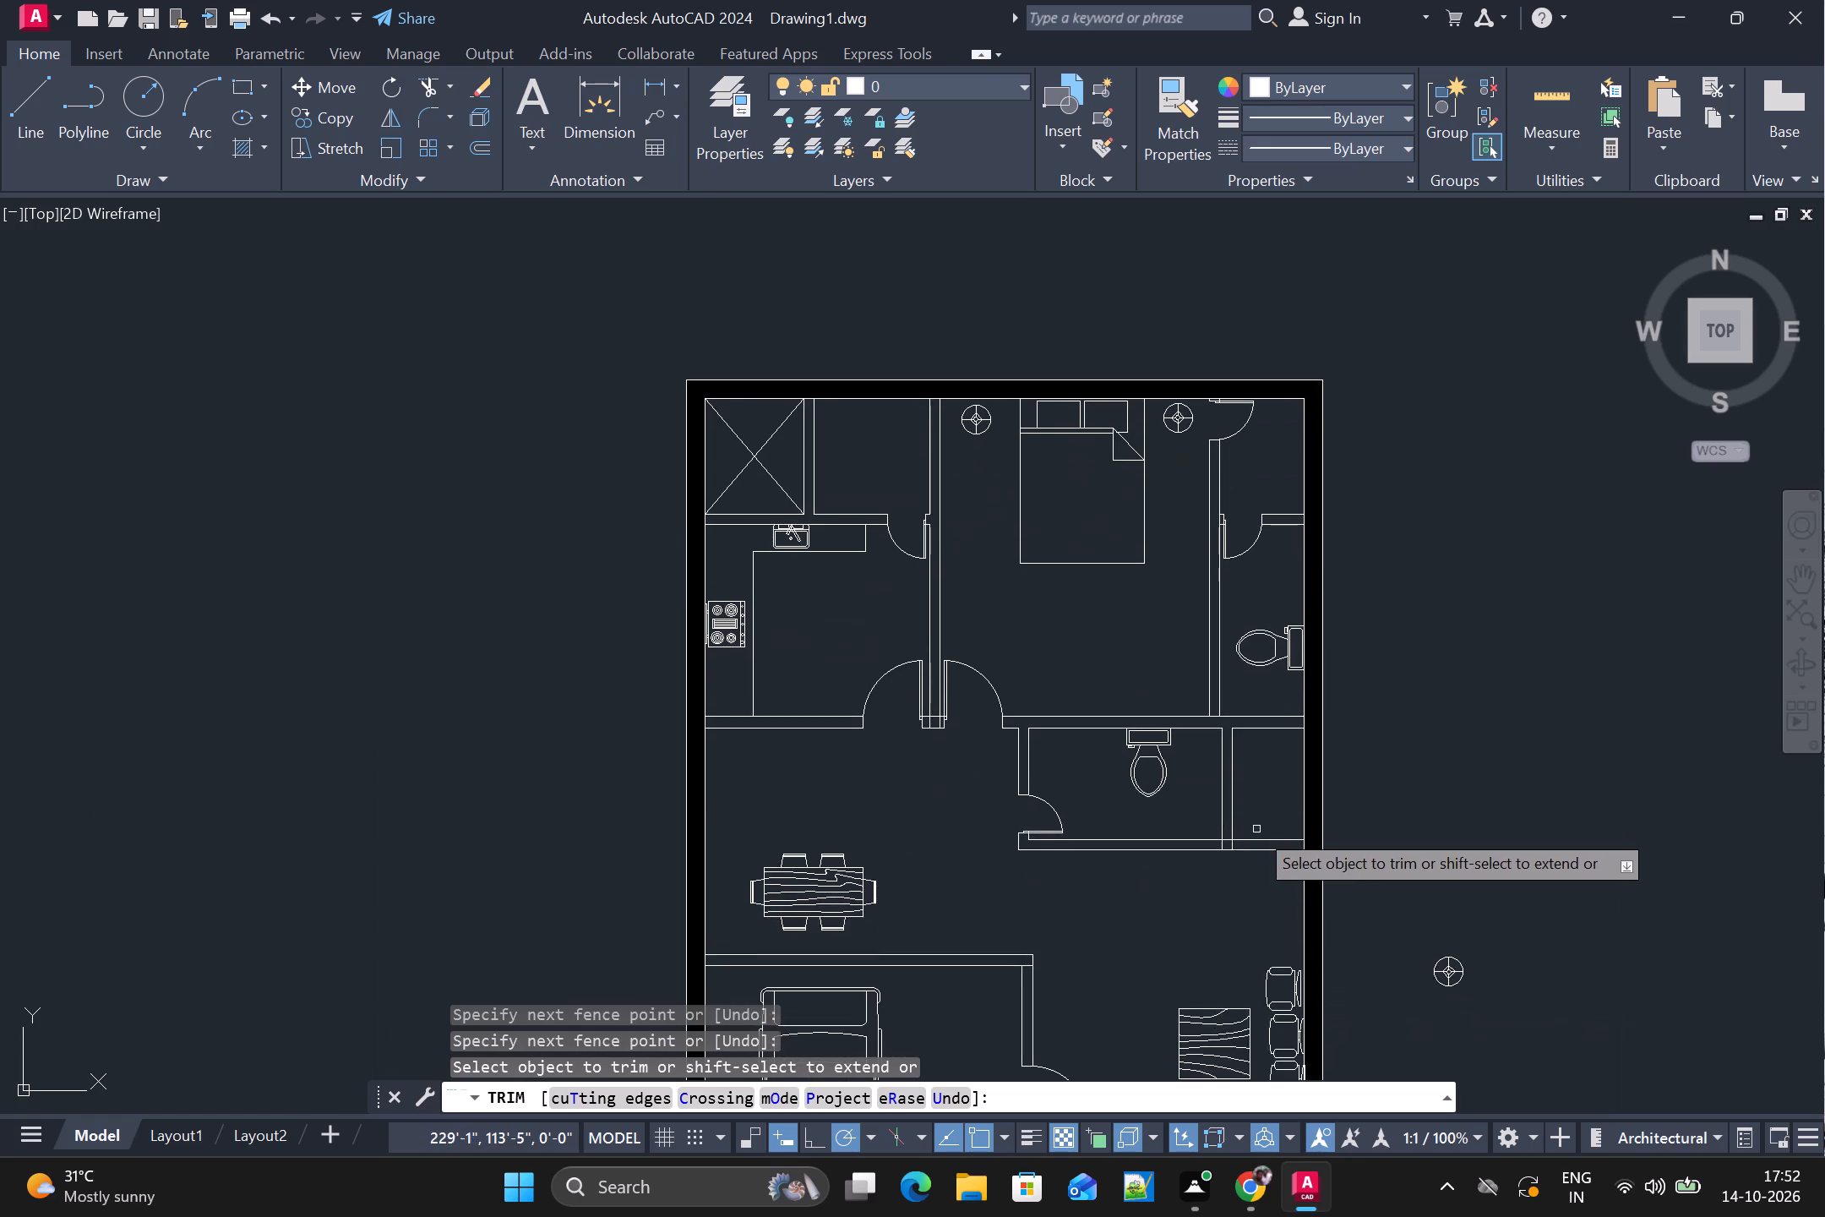
scroll(1250, 833, "up", 2)
left_click(1177, 868)
left_click(1218, 867)
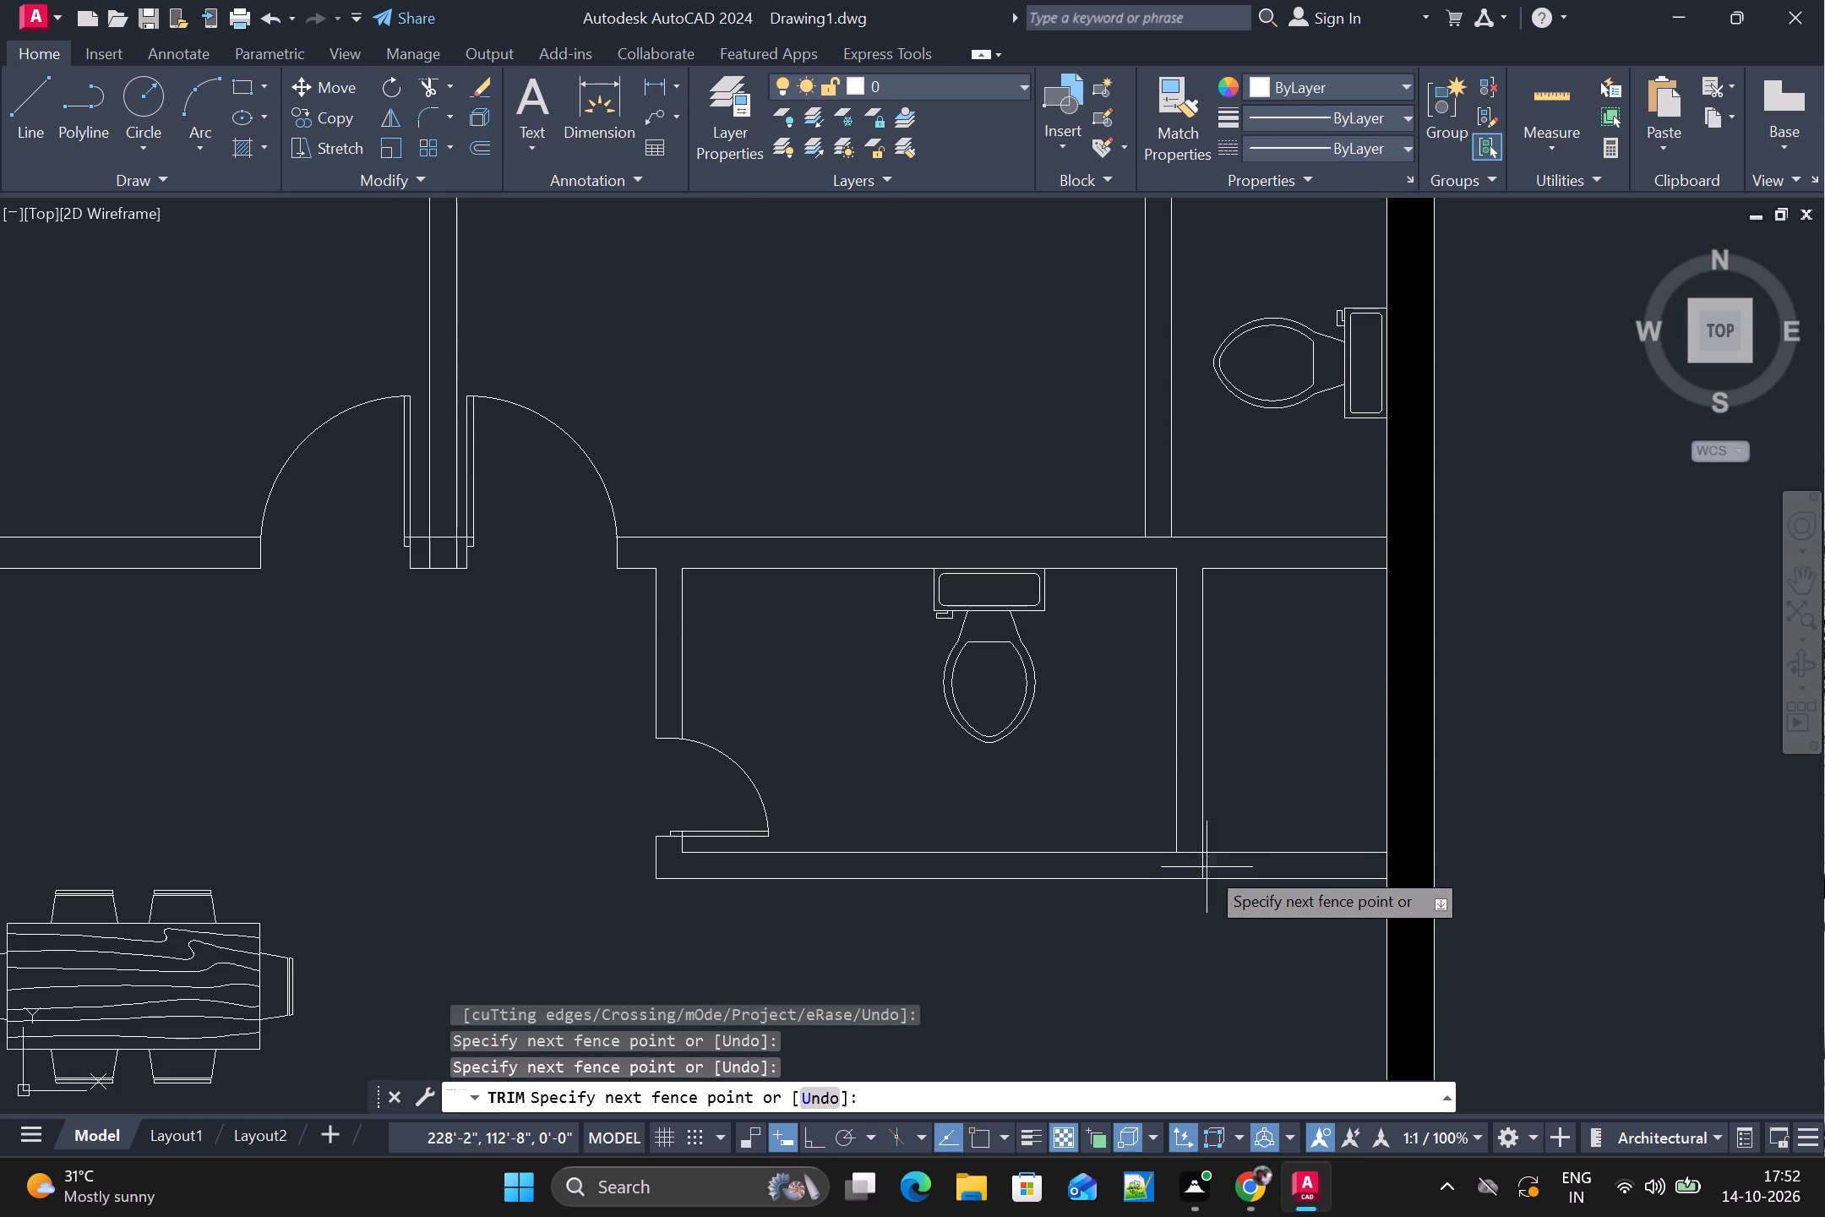
left_click(1194, 844)
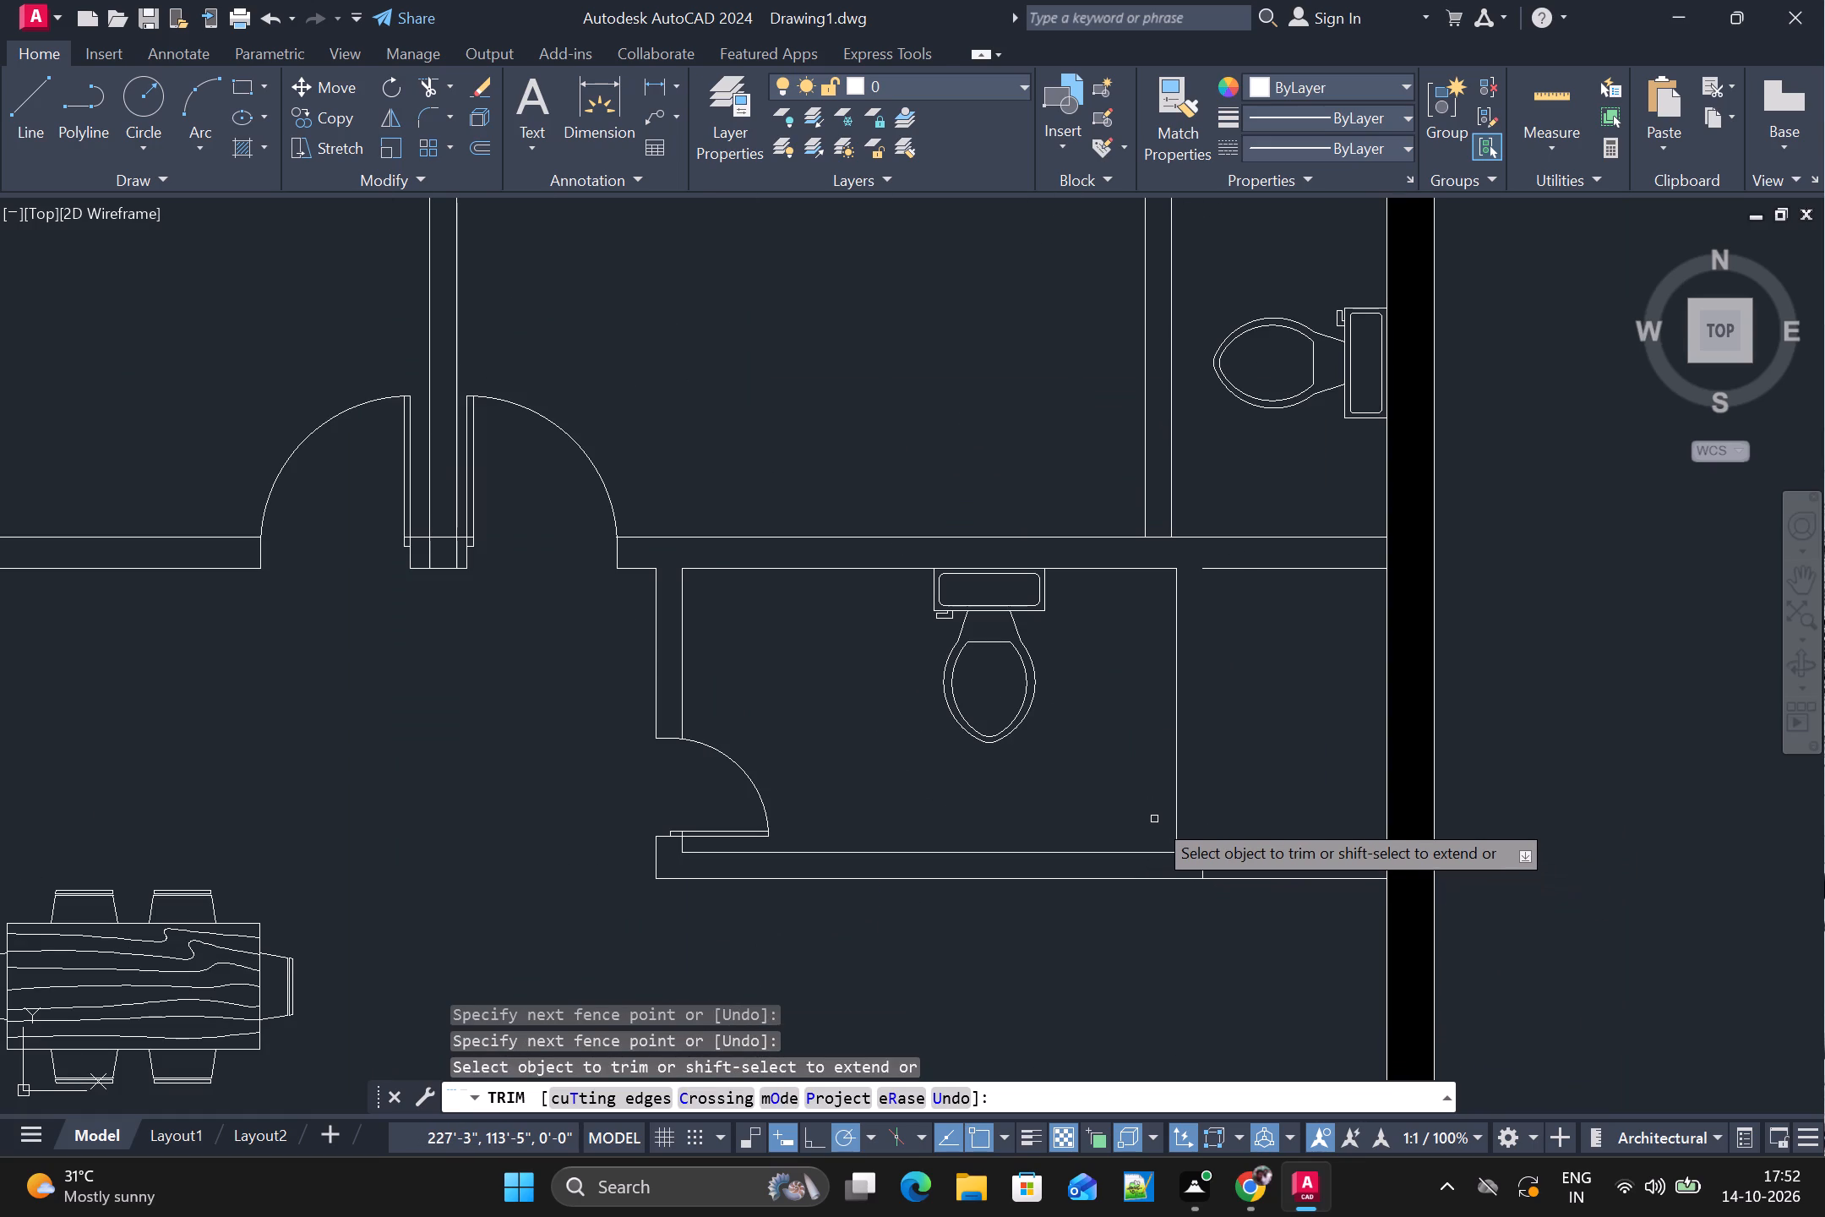
key("ctrl+z")
scroll(1378, 856, "up", 3)
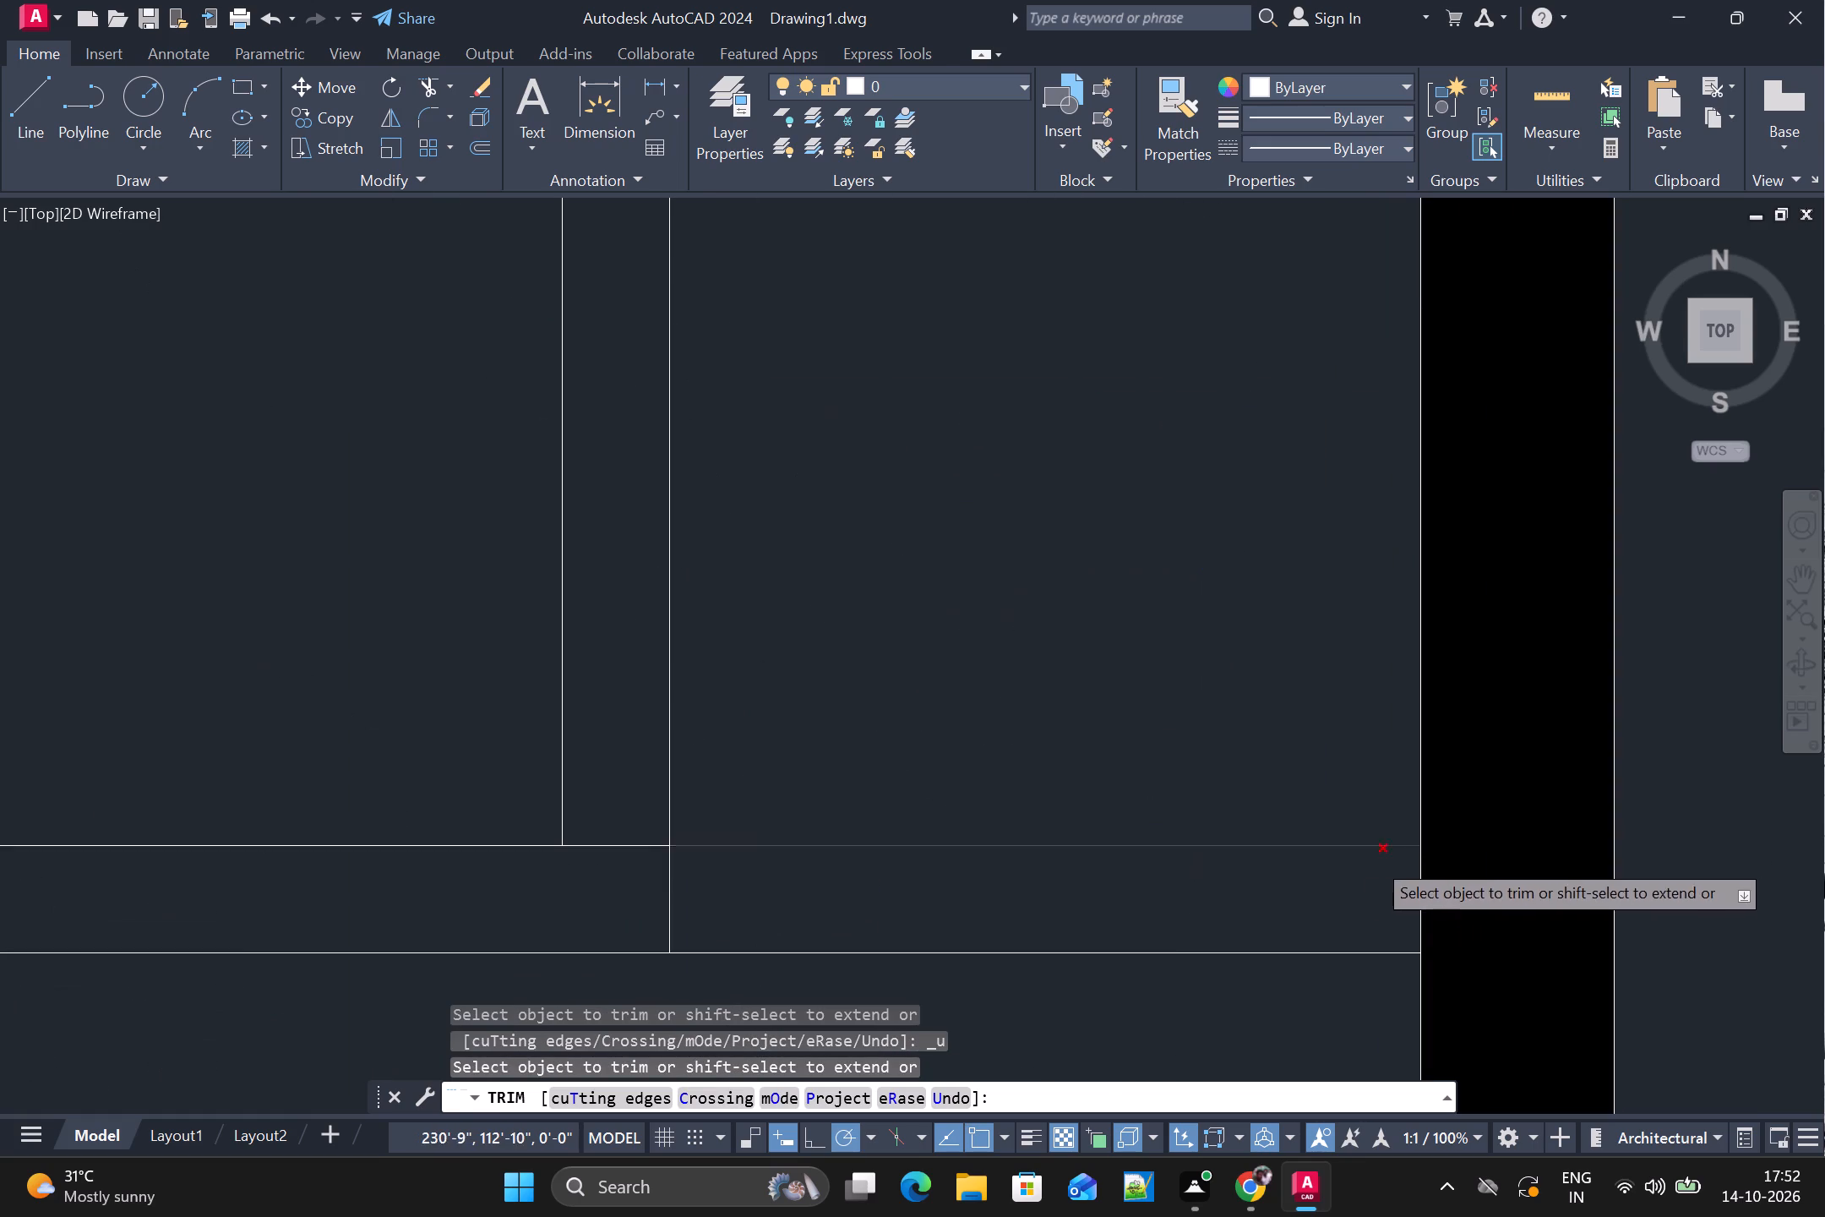
left_click(776, 914)
left_click_drag(751, 905, 622, 794)
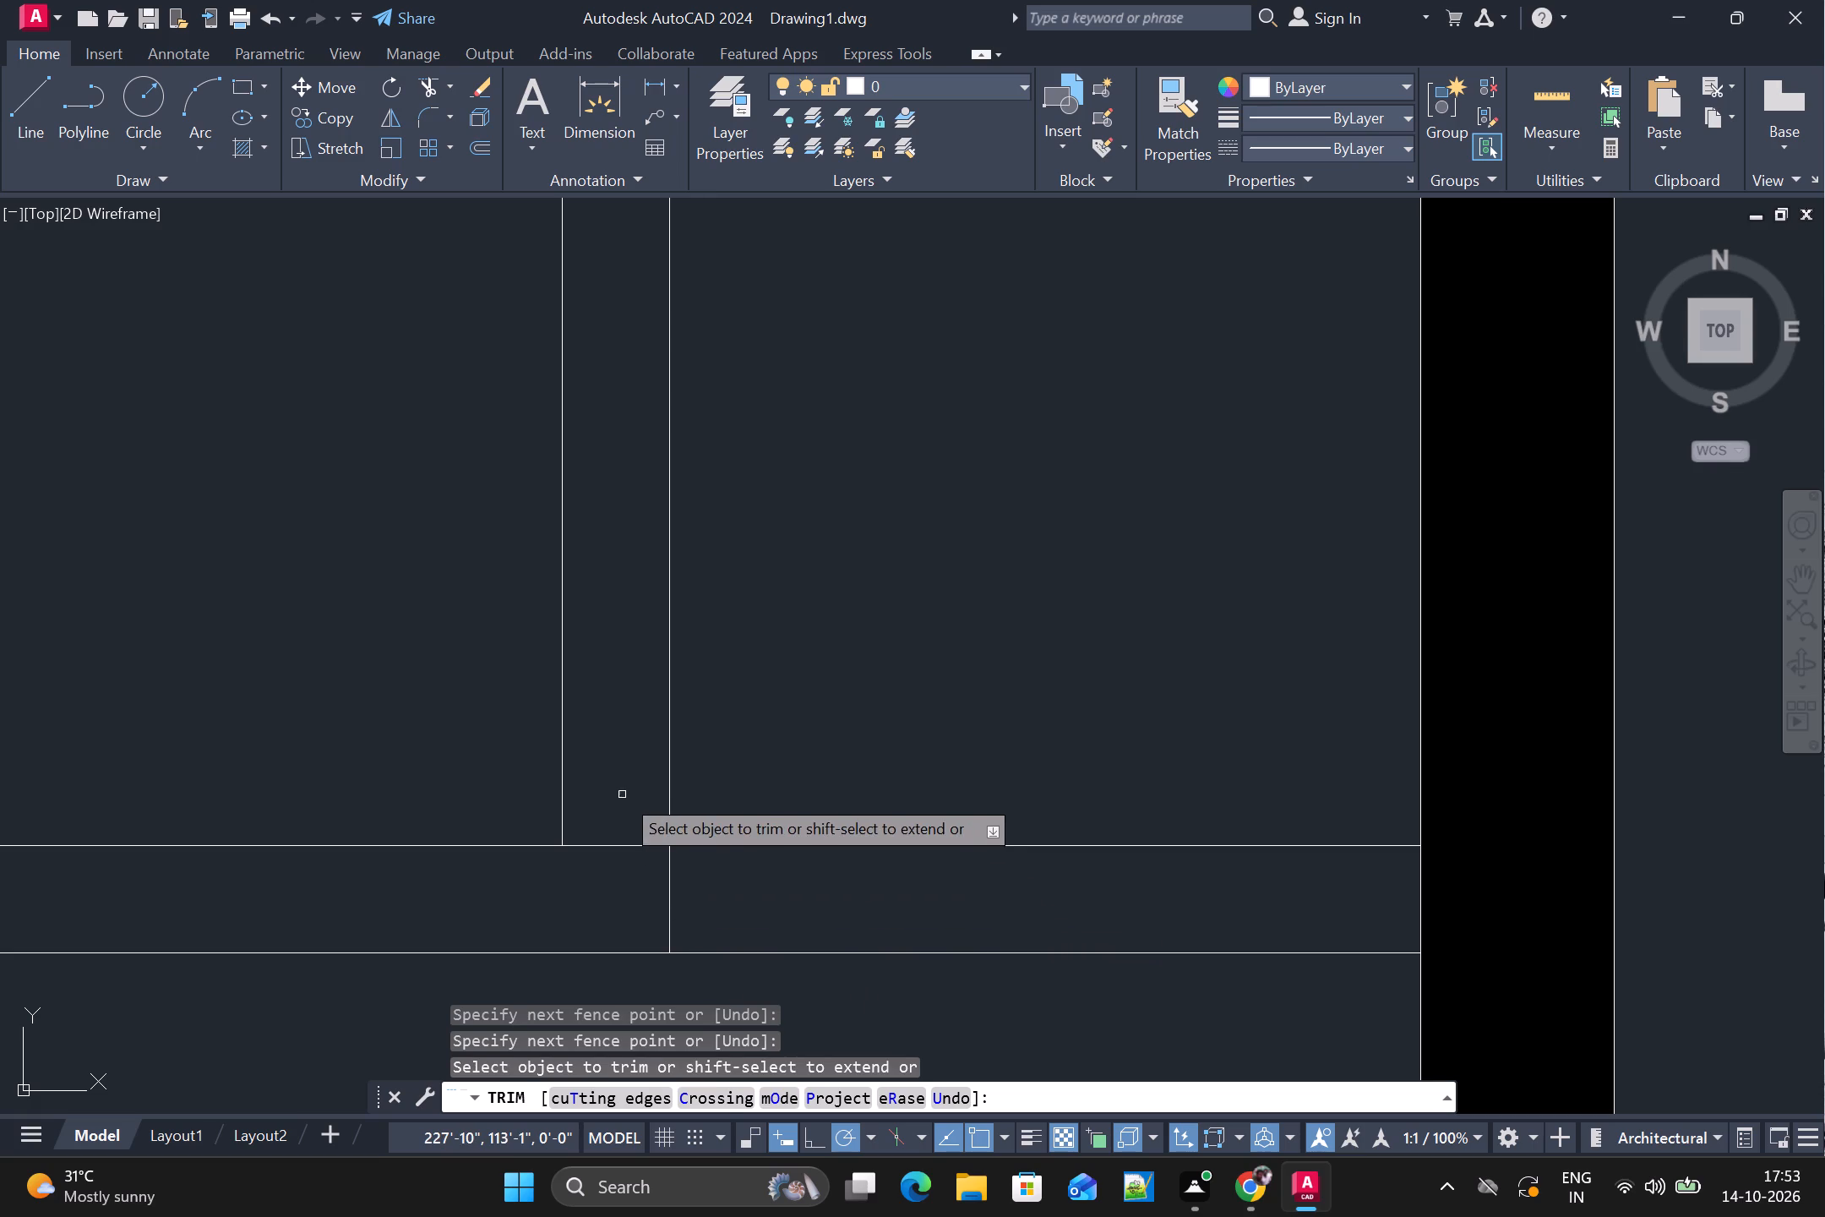
left_click_drag(622, 814, 683, 879)
Trim the partition lines crossing the wall stub between the kitchen's lower door and the bedroom's lower door.
scroll(690, 878, "down", 3)
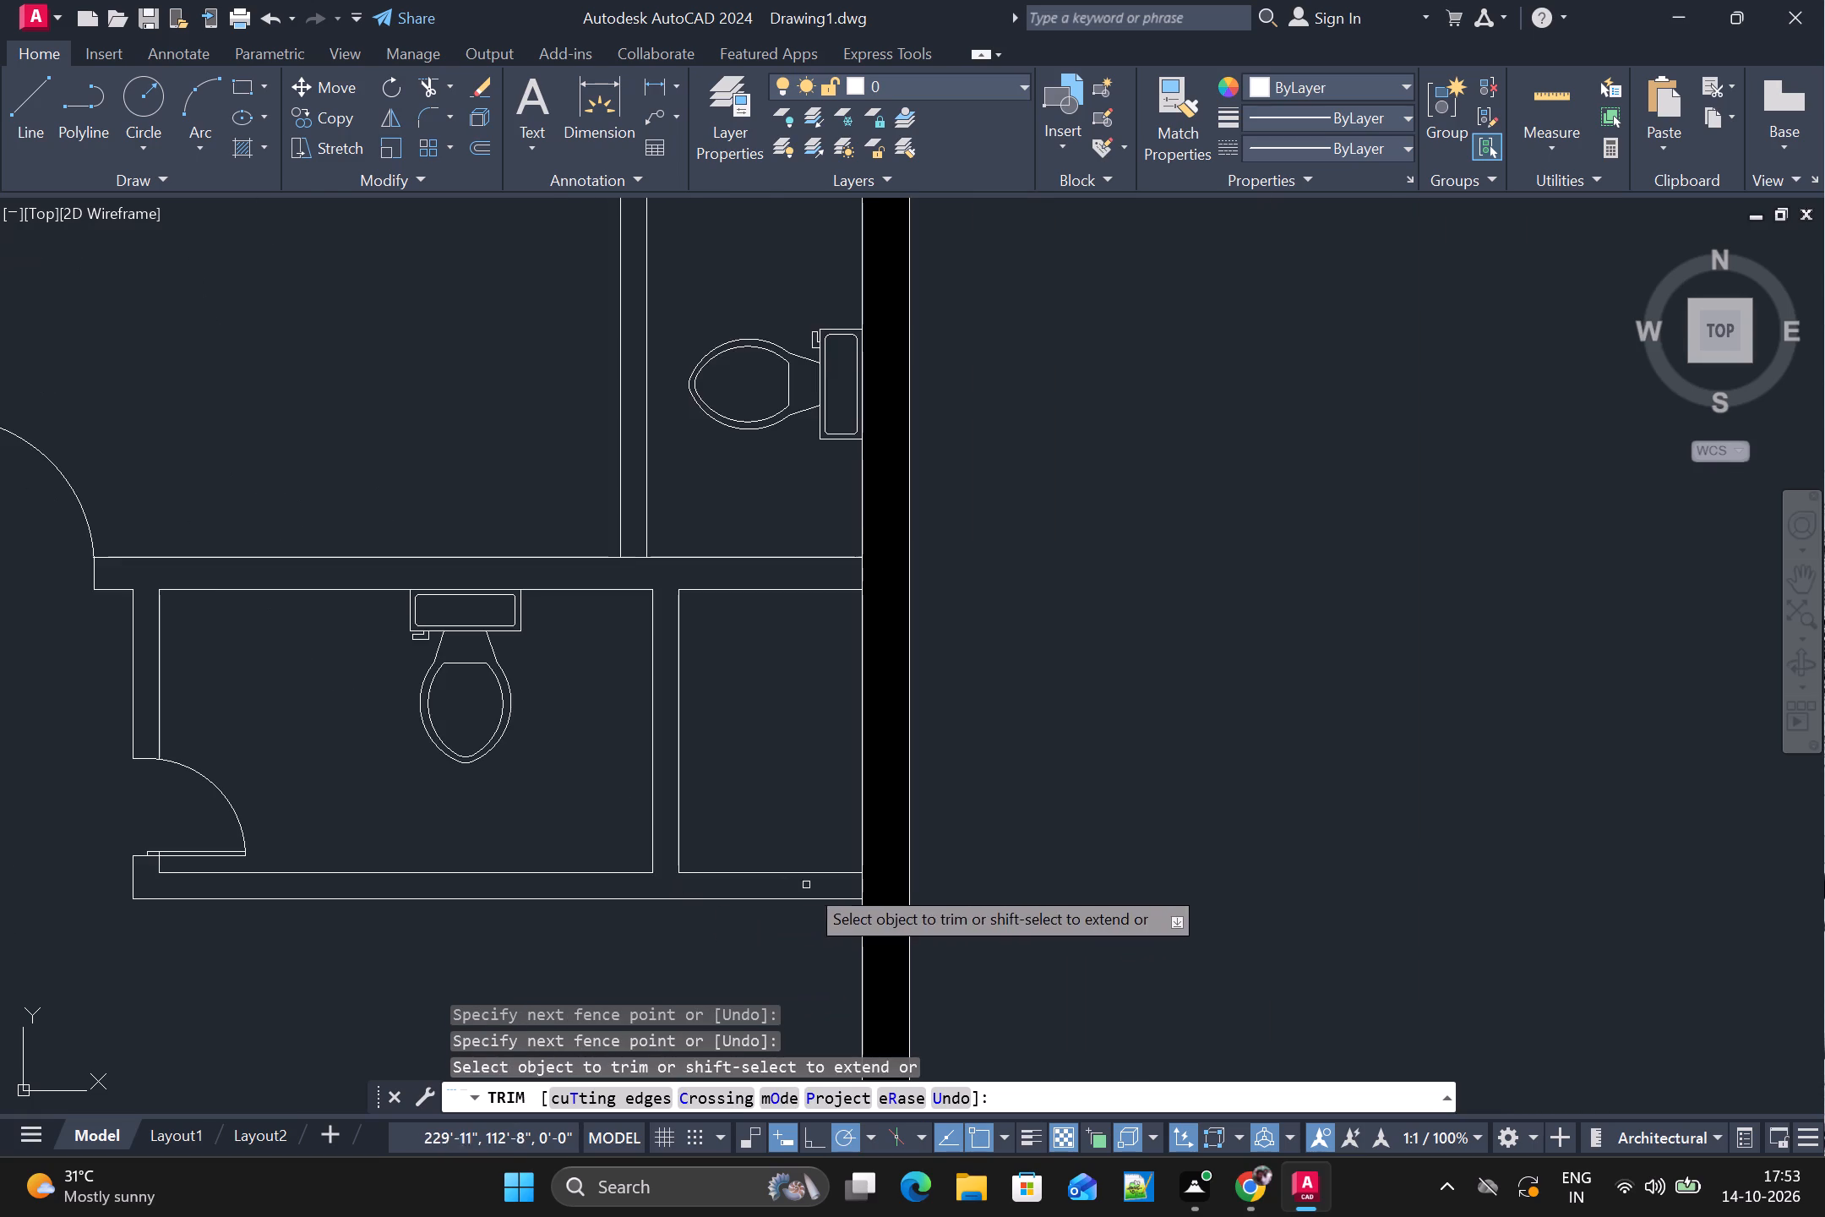
scroll(840, 882, "down", 1)
middle_click_drag(649, 903, 897, 806)
scroll(819, 853, "down", 1)
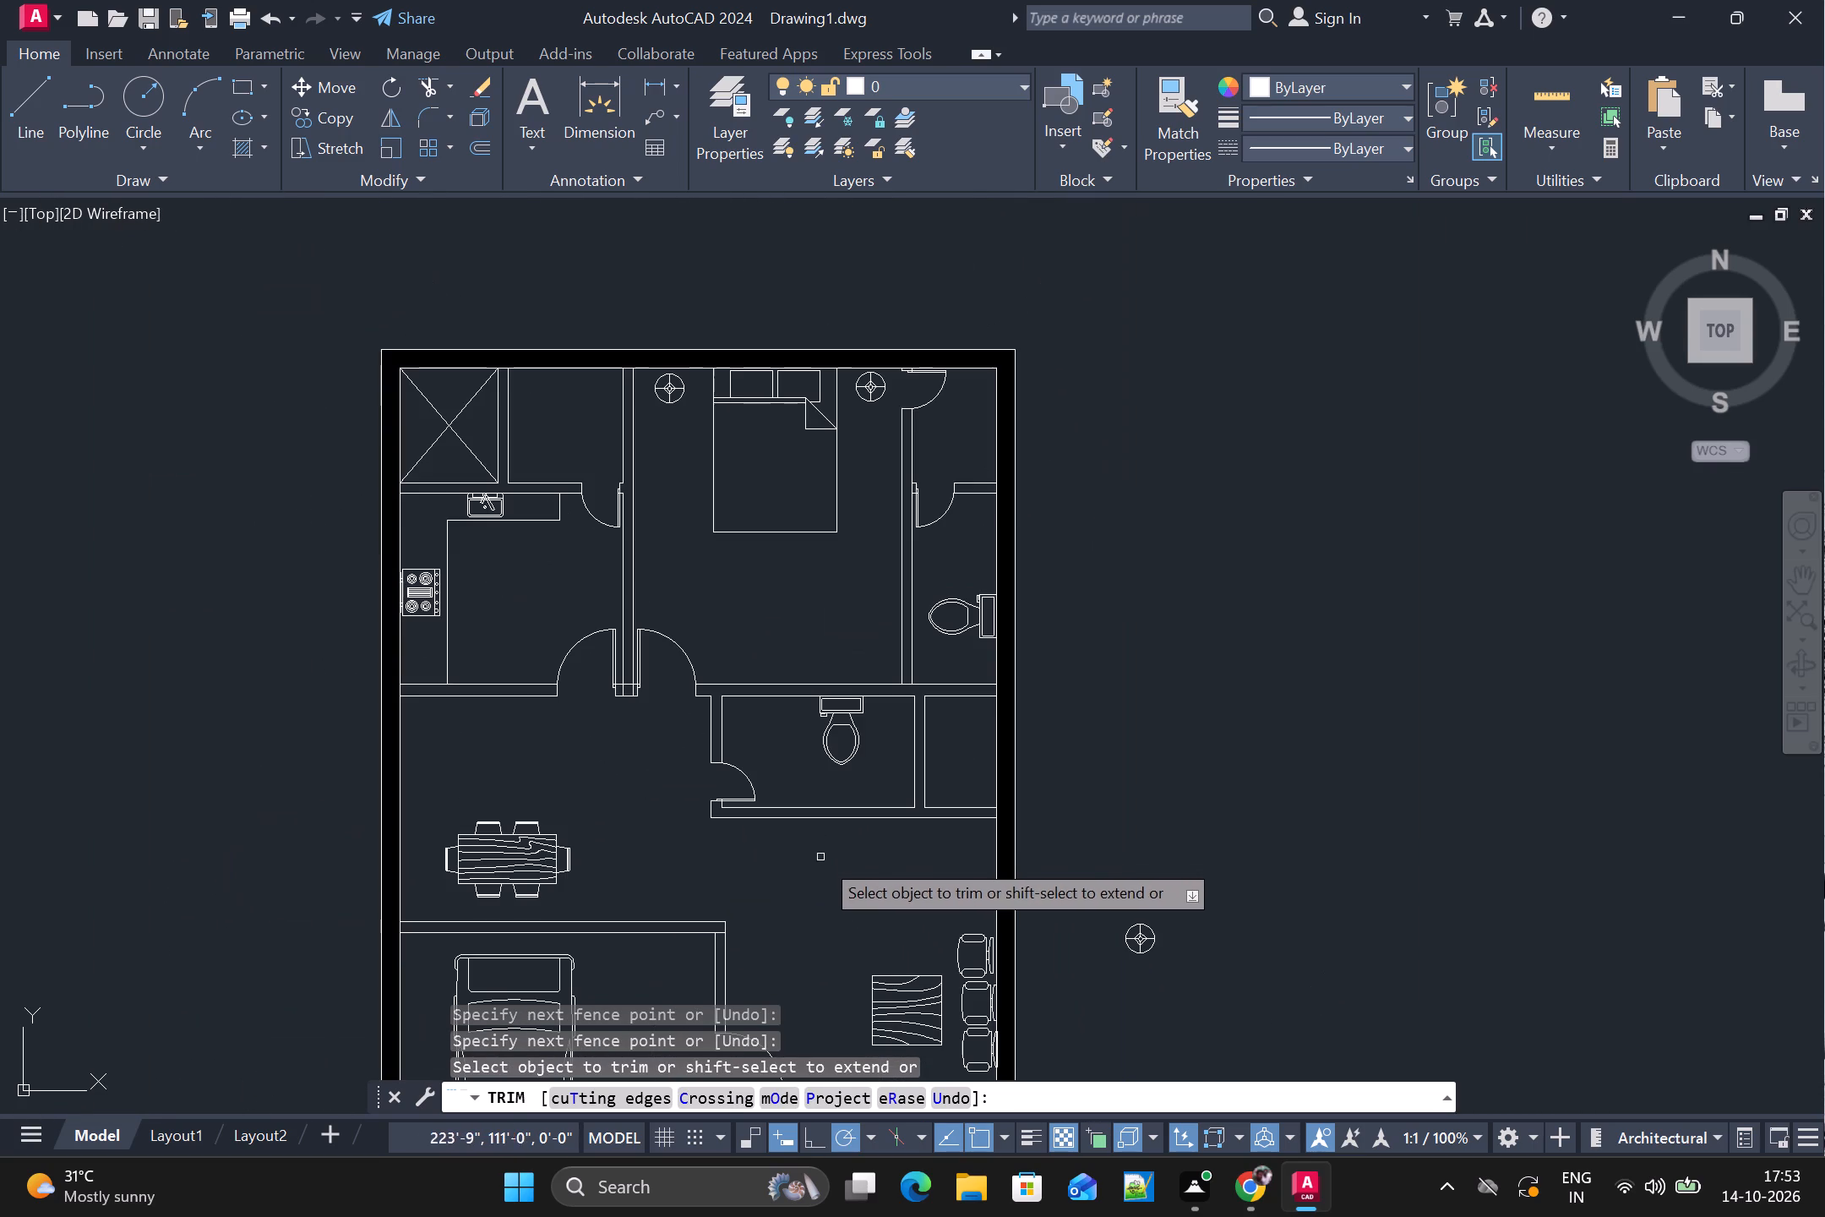
middle_click_drag(759, 884, 824, 805)
scroll(671, 525, "up", 2)
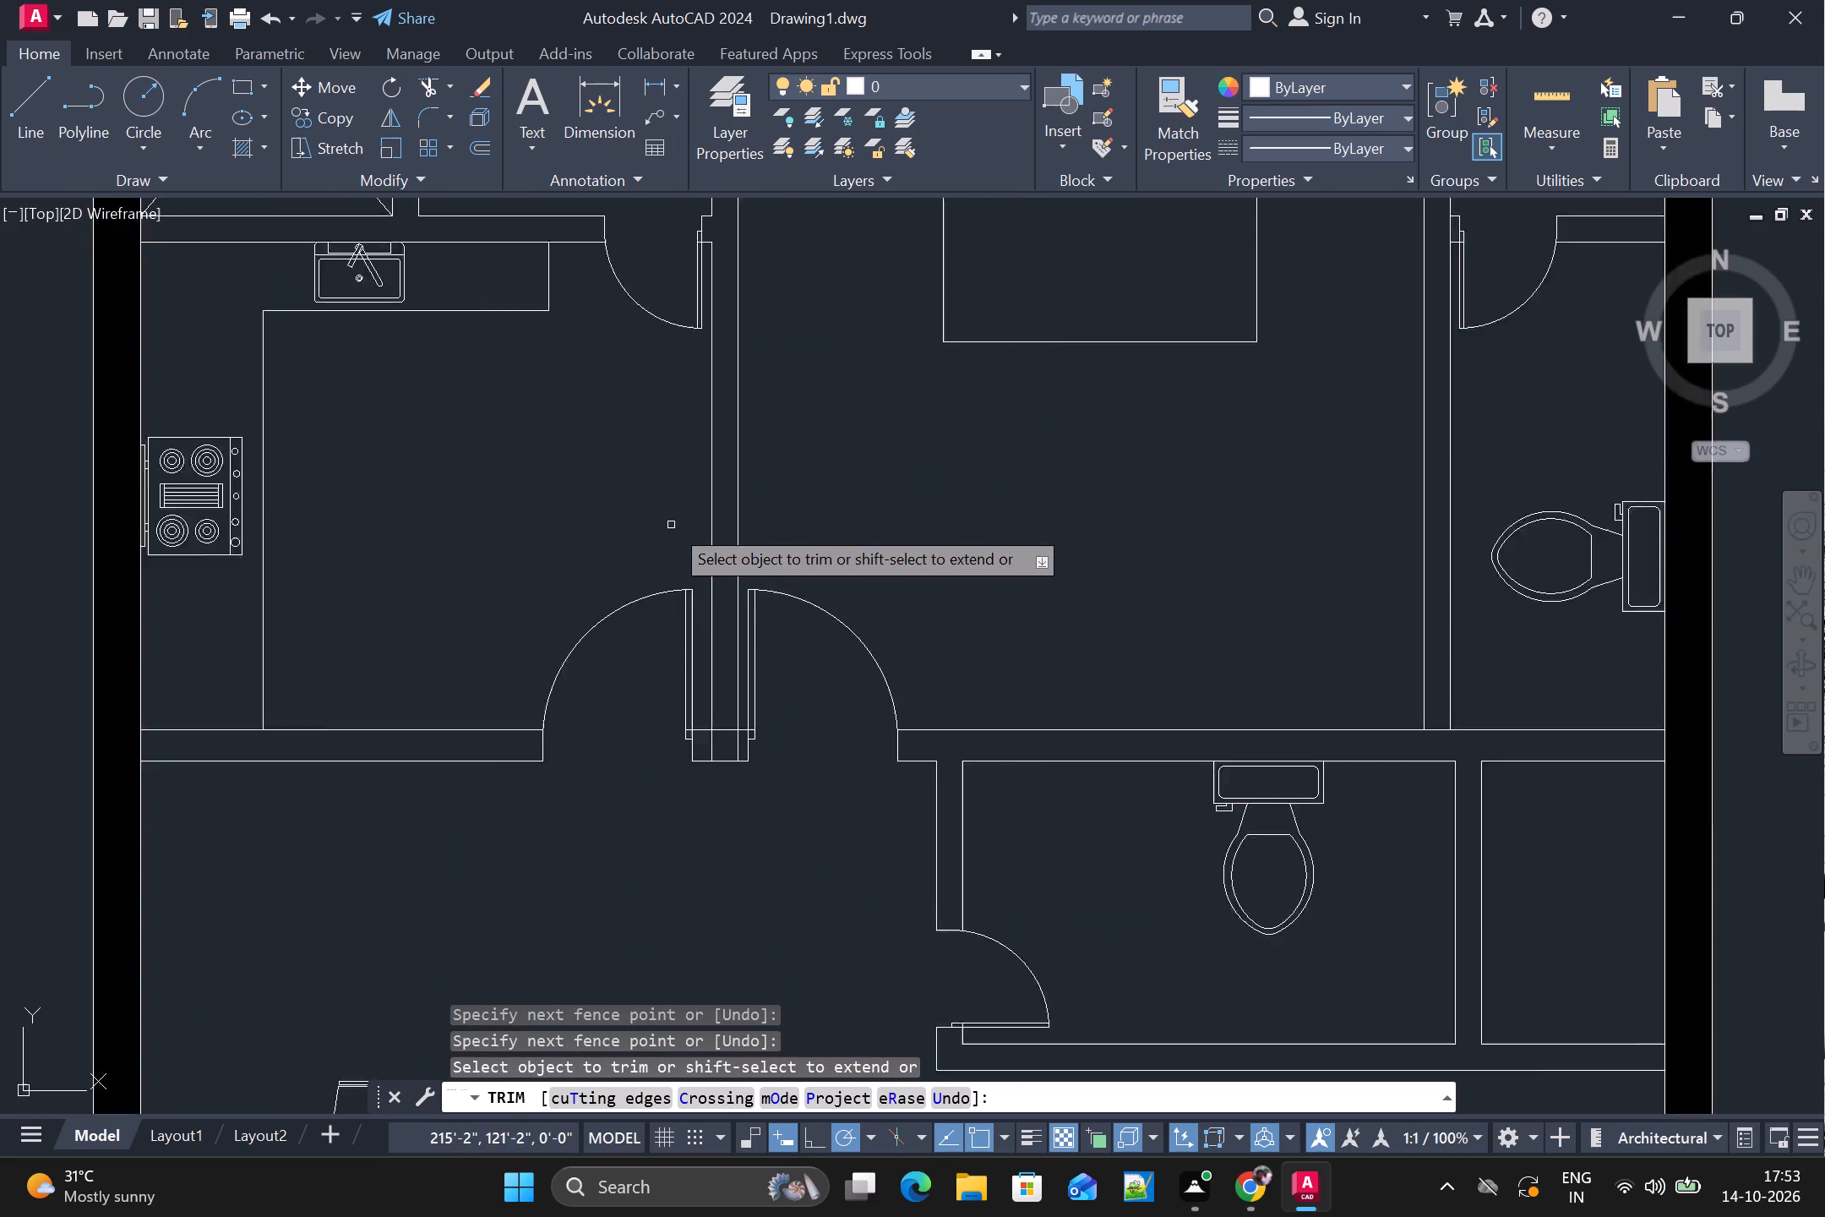
scroll(671, 525, "up", 1)
scroll(806, 908, "down", 1)
middle_click_drag(856, 996, 862, 945)
scroll(804, 850, "up", 2)
left_click_drag(782, 816, 707, 827)
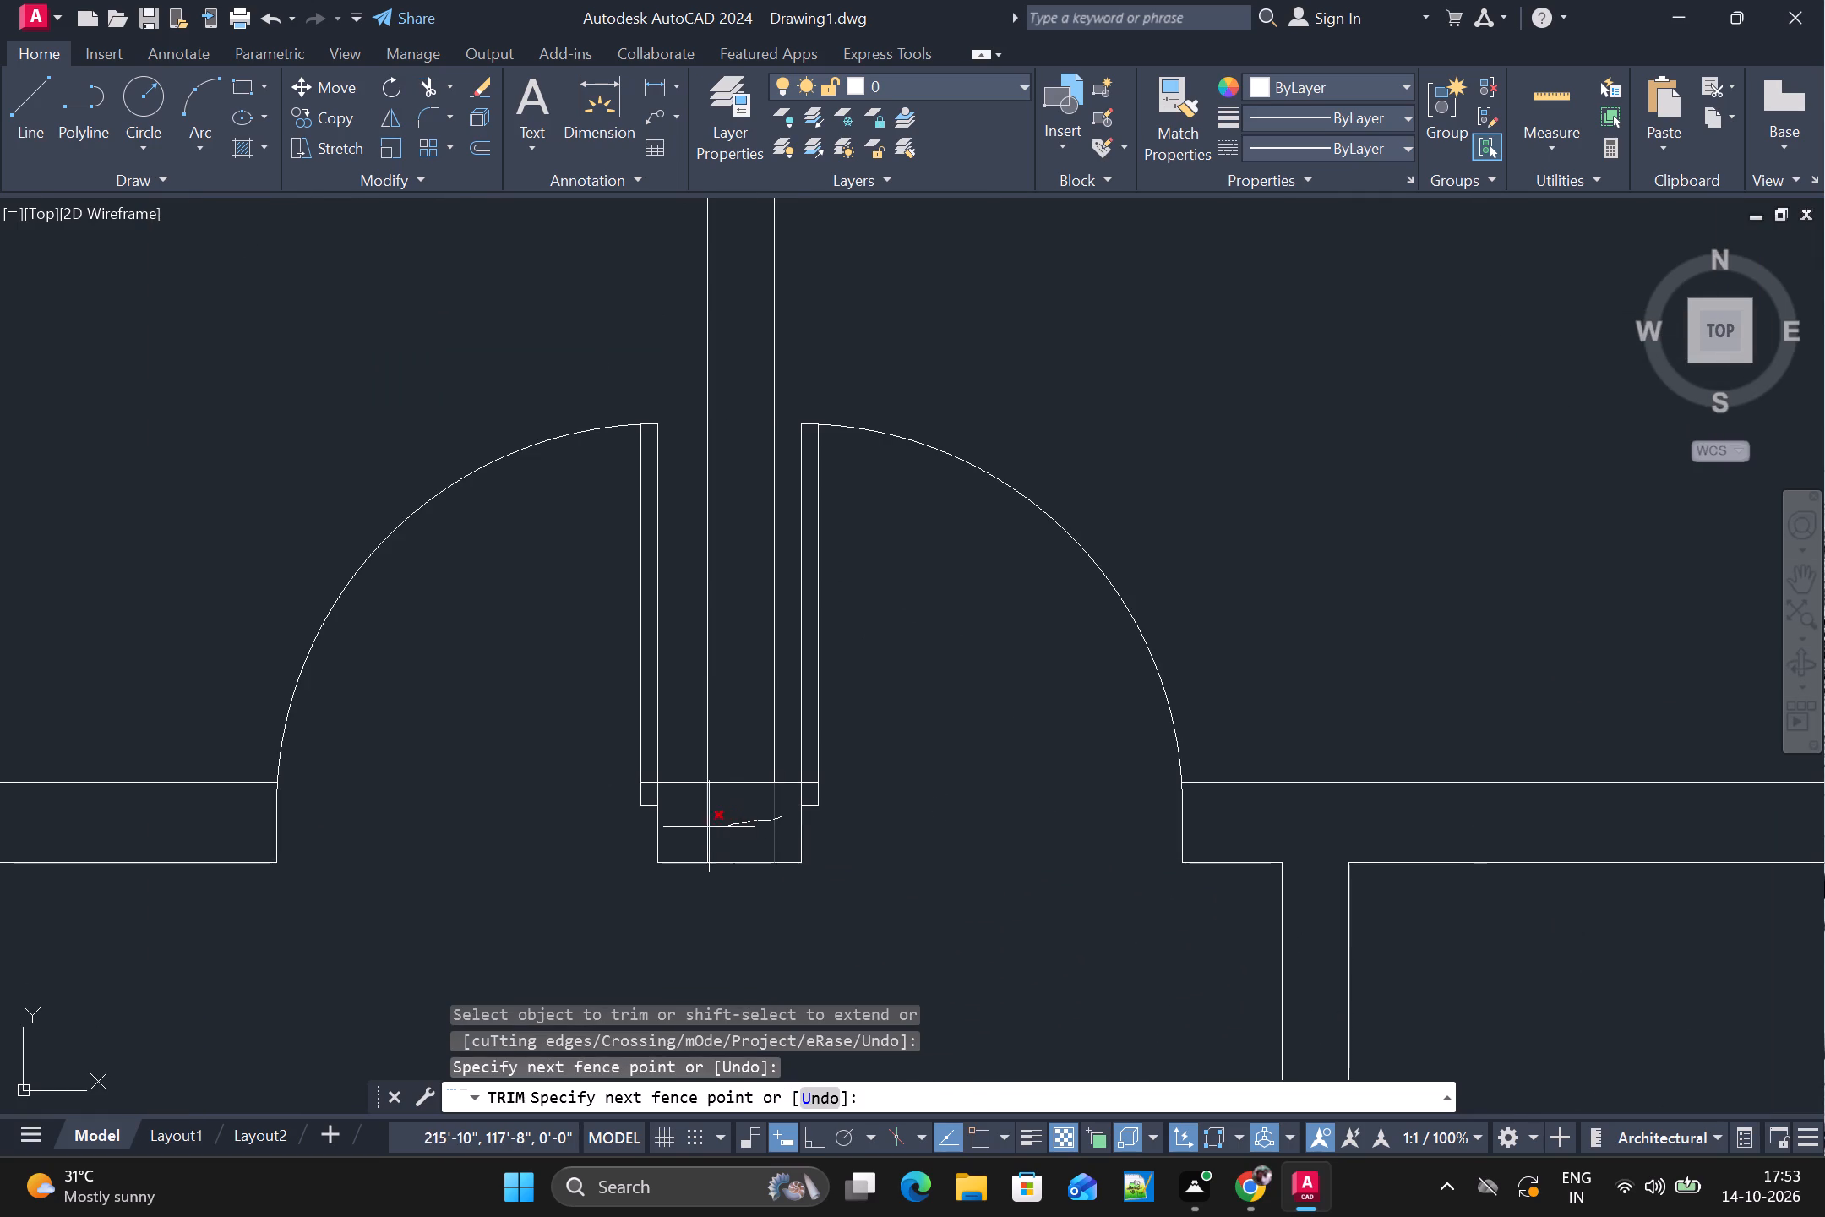
left_click_drag(707, 827, 699, 825)
Check the rest of the floor plan for remaining overlapping wall lines.
scroll(717, 838, "down", 1)
middle_click_drag(809, 952, 873, 409)
scroll(883, 588, "down", 2)
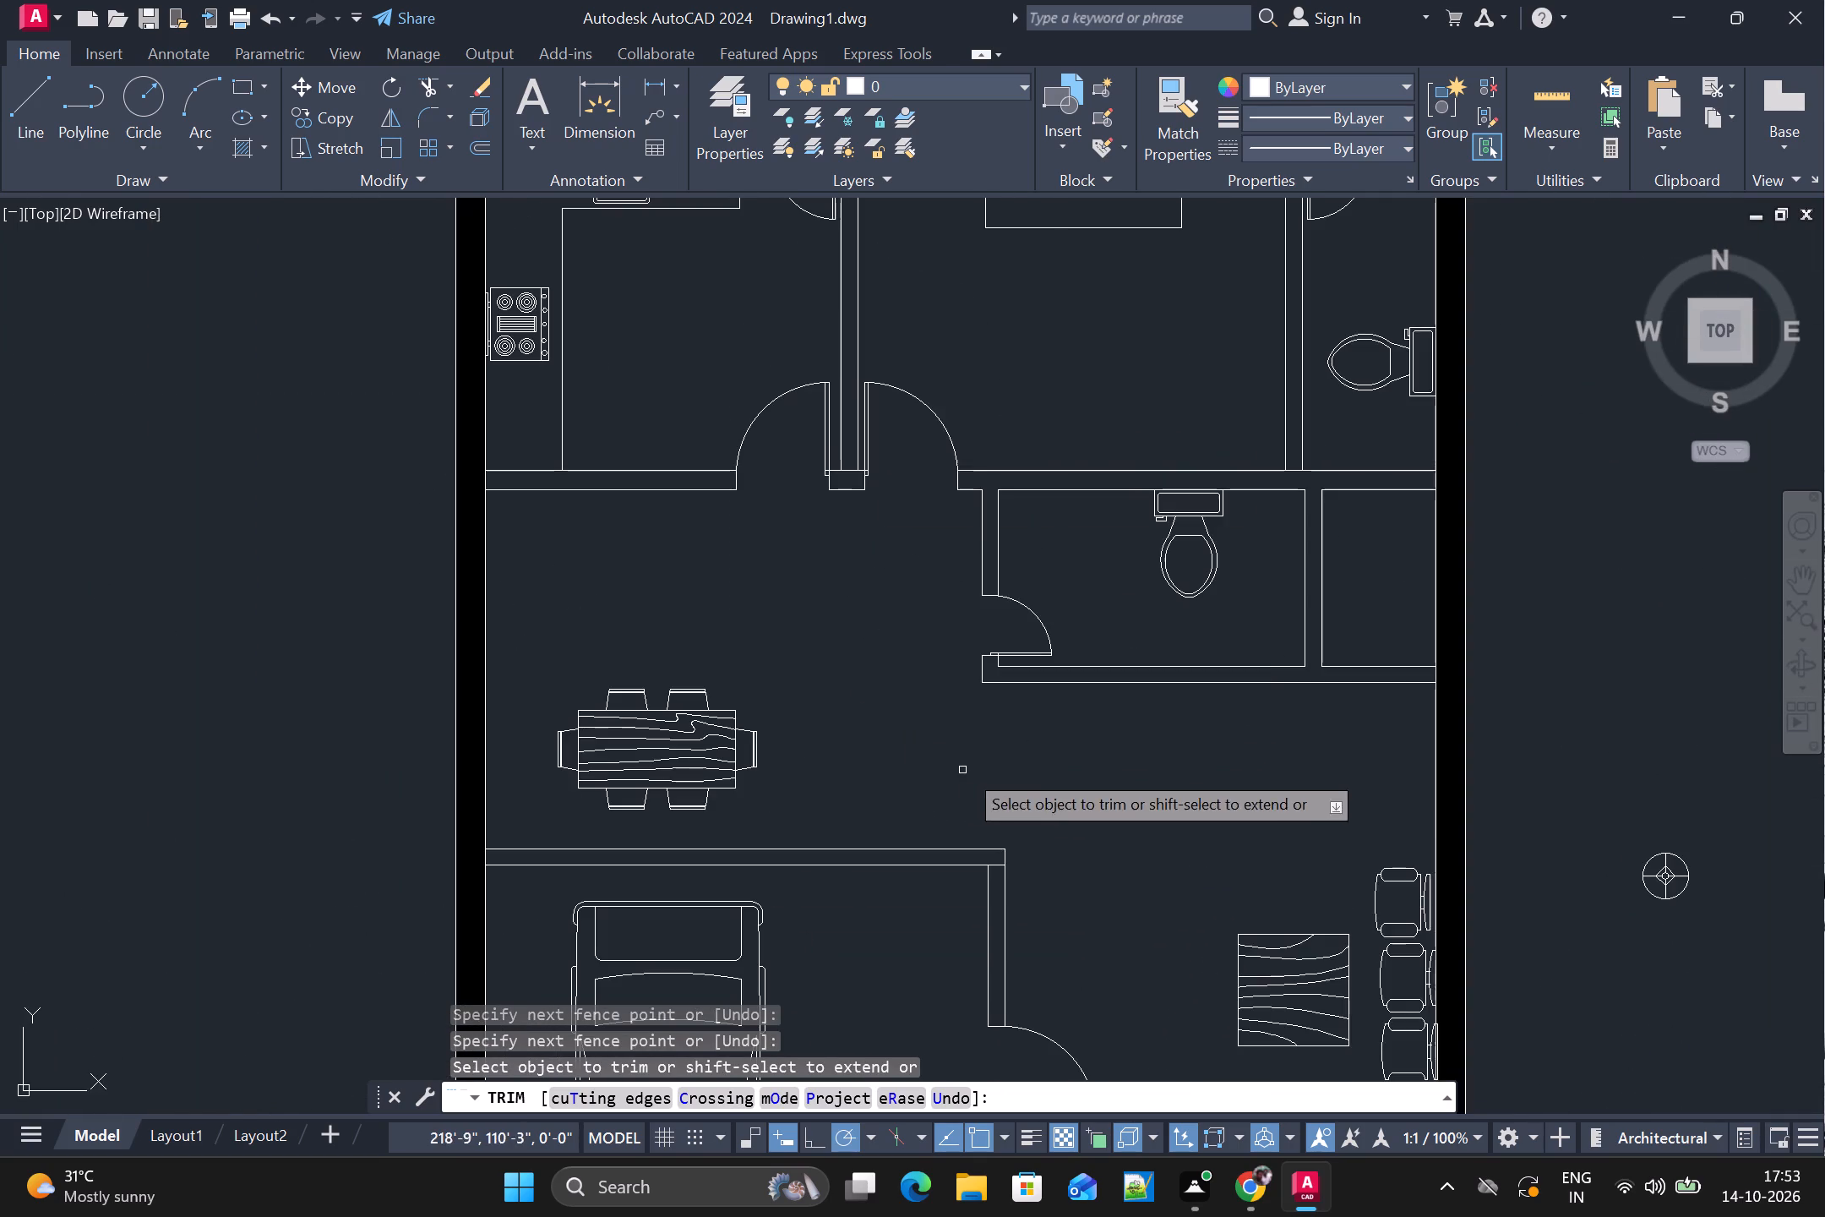
scroll(990, 832, "down", 1)
middle_click_drag(1070, 906, 973, 747)
scroll(970, 745, "down", 1)
scroll(1000, 777, "up", 1)
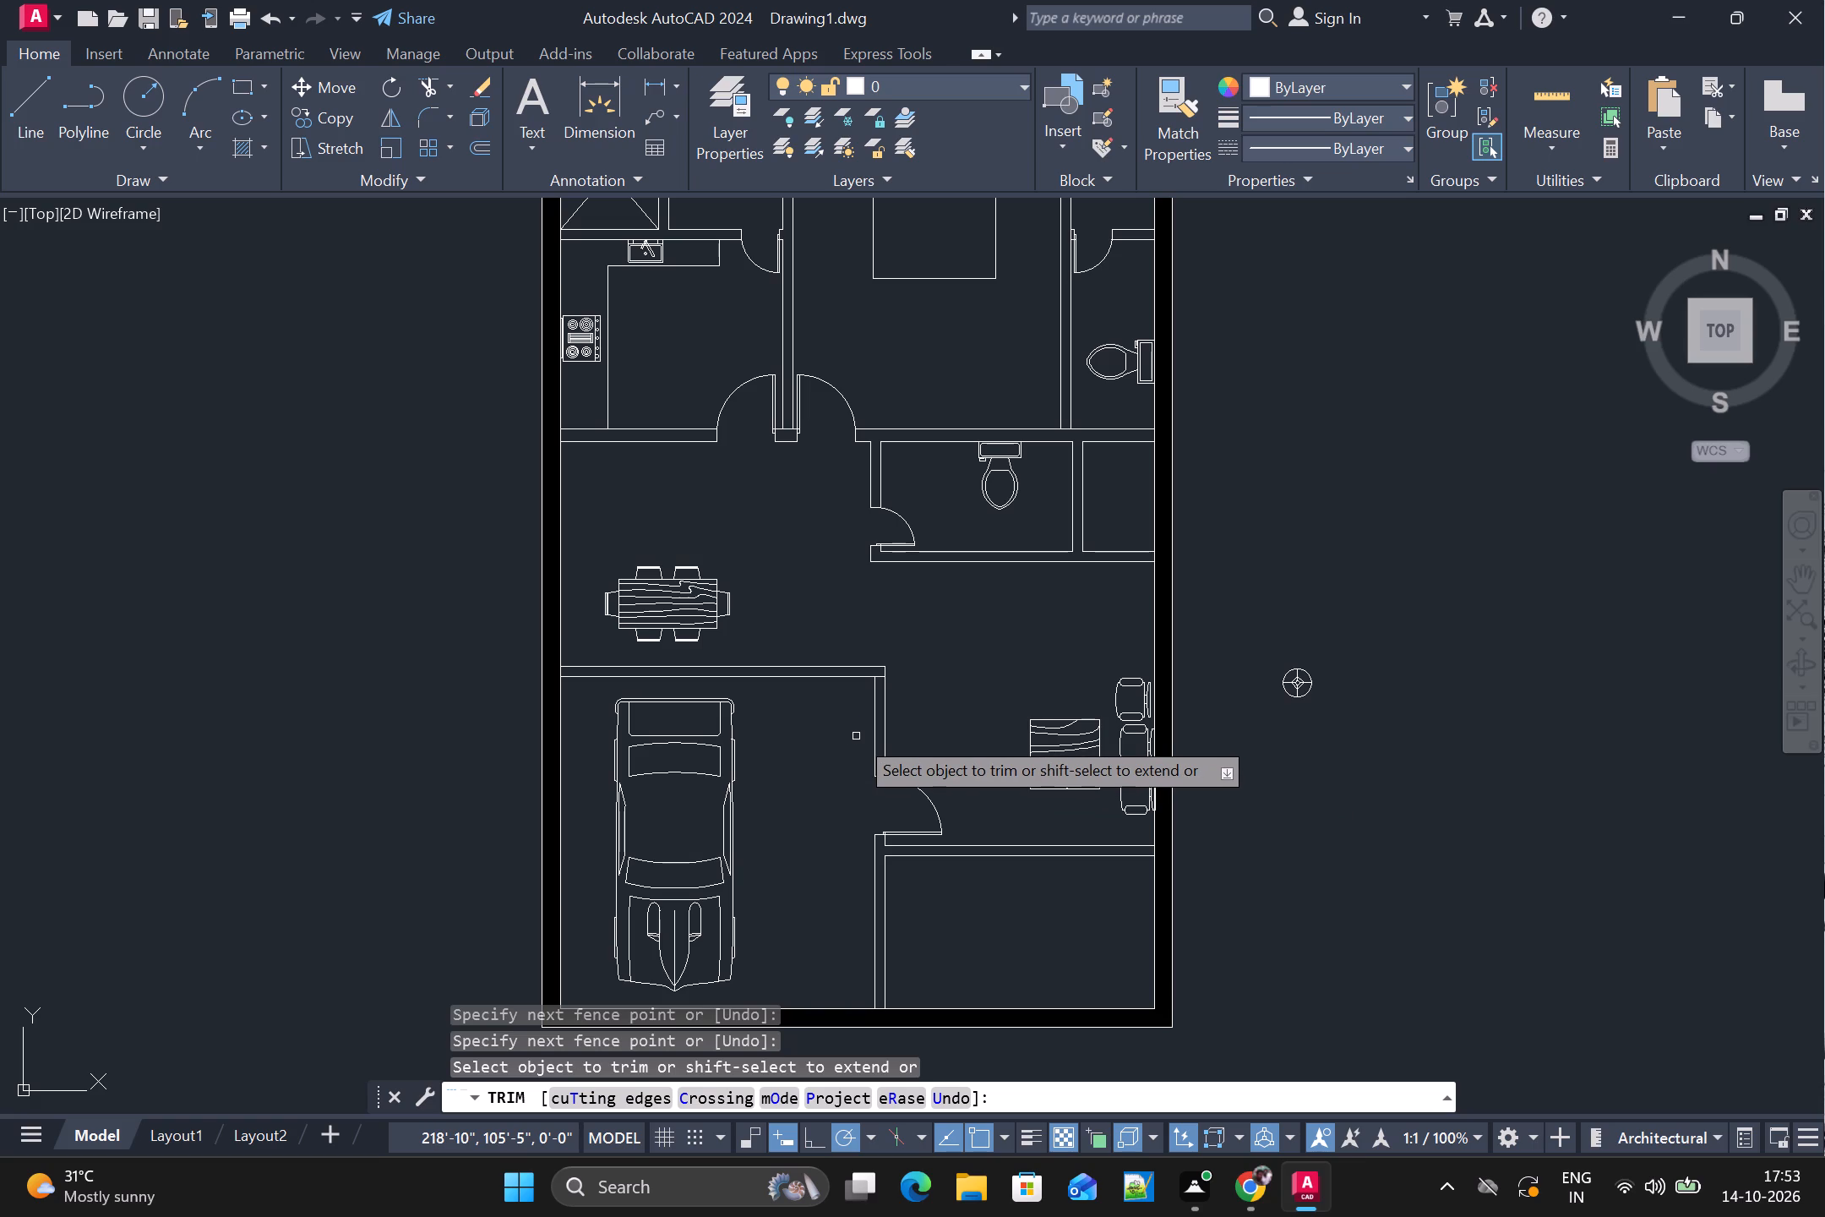
left_click(975, 642)
left_click(971, 654)
scroll(1256, 670, "down", 1)
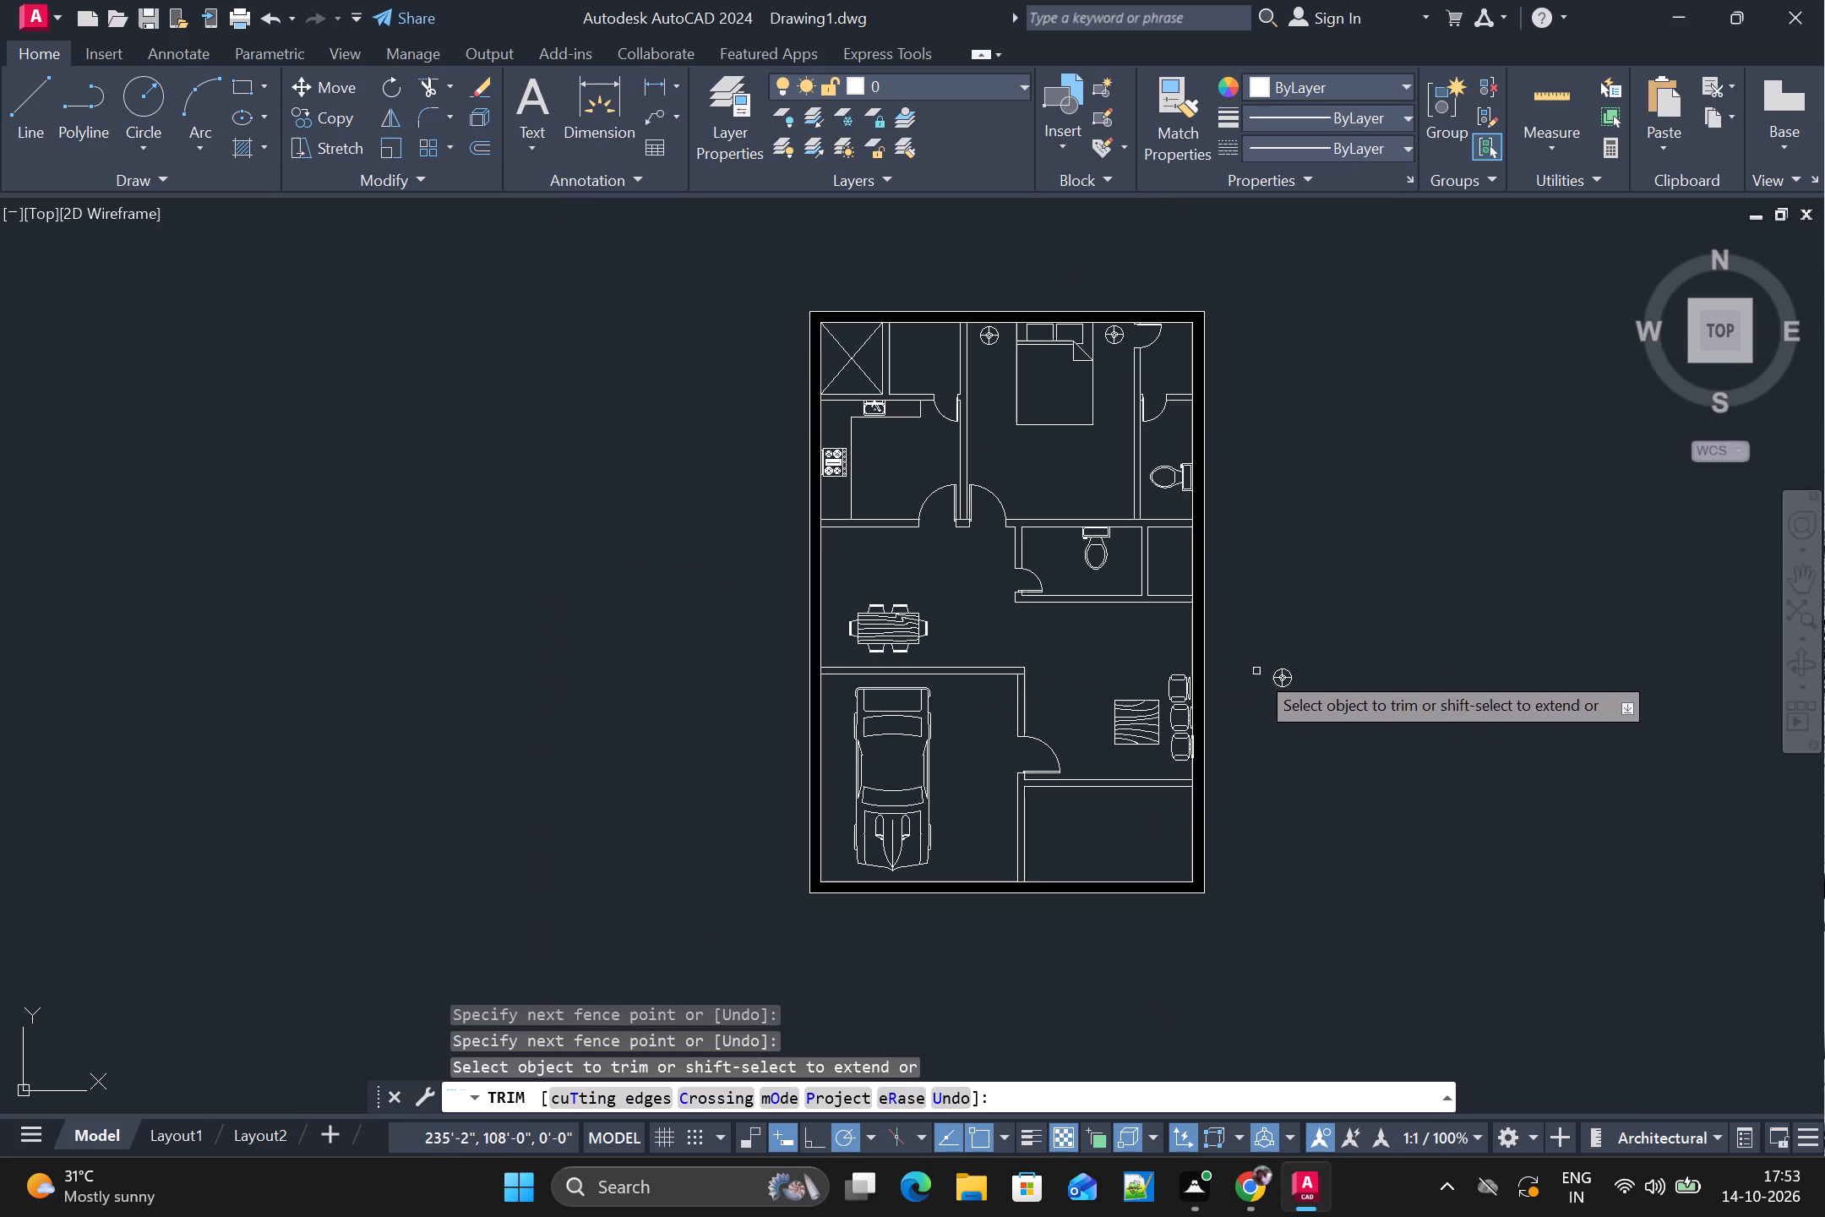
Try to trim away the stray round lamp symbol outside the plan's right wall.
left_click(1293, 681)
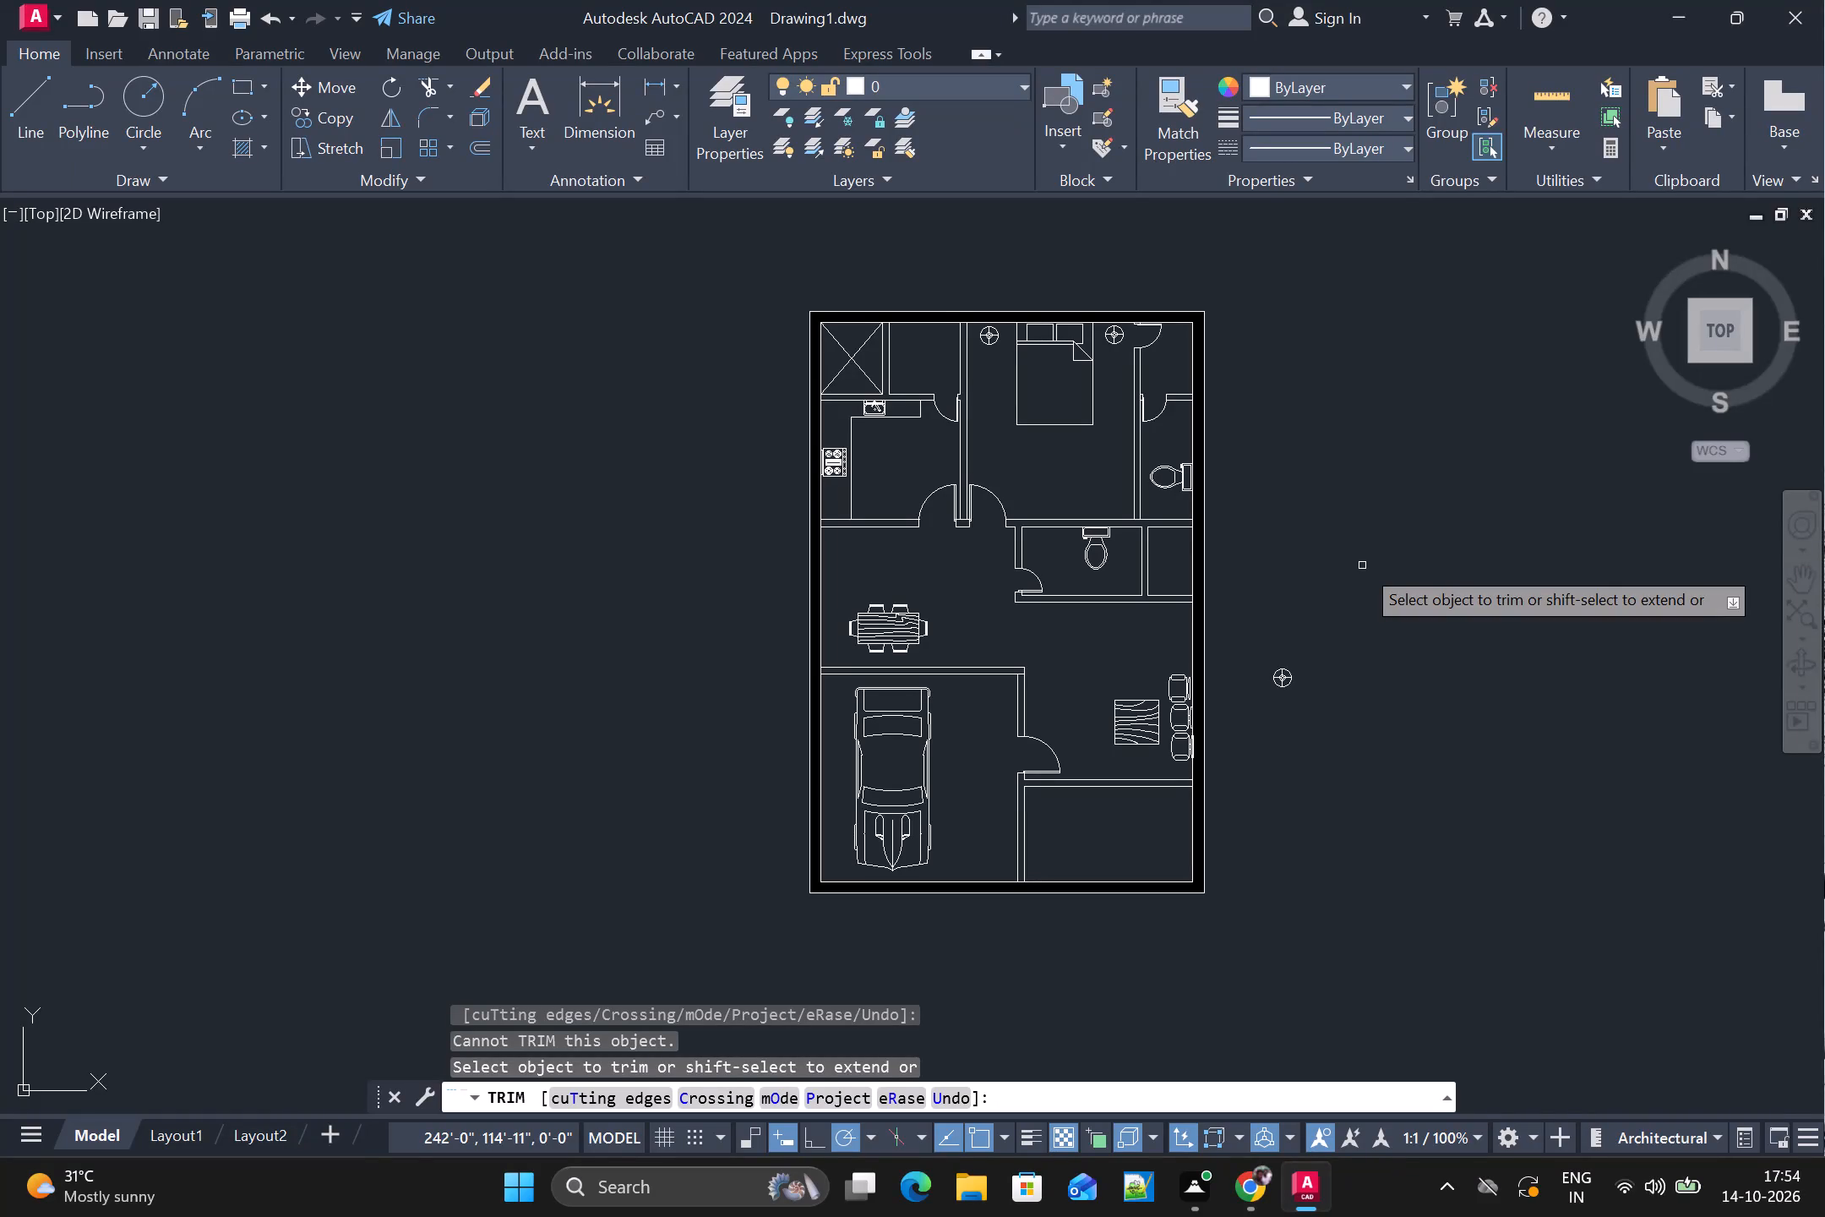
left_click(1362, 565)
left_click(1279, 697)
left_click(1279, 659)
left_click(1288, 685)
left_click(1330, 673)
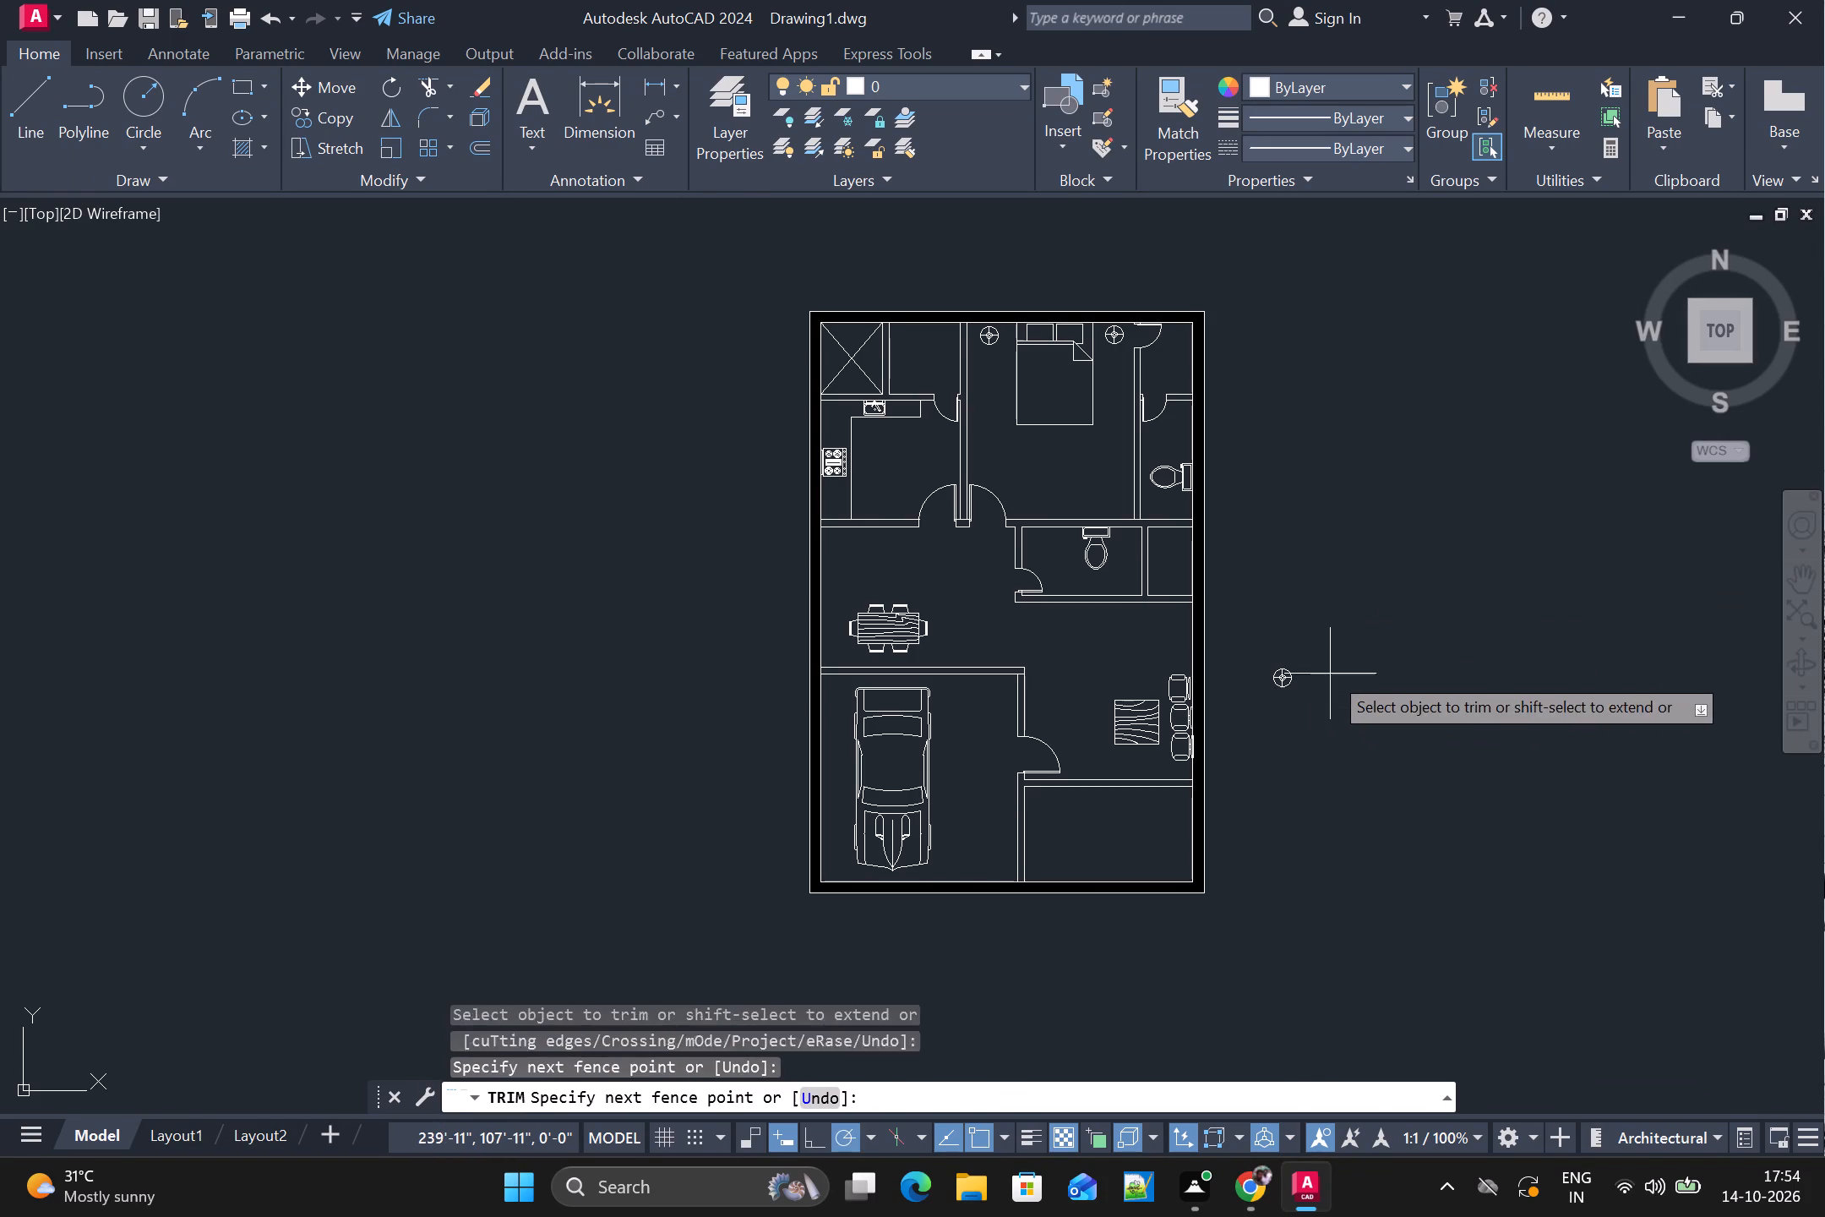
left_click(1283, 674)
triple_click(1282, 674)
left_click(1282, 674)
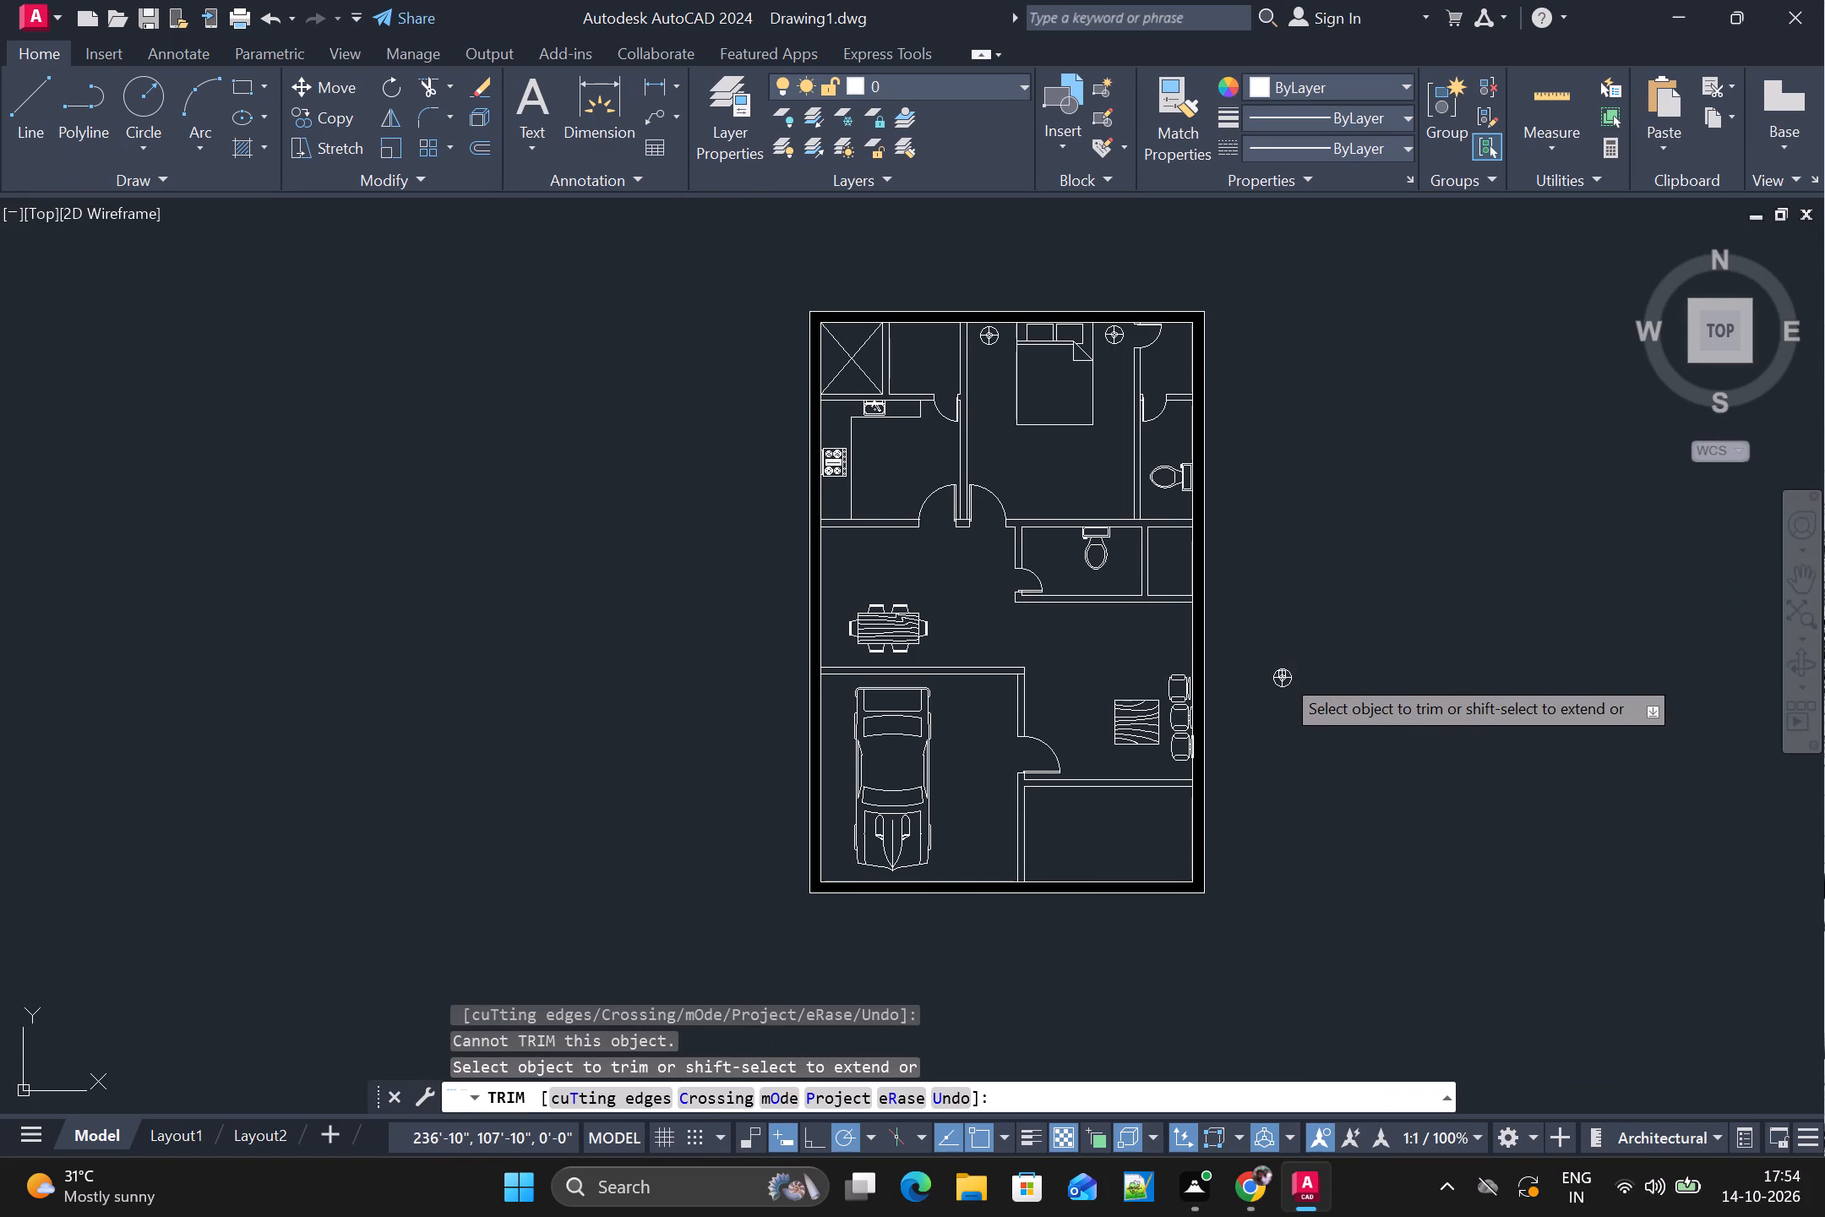
Leave Trim and erase the stray round lamp symbol outside the plan's right wall.
key("Escape")
left_click(1273, 681)
key("Delete")
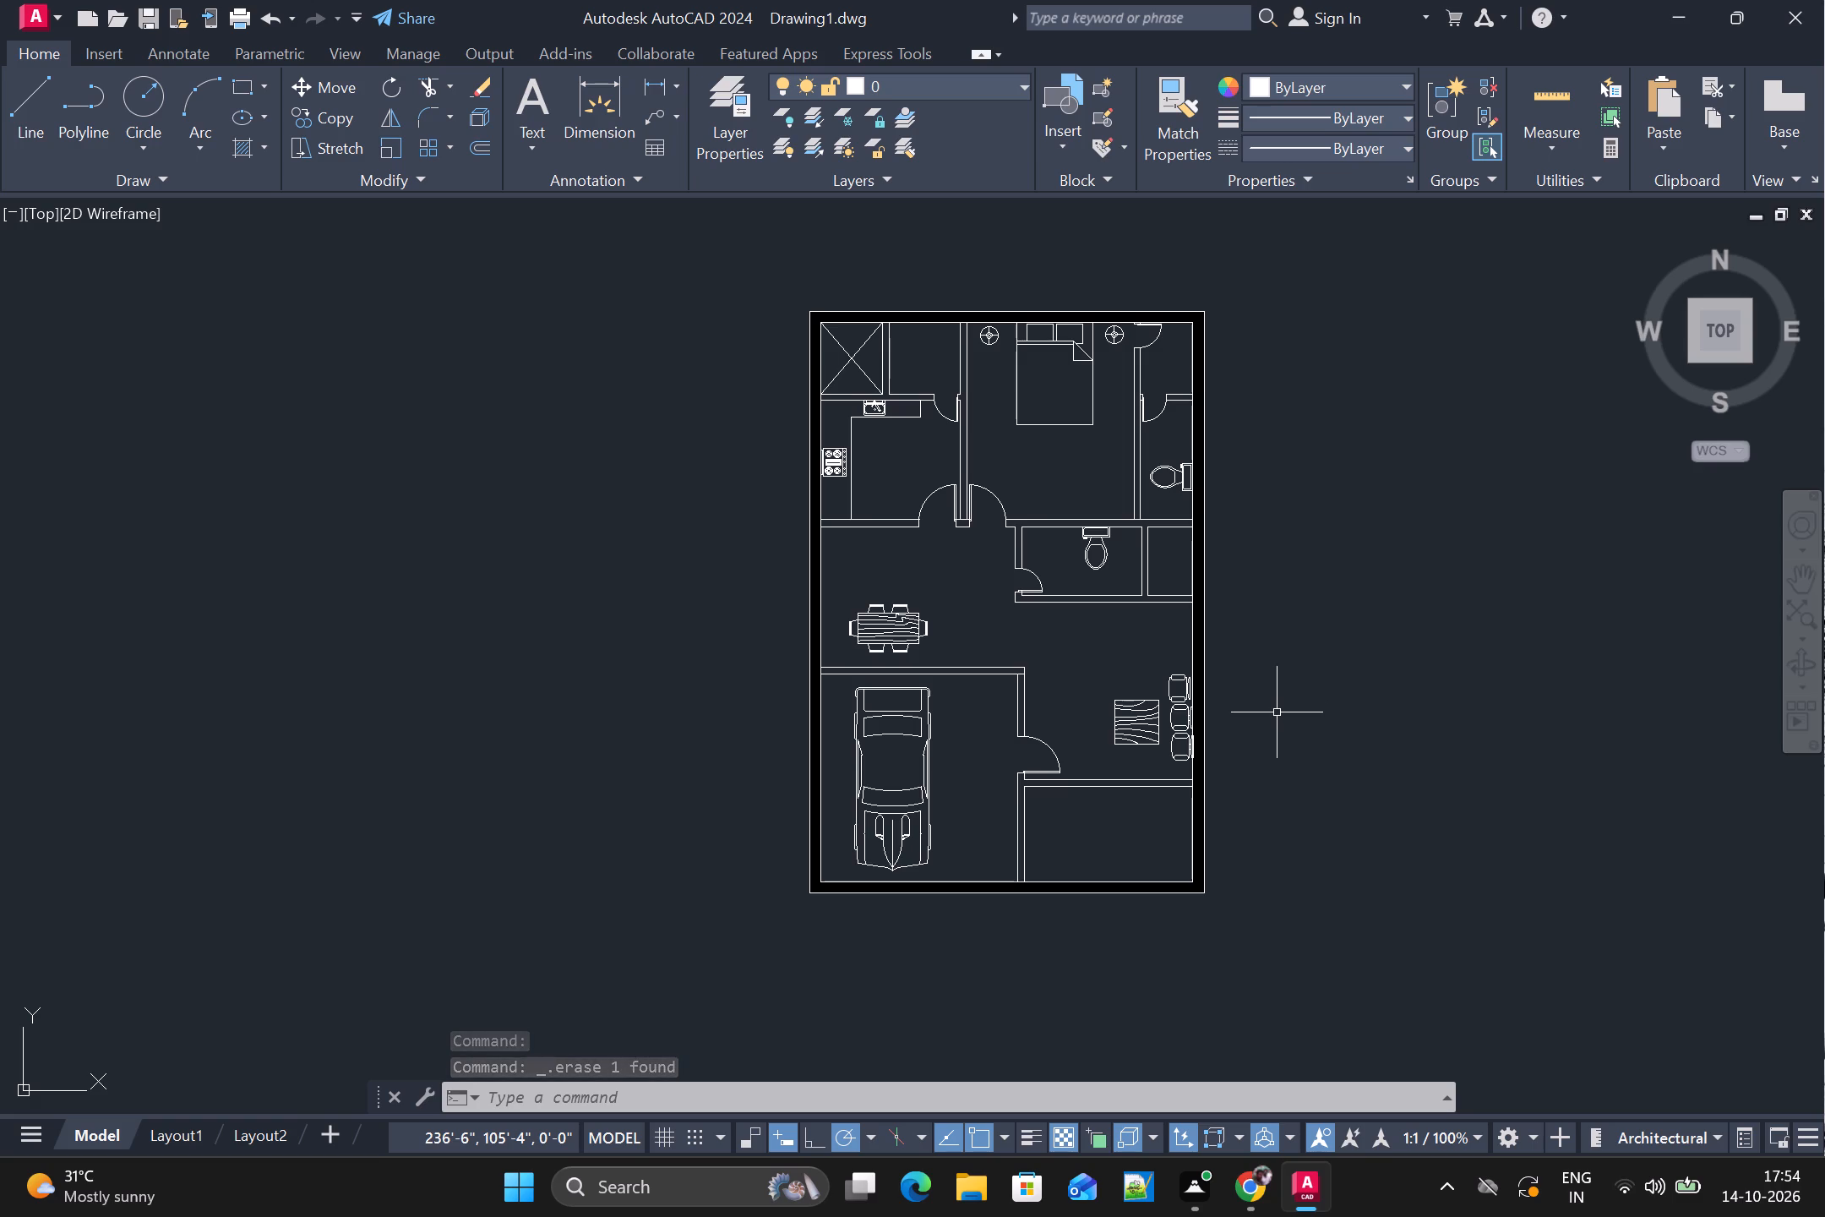
left_click(1307, 713)
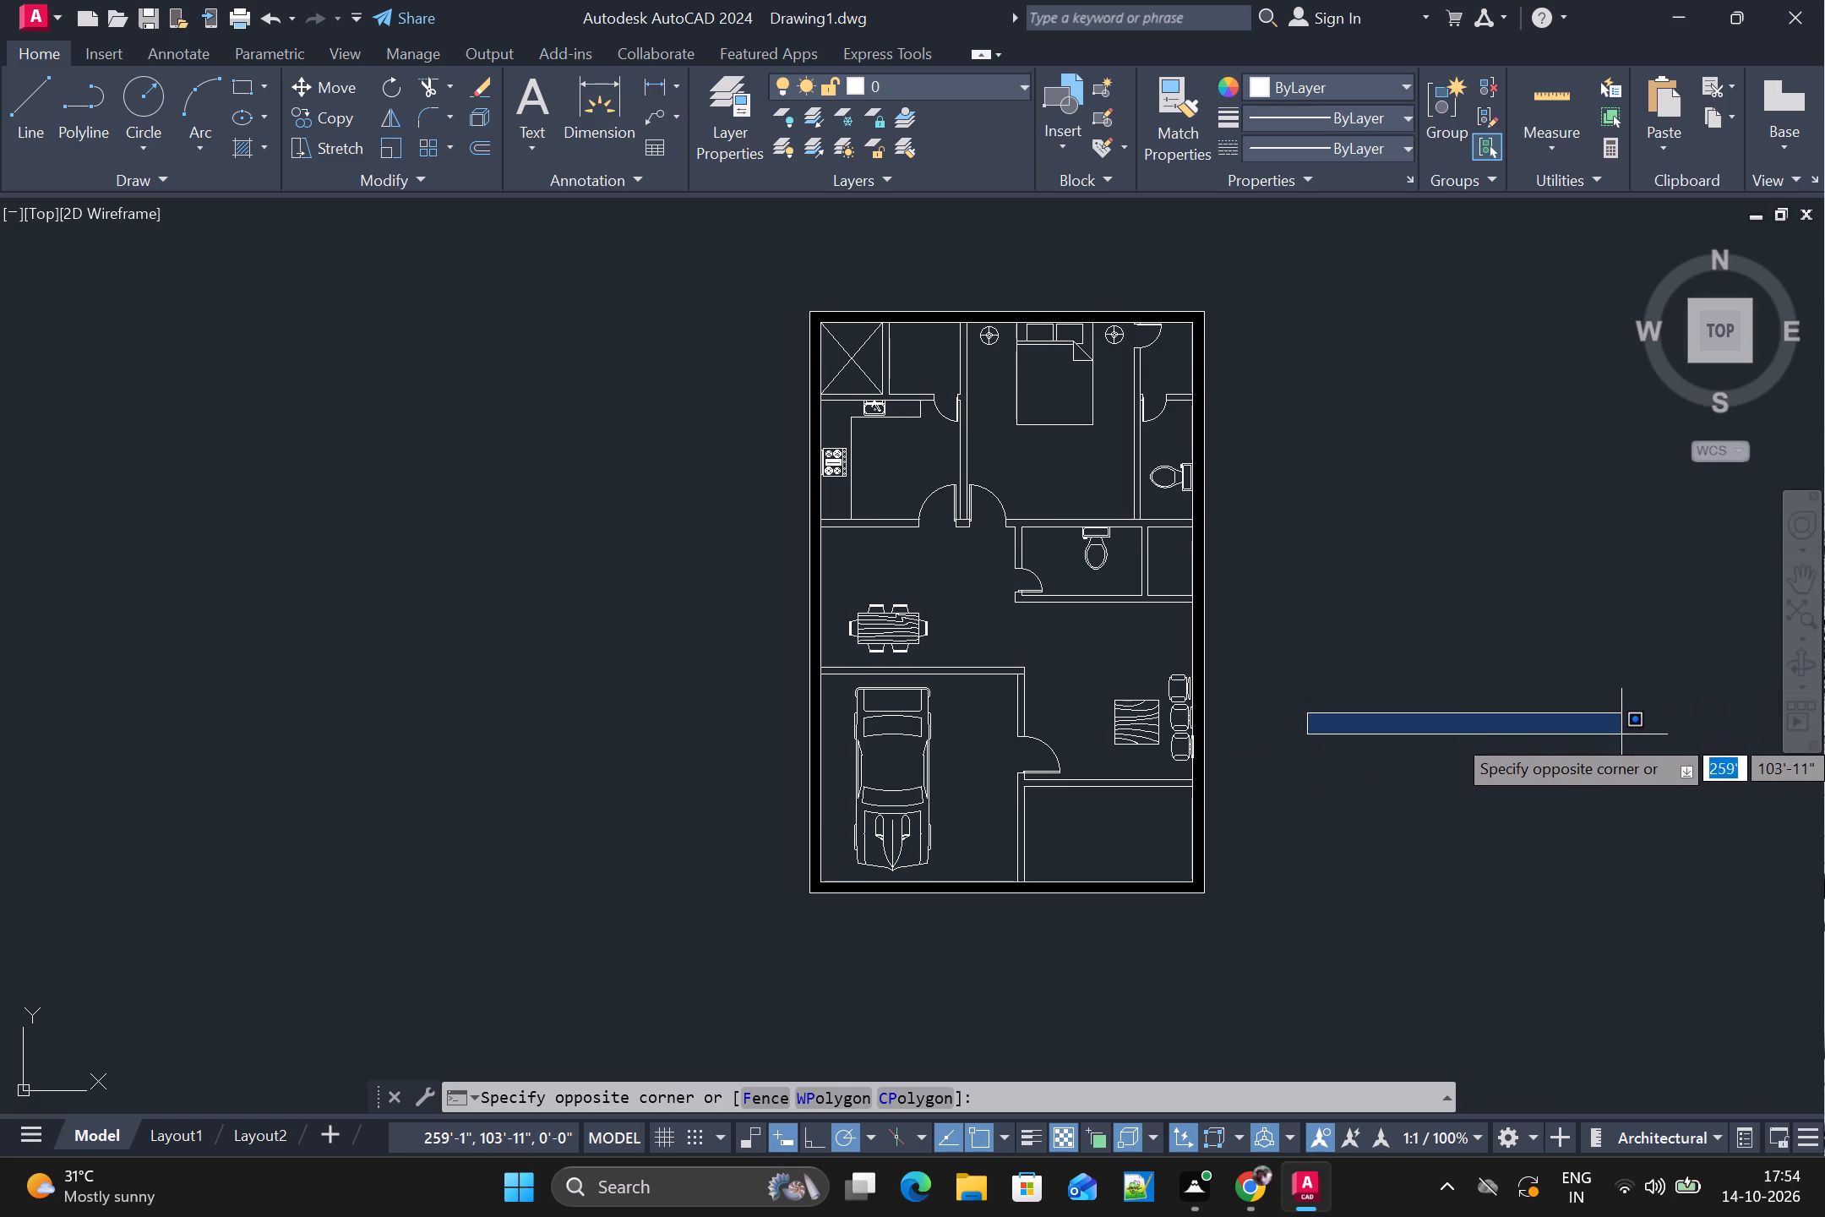
key("Escape")
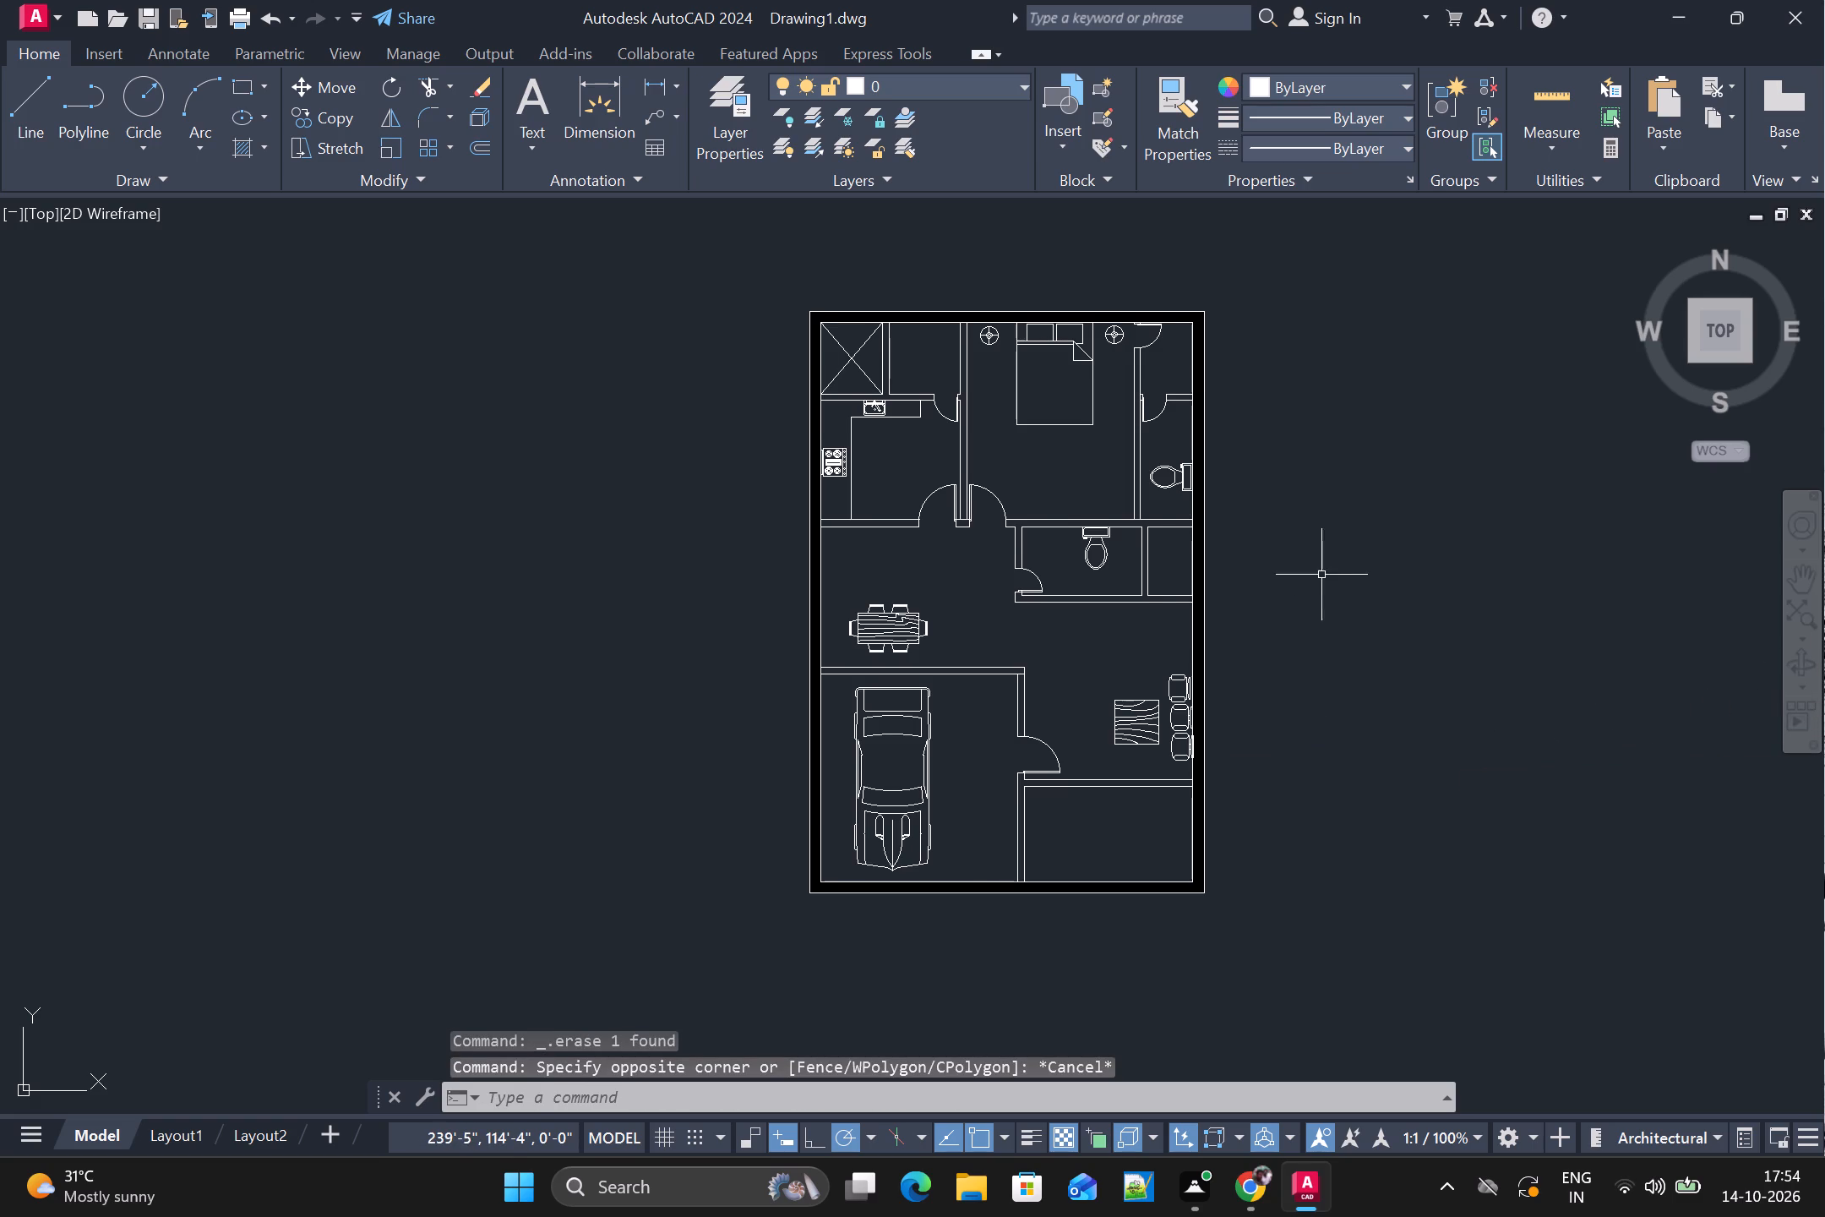
Label the room beside the crossed shaft with single-line text about 6" high at 0 rotation, reading UTILITY and 4'8"X3'10" on two lines.
middle_click_drag(1321, 574, 1315, 608)
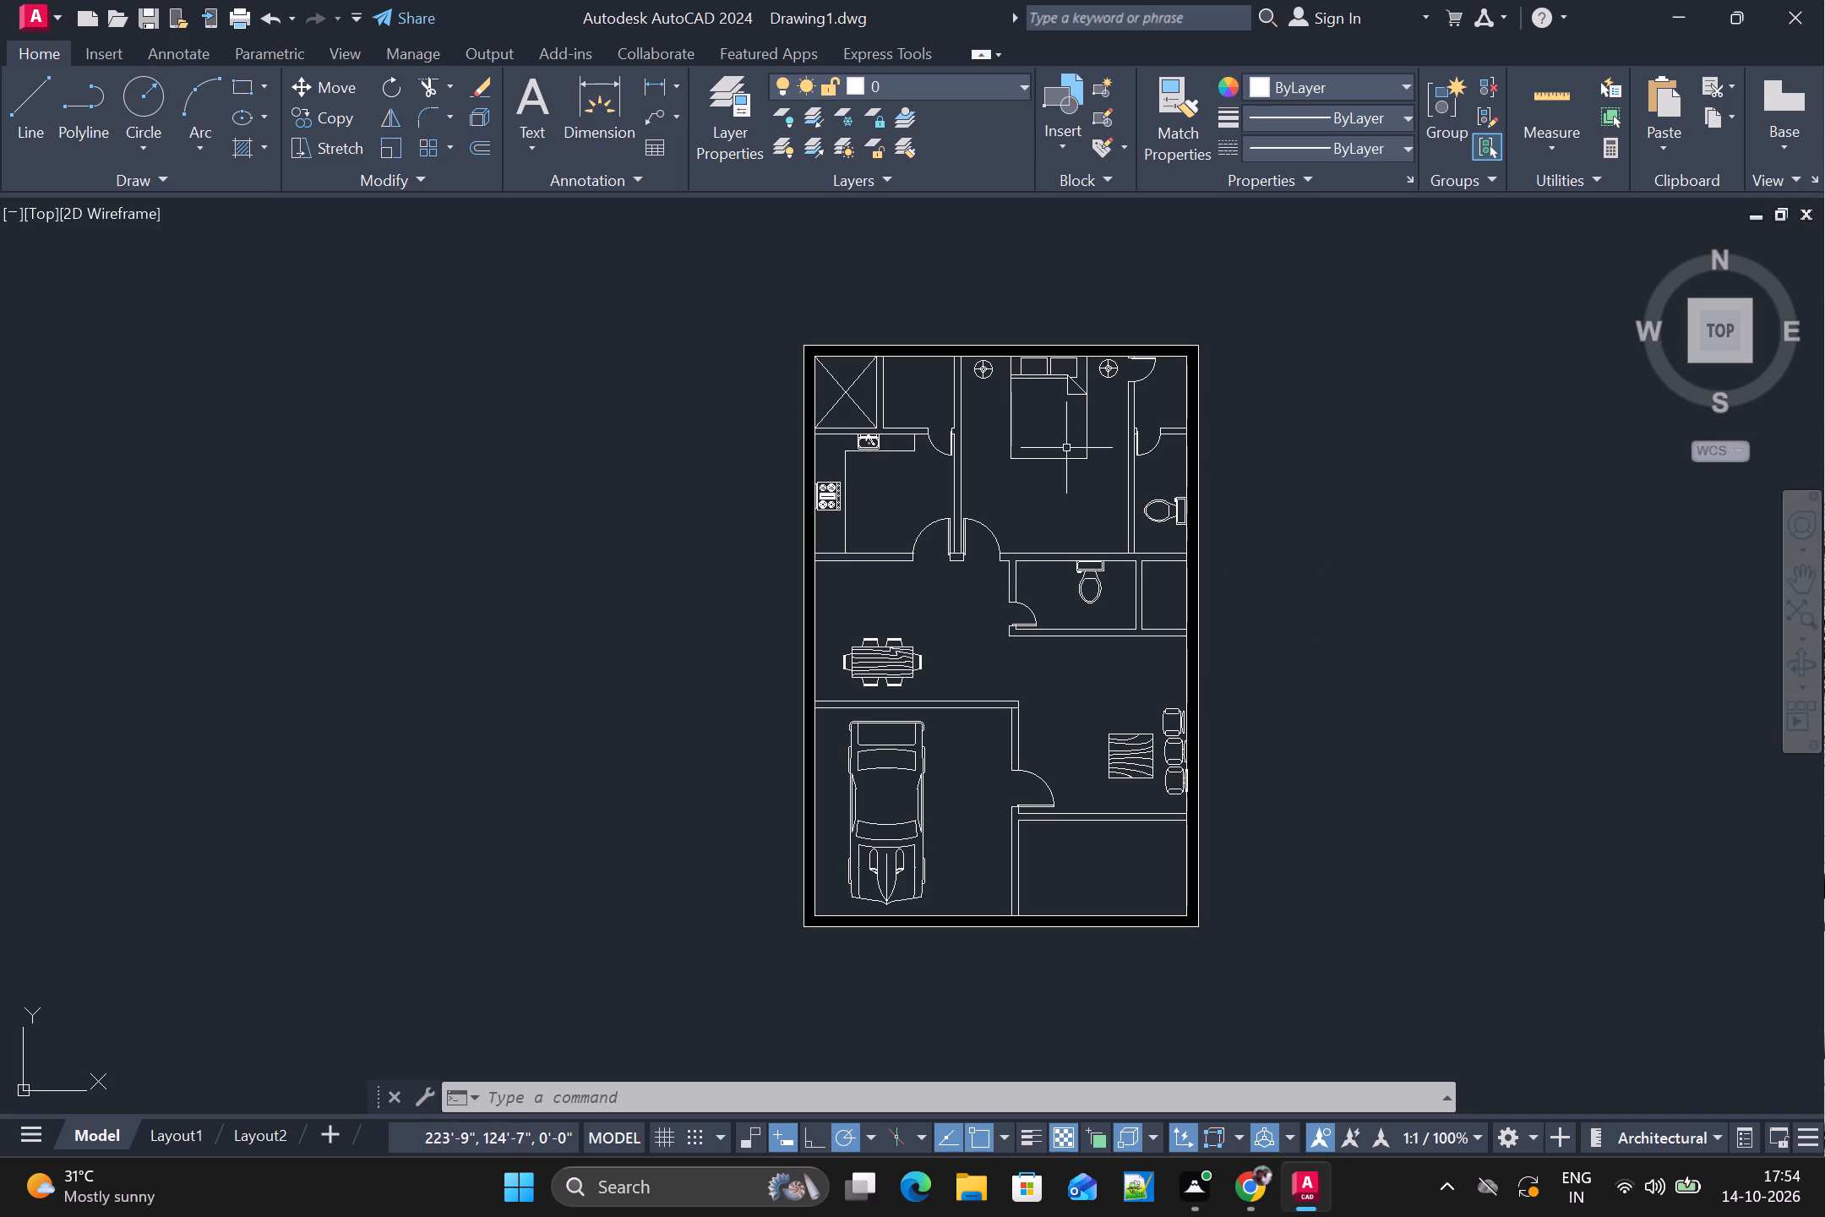
scroll(1032, 434, "up", 1)
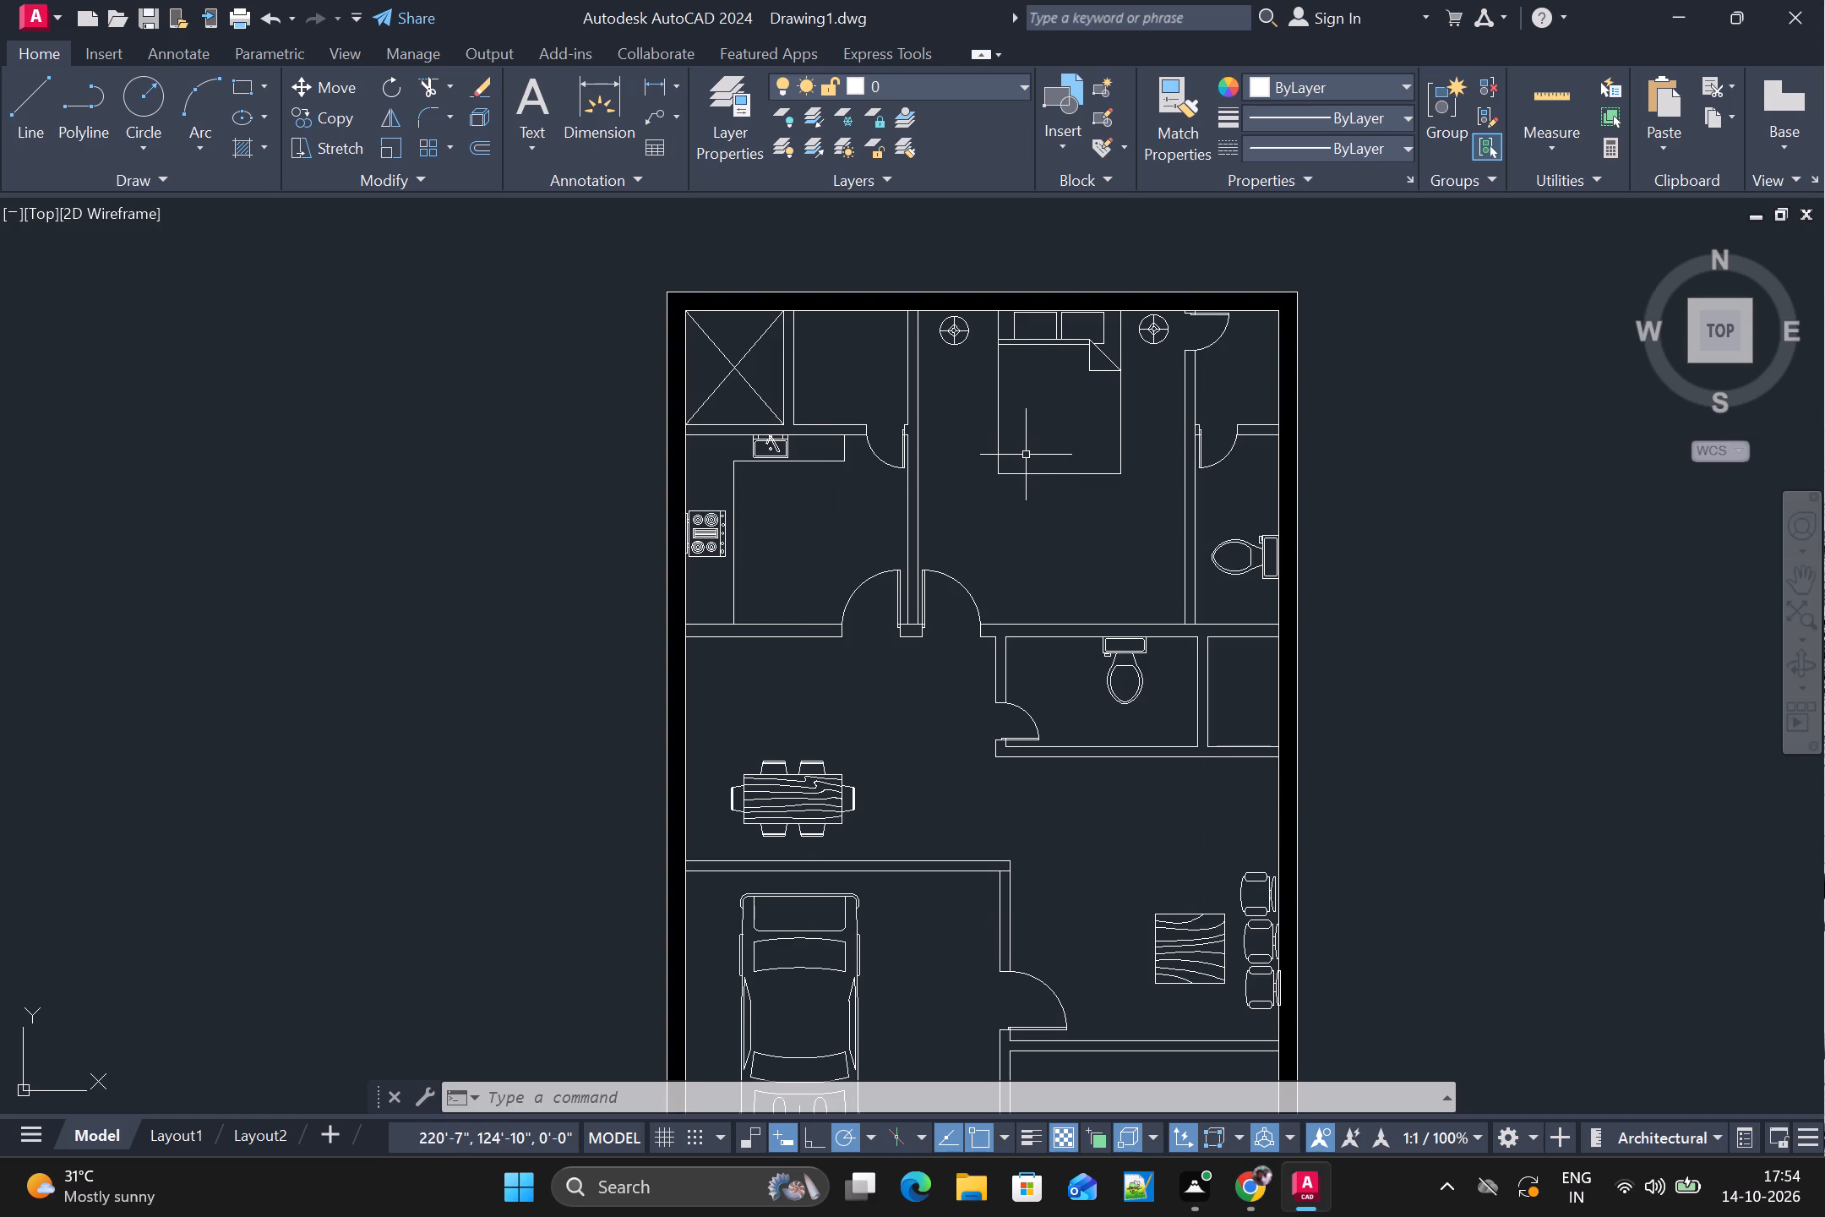
scroll(849, 377, "up", 1)
type("DT")
key("space")
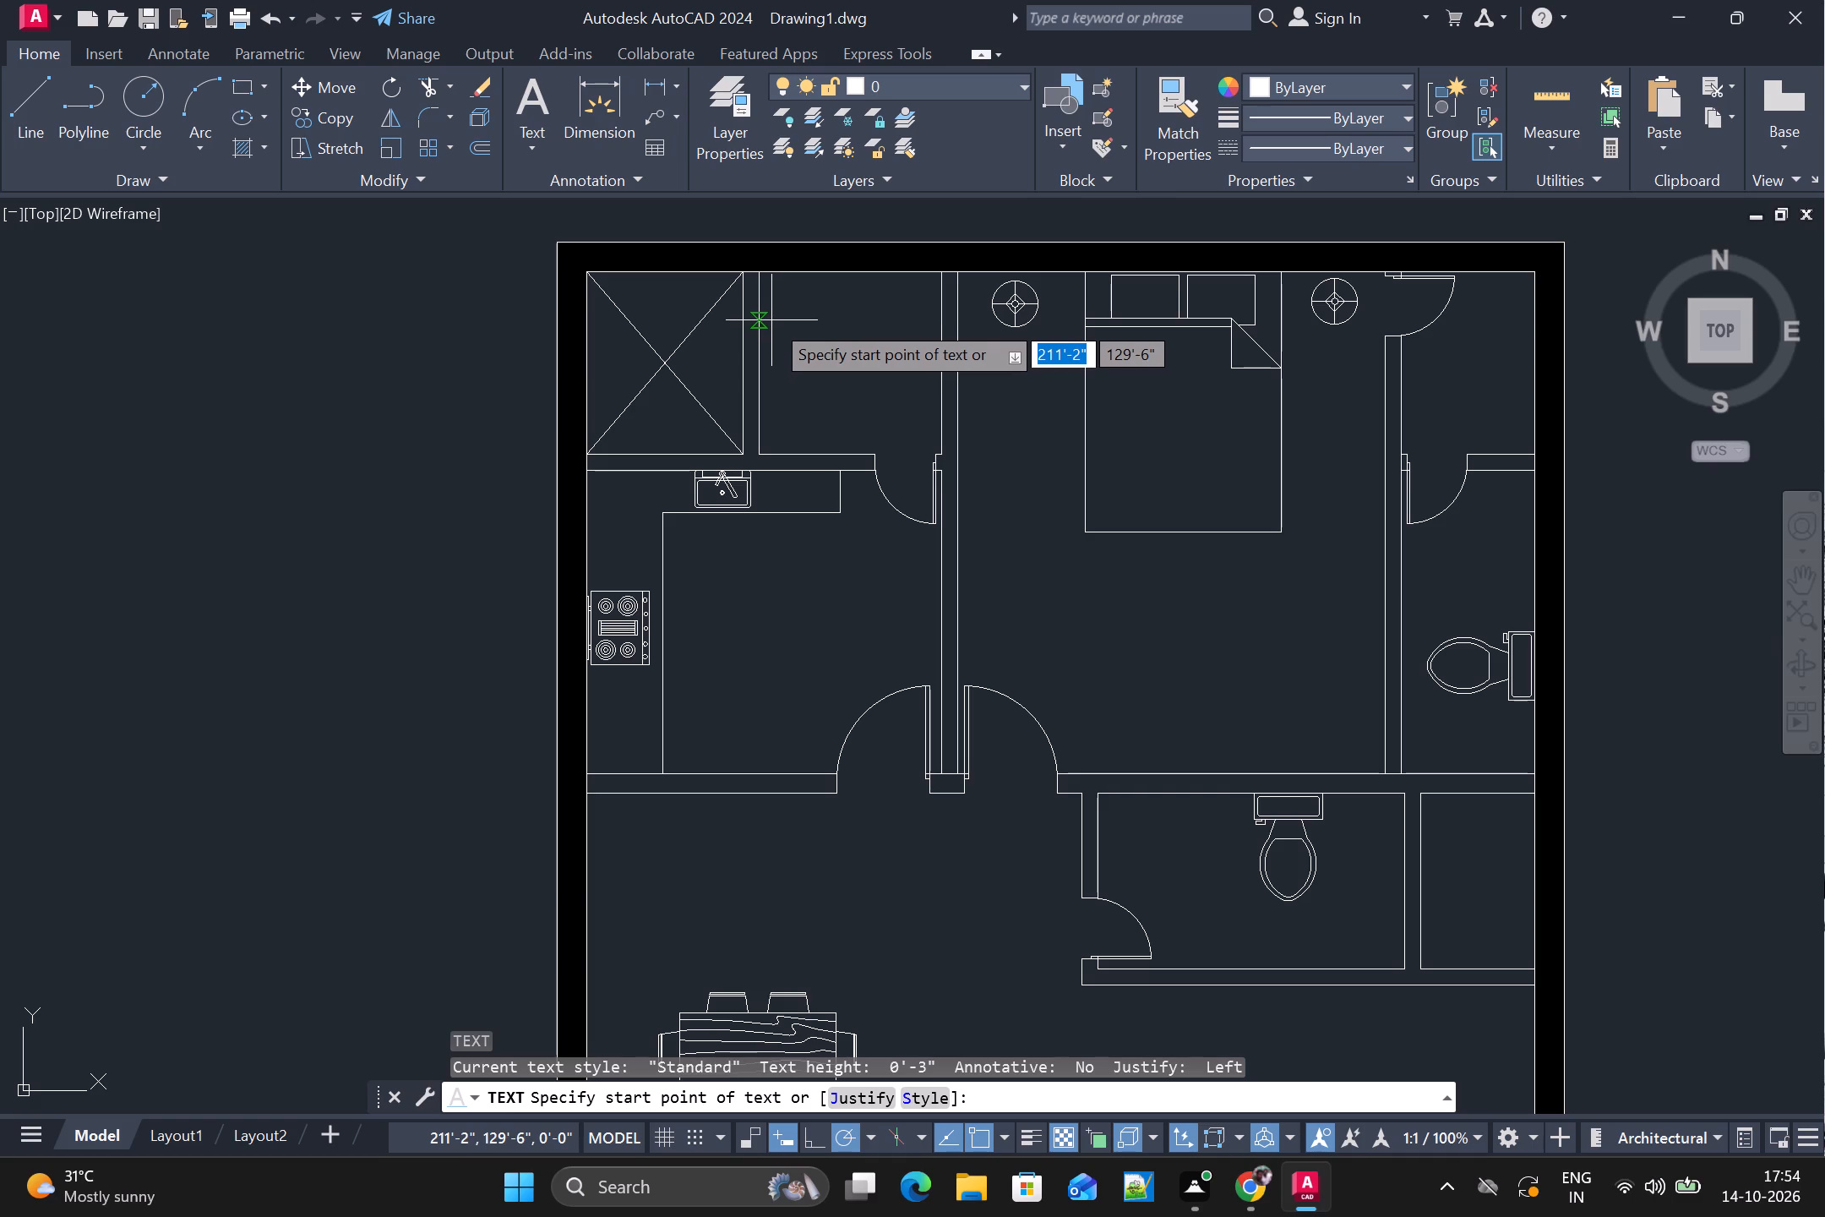
left_click(774, 314)
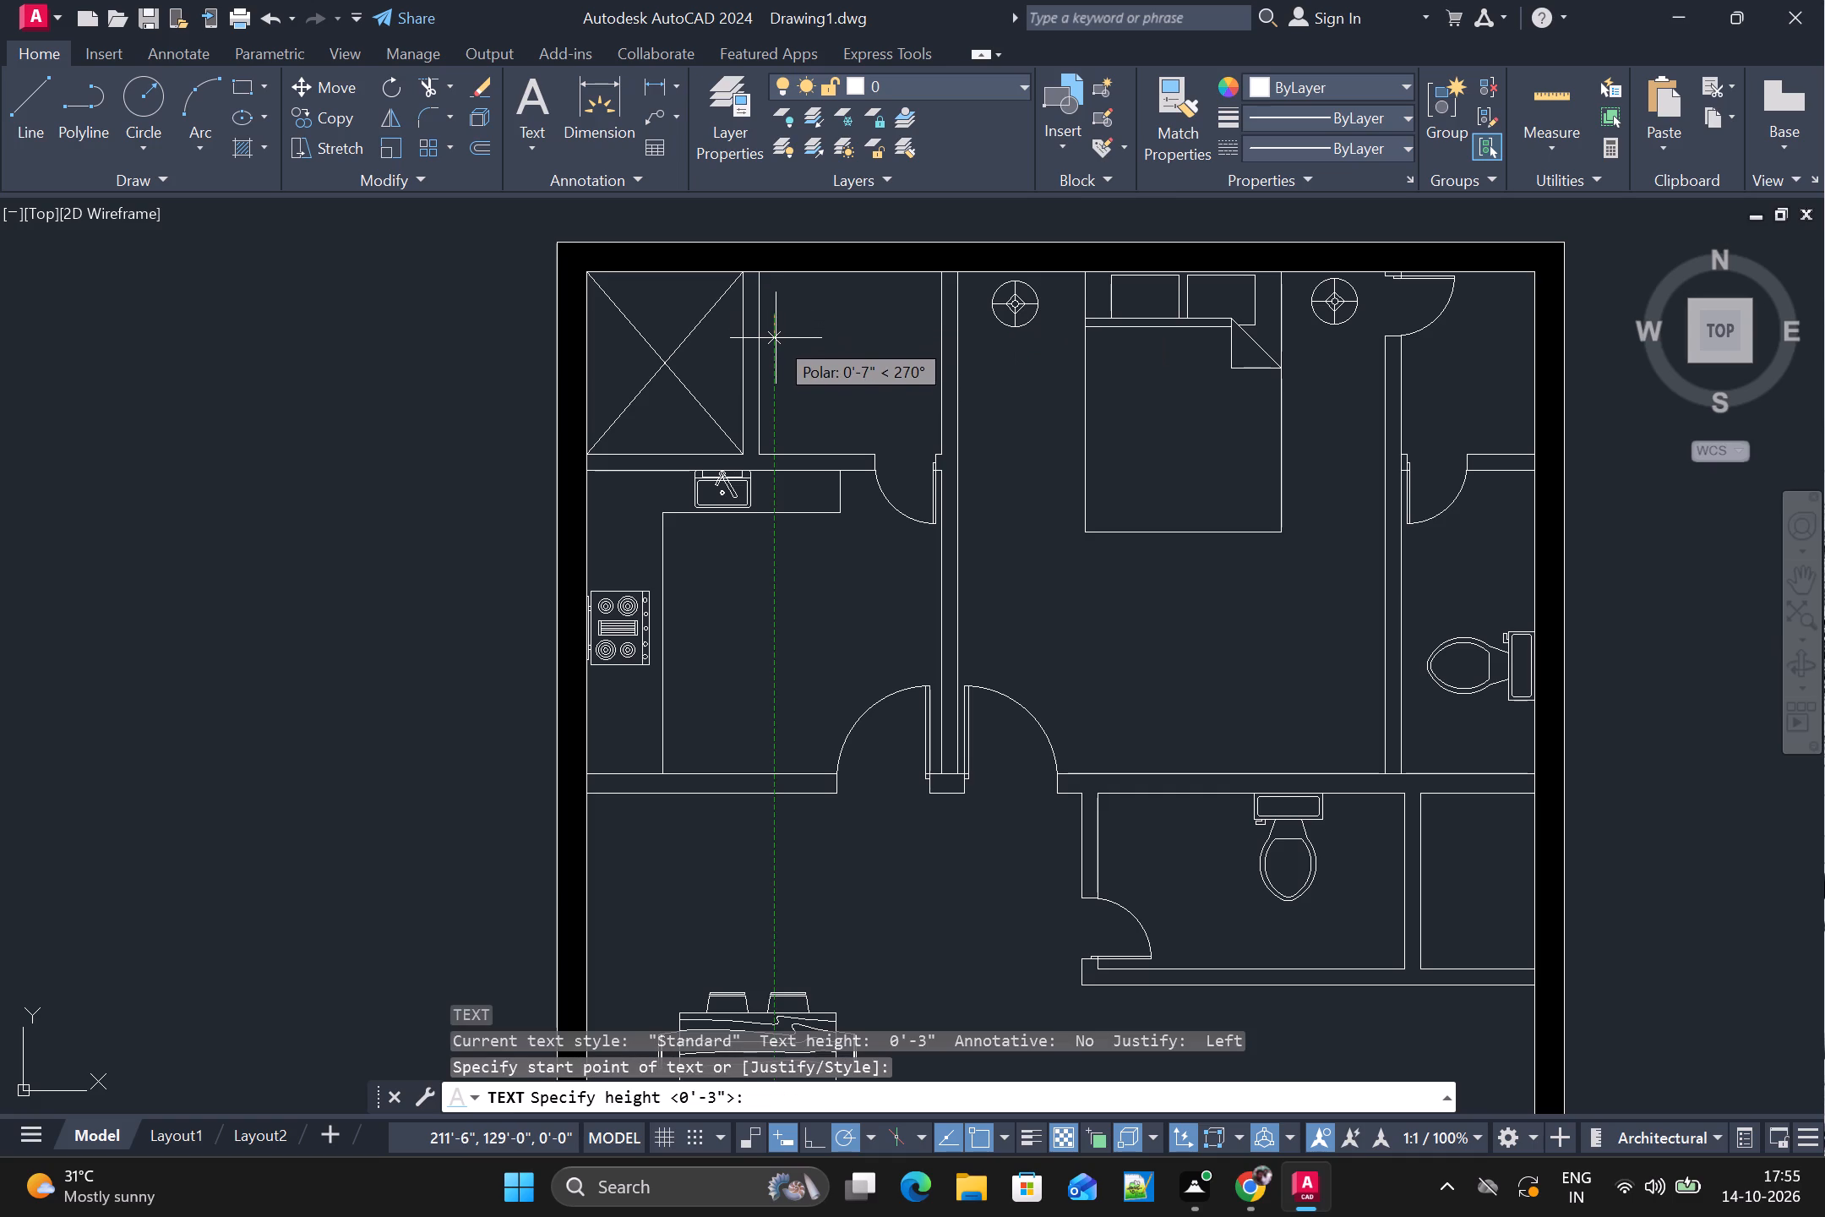
left_click(776, 336)
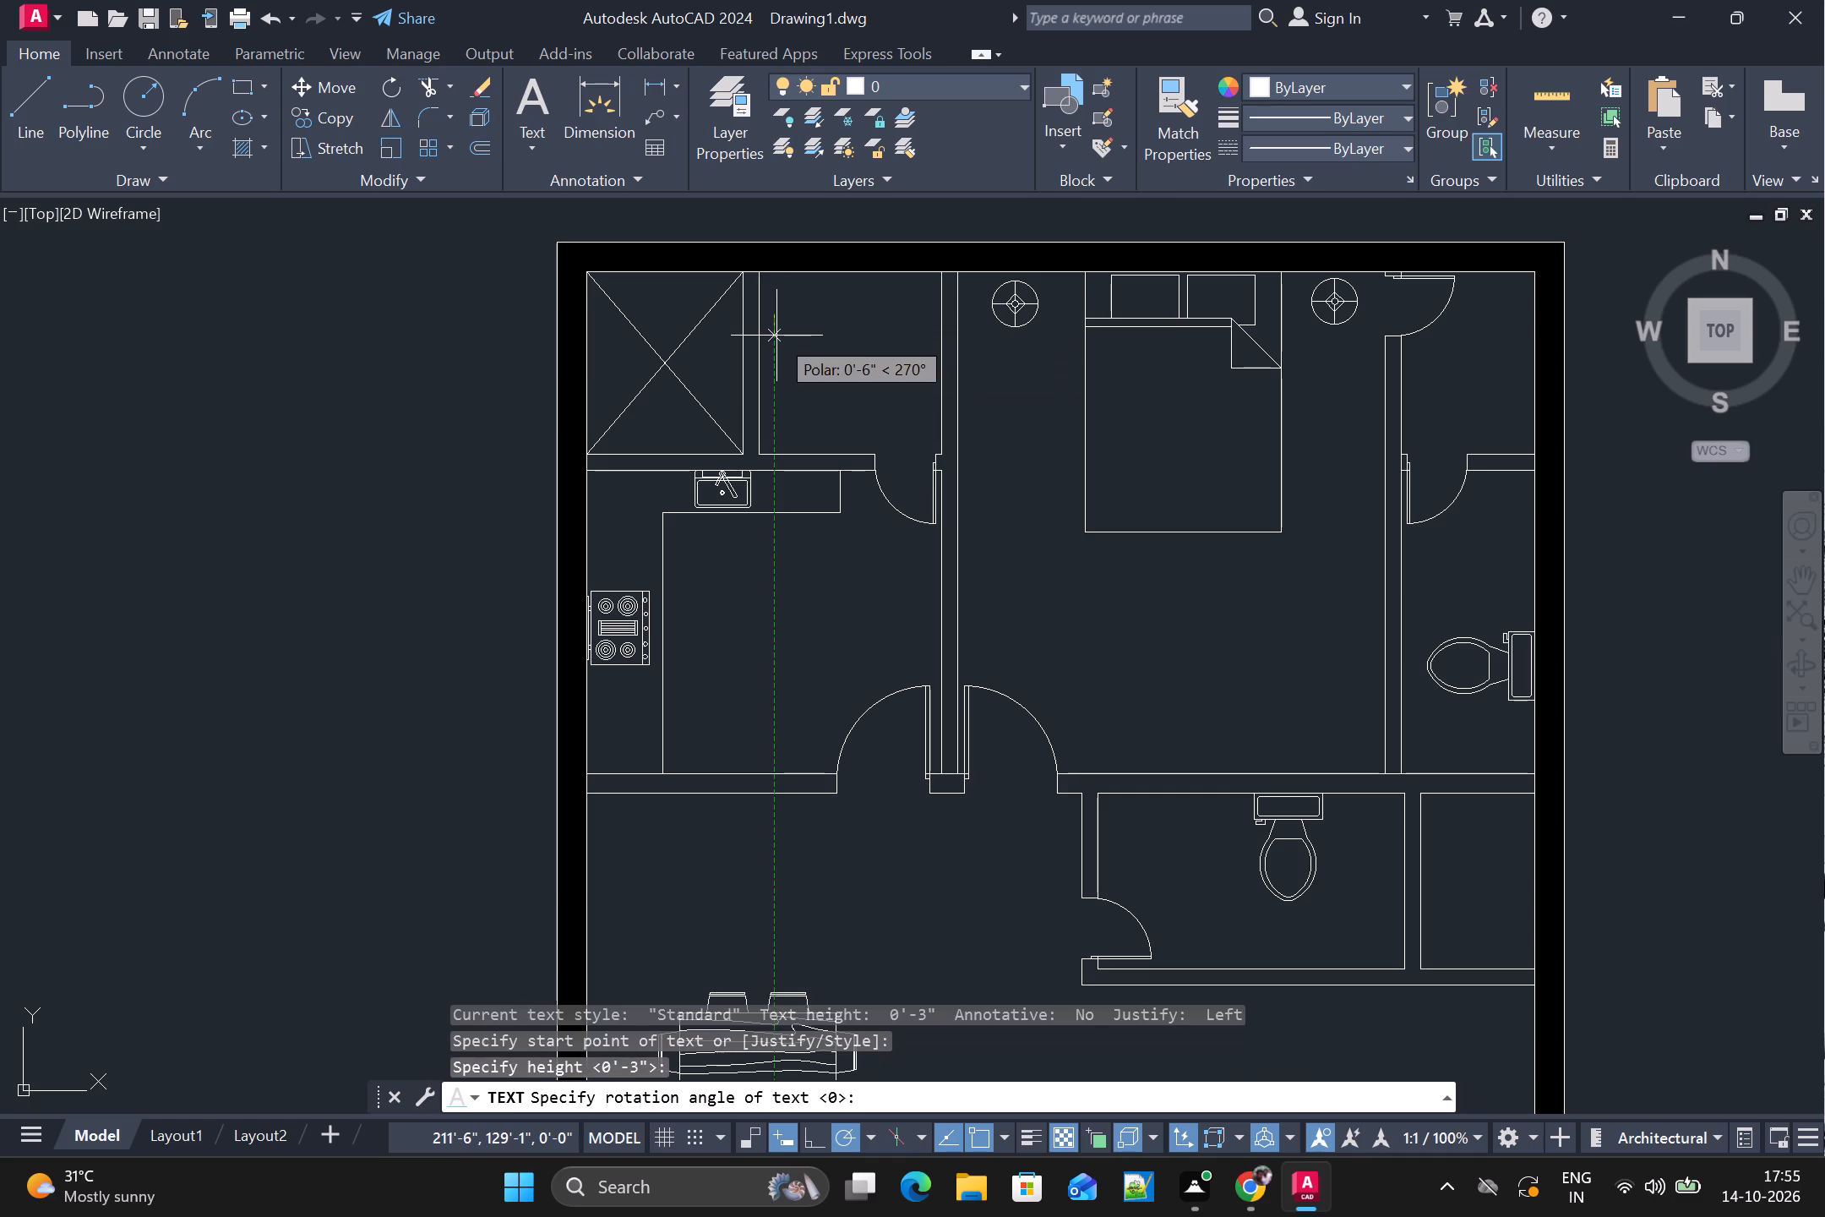
key("0")
key("Return")
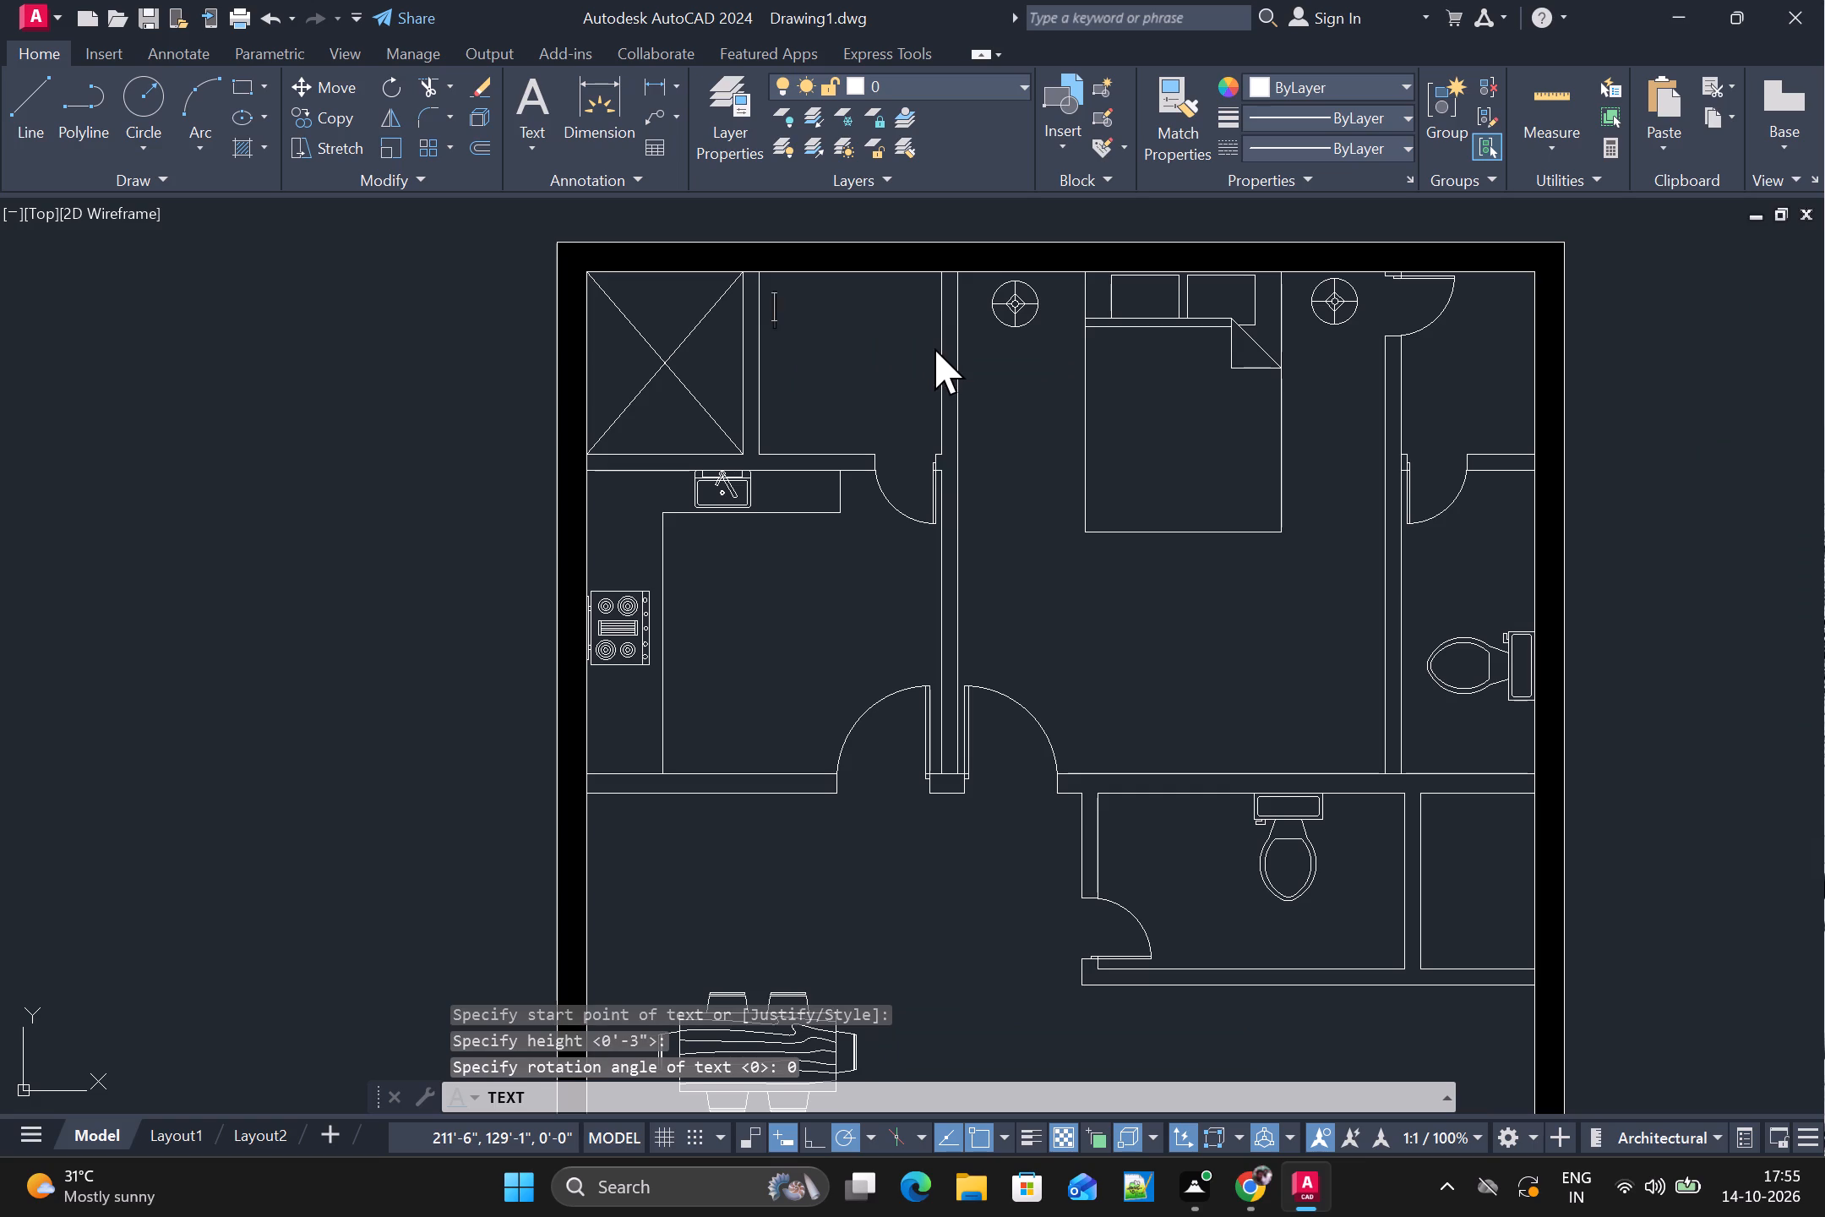
type("UTILITY")
key("Return")
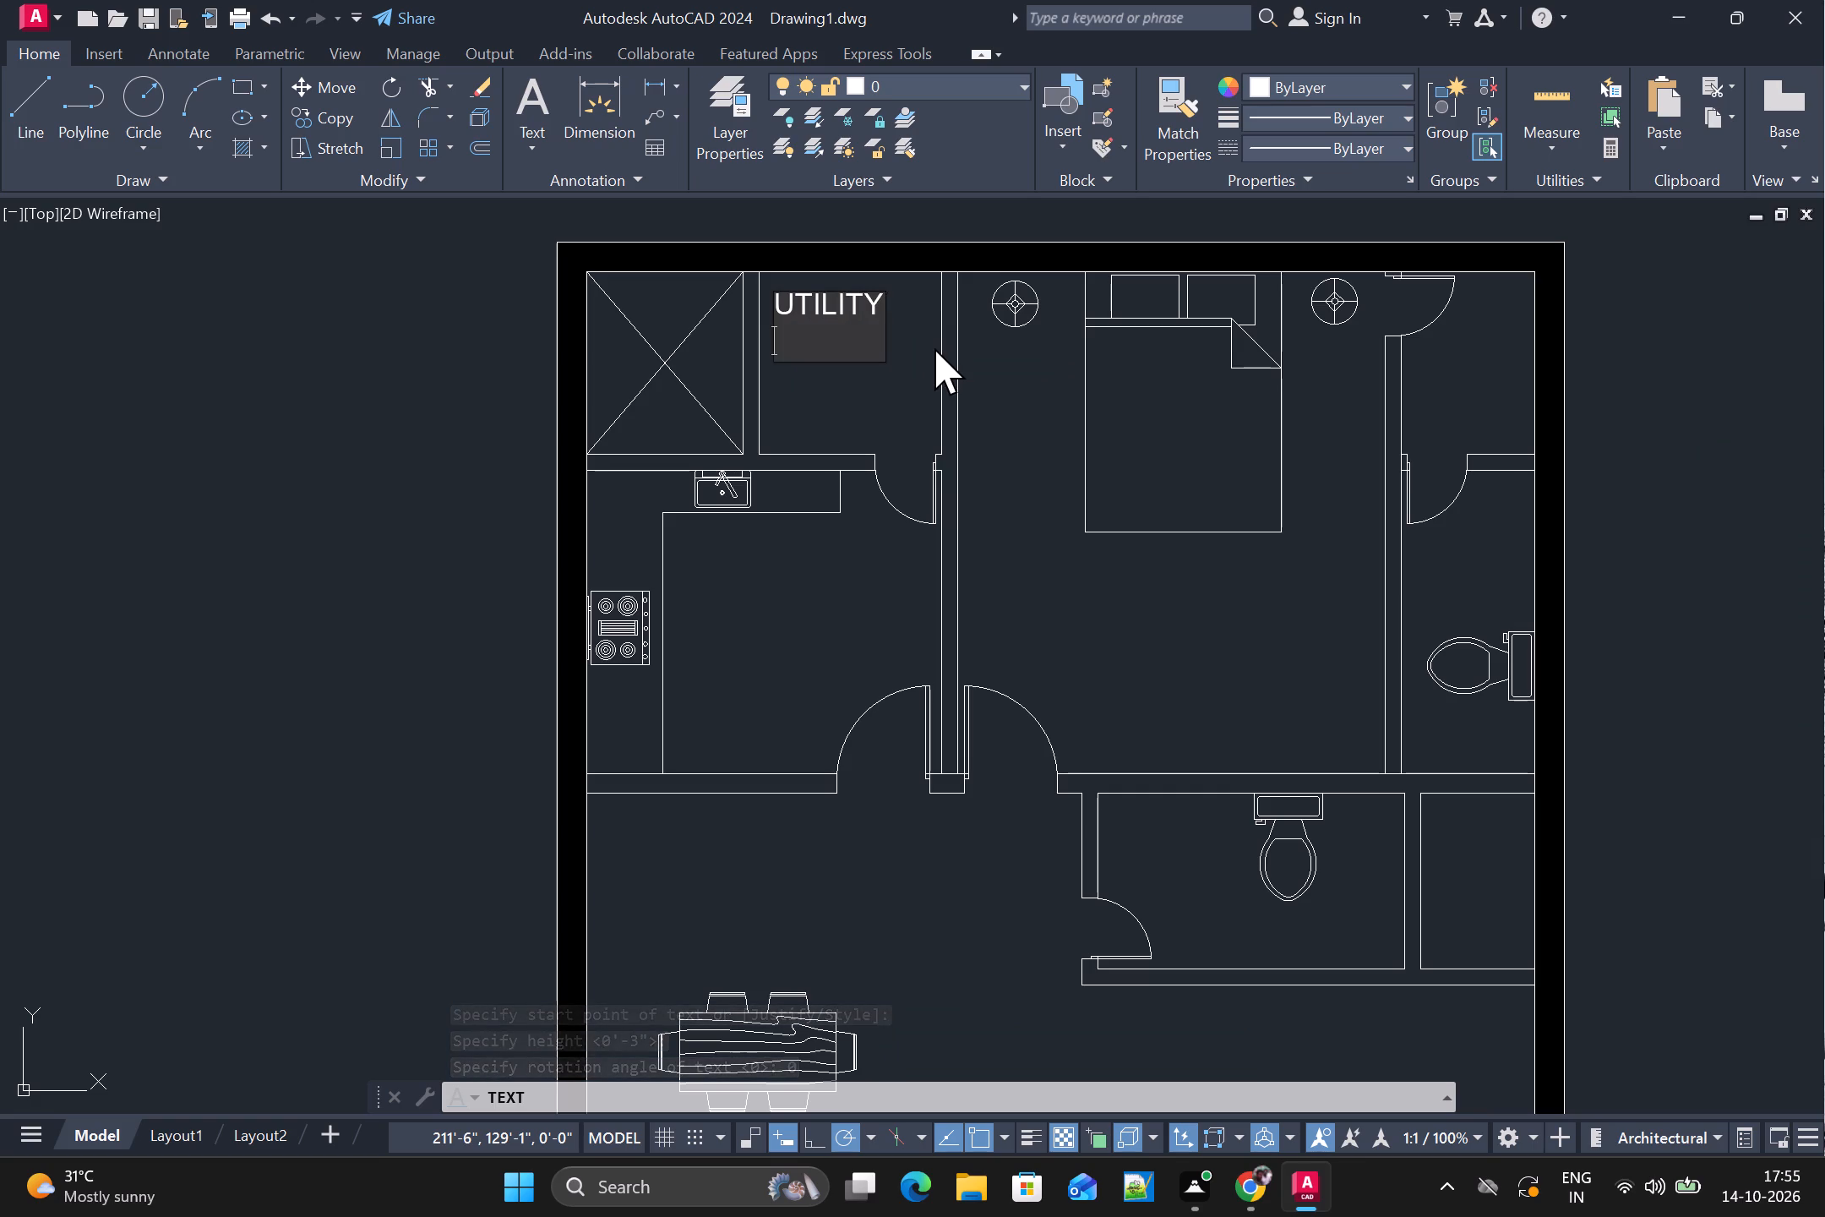
key("4")
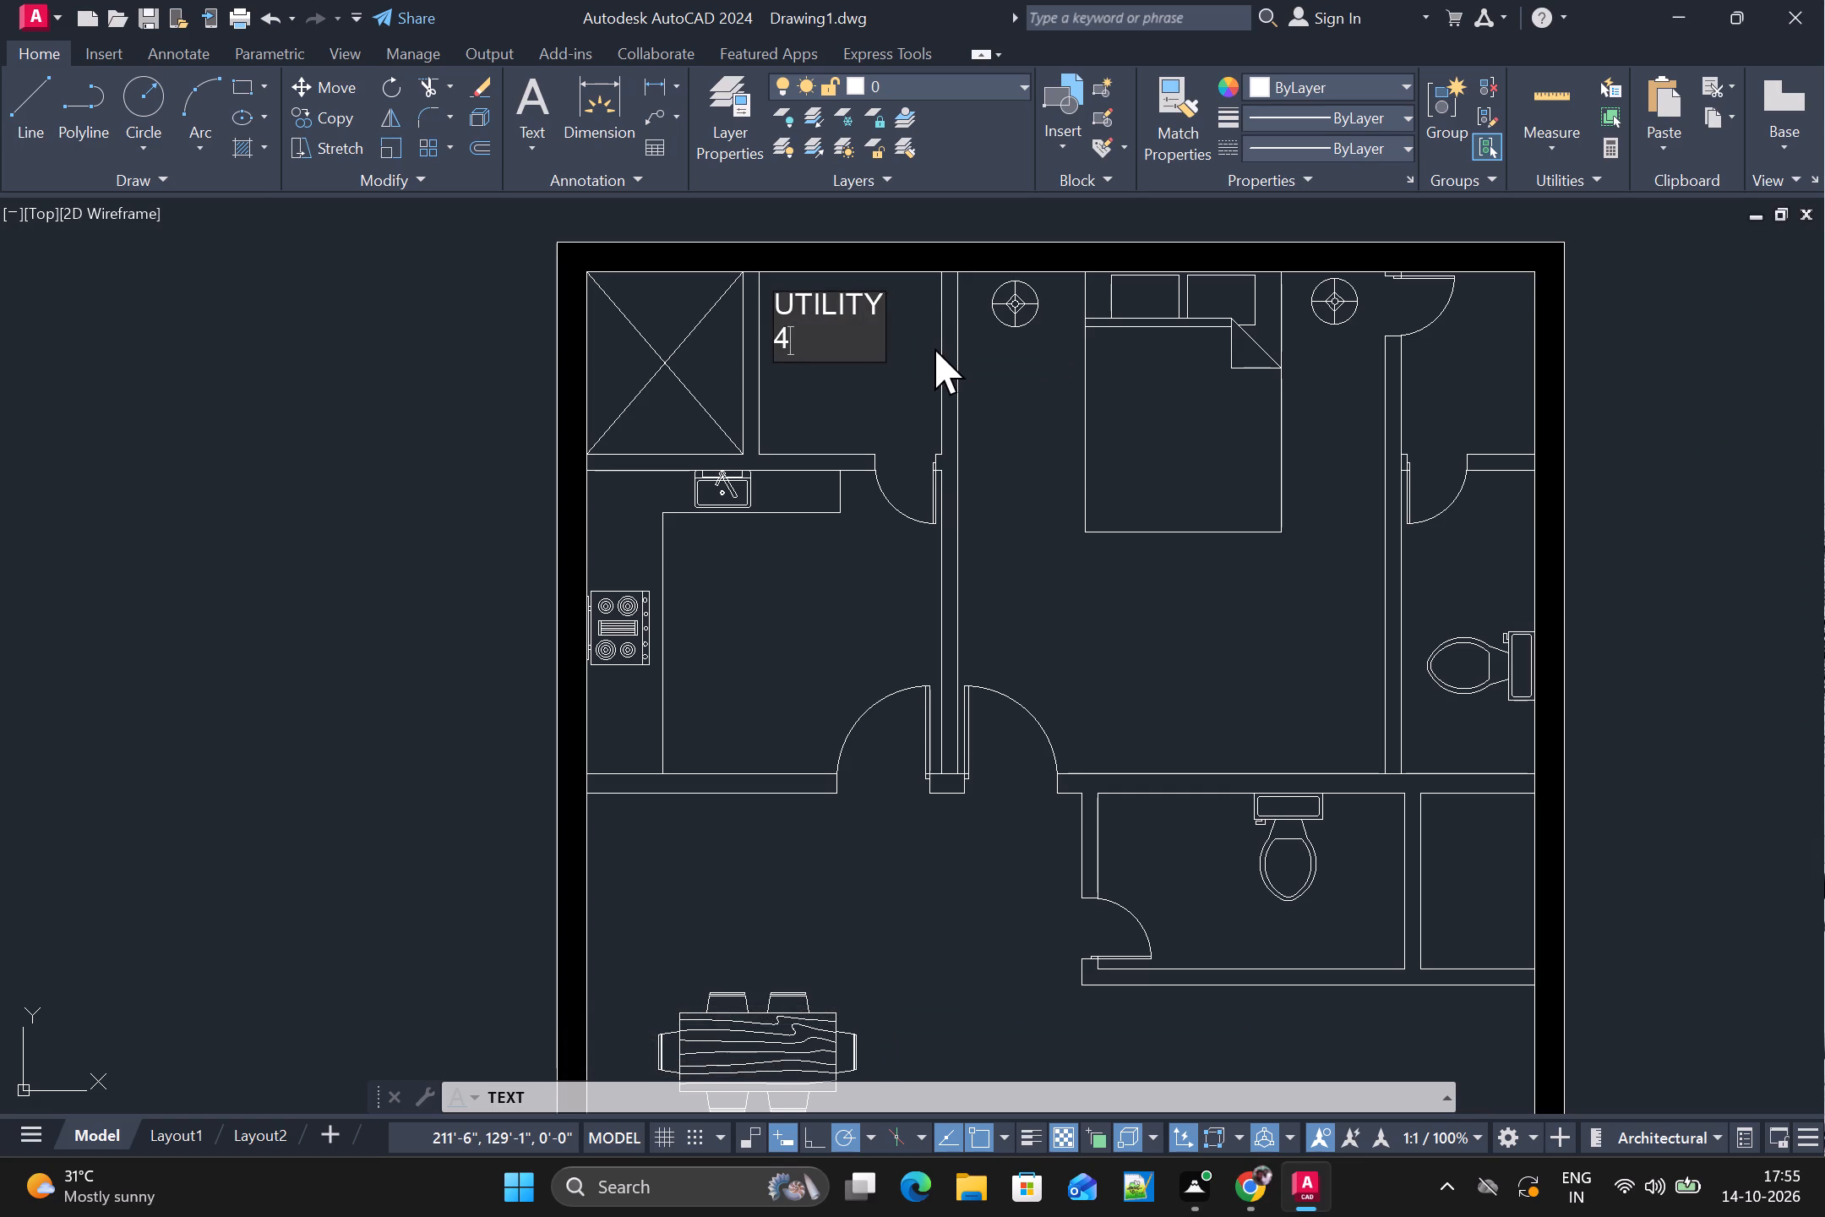
key("apostrophe")
type("8\"")
type("X3")
type("'10\"")
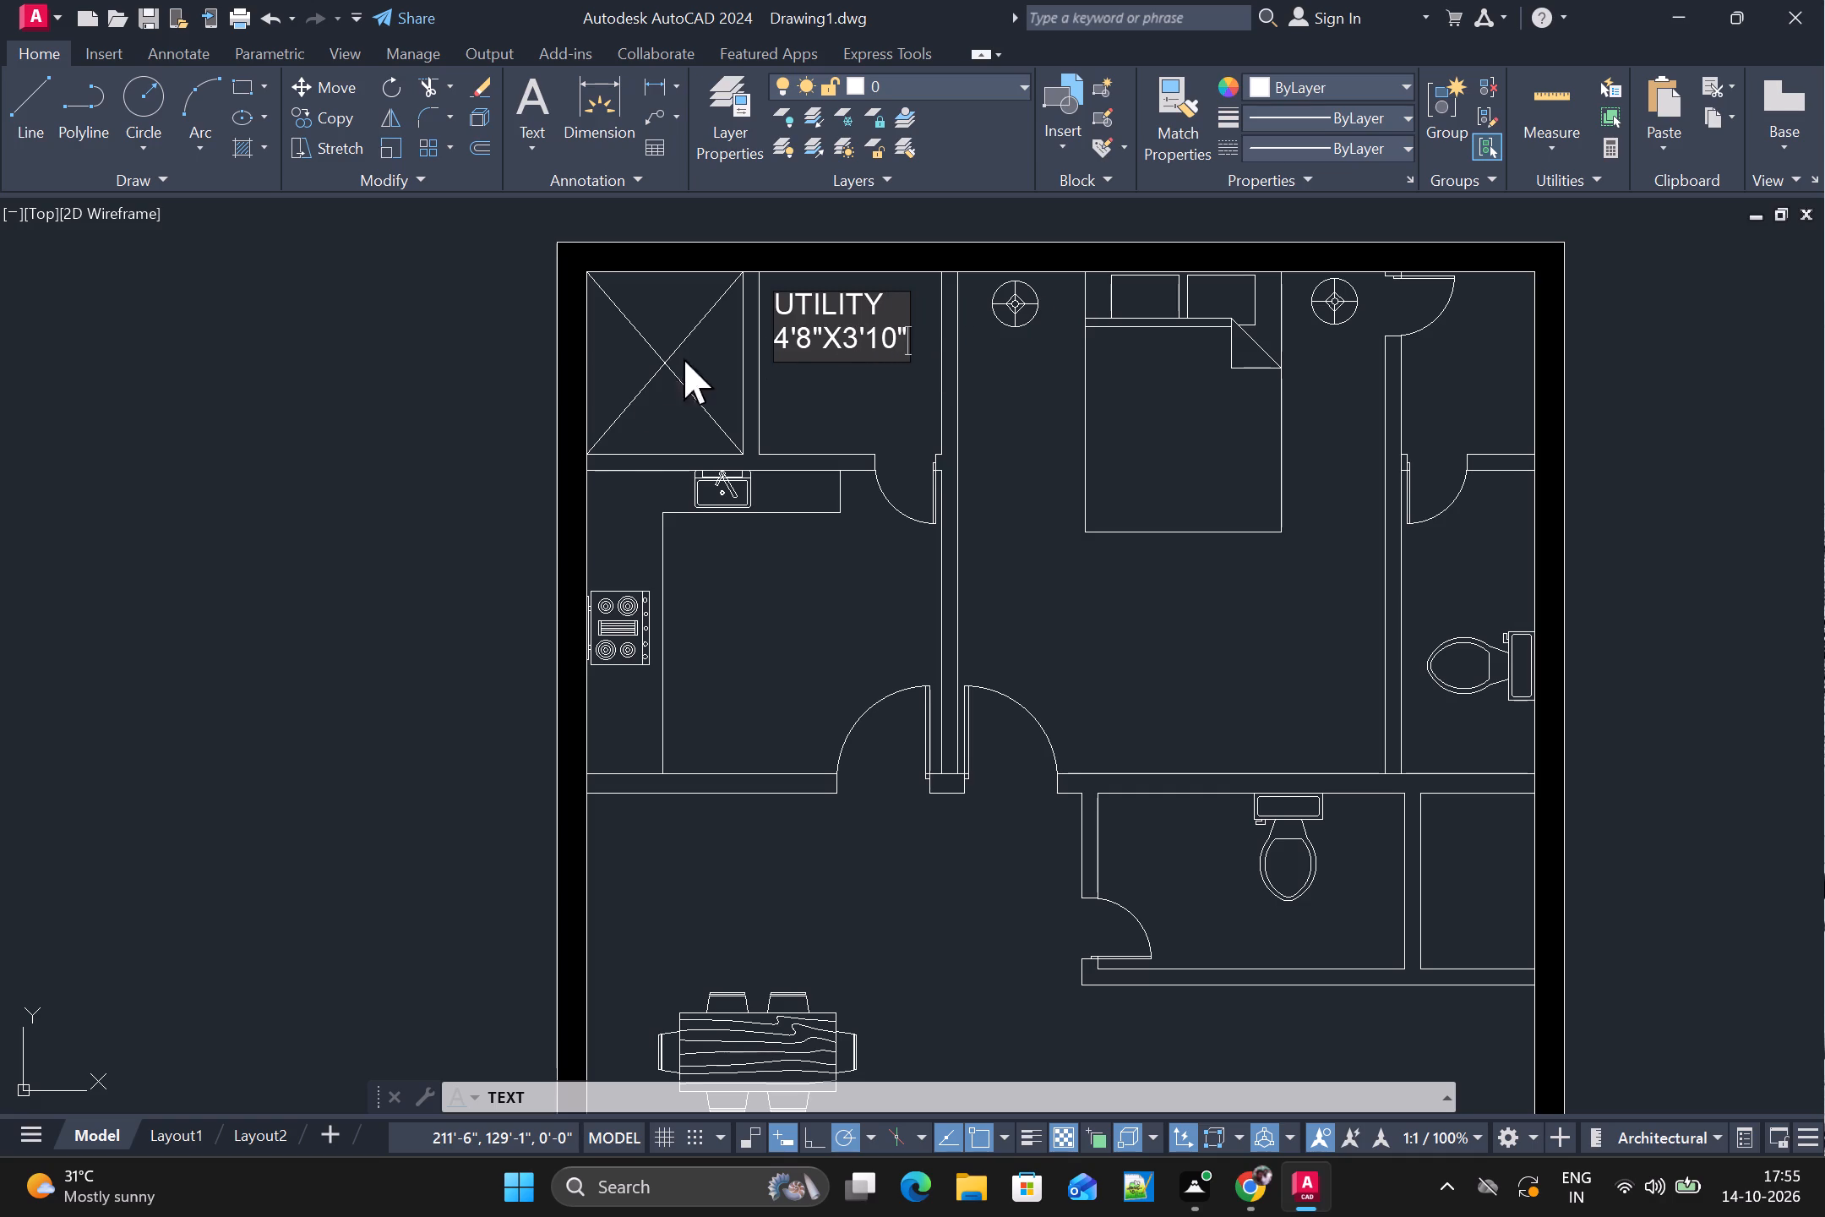
Label the crossed shaft beside the utility room with the size text 4'X4'8" in its lower part.
left_click(618, 420)
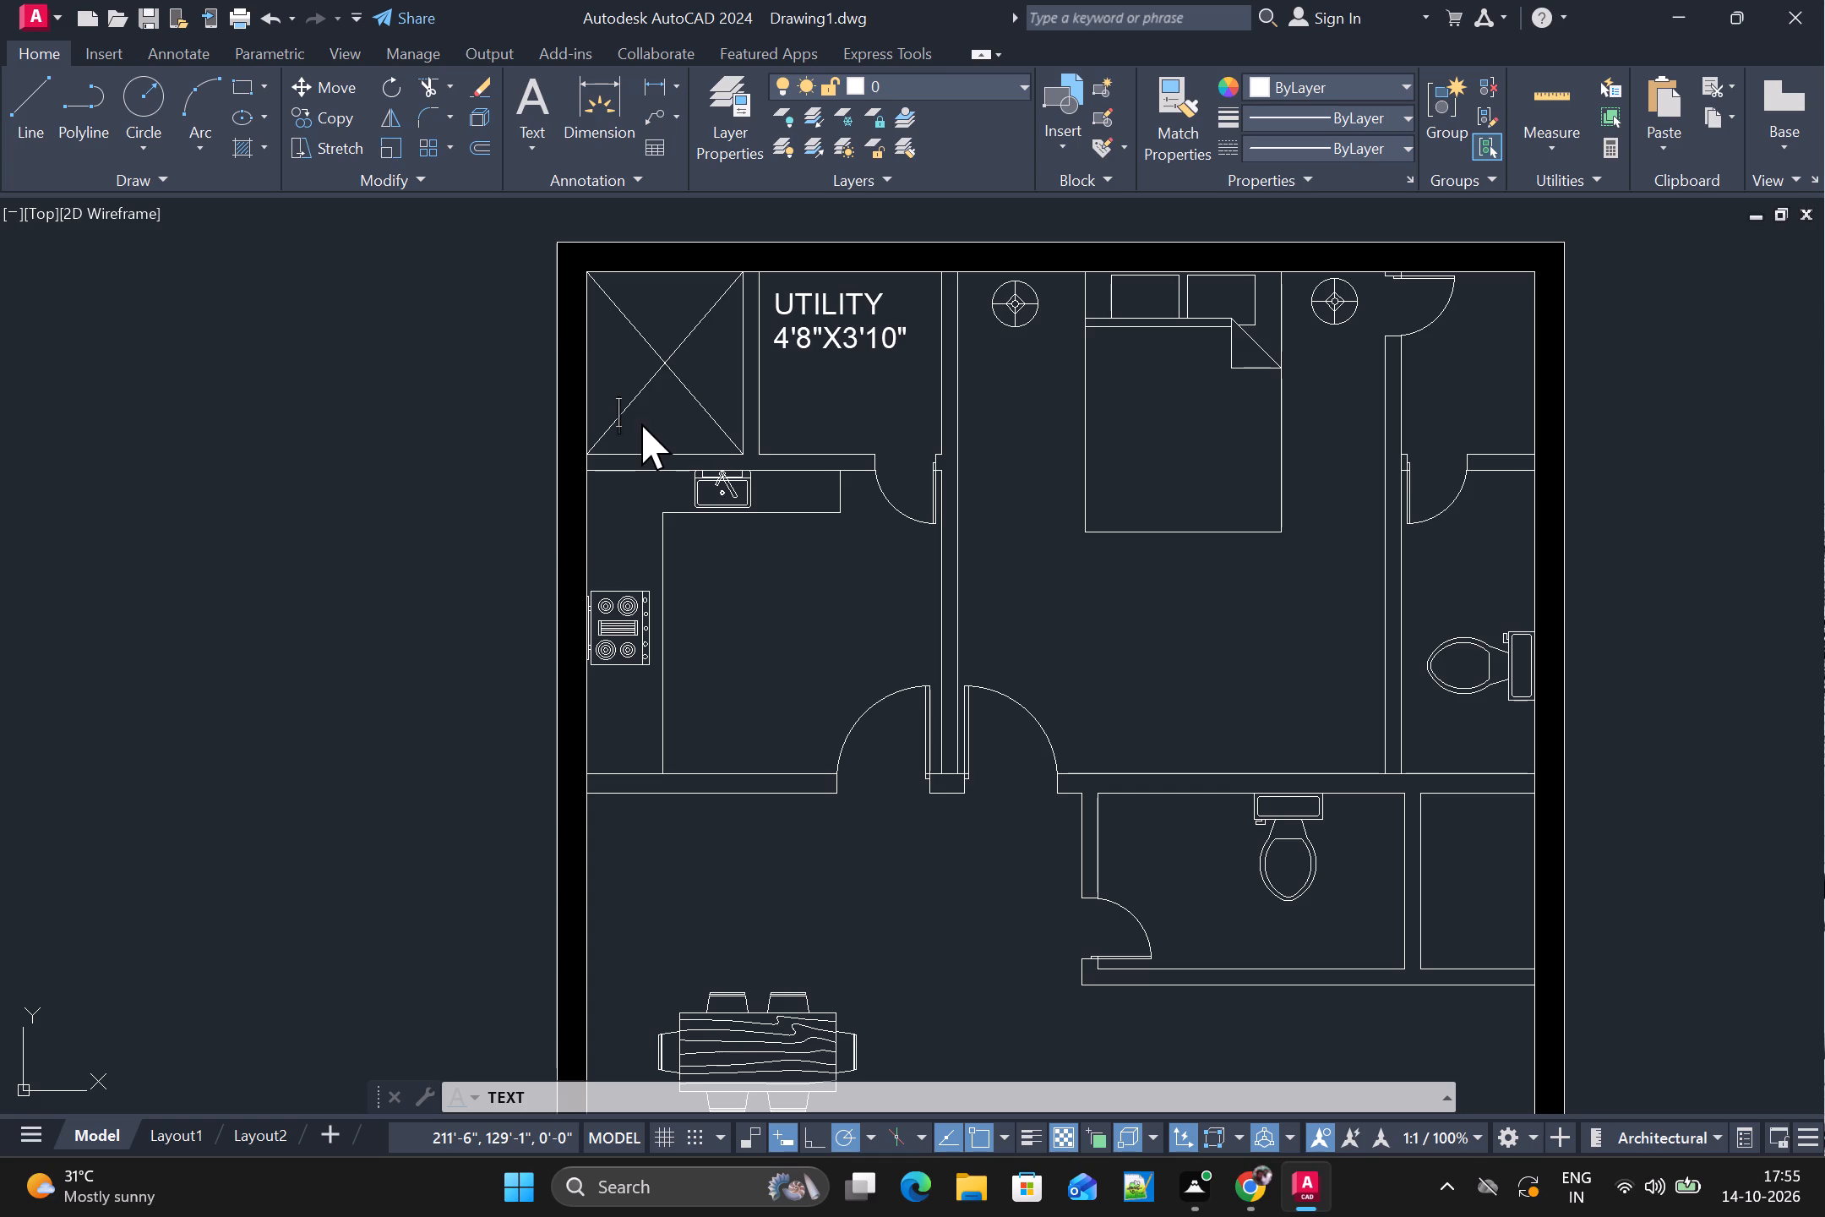
key("4")
key("apostrophe")
key("x")
type("4'")
type("8\"")
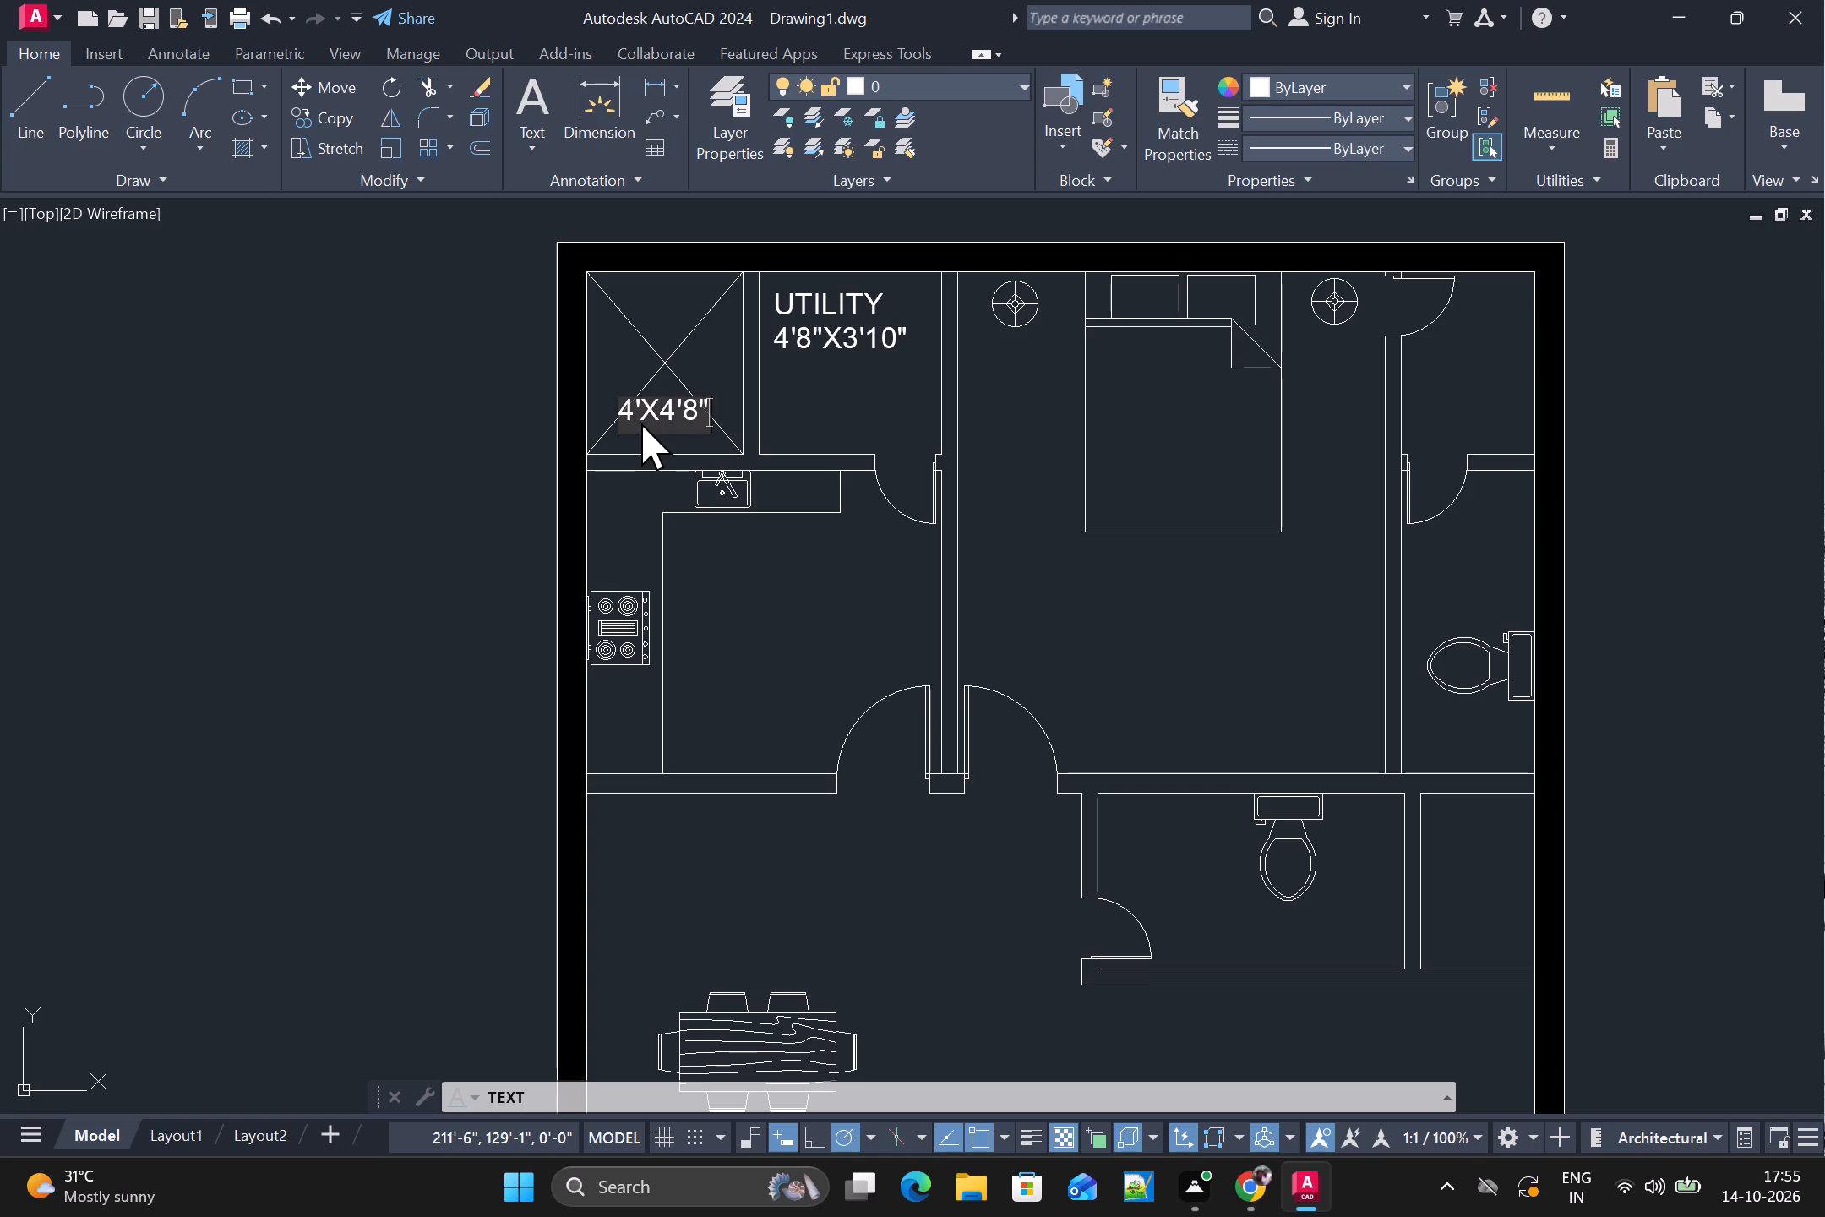
Label the room with the stove and sink with two text lines, KITCHEN and 7'10"X9'10".
left_click(698, 598)
type("KITCHEN")
key("Return")
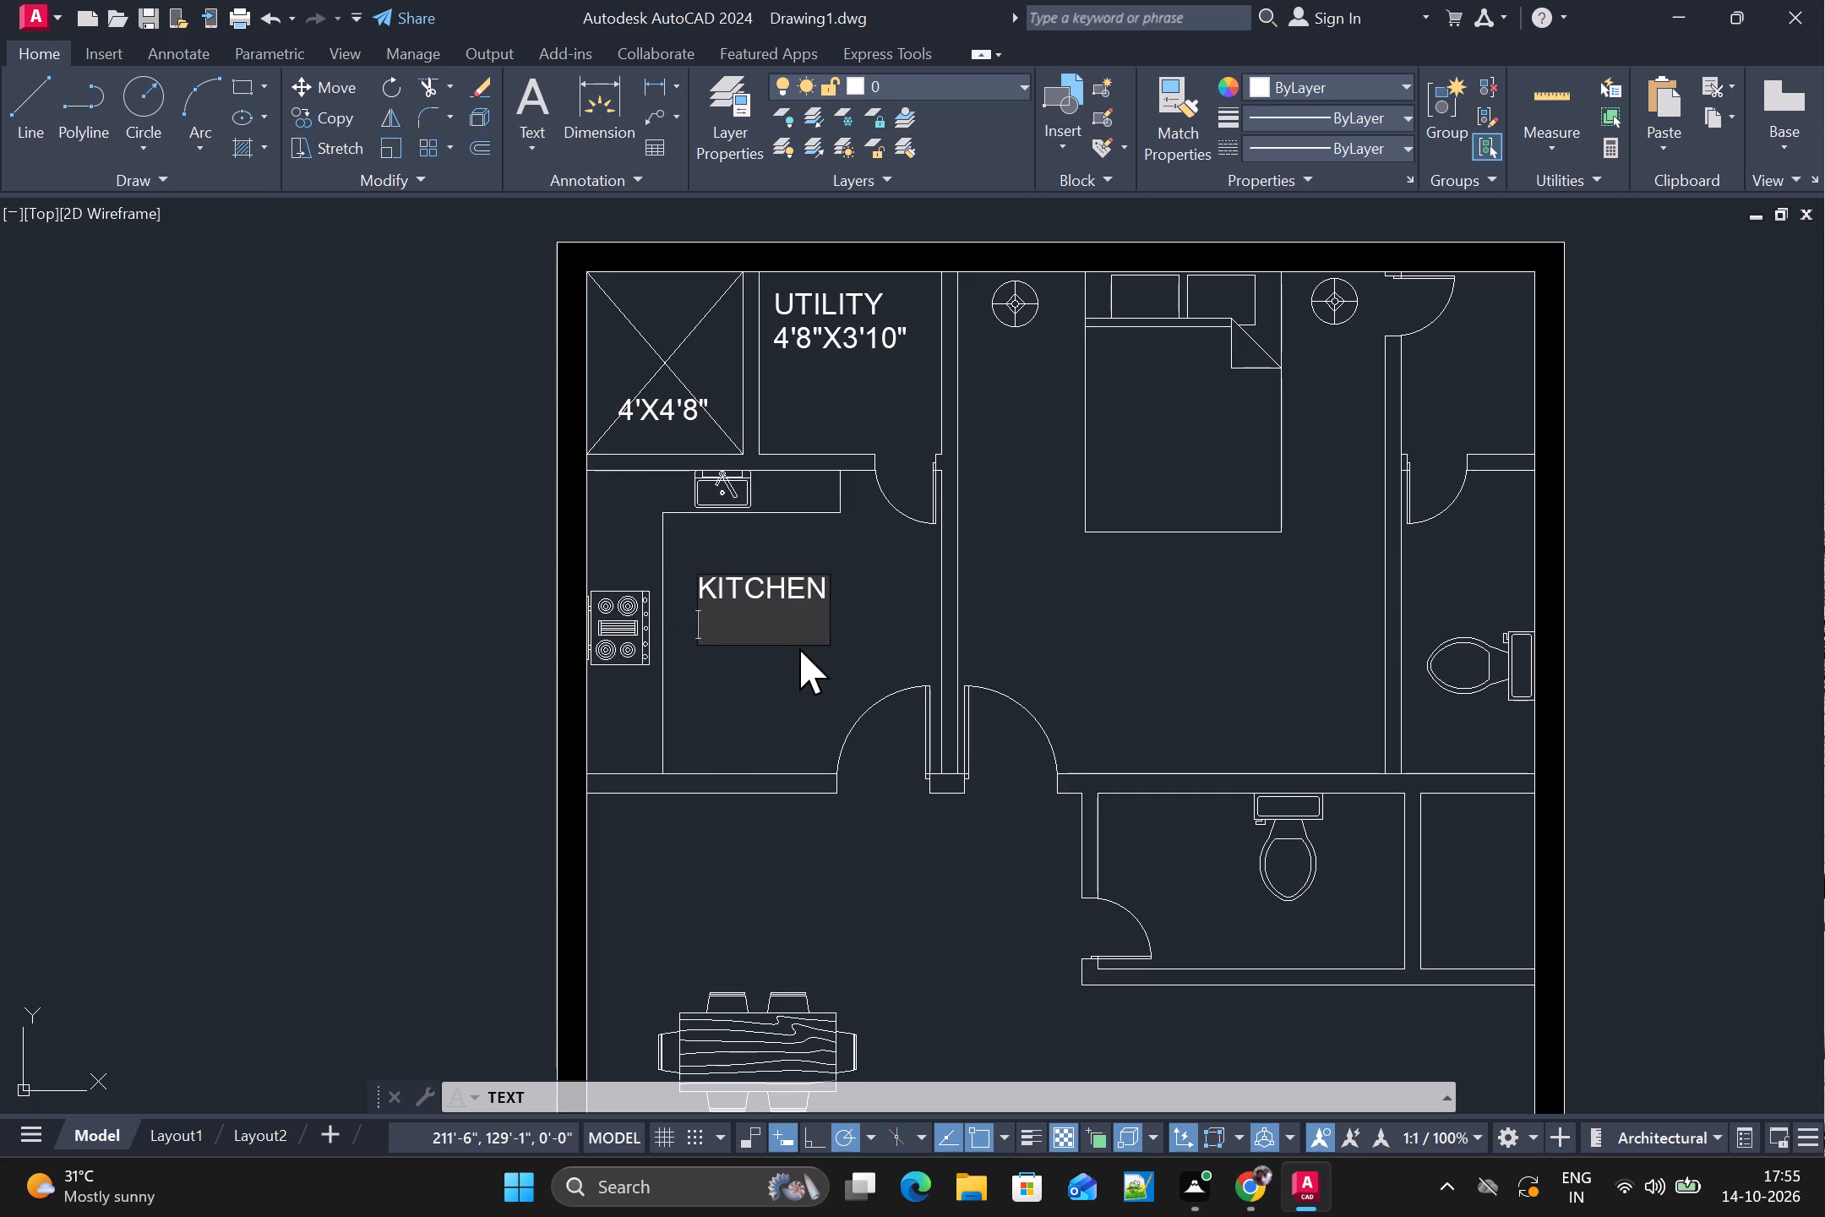
type("7'10\"")
type("X9'")
type("10\"")
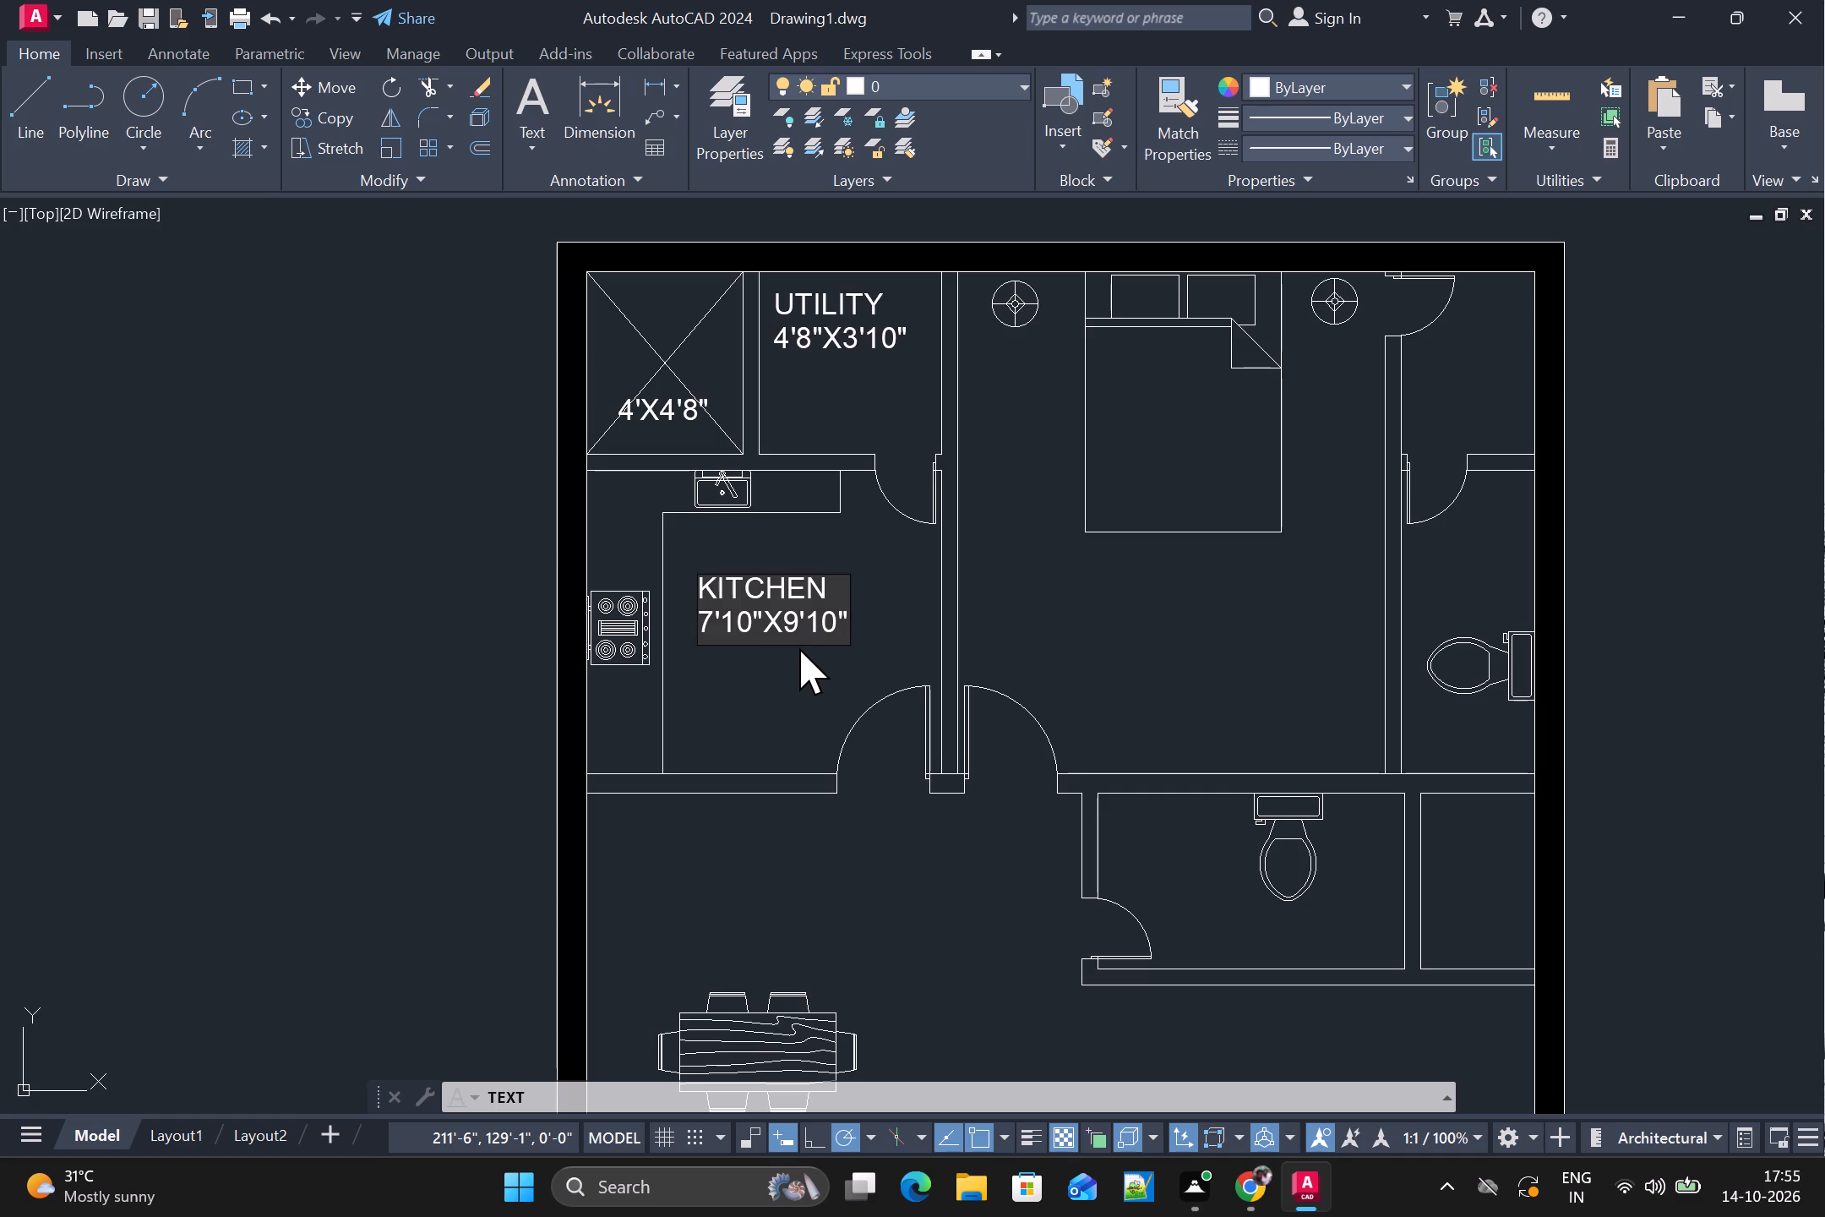
Label the room with the bed, below the bed, with two text lines, BED ROOM and 10'11"X12'10".
left_click(1076, 603)
type("BED ROOM")
key("Return")
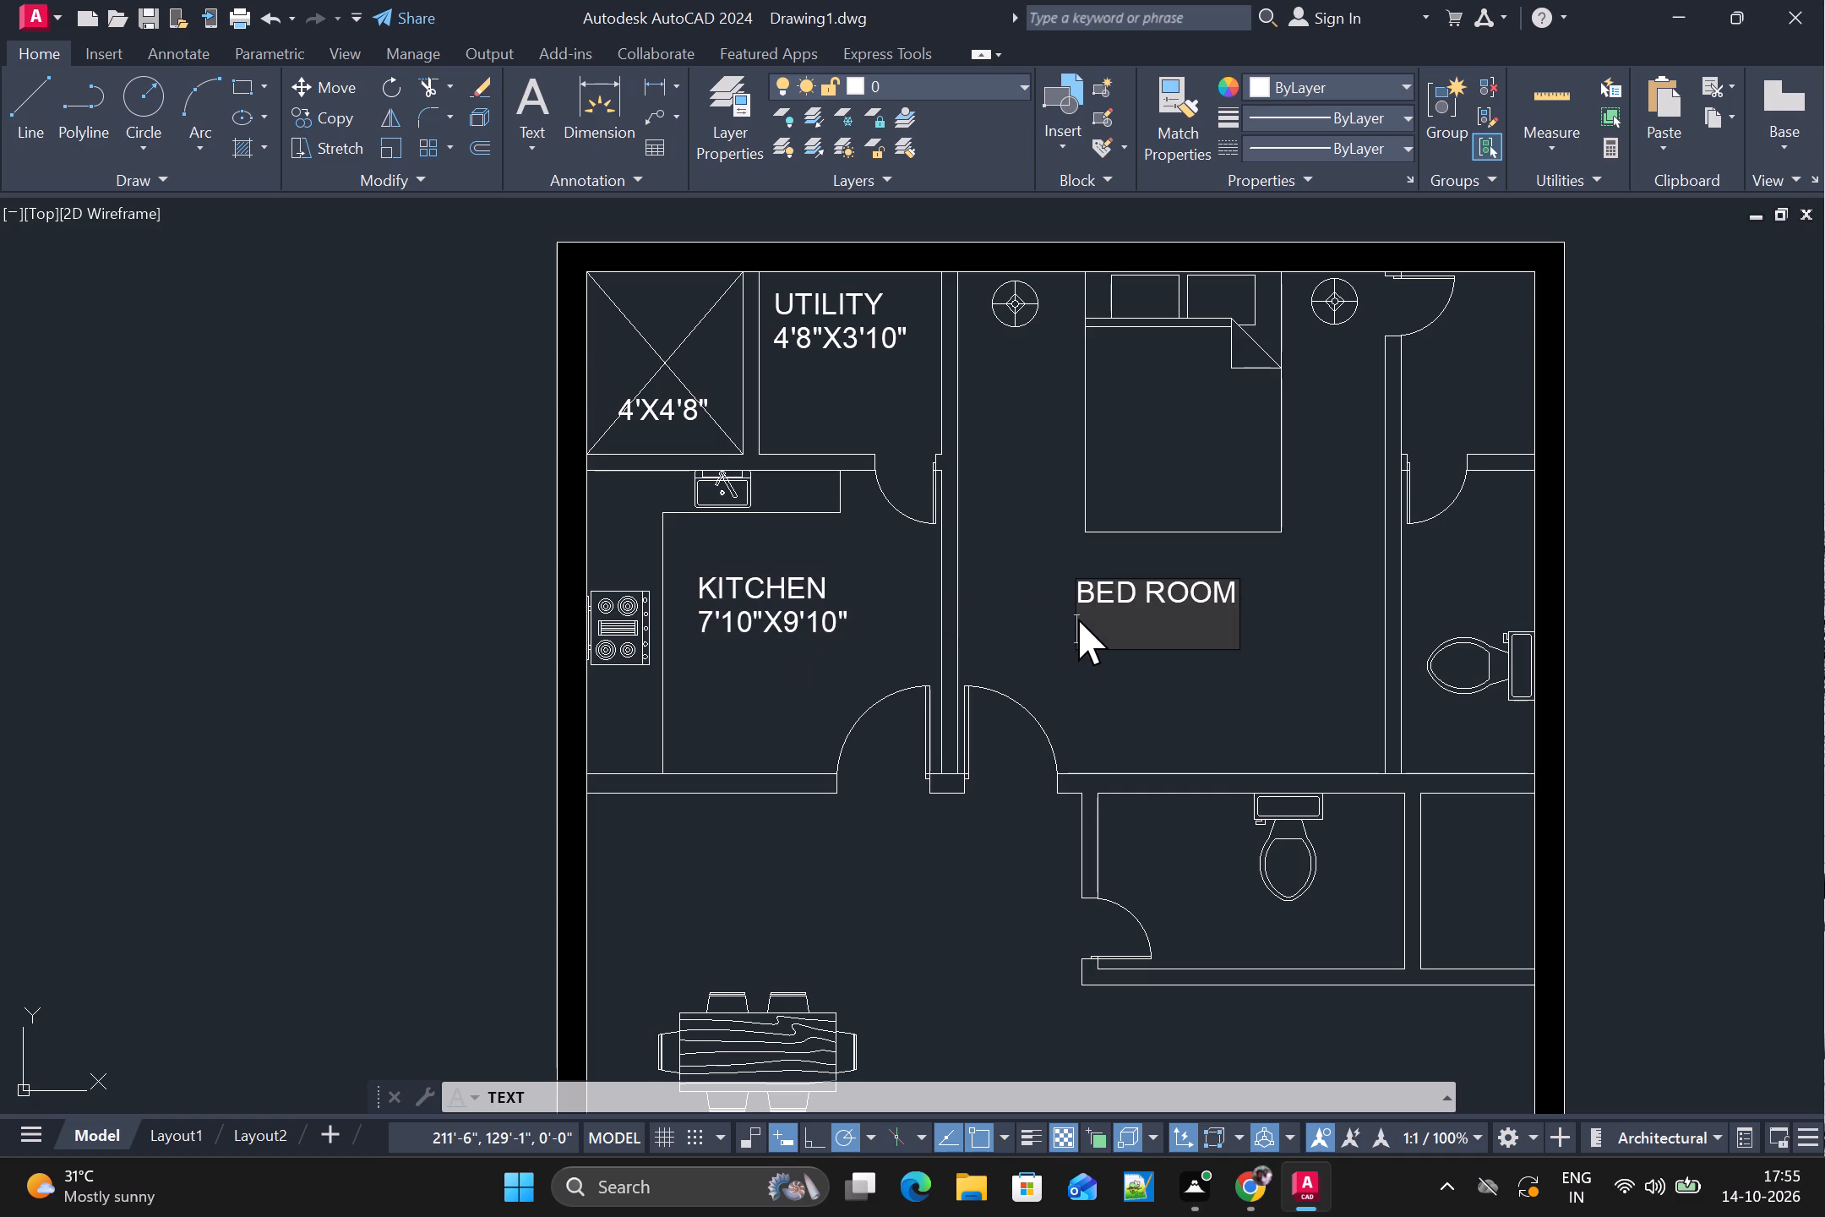
key("0")
key("BackSpace")
type("10")
type("'11\"X")
type("12")
key("apostrophe")
type("10\"")
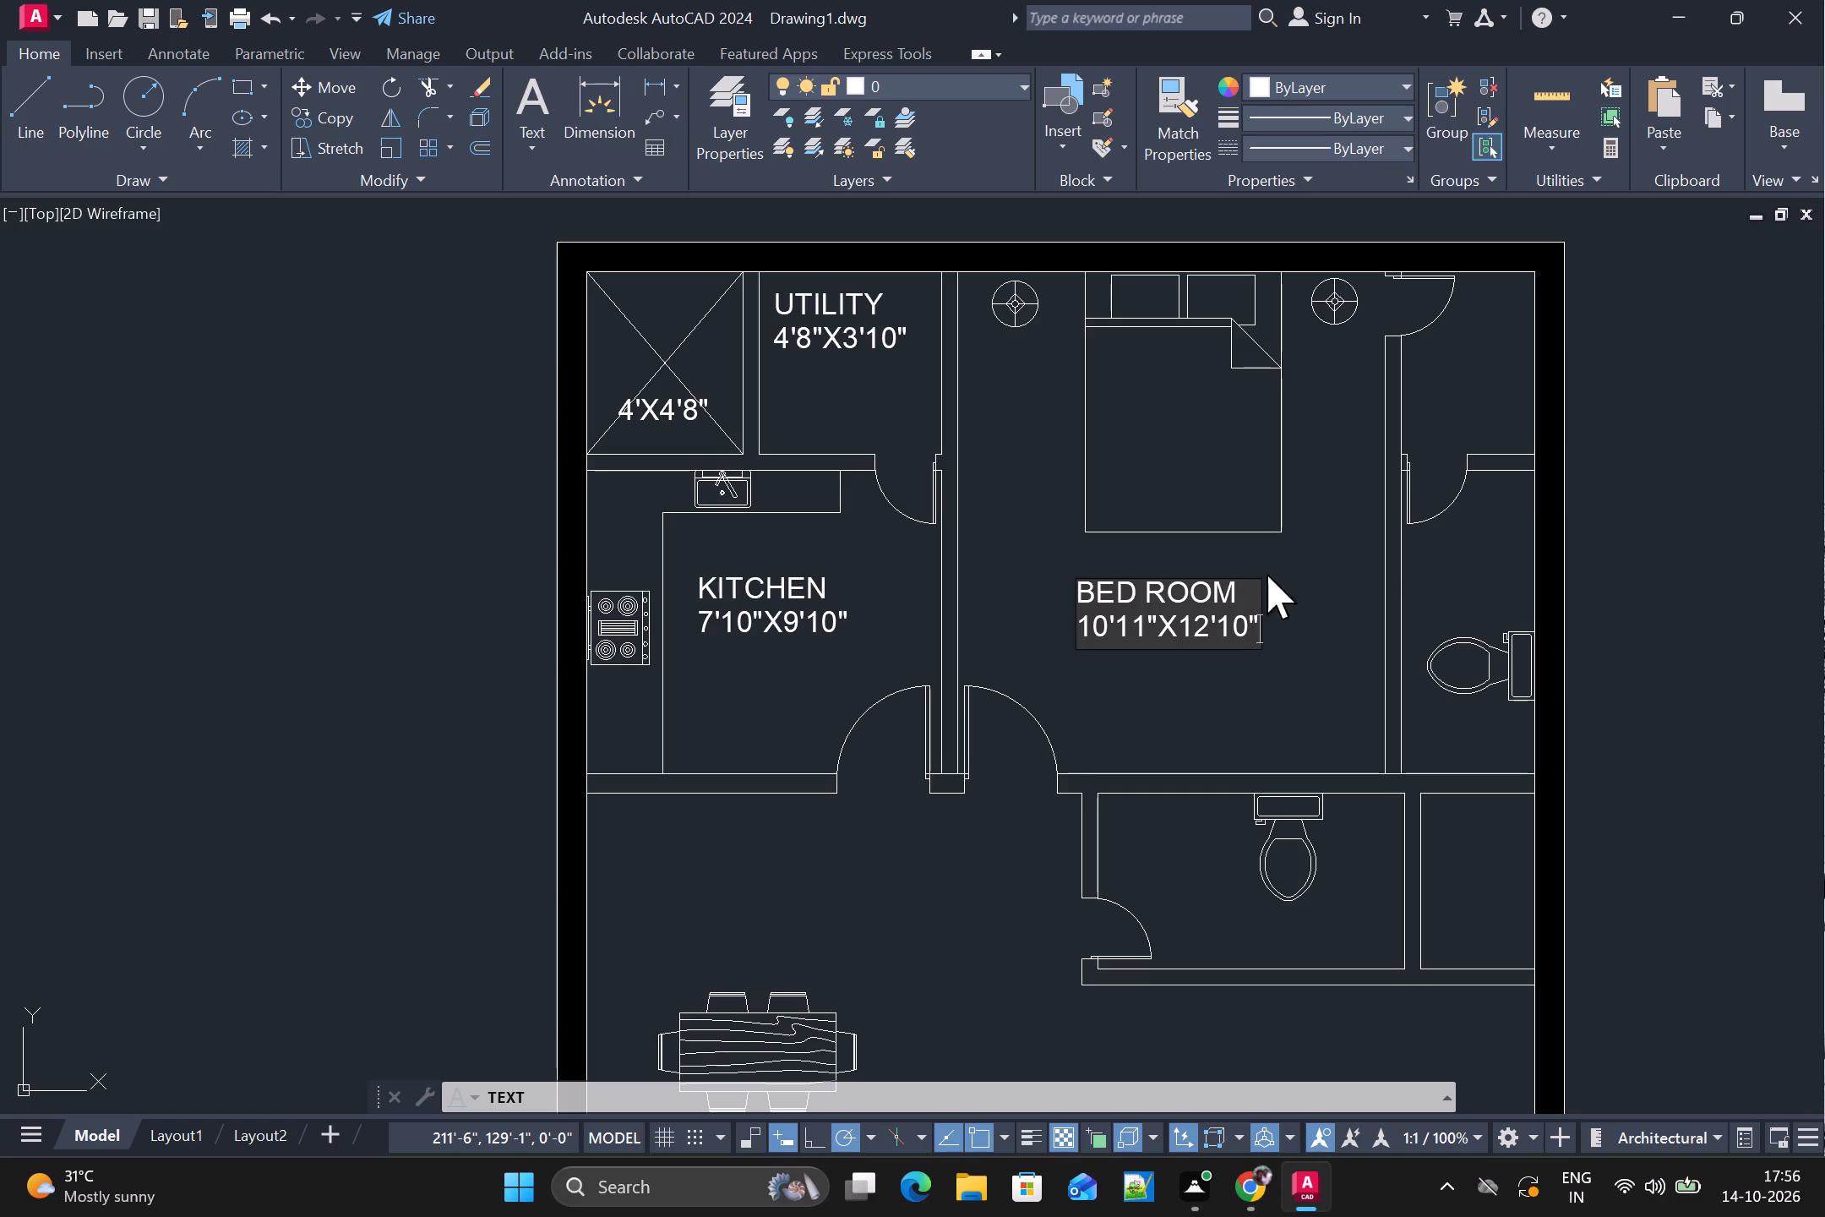
Label the small room at the plan's upper-right corner with two text lines, DRESSING and 4'6"X5'.
left_click(1424, 386)
left_click(1406, 396)
type("DRESS")
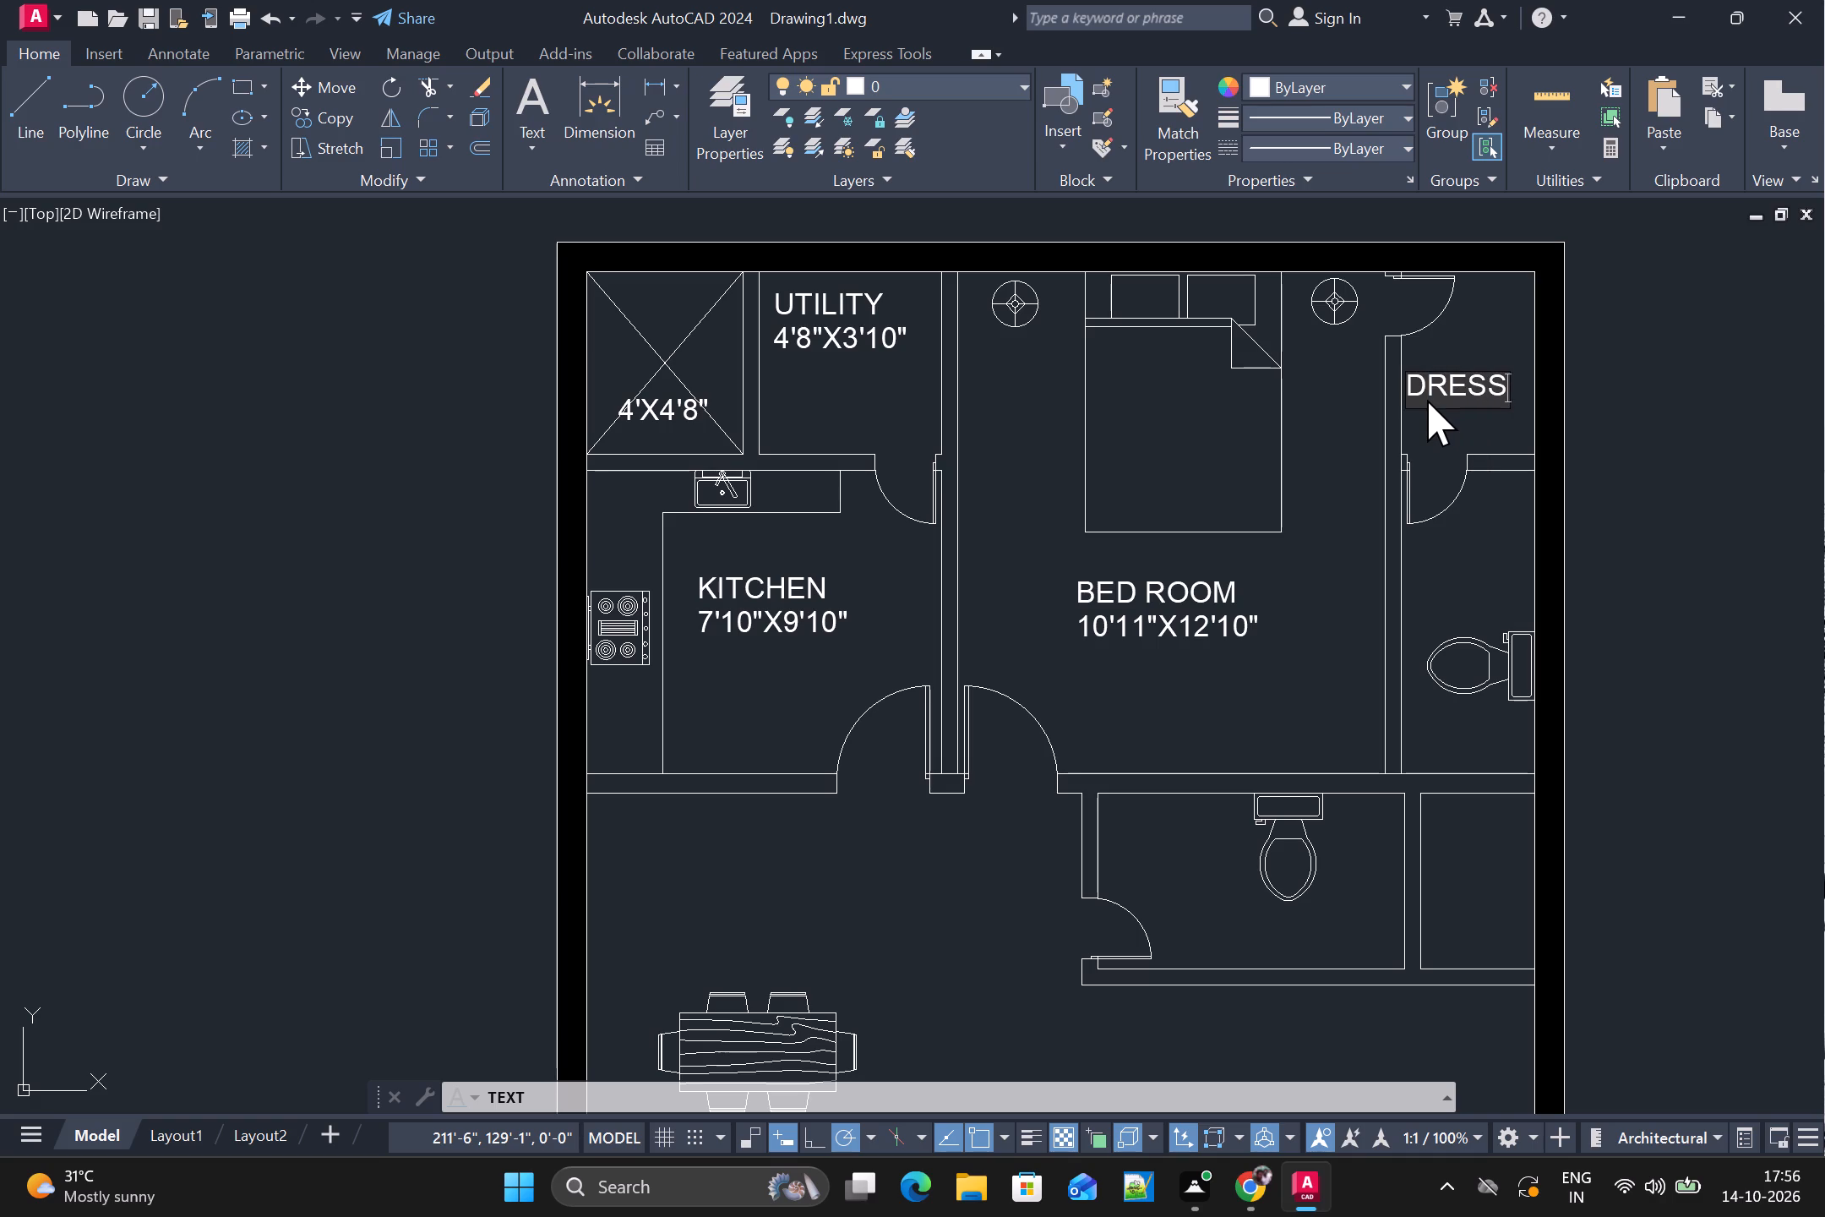
type("ING")
key("Return")
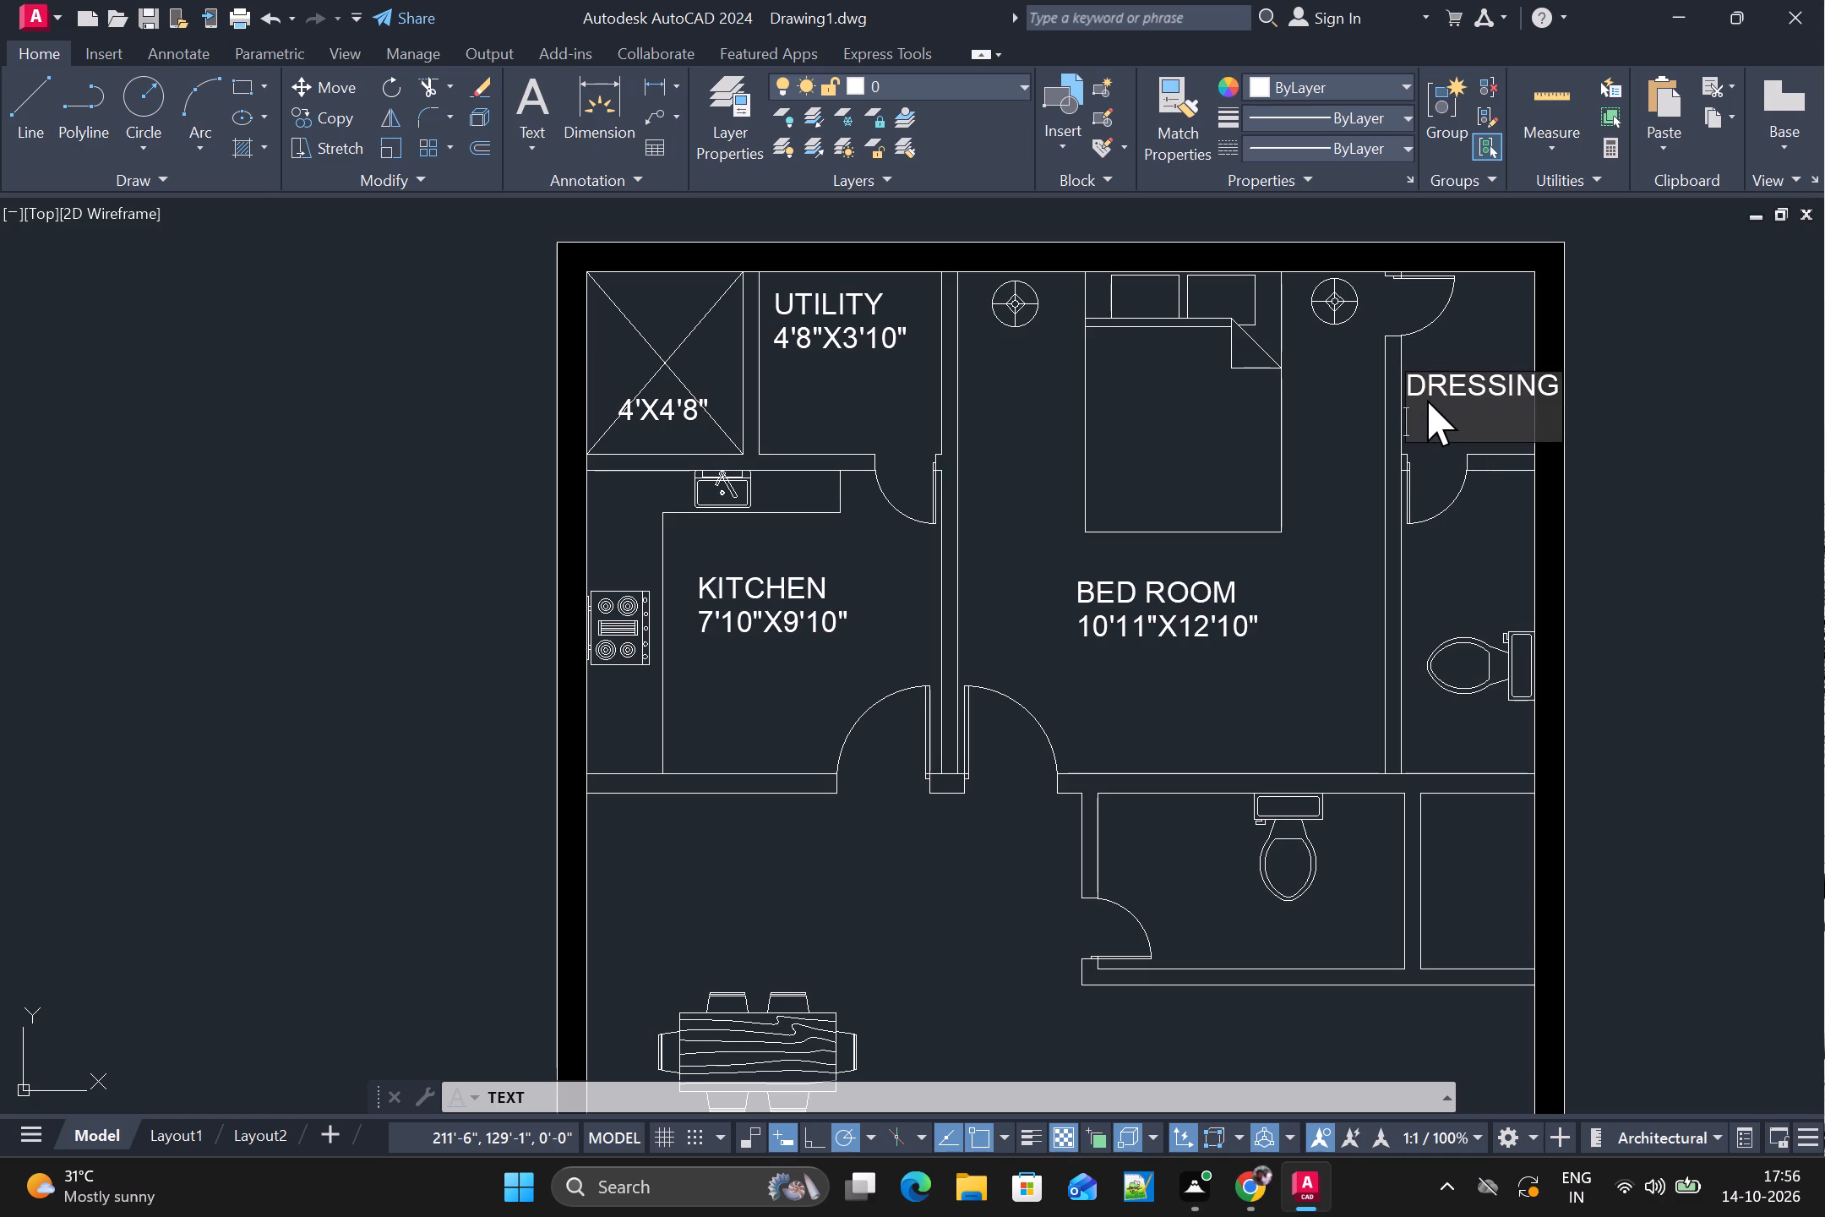
type("4'")
type("6\"X")
type("5'")
Label the bathroom below the dressing room, above its toilet symbol, with two text lines, TOILET and 4'6"X7'6".
left_click(1405, 567)
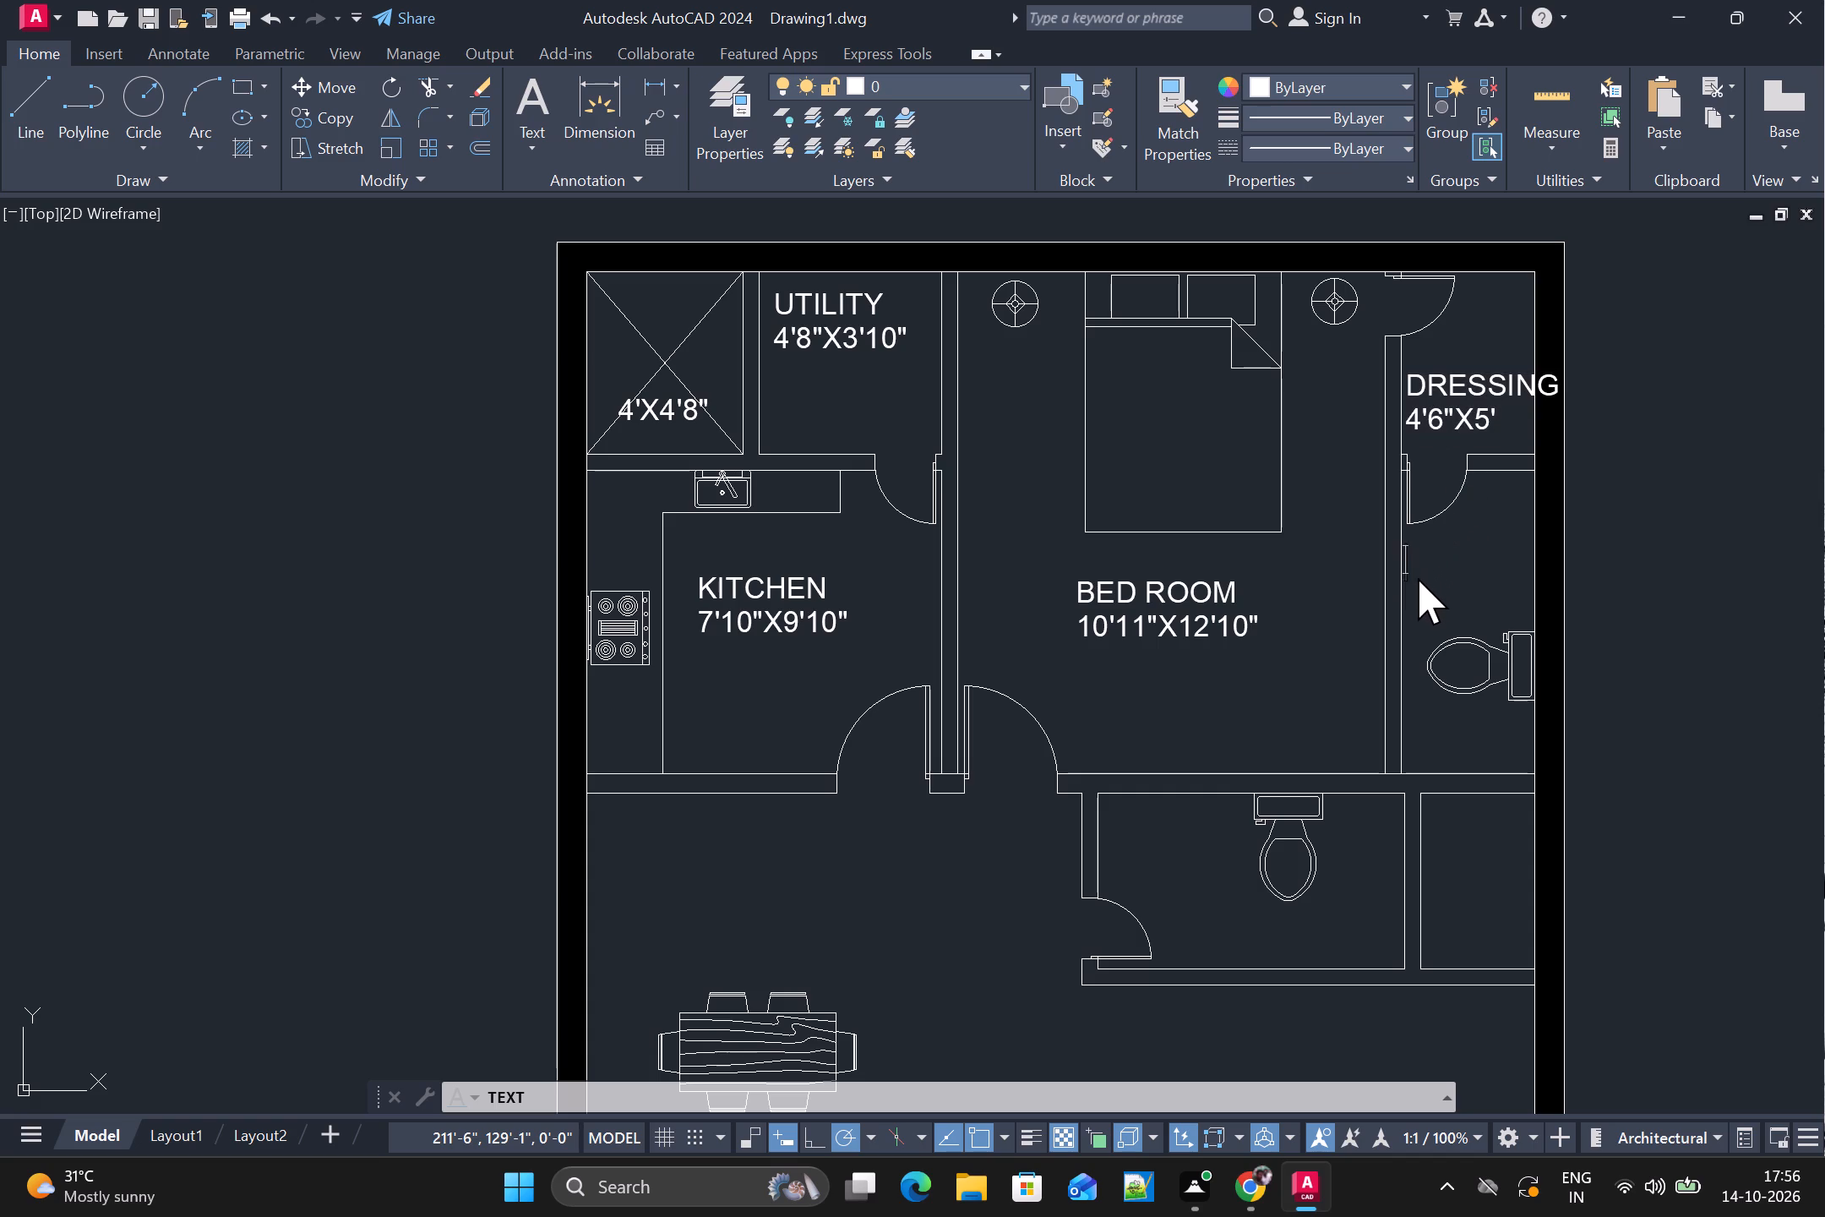
type("TOILET")
key("Return")
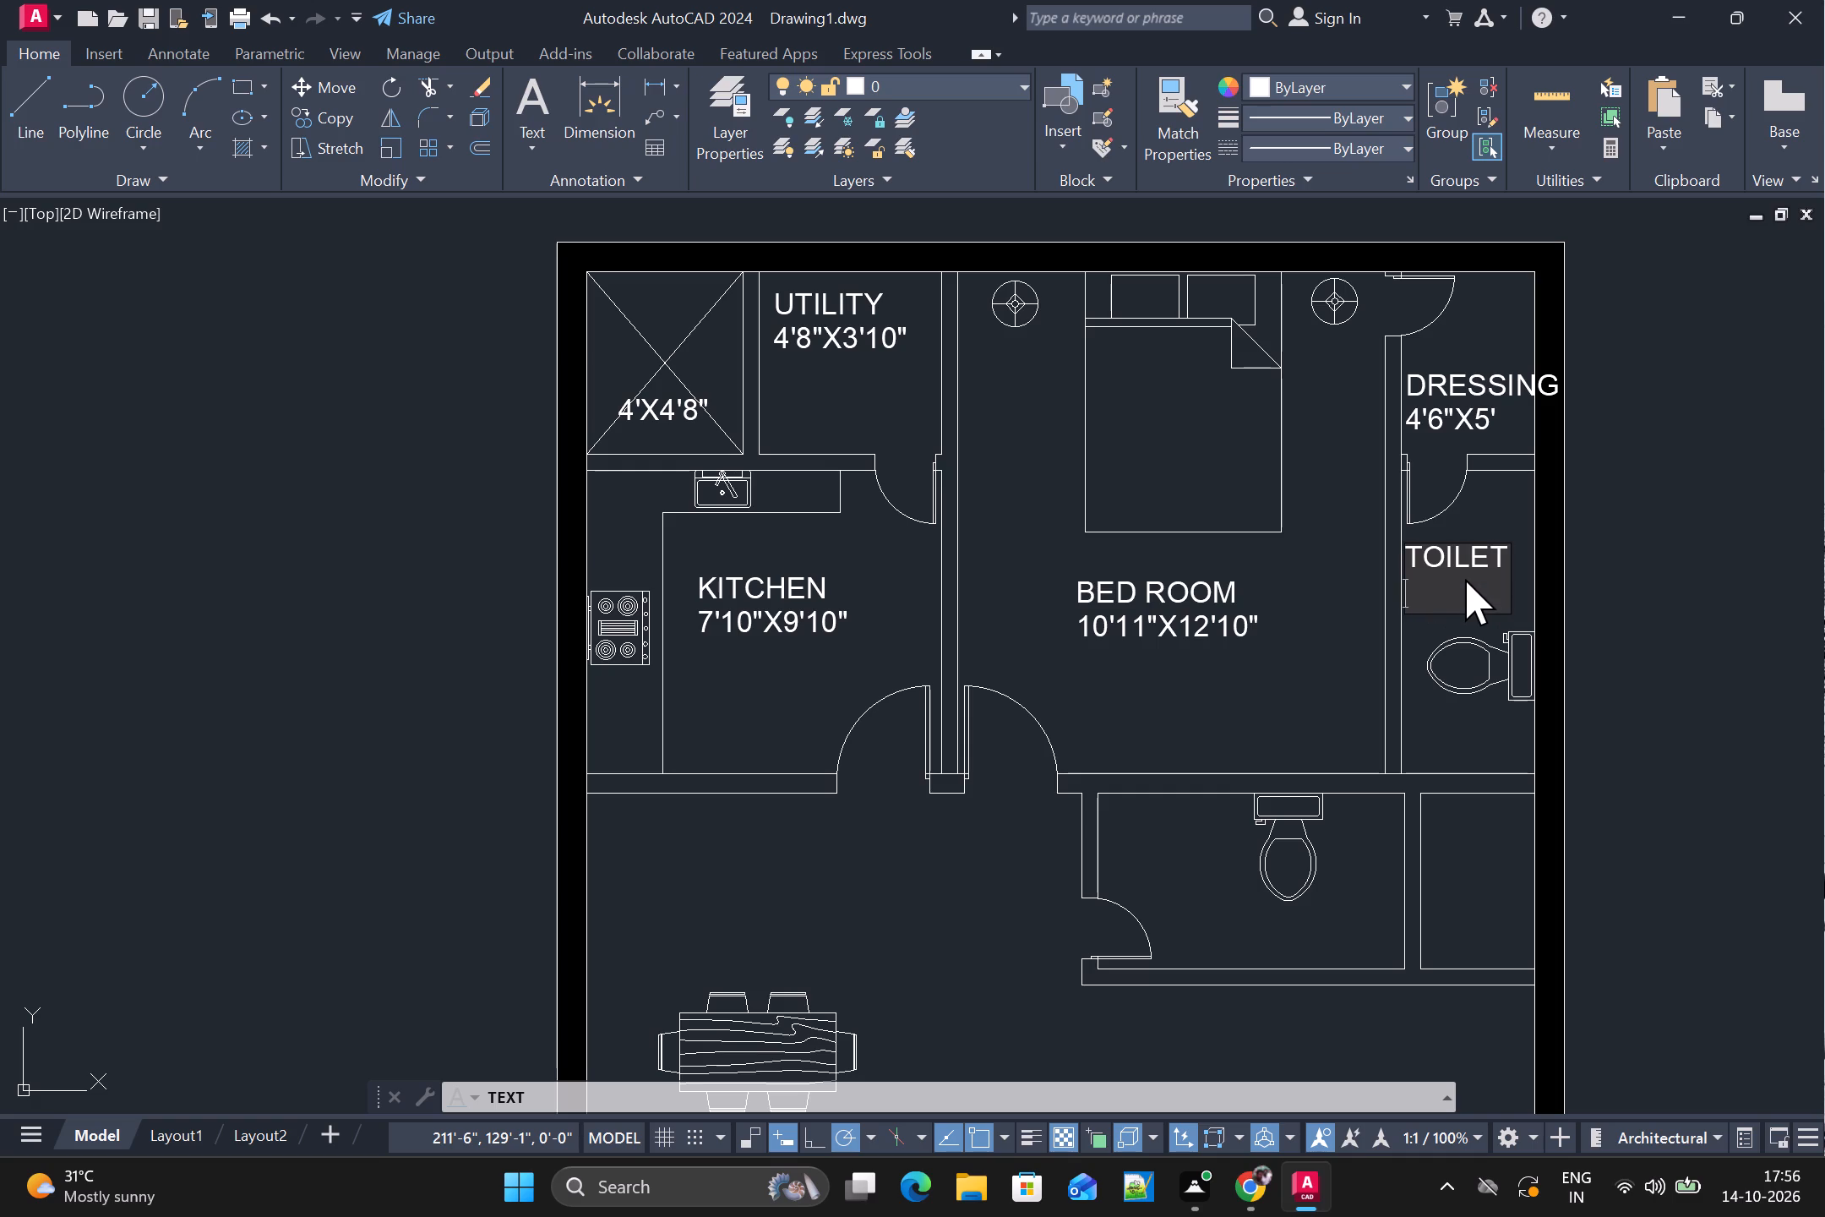
type("4'6\"X")
key("6")
key("BackSpace")
type("7'6\"")
Label the bathroom below the bedroom, between its door and toilet symbol, with two text lines, TOILET and 4'6"X7'10".
left_click(1174, 925)
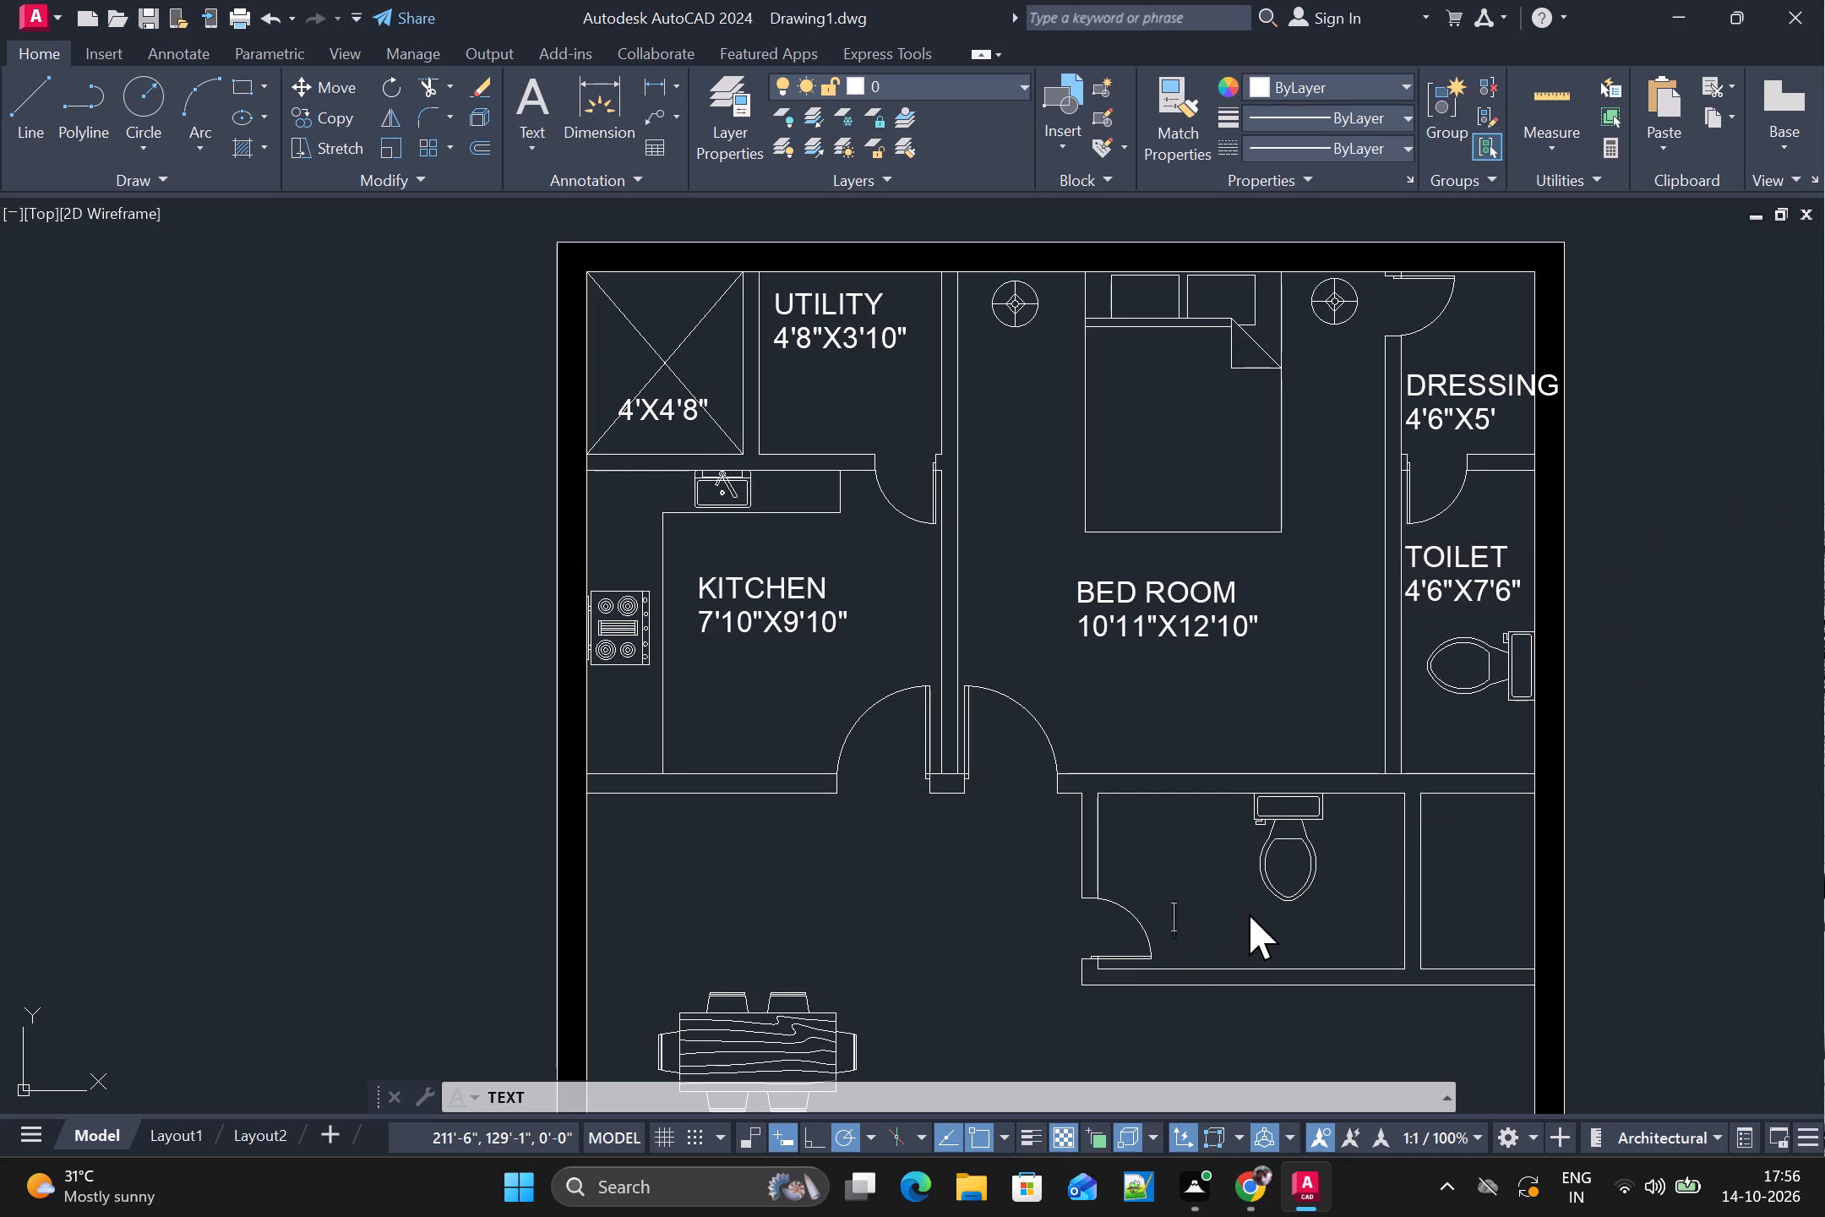
left_click(1190, 901)
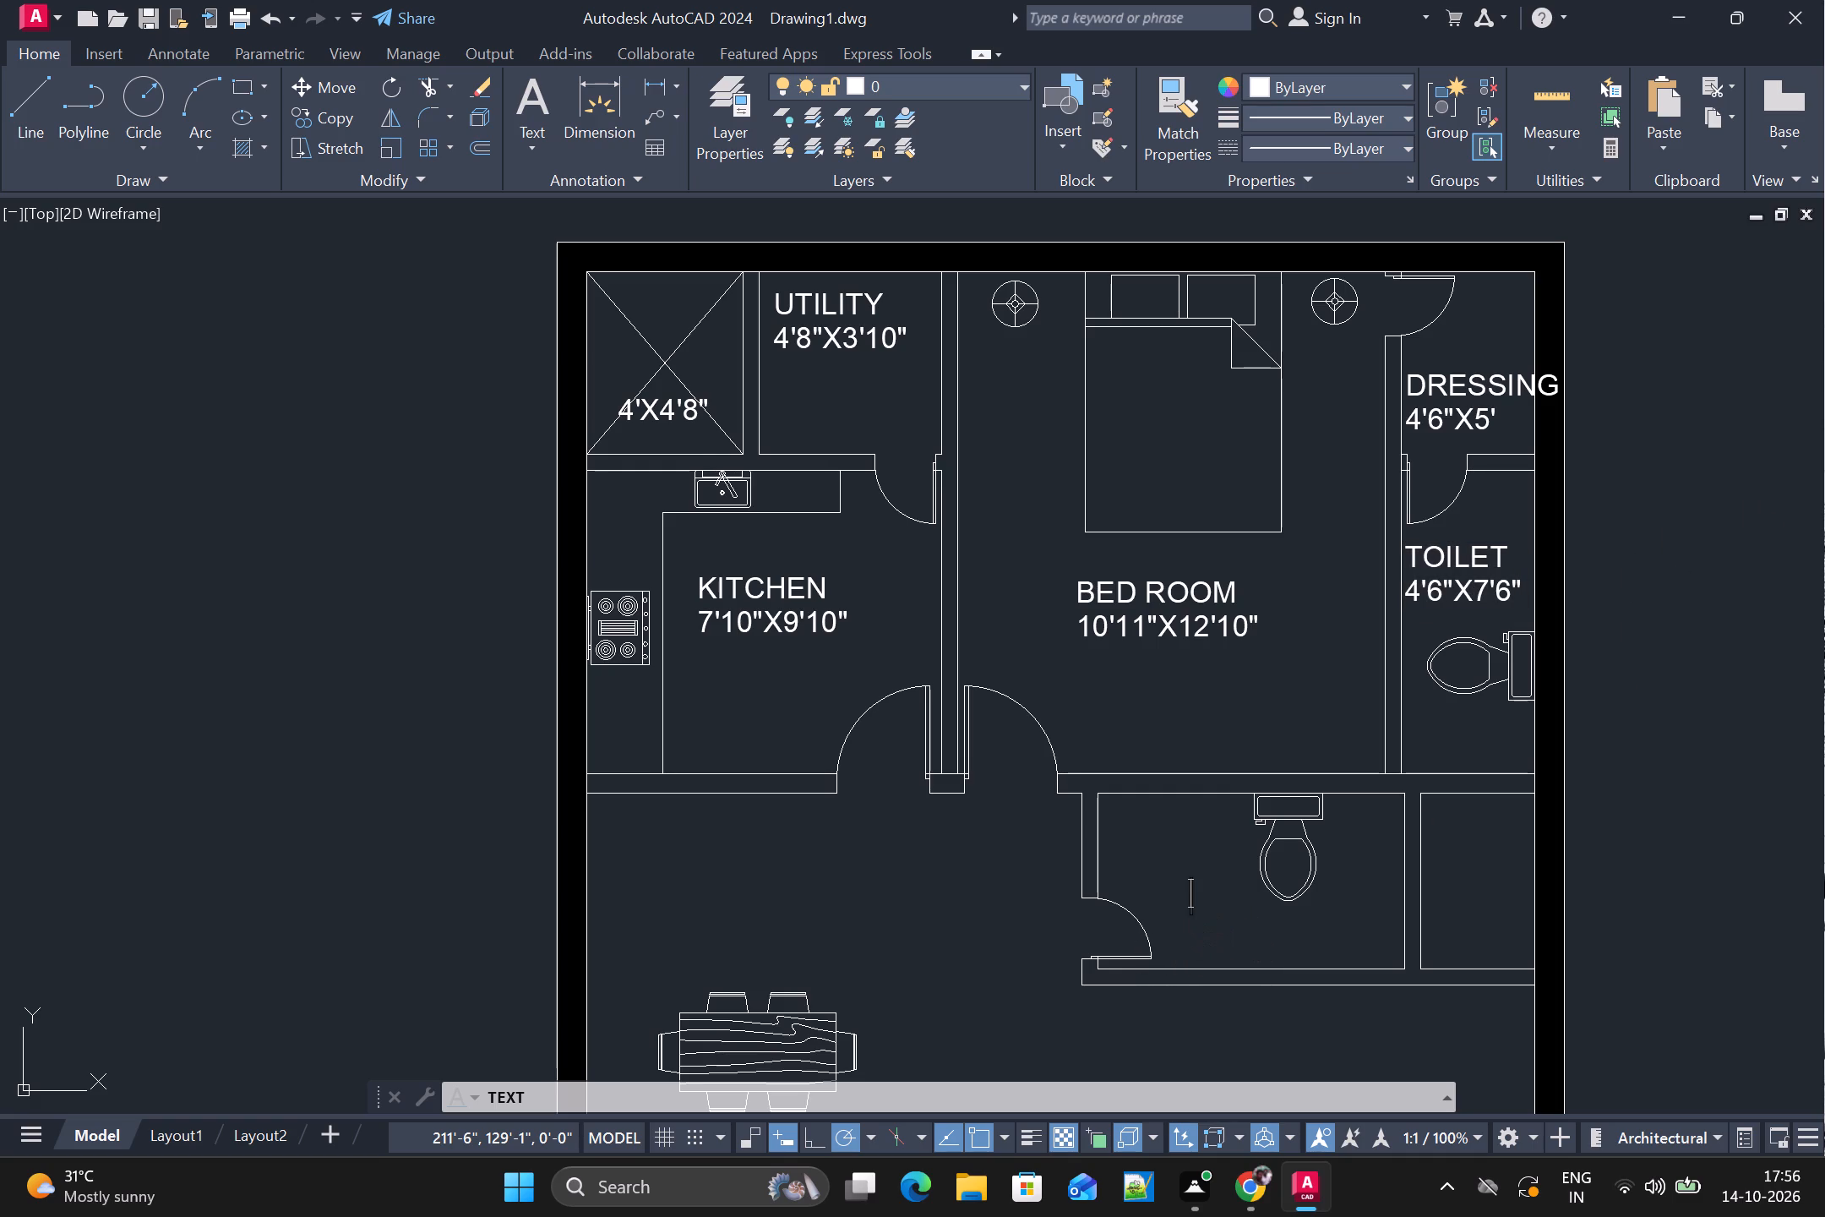
left_click(1207, 915)
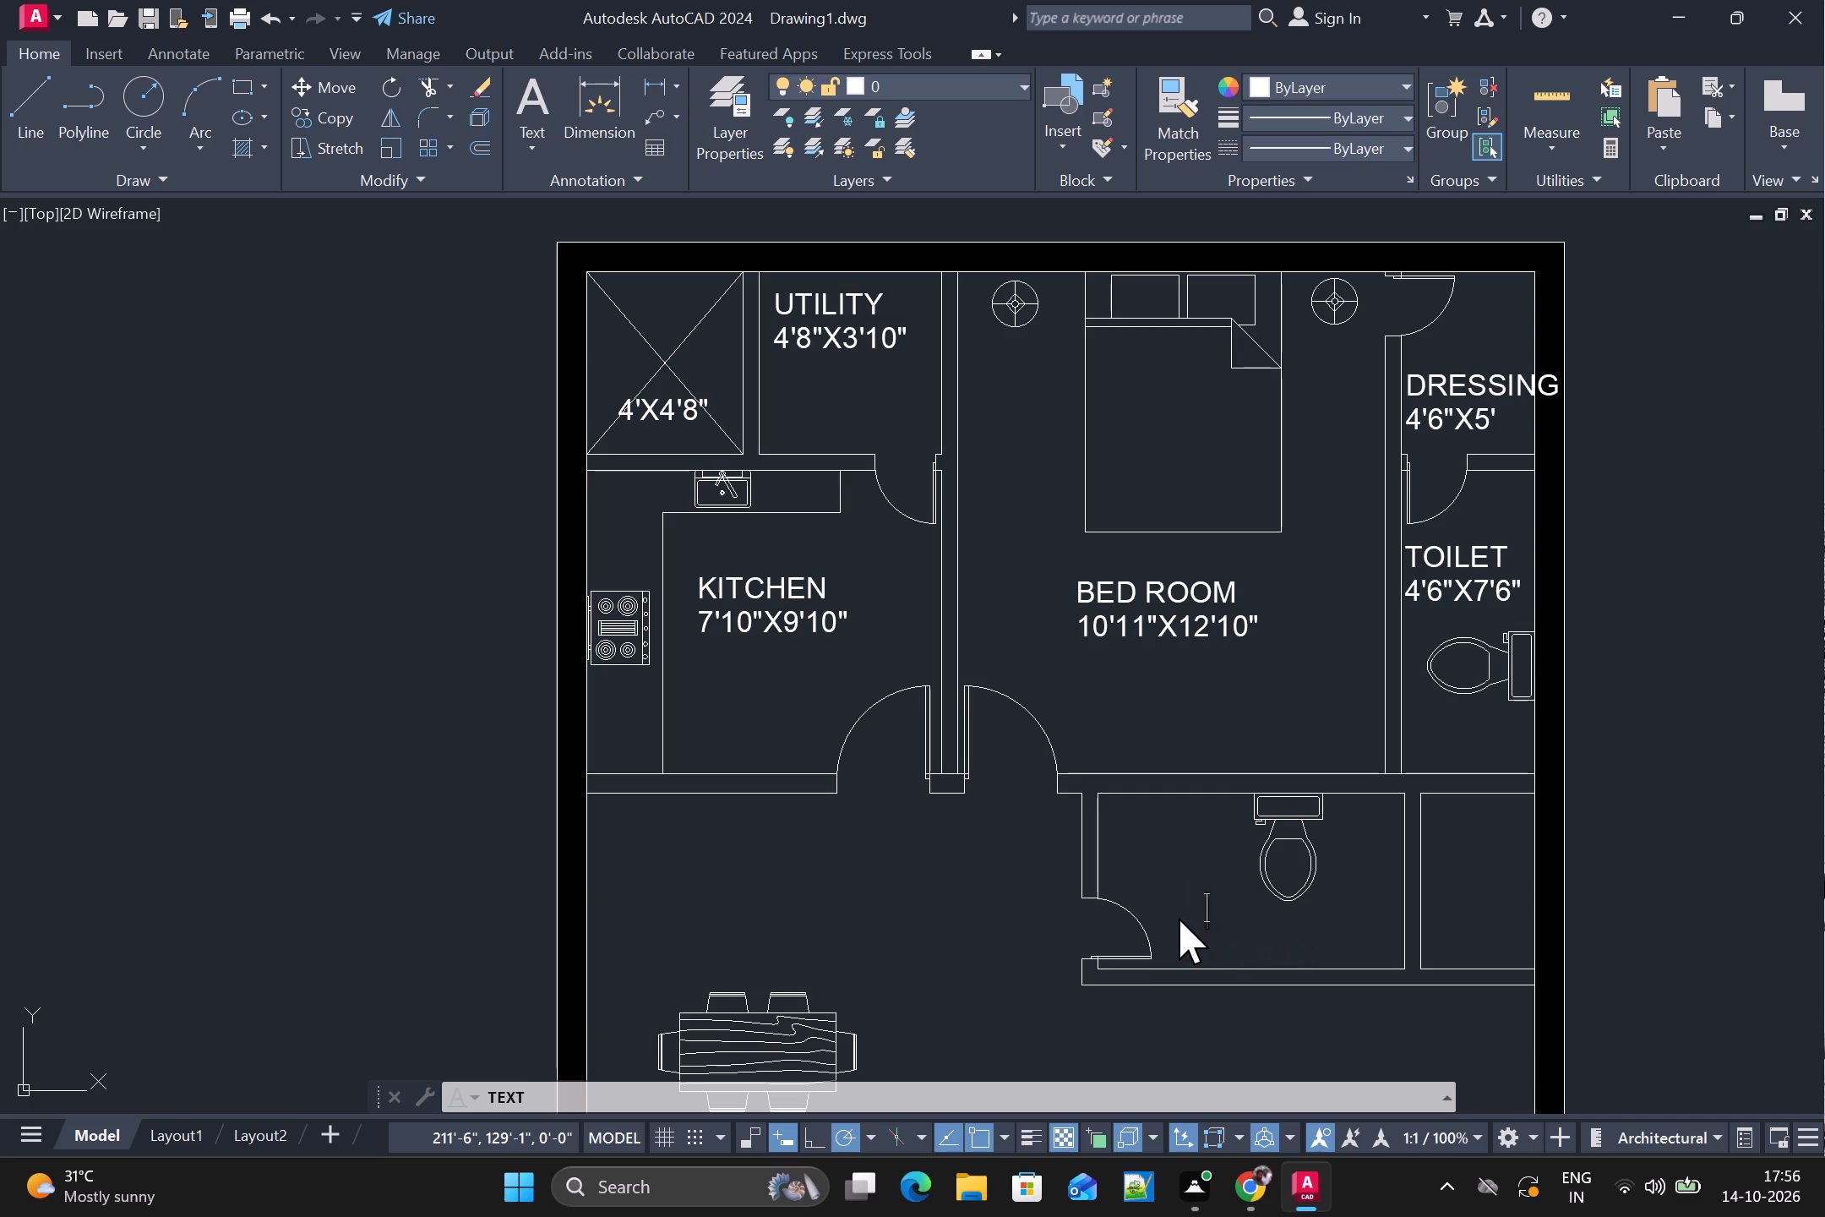
left_click(1174, 920)
type("TPO")
key("BackSpace")
key("BackSpace")
type("OL")
key("BackSpace")
type("ILET")
key("Return")
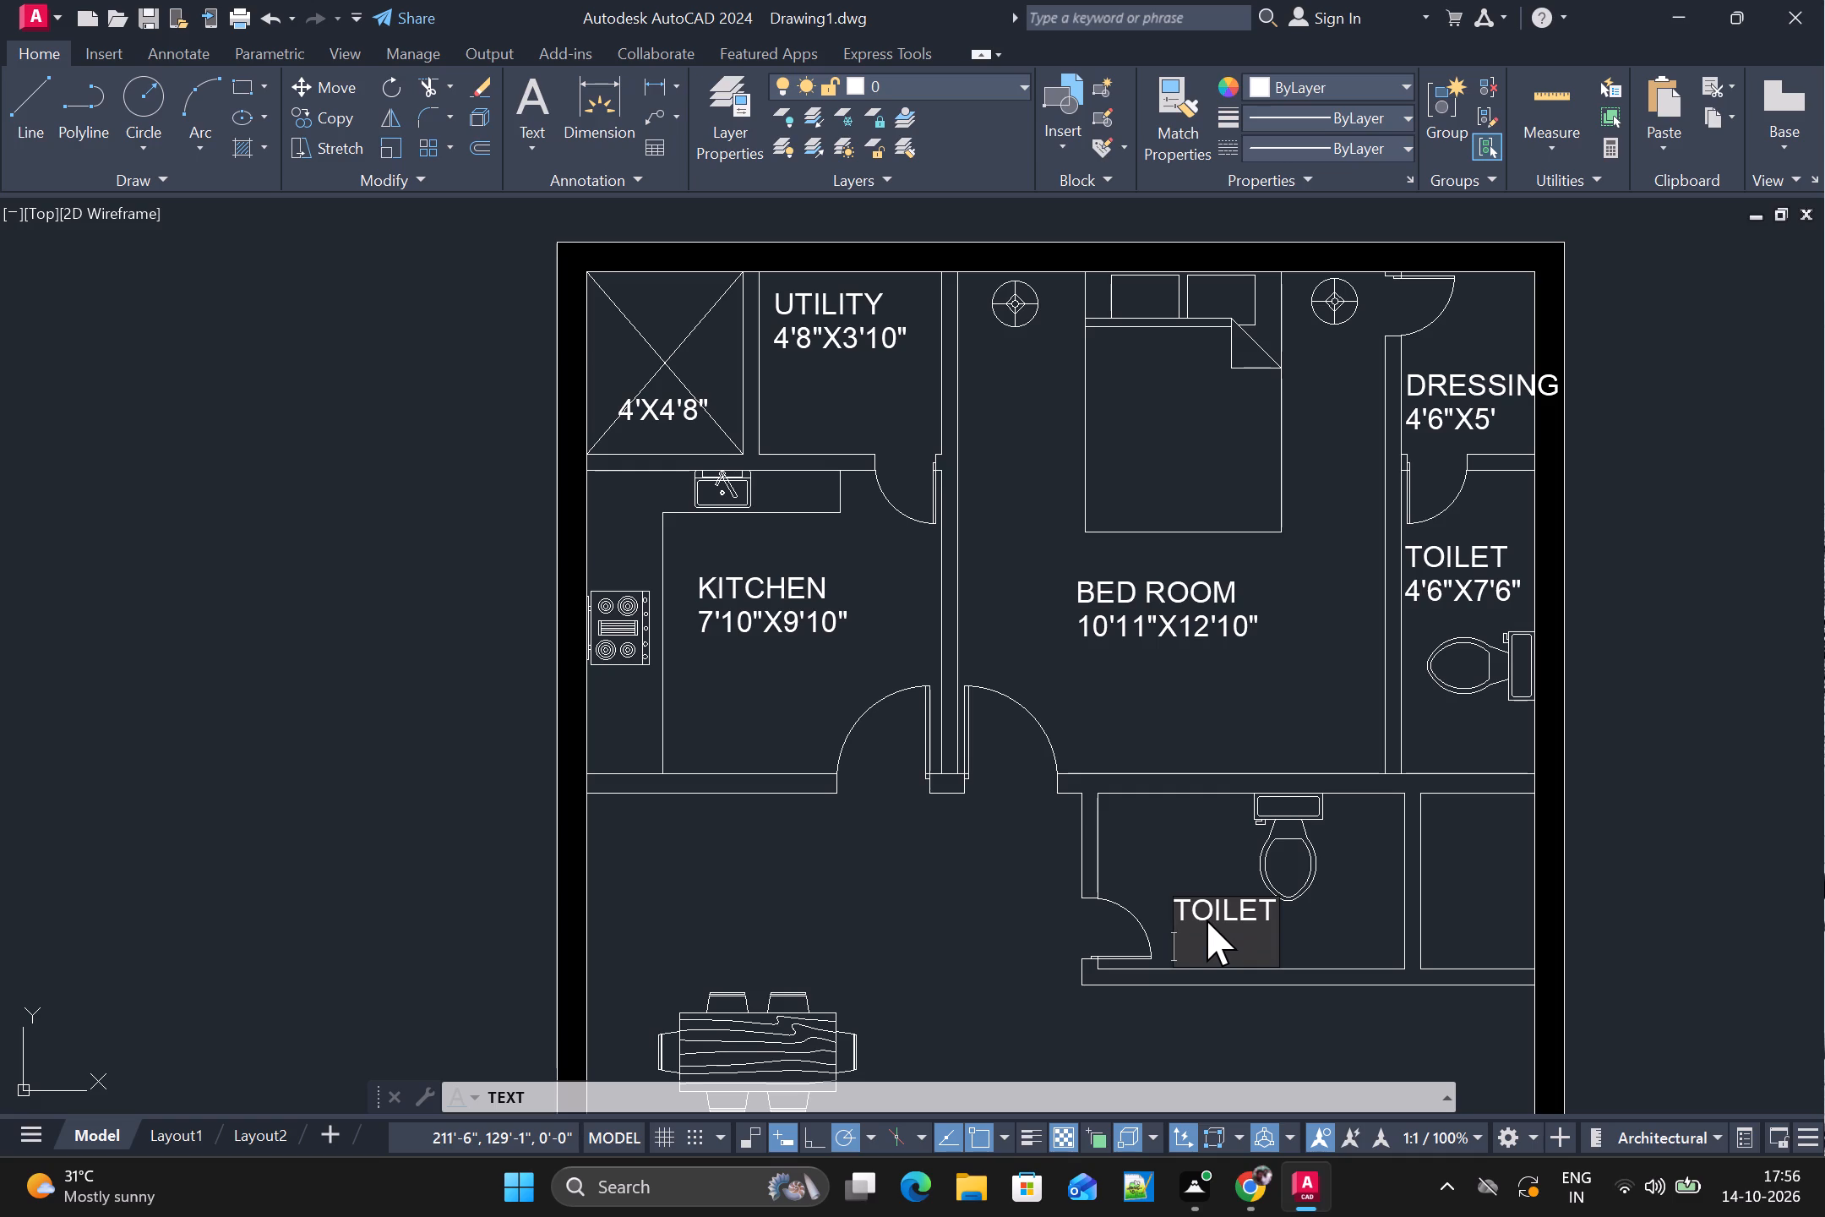
type("4'6")
key("shift+quotedbl")
key("z")
key("BackSpace")
key("x")
type("7'")
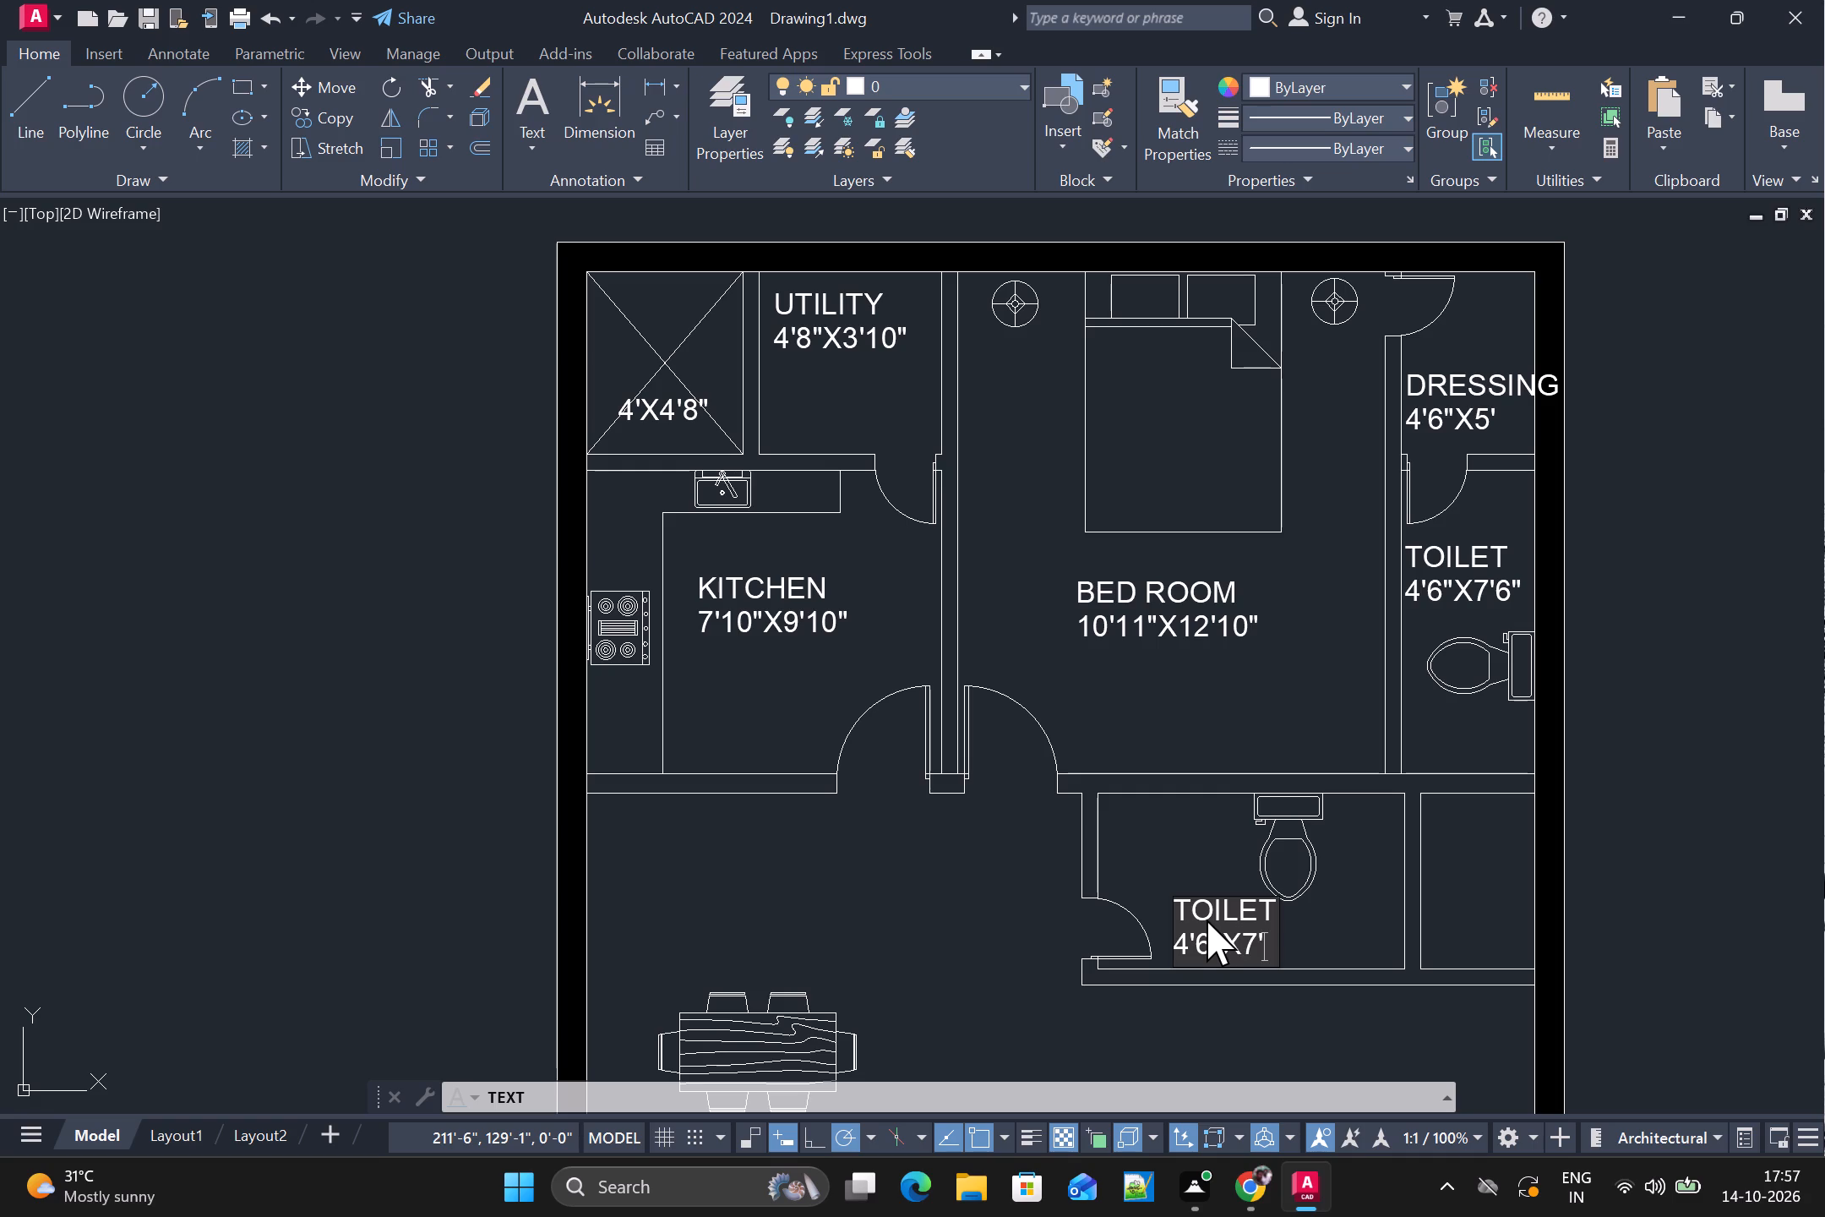
type("10\"")
Label the small room beside the lower toilet, against the plan's outer wall, with the text 4'6"X2'6".
left_click(1434, 892)
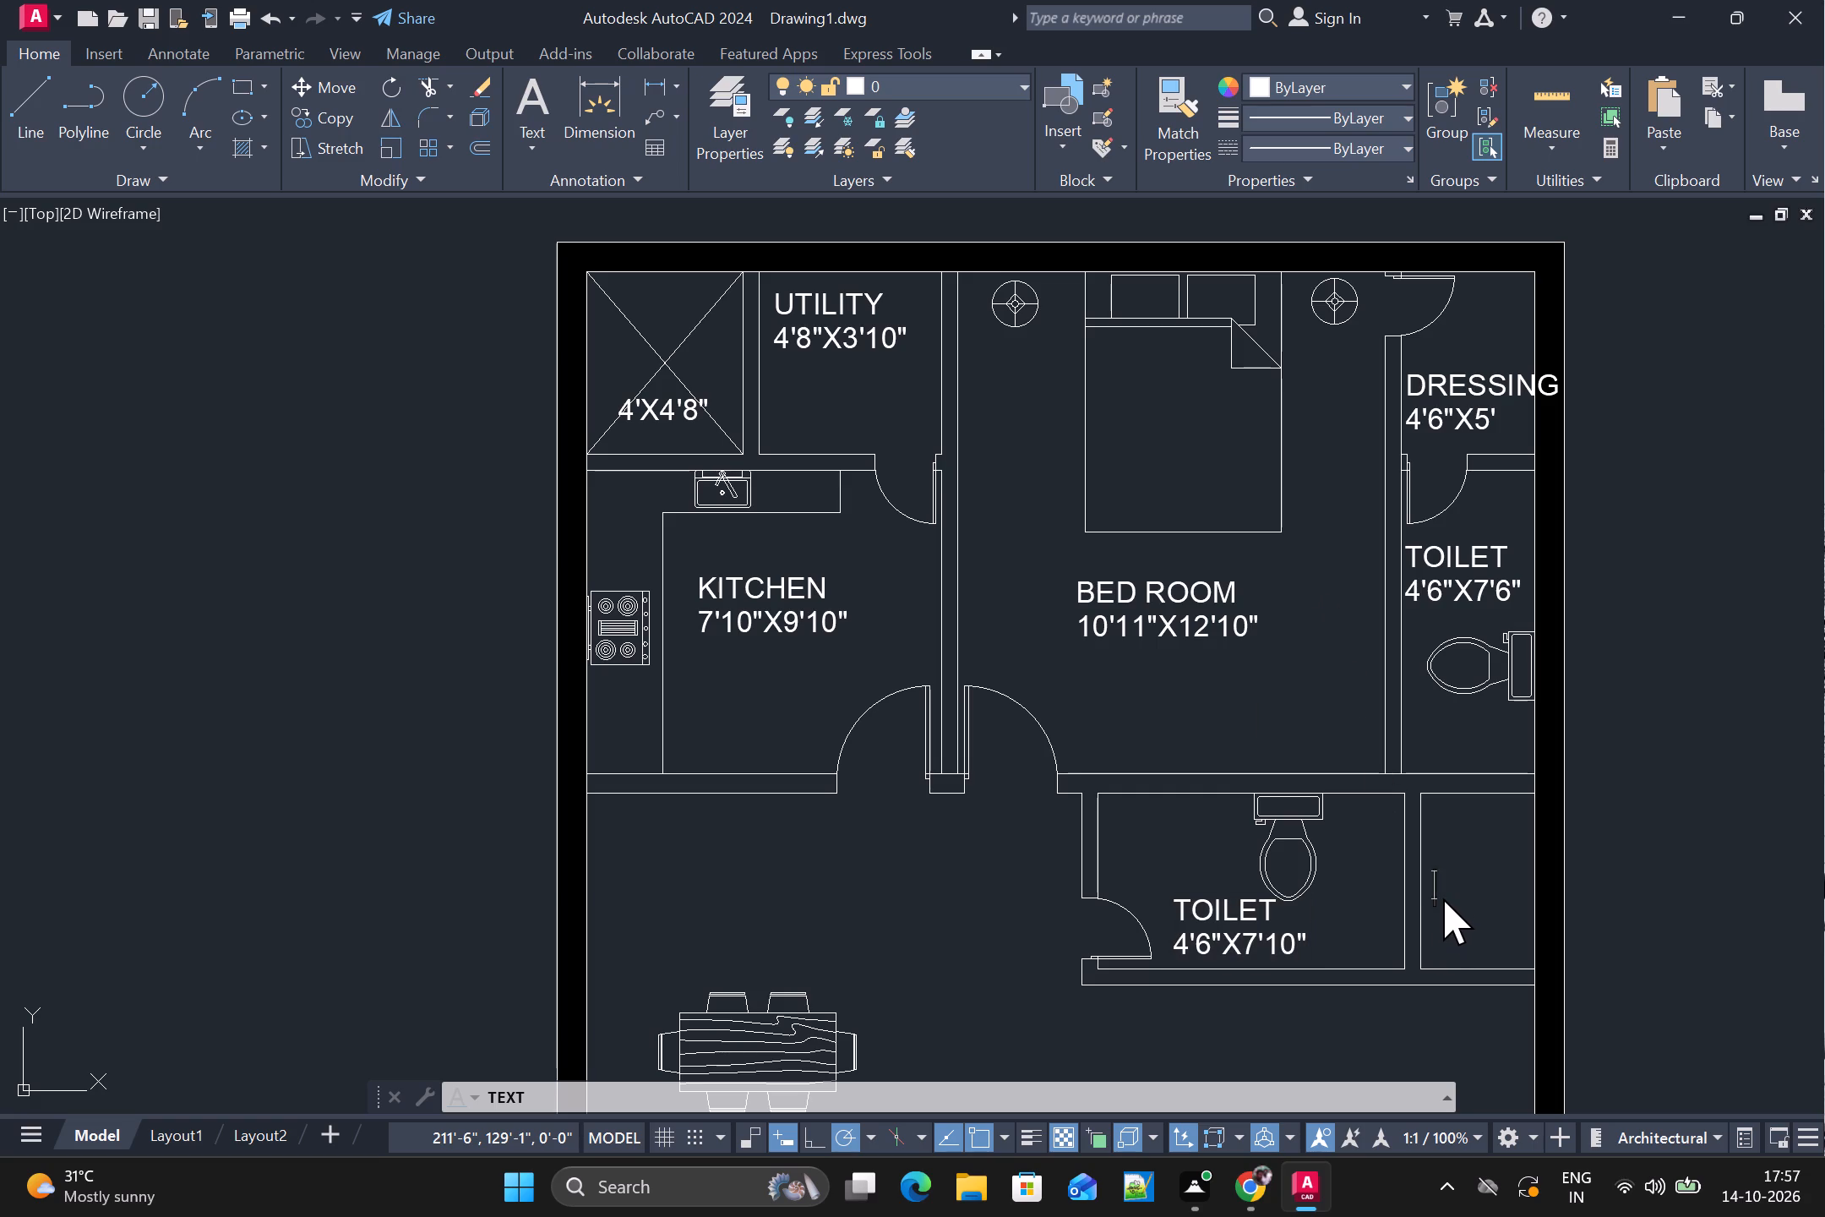
type("4'6\"")
type("X2'6\"")
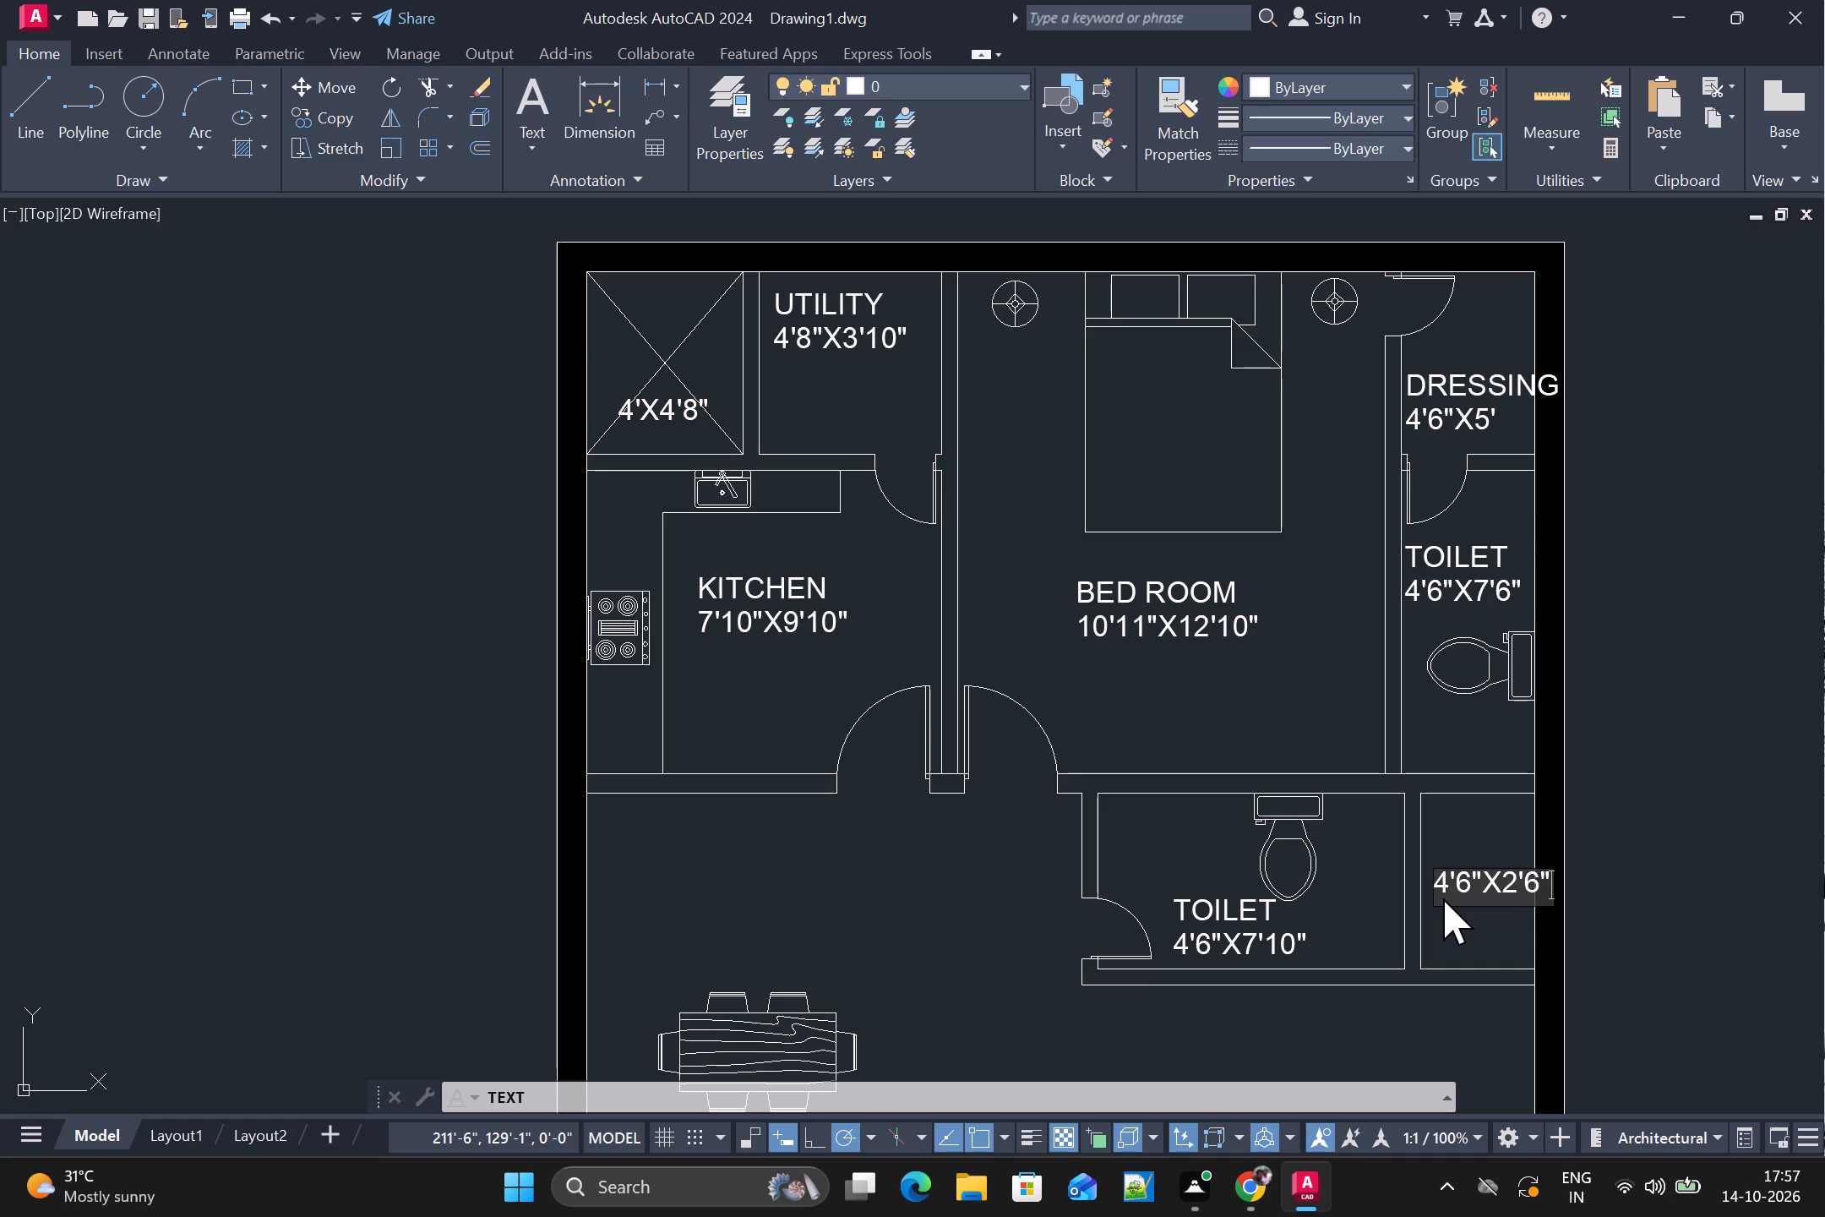
Label the area above the dining table with two text lines, DINING ROOM and 12'8"X9'2".
scroll(1443, 898, "down", 1)
middle_click_drag(1280, 955, 1369, 887)
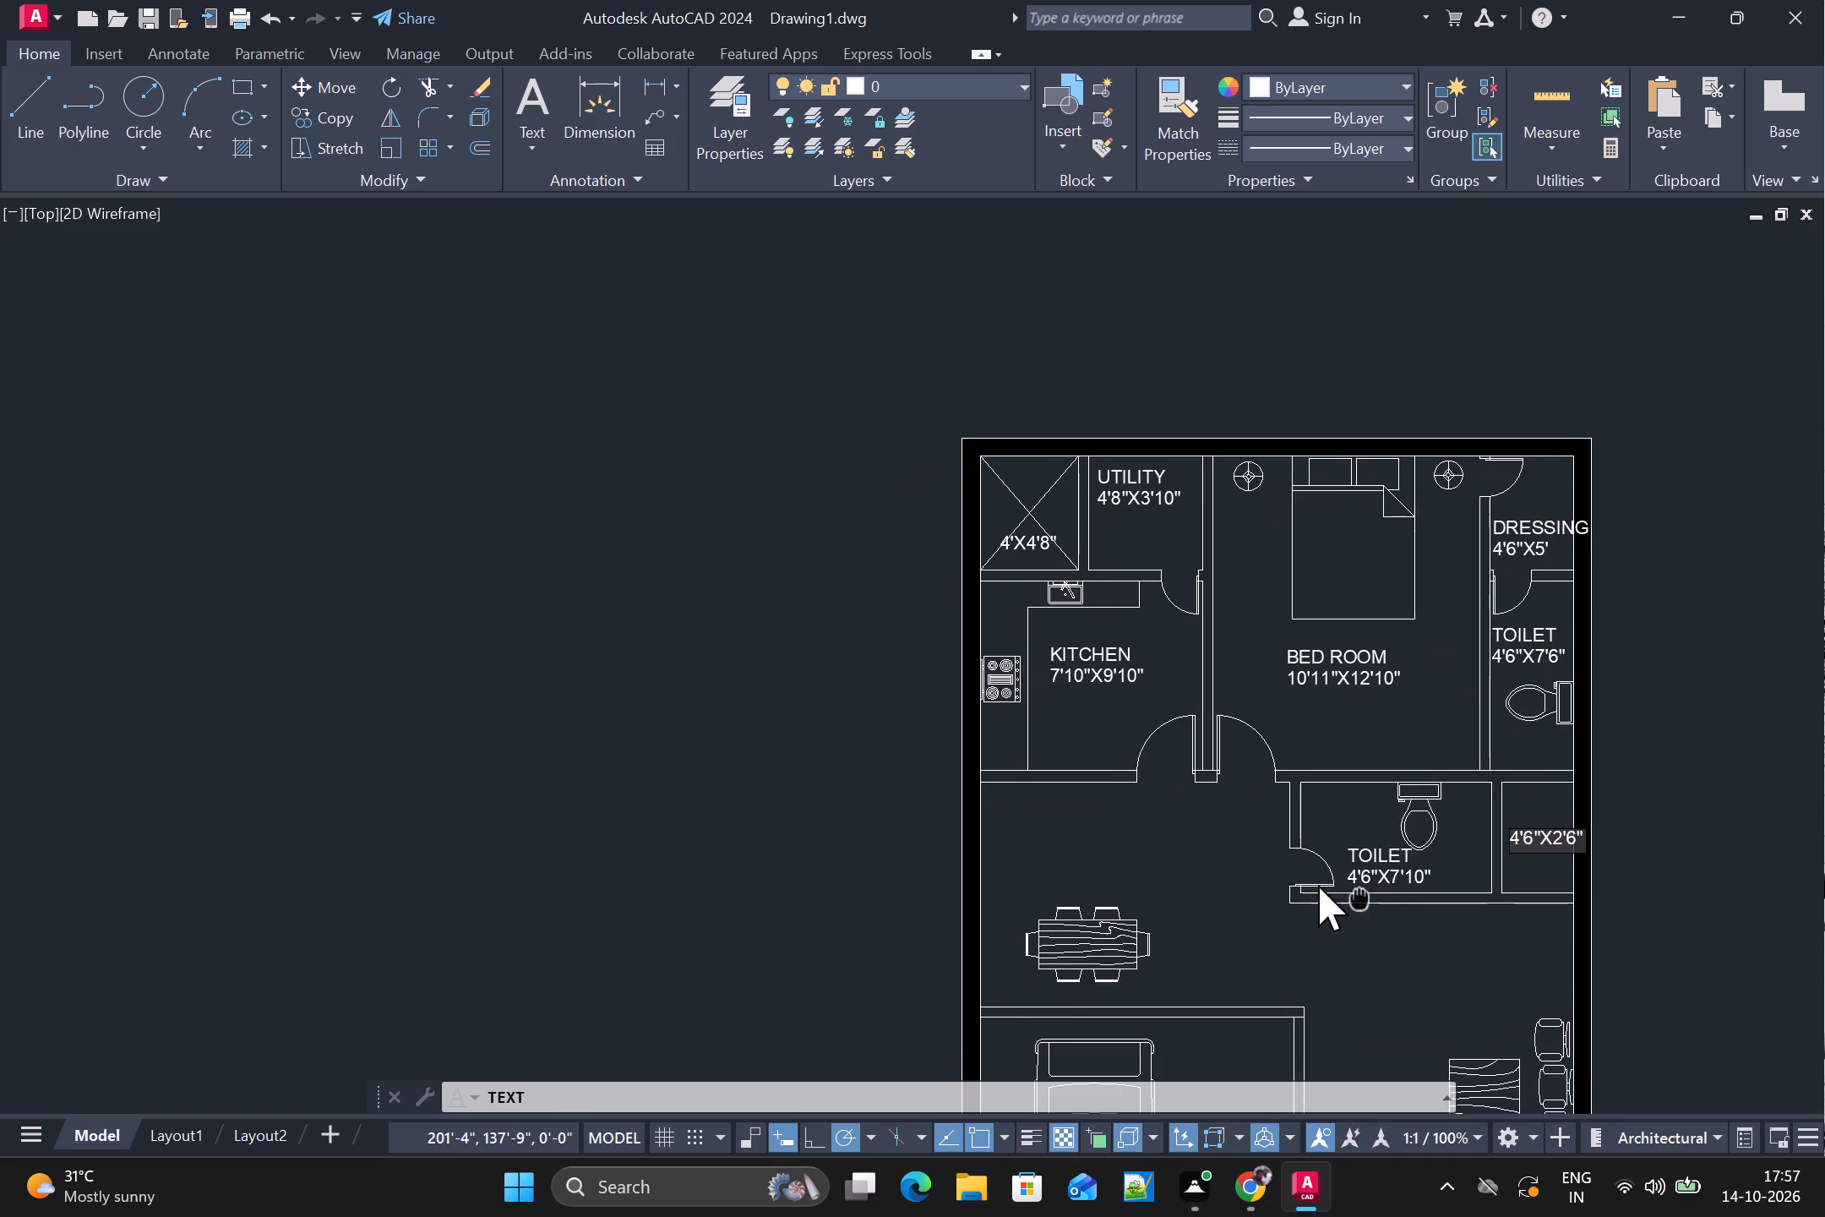
left_click(1040, 810)
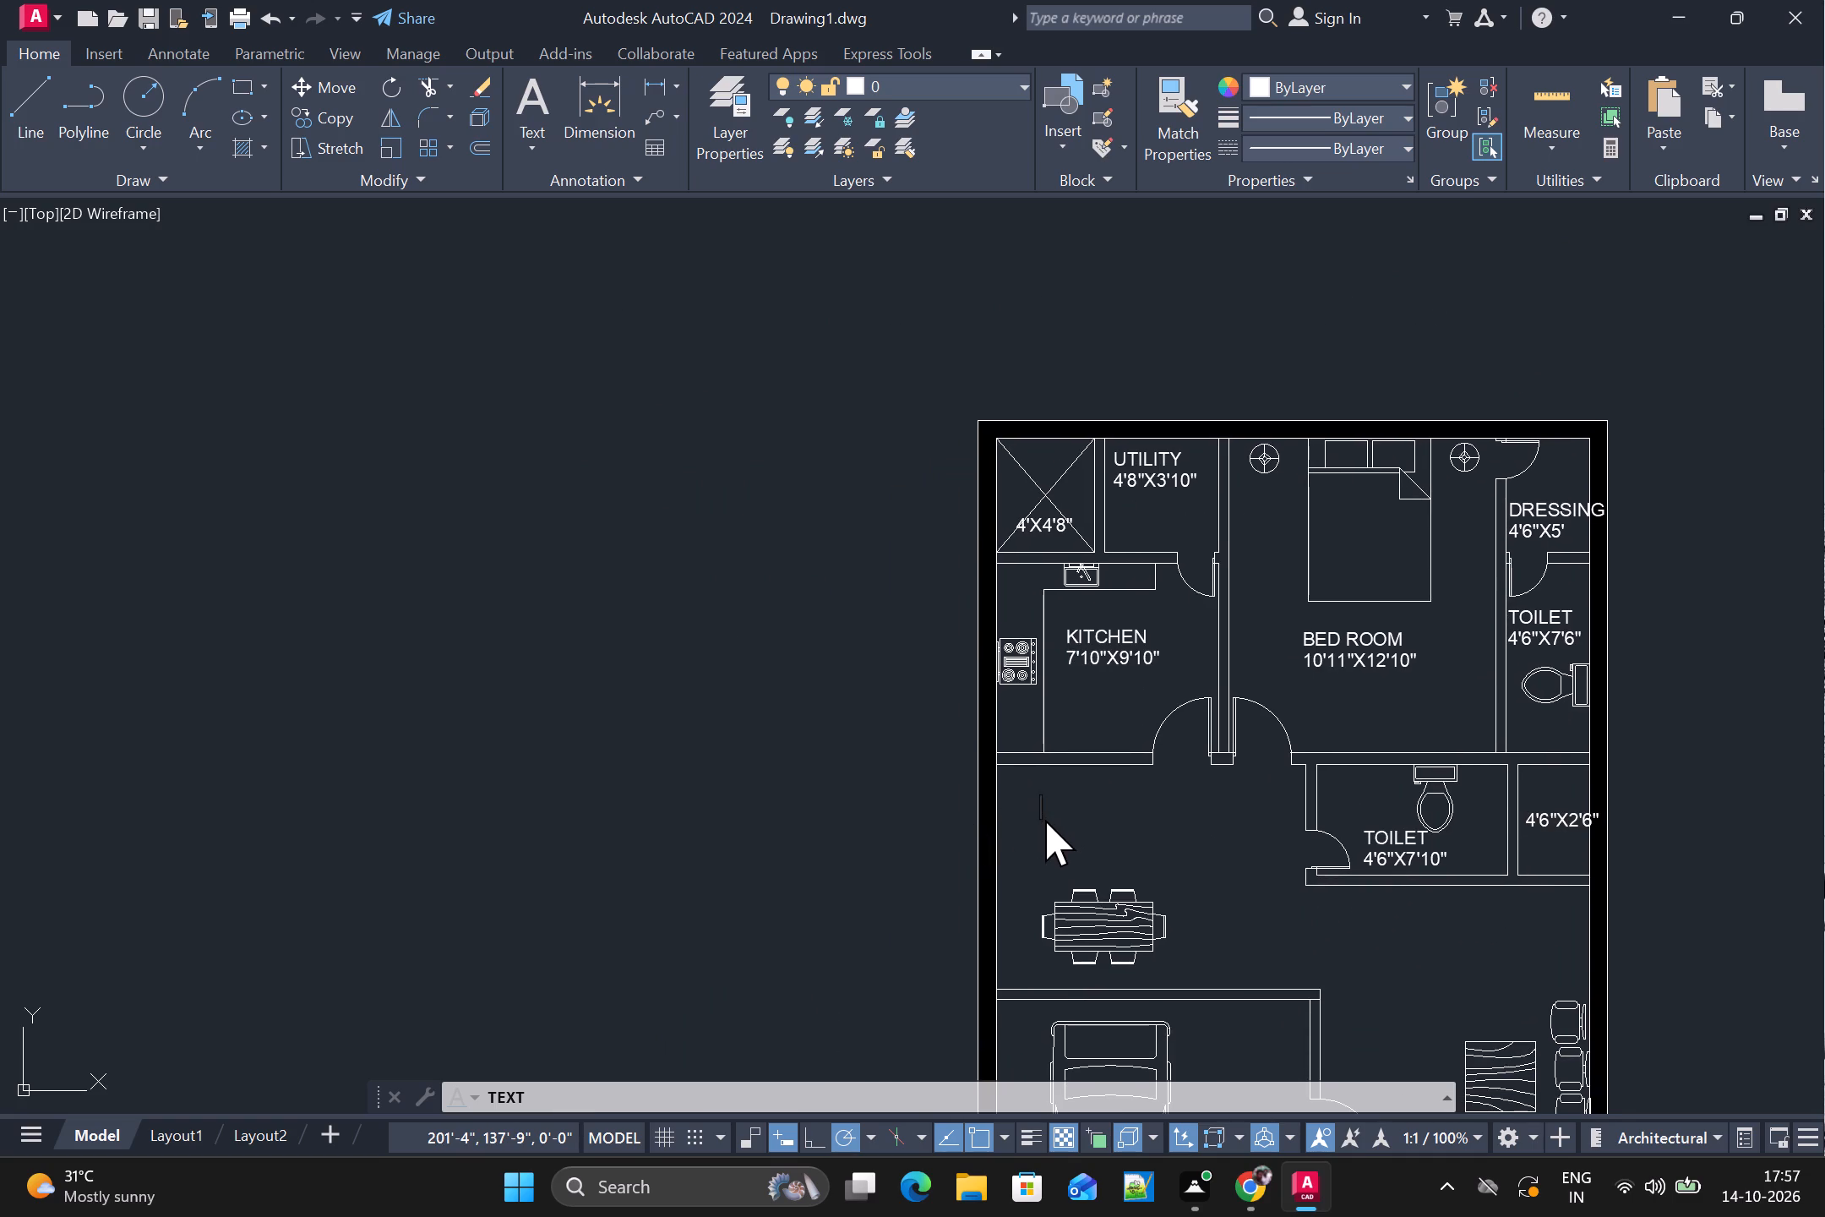
type("DIM")
key("BackSpace")
type("NING ROK")
key("BackSpace")
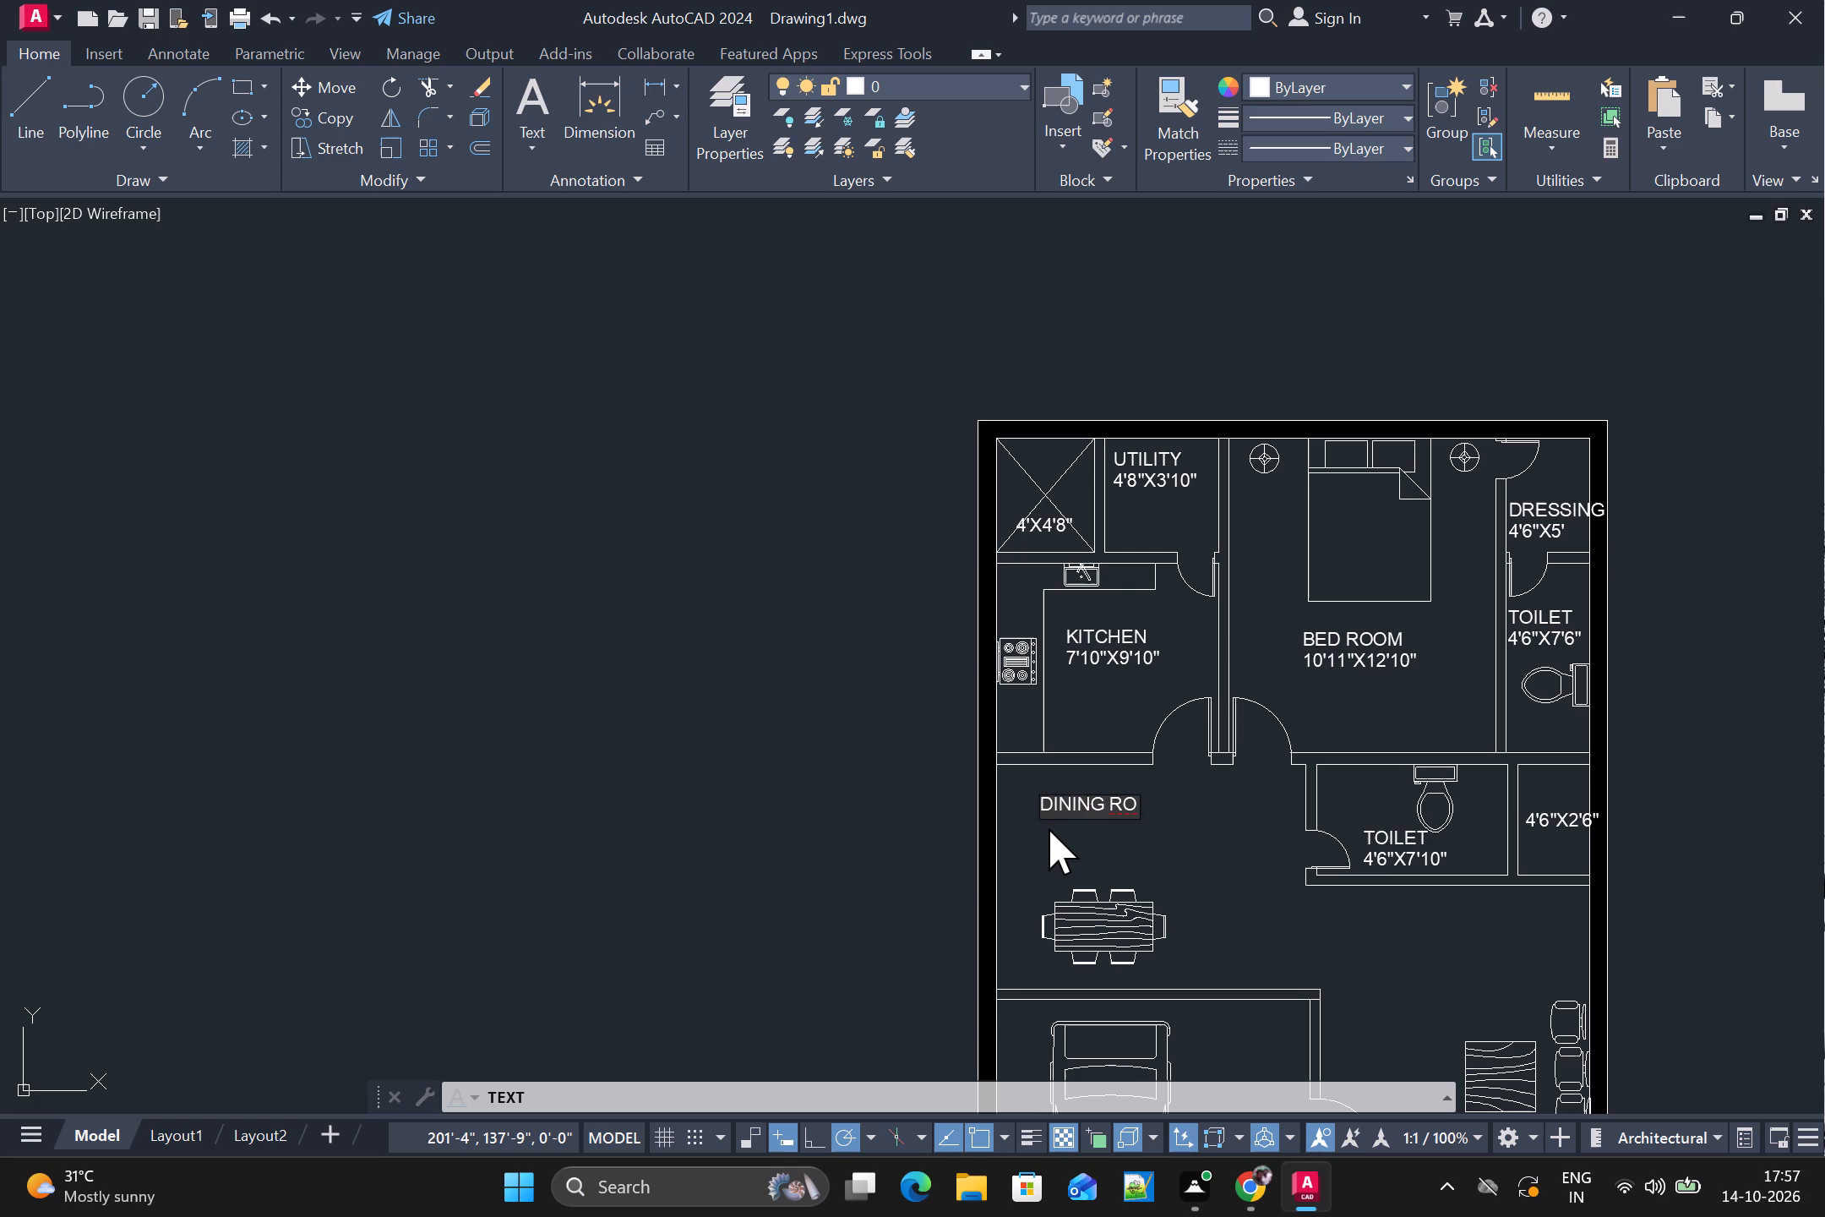
type("OM")
key("Return")
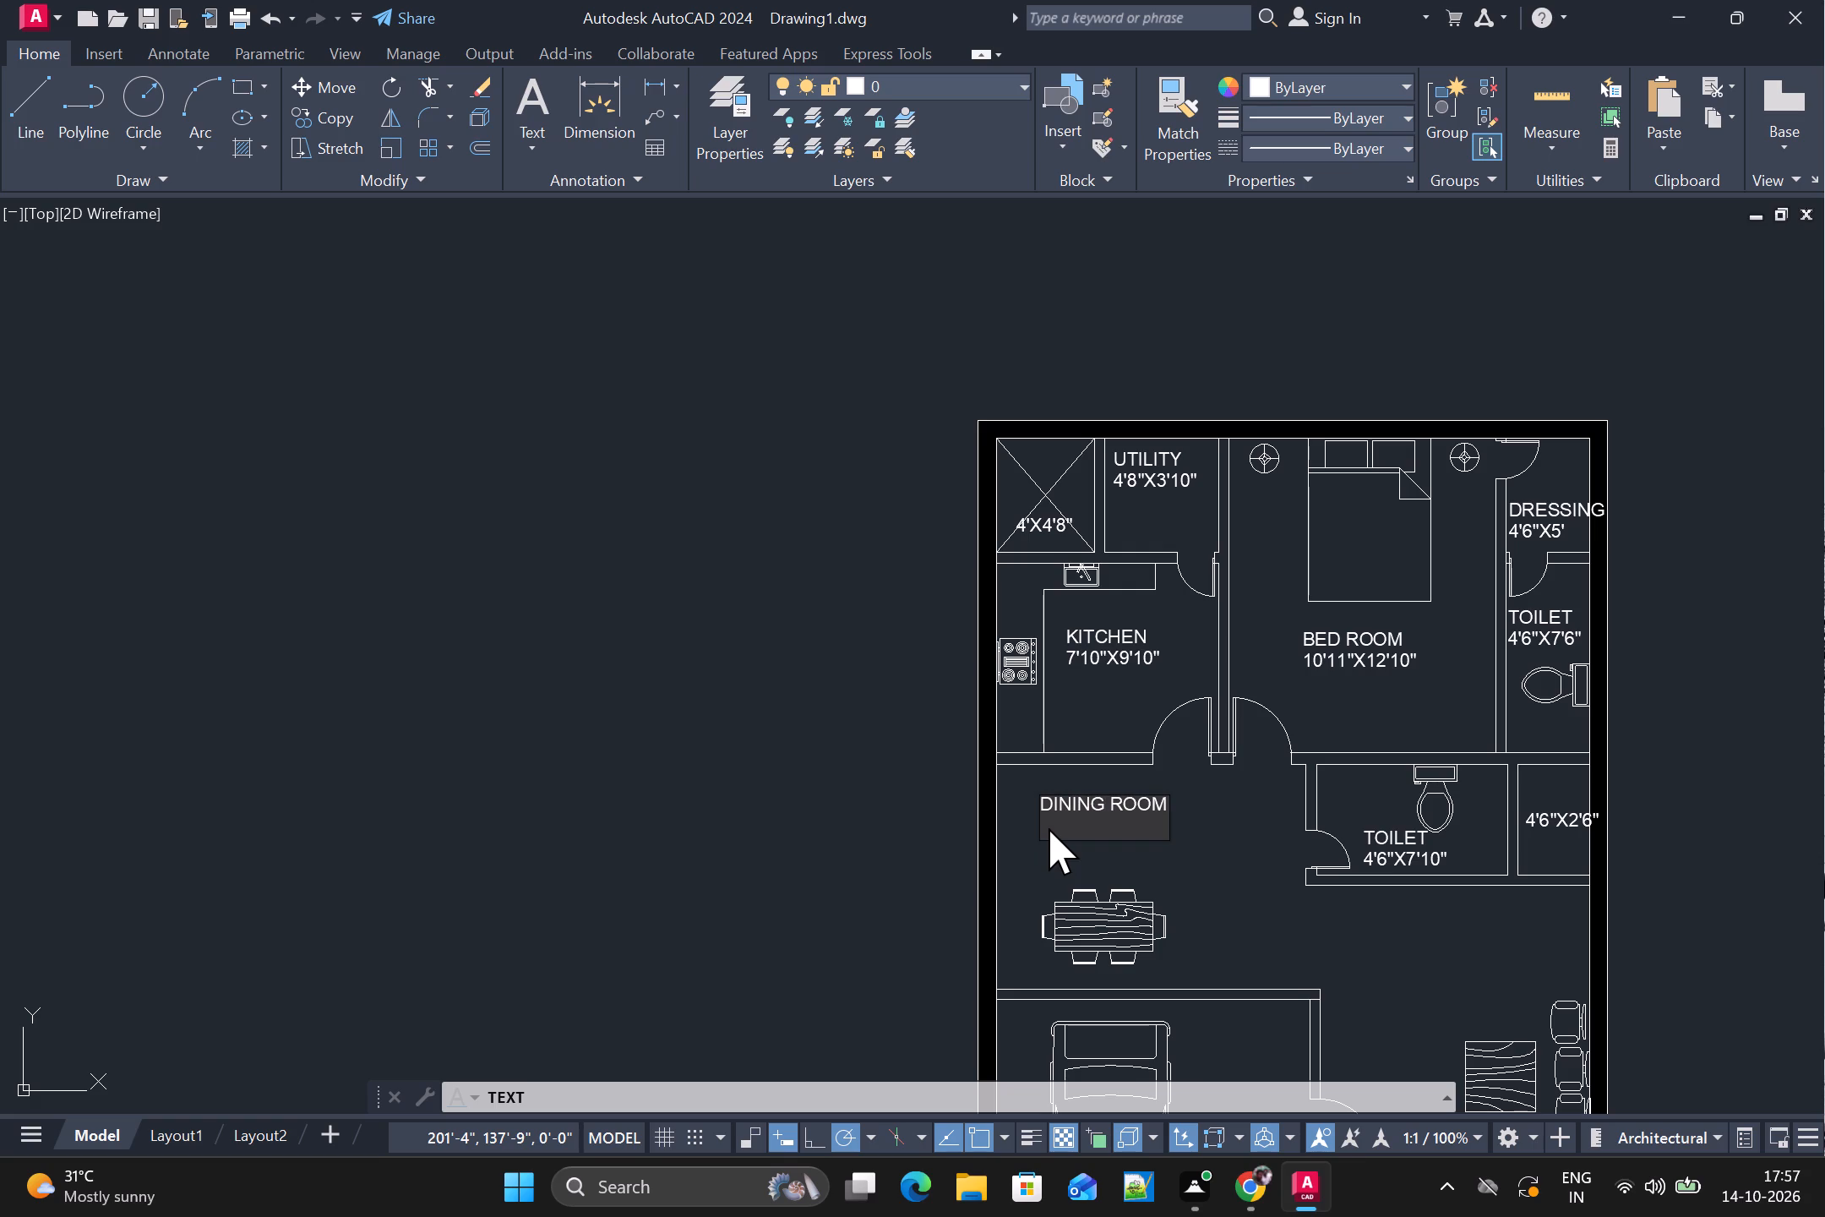
type("12")
key("apostrophe")
type("8\"")
key("x")
type("9'")
type("2\"")
Label the area above the sofa chairs and wooden table with two text lines, DRAWING ROOM and 12'10"X11'.
left_click(1391, 954)
type("DRAWING ROOM")
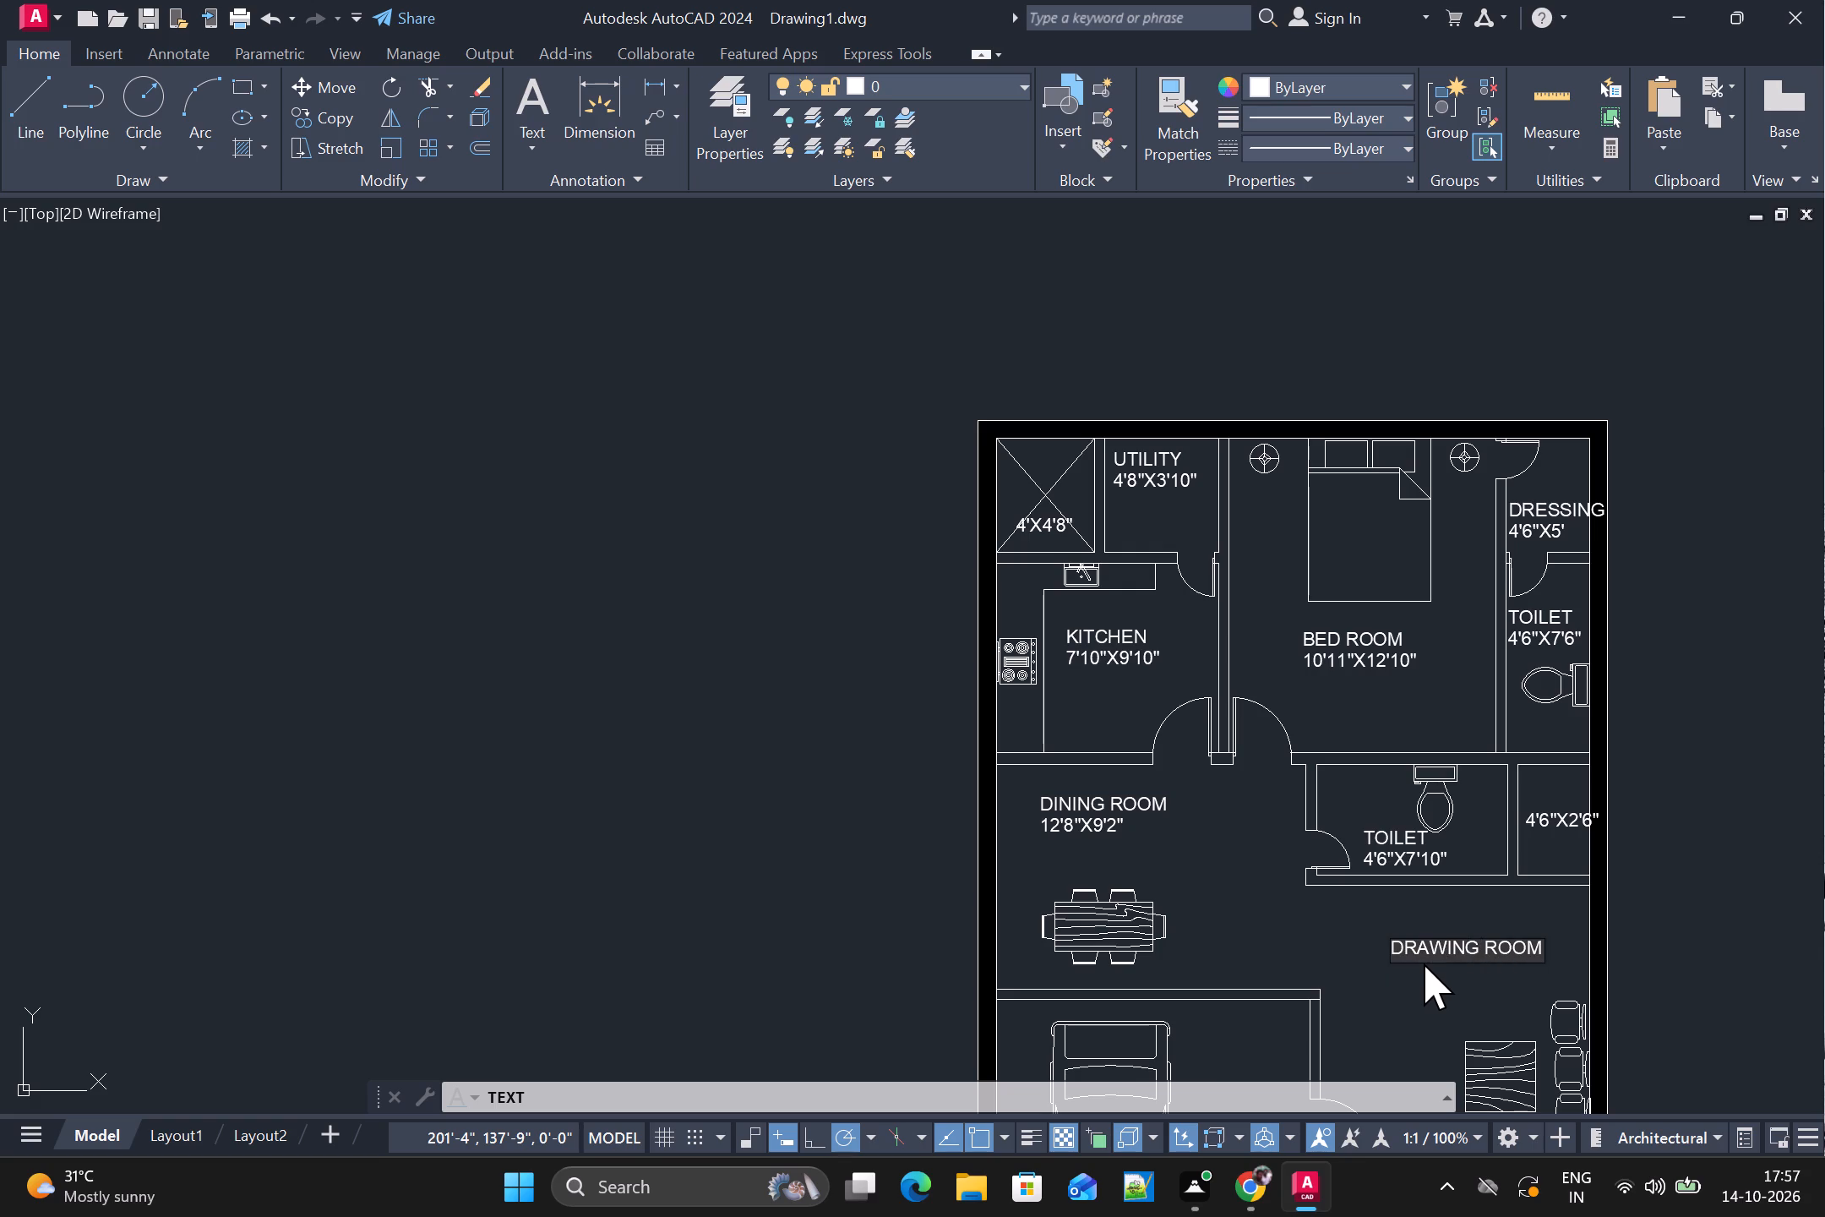
key("Return")
type("12'")
type("190\\")
key("BackSpace")
key("BackSpace")
key("BackSpace")
type("0\"X")
type("11'")
Label the room with the car, beside the car, with two text lines, PORCH and 11'11"X12'10".
scroll(1446, 984, "down", 1)
middle_click_drag(1446, 981, 1422, 799)
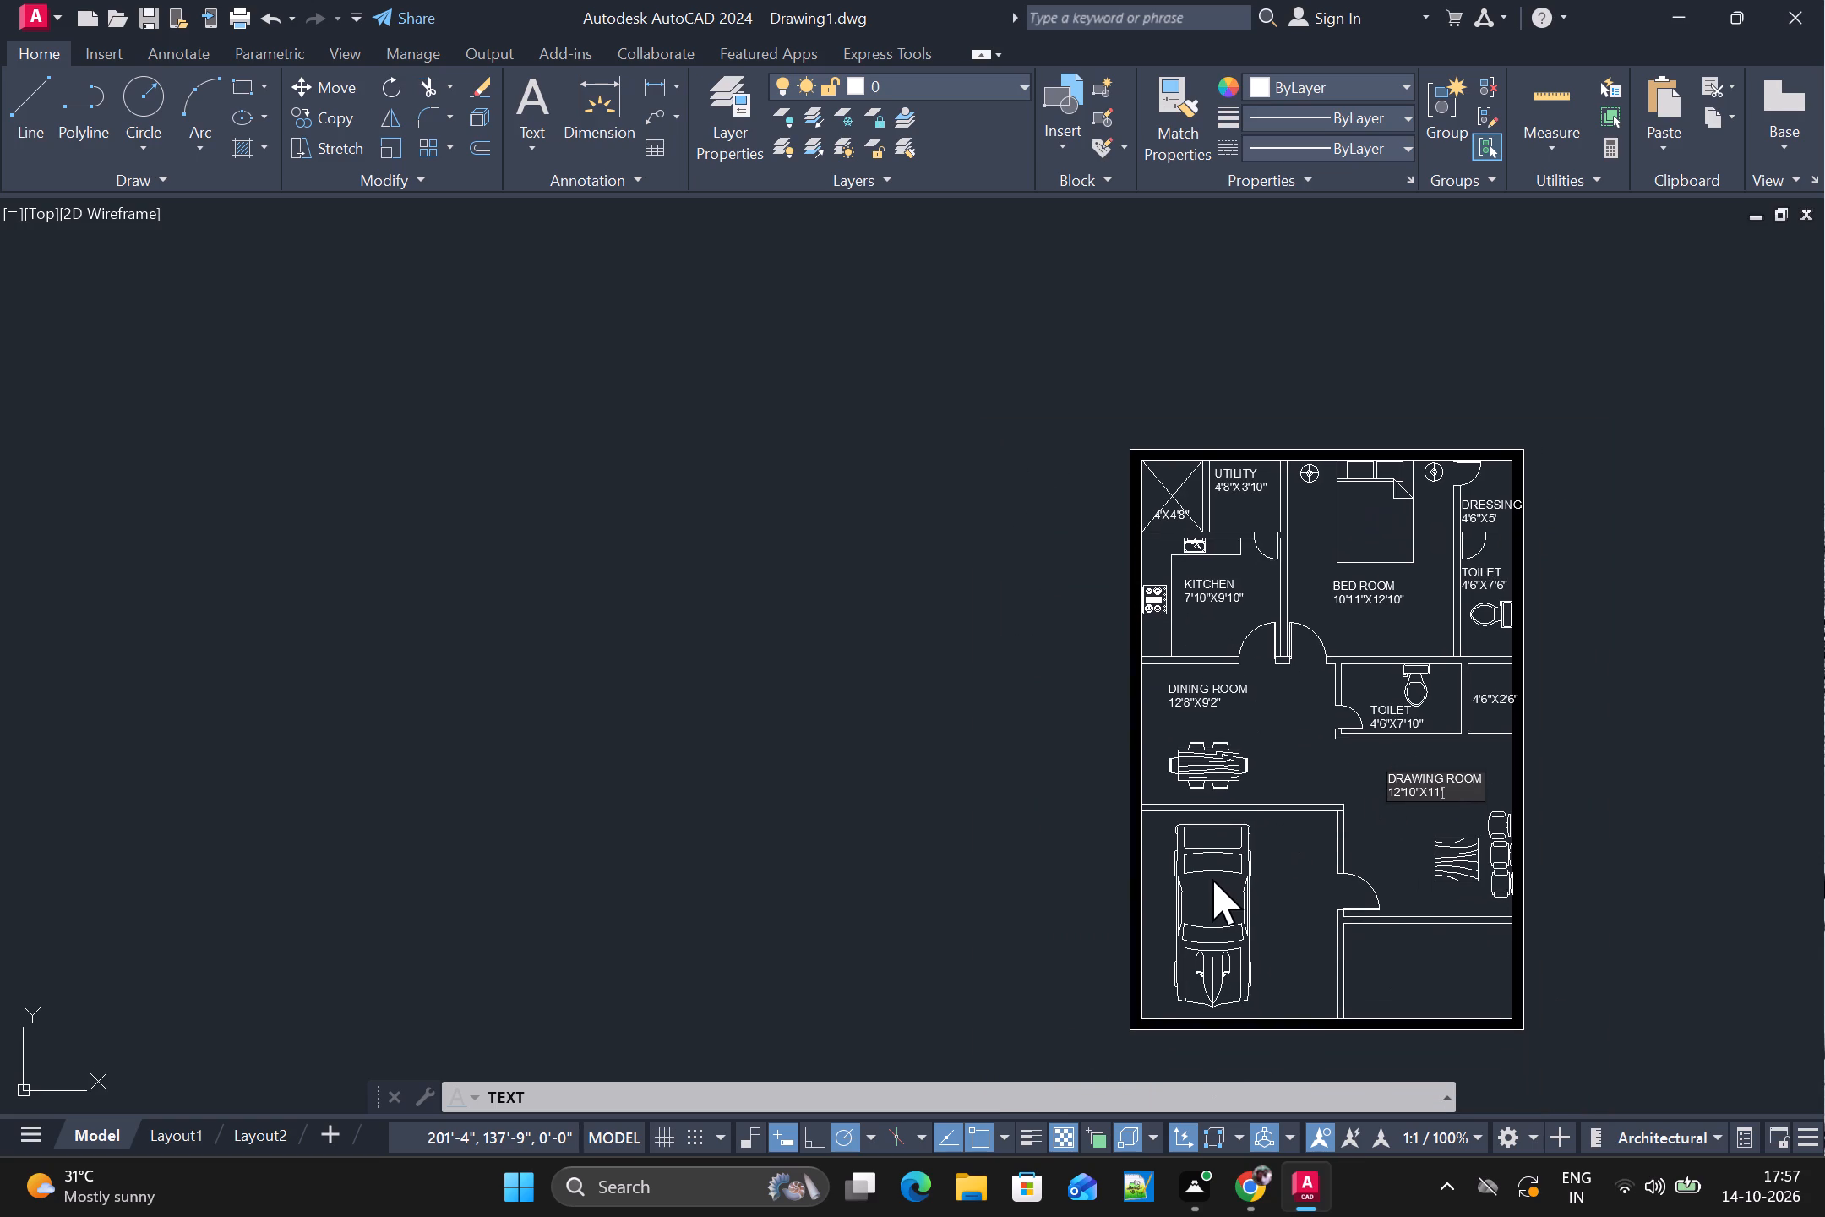
left_click(1263, 906)
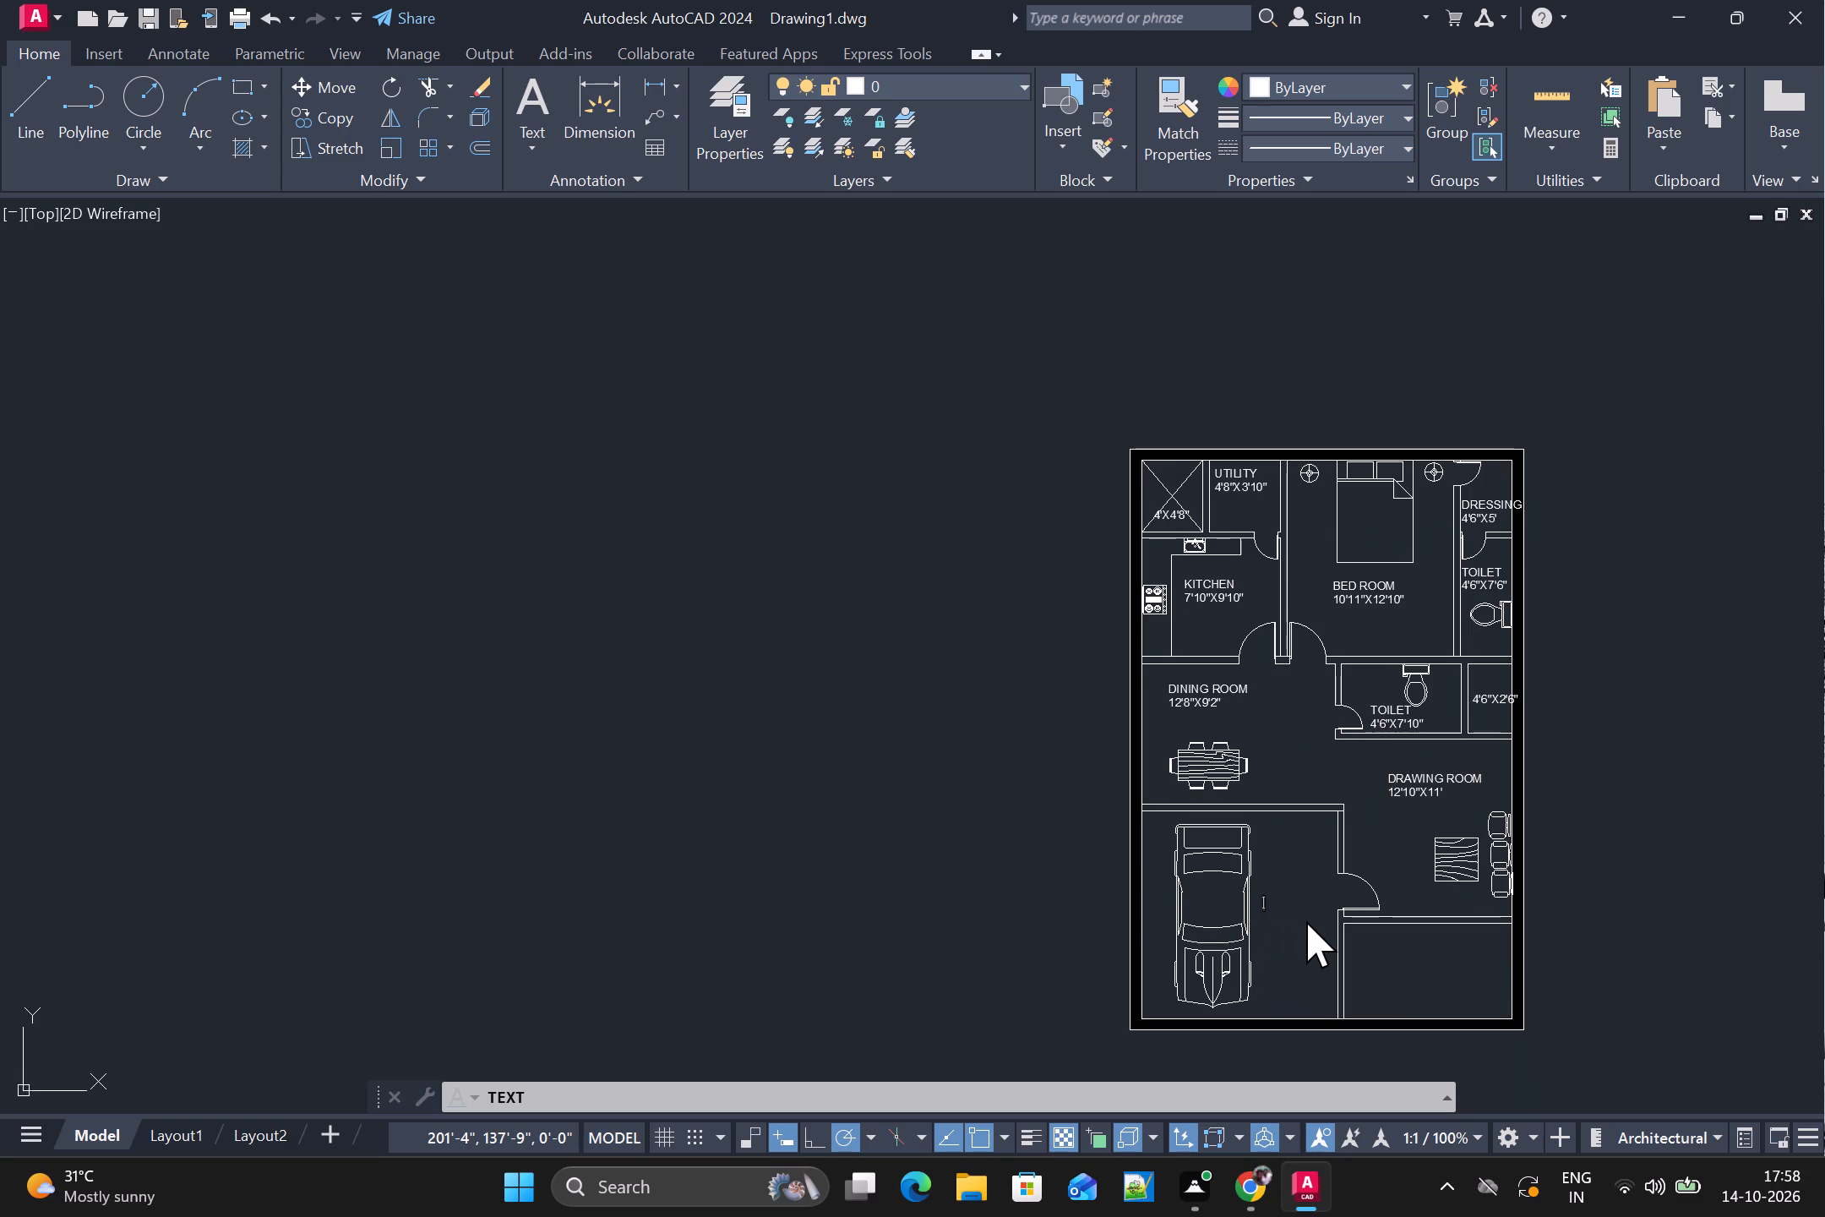
type("PORCH")
key("Return")
type("11")
type("'11")
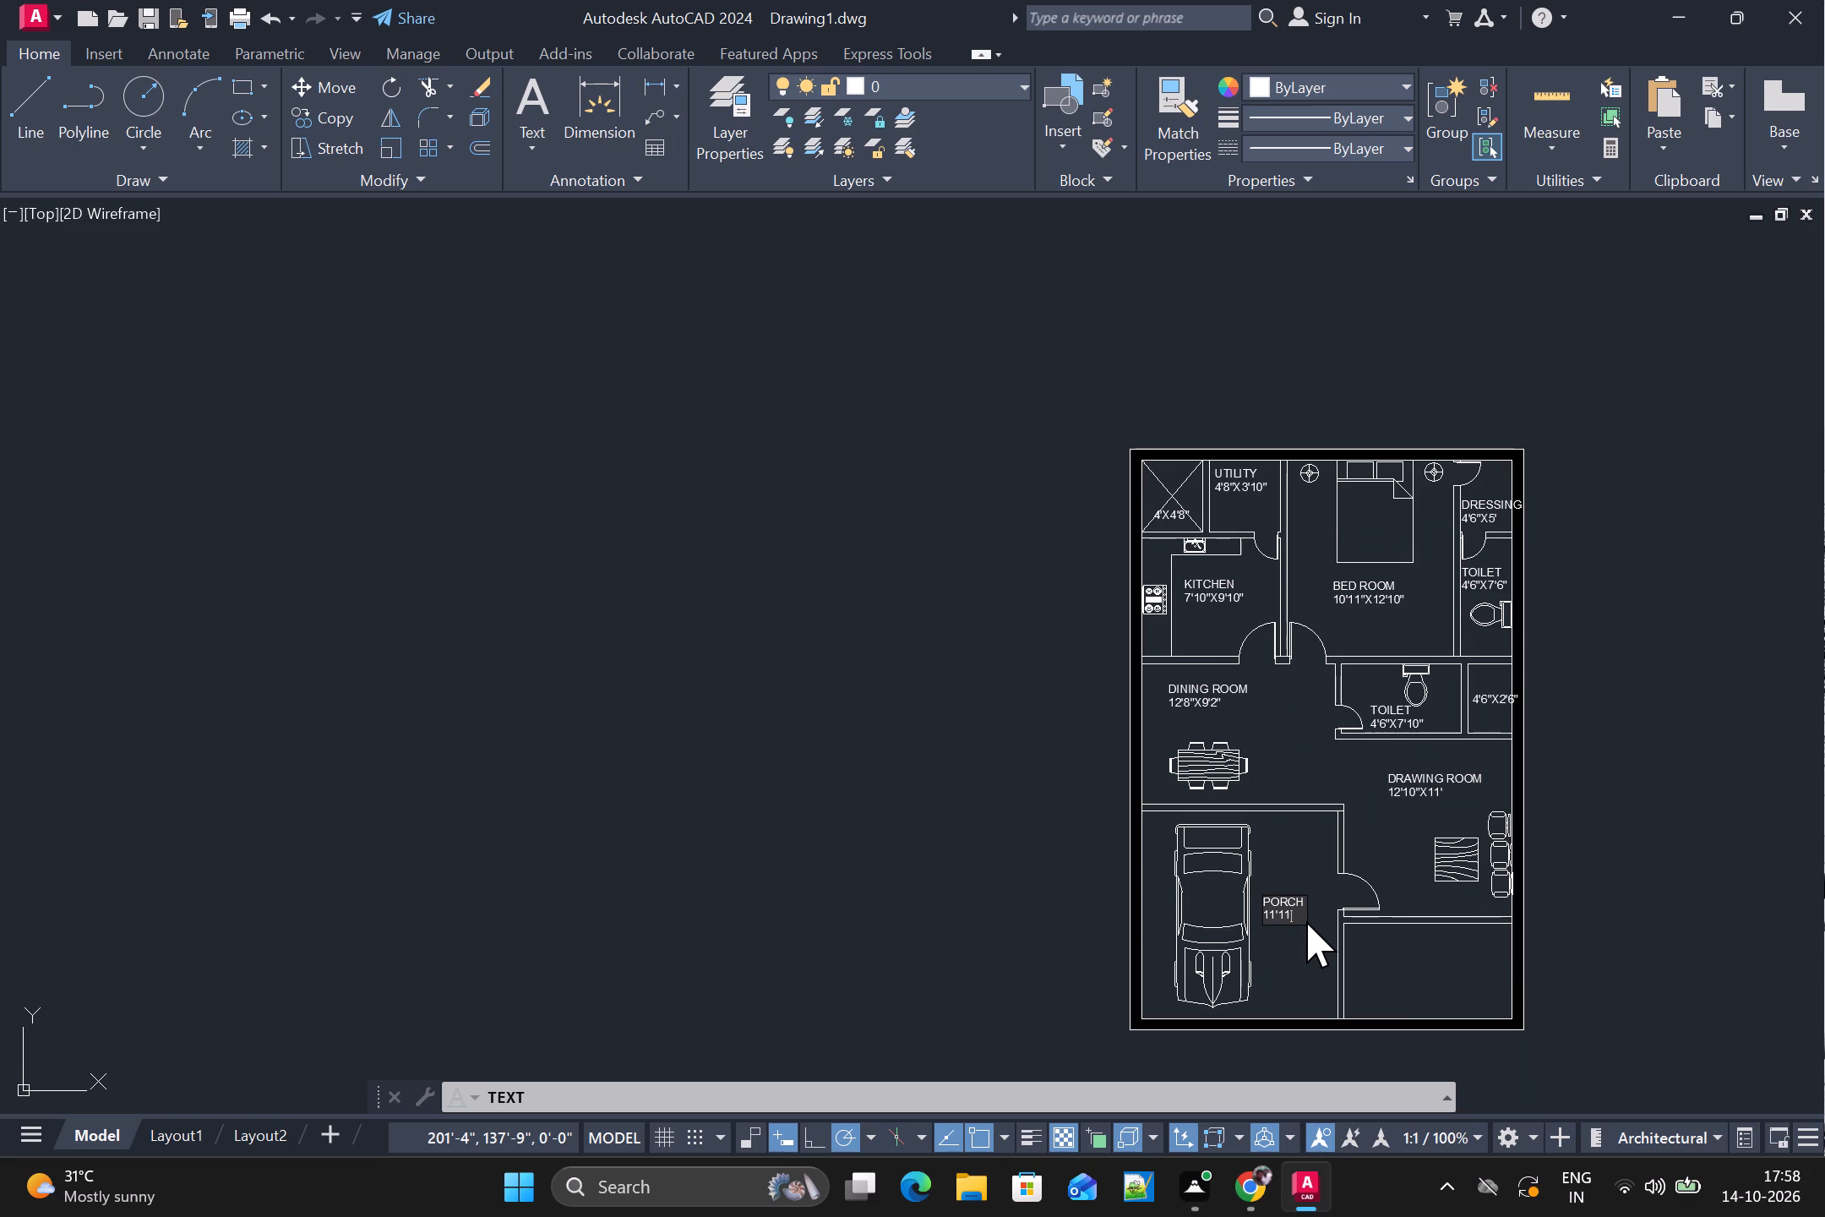
key("apostrophe")
type("X12")
type("'10")
key("shift+quotedbl")
scroll(1302, 923, "up", 1)
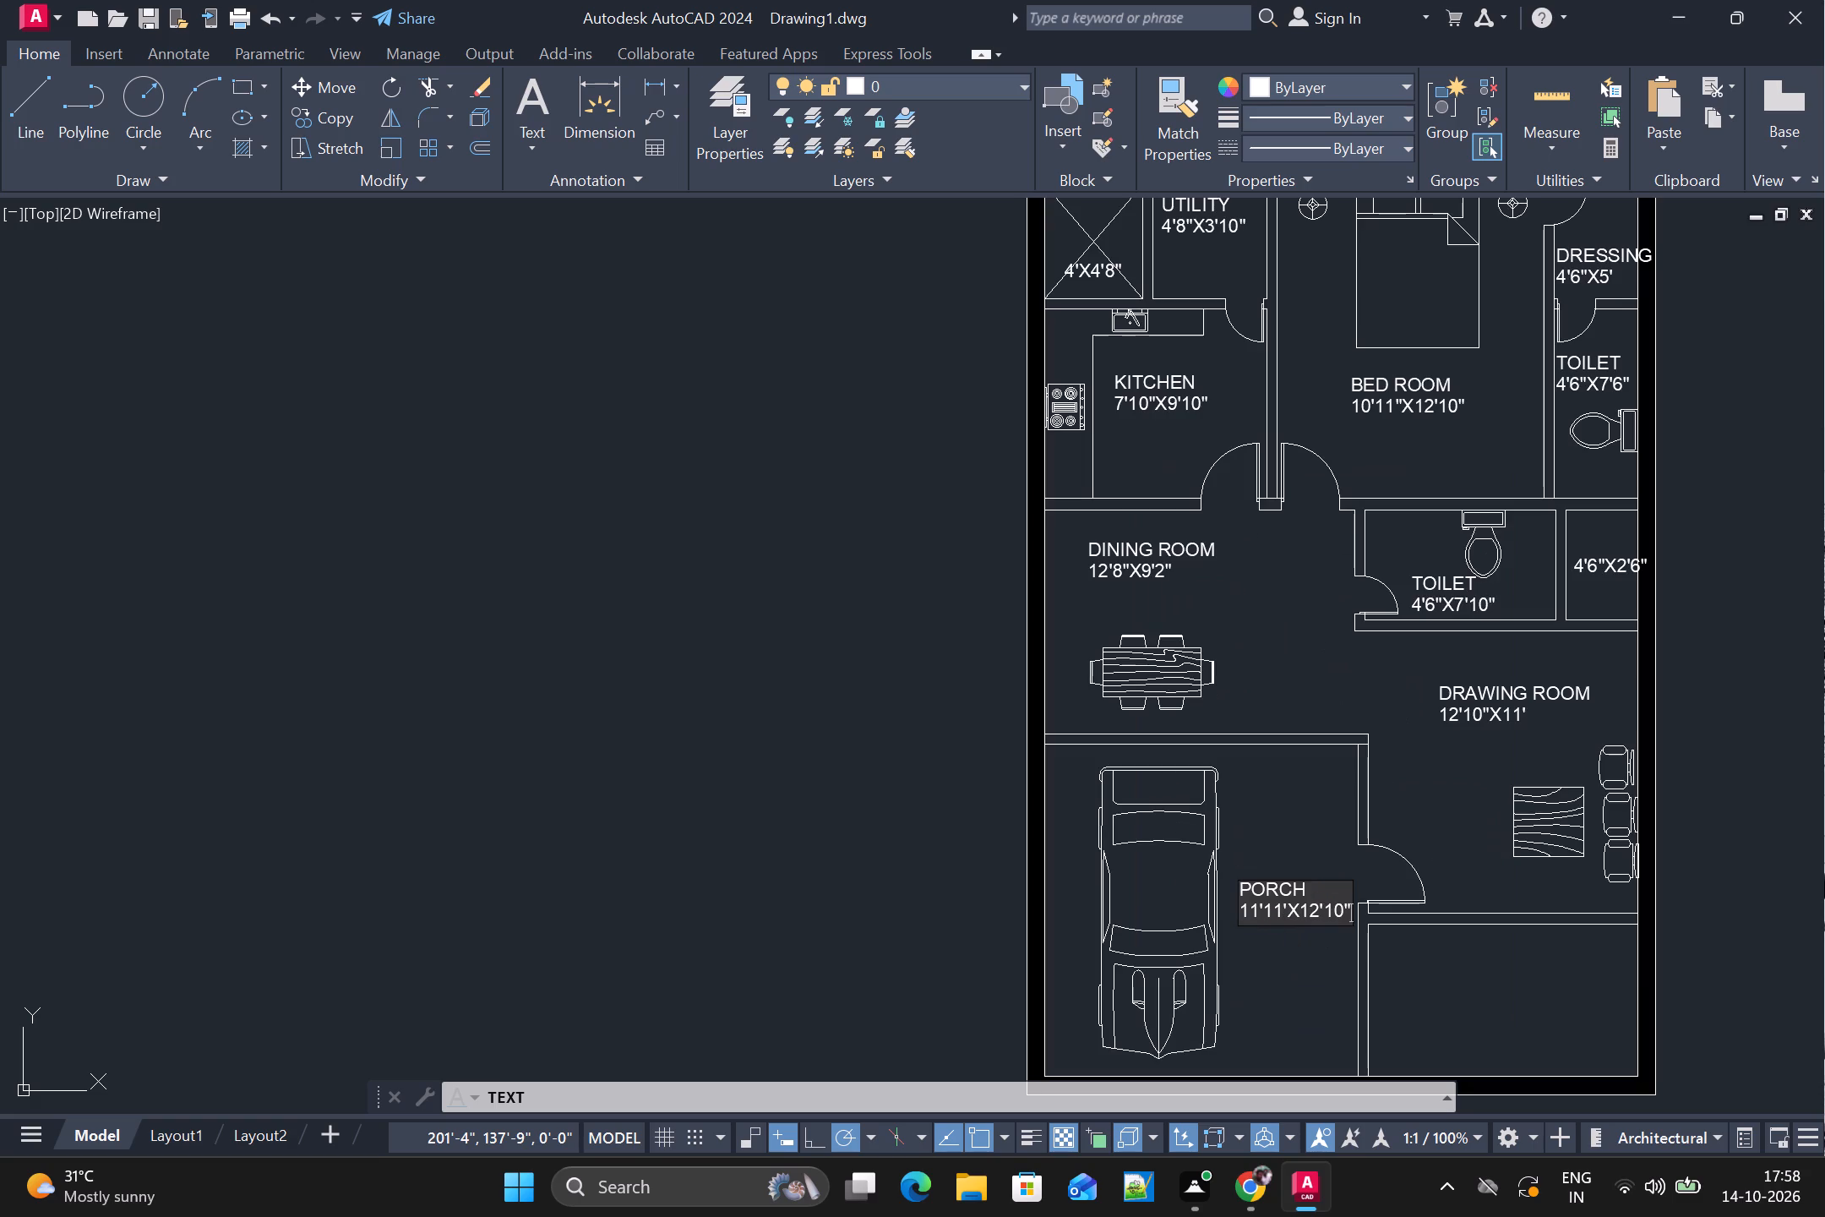
left_click(1288, 917)
key("BackSpace")
key("shift+quotedbl")
left_click(1440, 969)
Add the caption GROUND FLOOR PLAN below the plan's bottom outer wall.
middle_click_drag(1316, 925, 1218, 628)
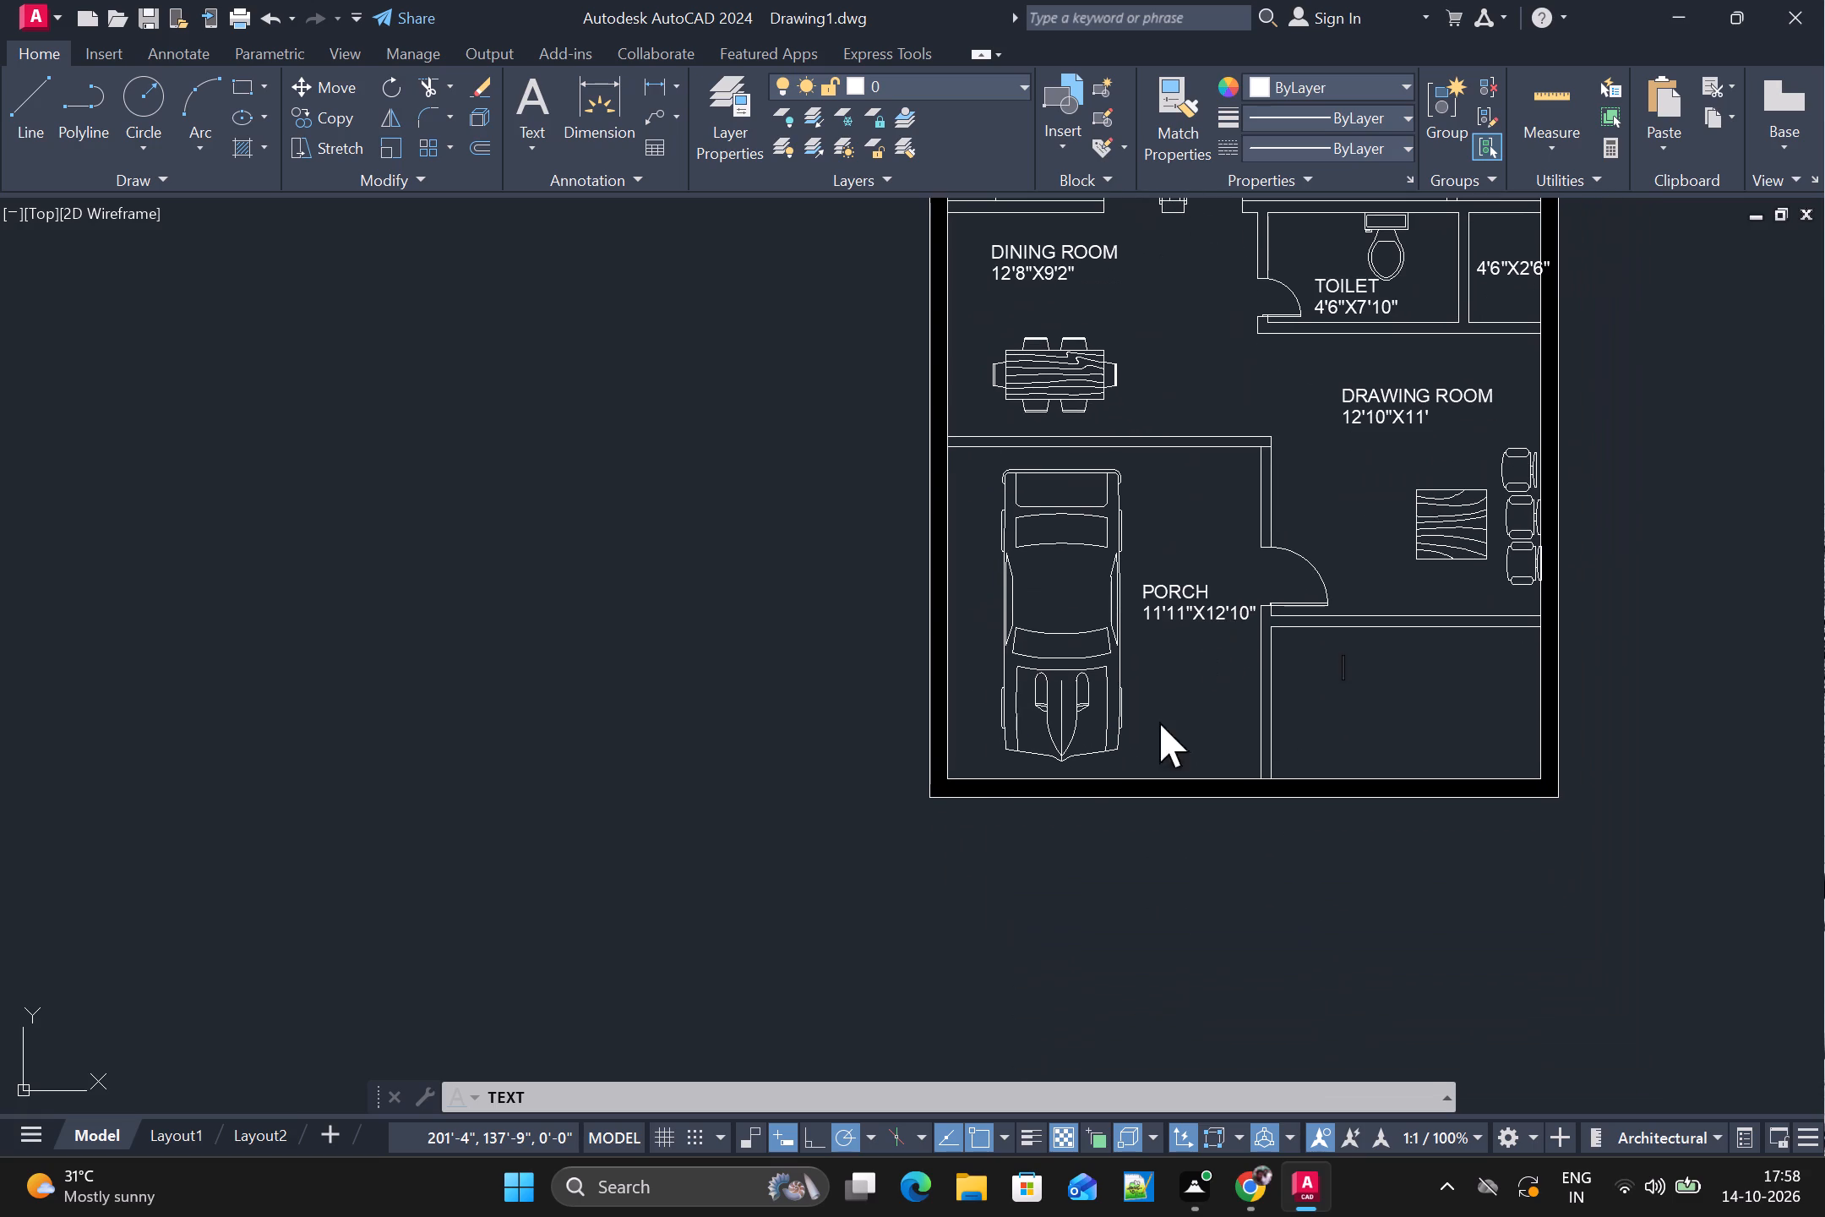
left_click(1086, 832)
type("GRP")
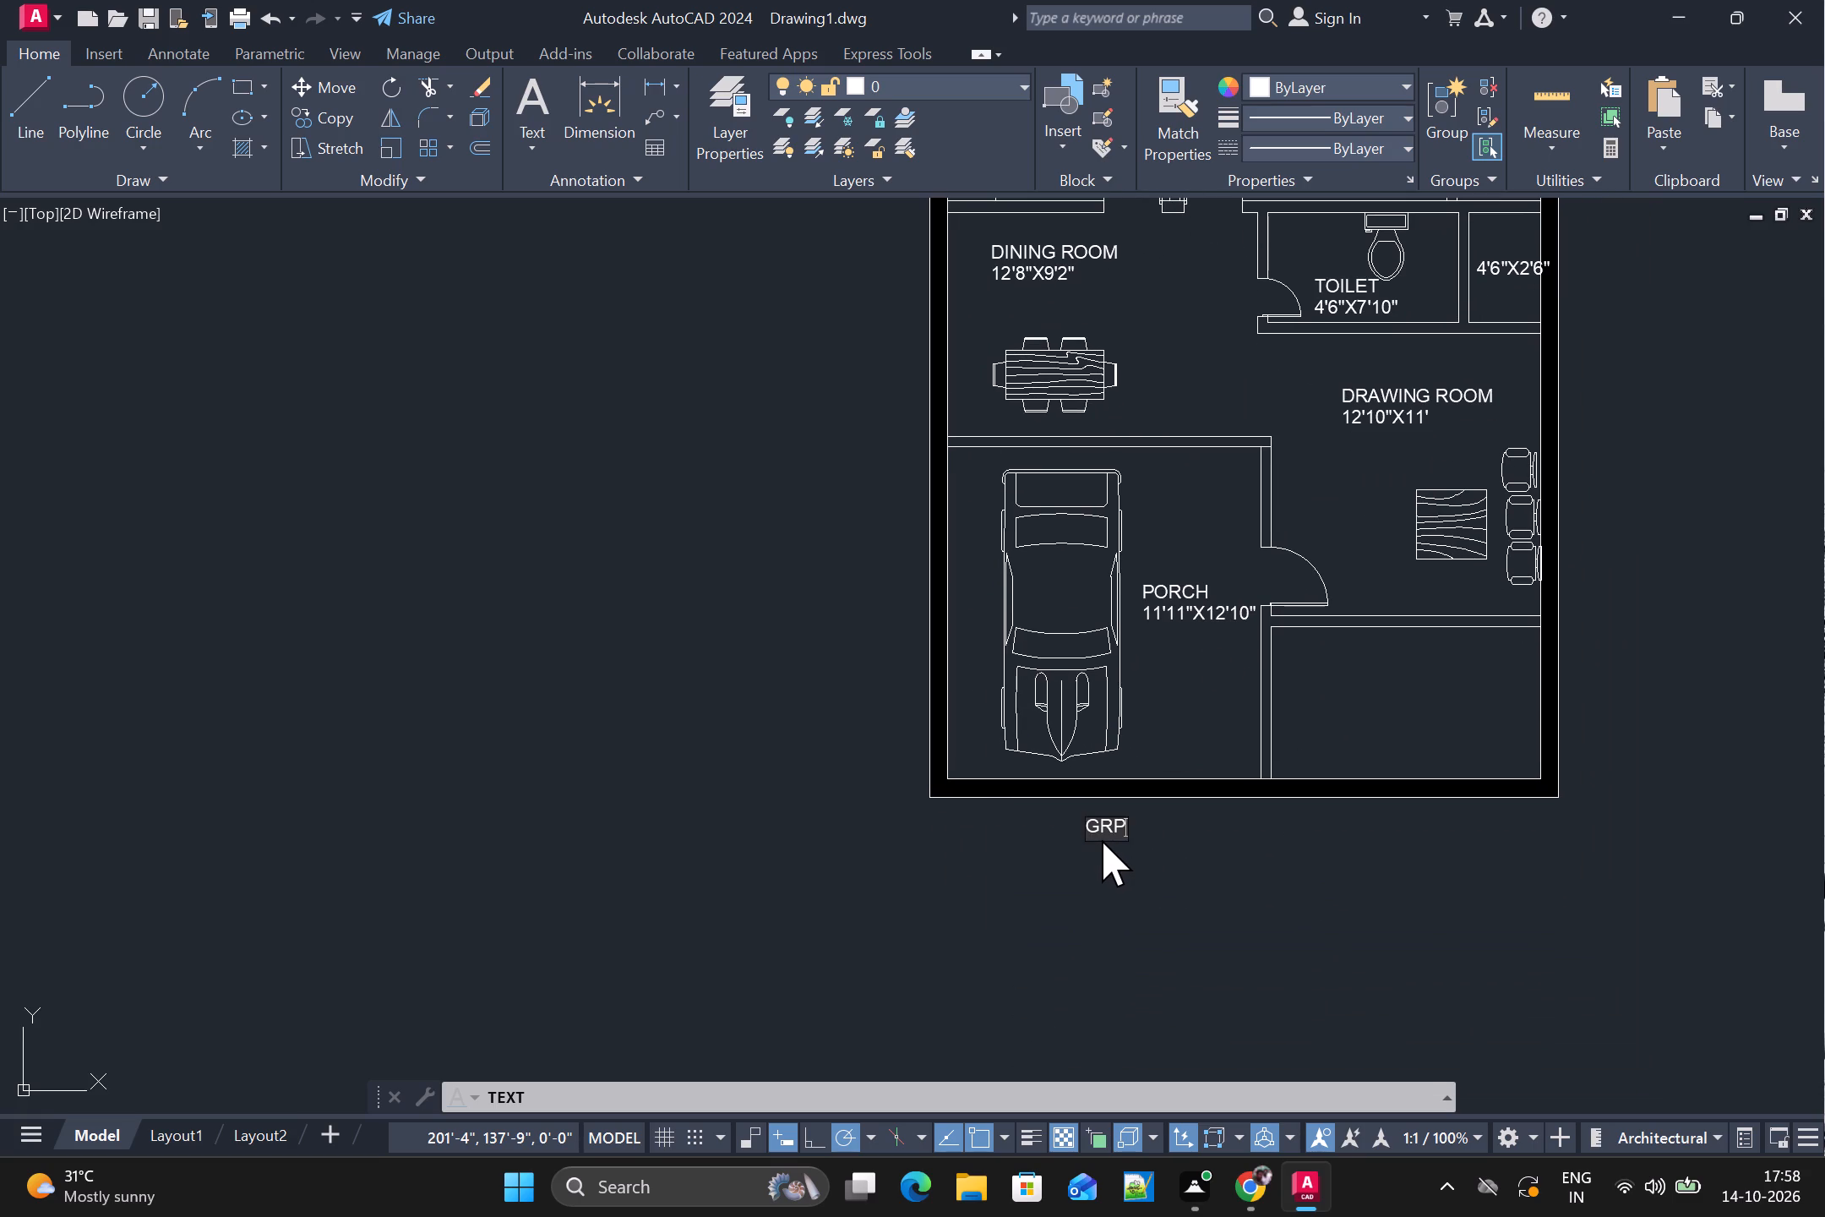
key("BackSpace")
type("OUND FLOOR PLAN")
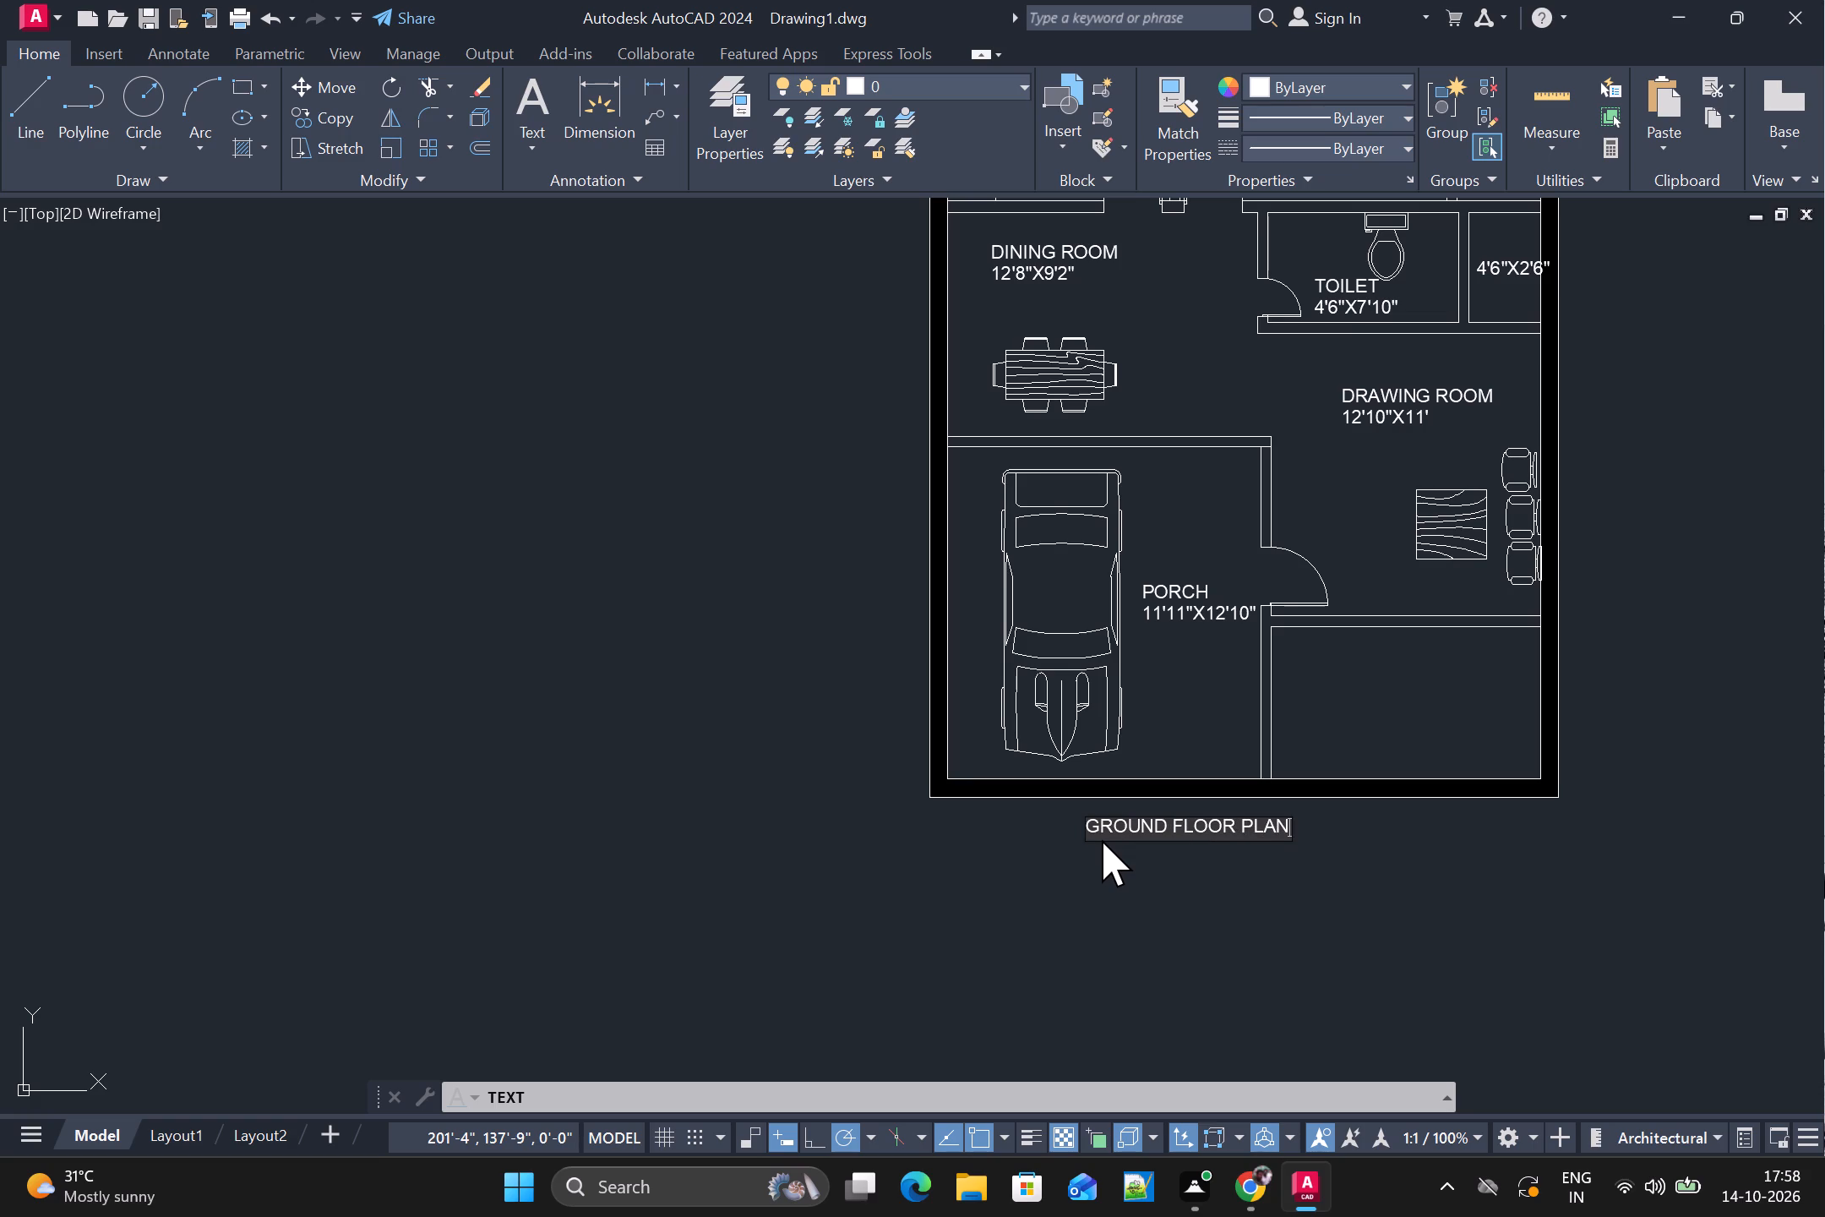
Add the title 25'9"X38' HOUSE PLAN above the plan's top outer wall.
scroll(1102, 840, "down", 1)
middle_click_drag(1221, 559, 1214, 589)
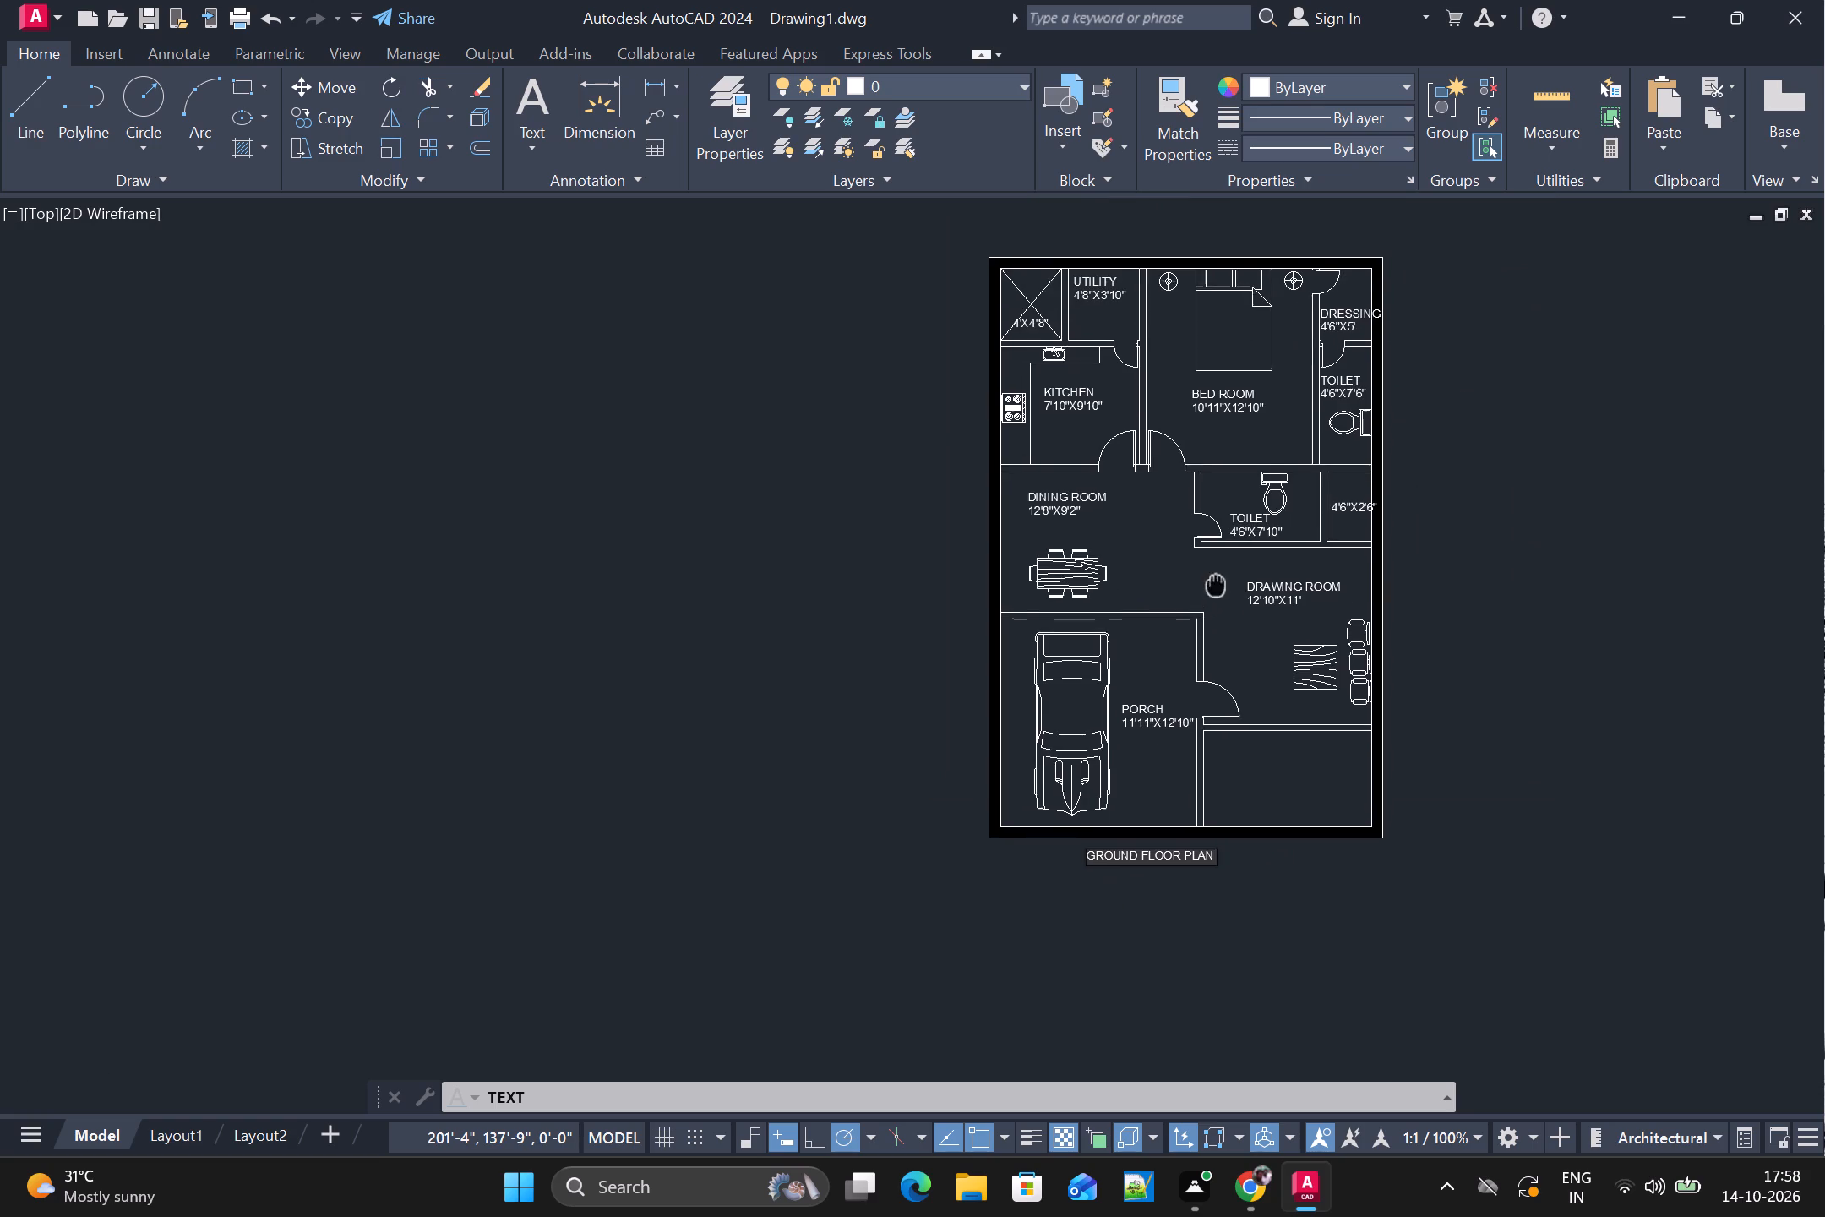
middle_click_drag(1214, 589, 1185, 766)
left_click(1022, 374)
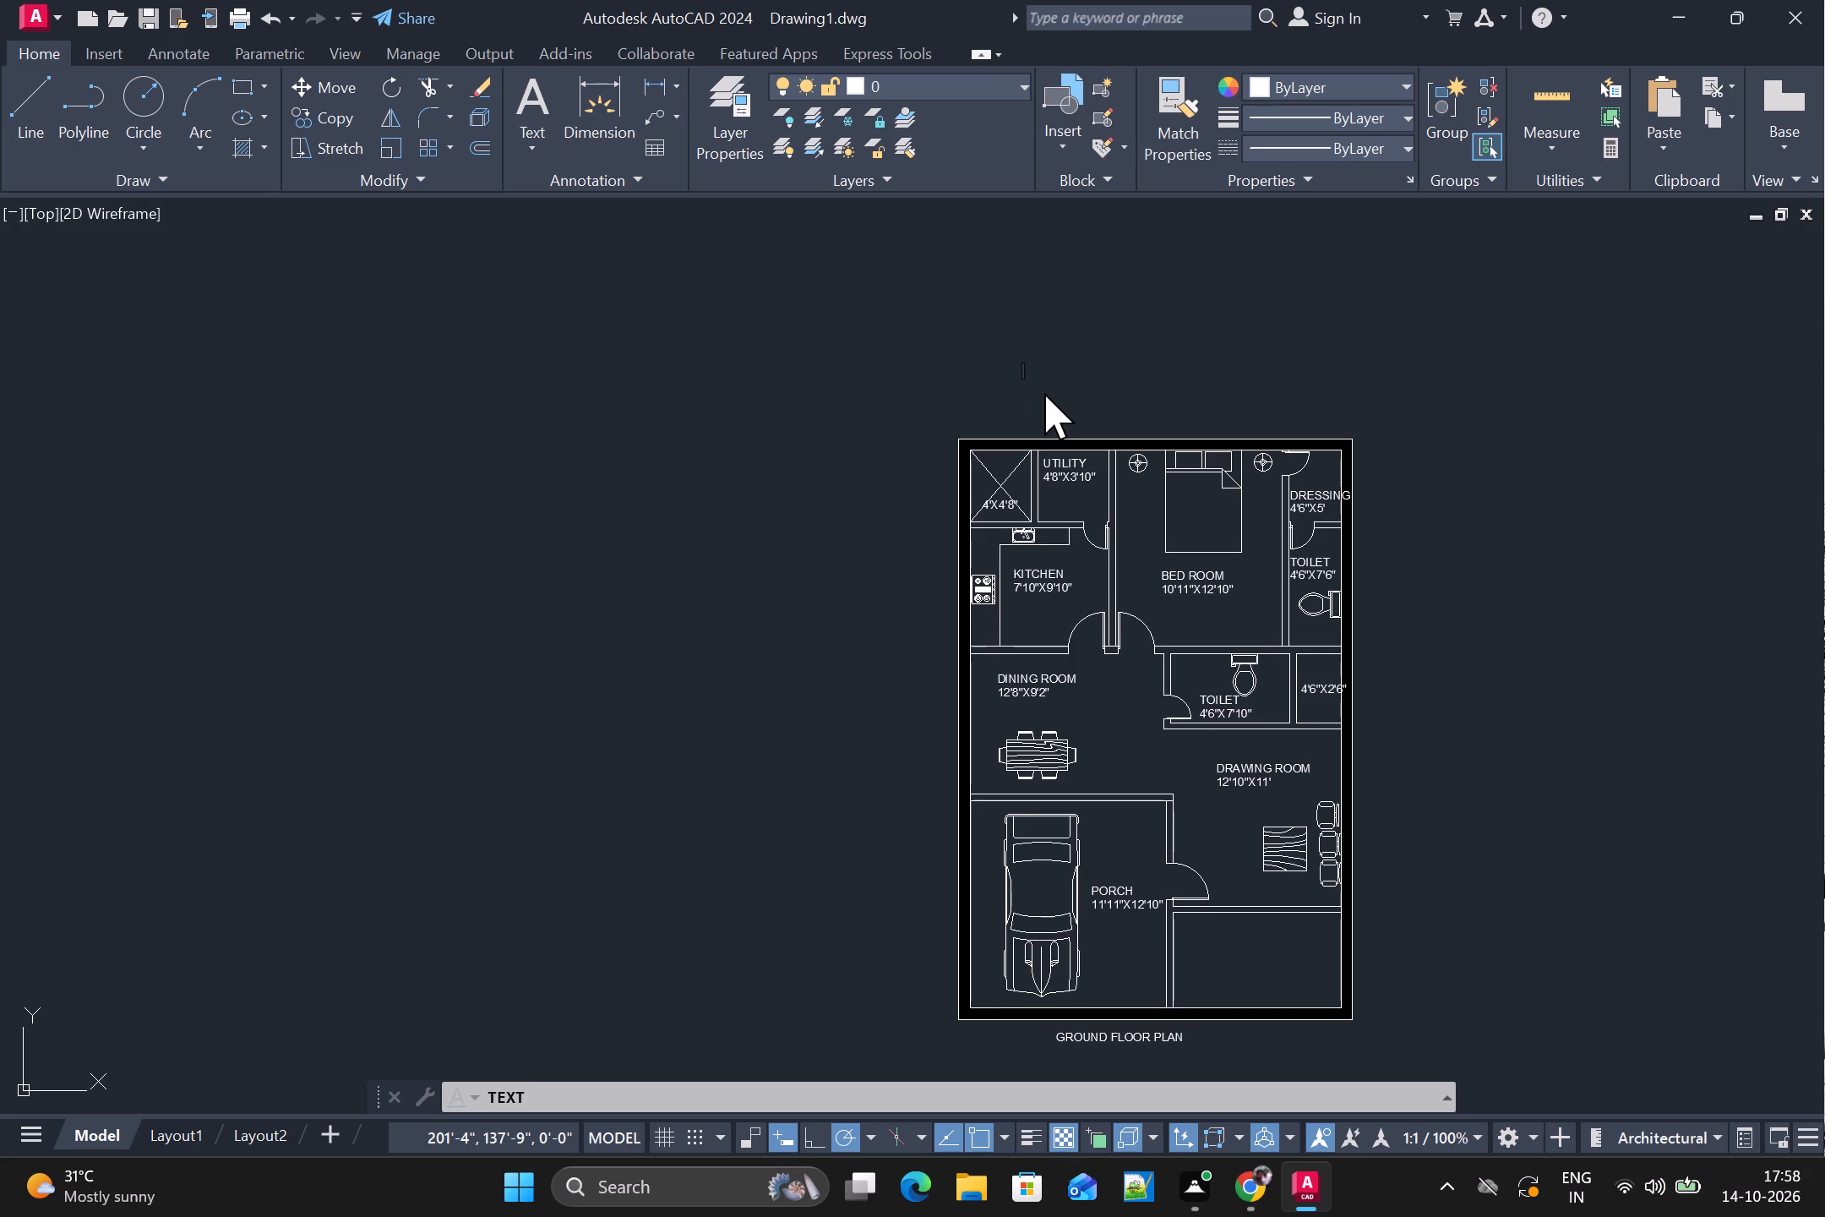
type("25")
type("'9\"X")
type("38")
key("apostrophe")
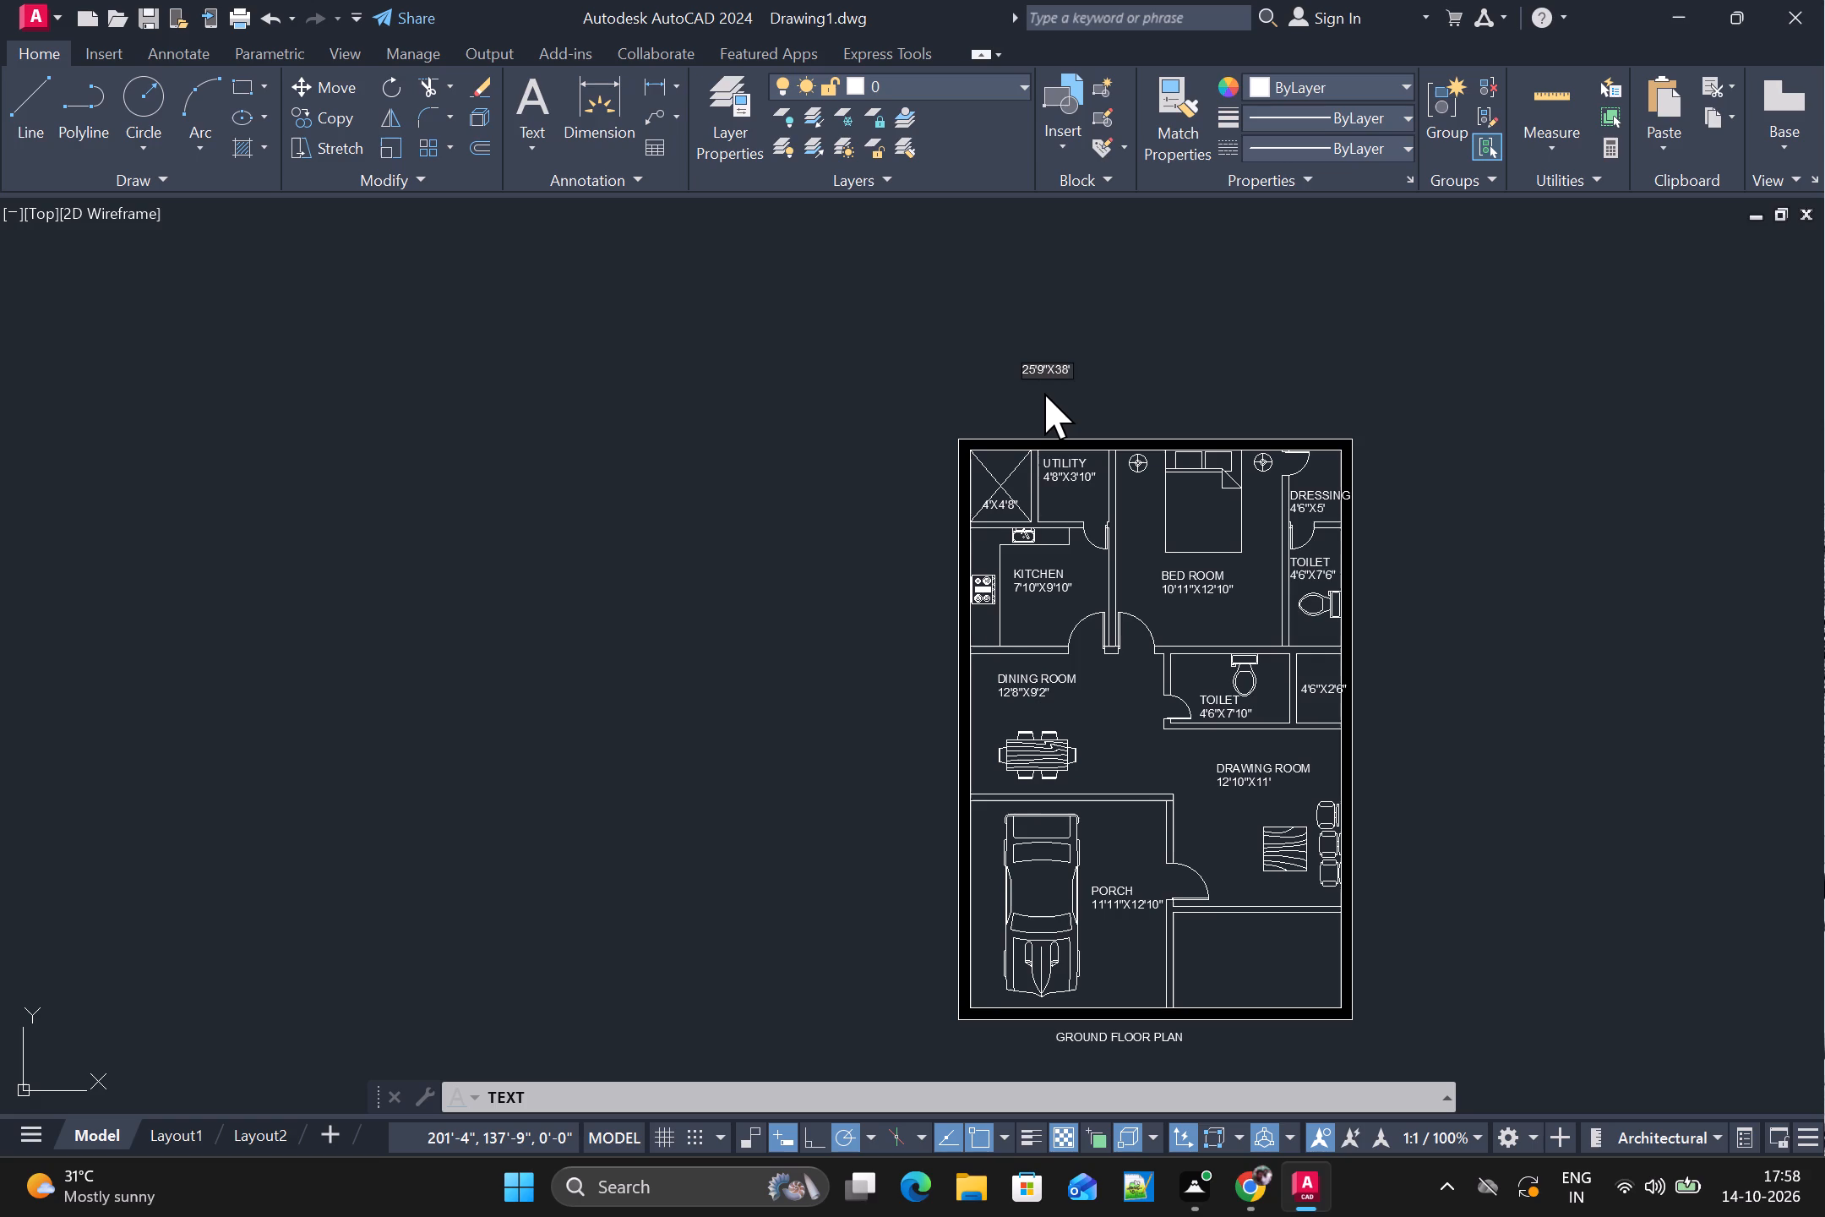
key("space")
type("HOUSE PLAN")
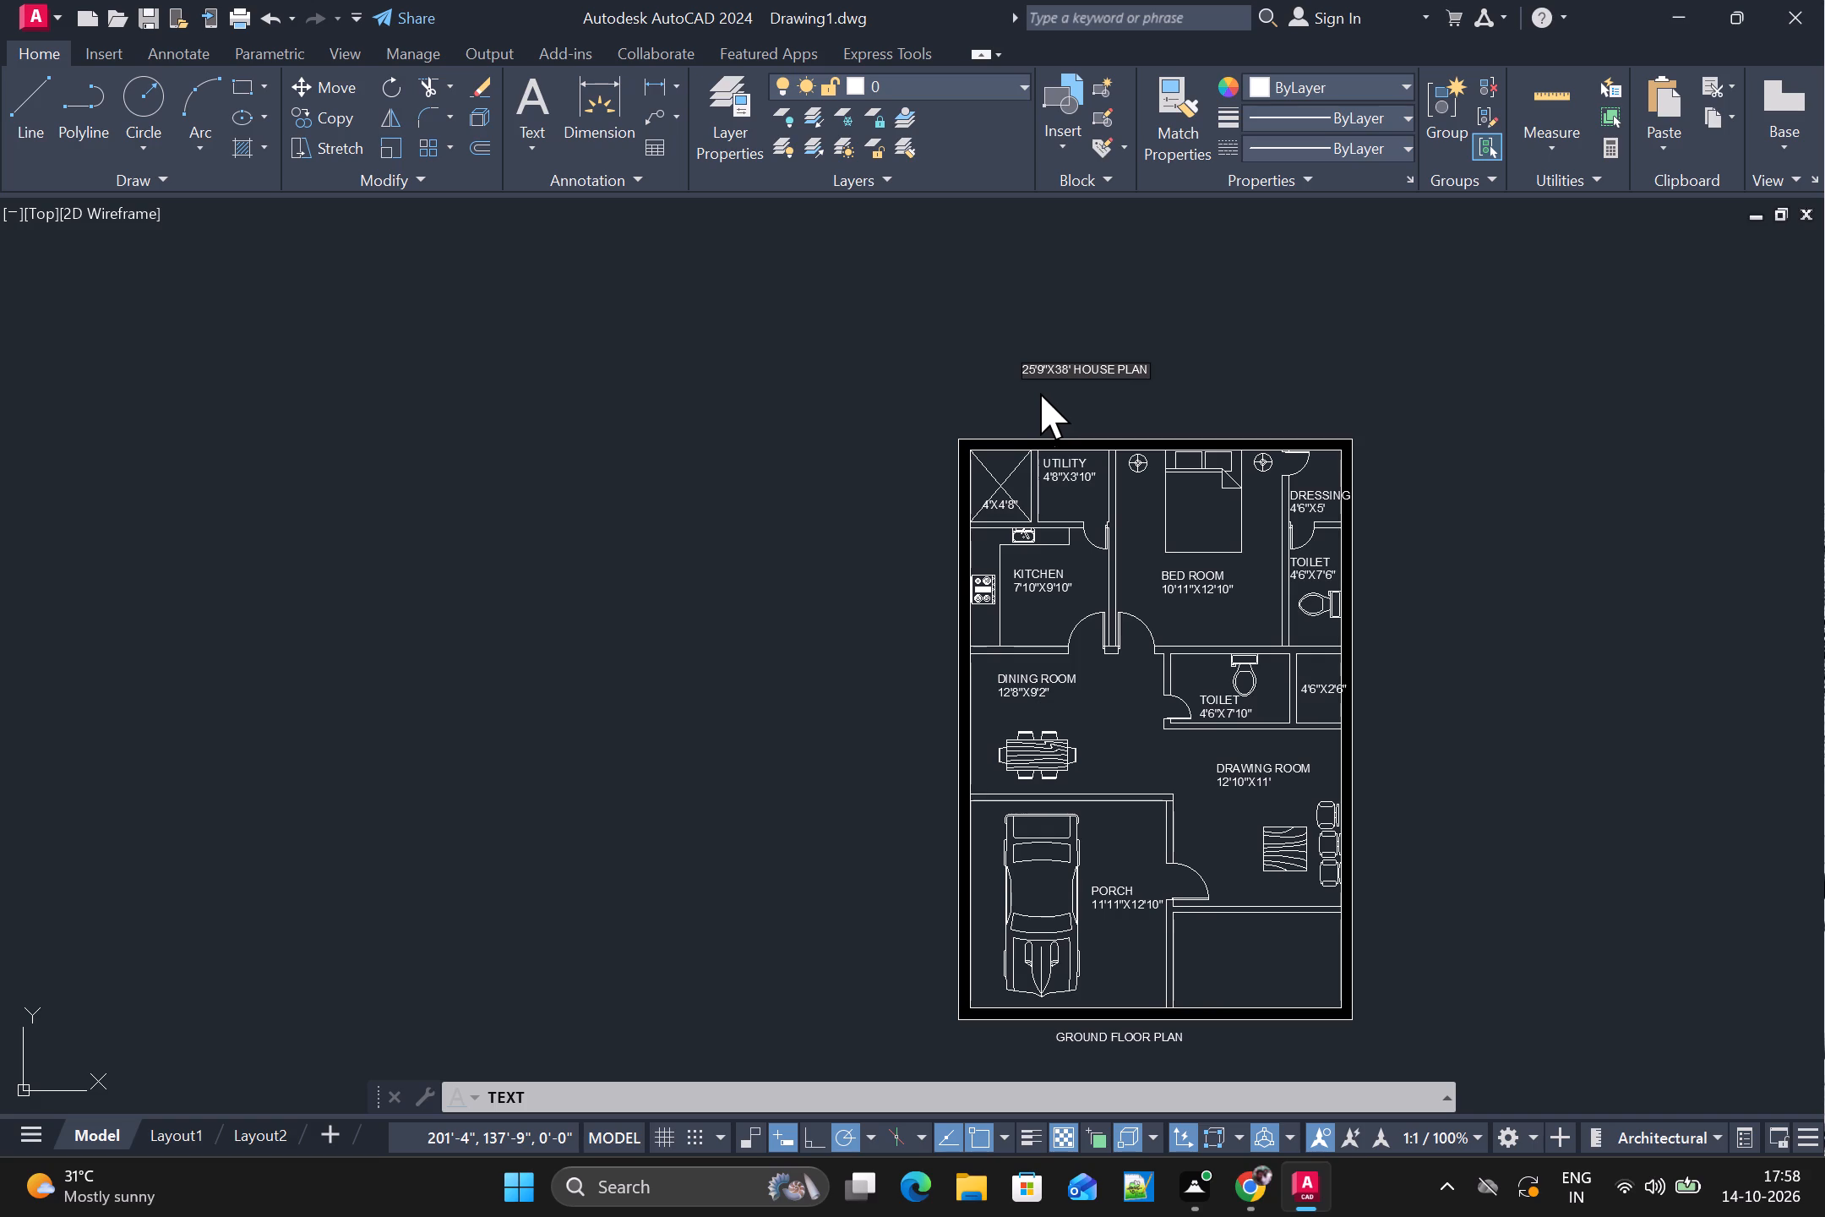
left_click(1054, 385)
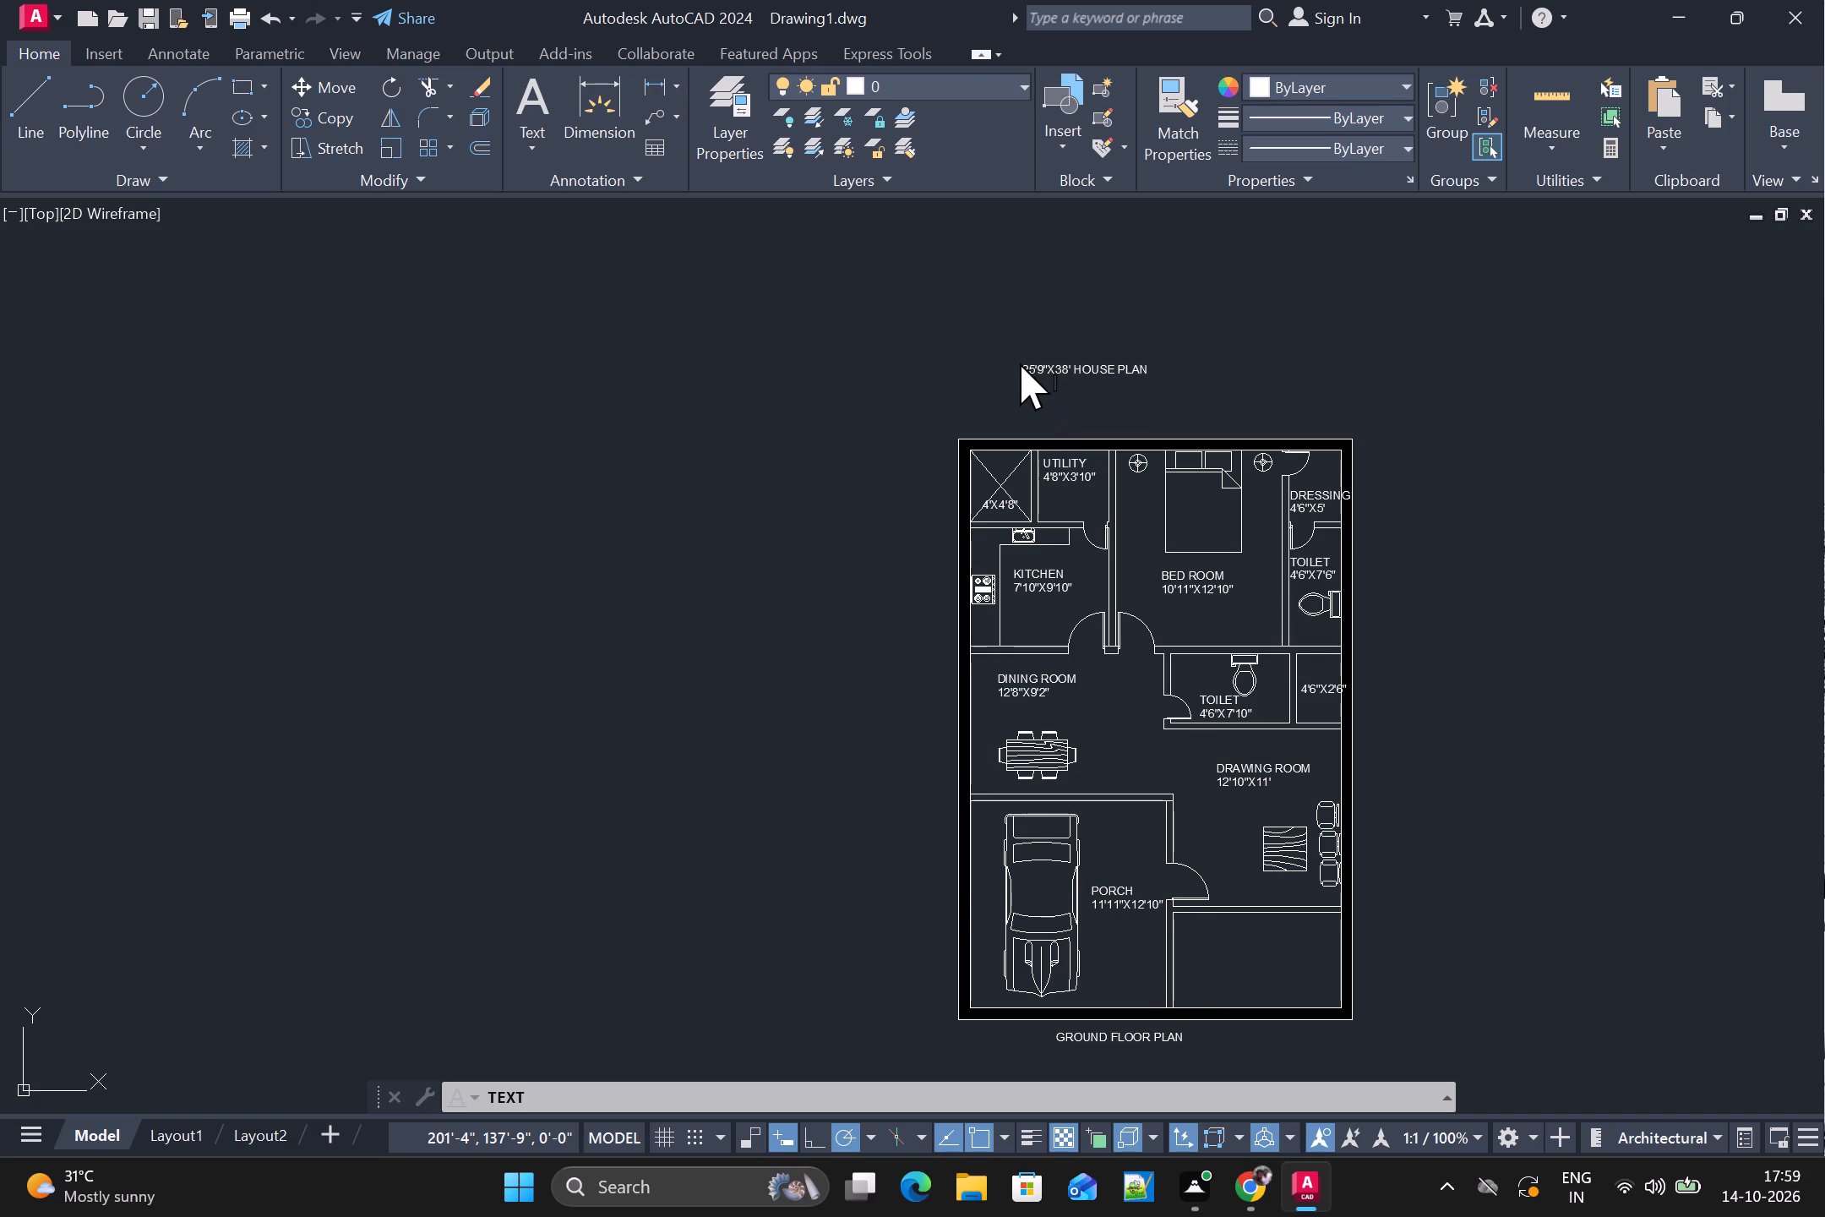
Move the 25'9"X38' HOUSE PLAN title closer to the plan's top outer wall, roughly centred above it.
left_click(1020, 363)
key("space")
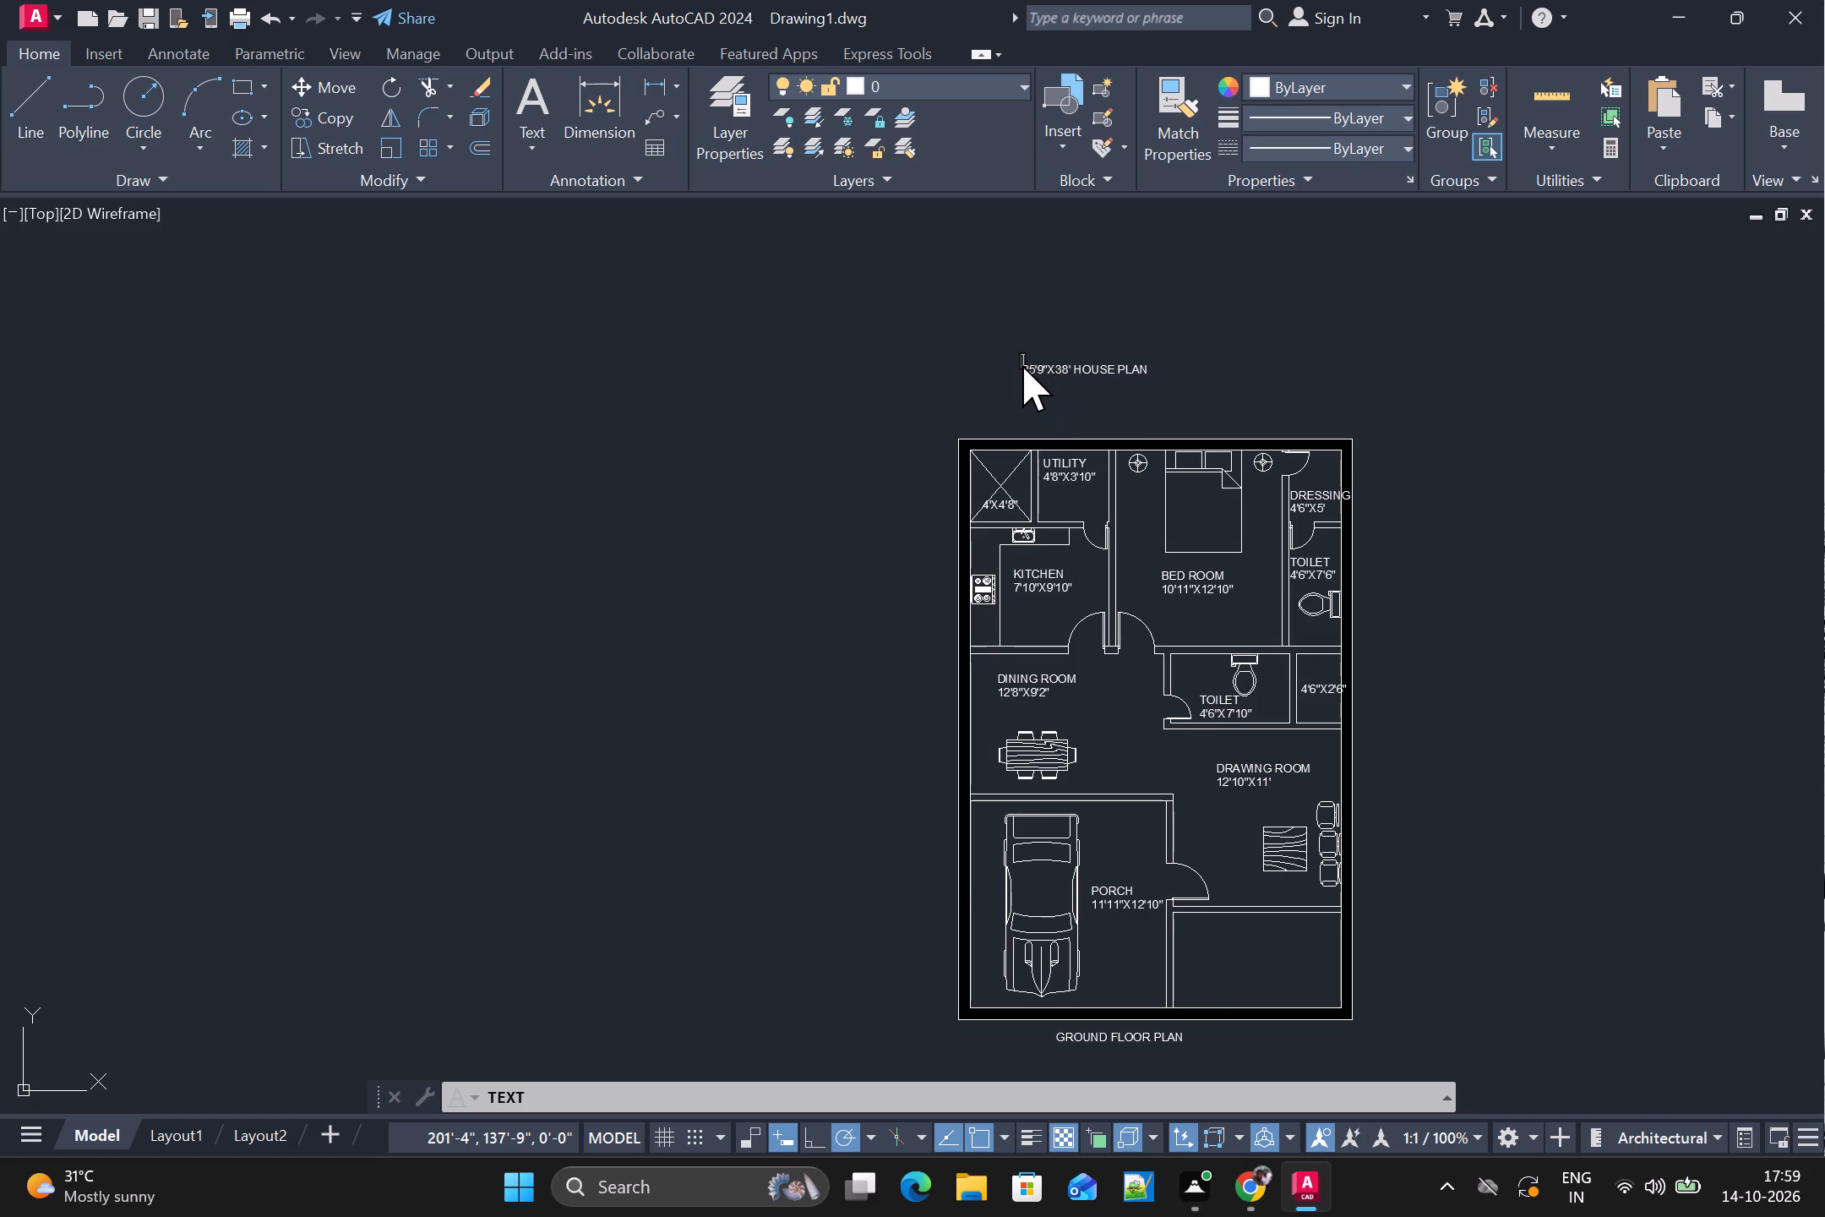
key("Escape")
left_click(1027, 370)
left_click_drag(1027, 370, 1122, 410)
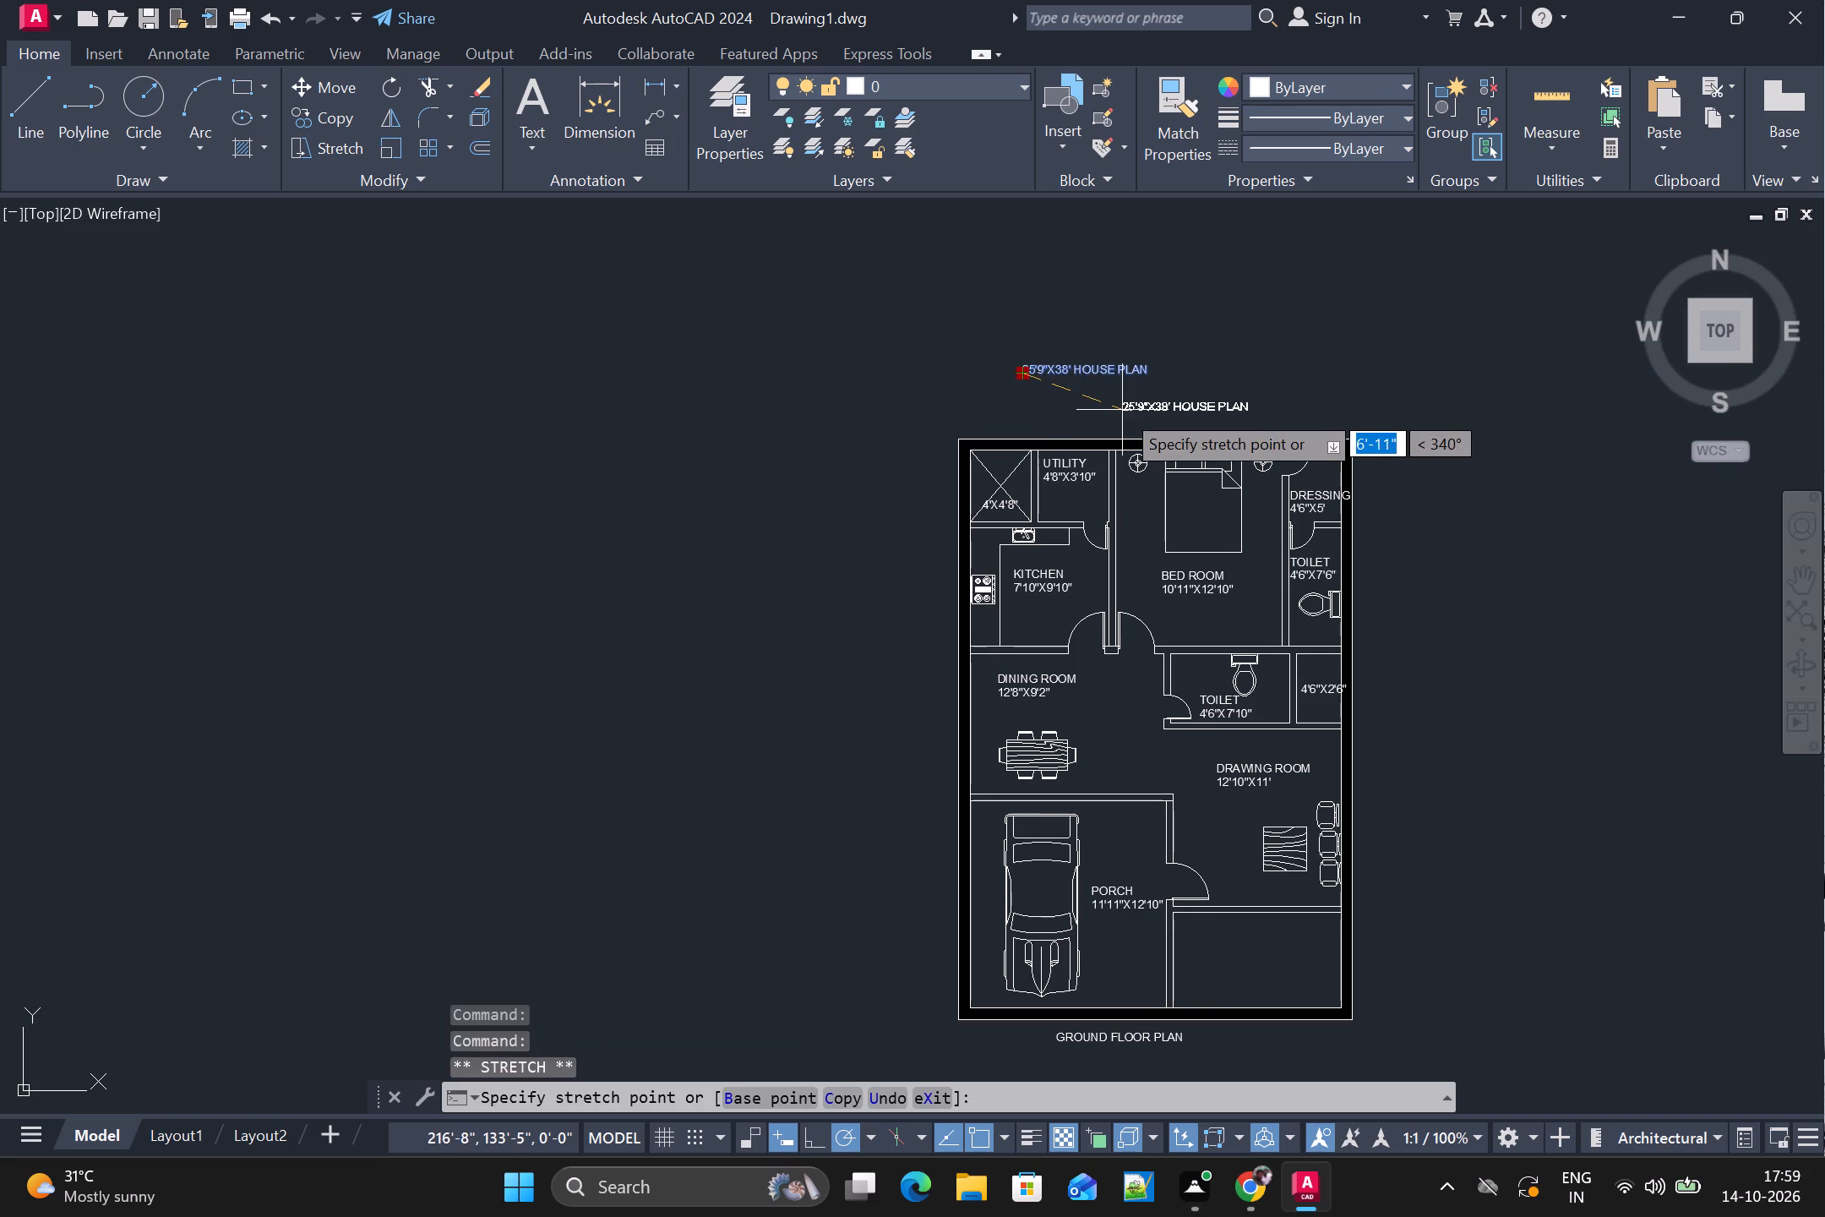
left_click_drag(1122, 410, 1073, 411)
left_click(1073, 411)
key("Escape")
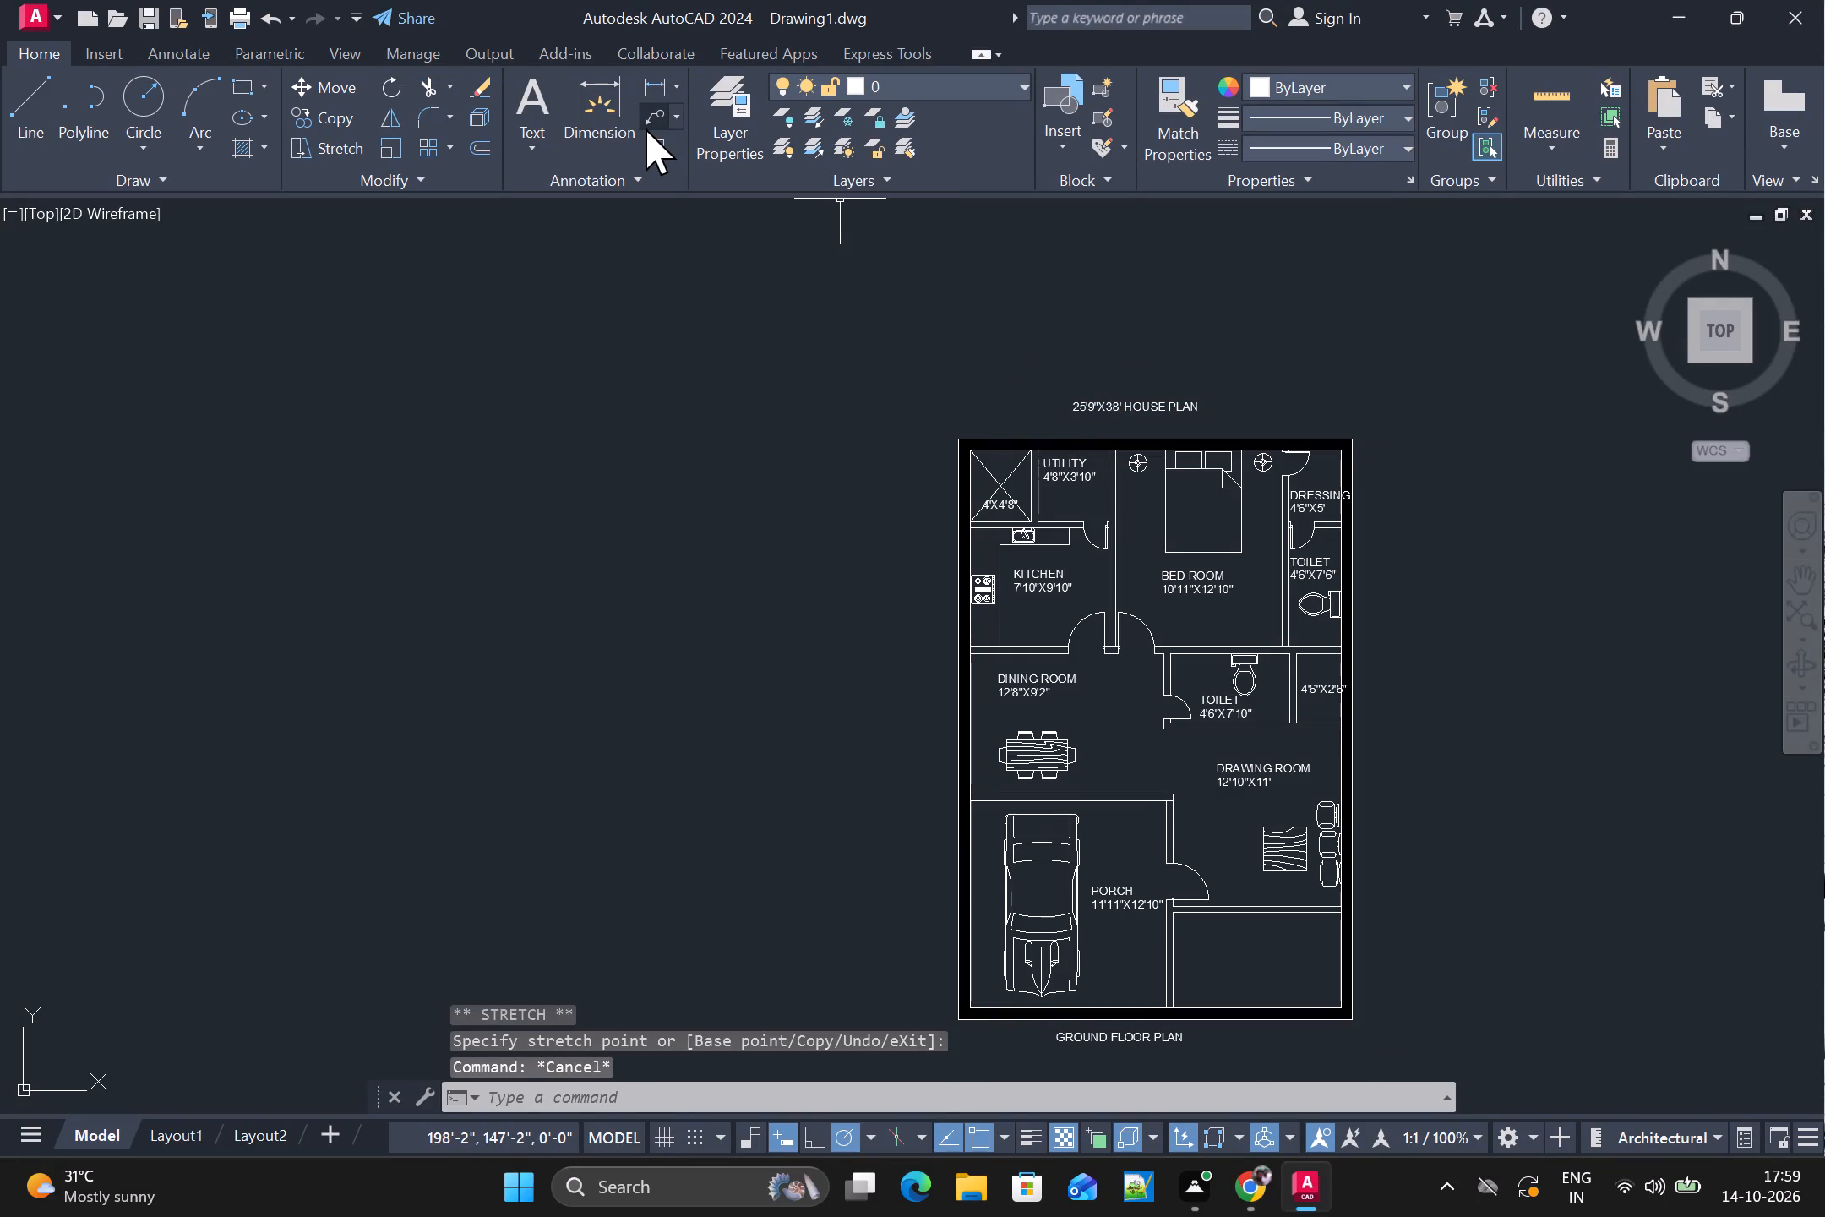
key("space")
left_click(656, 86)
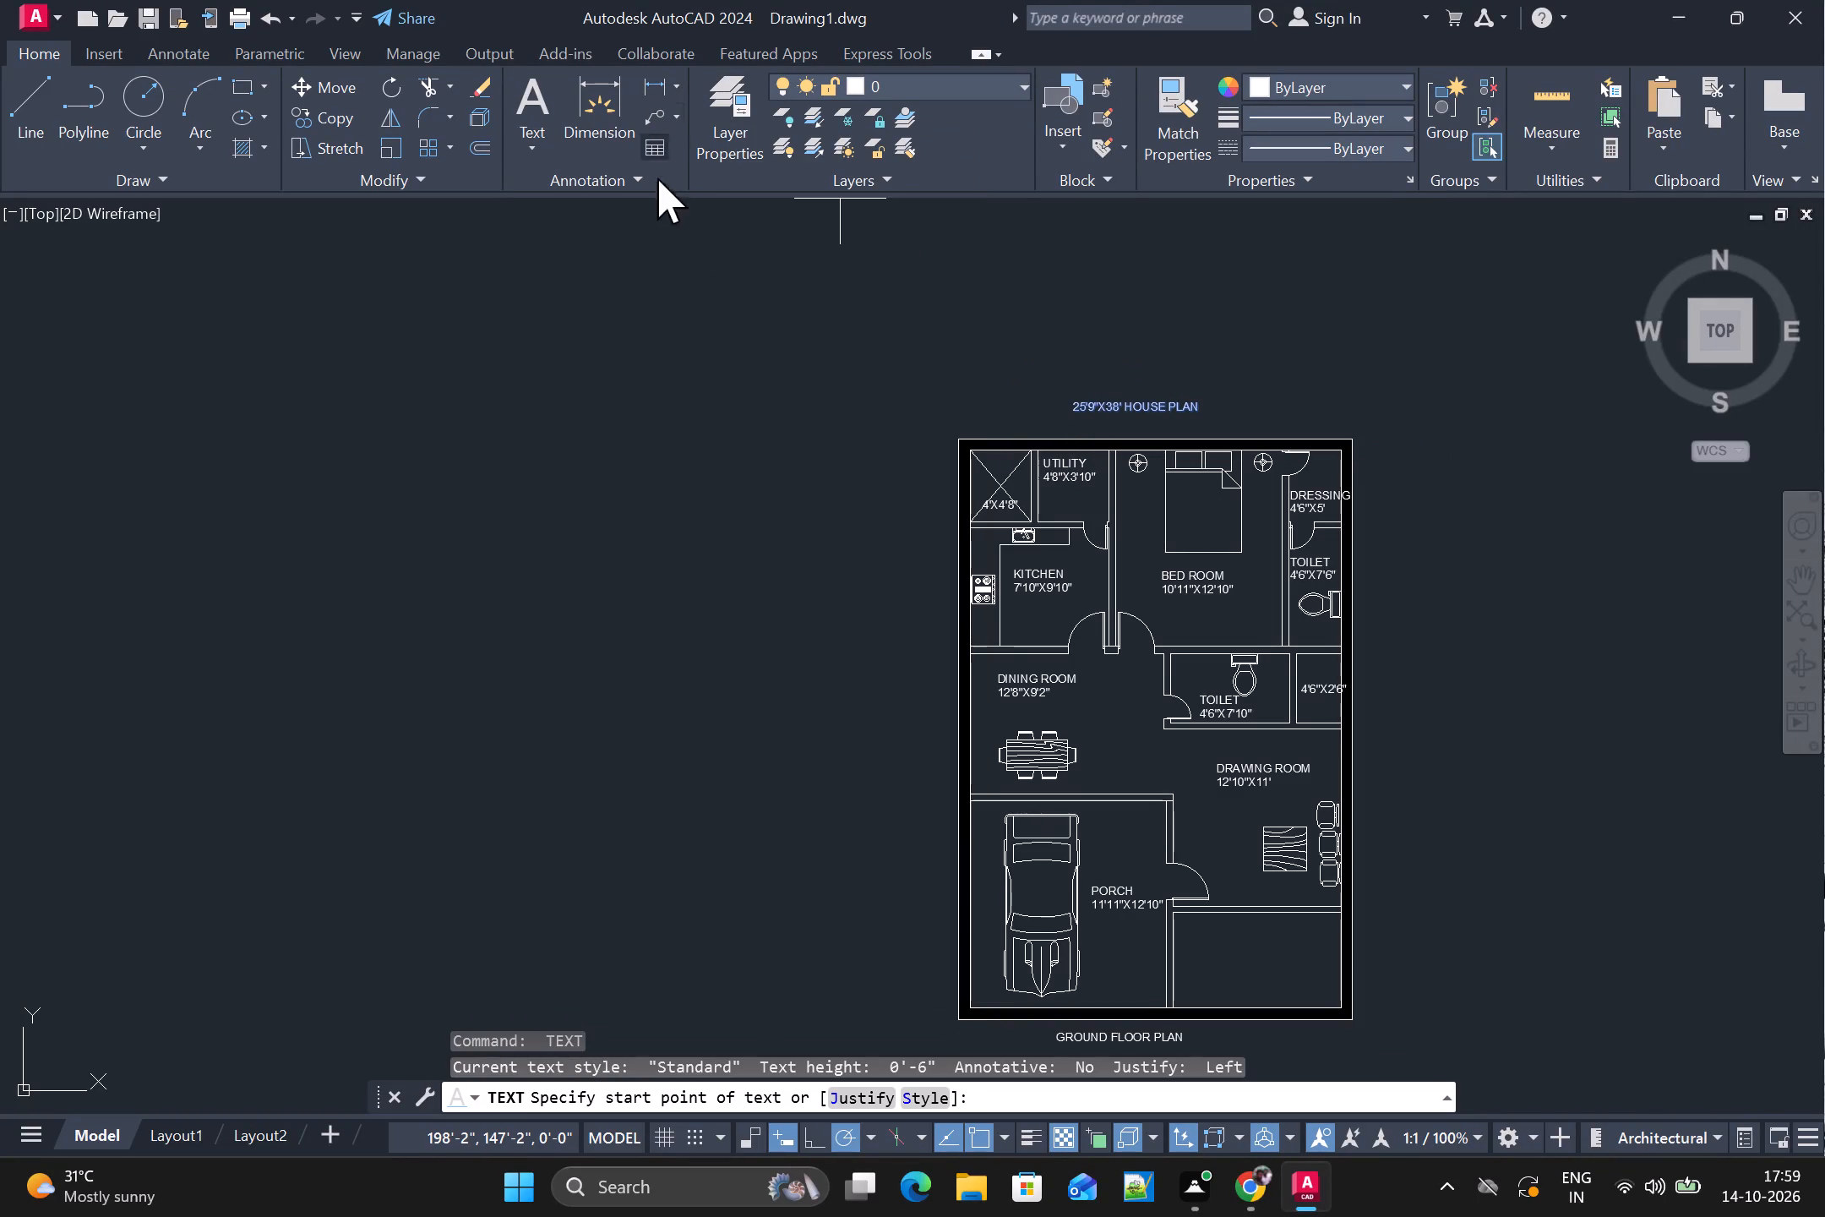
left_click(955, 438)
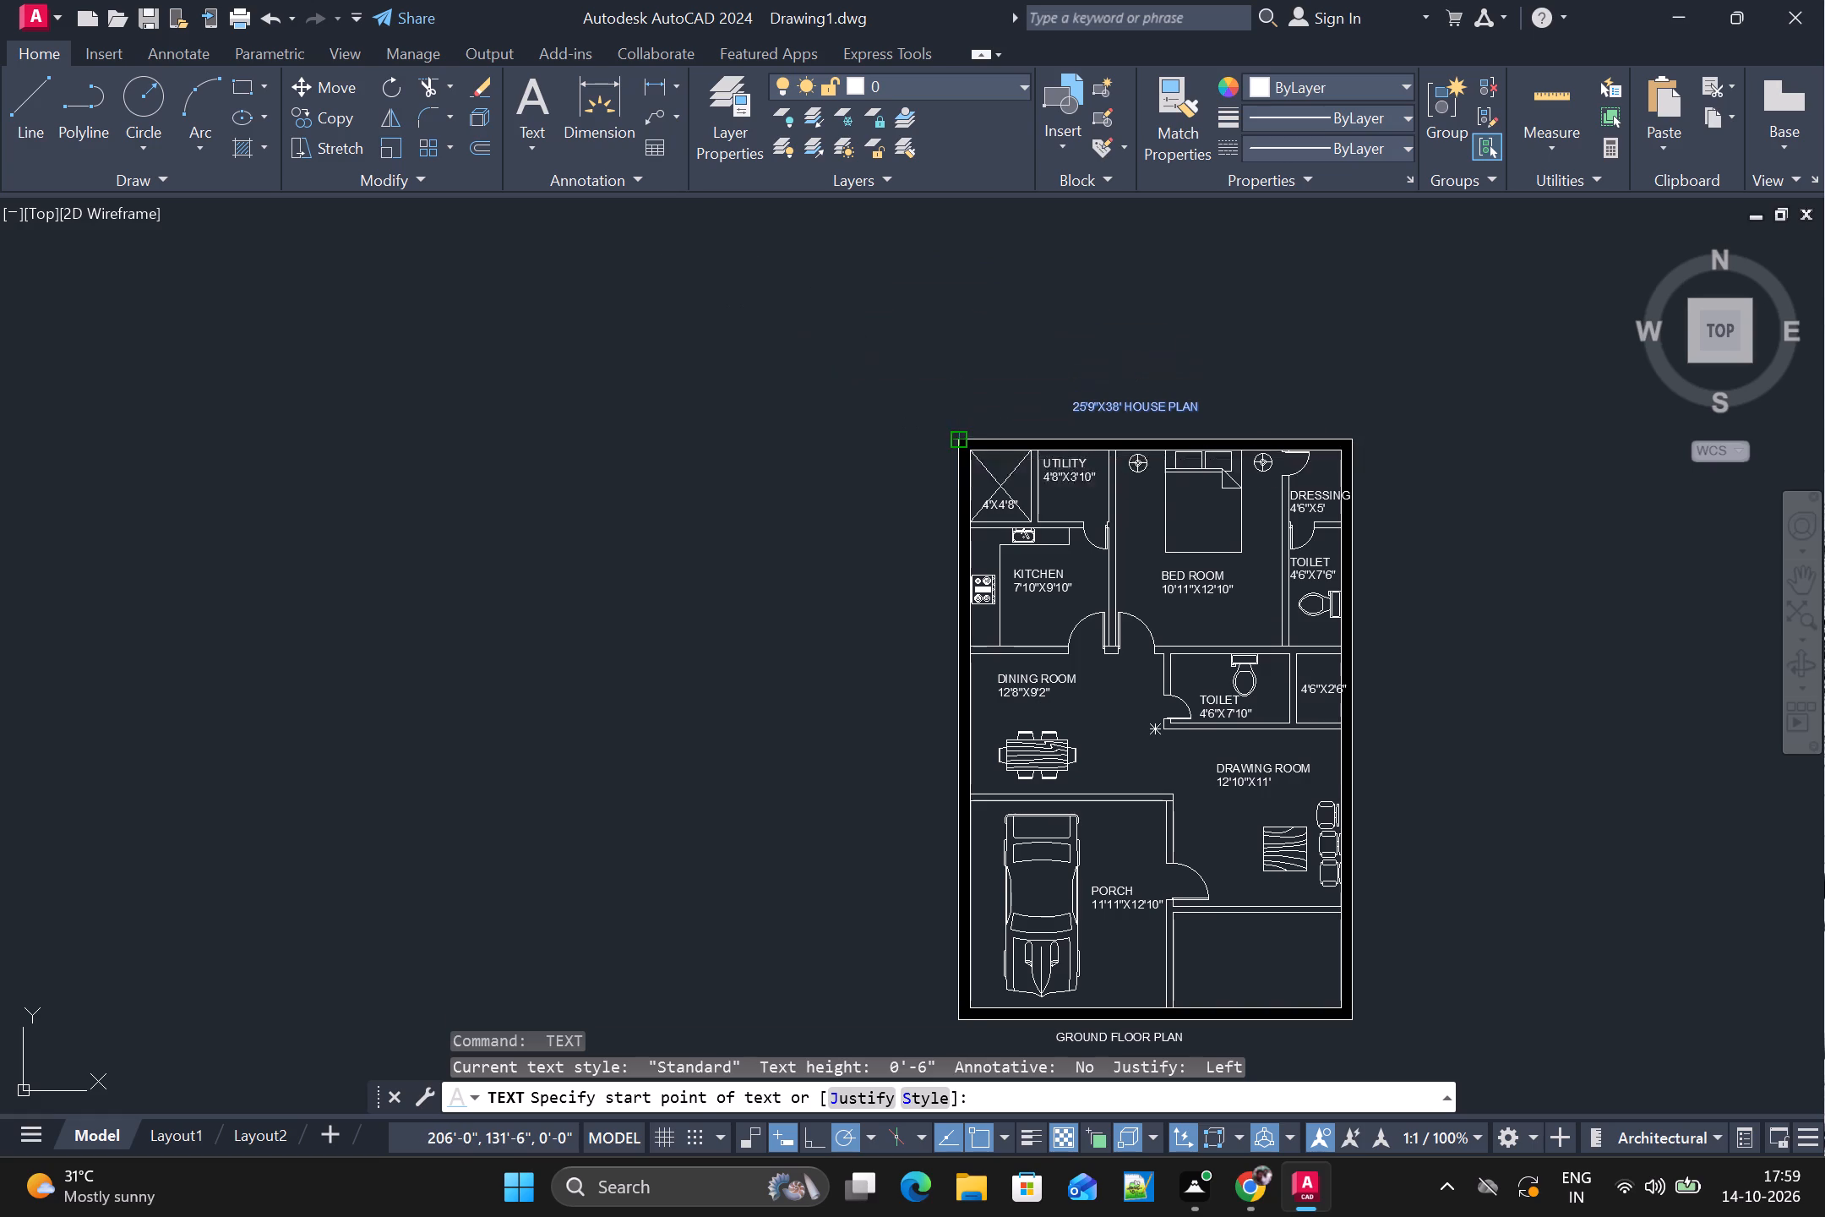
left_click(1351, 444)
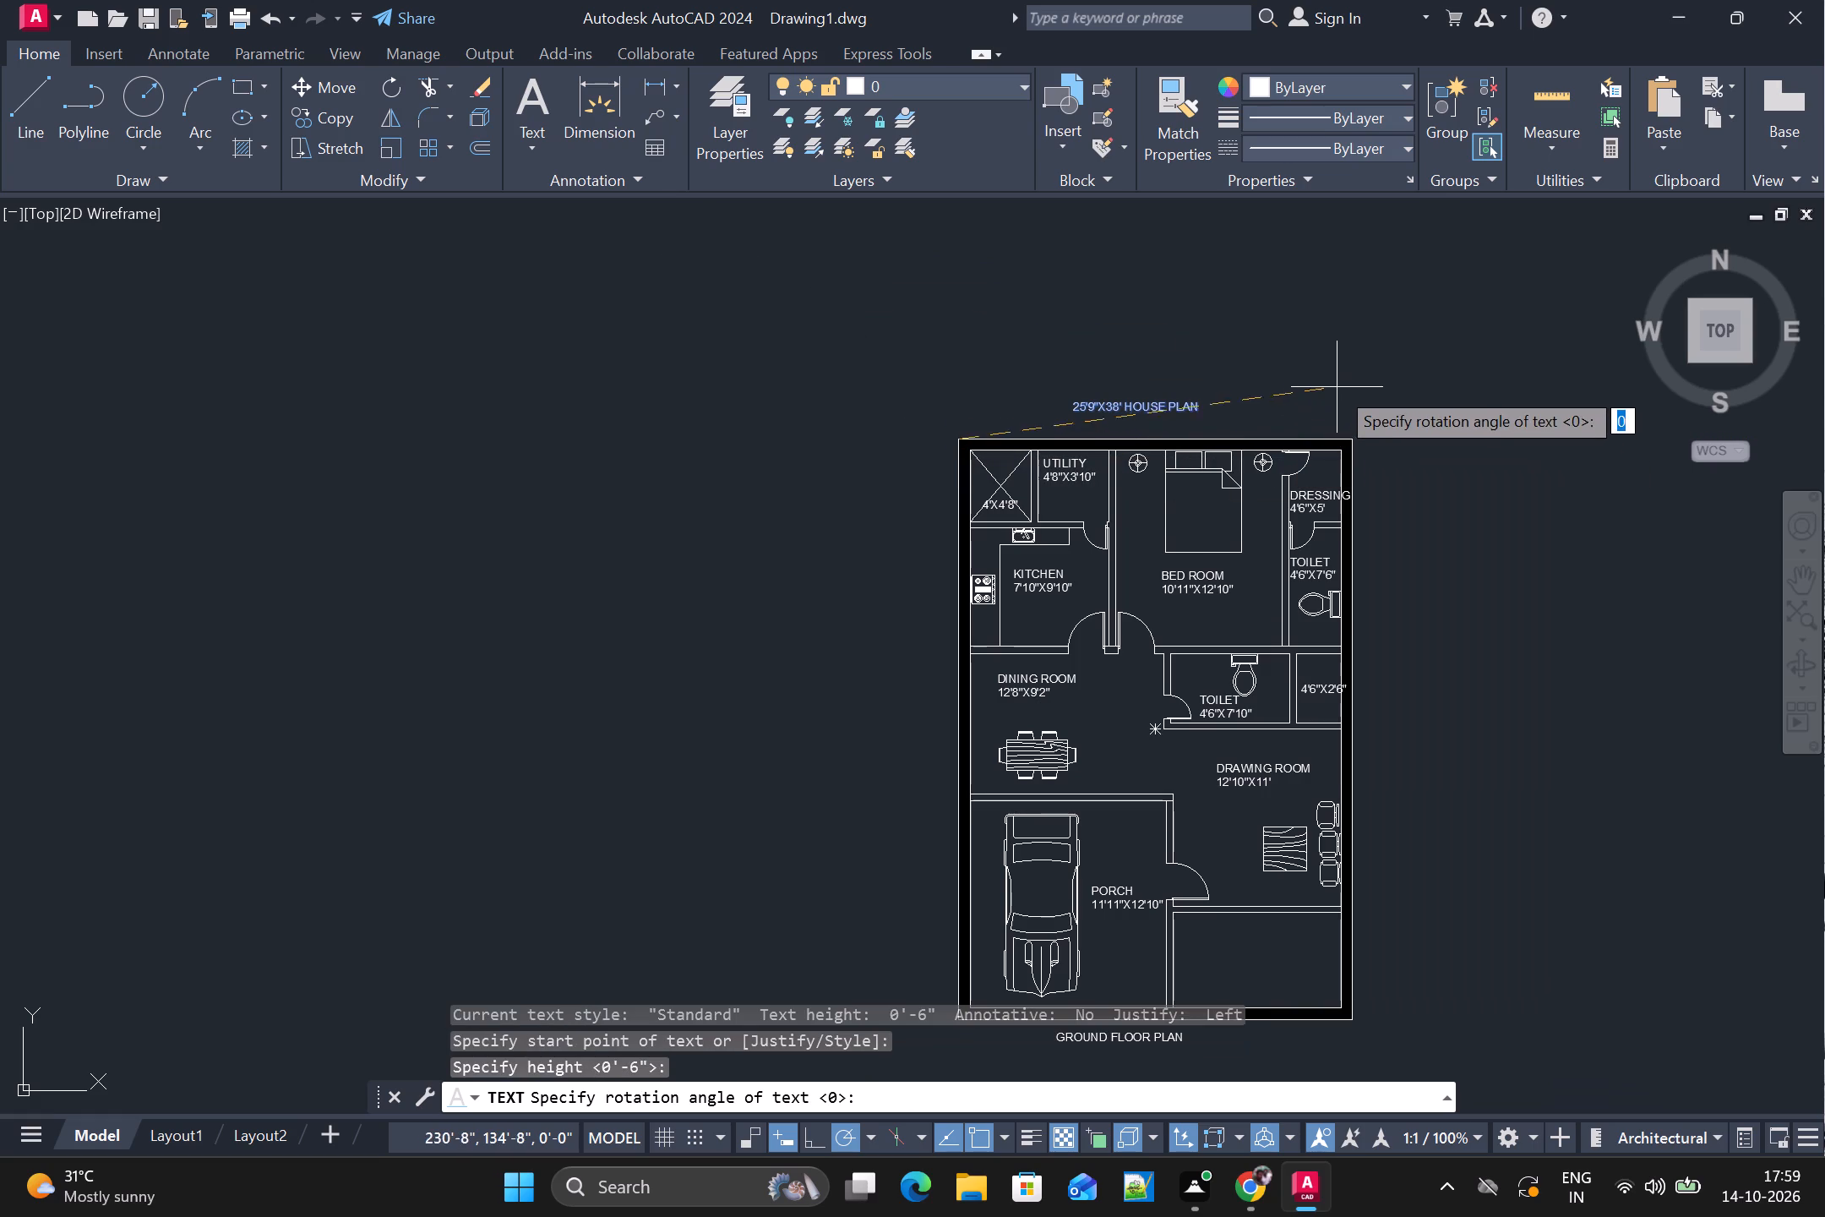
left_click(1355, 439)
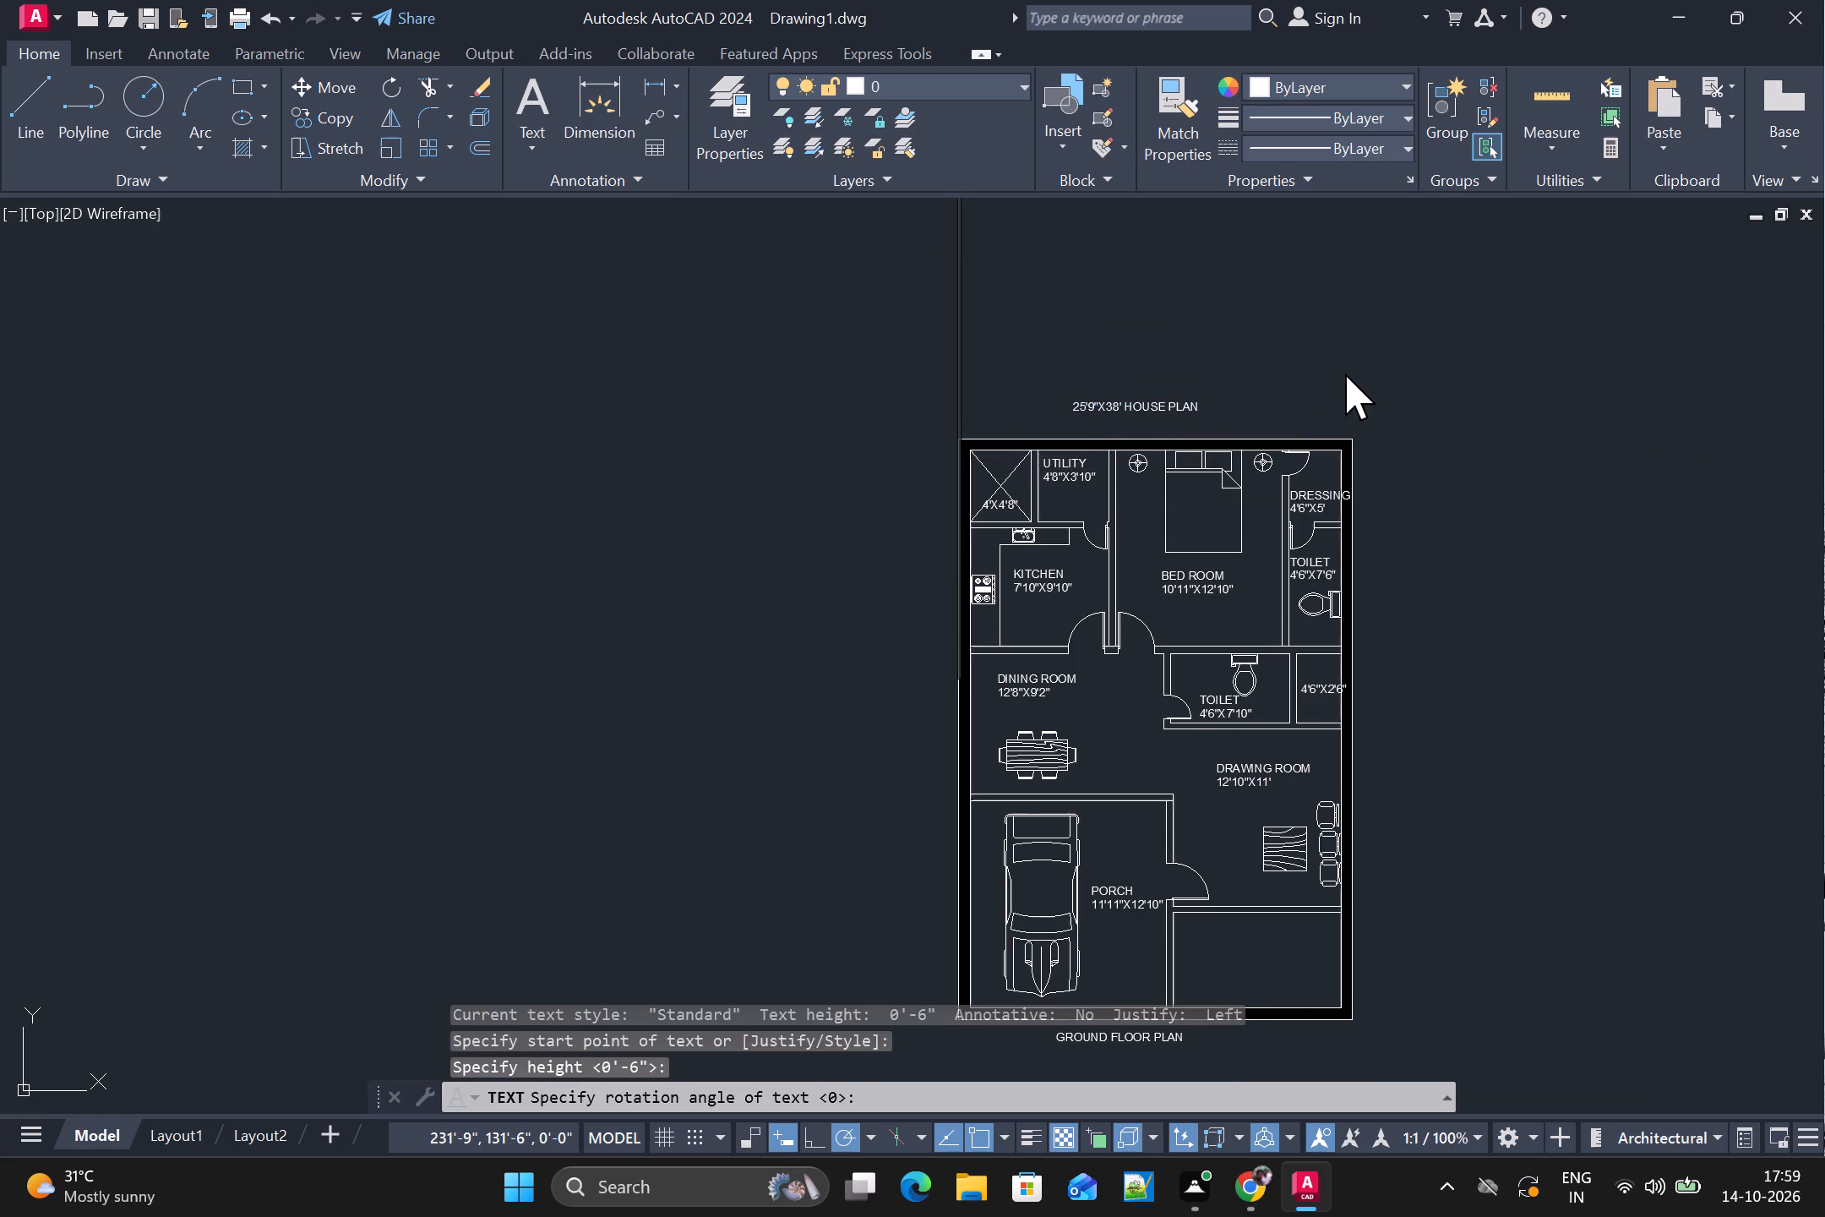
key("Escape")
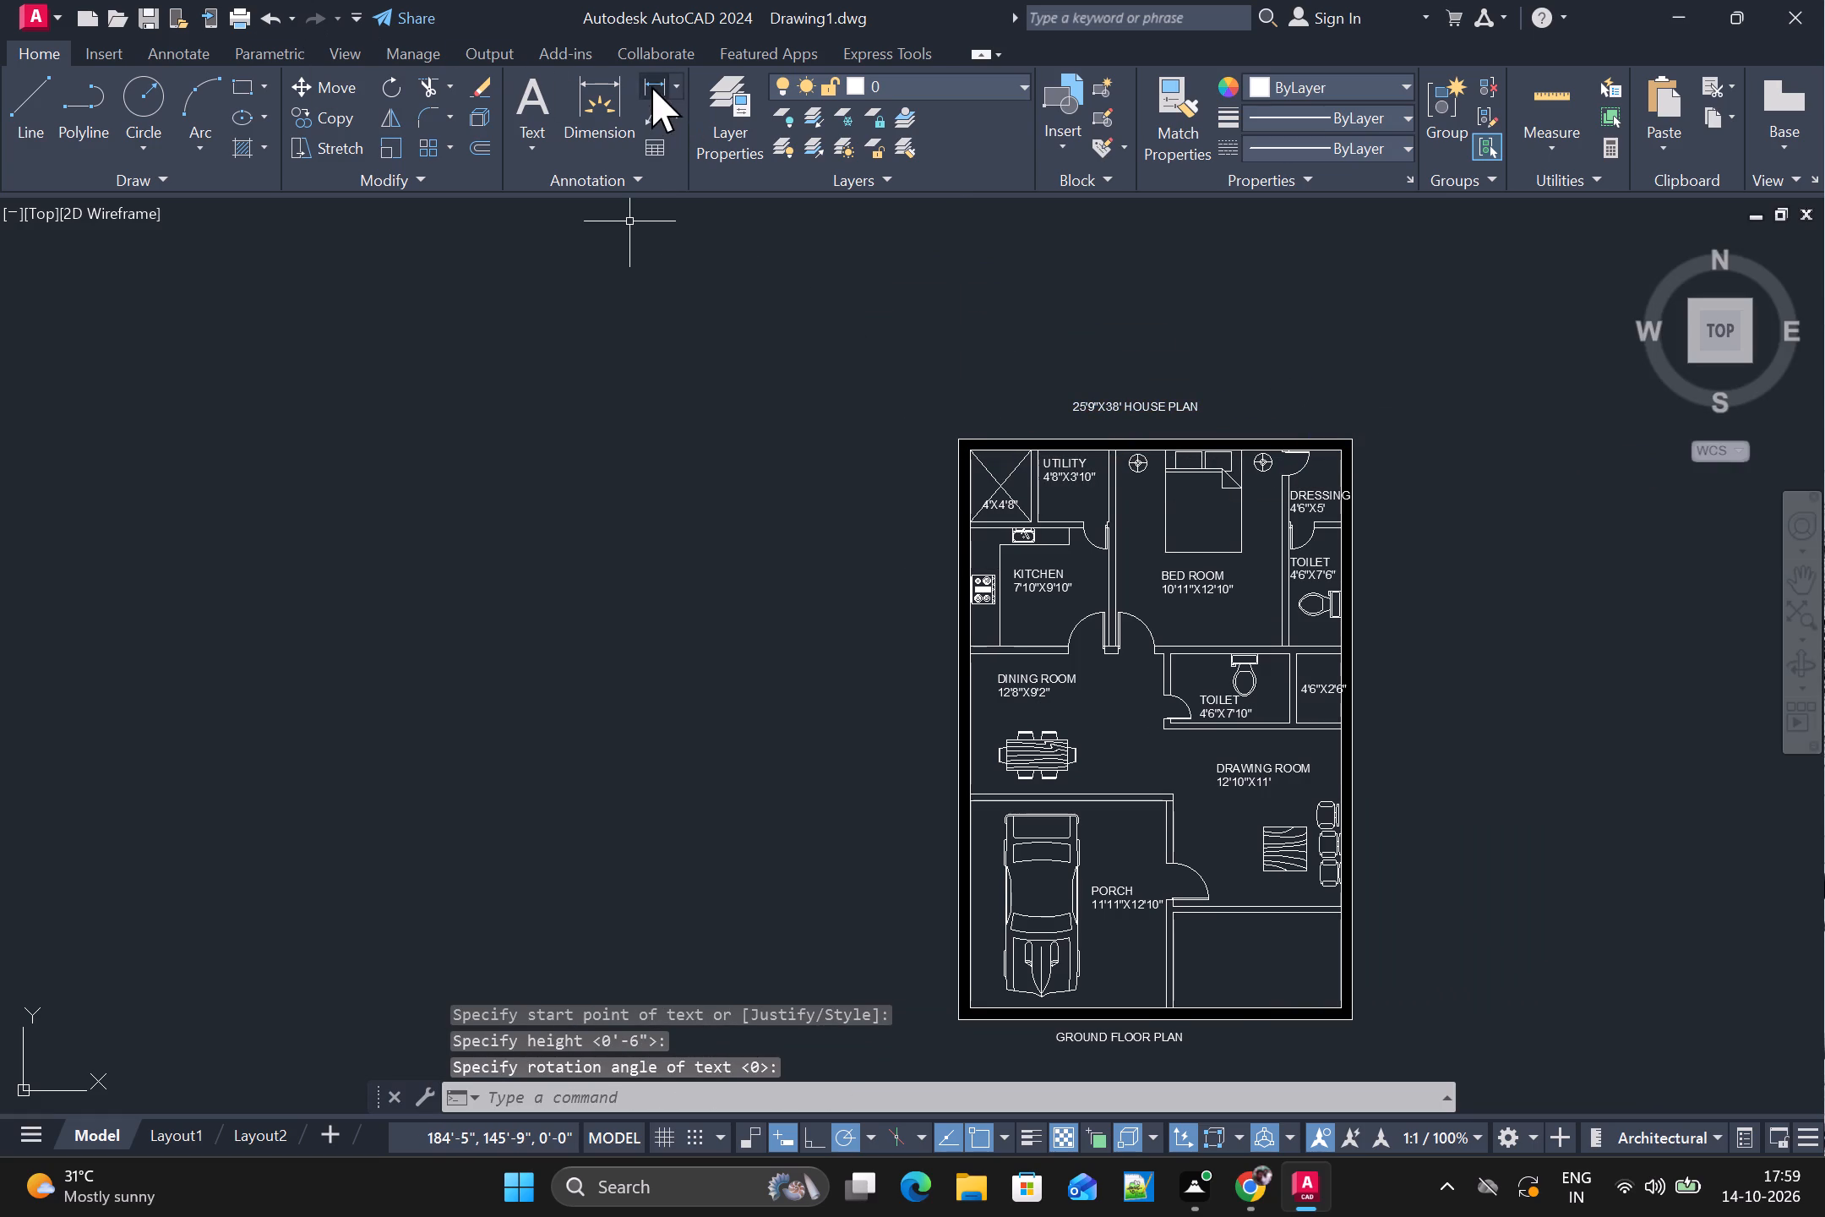
Add a linear dimension for the plan's overall width between the top outer corners, placed above the house plan title.
left_click(651, 86)
left_click(964, 441)
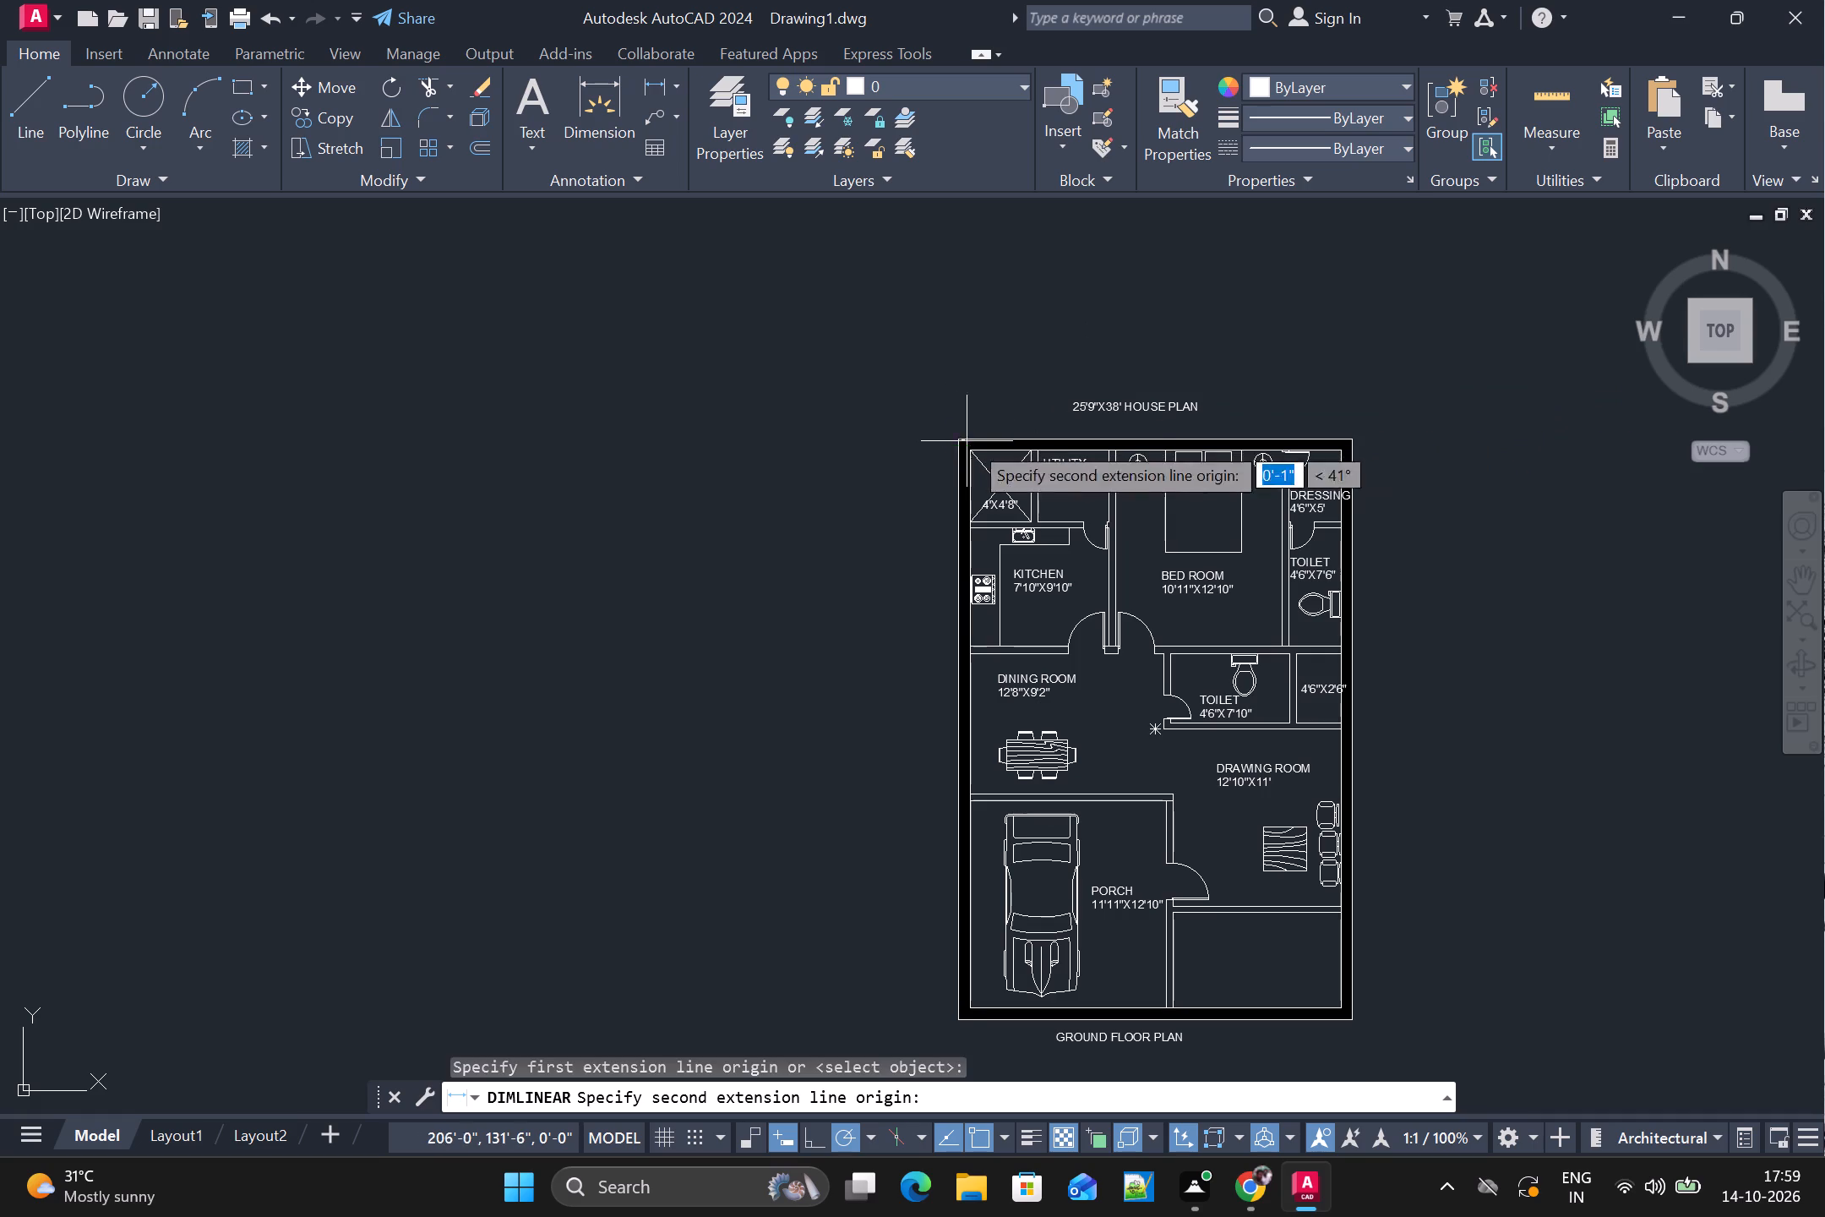
left_click(1349, 447)
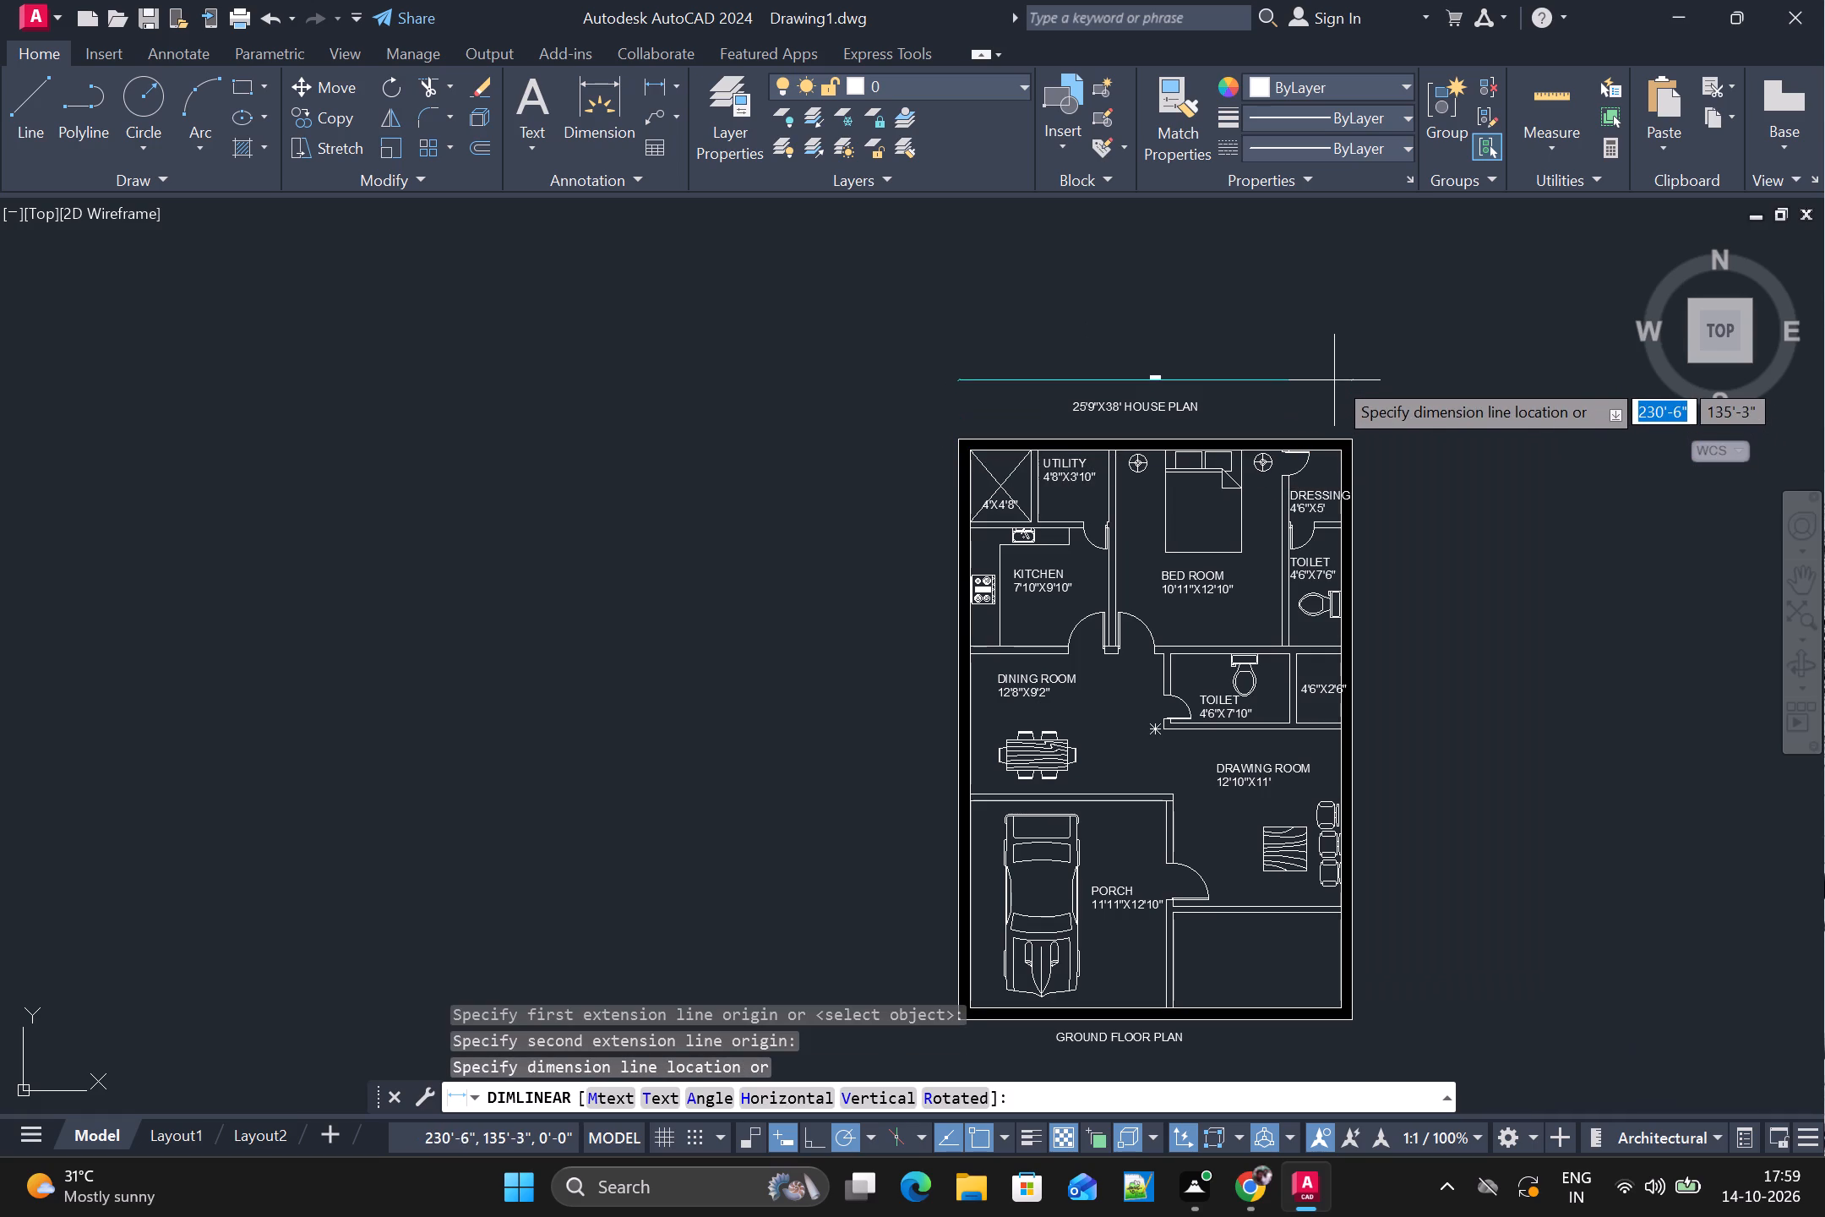
left_click(1329, 381)
Add a vertical linear dimension for the plan's overall length, placed outside the outer wall beside the drawing room.
key("space")
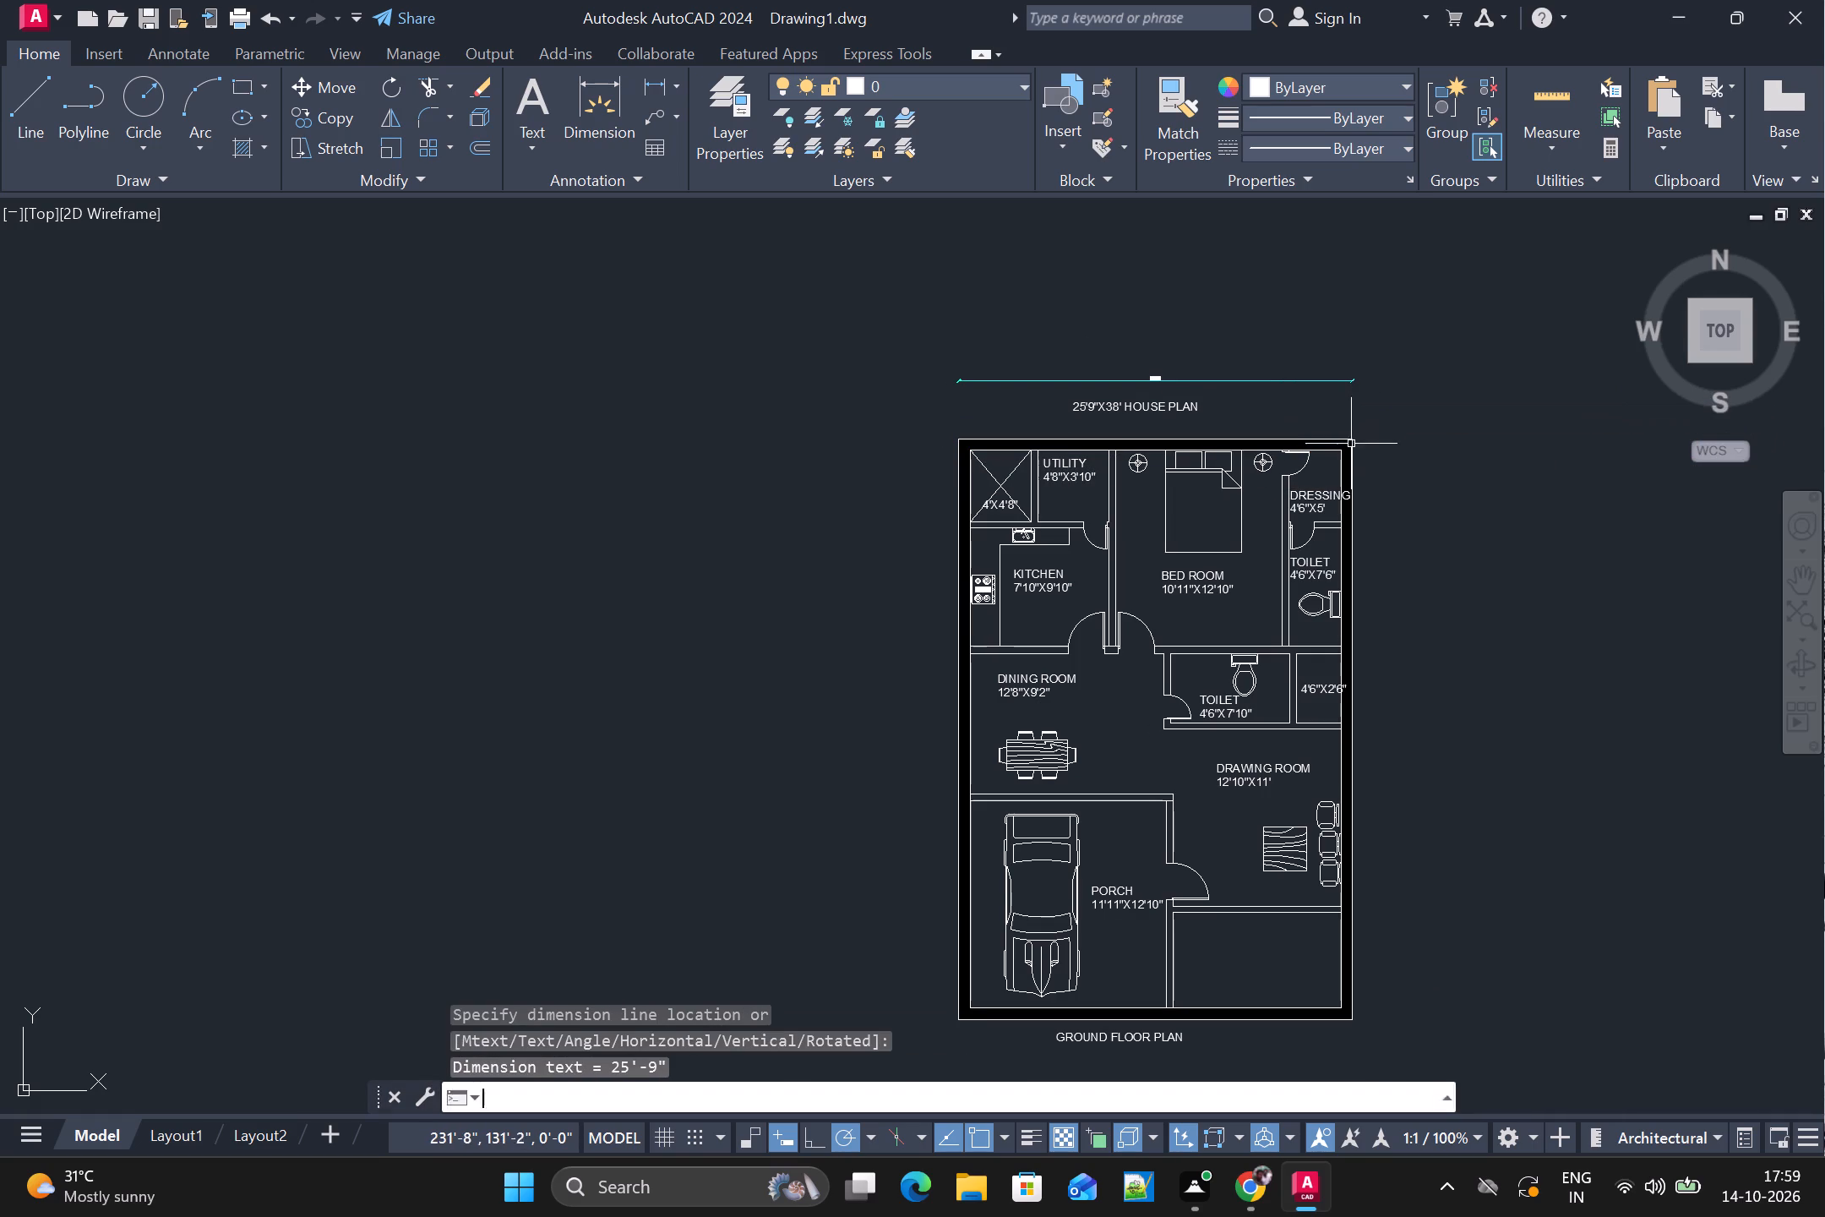
left_click(1351, 445)
middle_click_drag(1394, 539, 1273, 234)
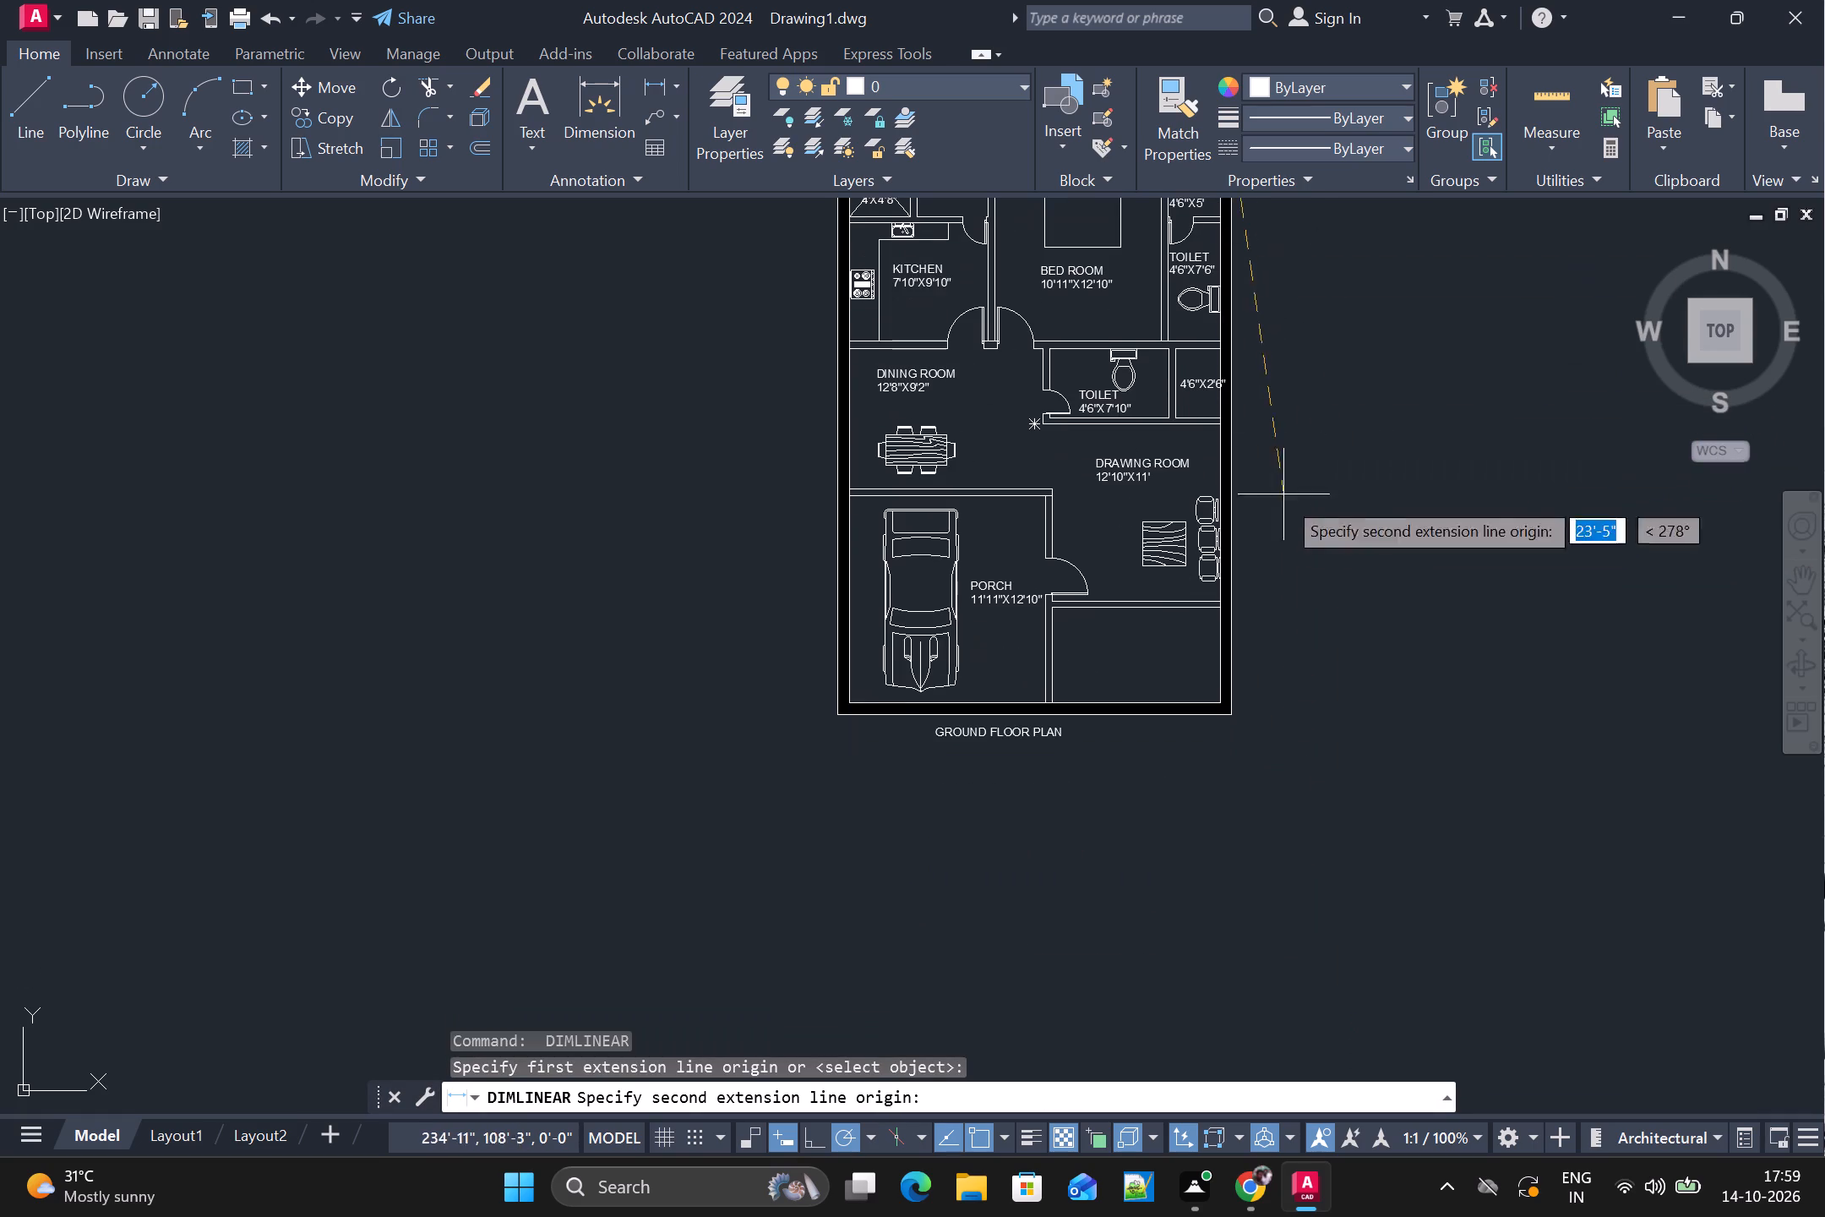
left_click(1229, 722)
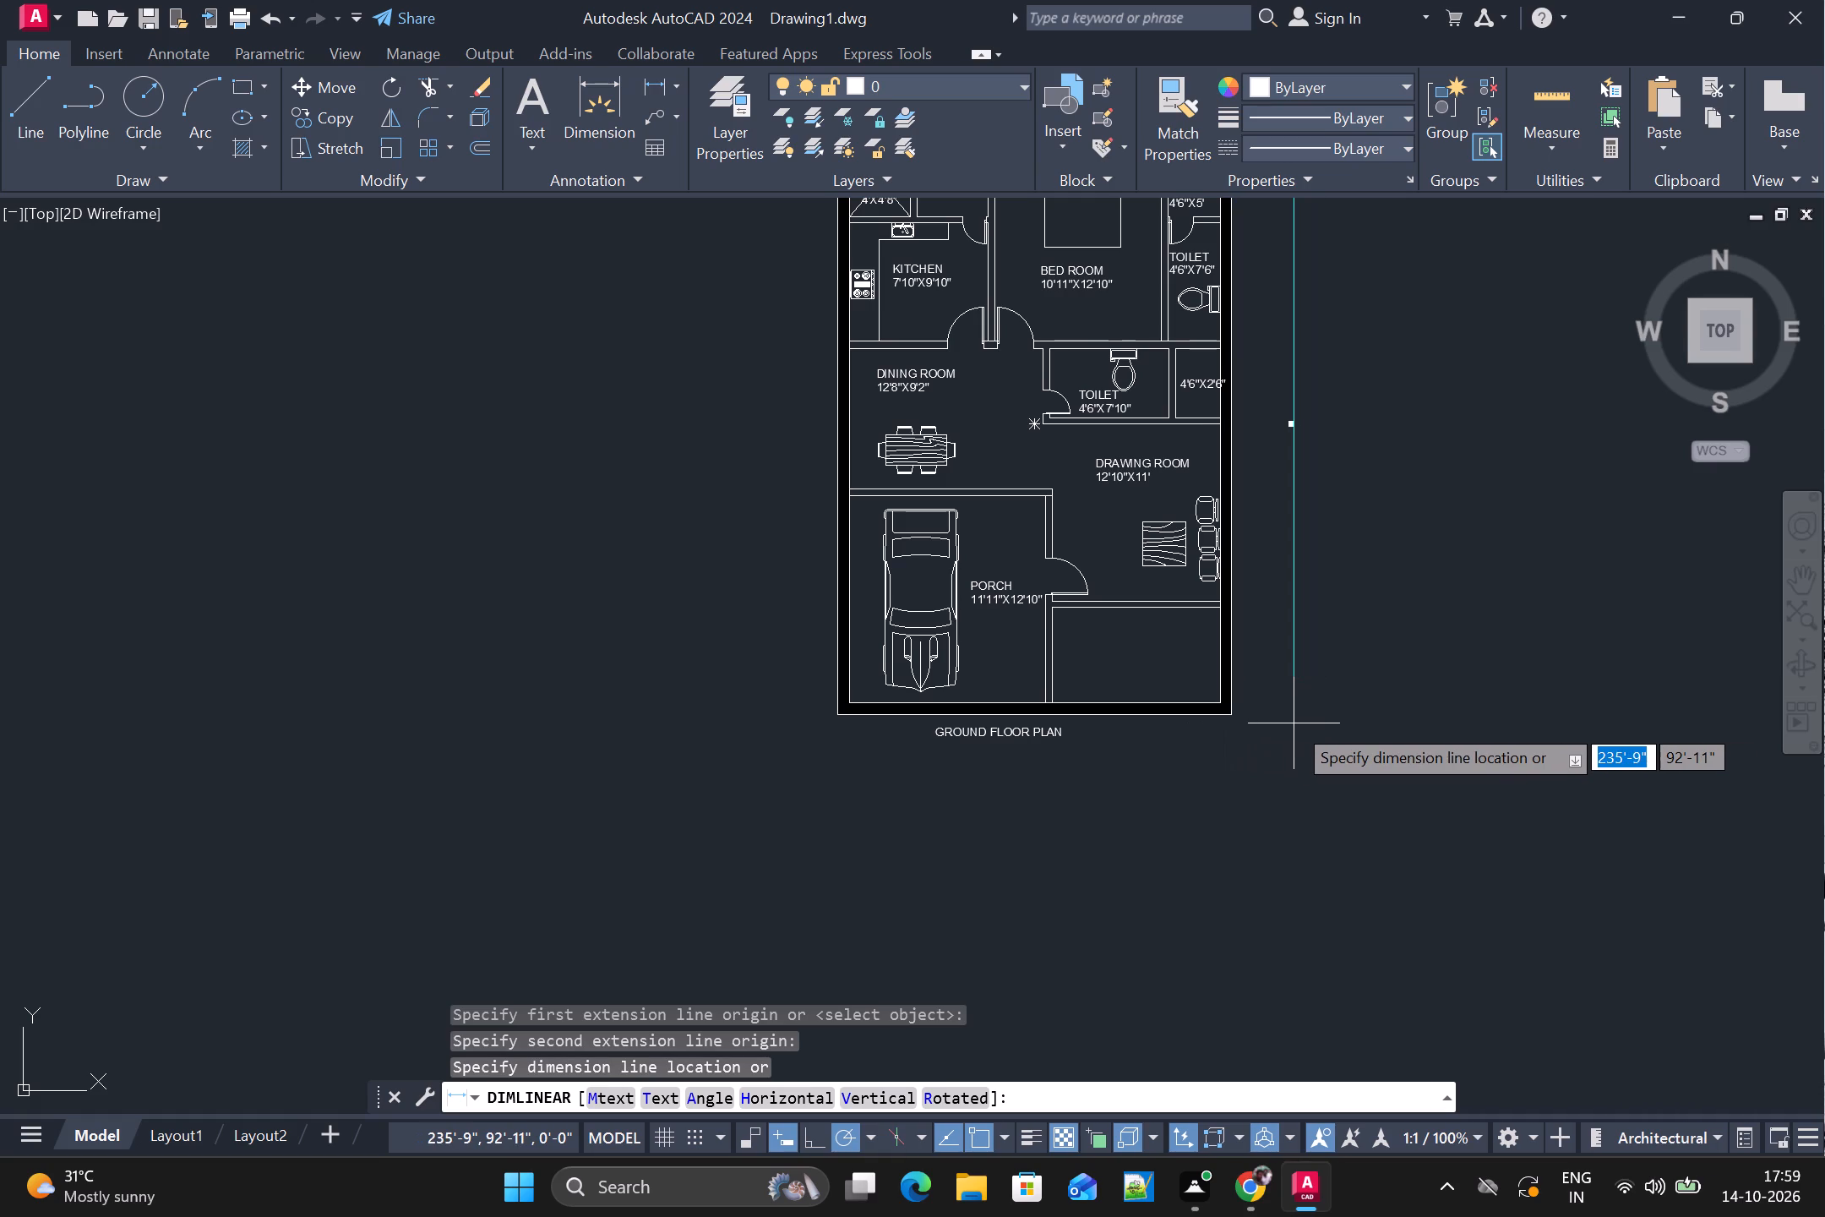
left_click(1294, 723)
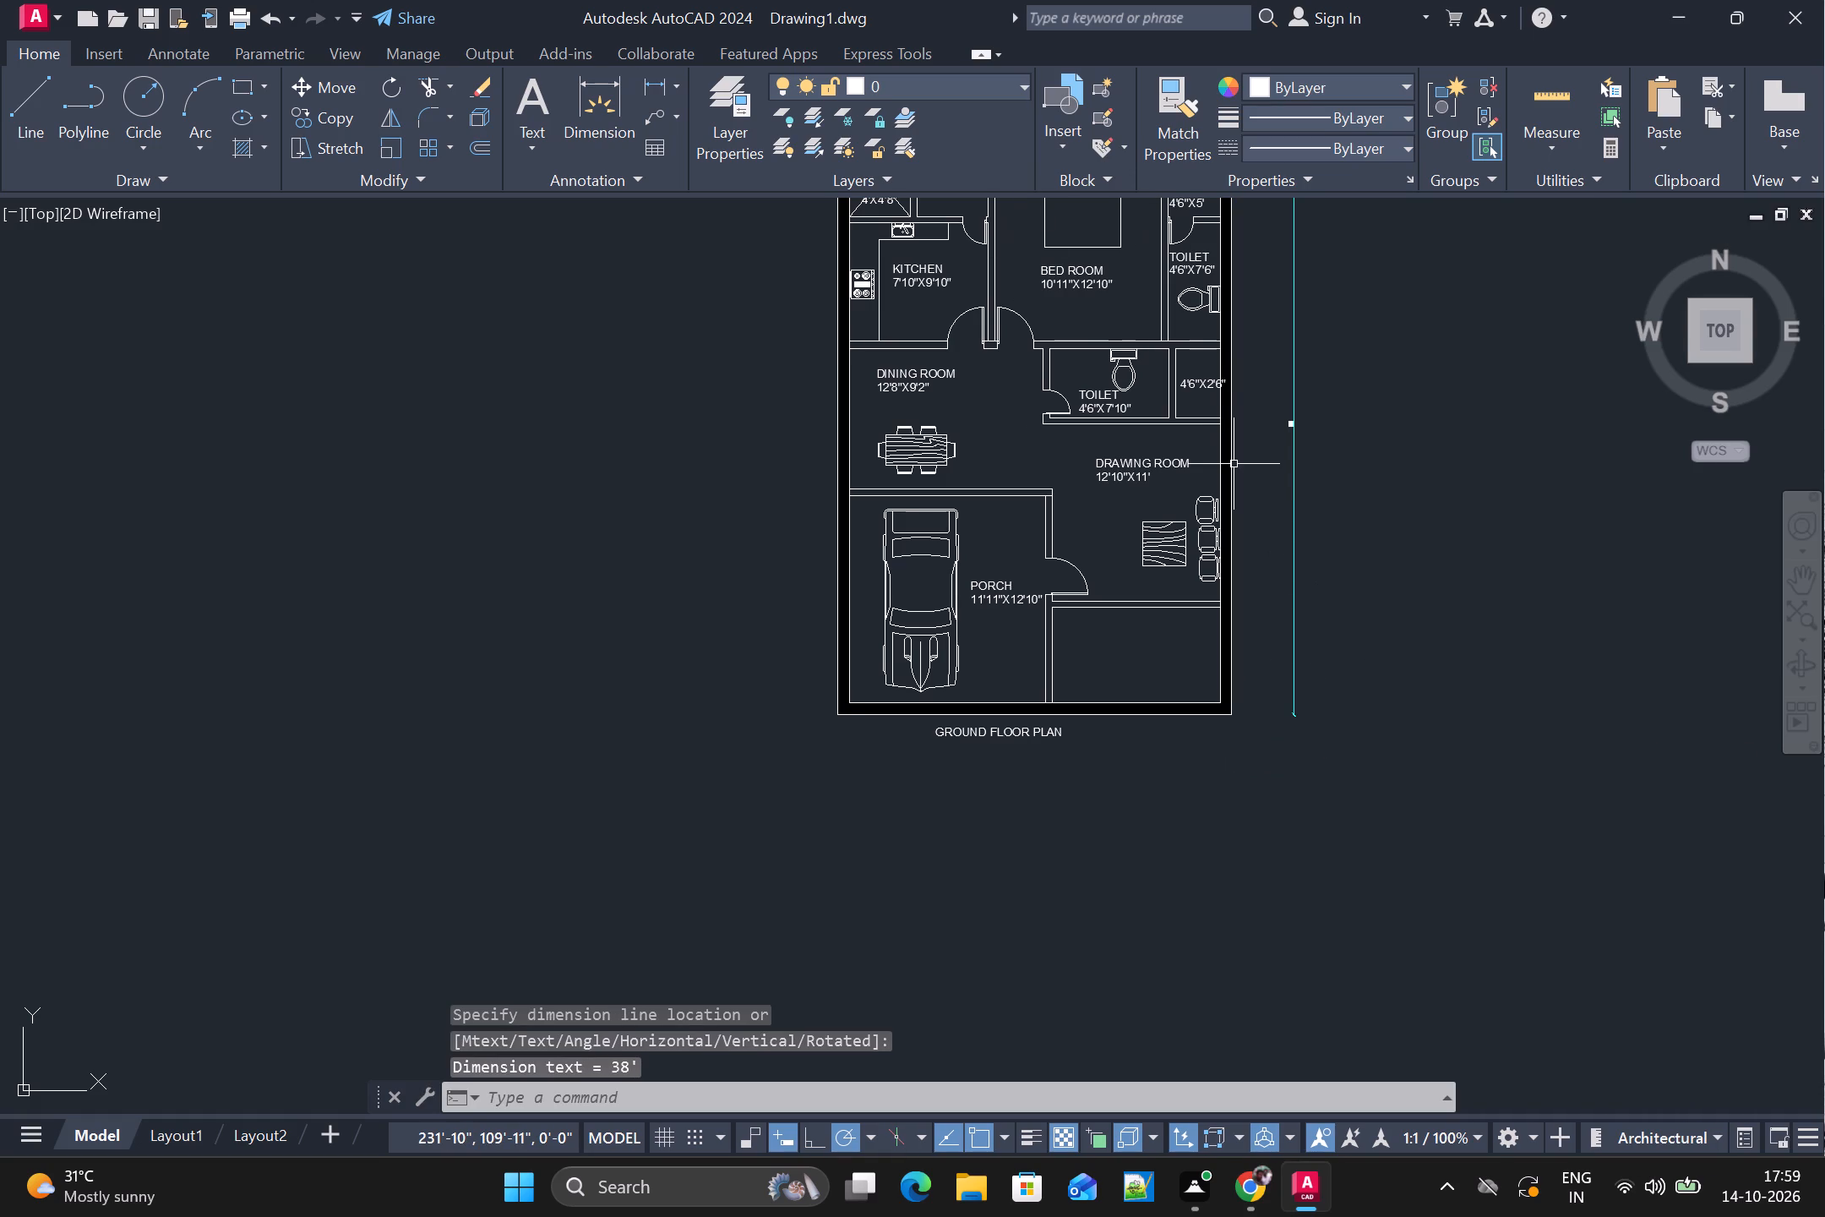
Set the ISO-25 dimension style's text height to 1'-0 1/2" and make the style current.
type("D")
key("space")
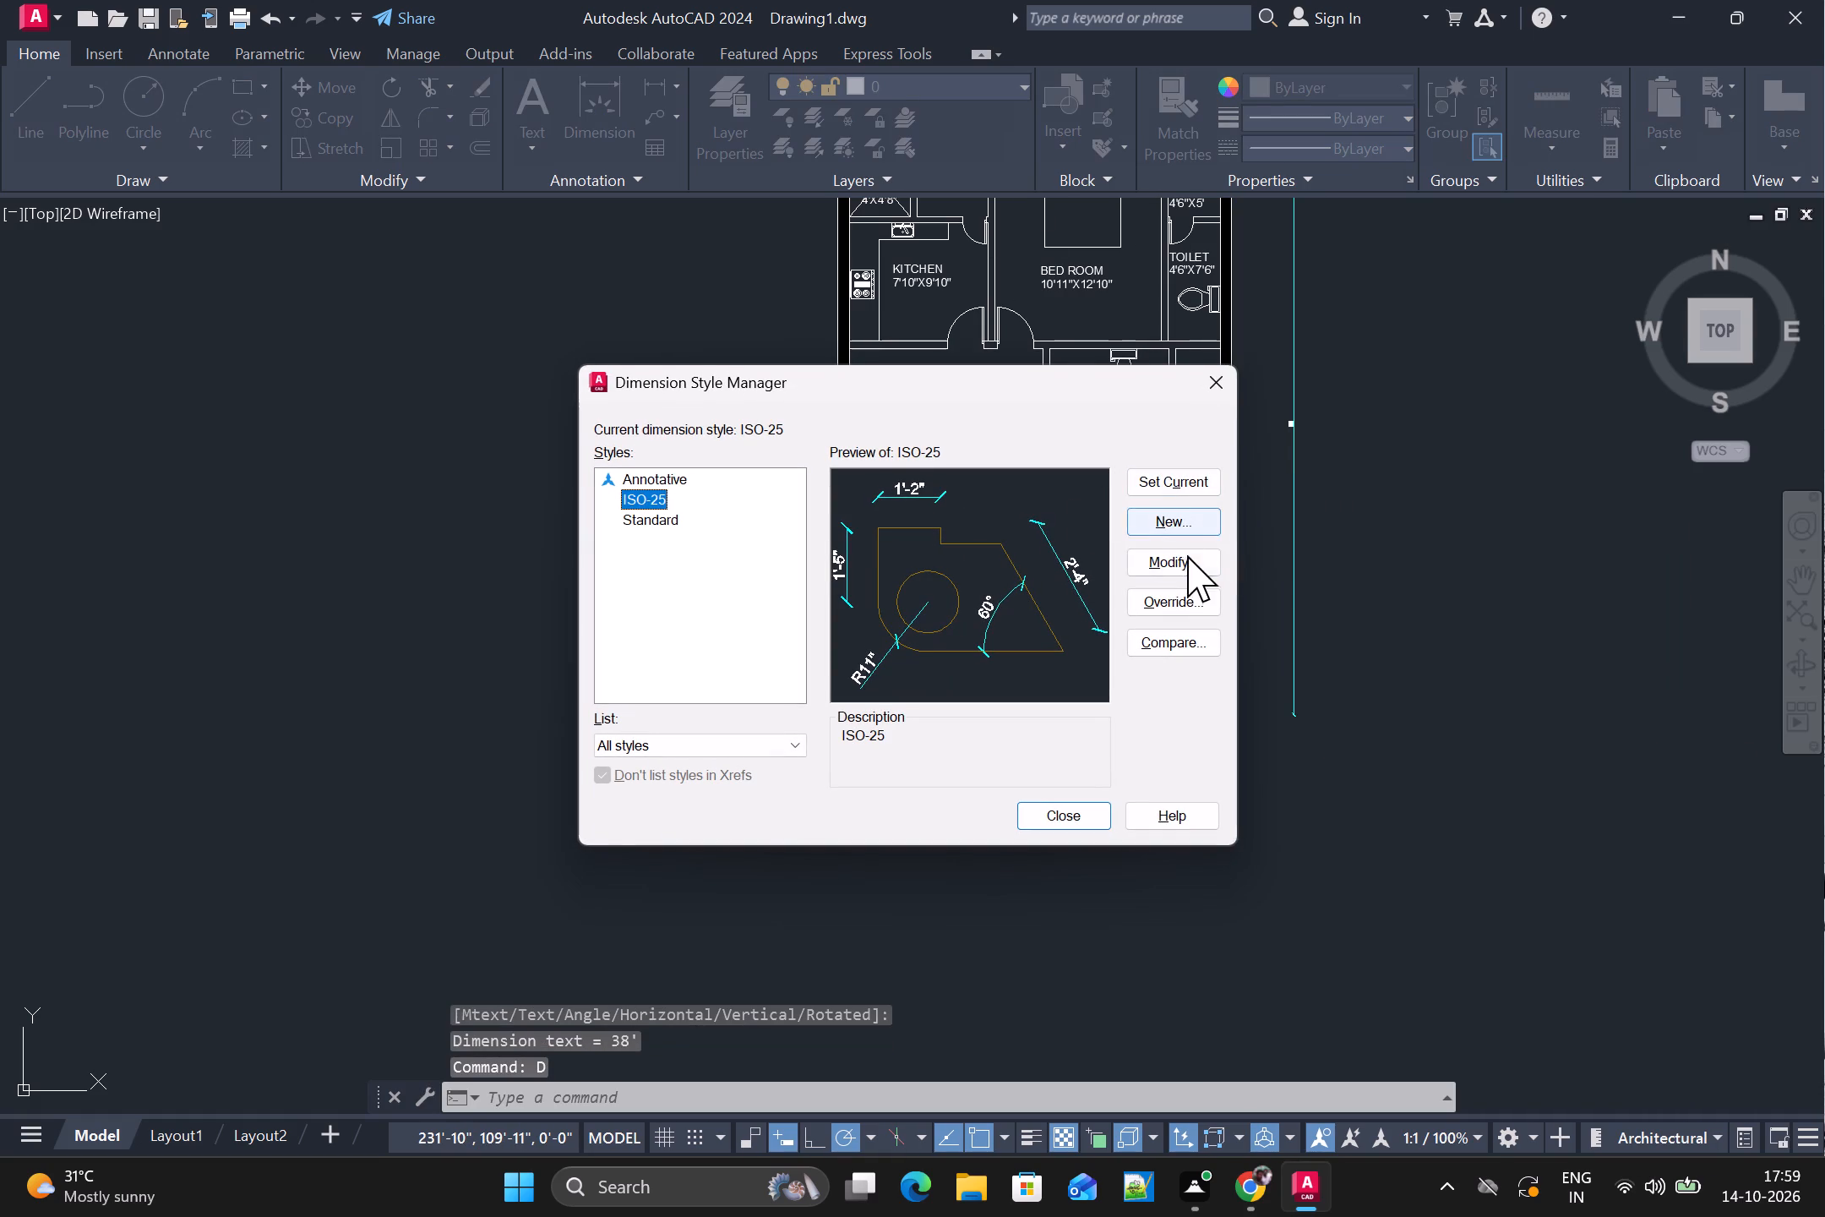
left_click(1186, 558)
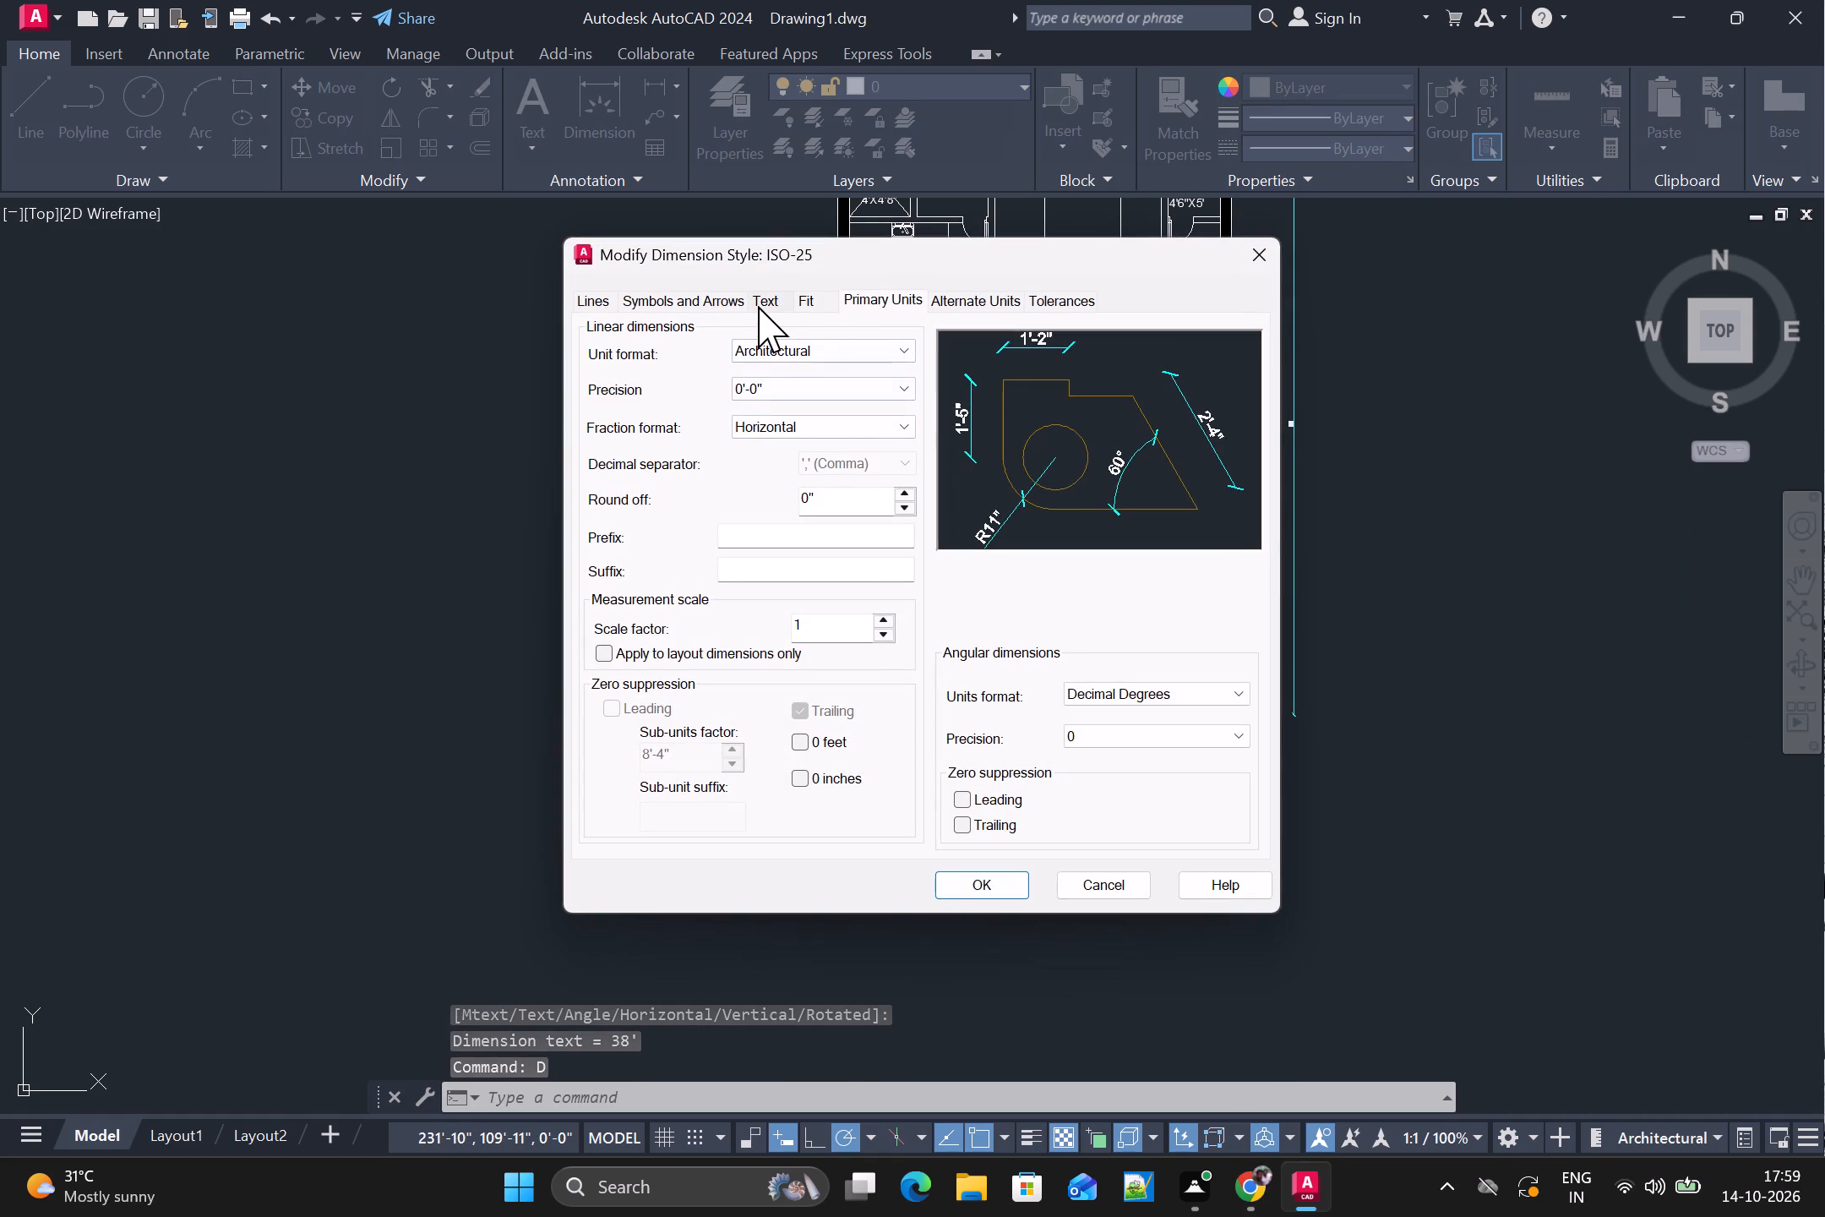
left_click(758, 306)
triple_click(904, 481)
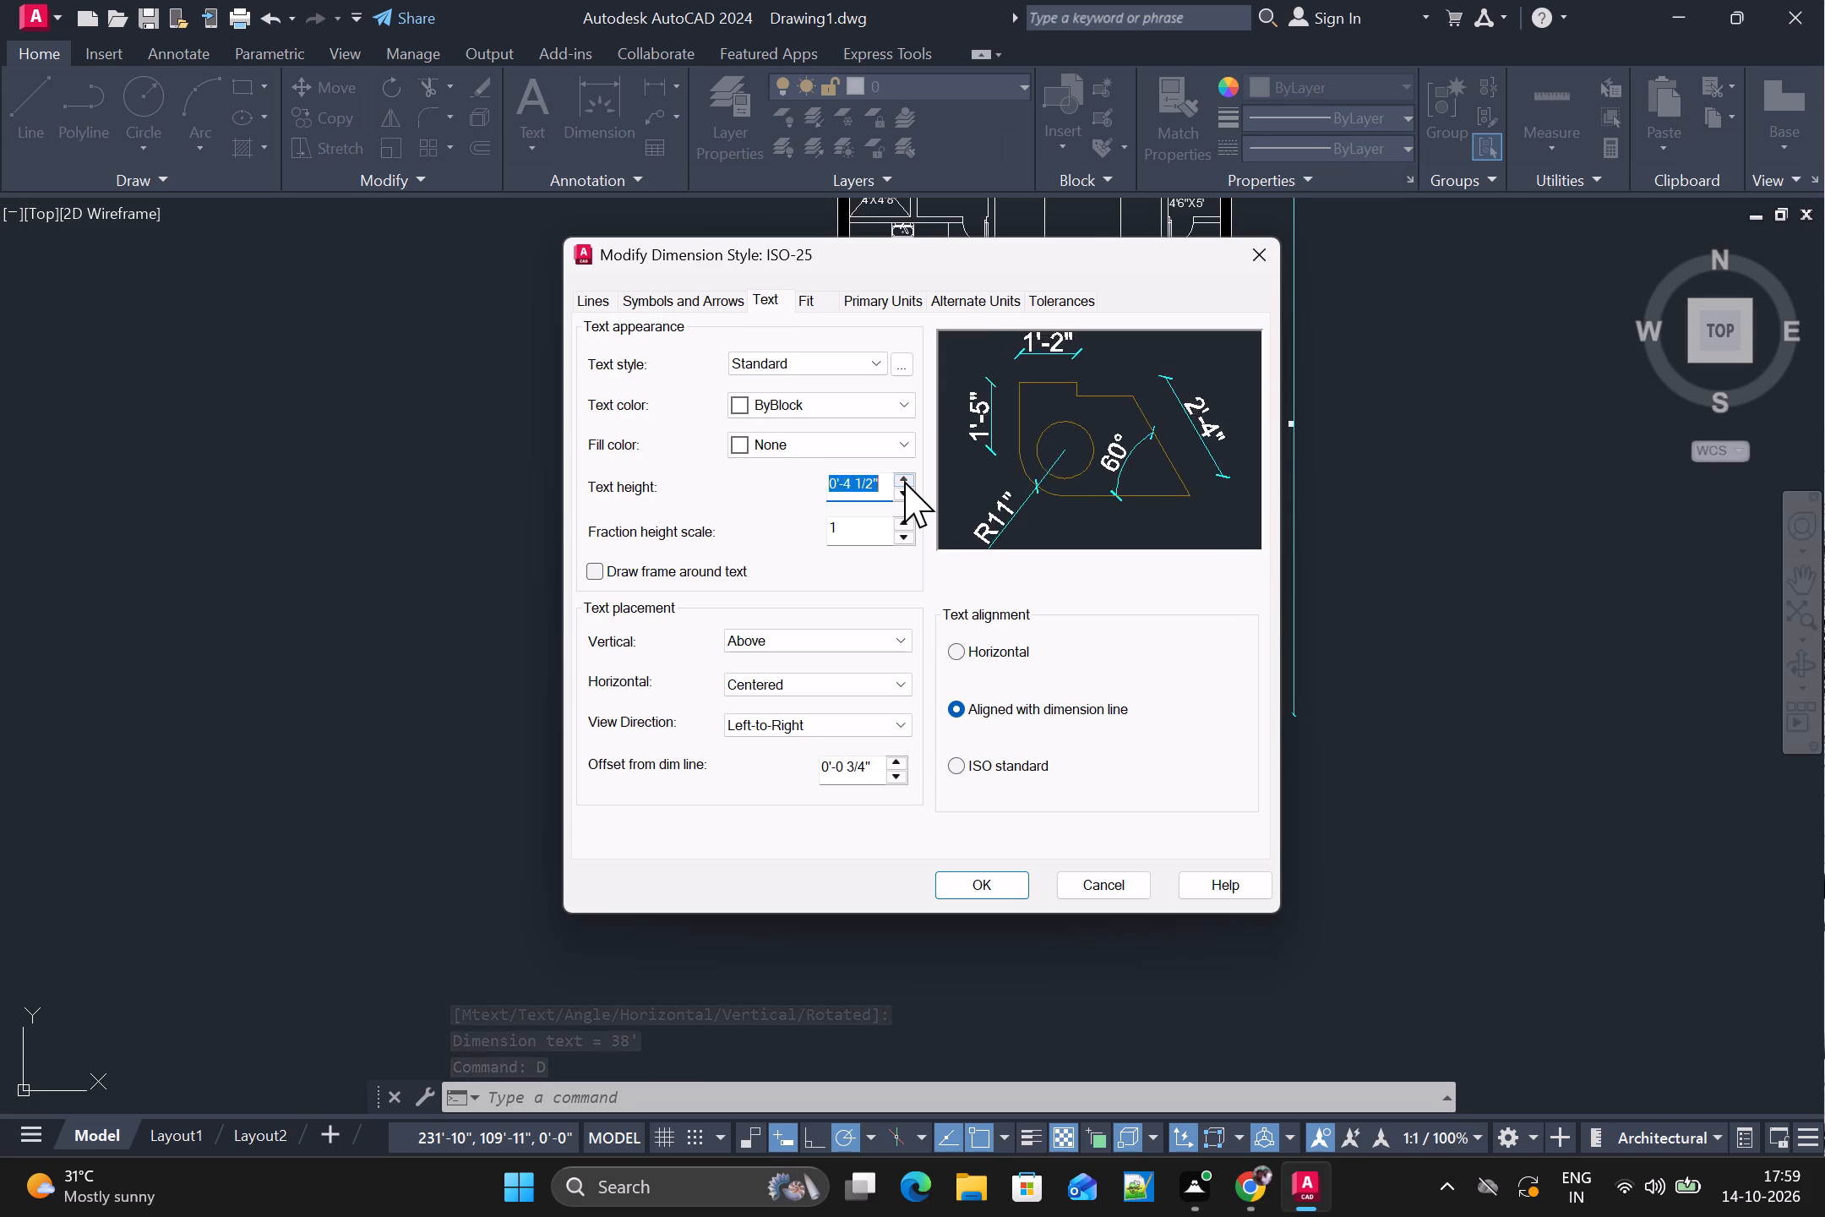
triple_click(904, 481)
triple_click(904, 481)
left_click(904, 481)
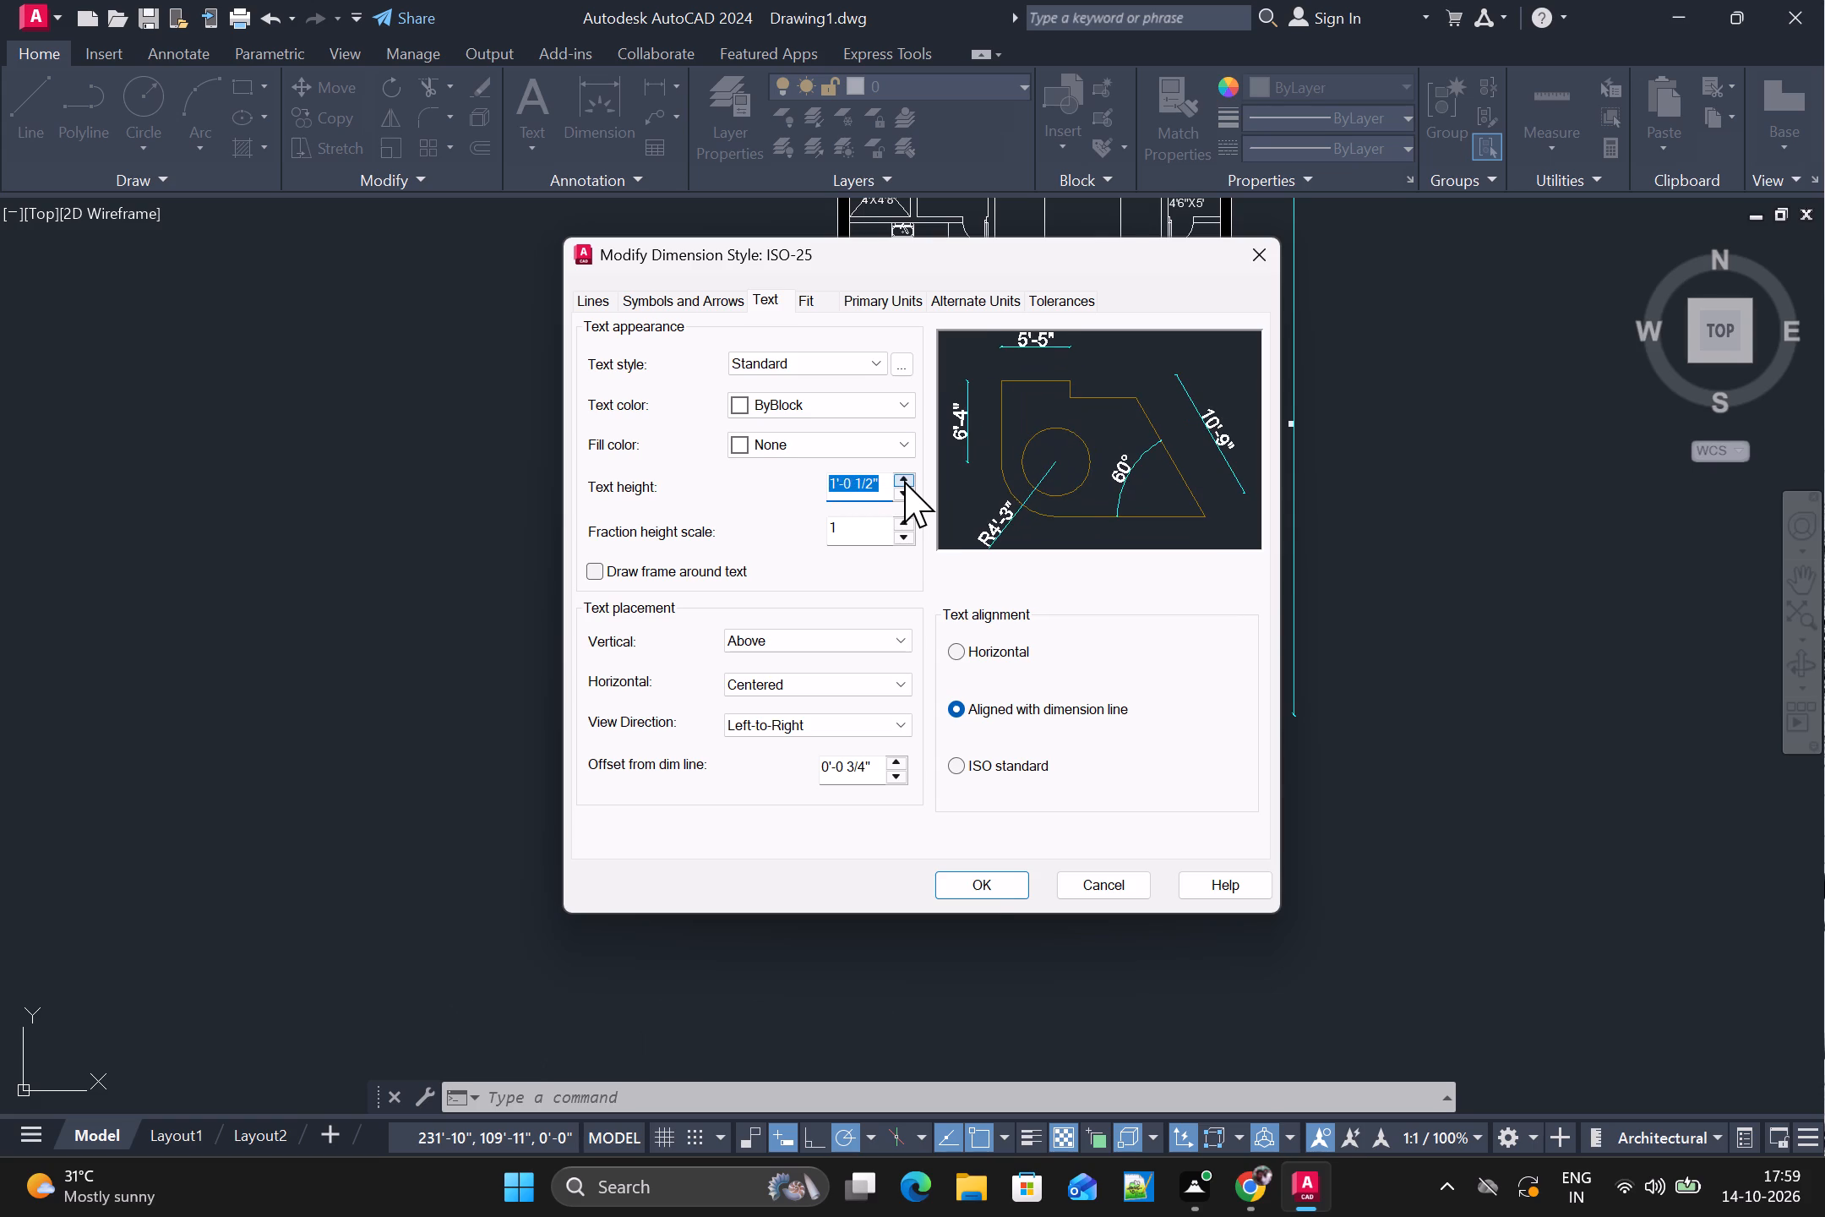
left_click(981, 876)
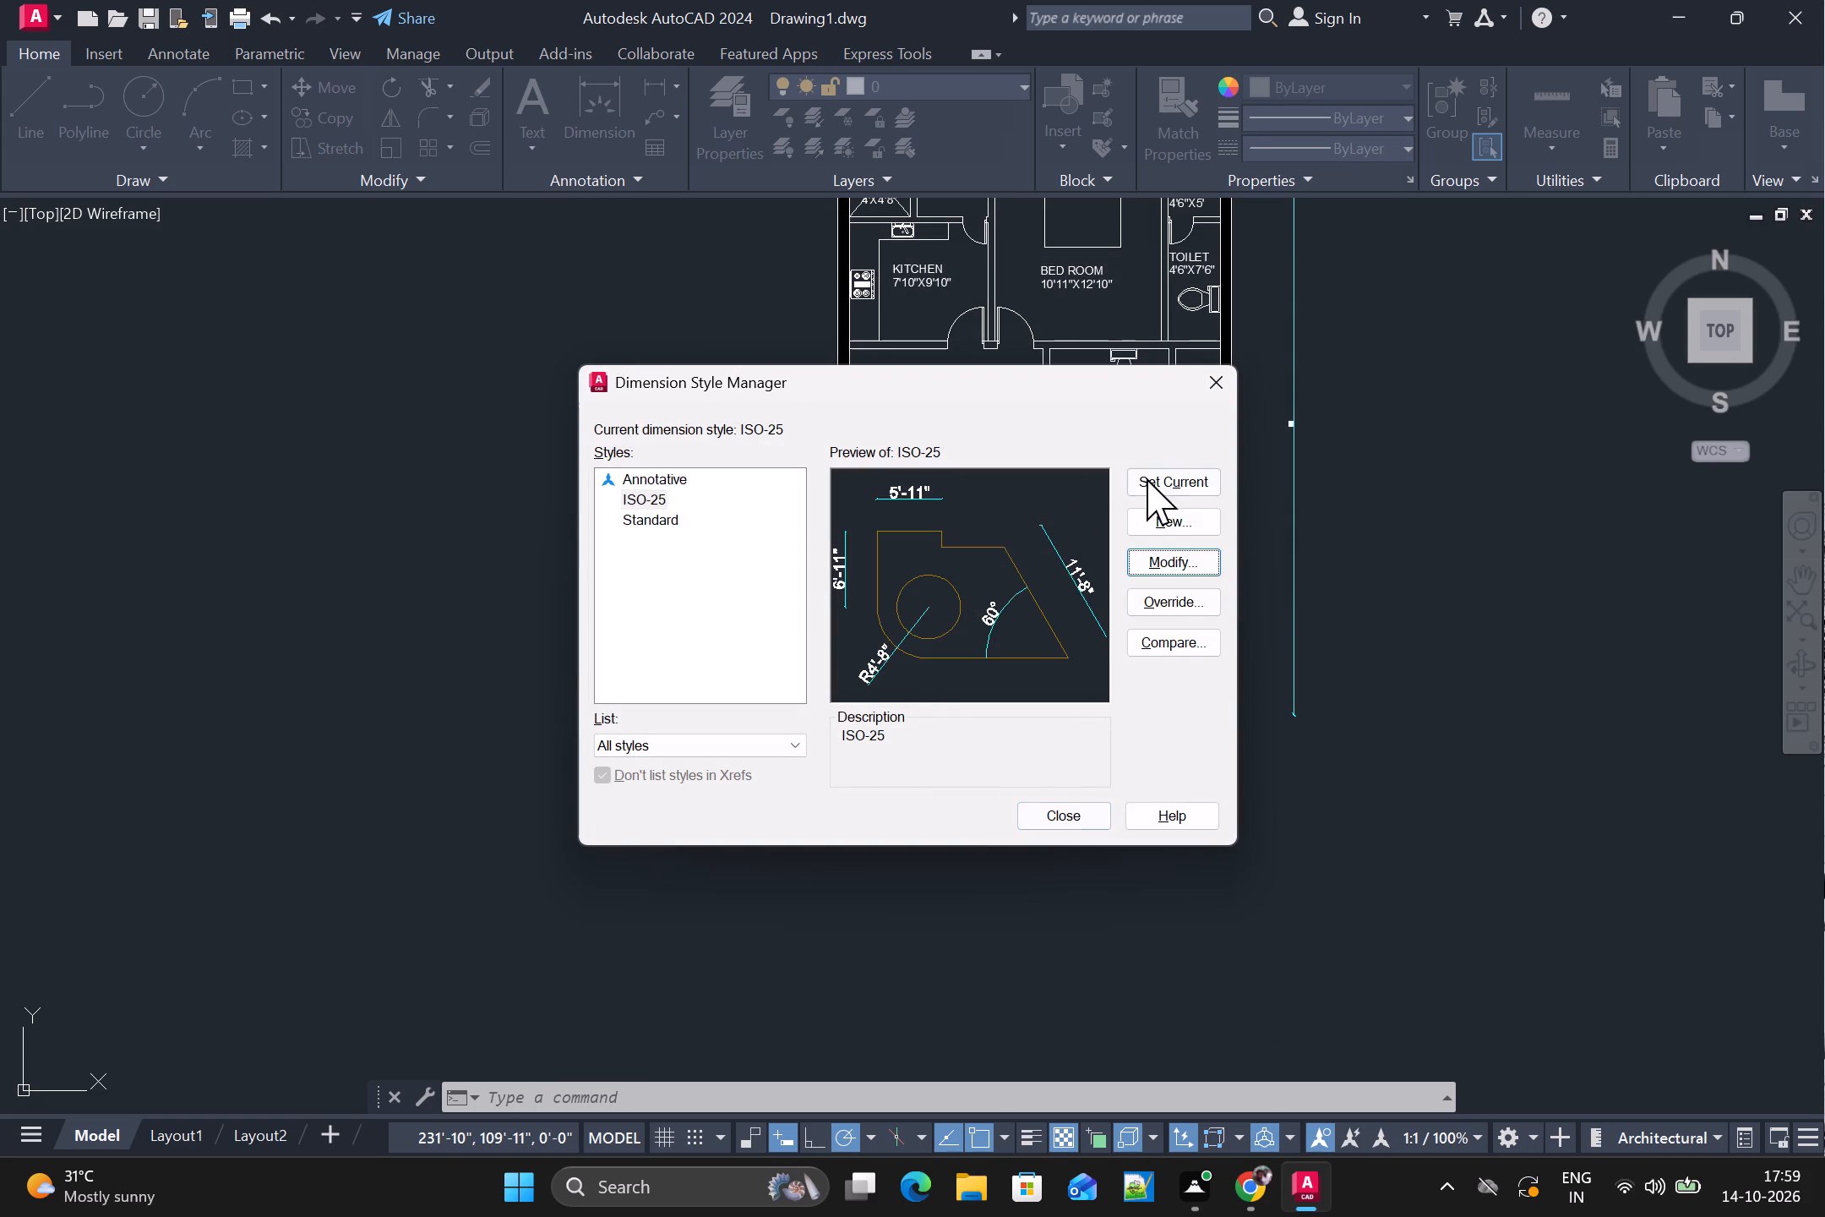
left_click(1169, 467)
left_click(1176, 487)
left_click(1075, 817)
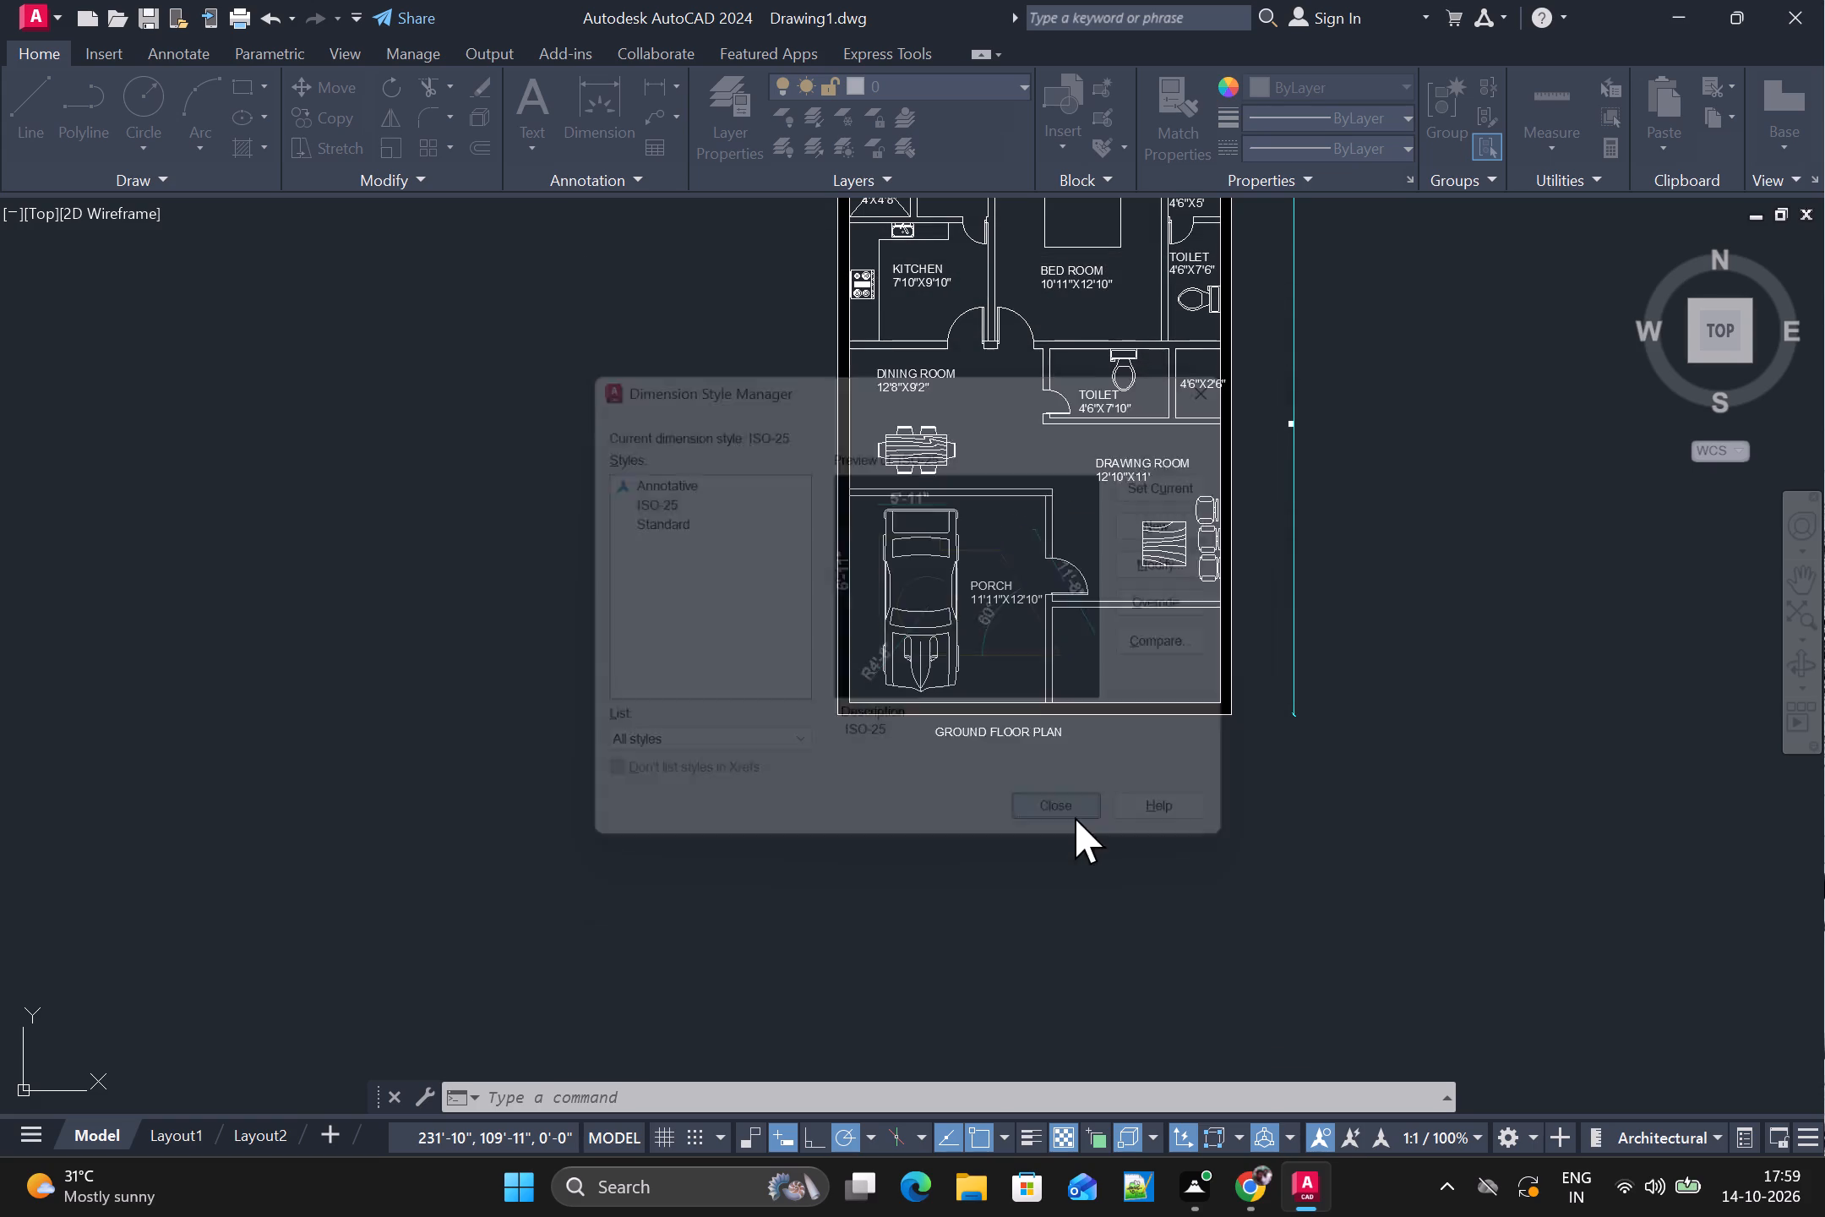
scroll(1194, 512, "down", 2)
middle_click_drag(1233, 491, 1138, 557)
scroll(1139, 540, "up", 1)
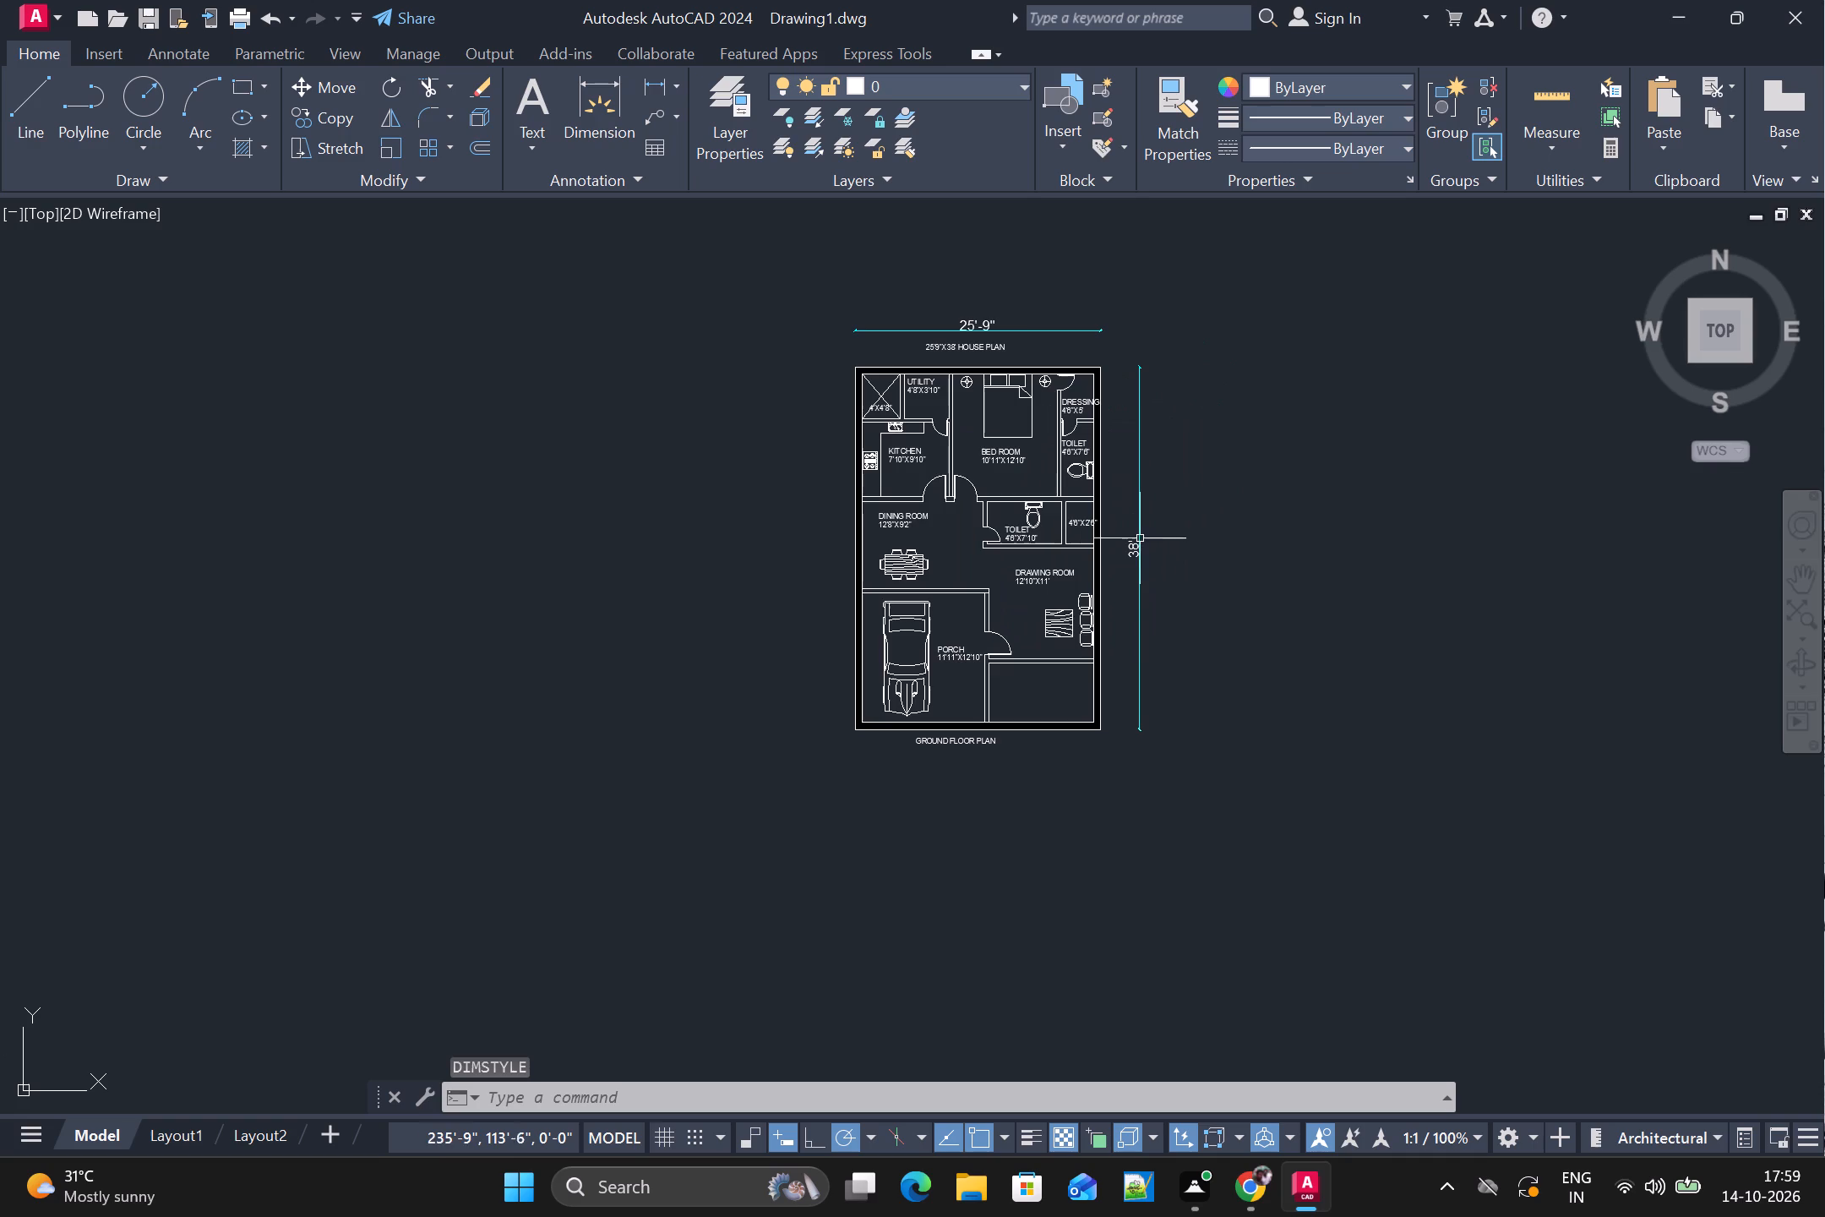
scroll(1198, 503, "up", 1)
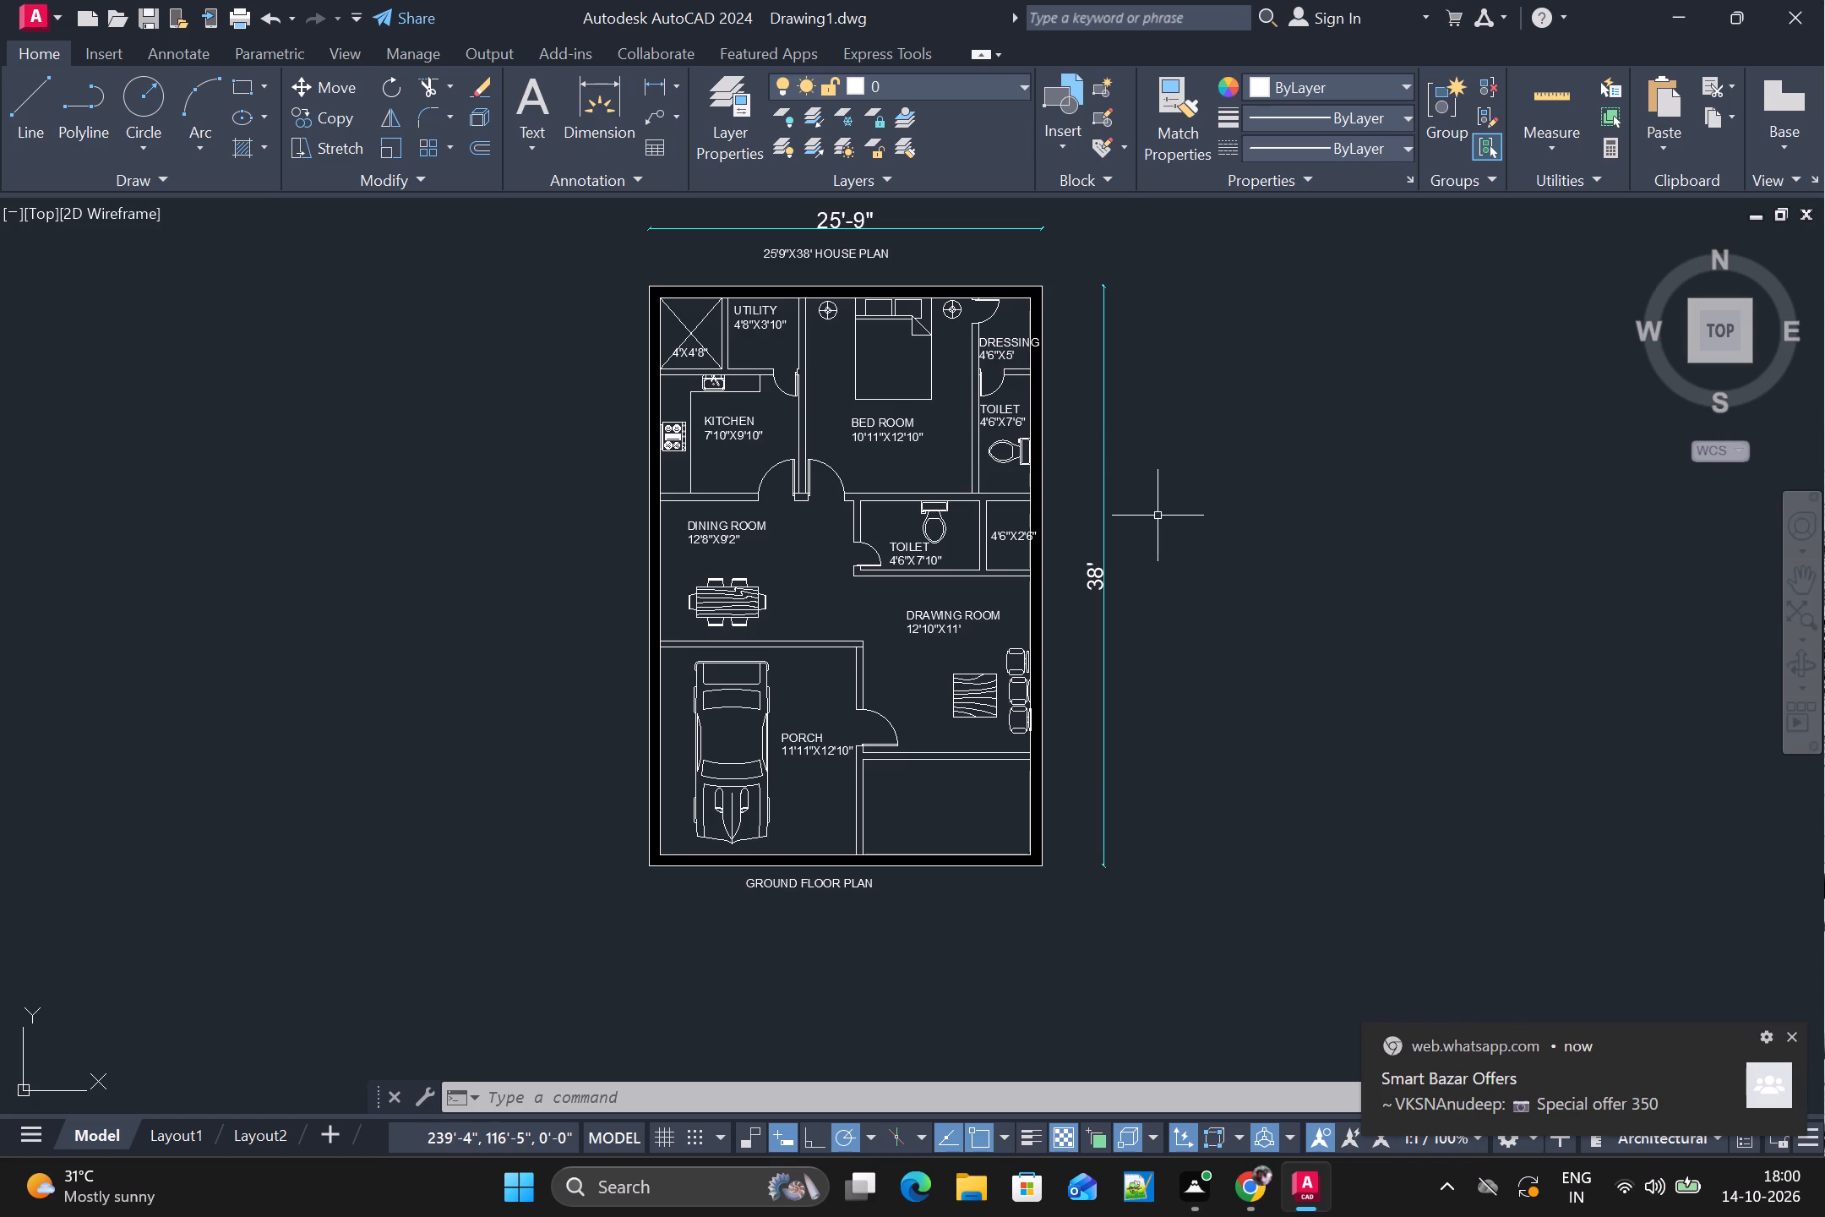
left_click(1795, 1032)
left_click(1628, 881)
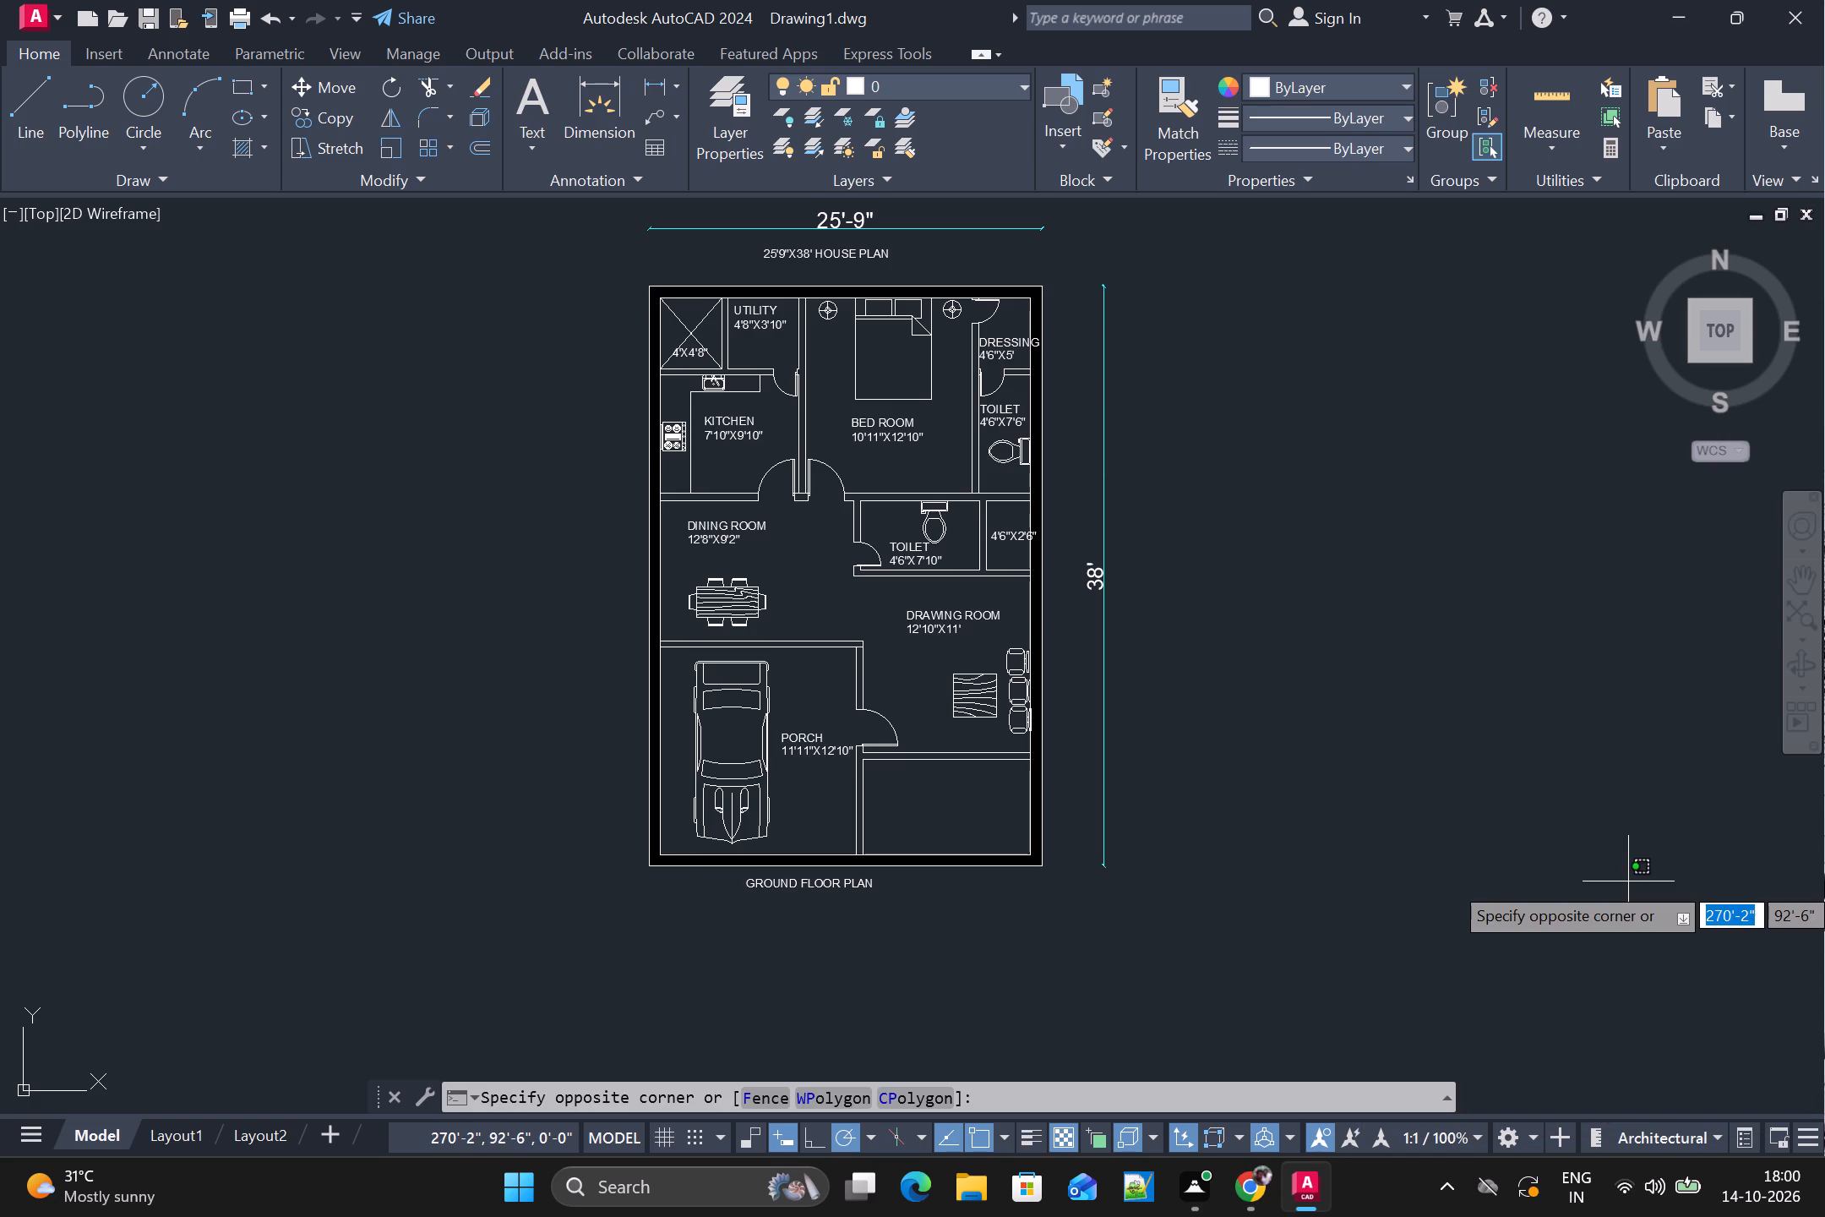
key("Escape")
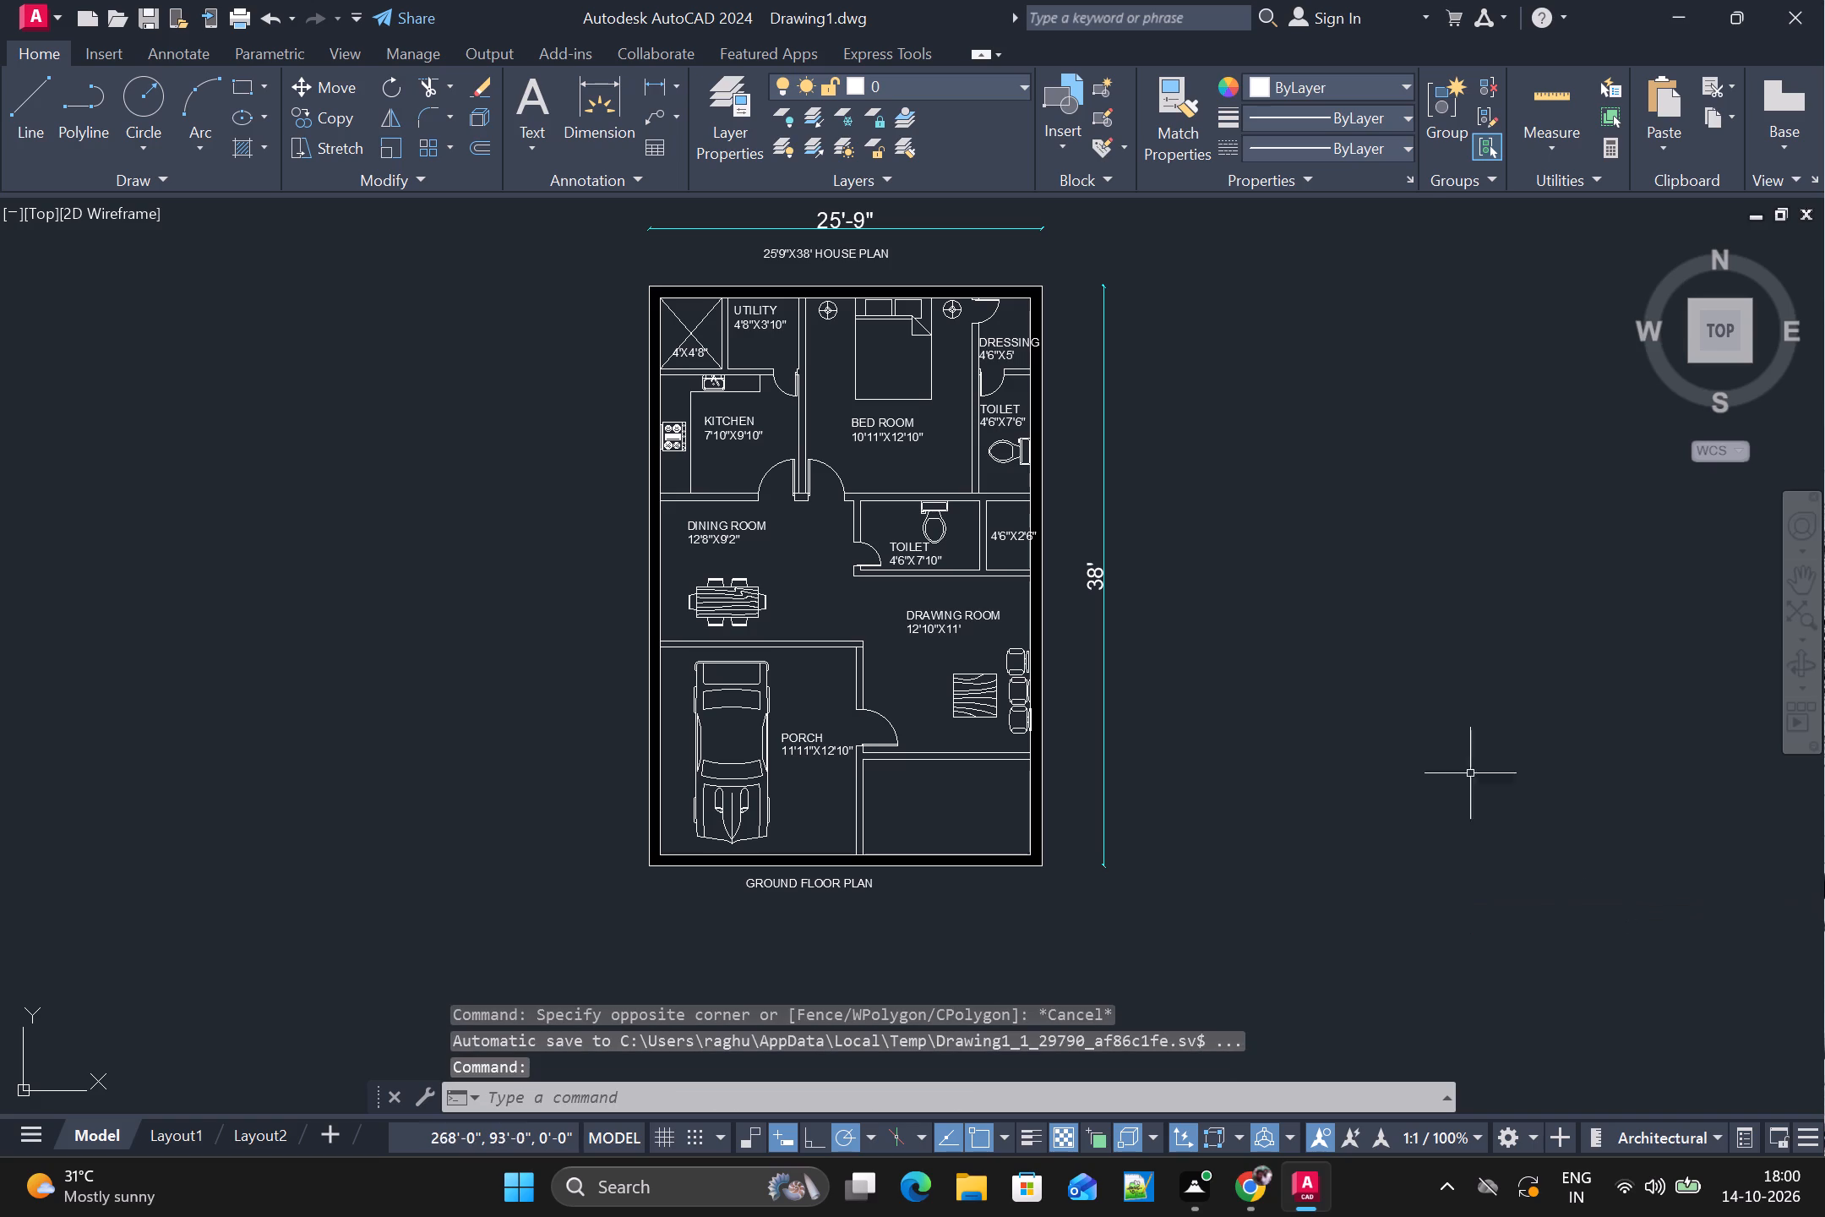
Hatch the L-shaped kitchen counter with the SOLID pattern in colour 206,204,230.
key("h")
key("Return")
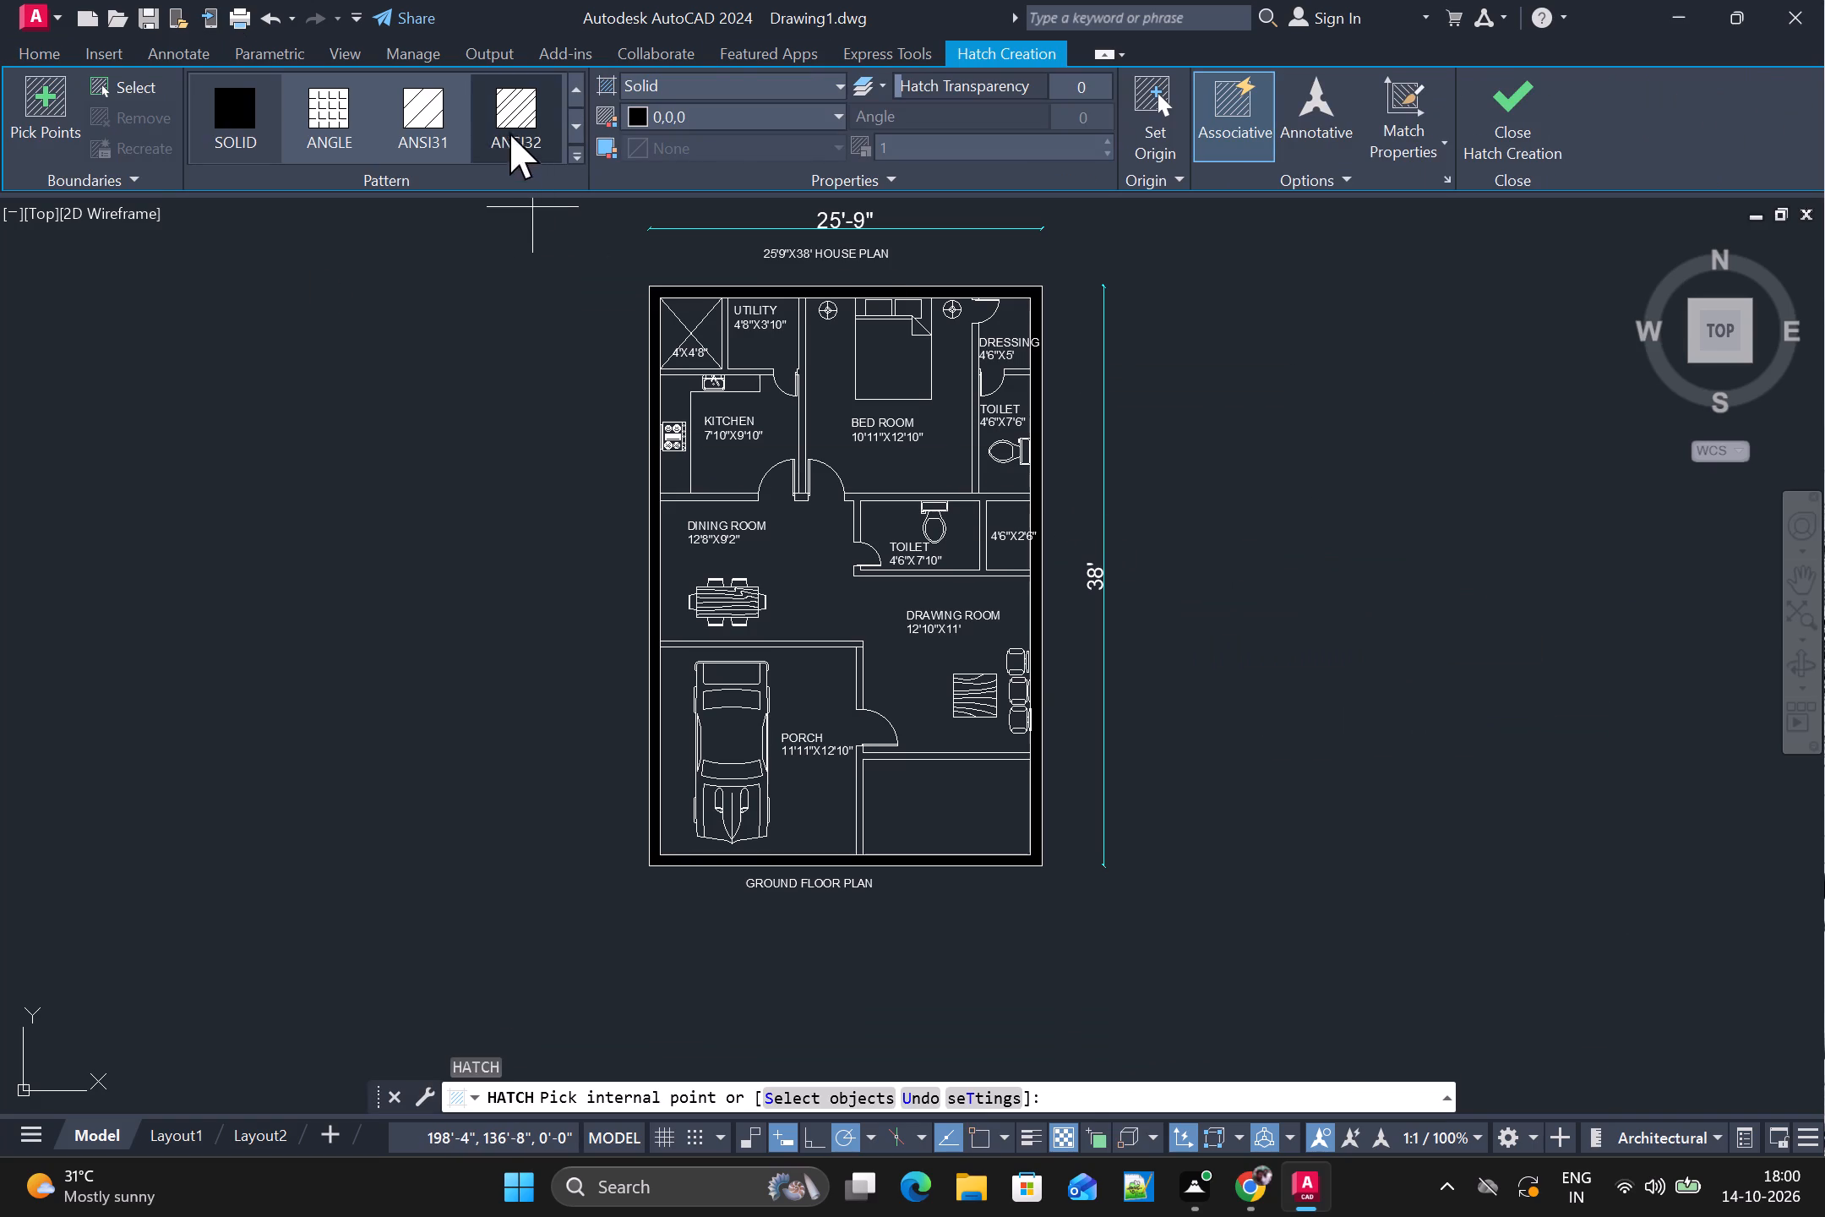
left_click(241, 113)
left_click(766, 109)
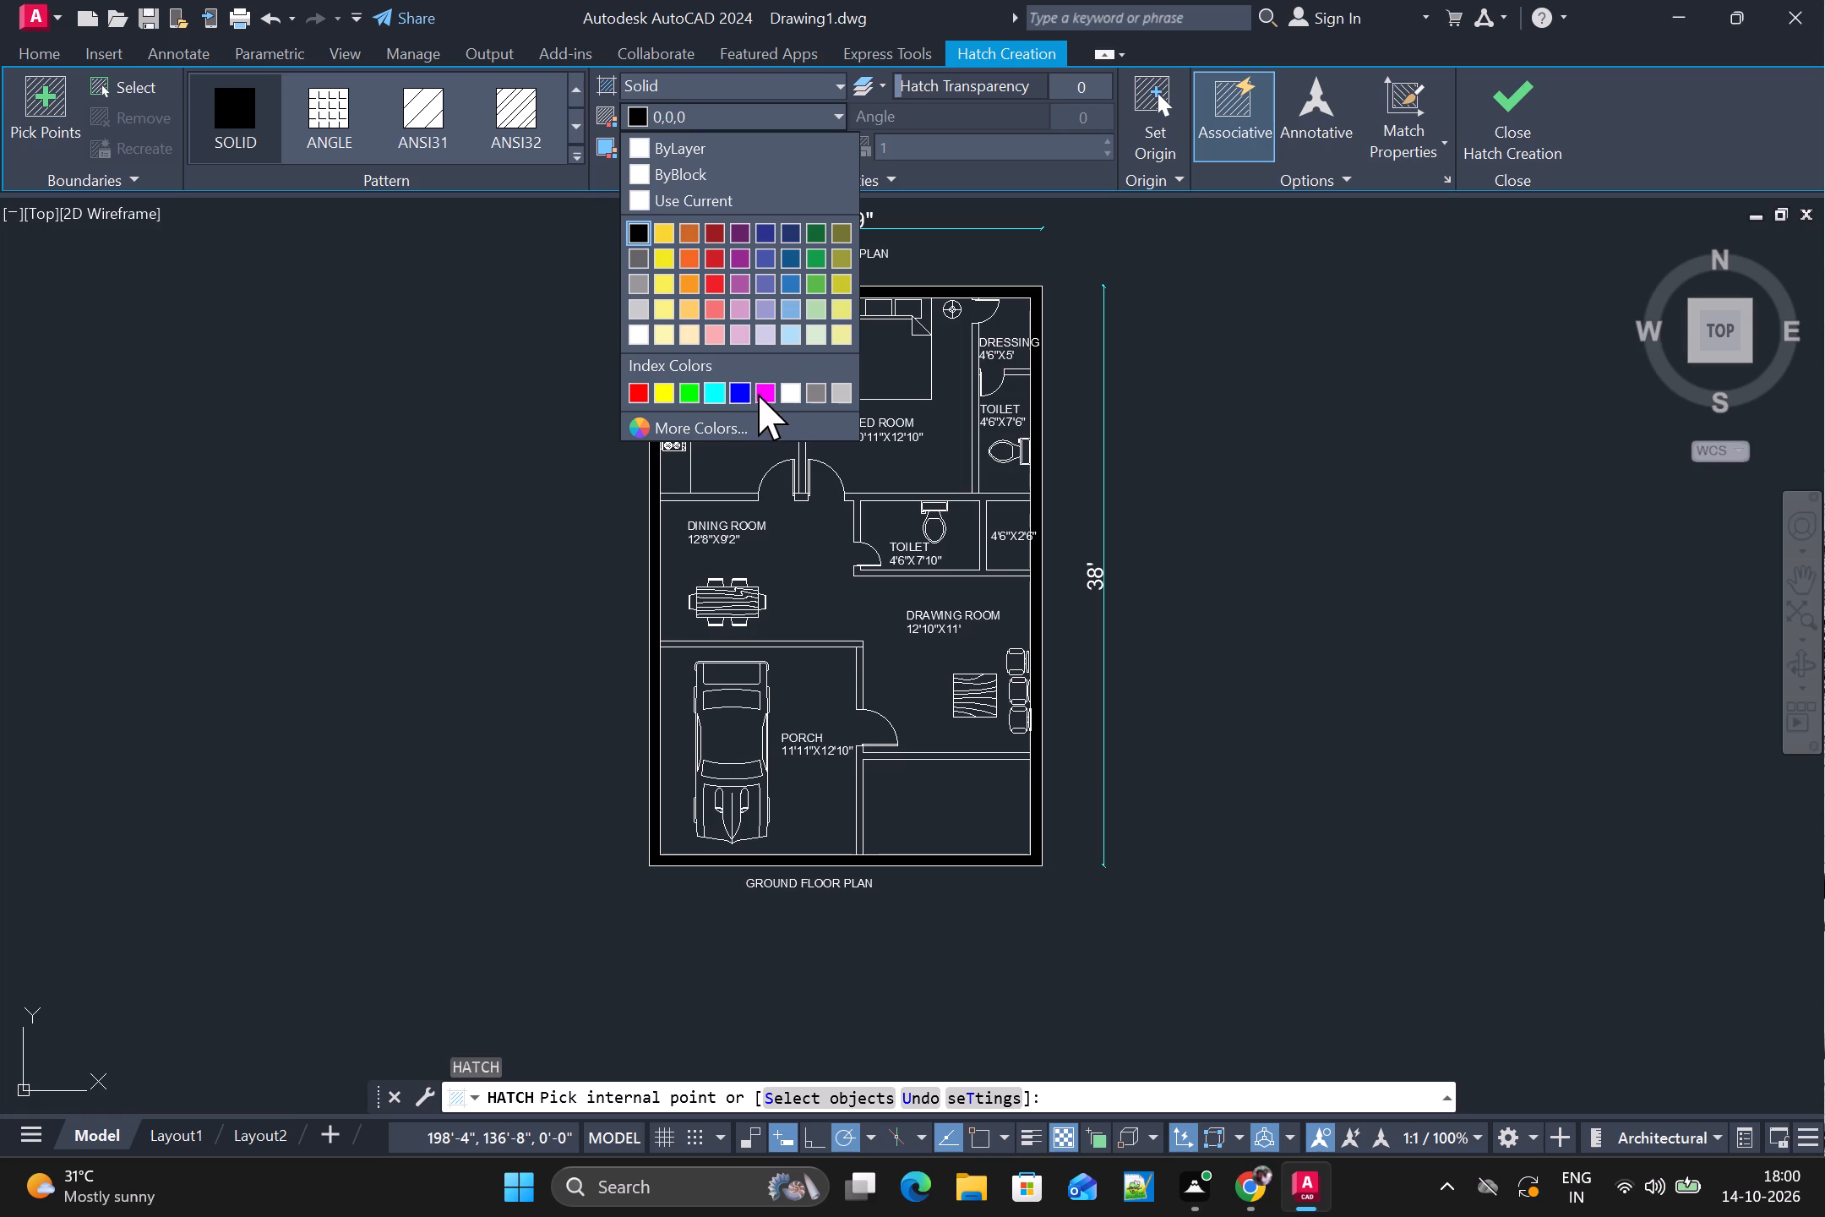
left_click(765, 329)
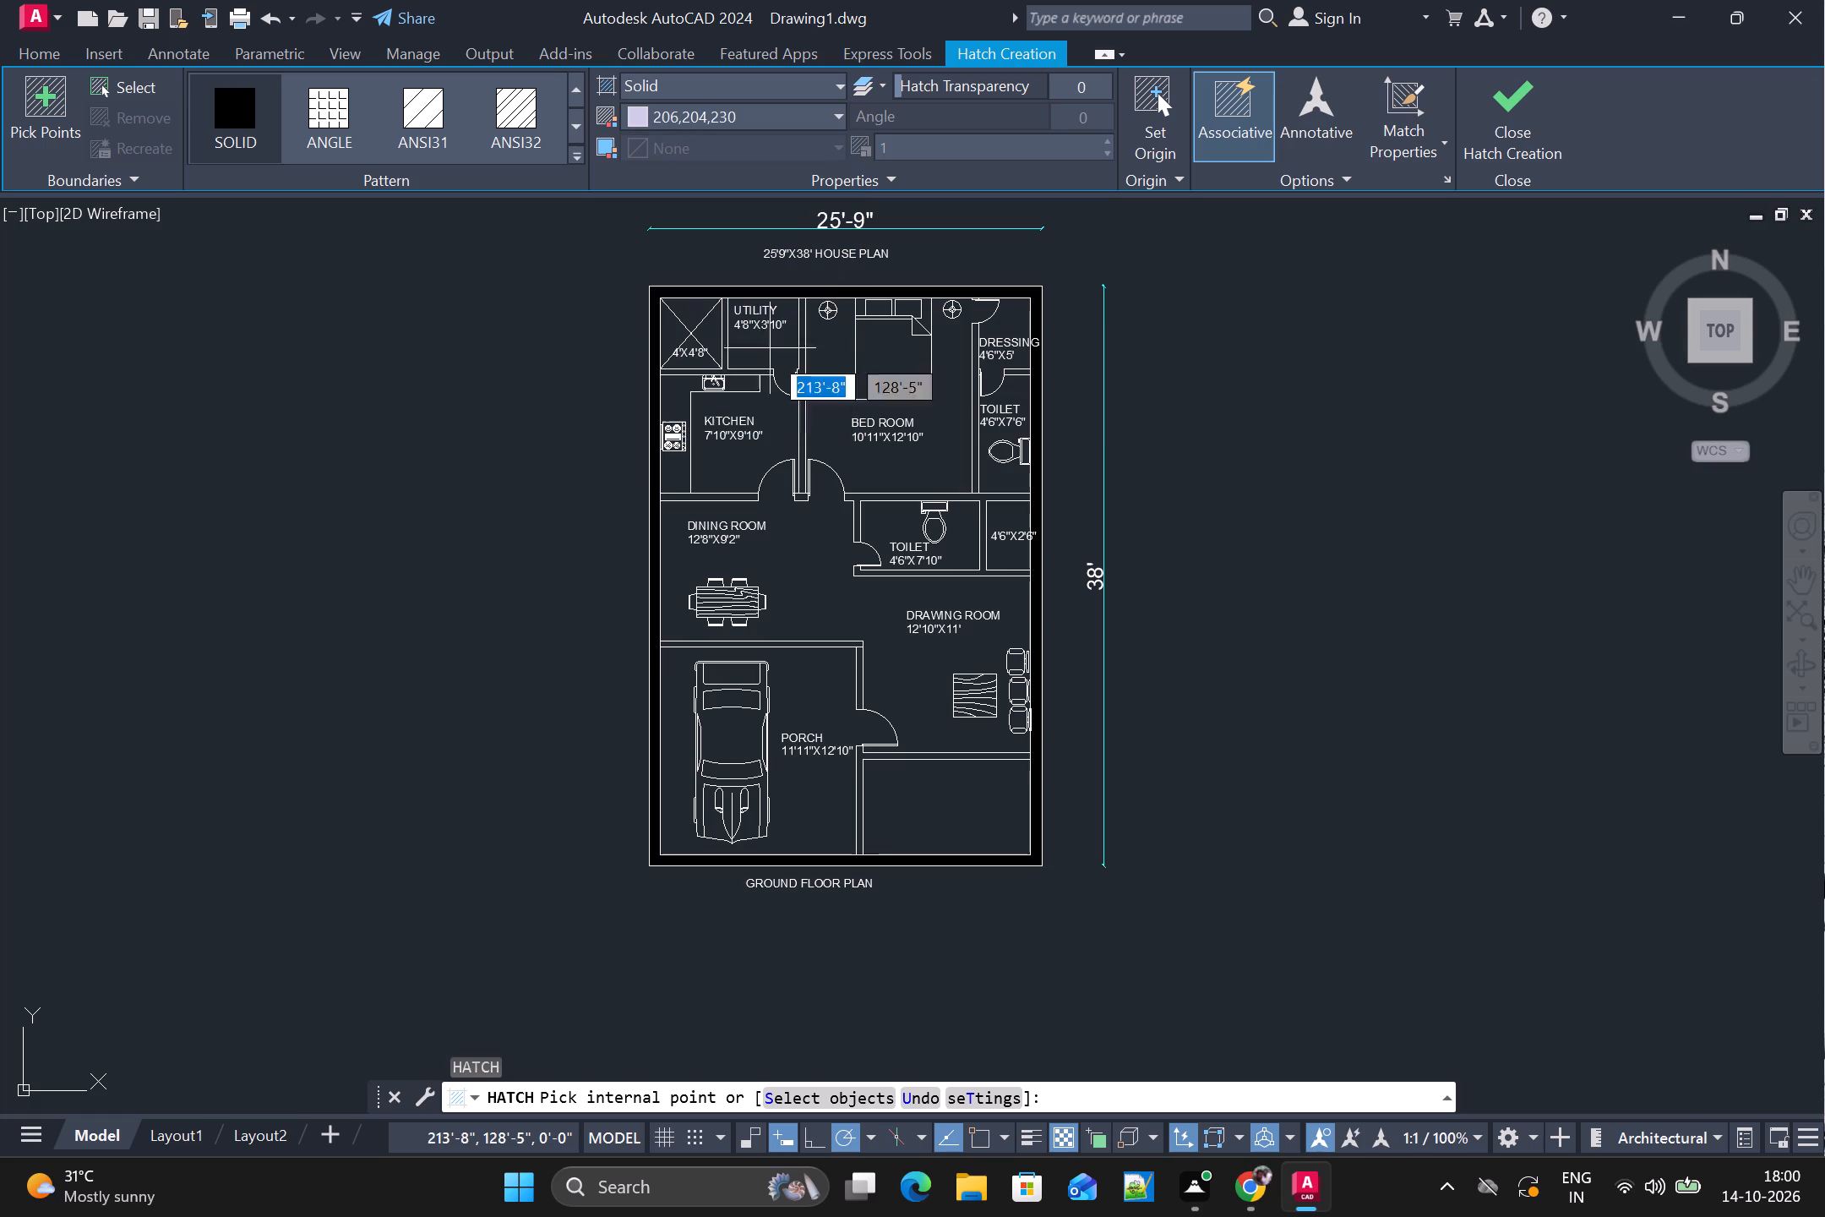
scroll(684, 461, "up", 2)
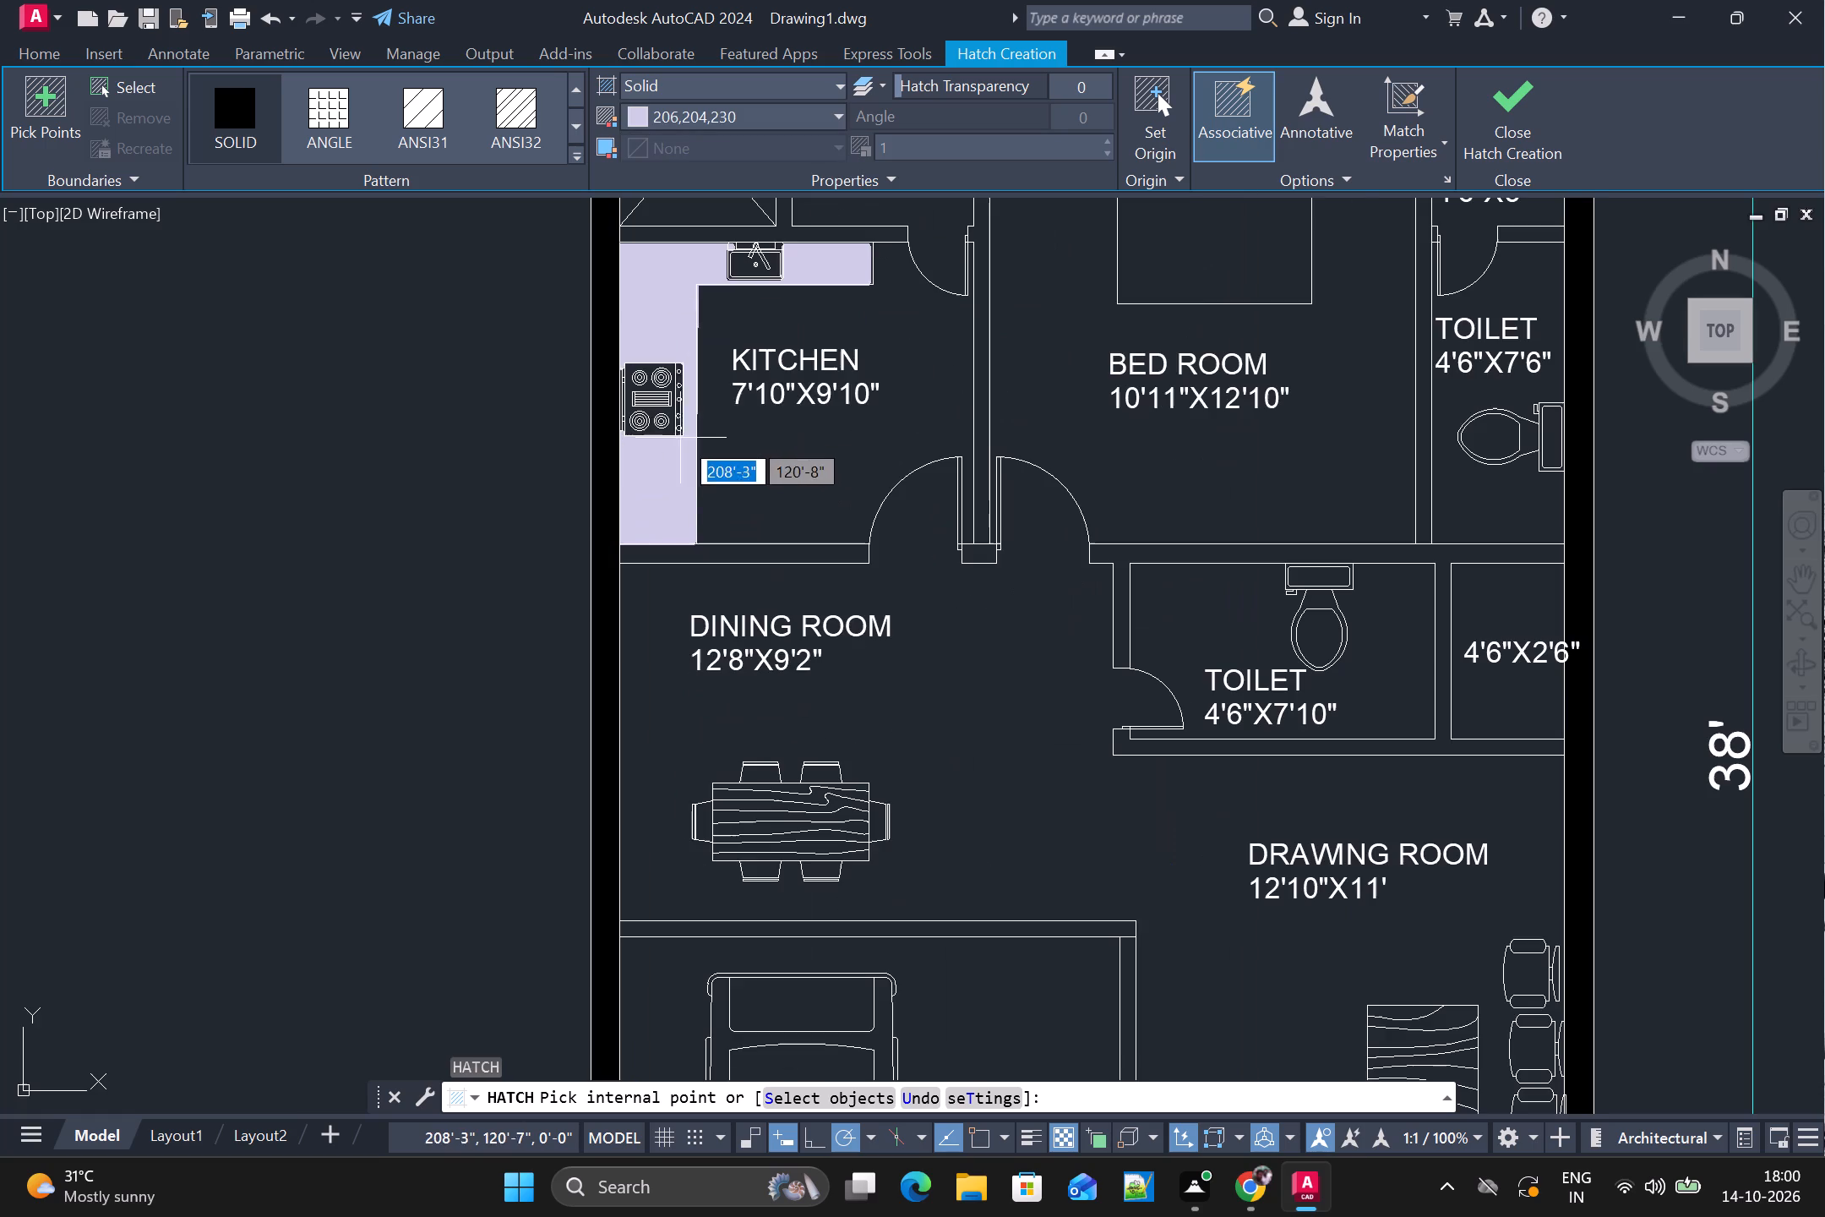
left_click(669, 344)
scroll(739, 516, "down", 2)
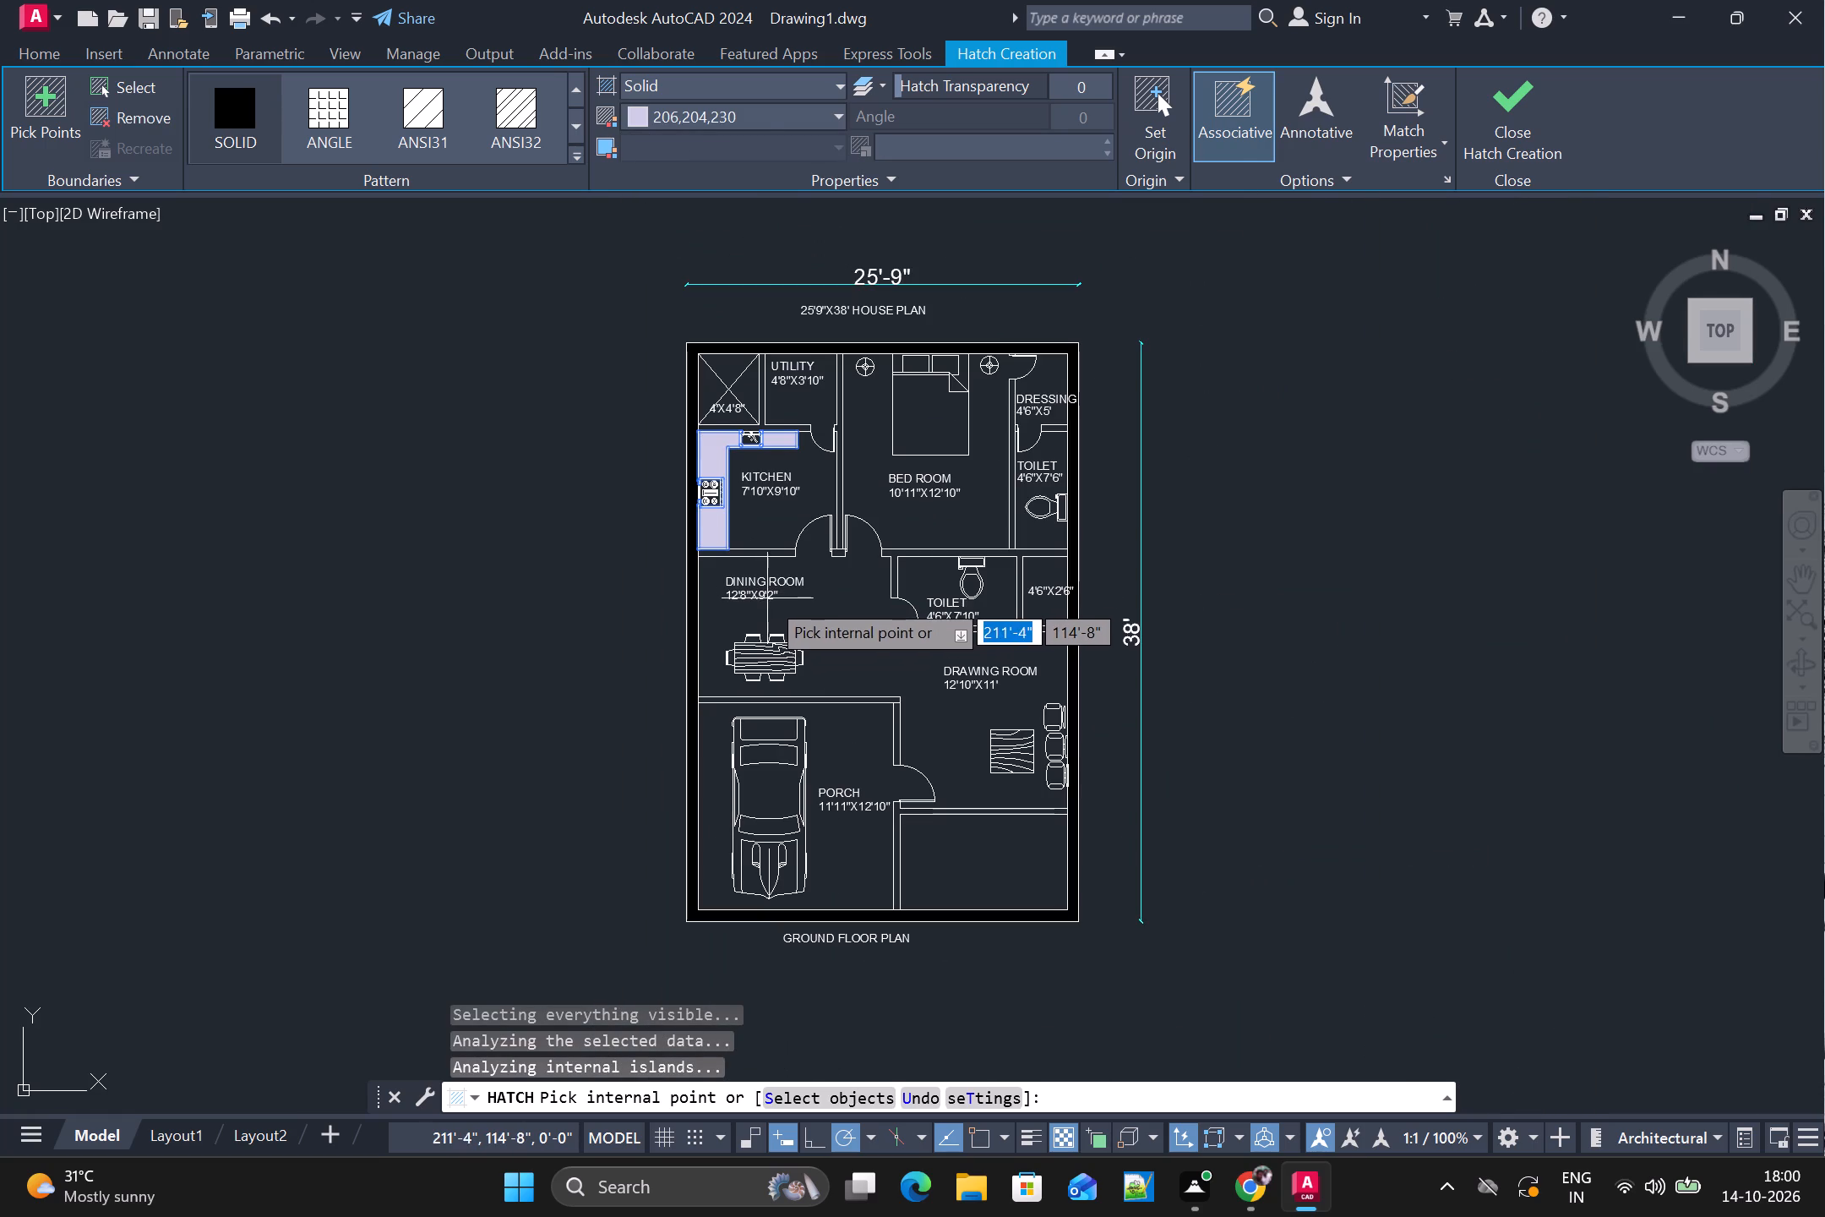
key("Escape")
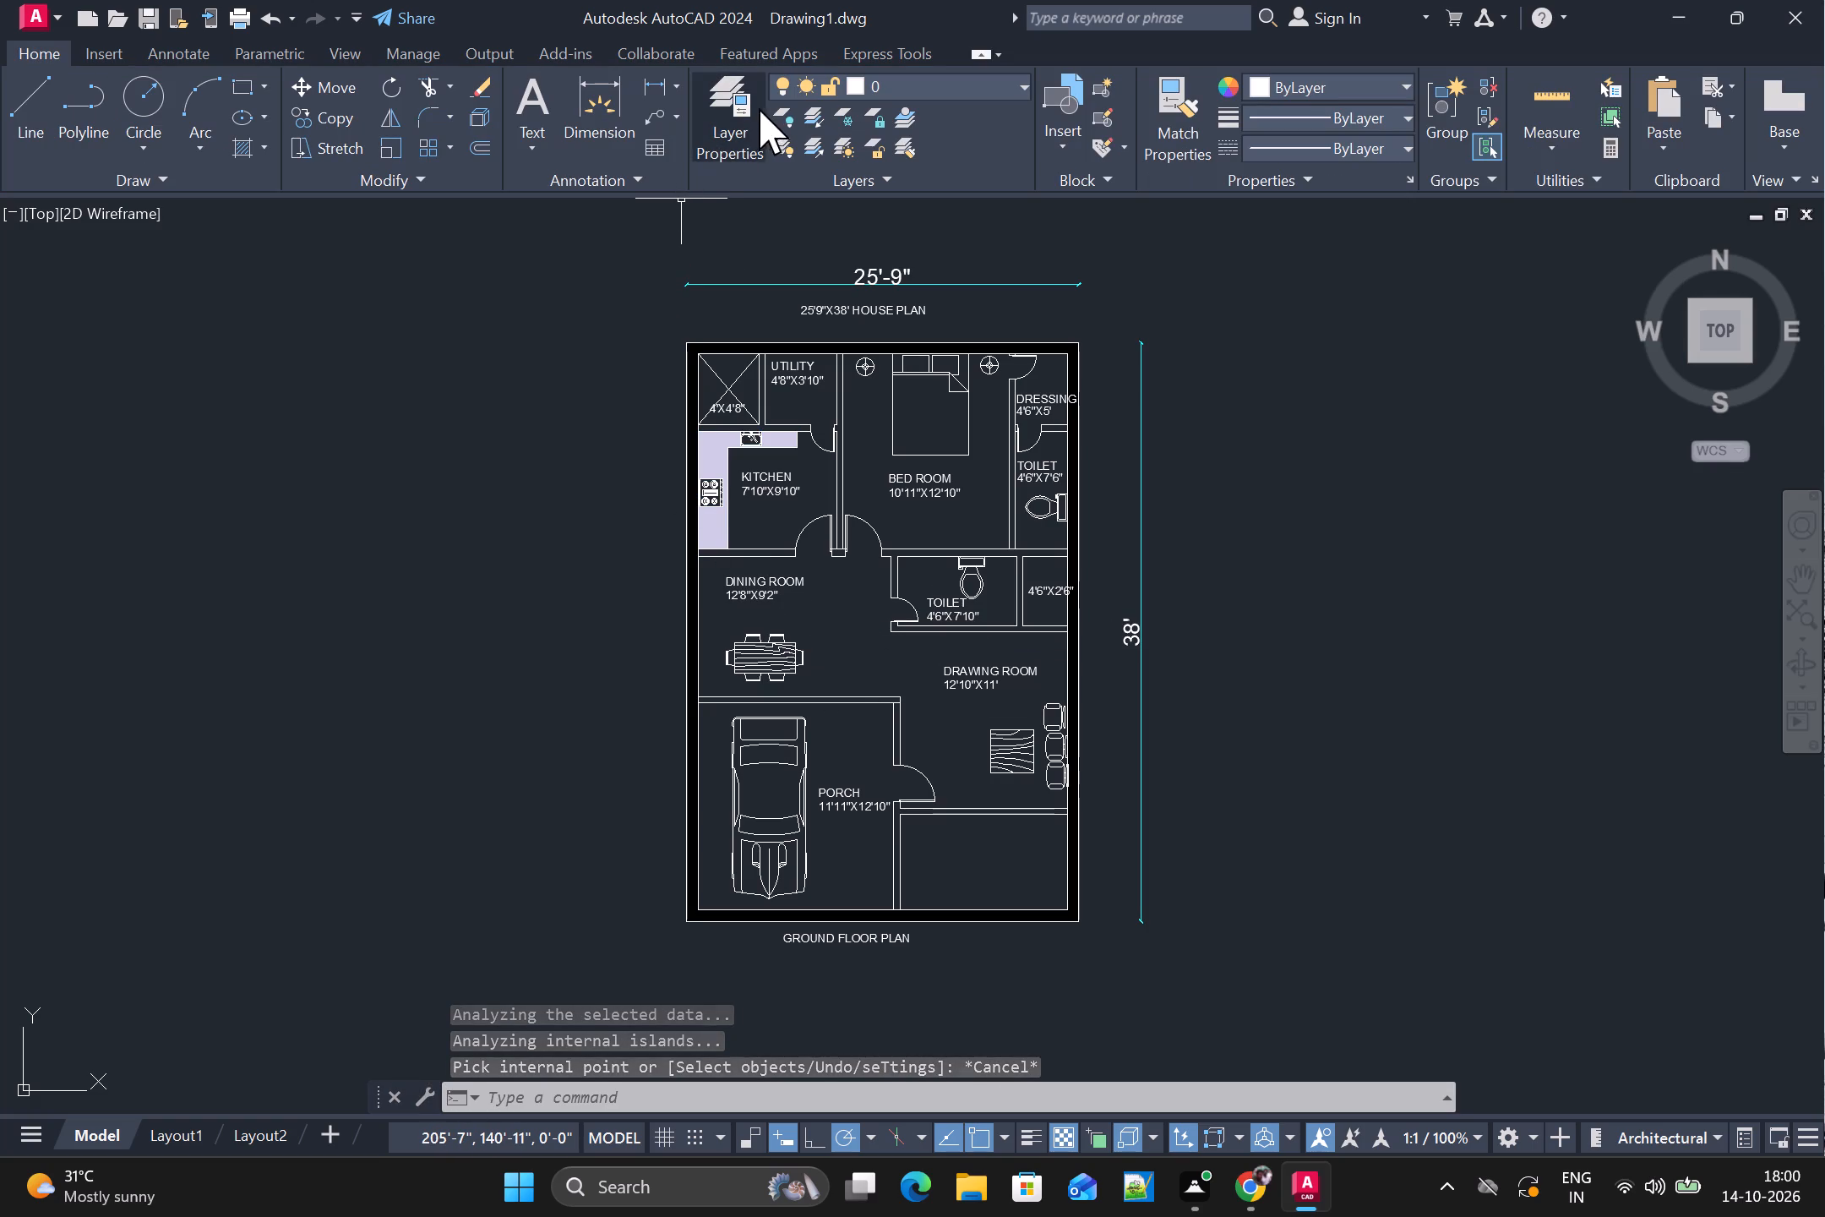
Hatch all the wood-grain areas of the drawing room table with the SOLID pattern in colour 39,118,187.
key("h")
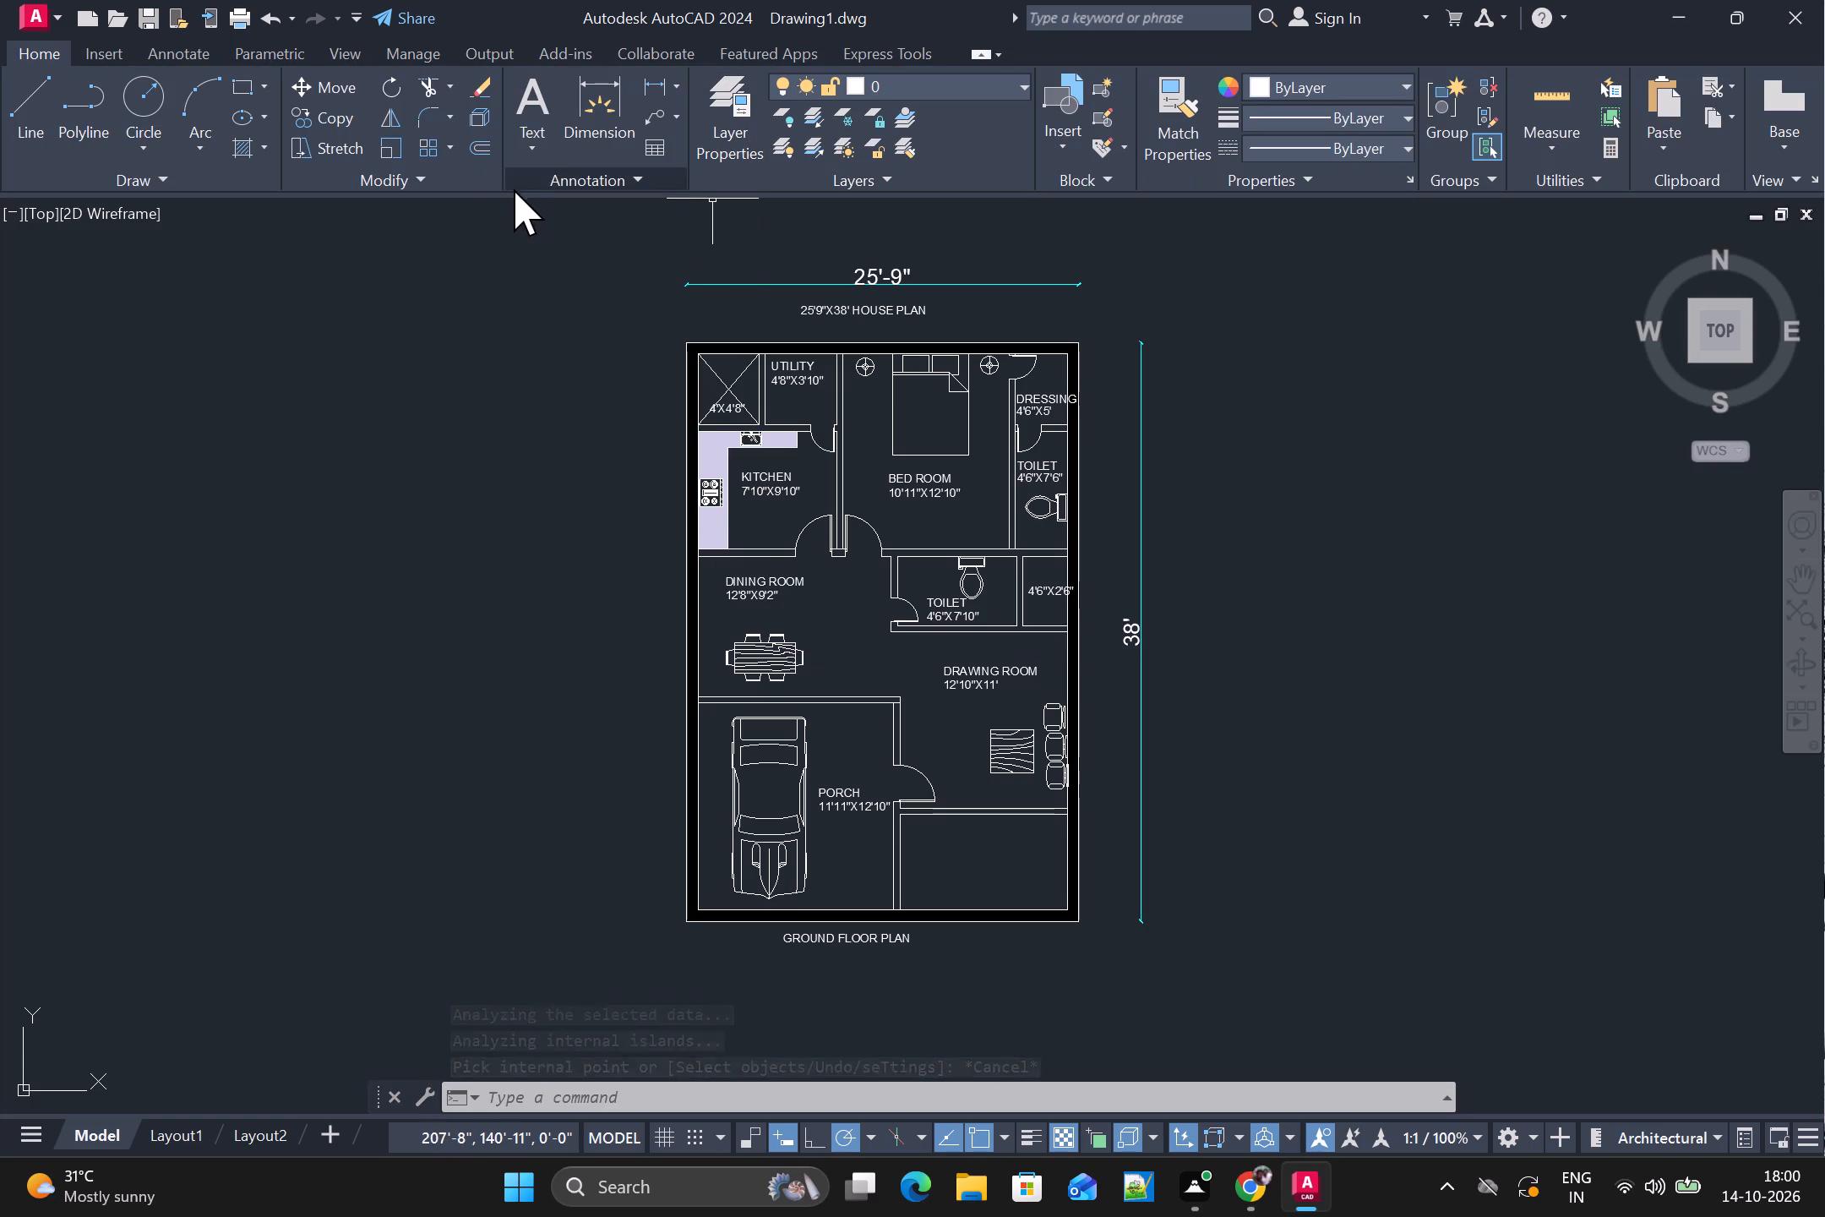
key("space")
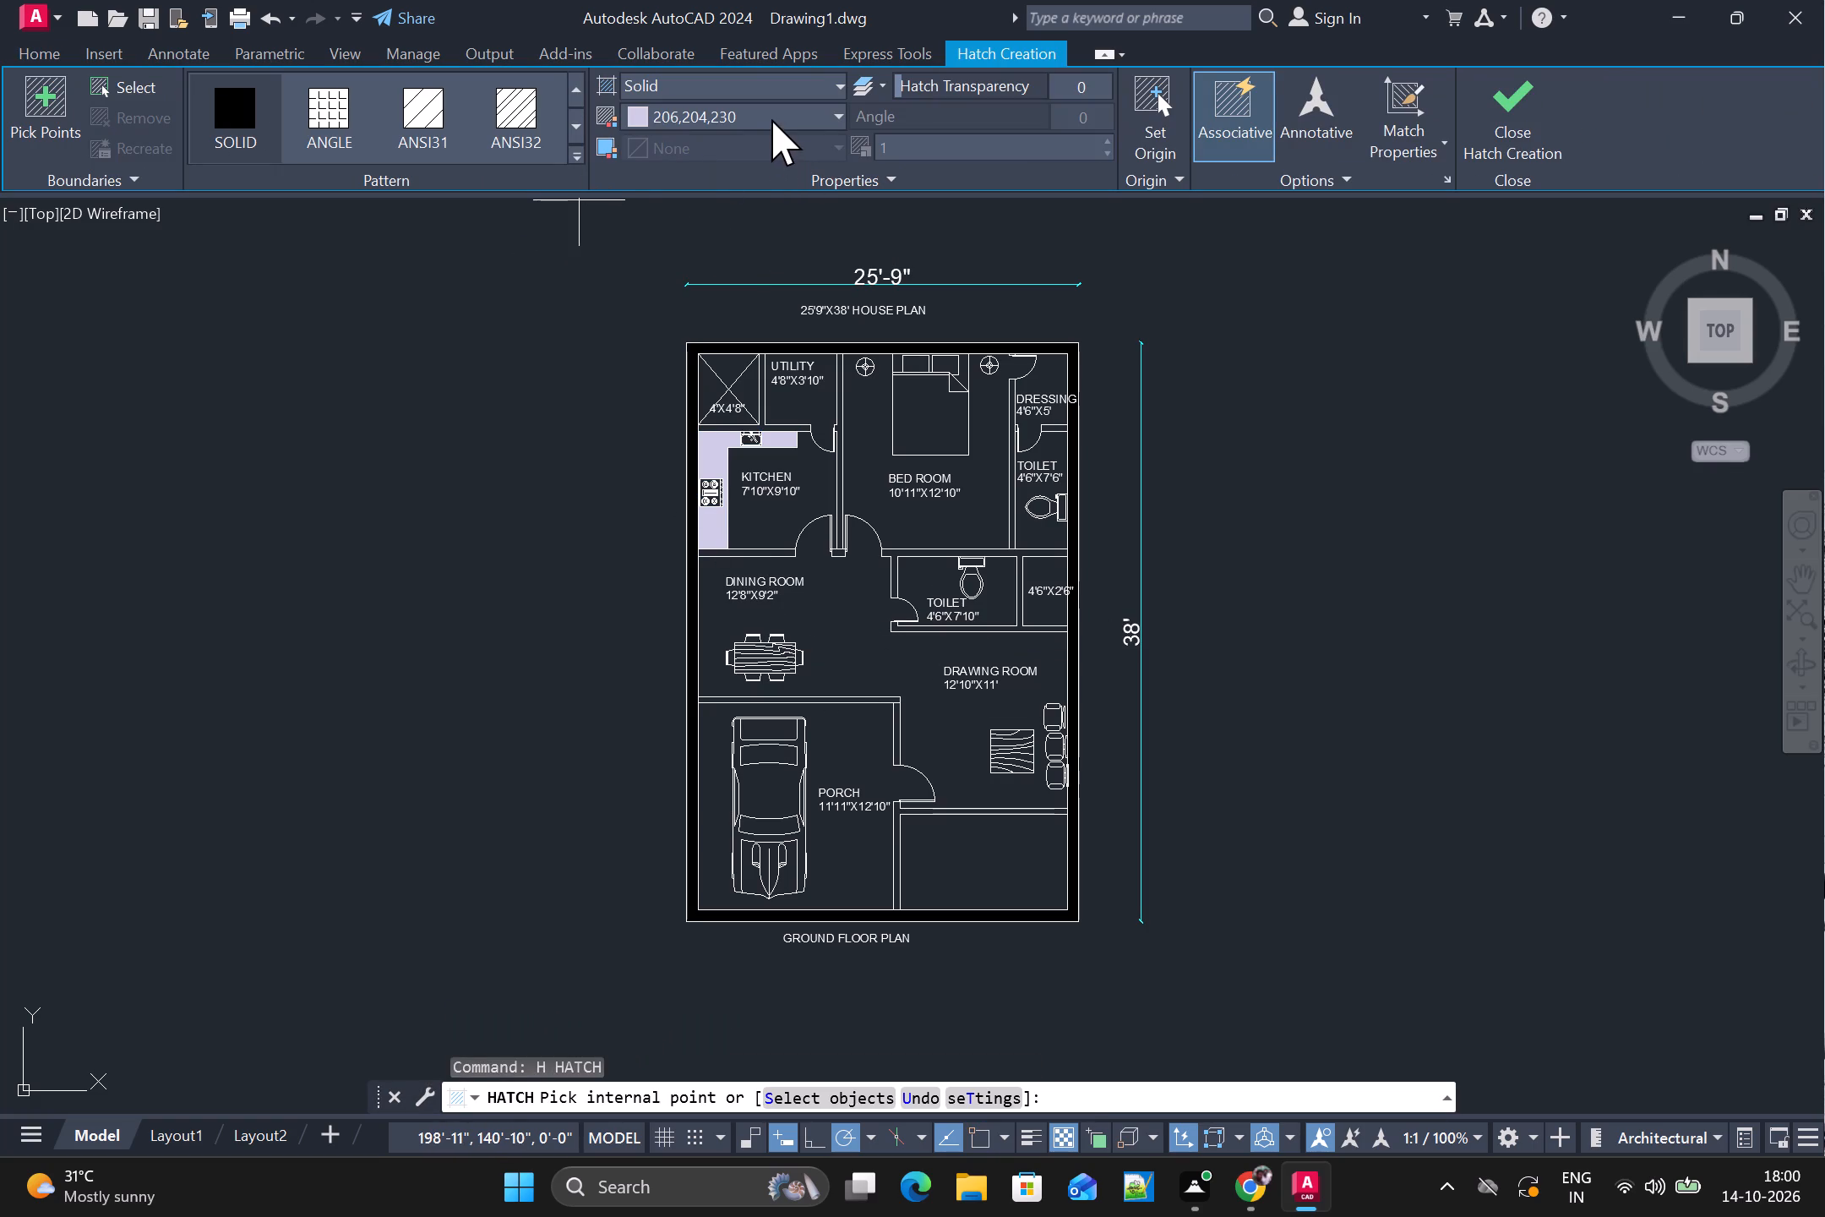
left_click(771, 119)
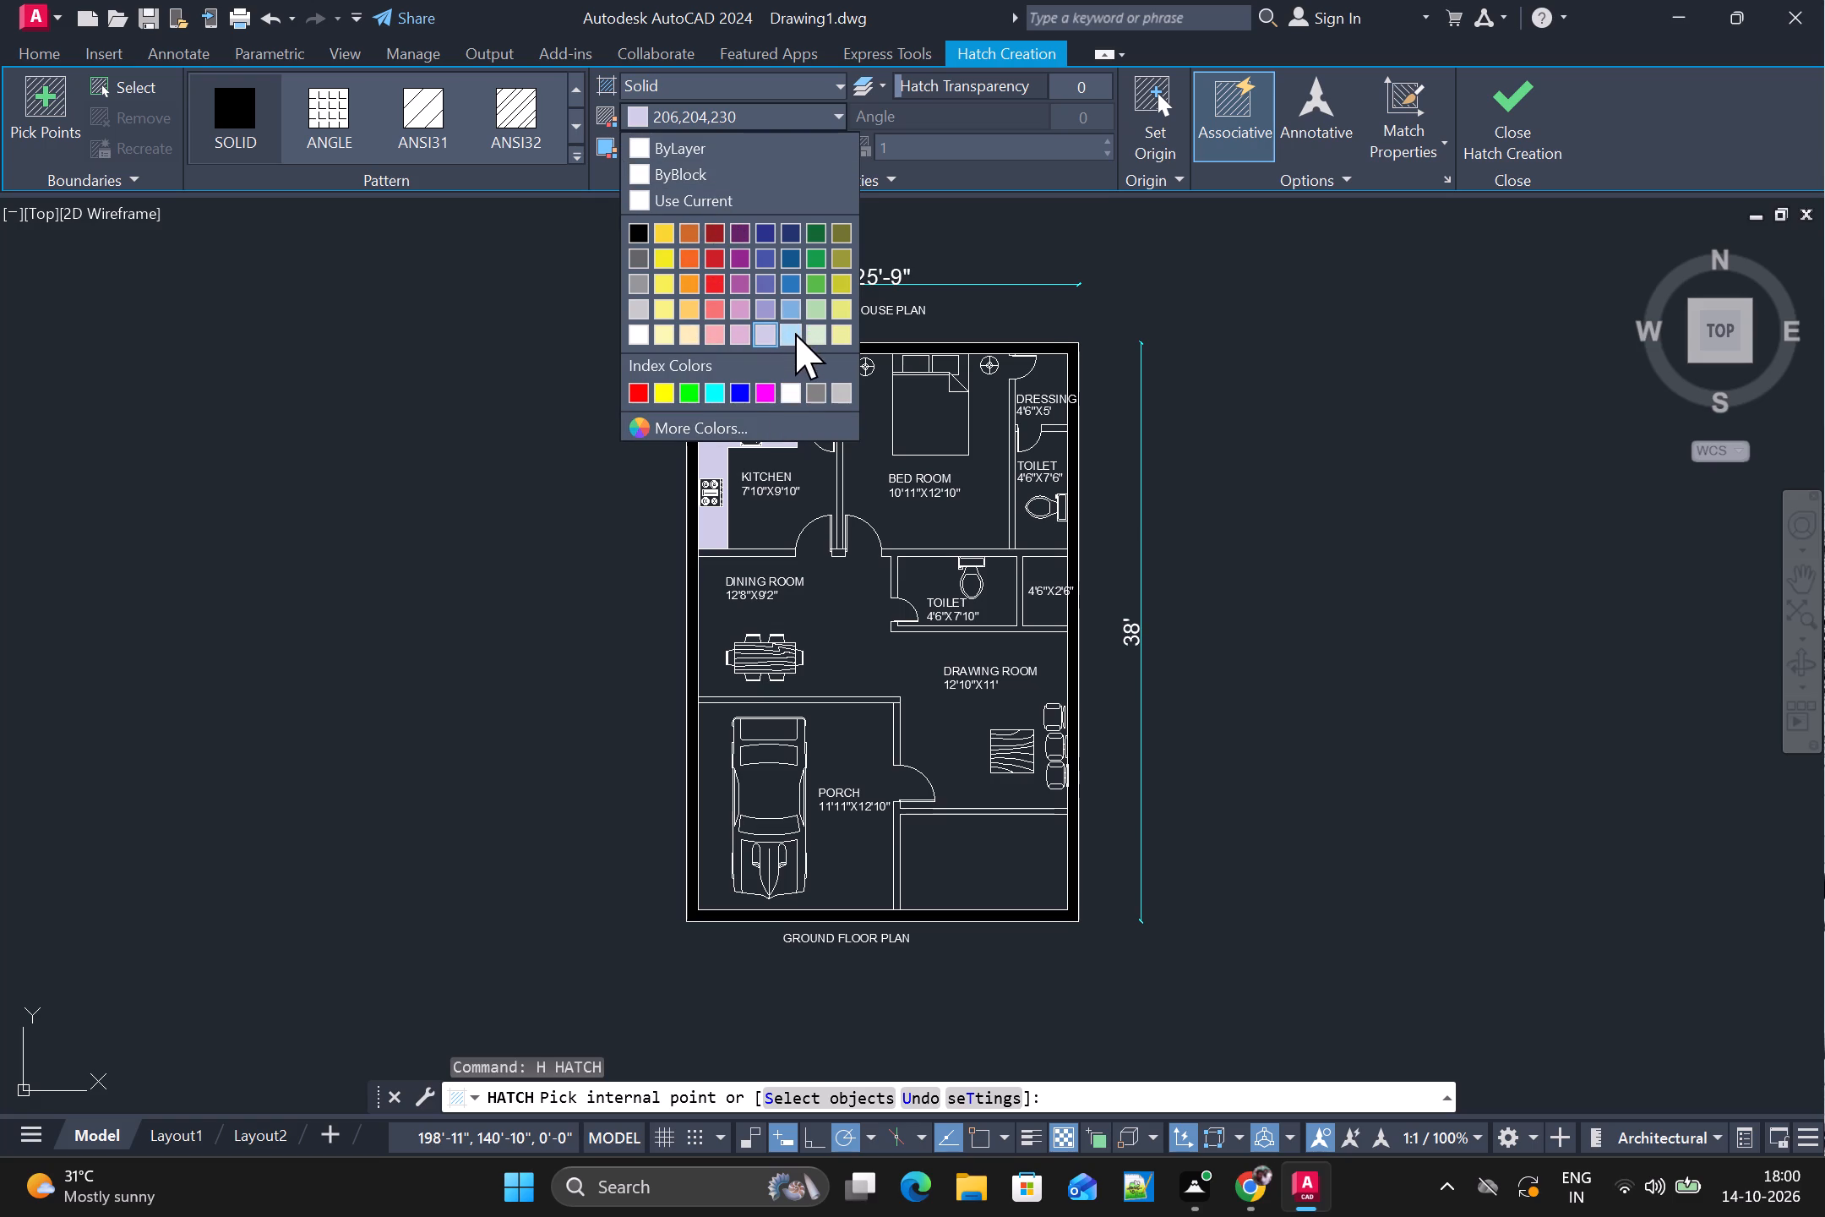
left_click(787, 286)
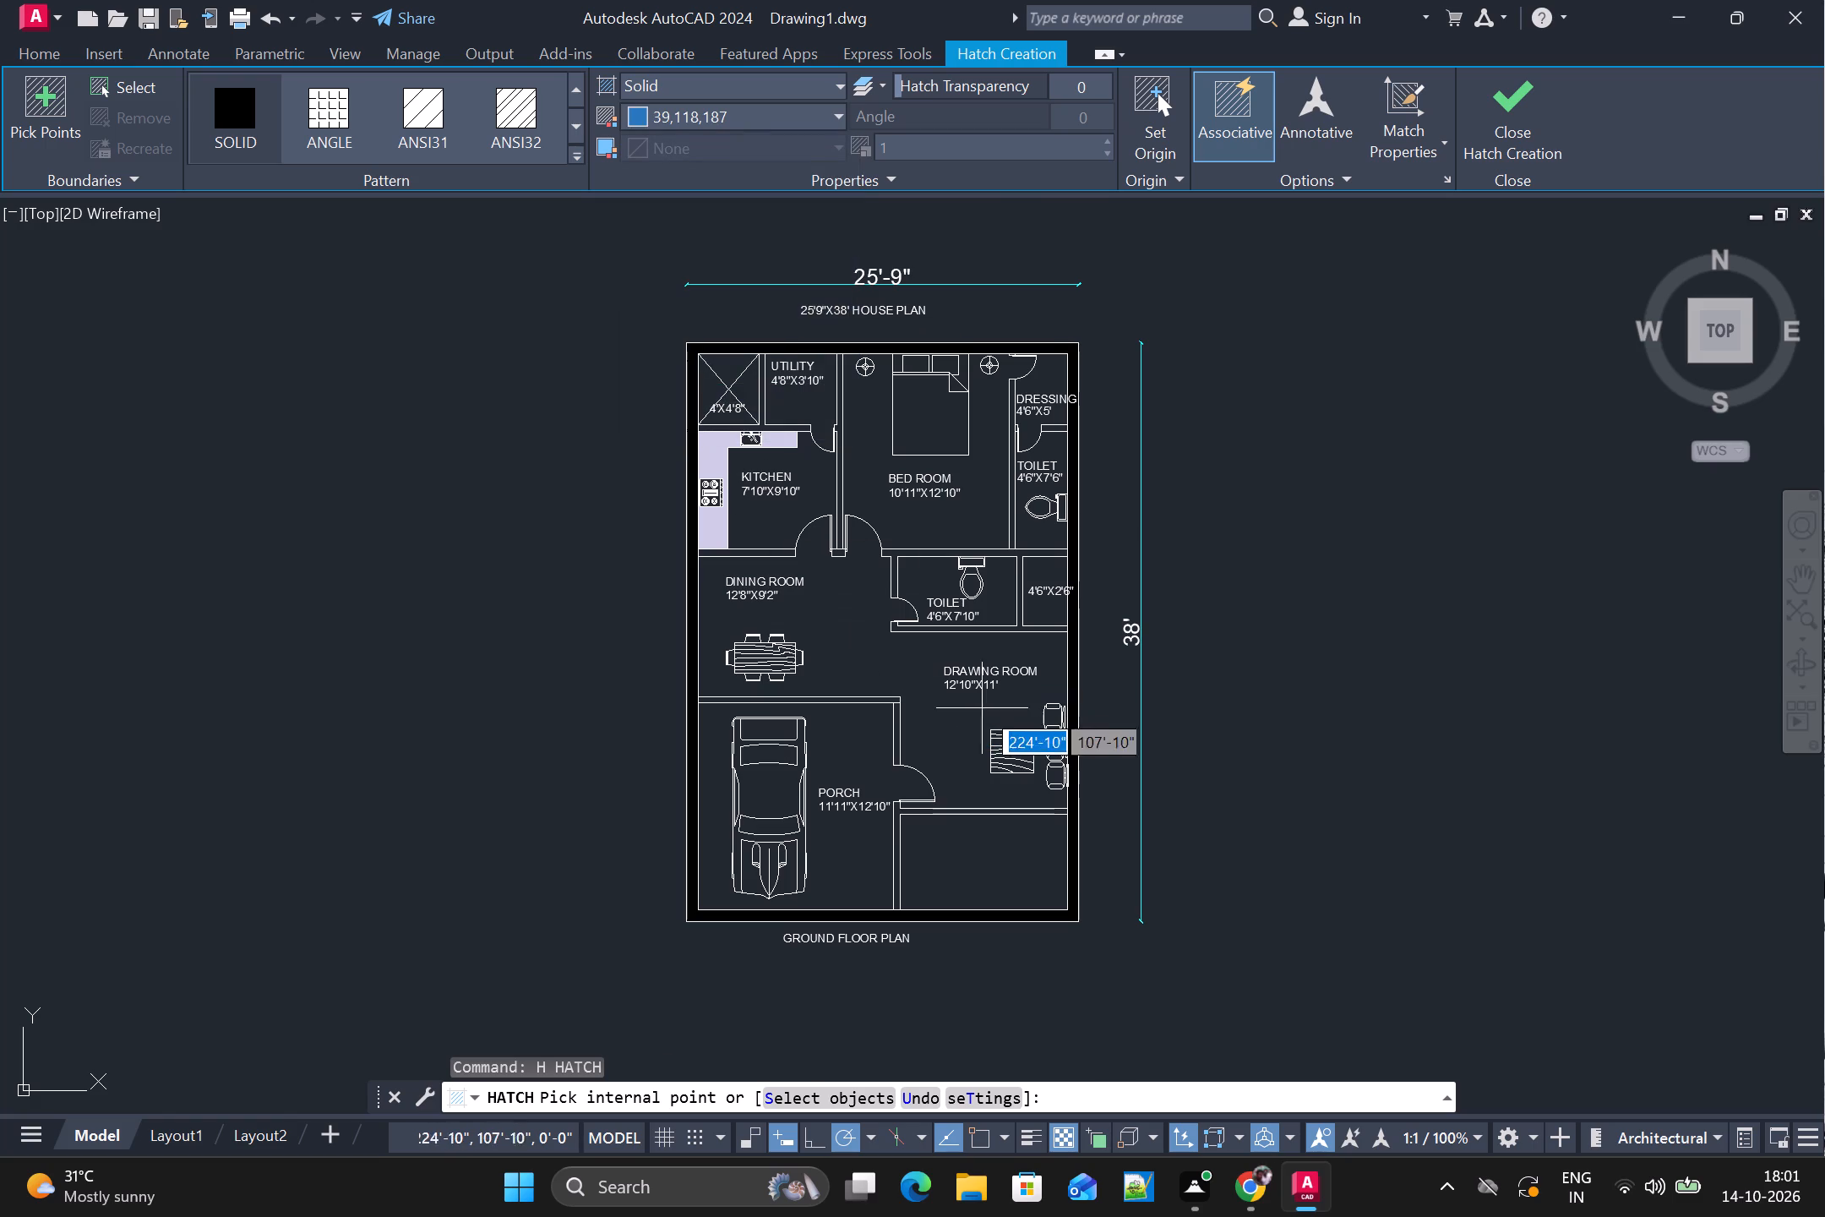
scroll(1025, 747, "up", 2)
left_click(964, 715)
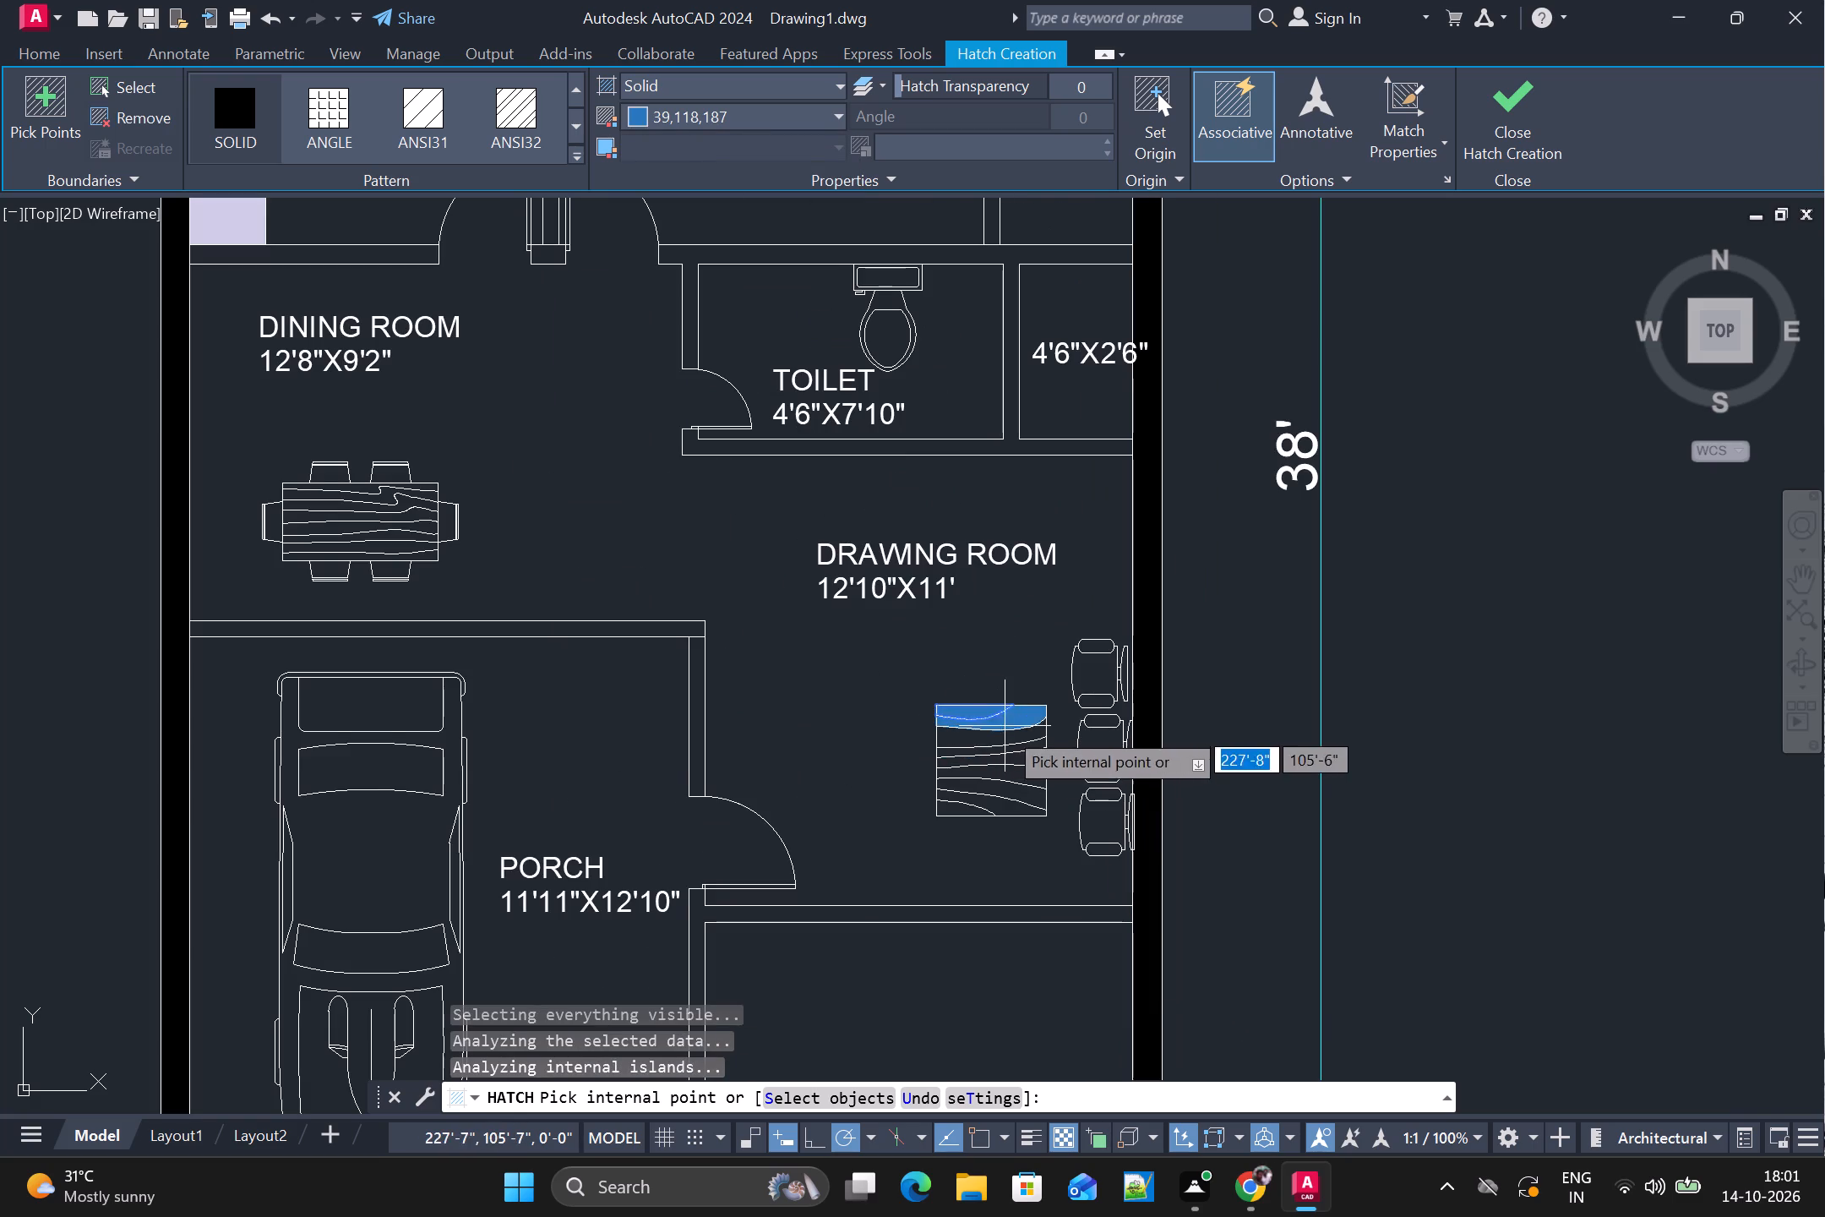
left_click(1005, 729)
left_click(982, 742)
left_click(992, 768)
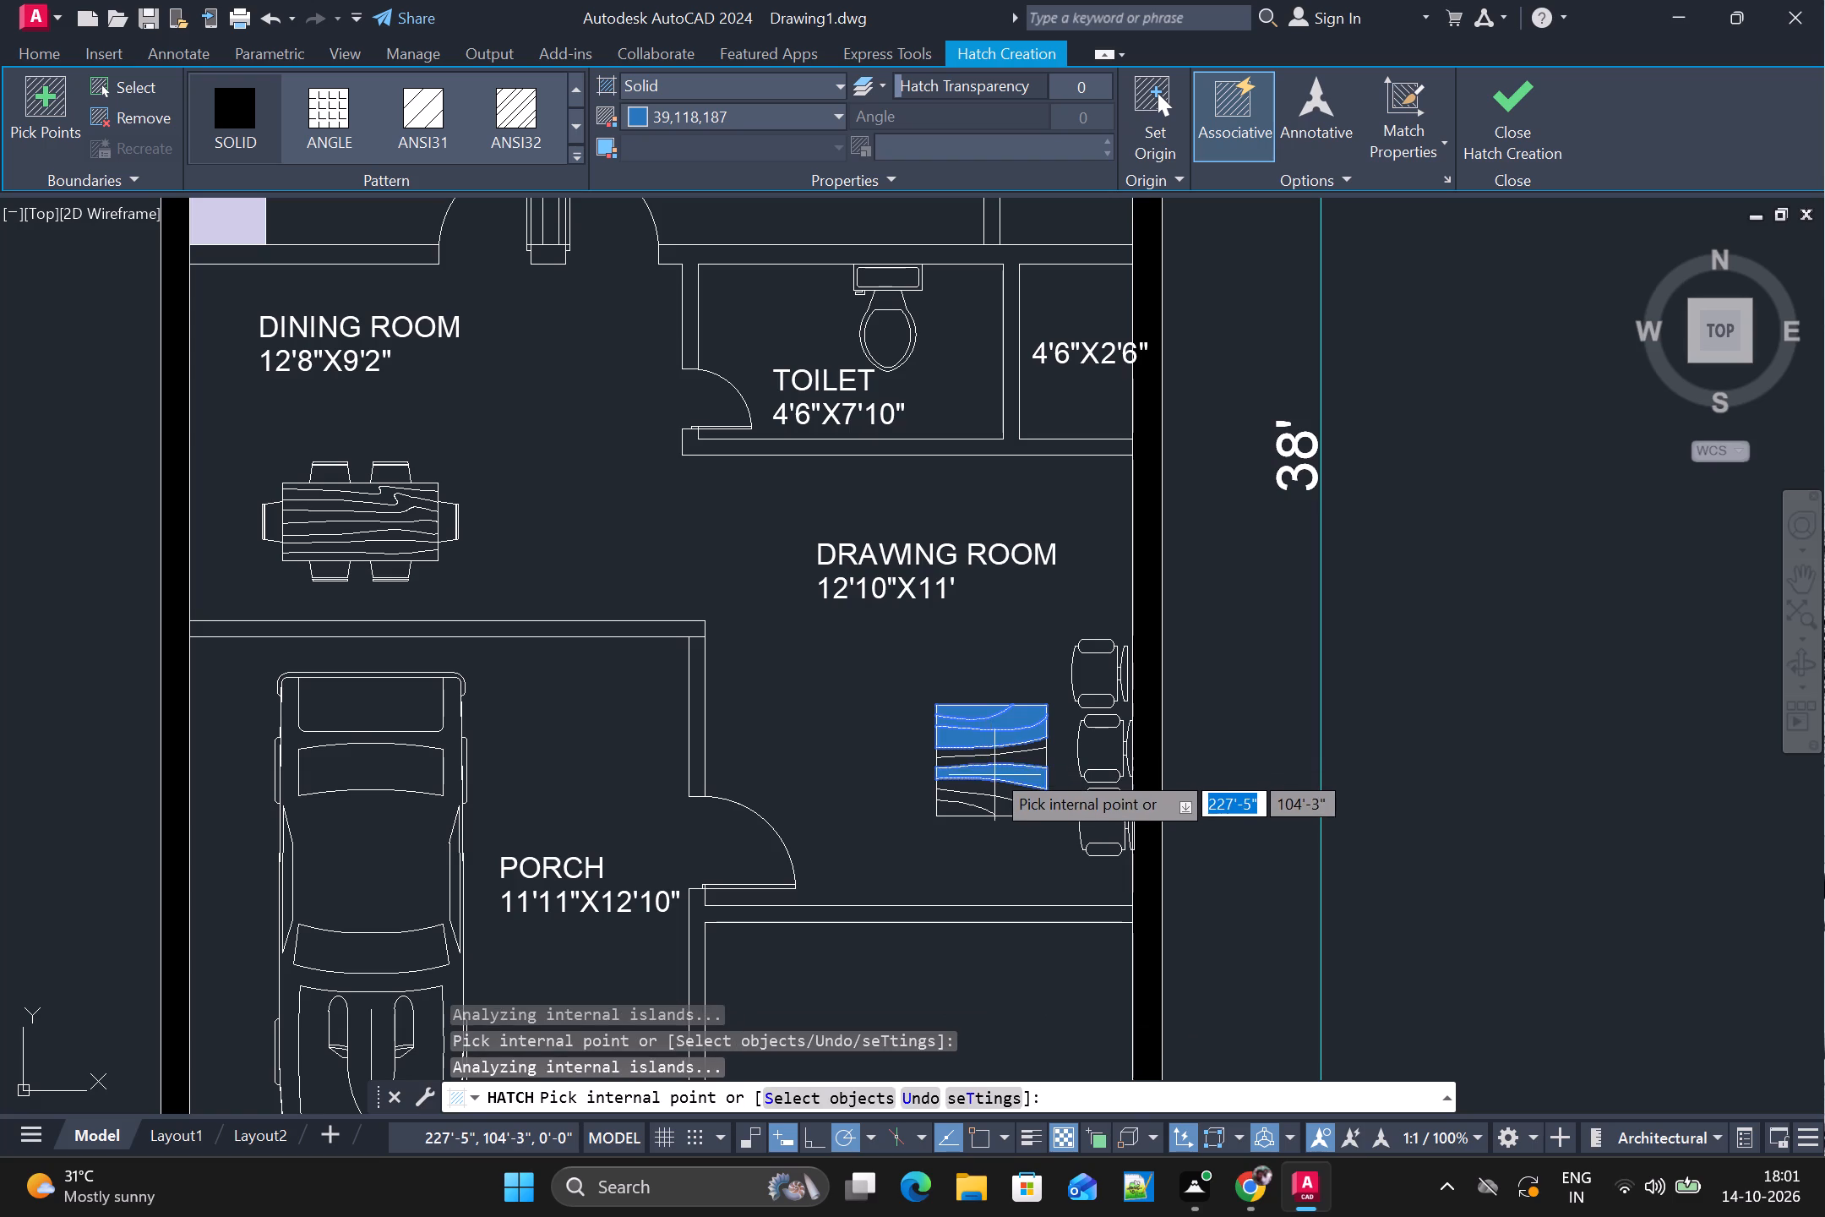
left_click(990, 762)
left_click(978, 756)
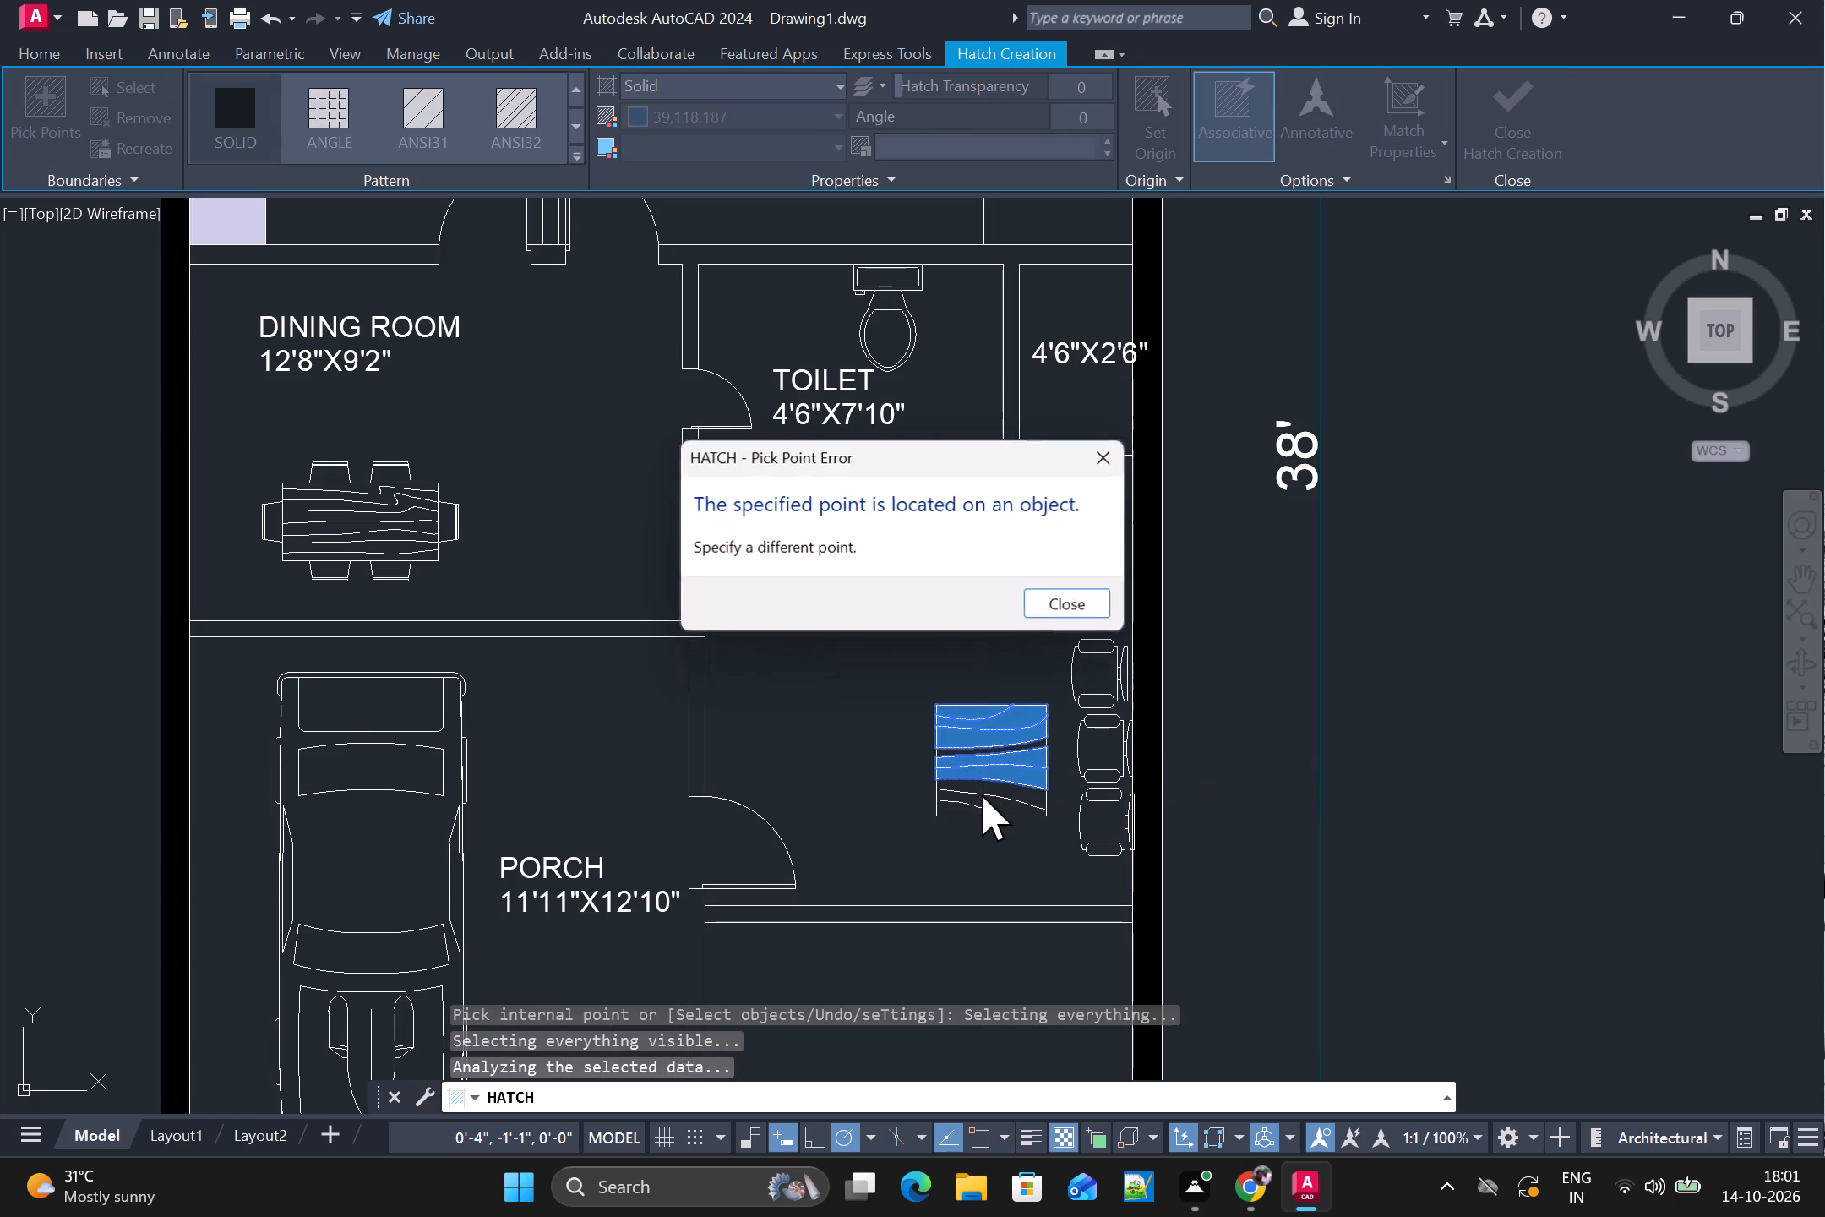
left_click(1054, 610)
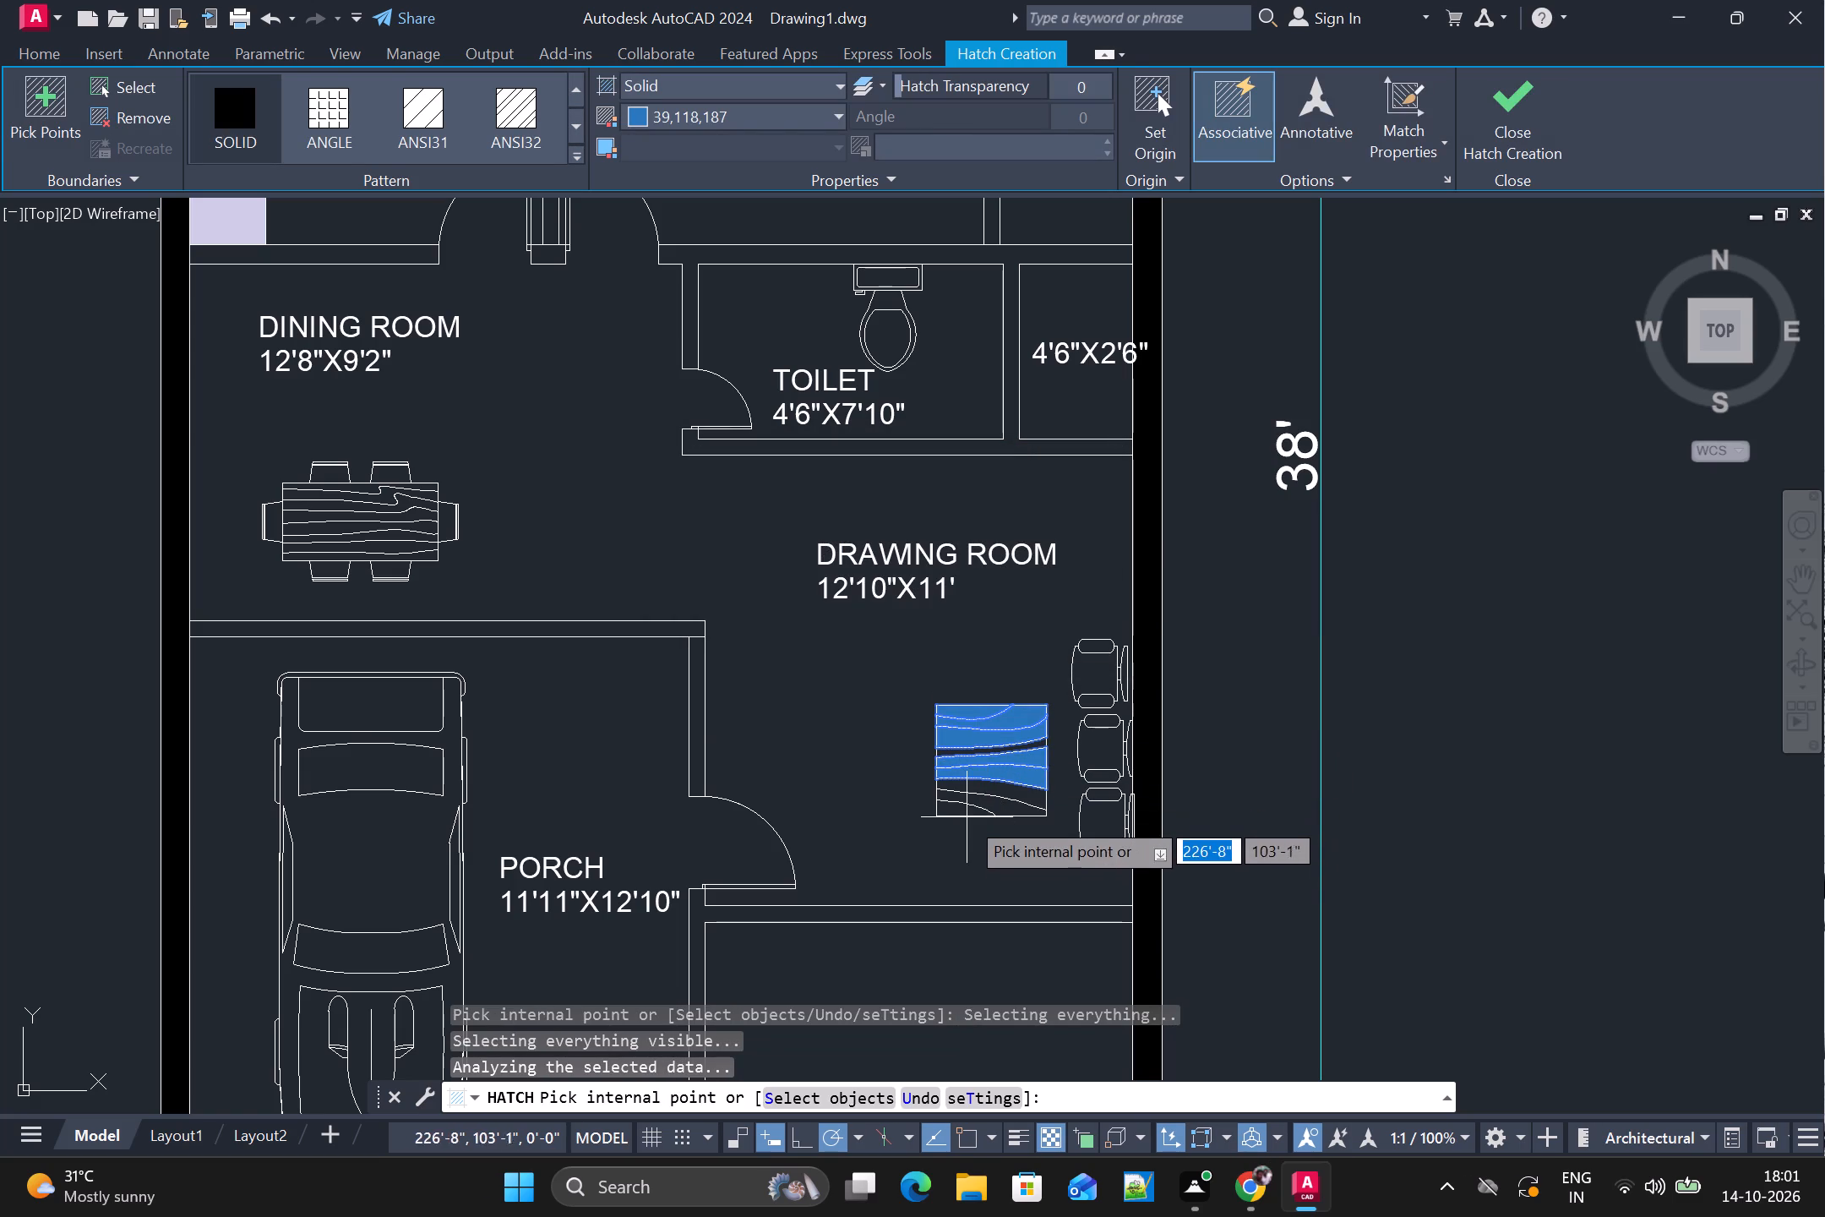
left_click(961, 811)
left_click(977, 799)
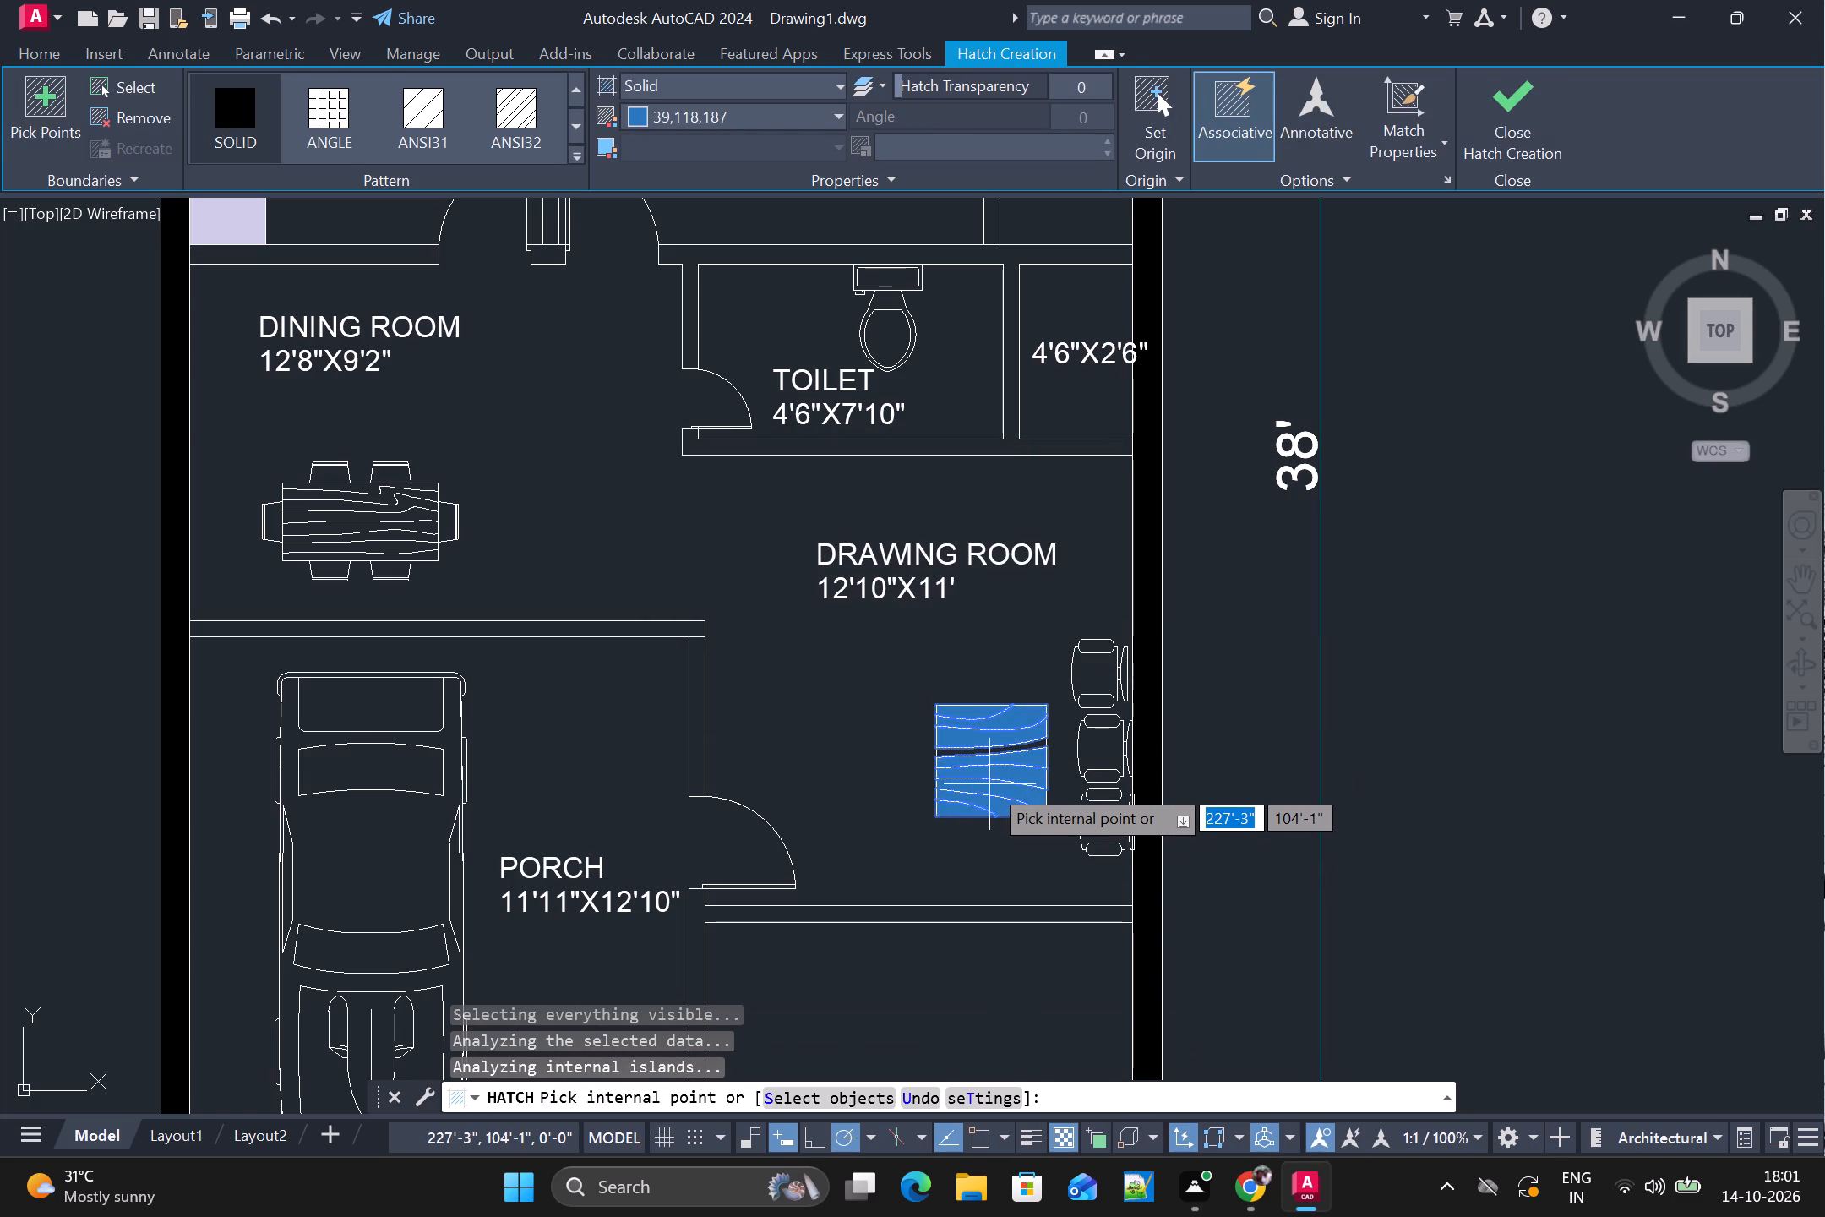
left_click(989, 789)
left_click(985, 754)
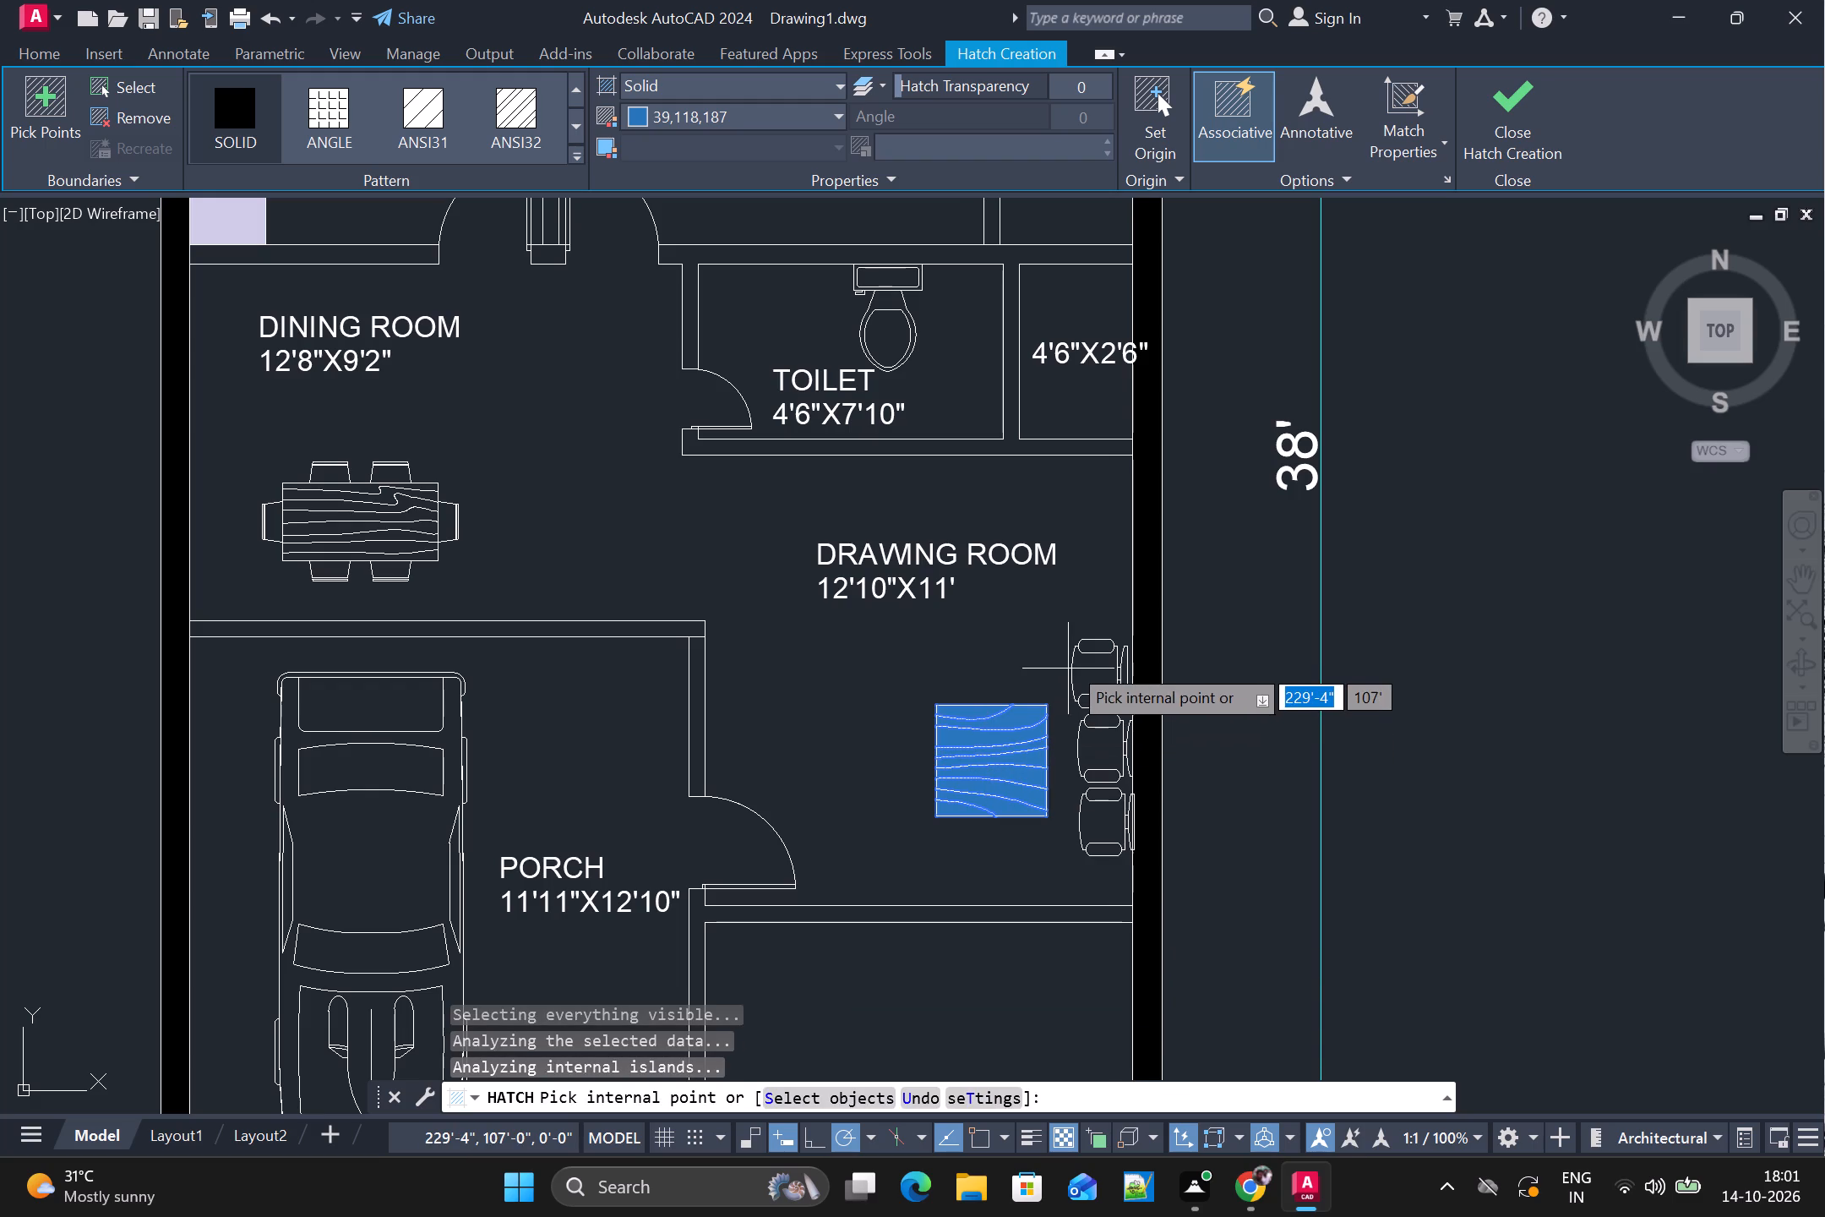
scroll(1057, 672, "down", 1)
scroll(1123, 691, "up", 1)
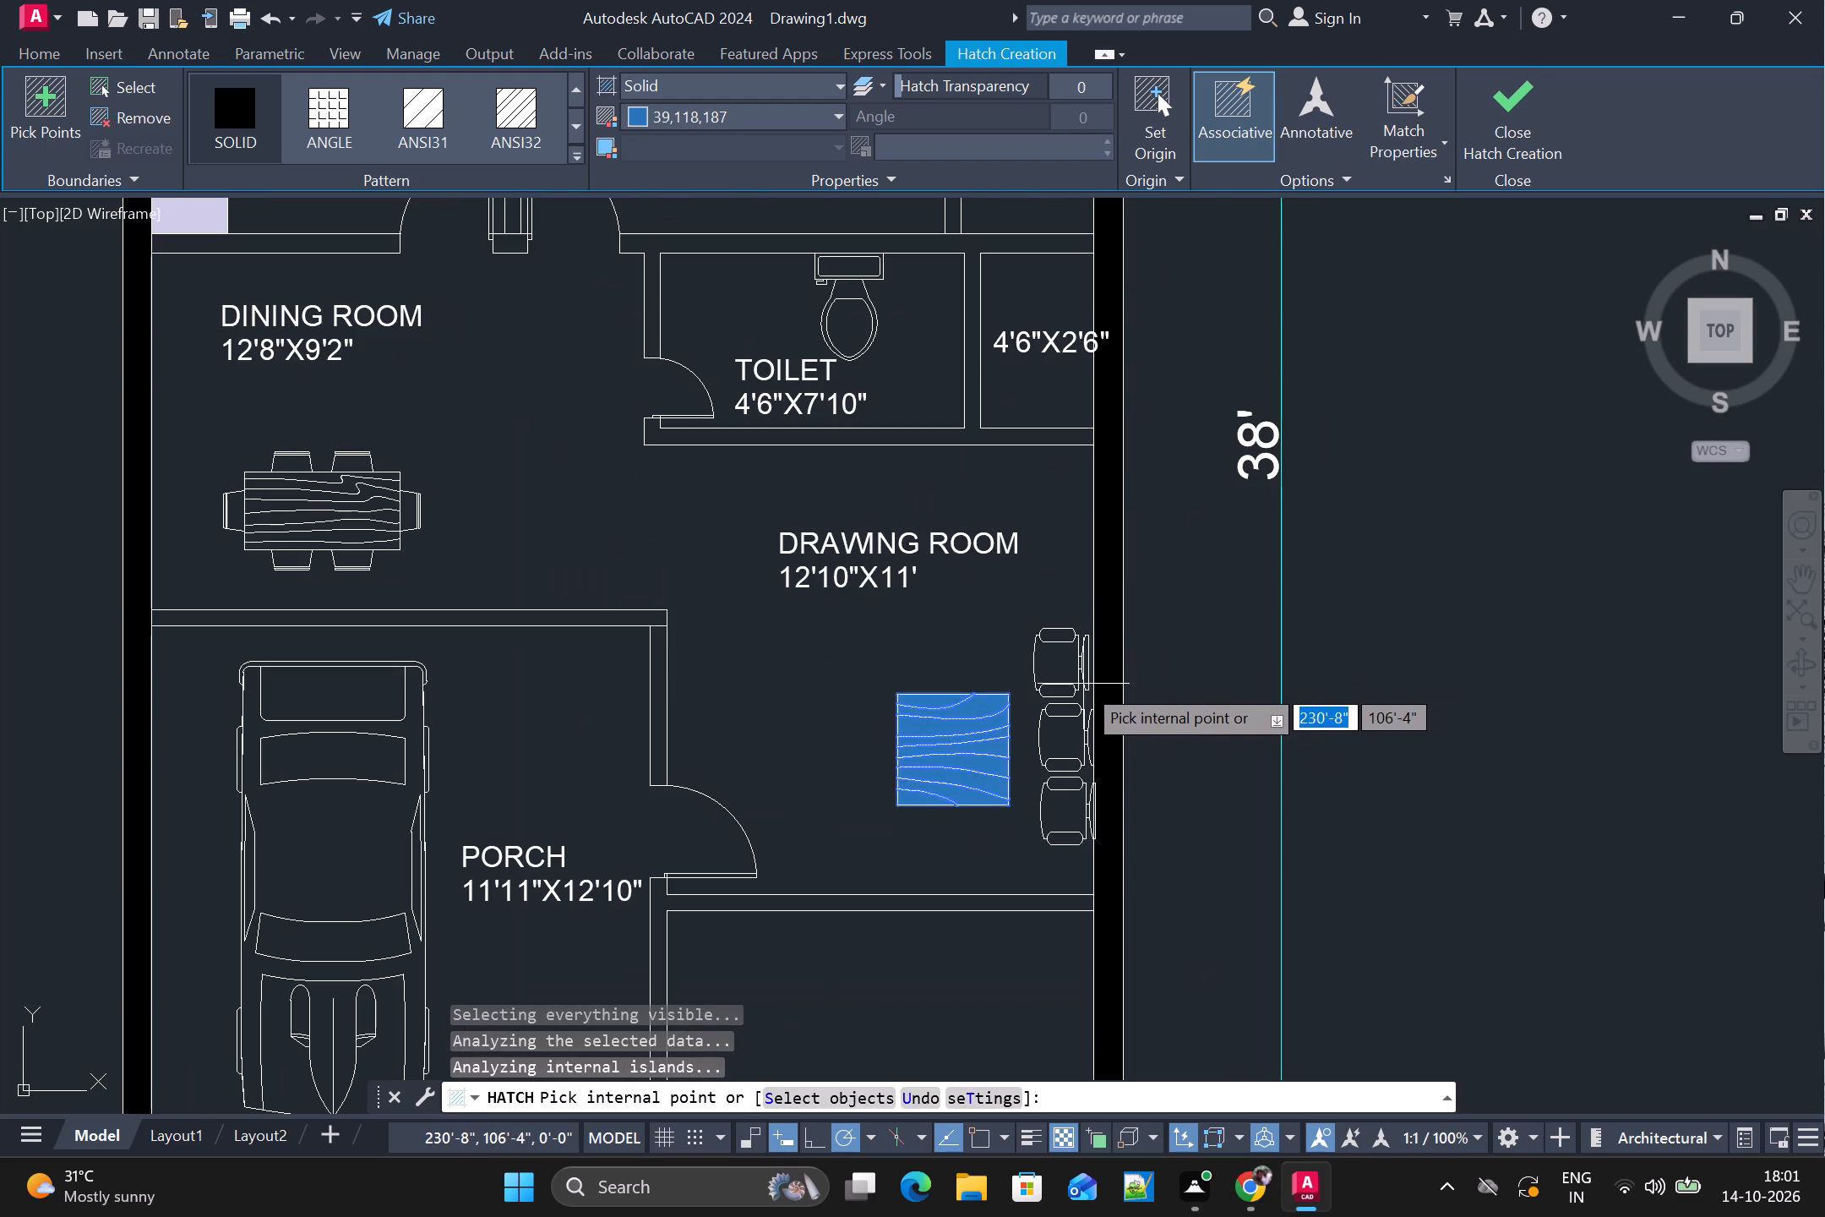
scroll(1047, 794, "down", 1)
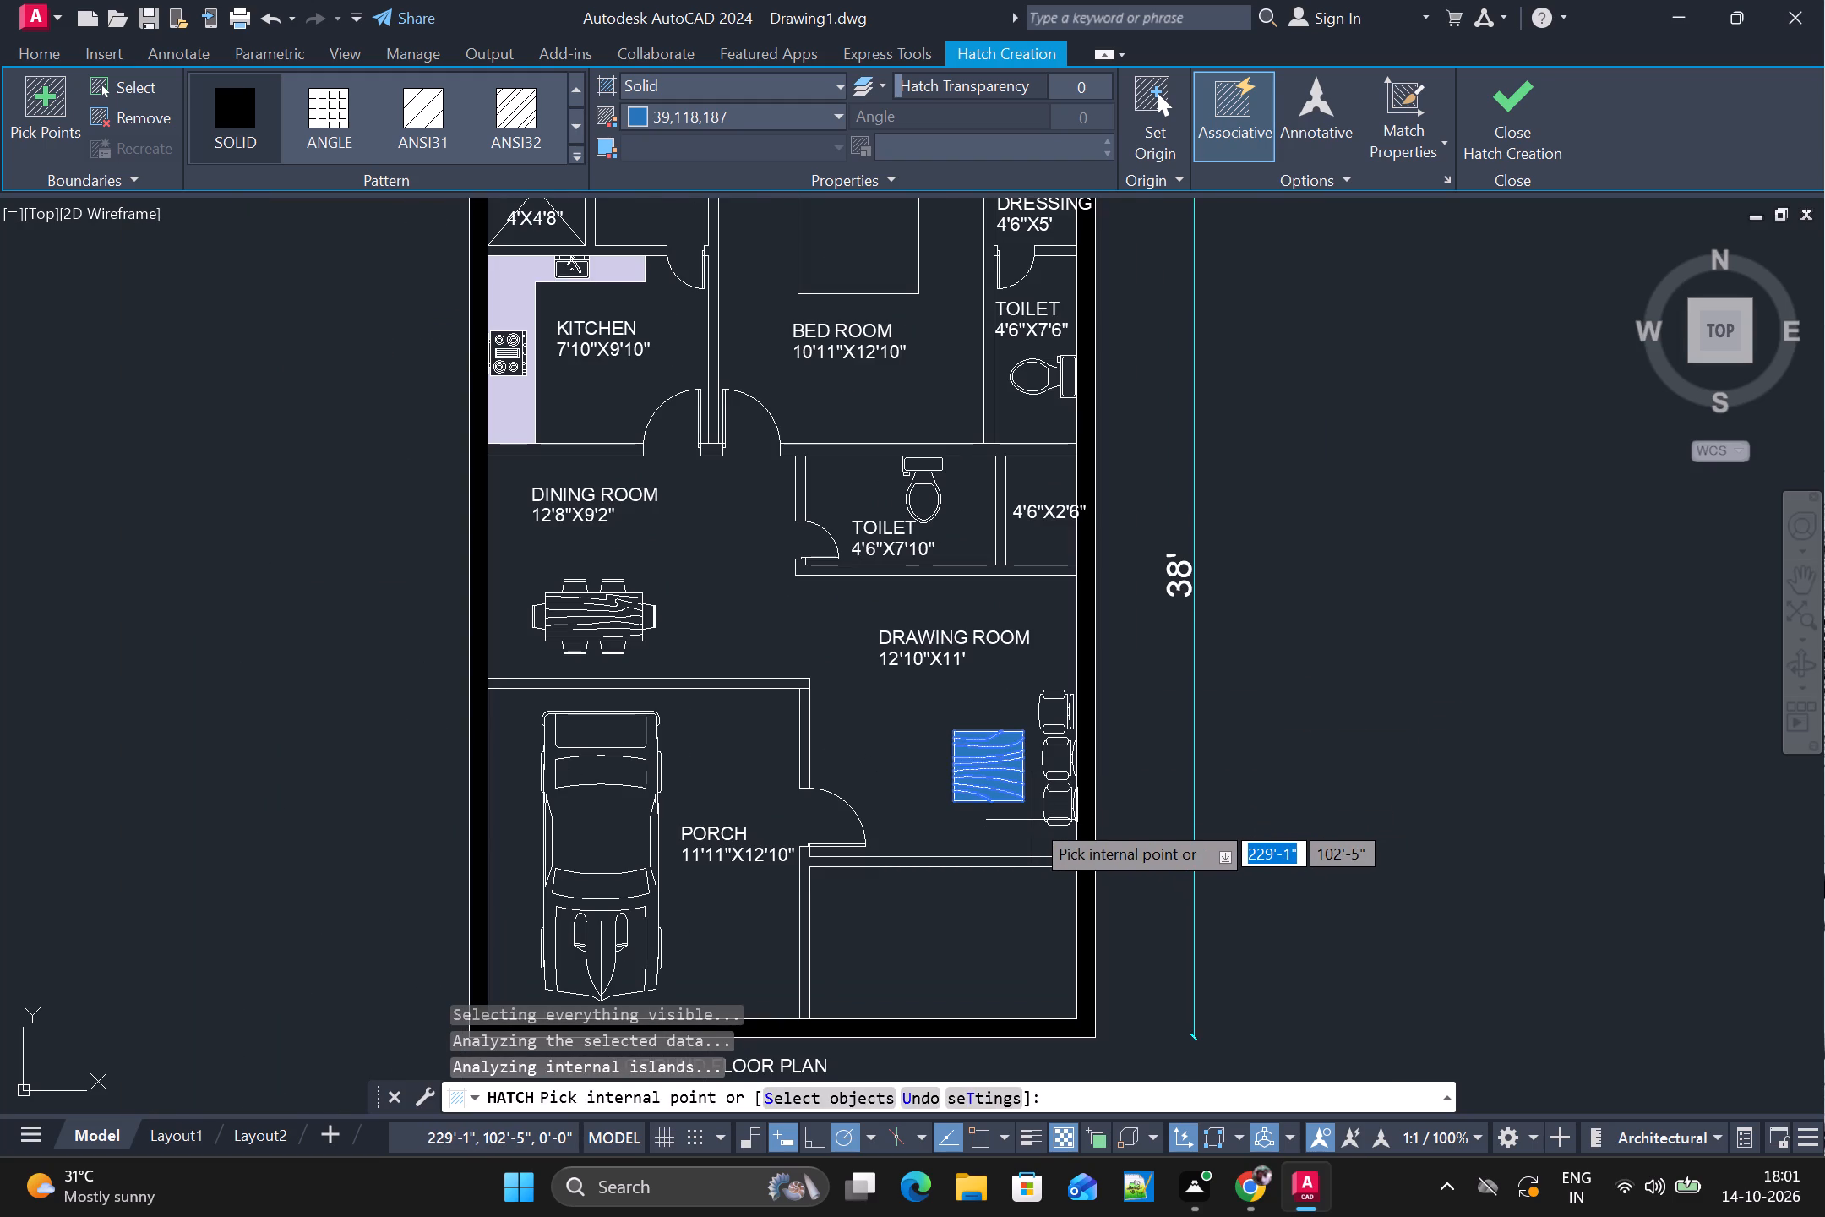
key("Escape")
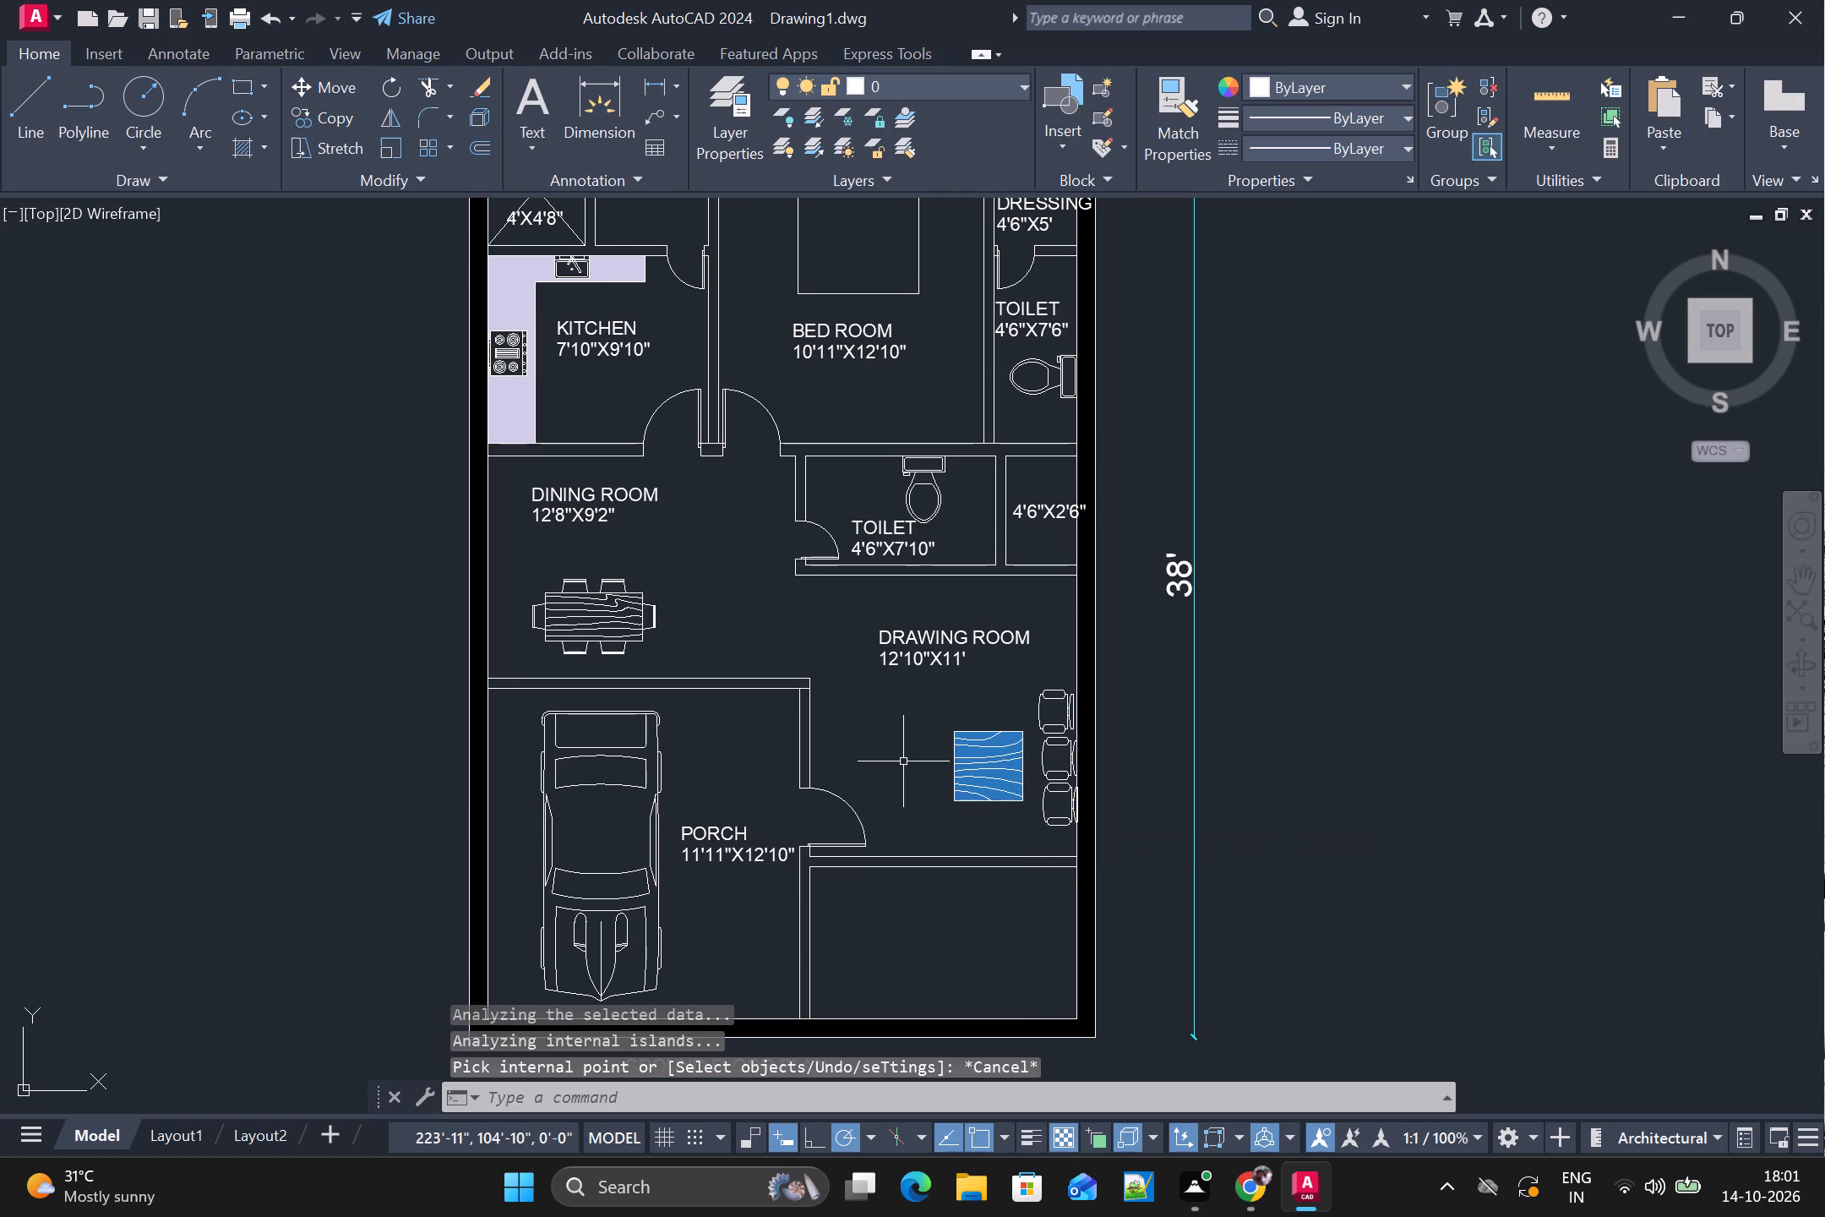
Start a SOLID hatch in colour 0,0,0 and fill the connected walls around the 4'6"X7'10" toilet and the 4'6"X2'6" space.
key("space")
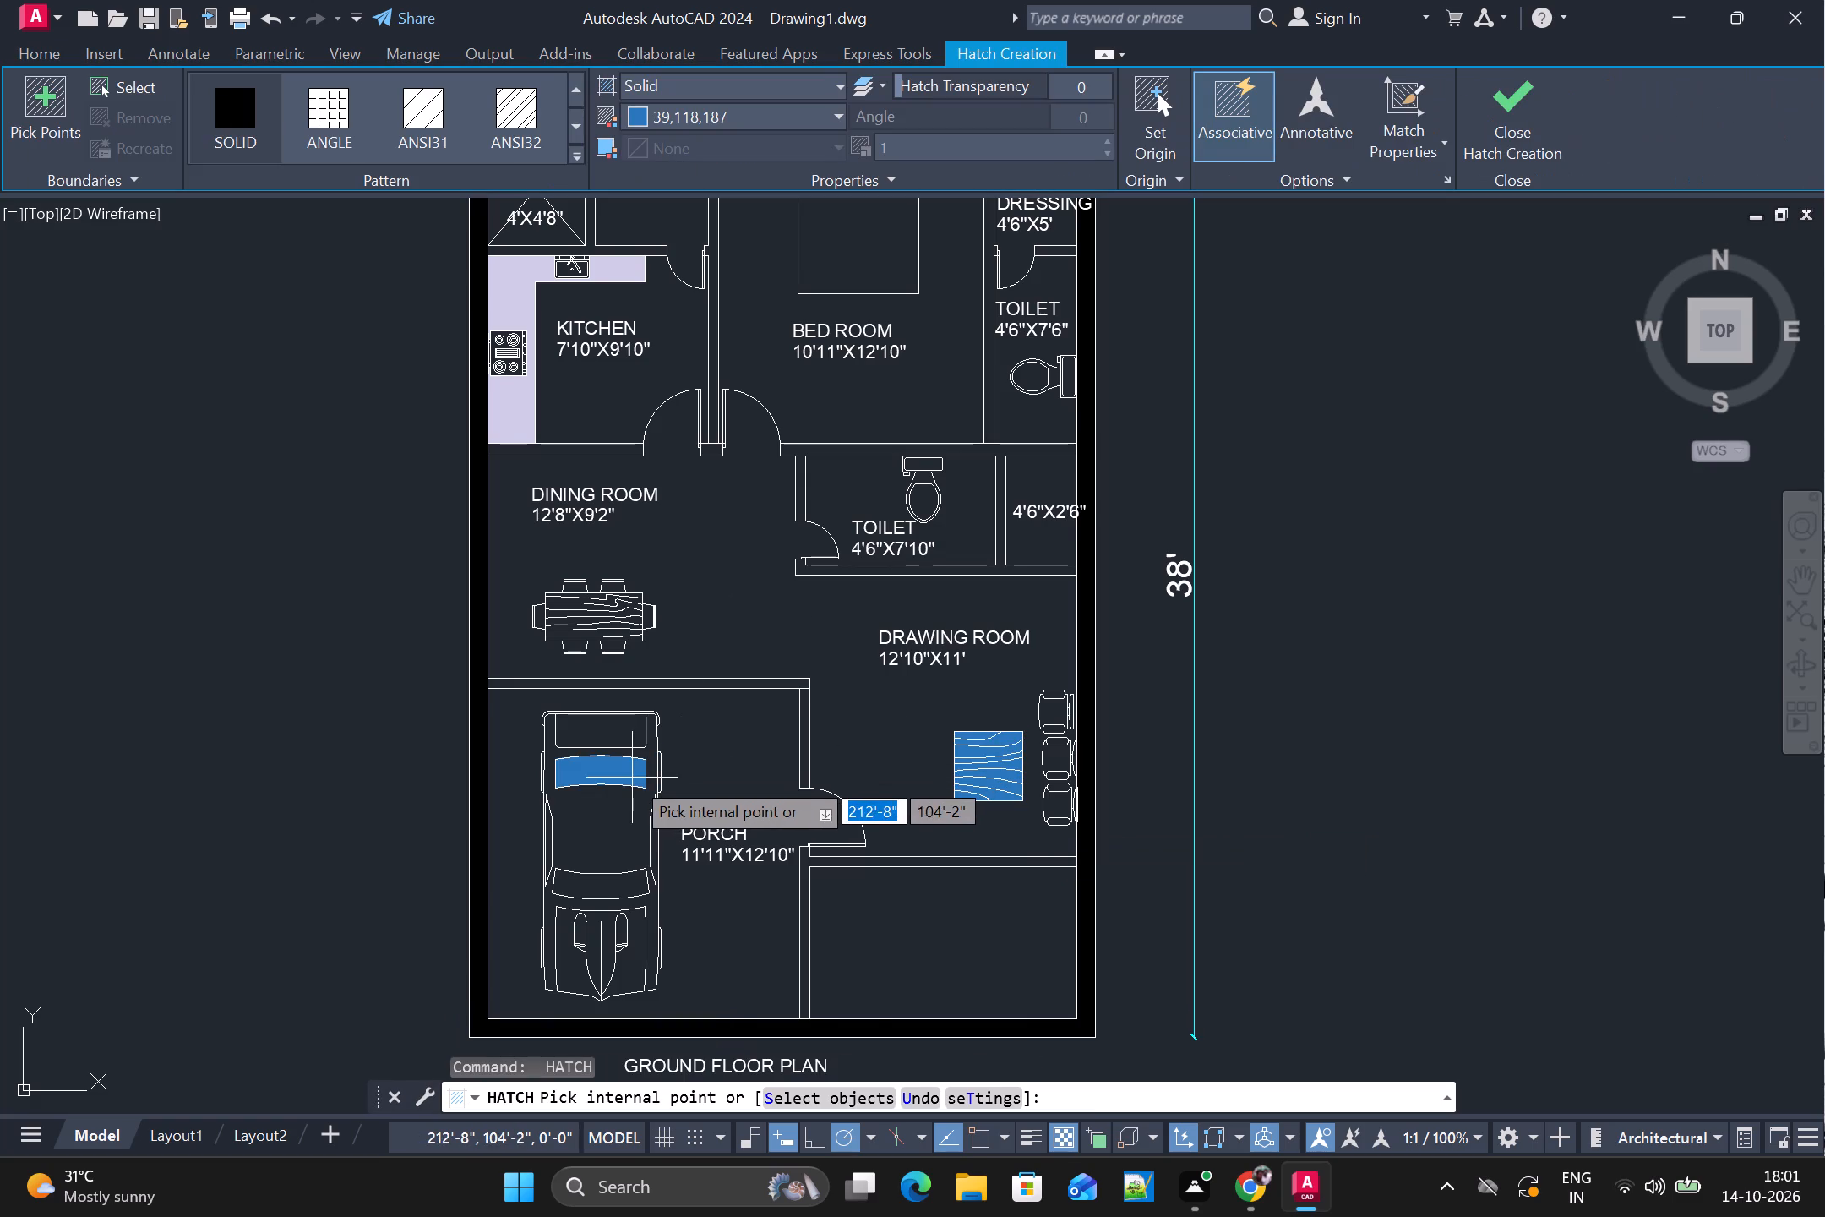
left_click(1522, 117)
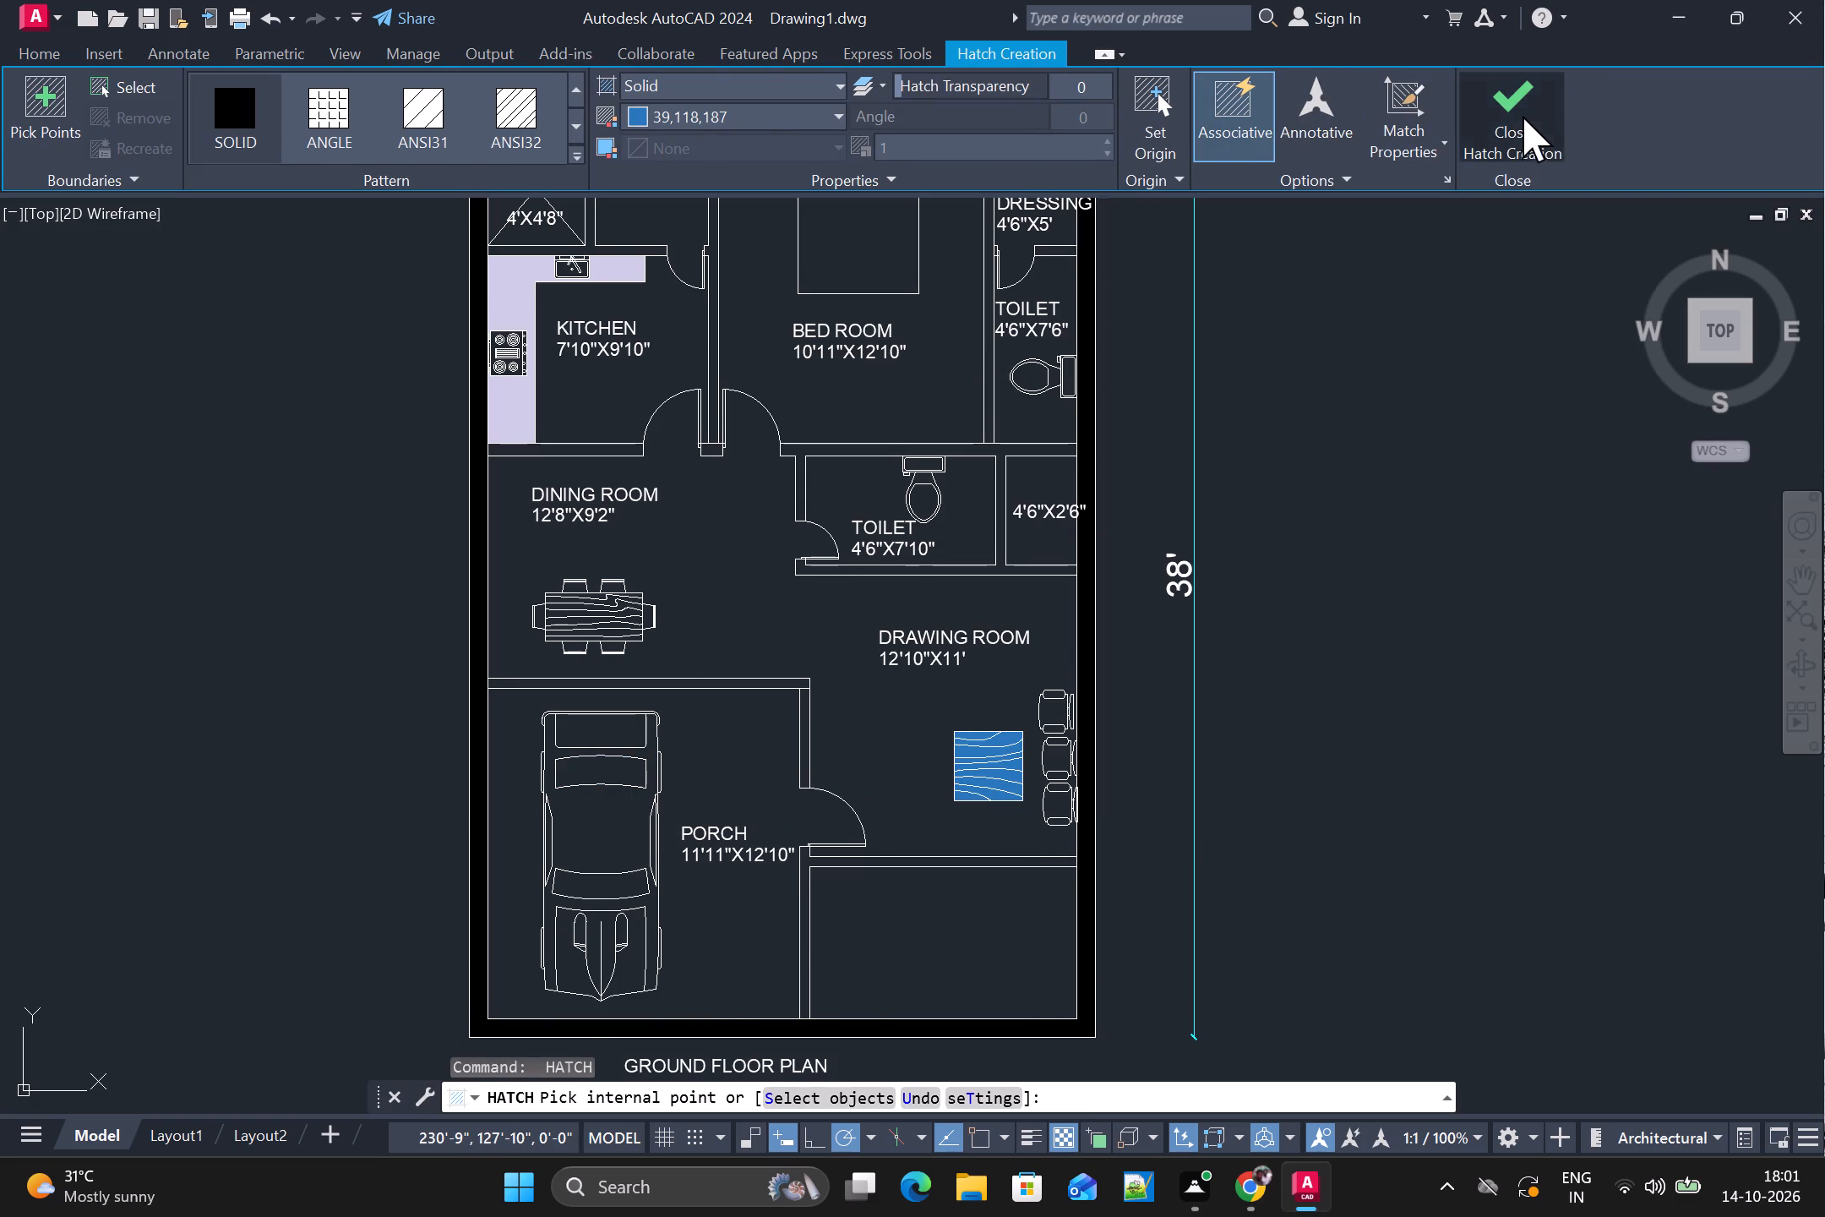
key("h")
key("space")
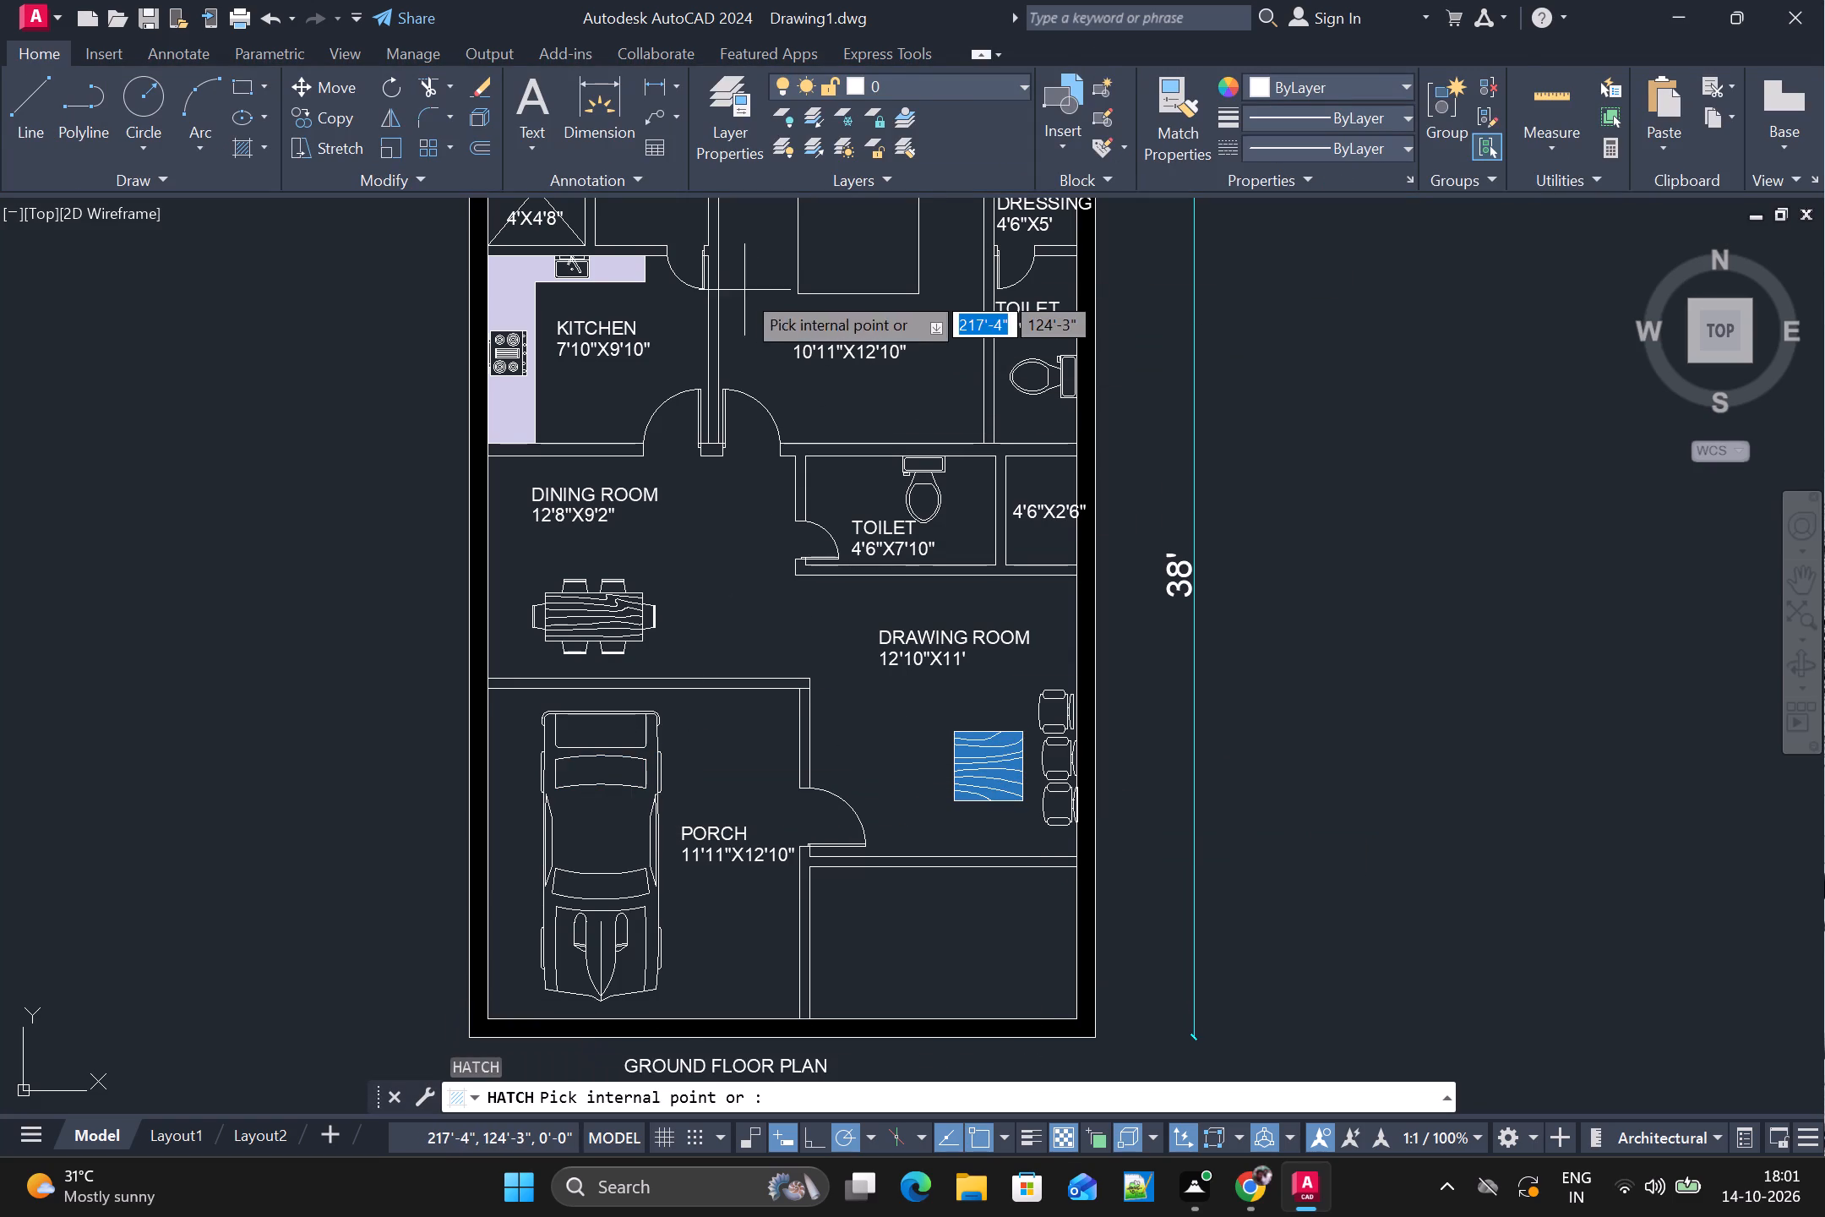
left_click(818, 117)
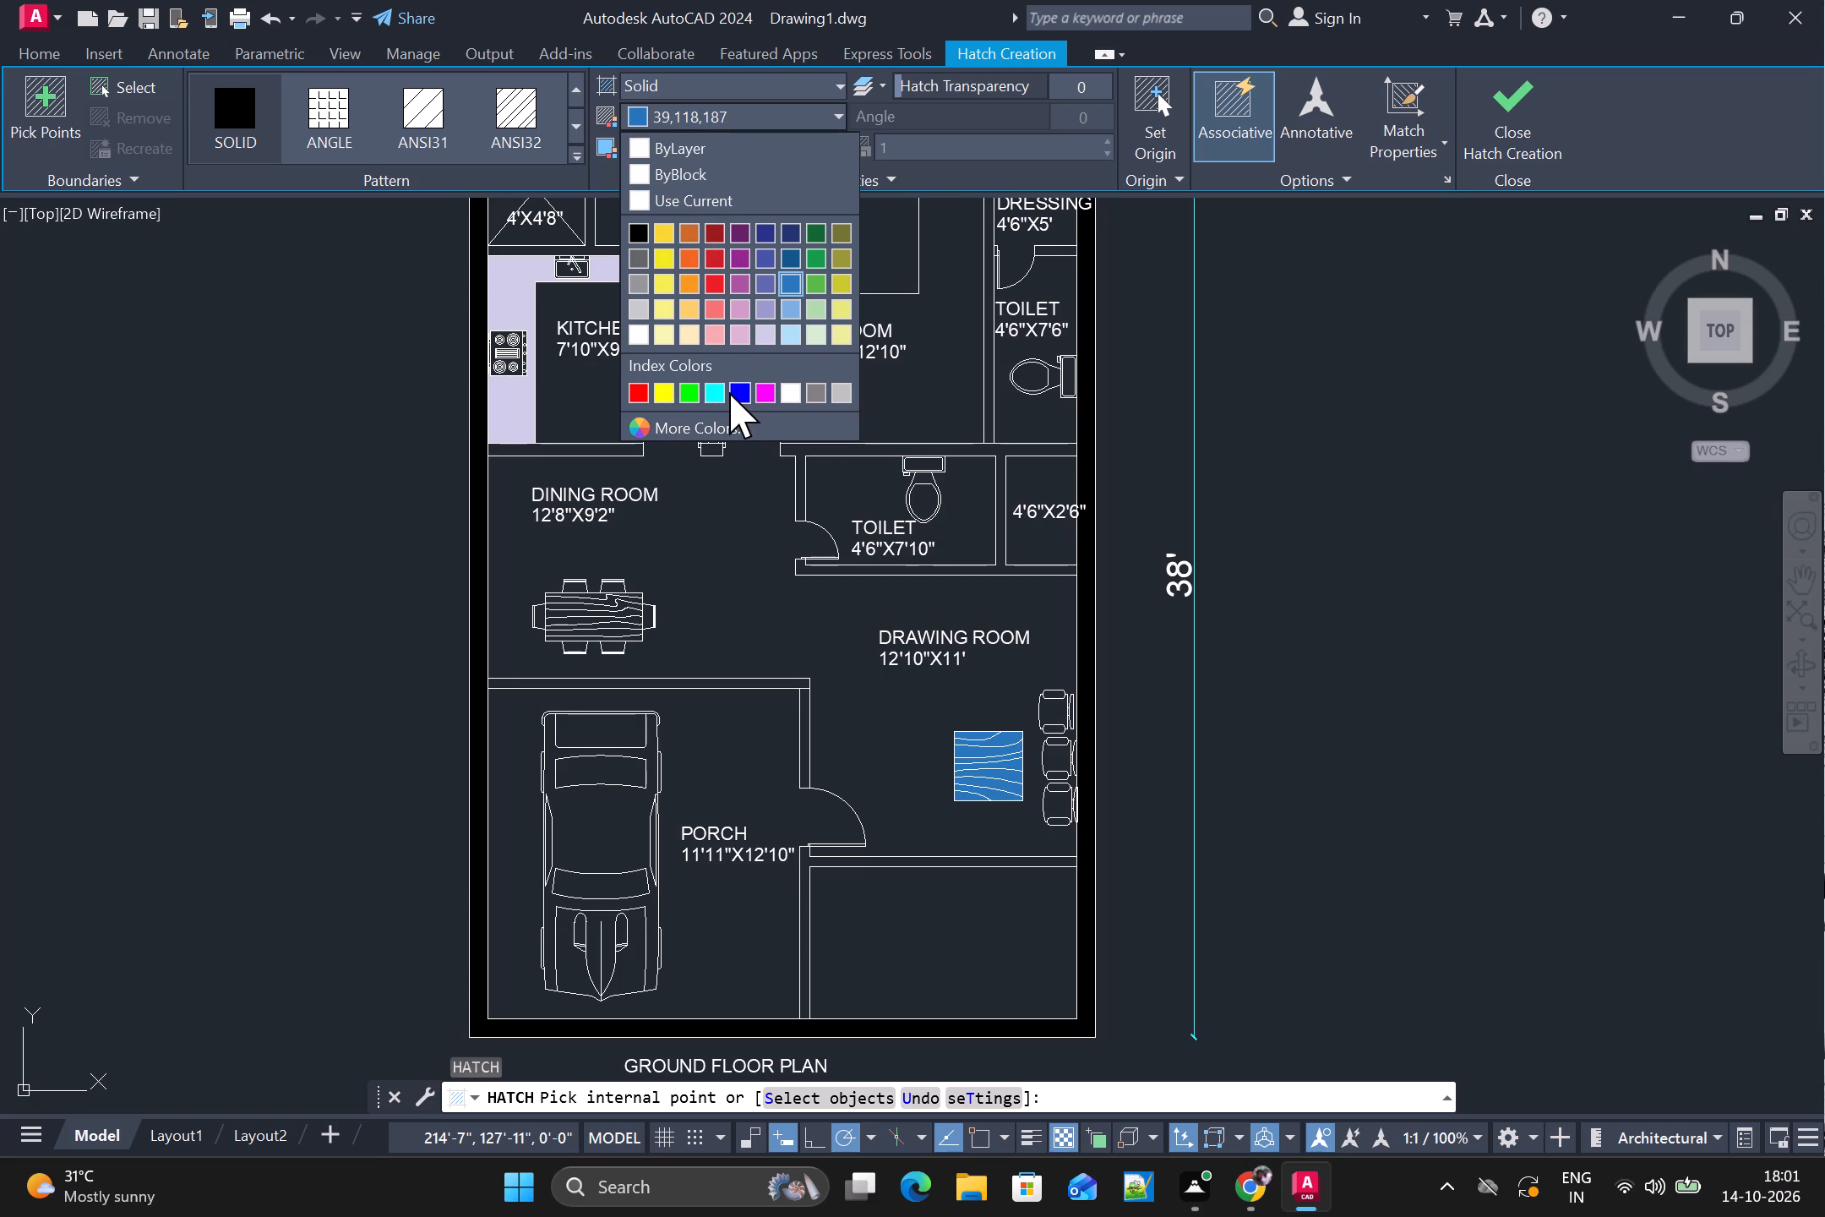
left_click(641, 228)
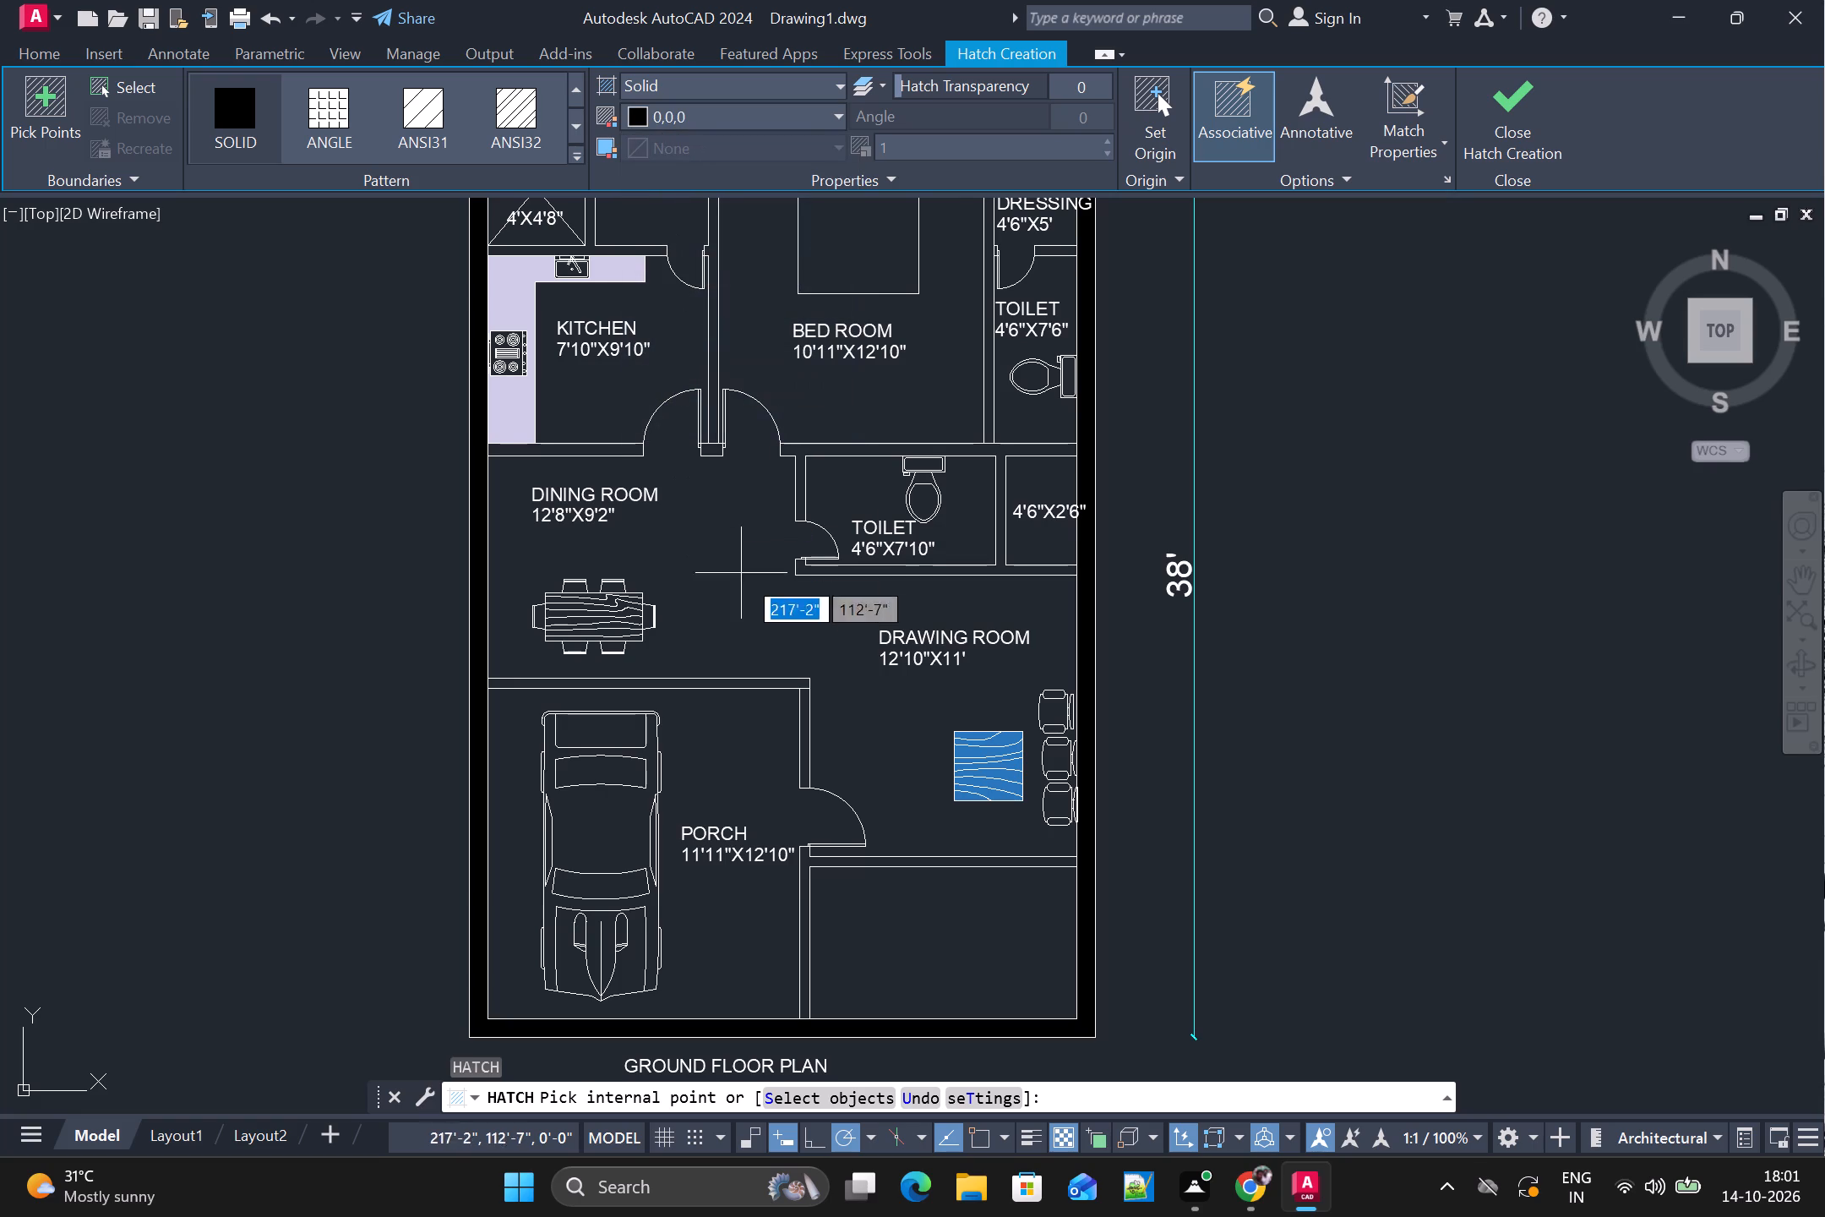
left_click(1005, 573)
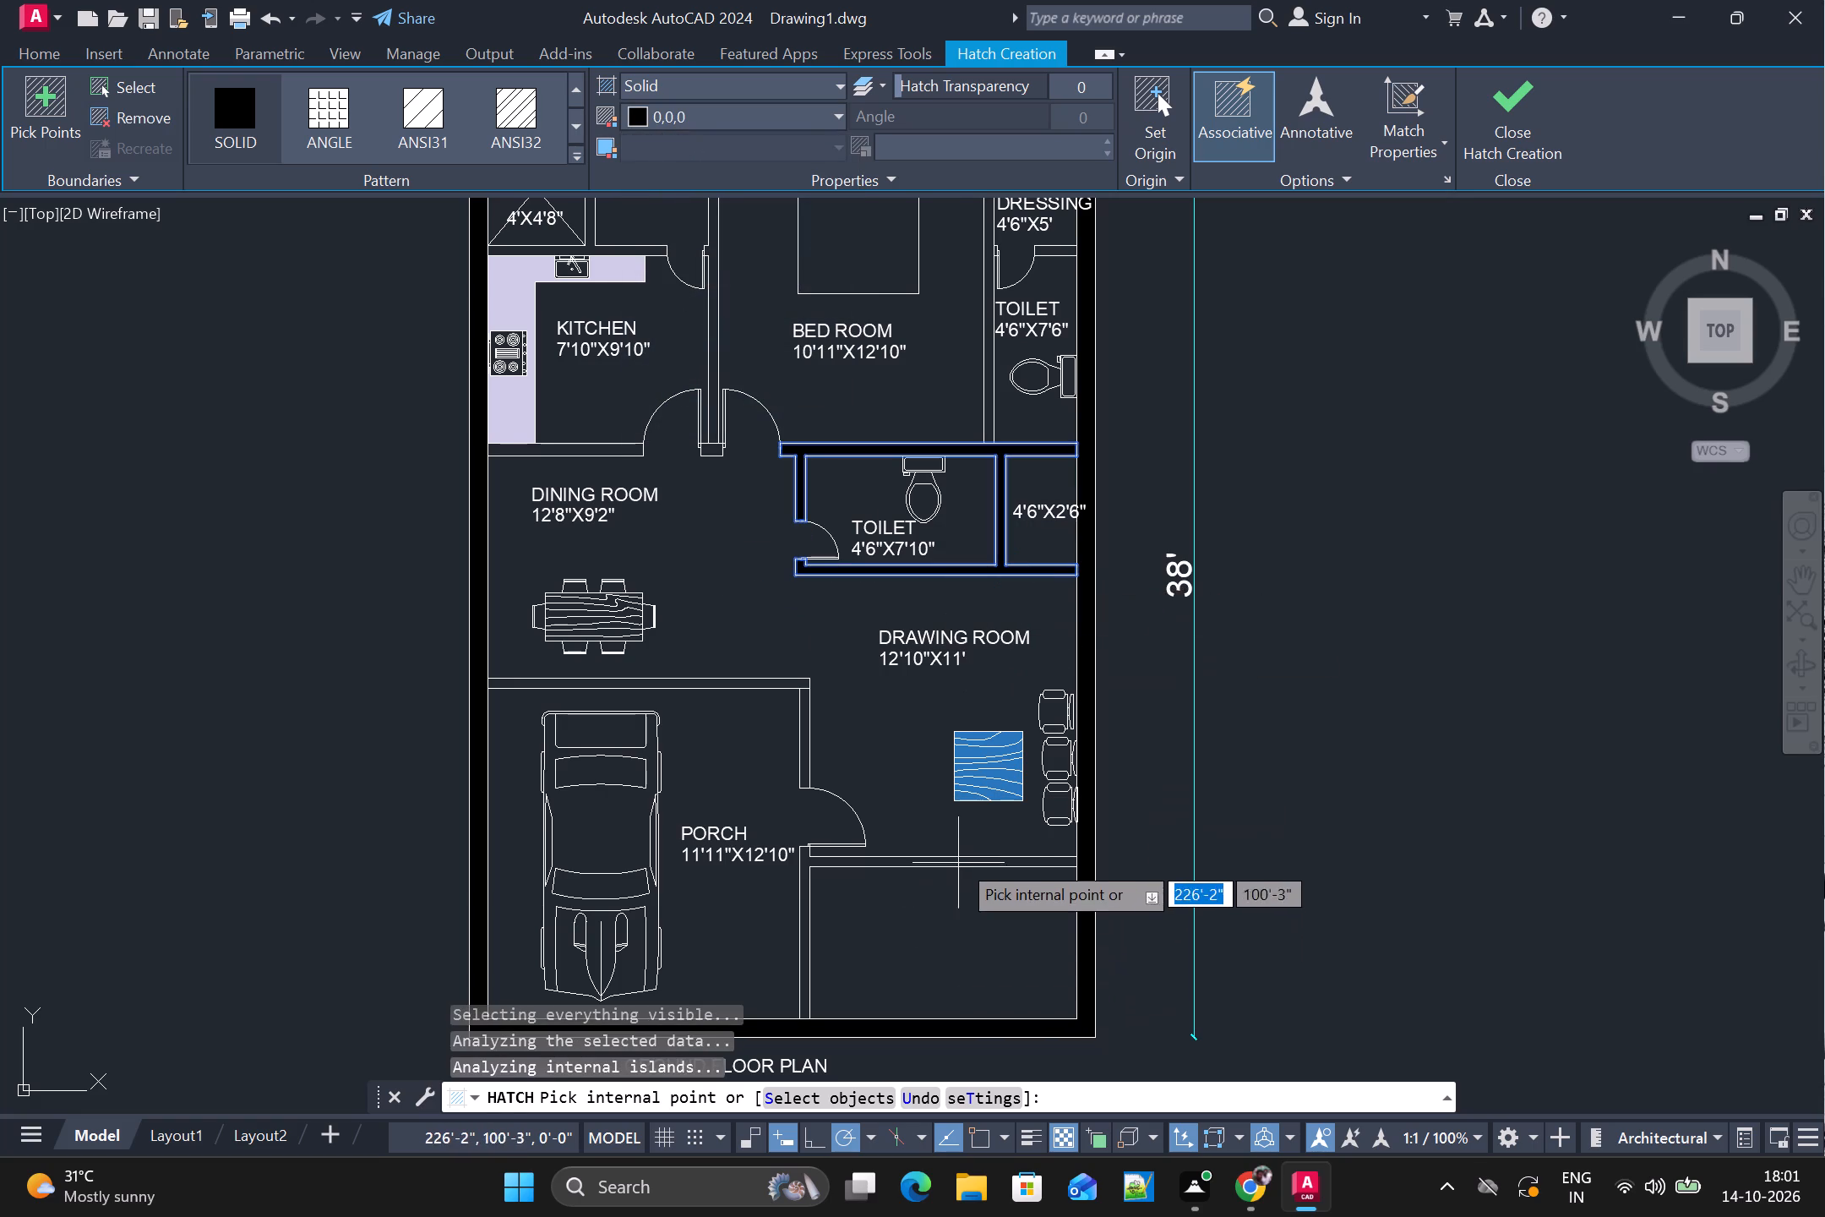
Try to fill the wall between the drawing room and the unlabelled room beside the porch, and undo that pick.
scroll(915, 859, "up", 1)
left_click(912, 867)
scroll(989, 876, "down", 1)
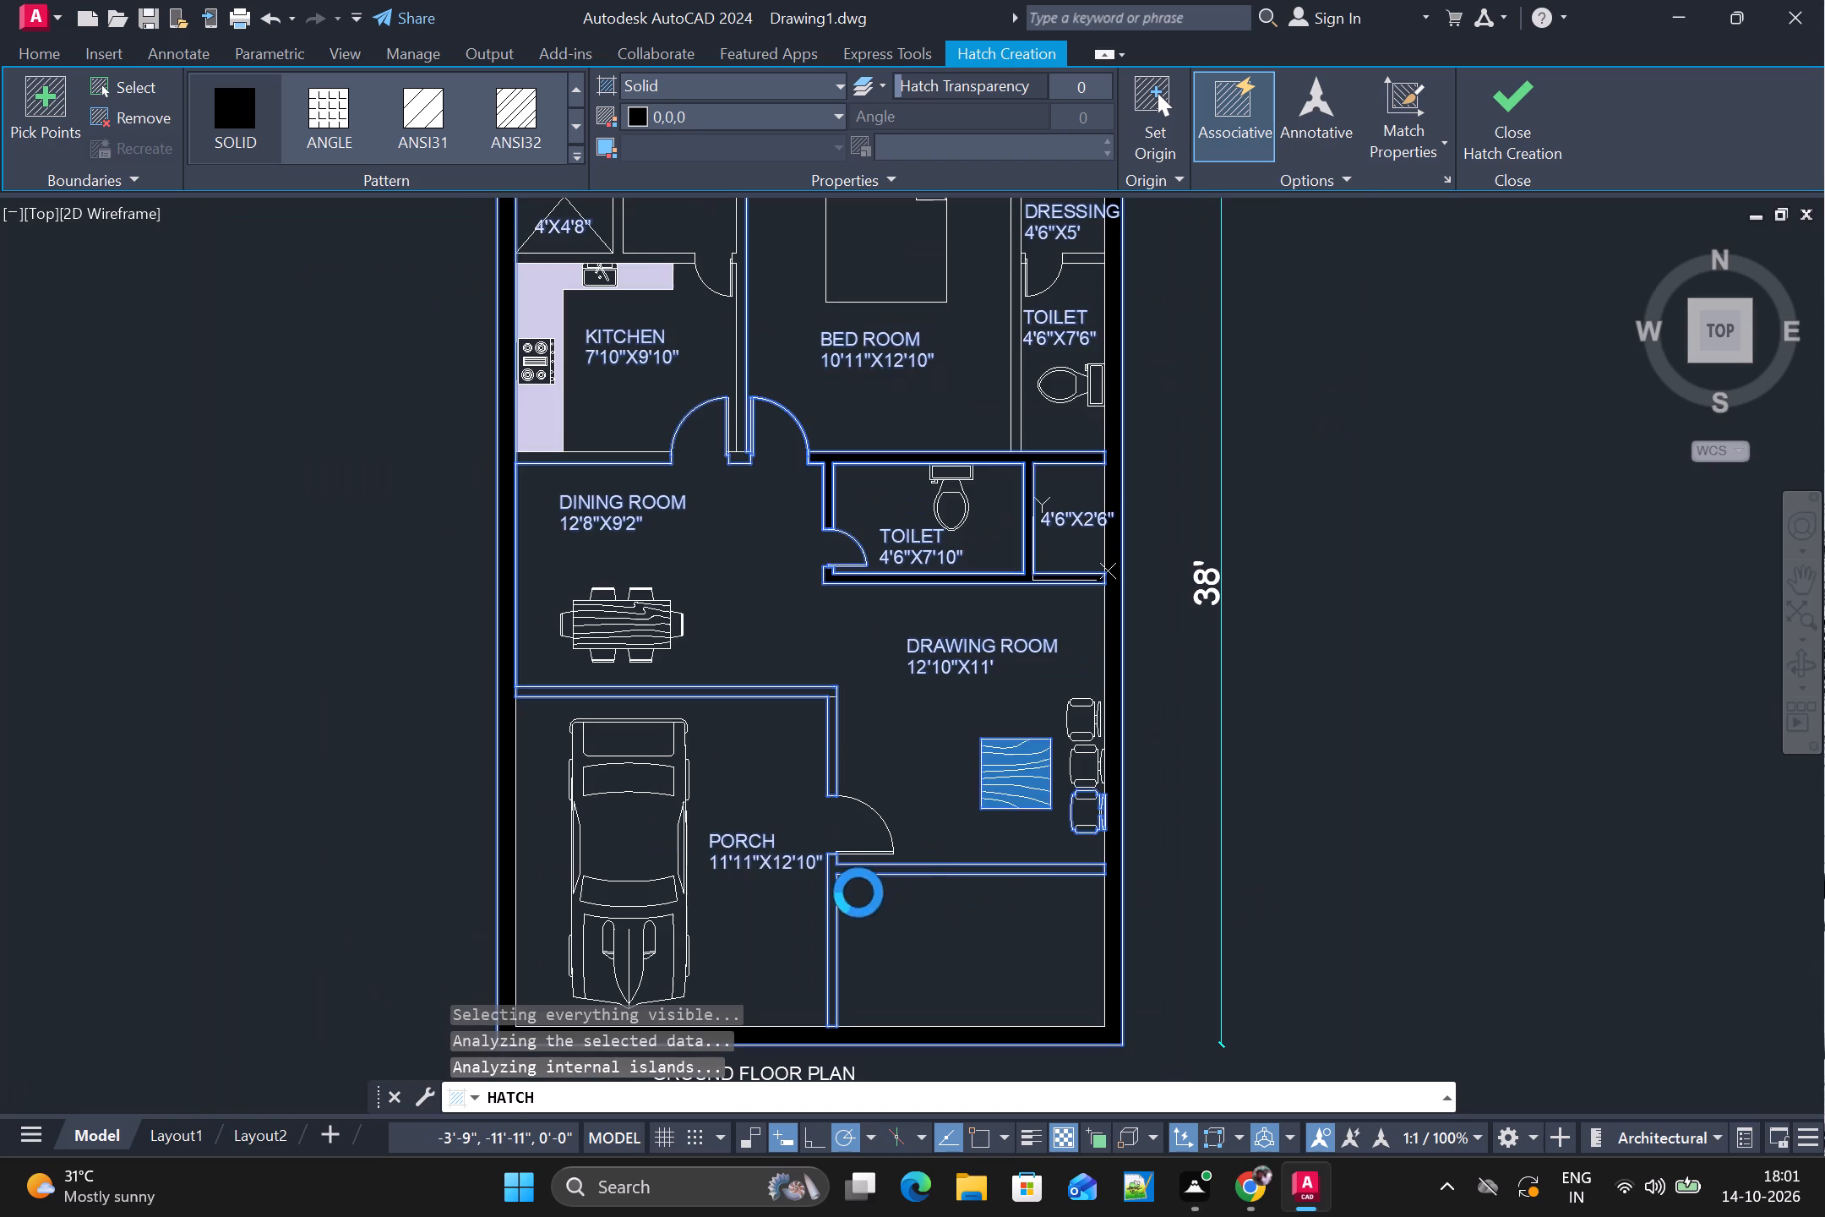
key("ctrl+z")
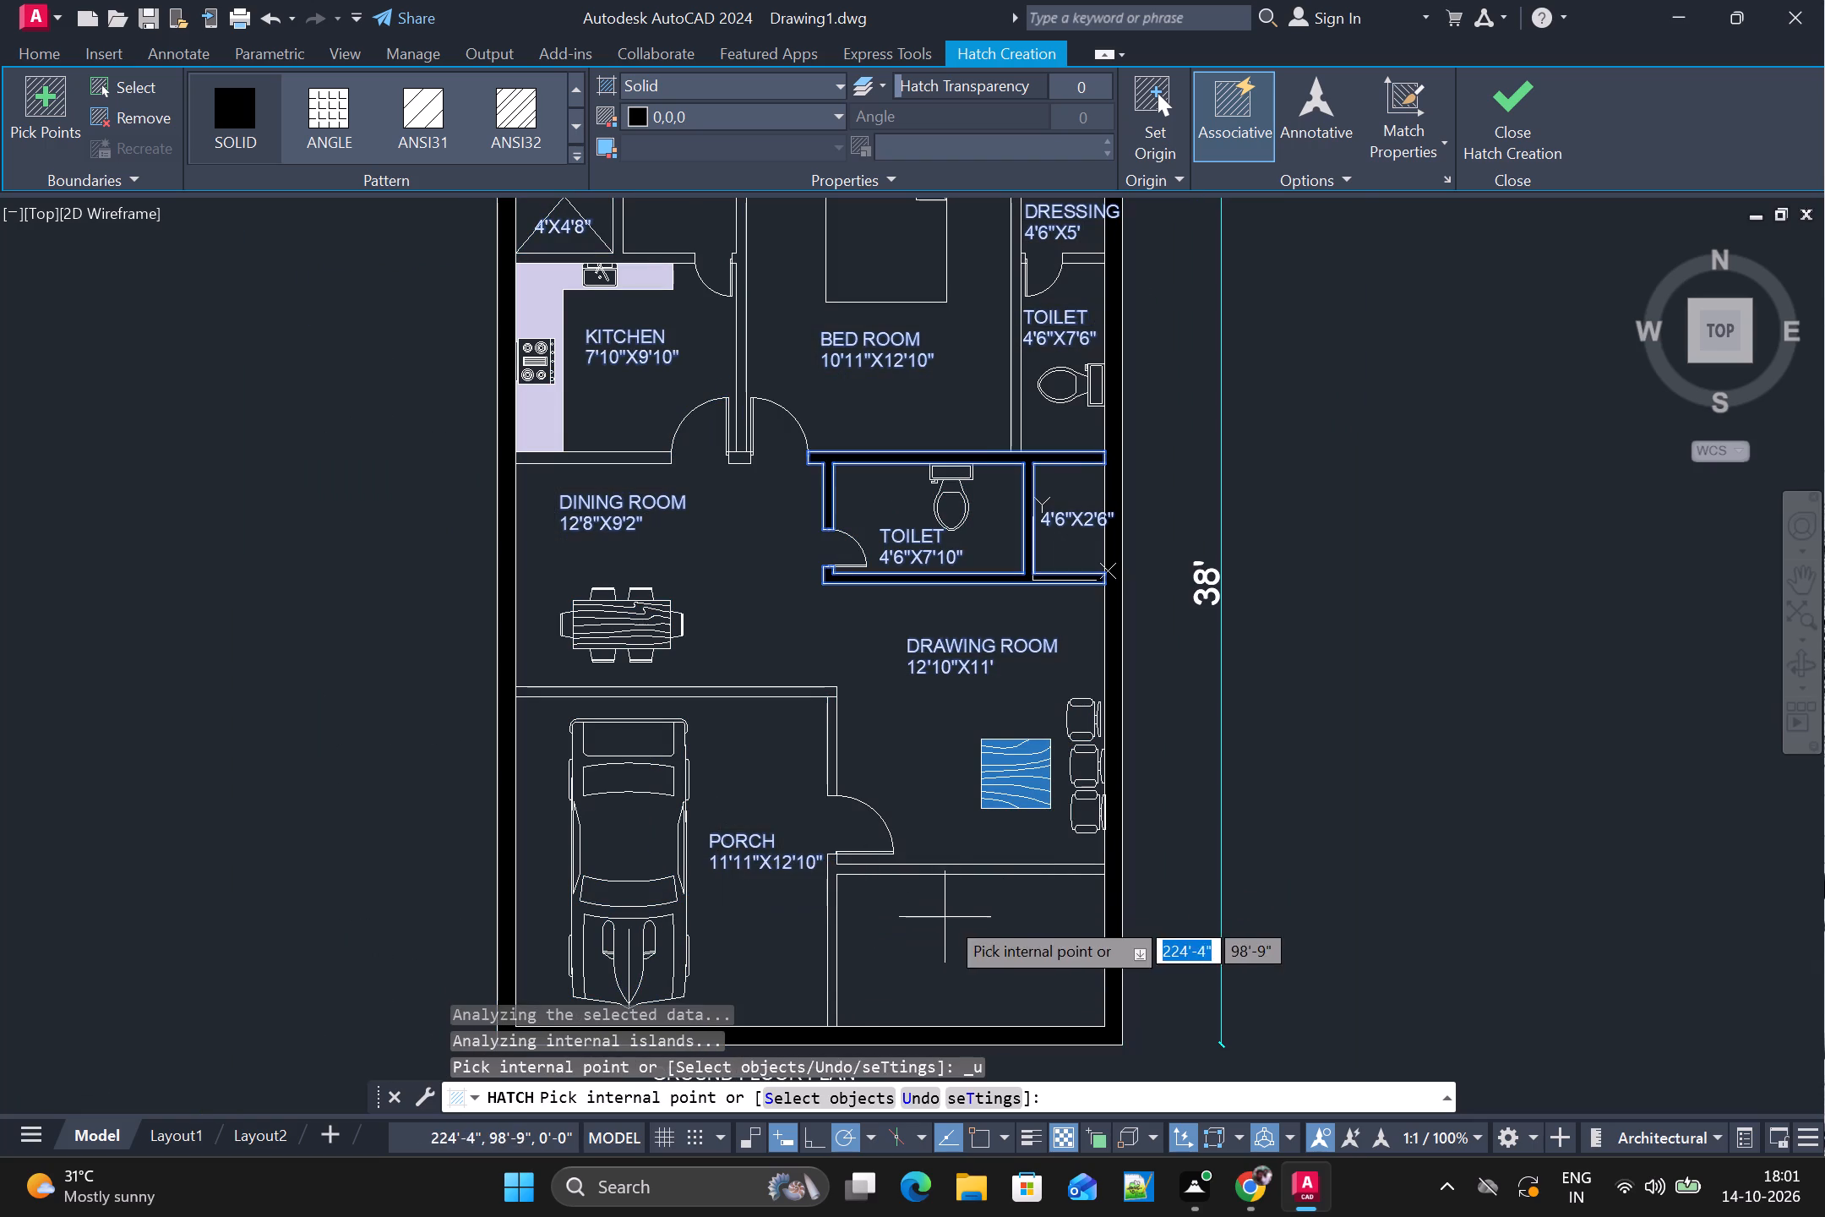
Fill the dining room–porch wall, the porch's inner side wall on both sides of its door, and the drawing room's lower wall in 0,0,0.
middle_click_drag(958, 907, 1002, 718)
scroll(907, 685, "up", 1)
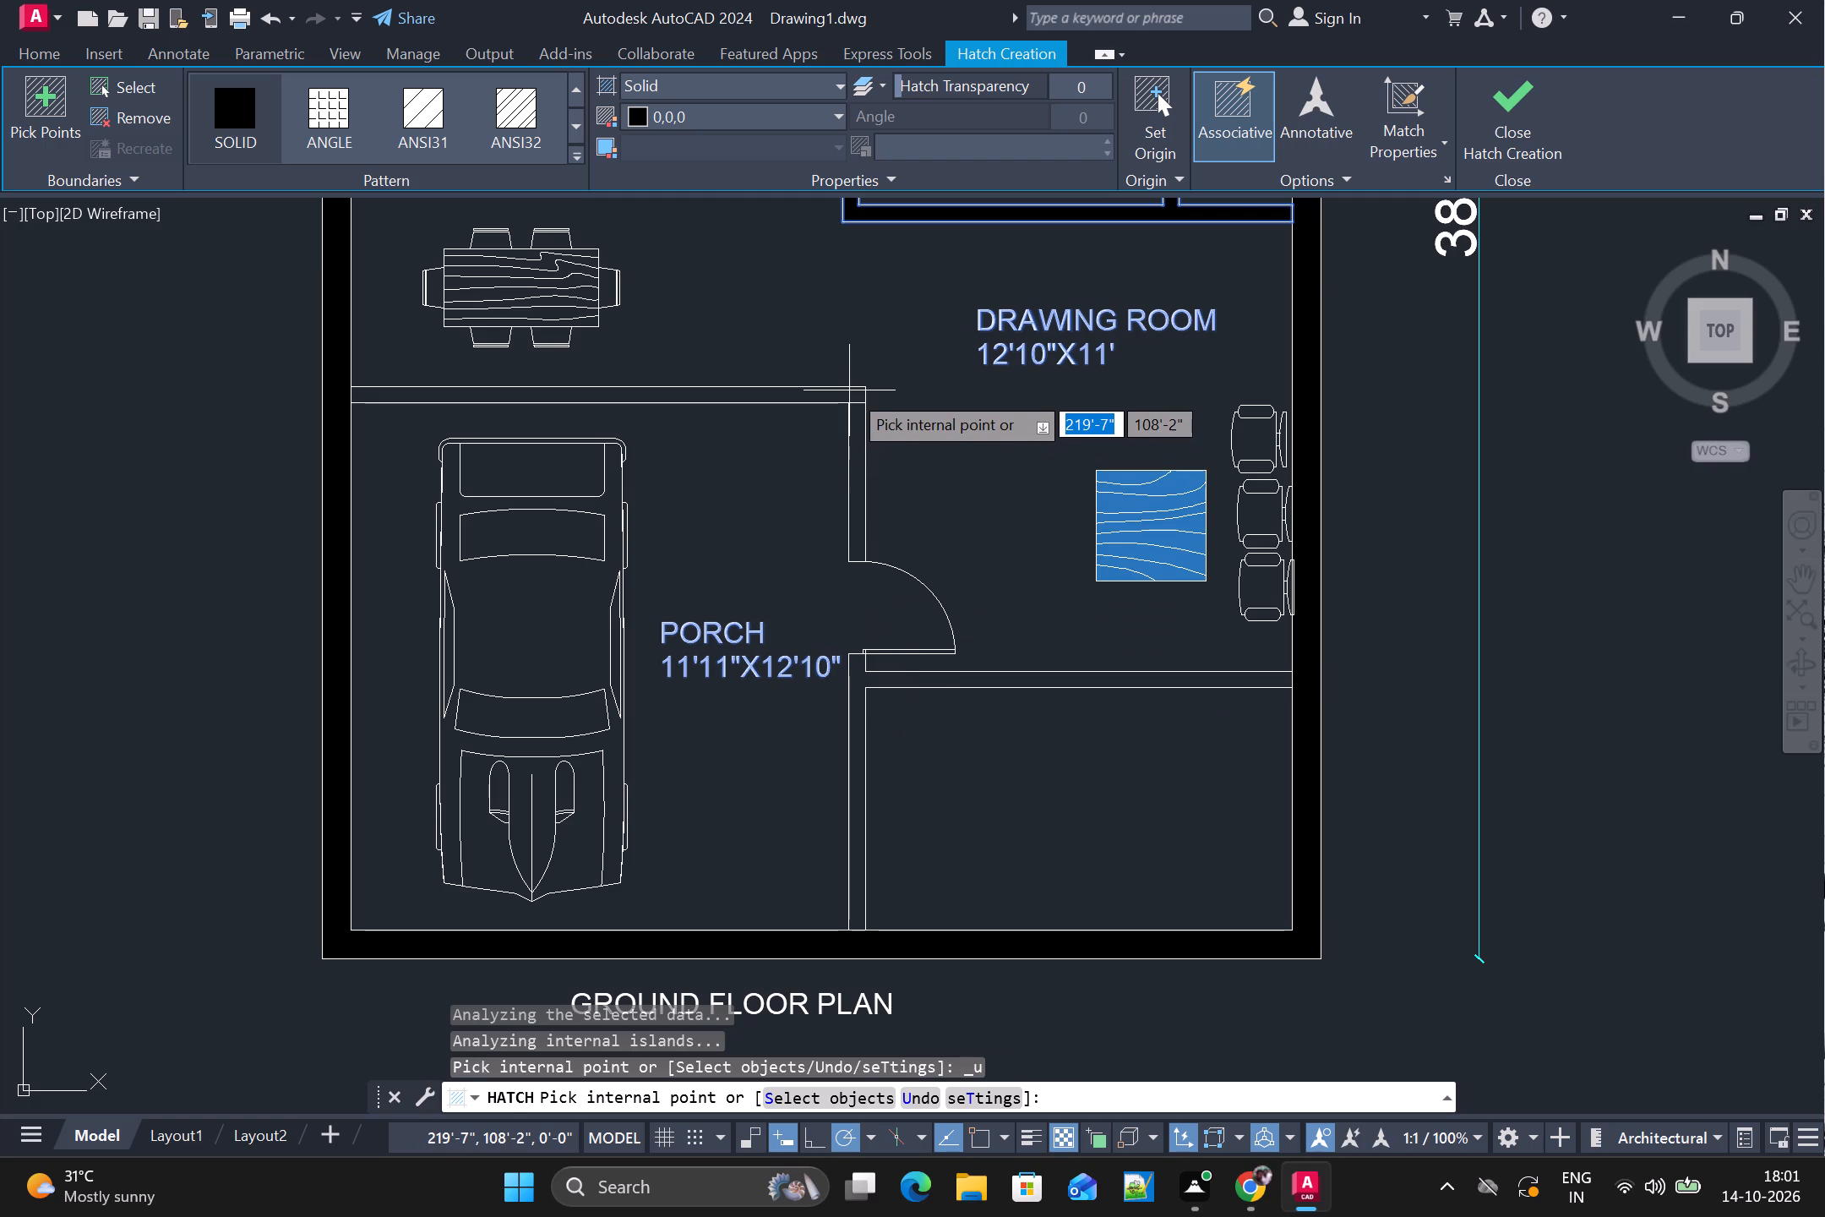
scroll(849, 390, "up", 2)
left_click(813, 395)
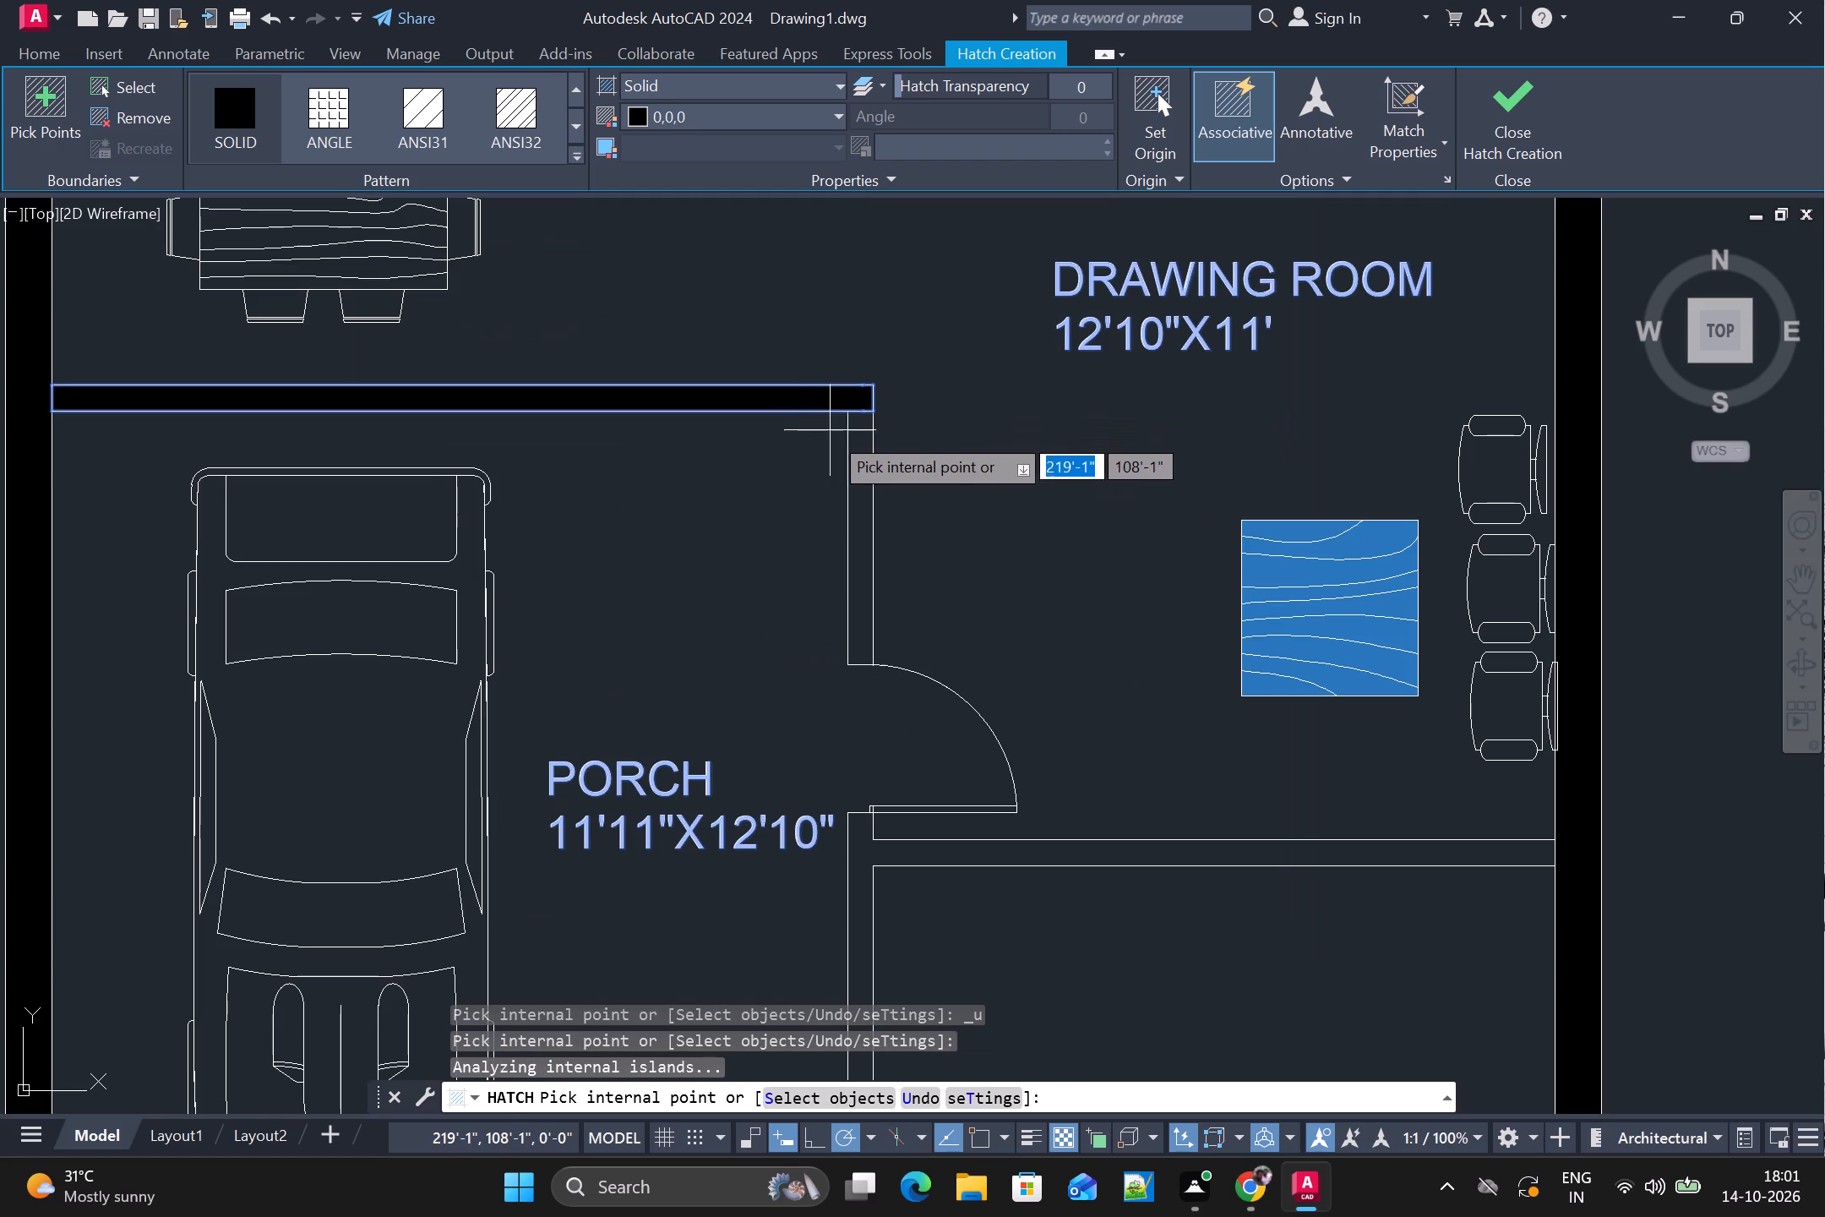
left_click(855, 467)
scroll(958, 851, "down", 1)
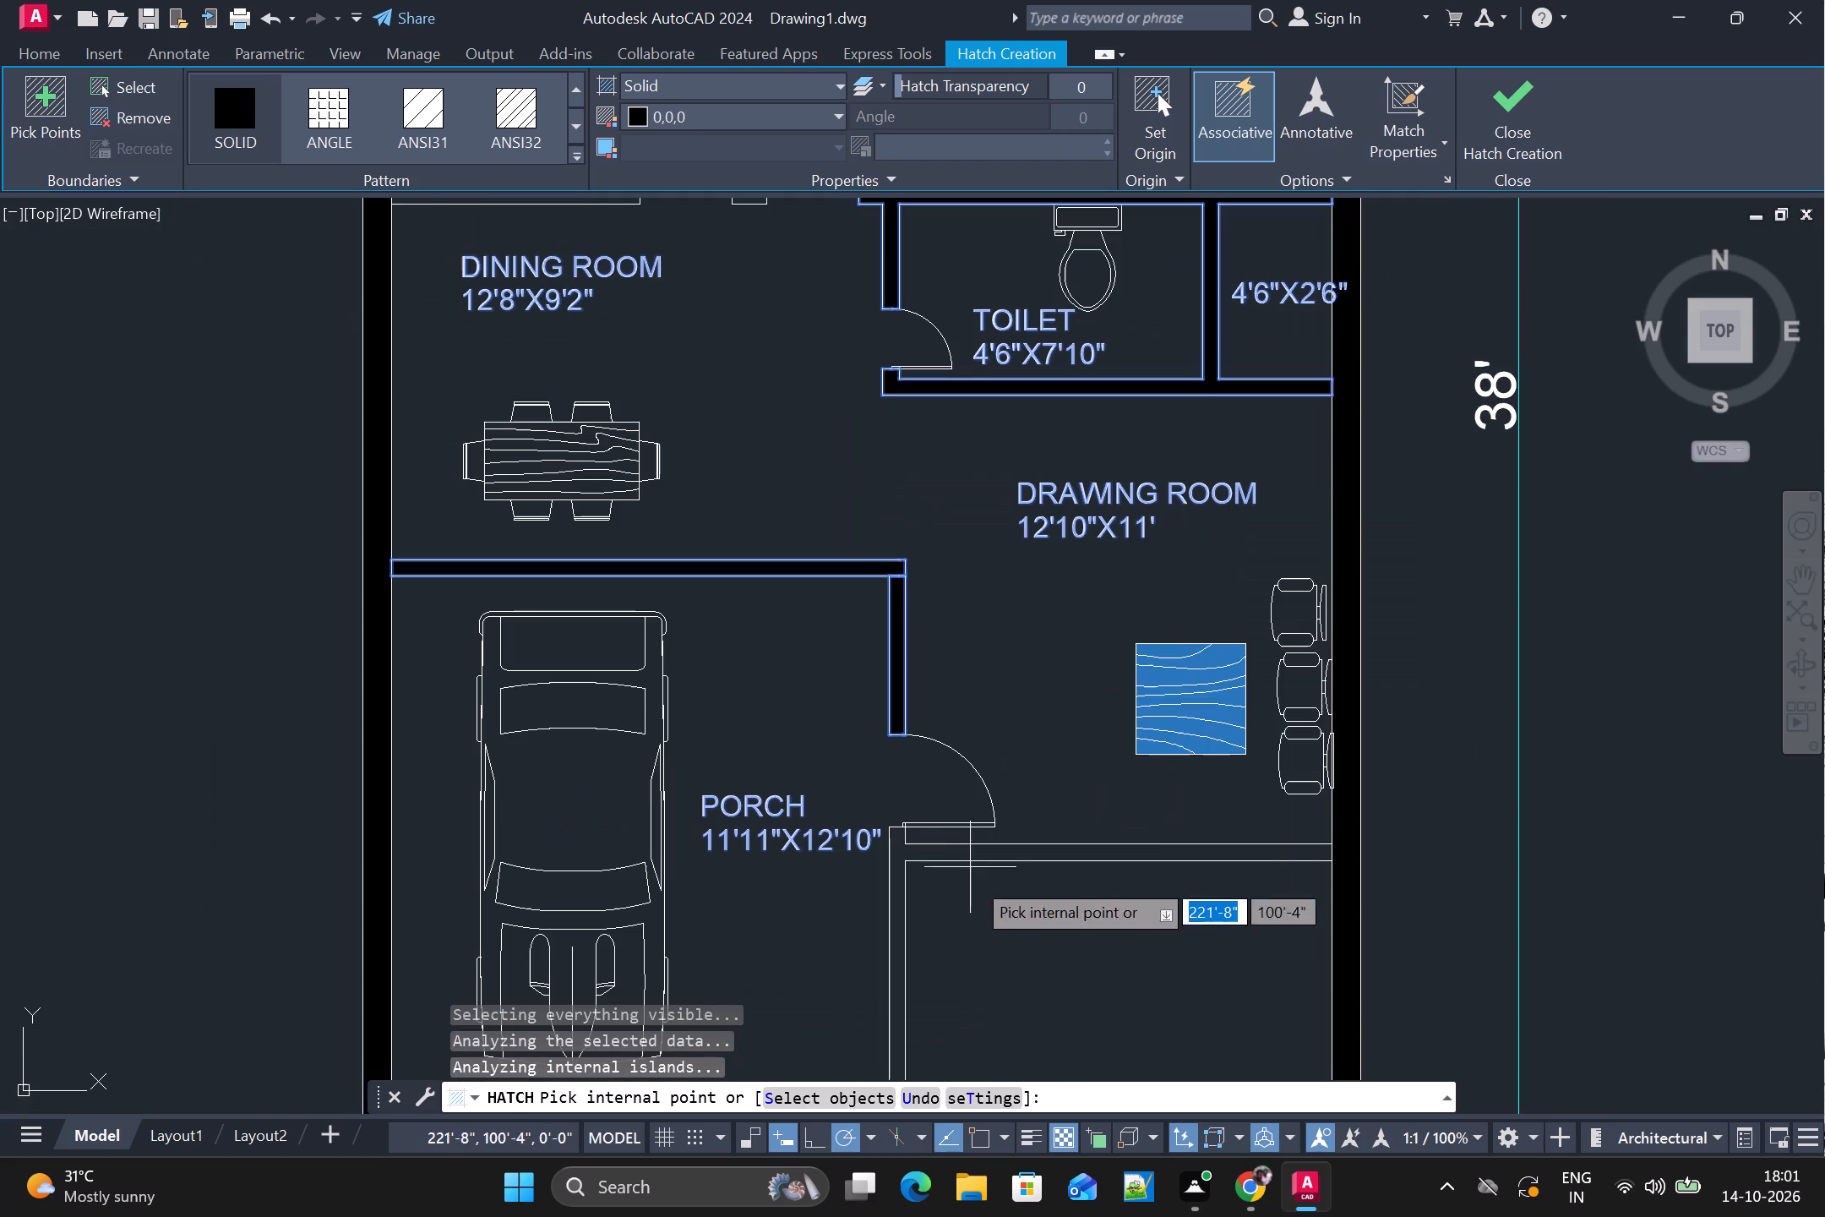
left_click(897, 870)
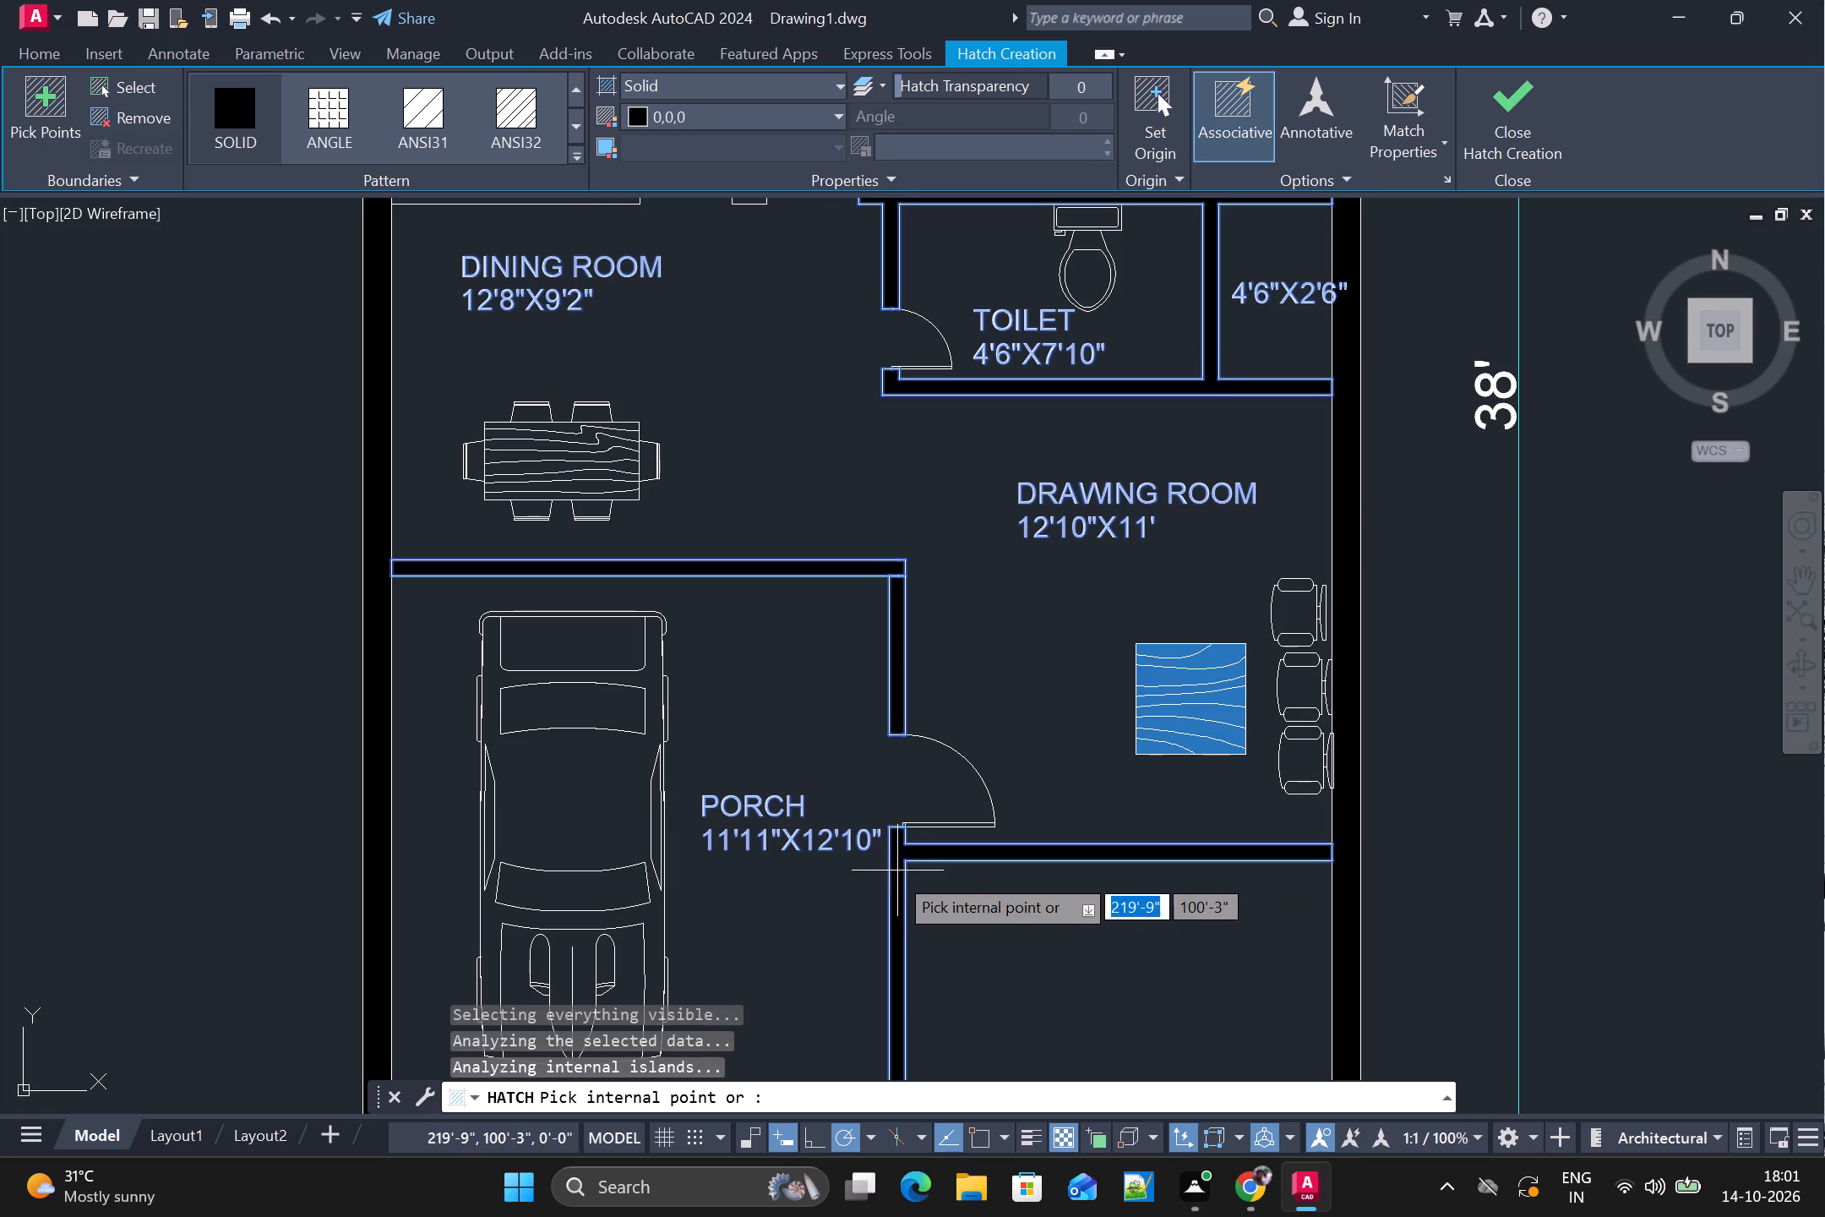
scroll(904, 899, "down", 3)
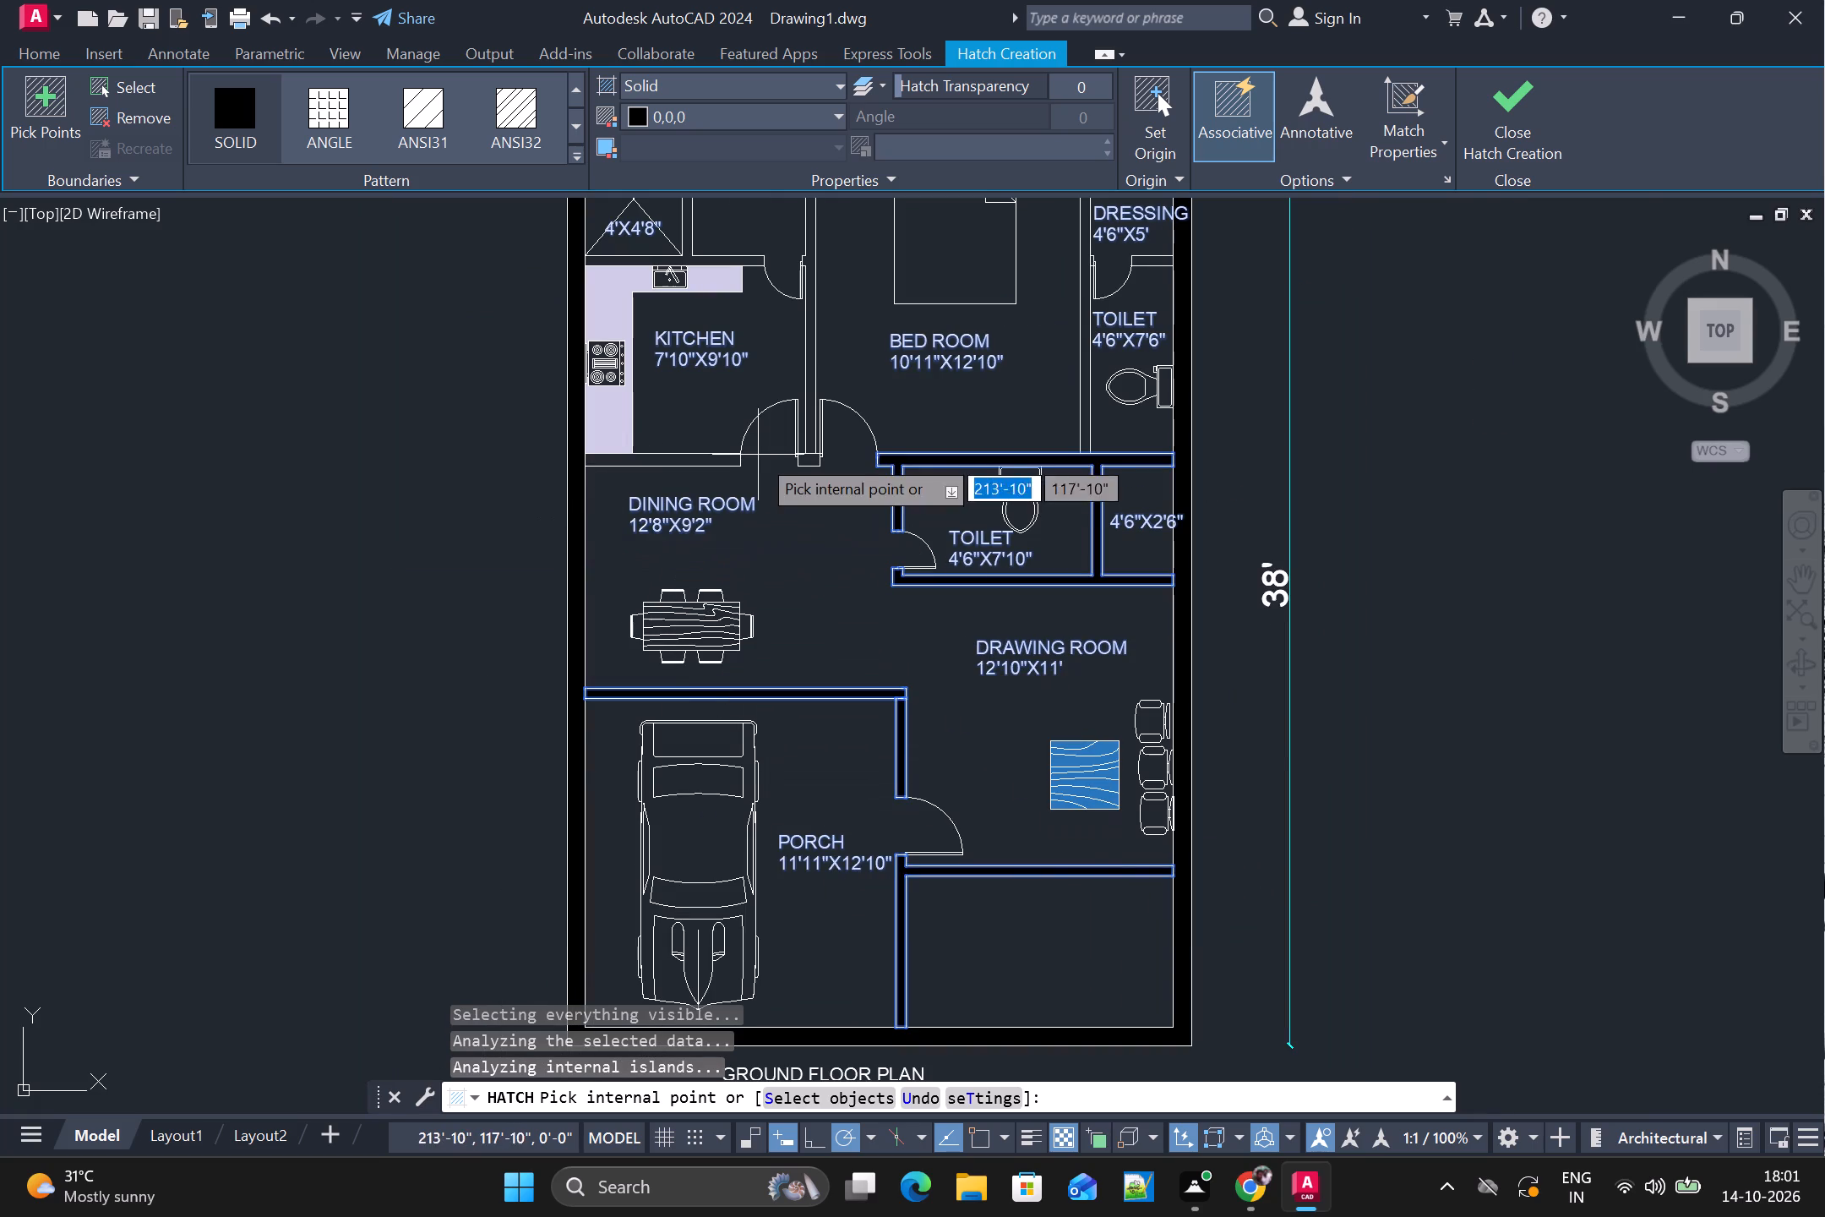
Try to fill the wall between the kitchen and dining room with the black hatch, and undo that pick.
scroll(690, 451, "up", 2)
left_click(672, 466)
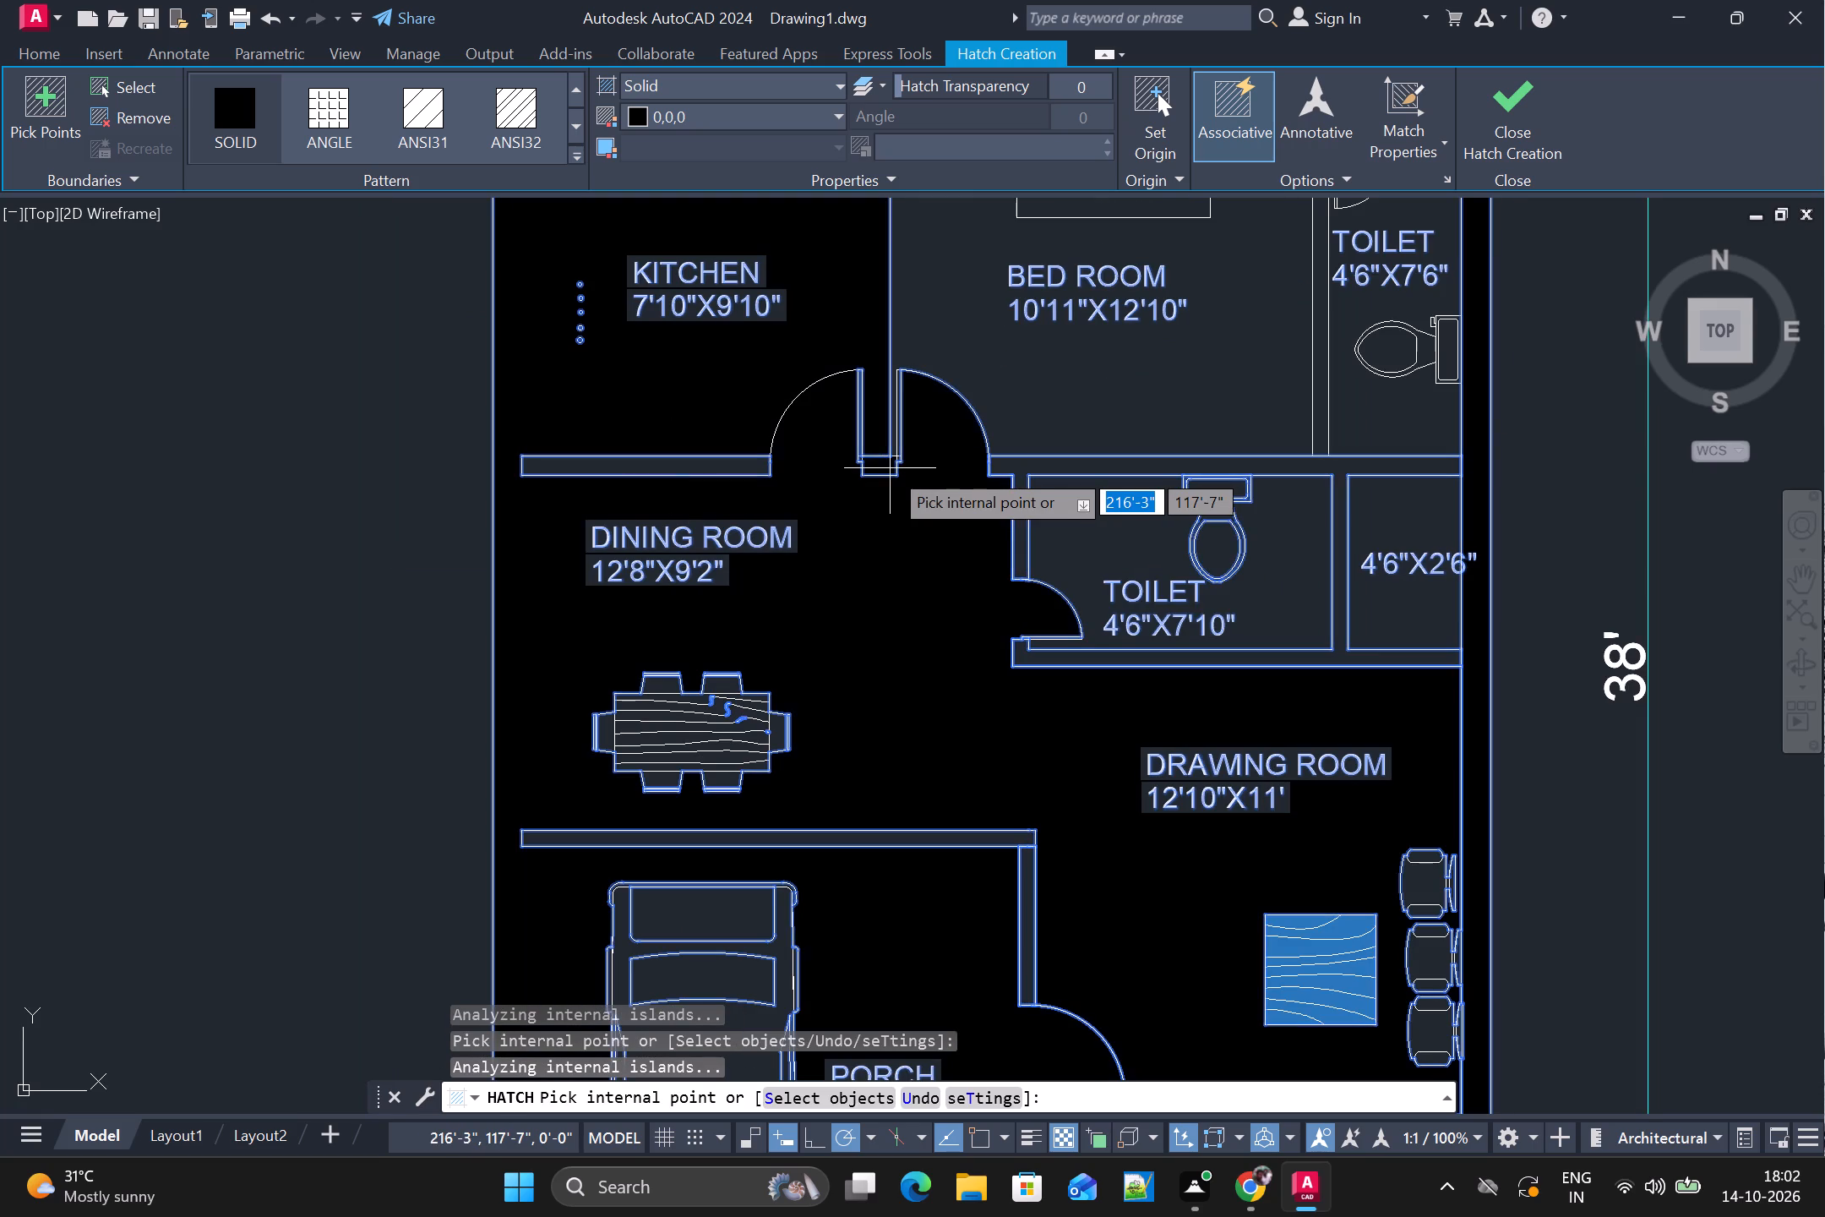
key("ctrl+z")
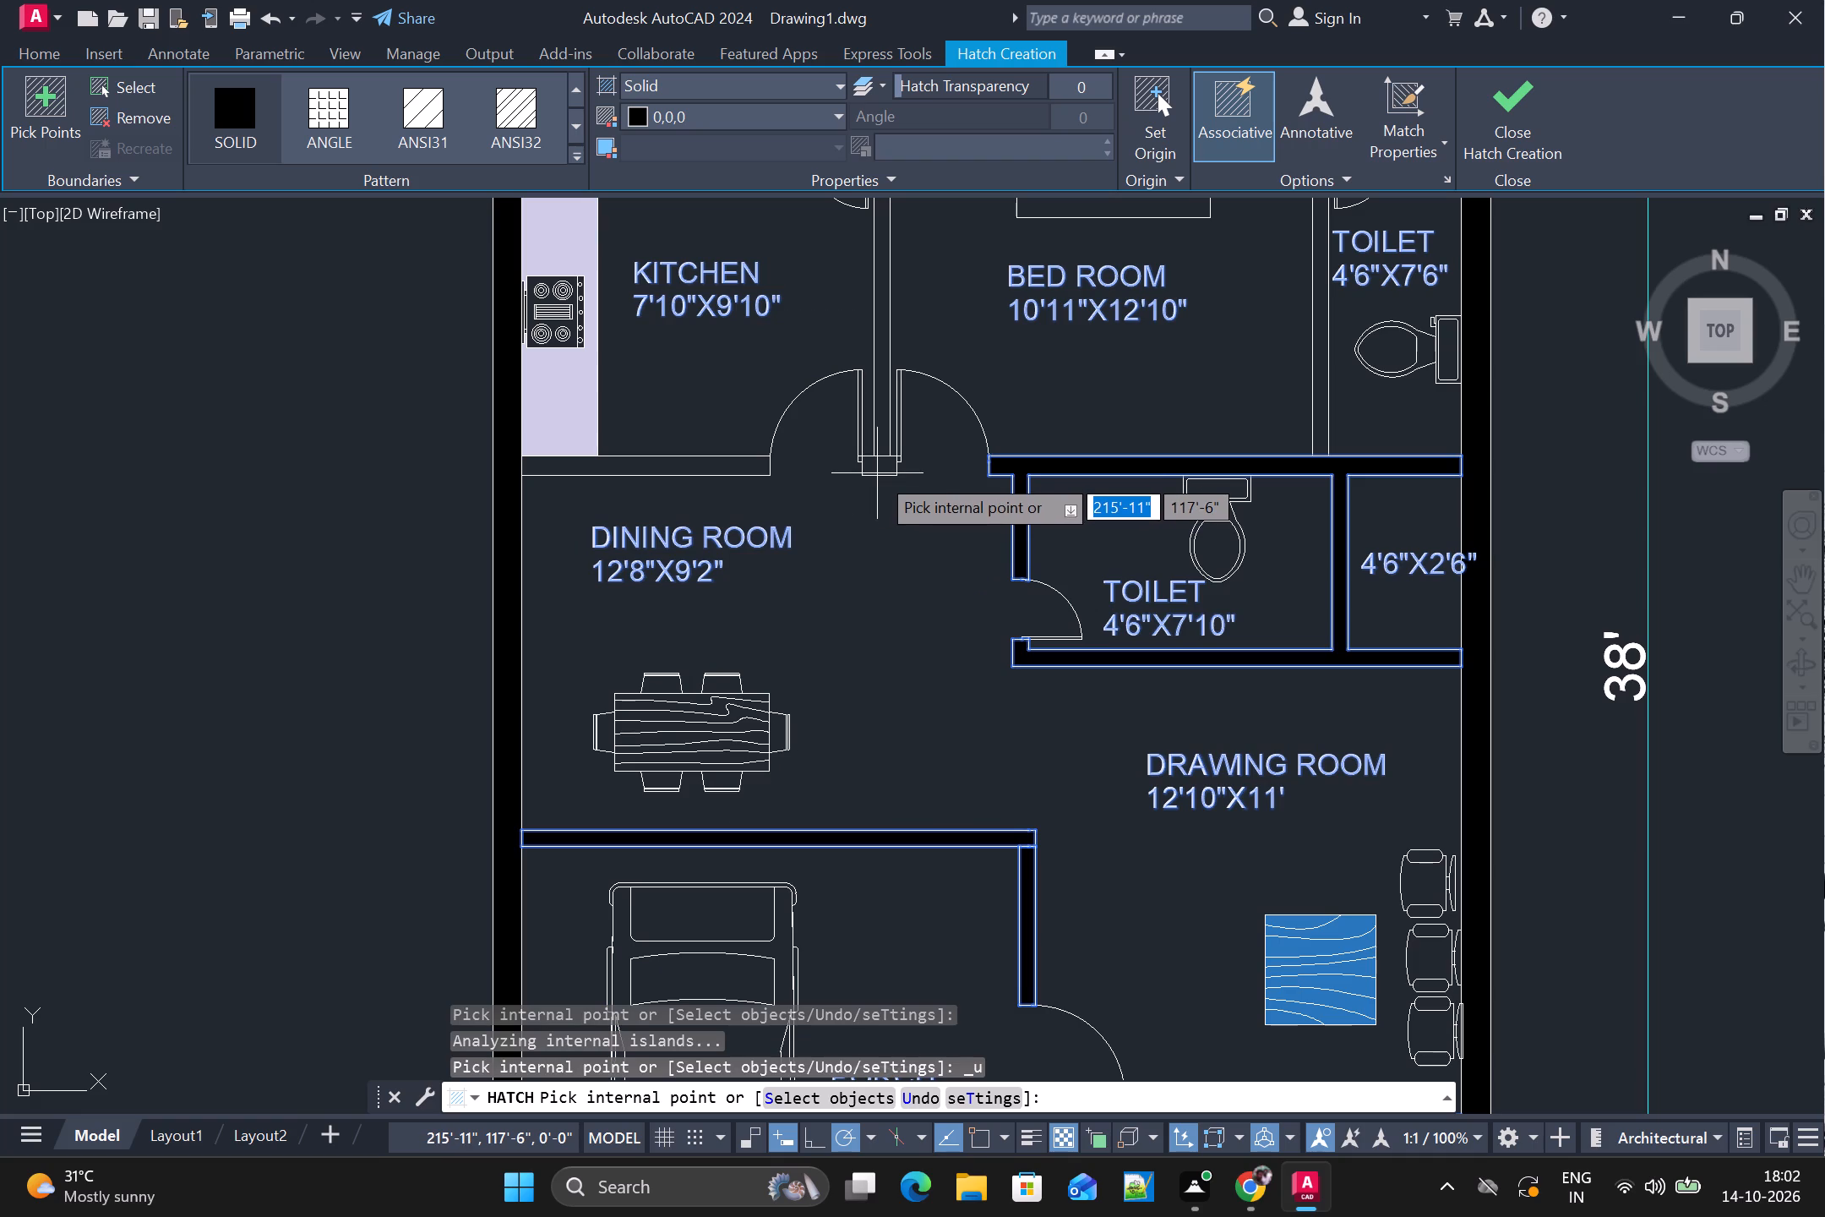
Fill the short wall piece between the kitchen and bedroom doors and the kitchen–dining room wall with the black hatch.
left_click(877, 471)
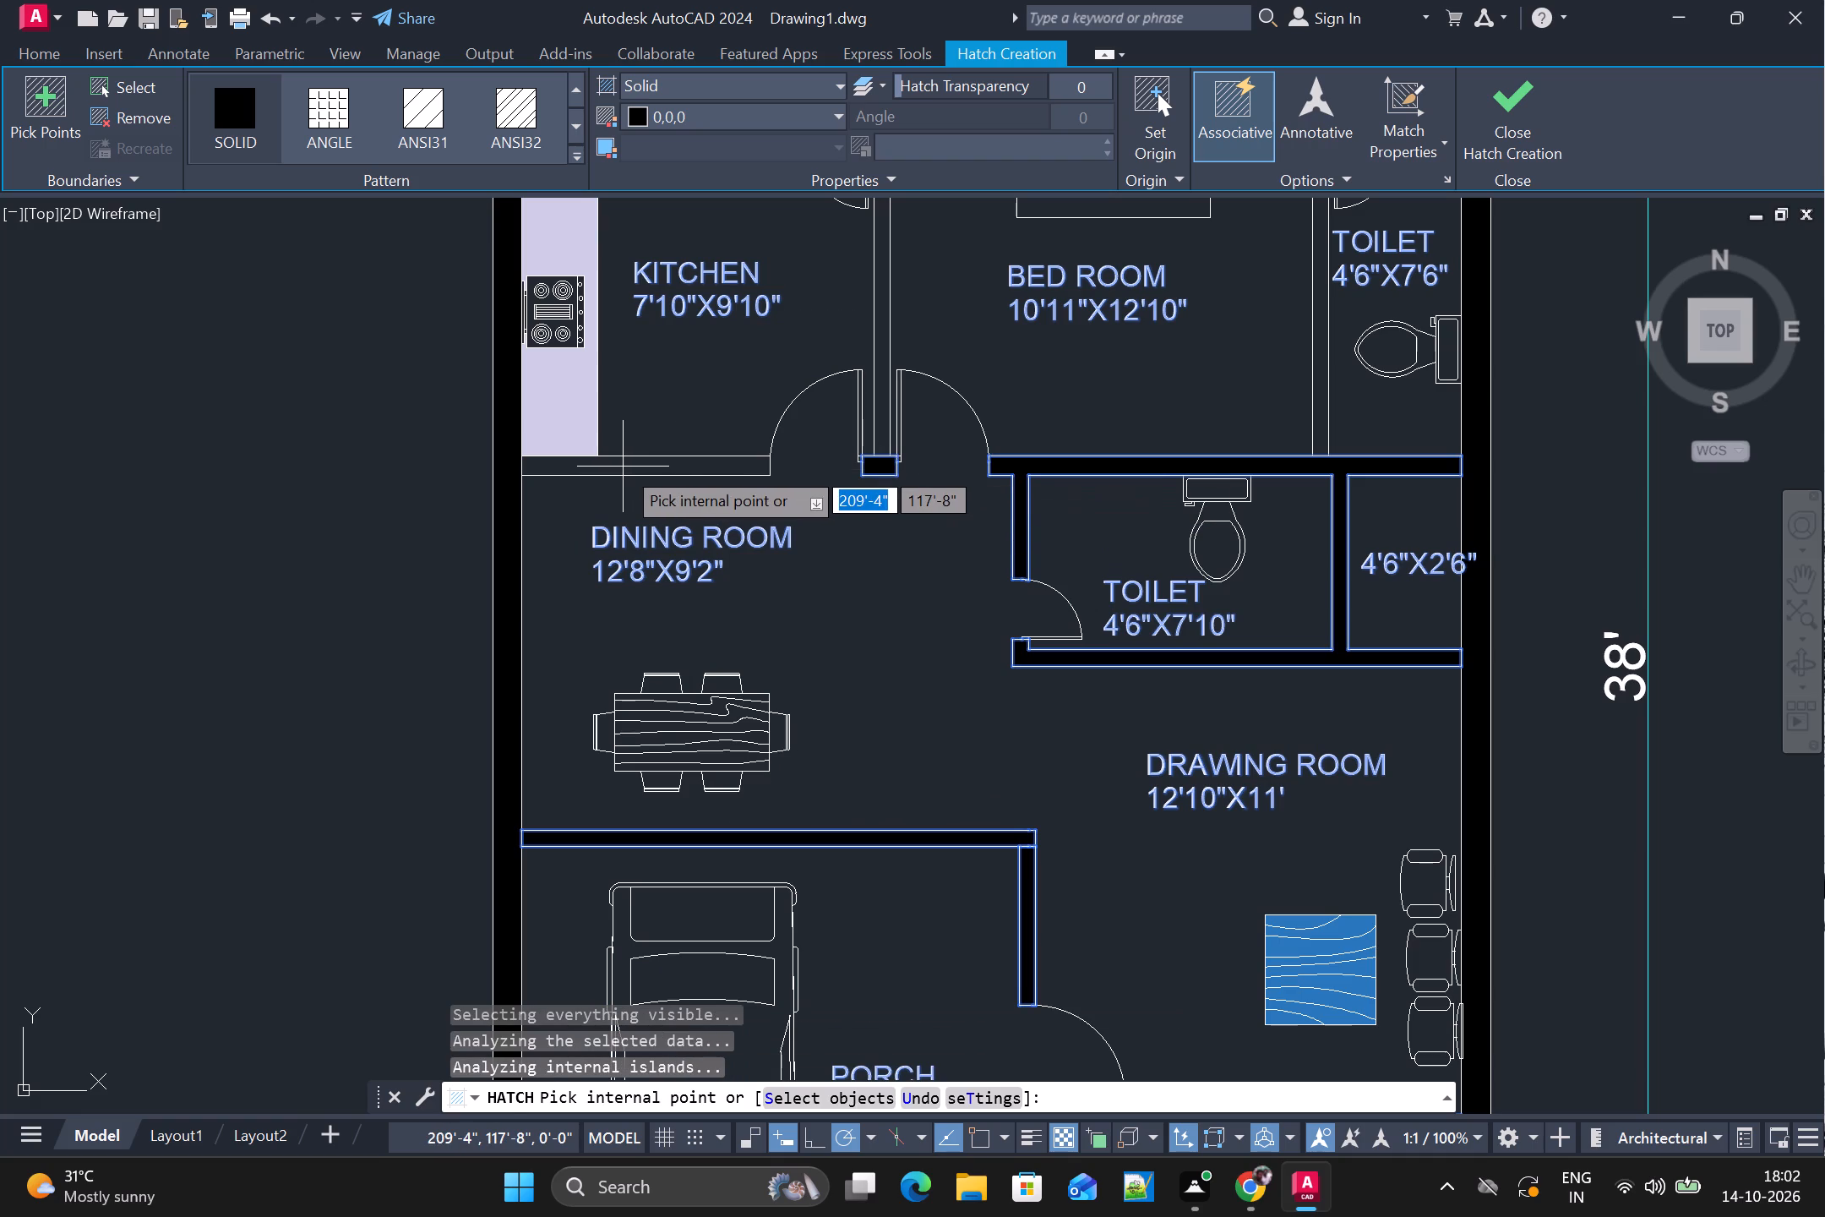
scroll(623, 467, "up", 1)
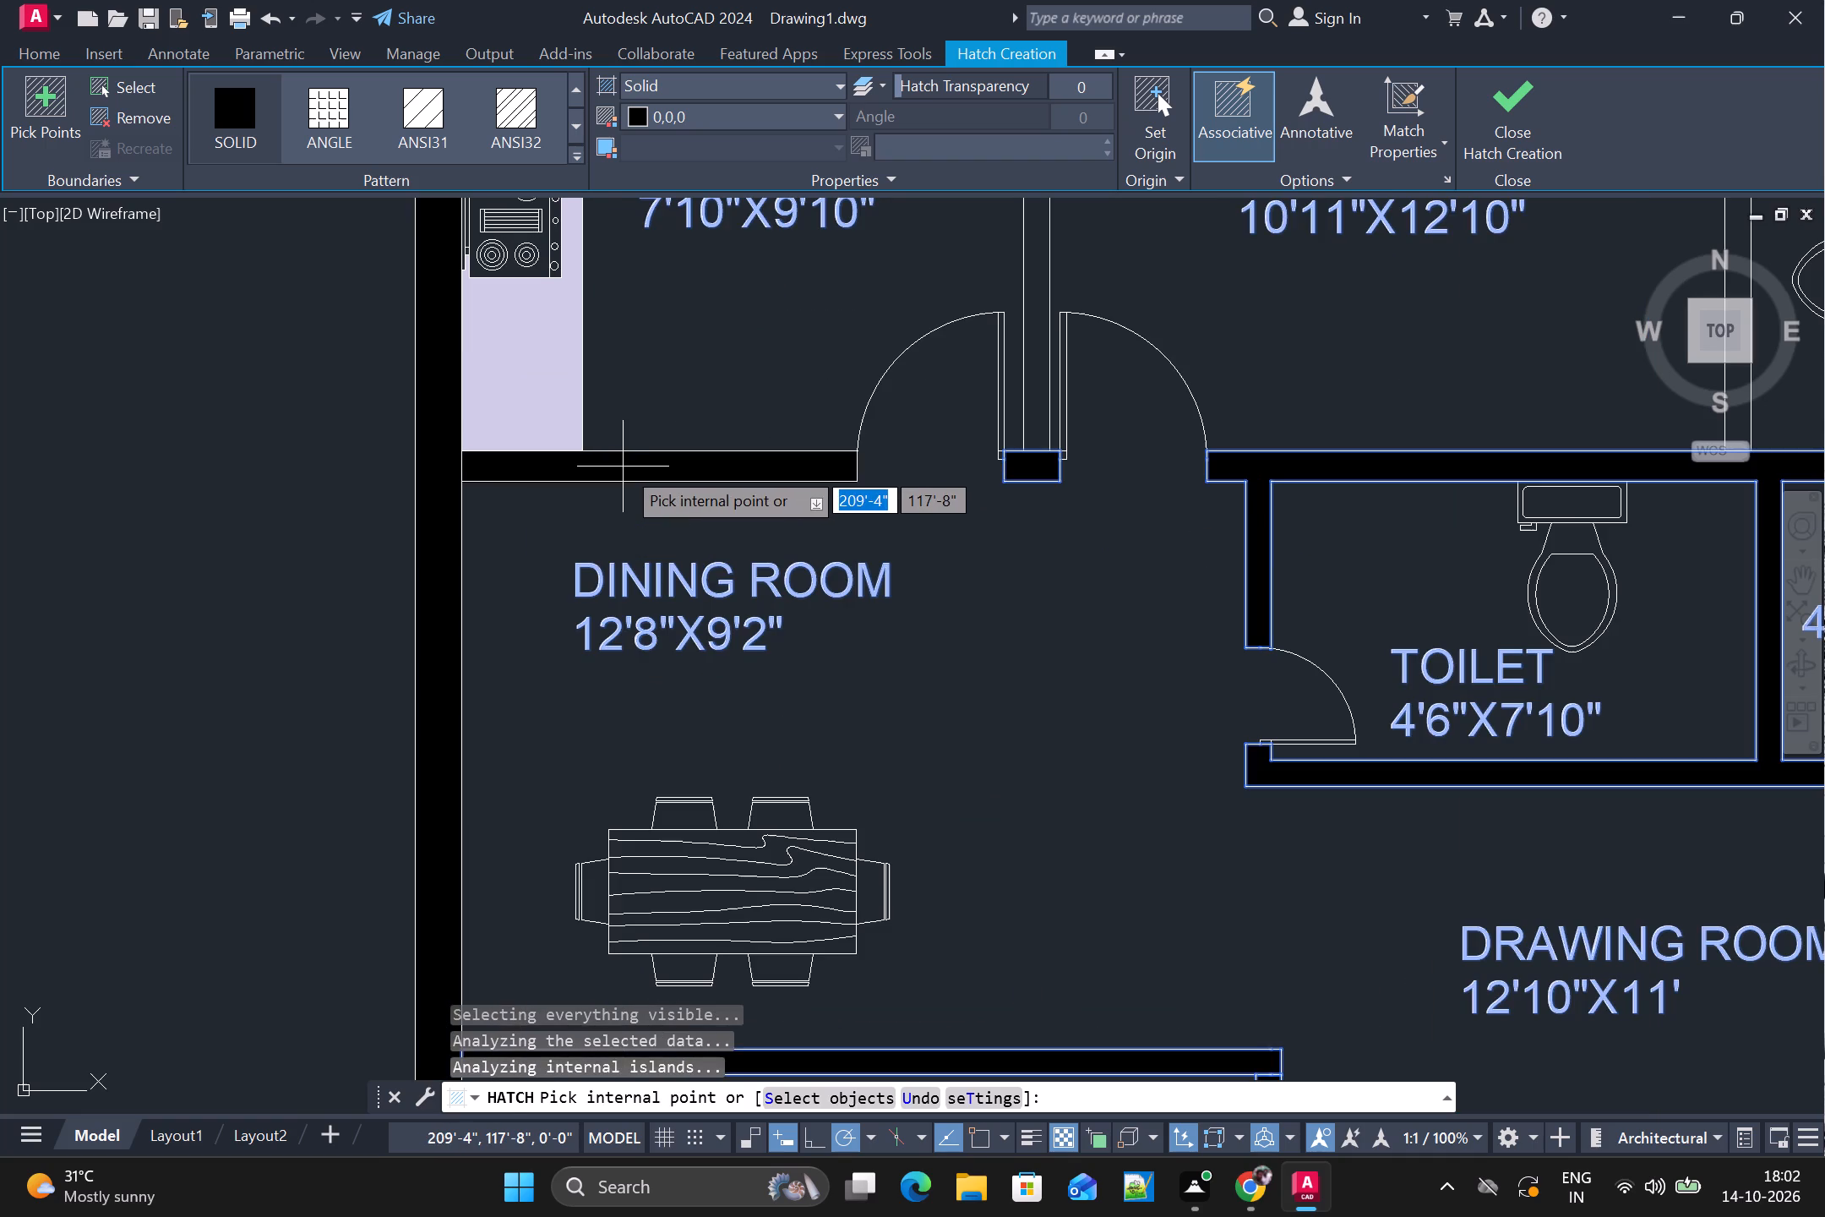
left_click(623, 467)
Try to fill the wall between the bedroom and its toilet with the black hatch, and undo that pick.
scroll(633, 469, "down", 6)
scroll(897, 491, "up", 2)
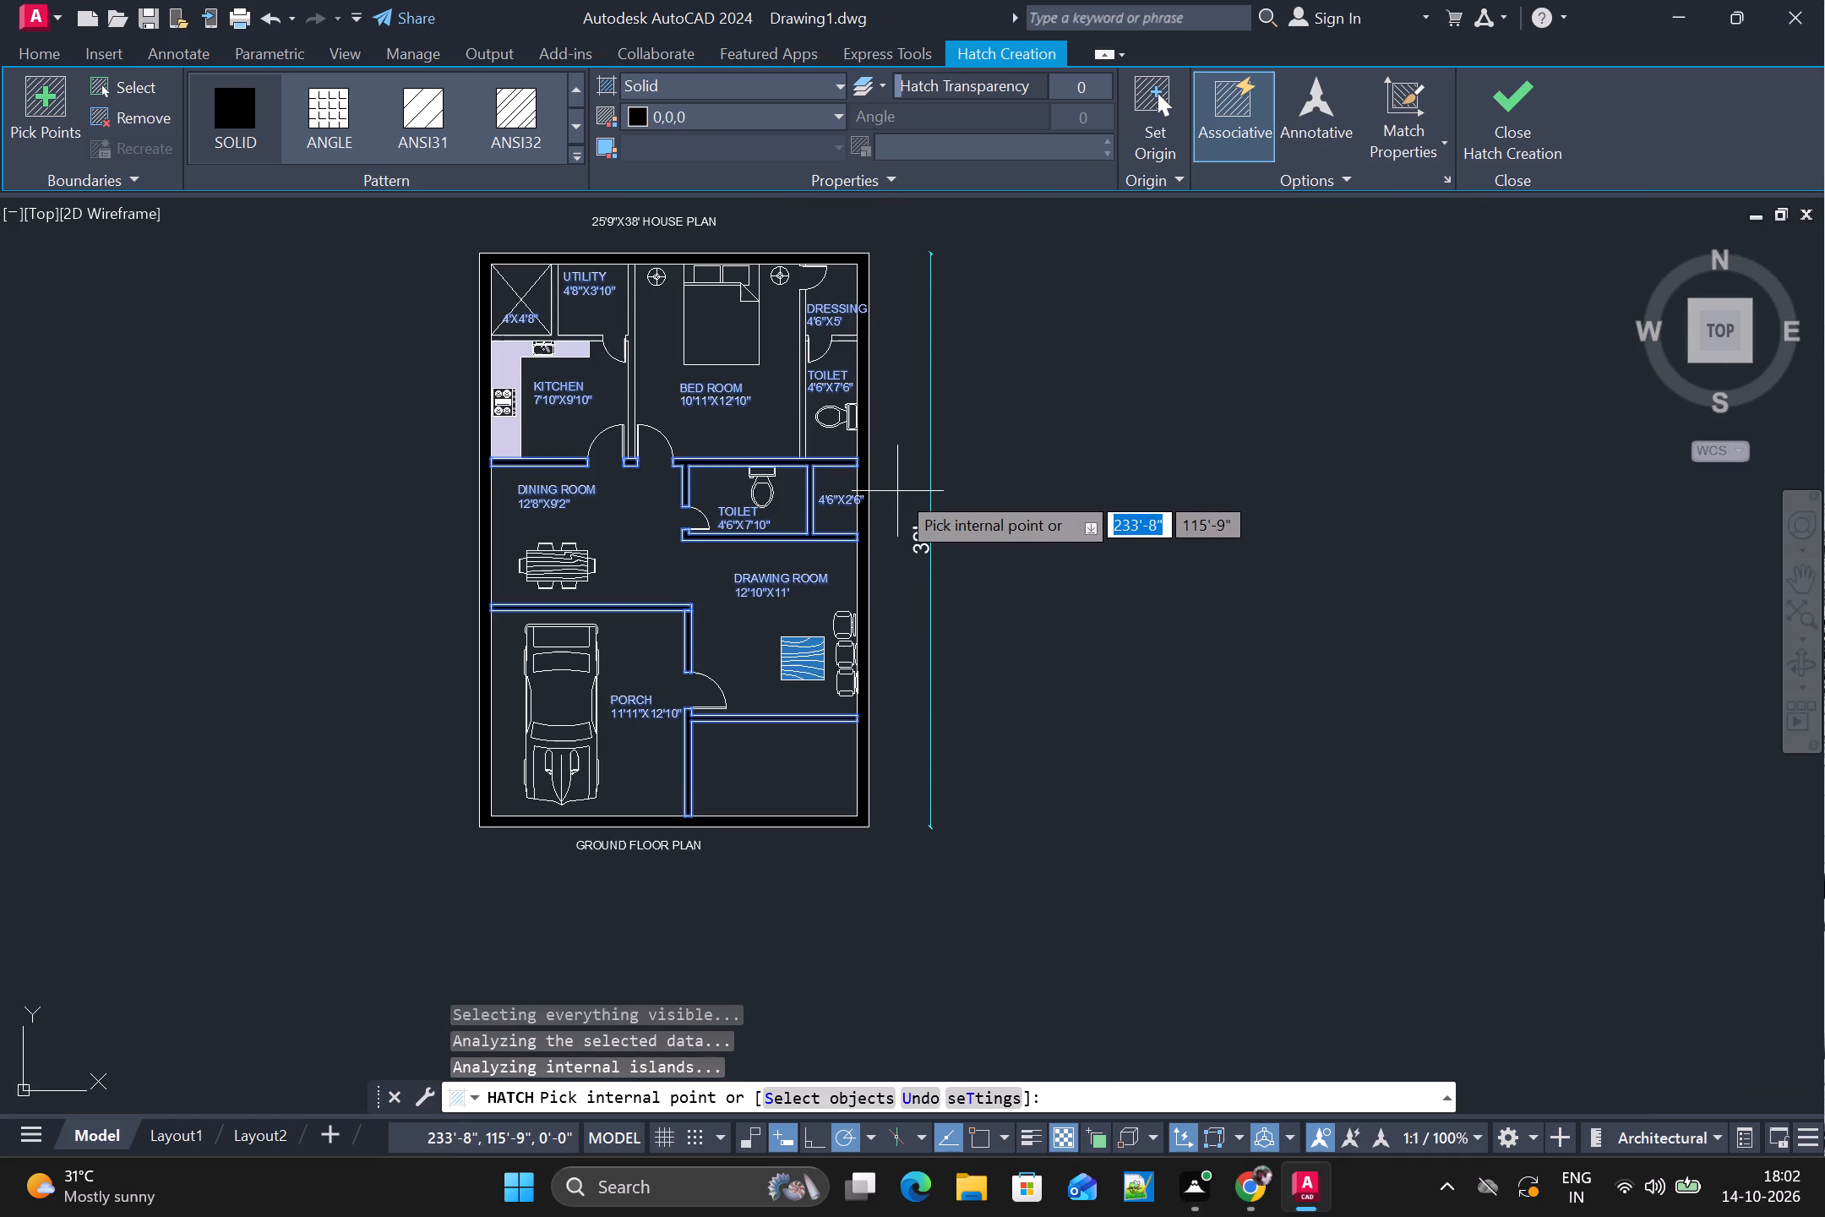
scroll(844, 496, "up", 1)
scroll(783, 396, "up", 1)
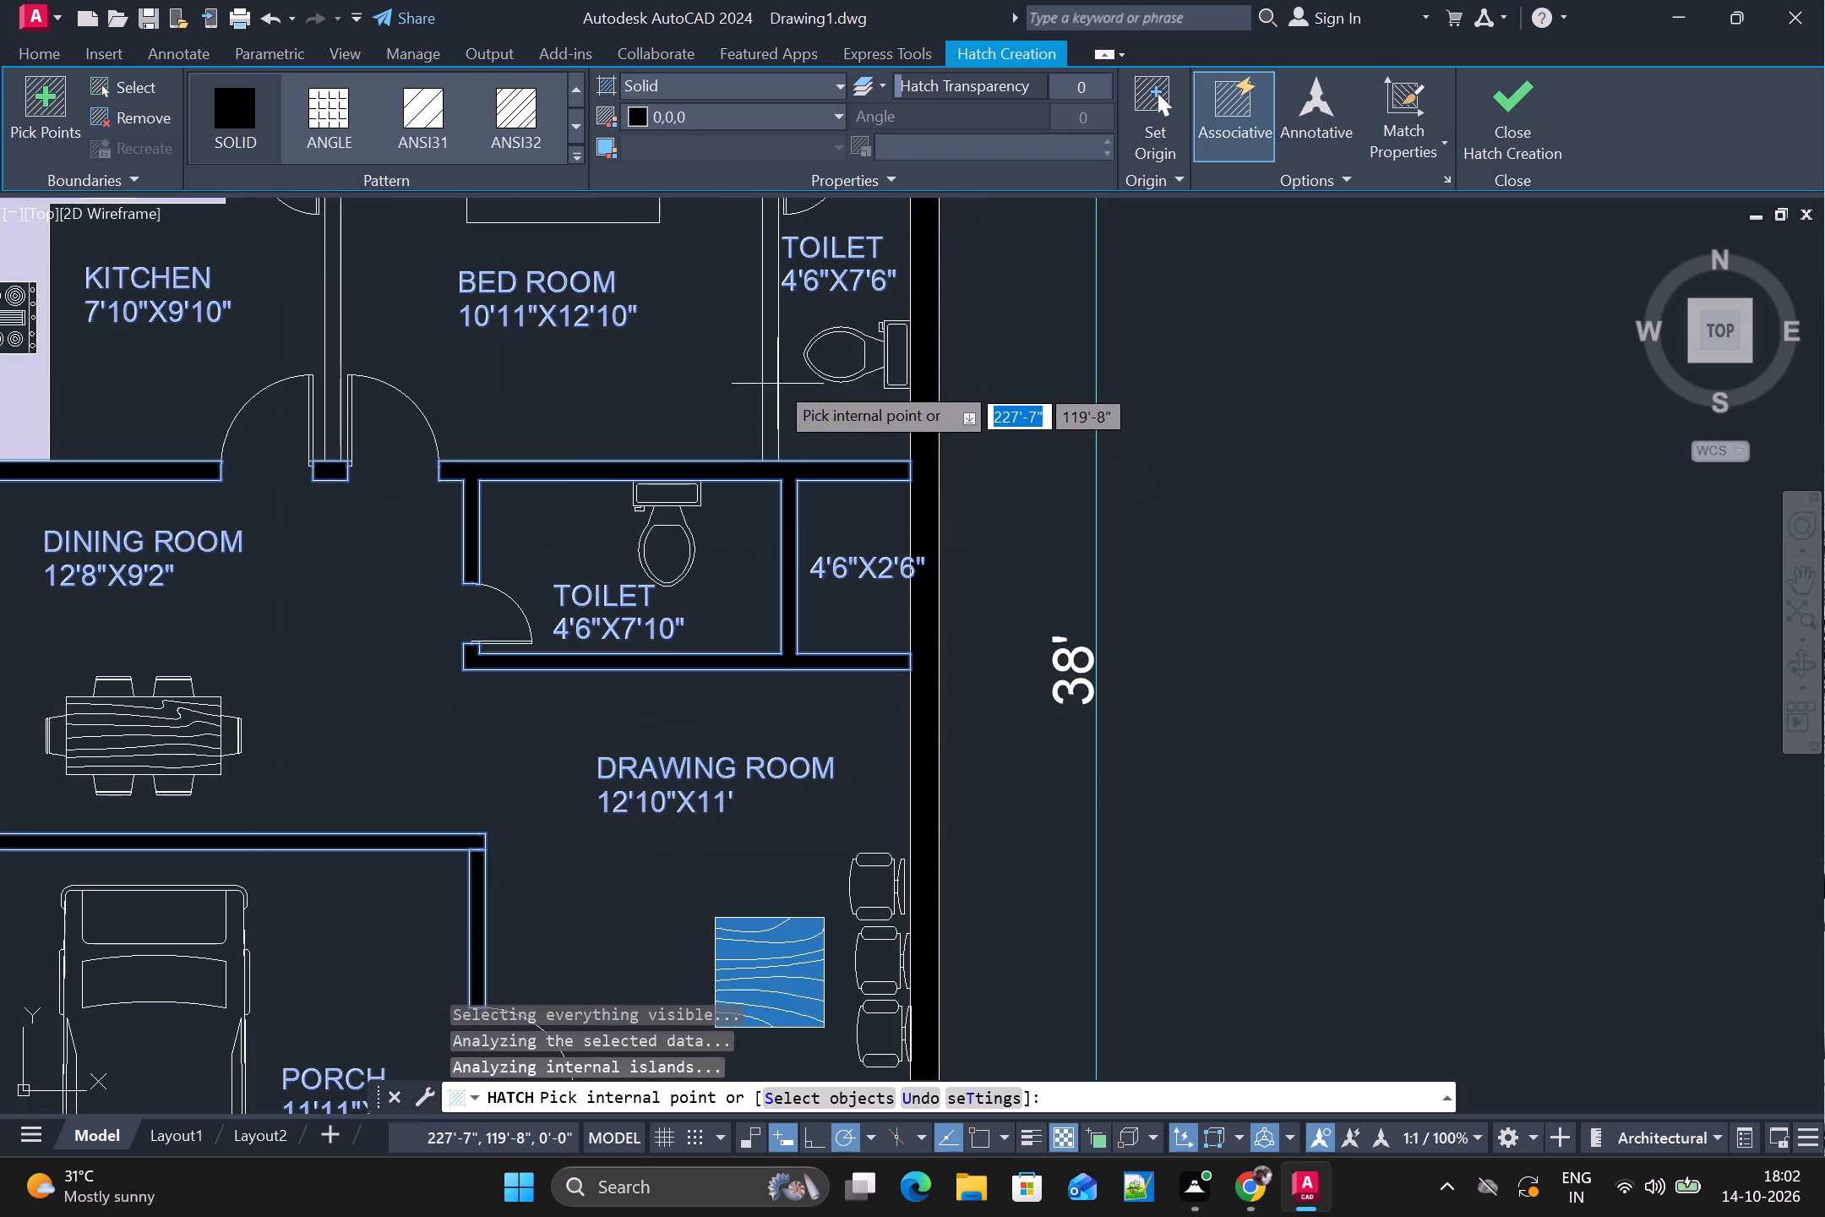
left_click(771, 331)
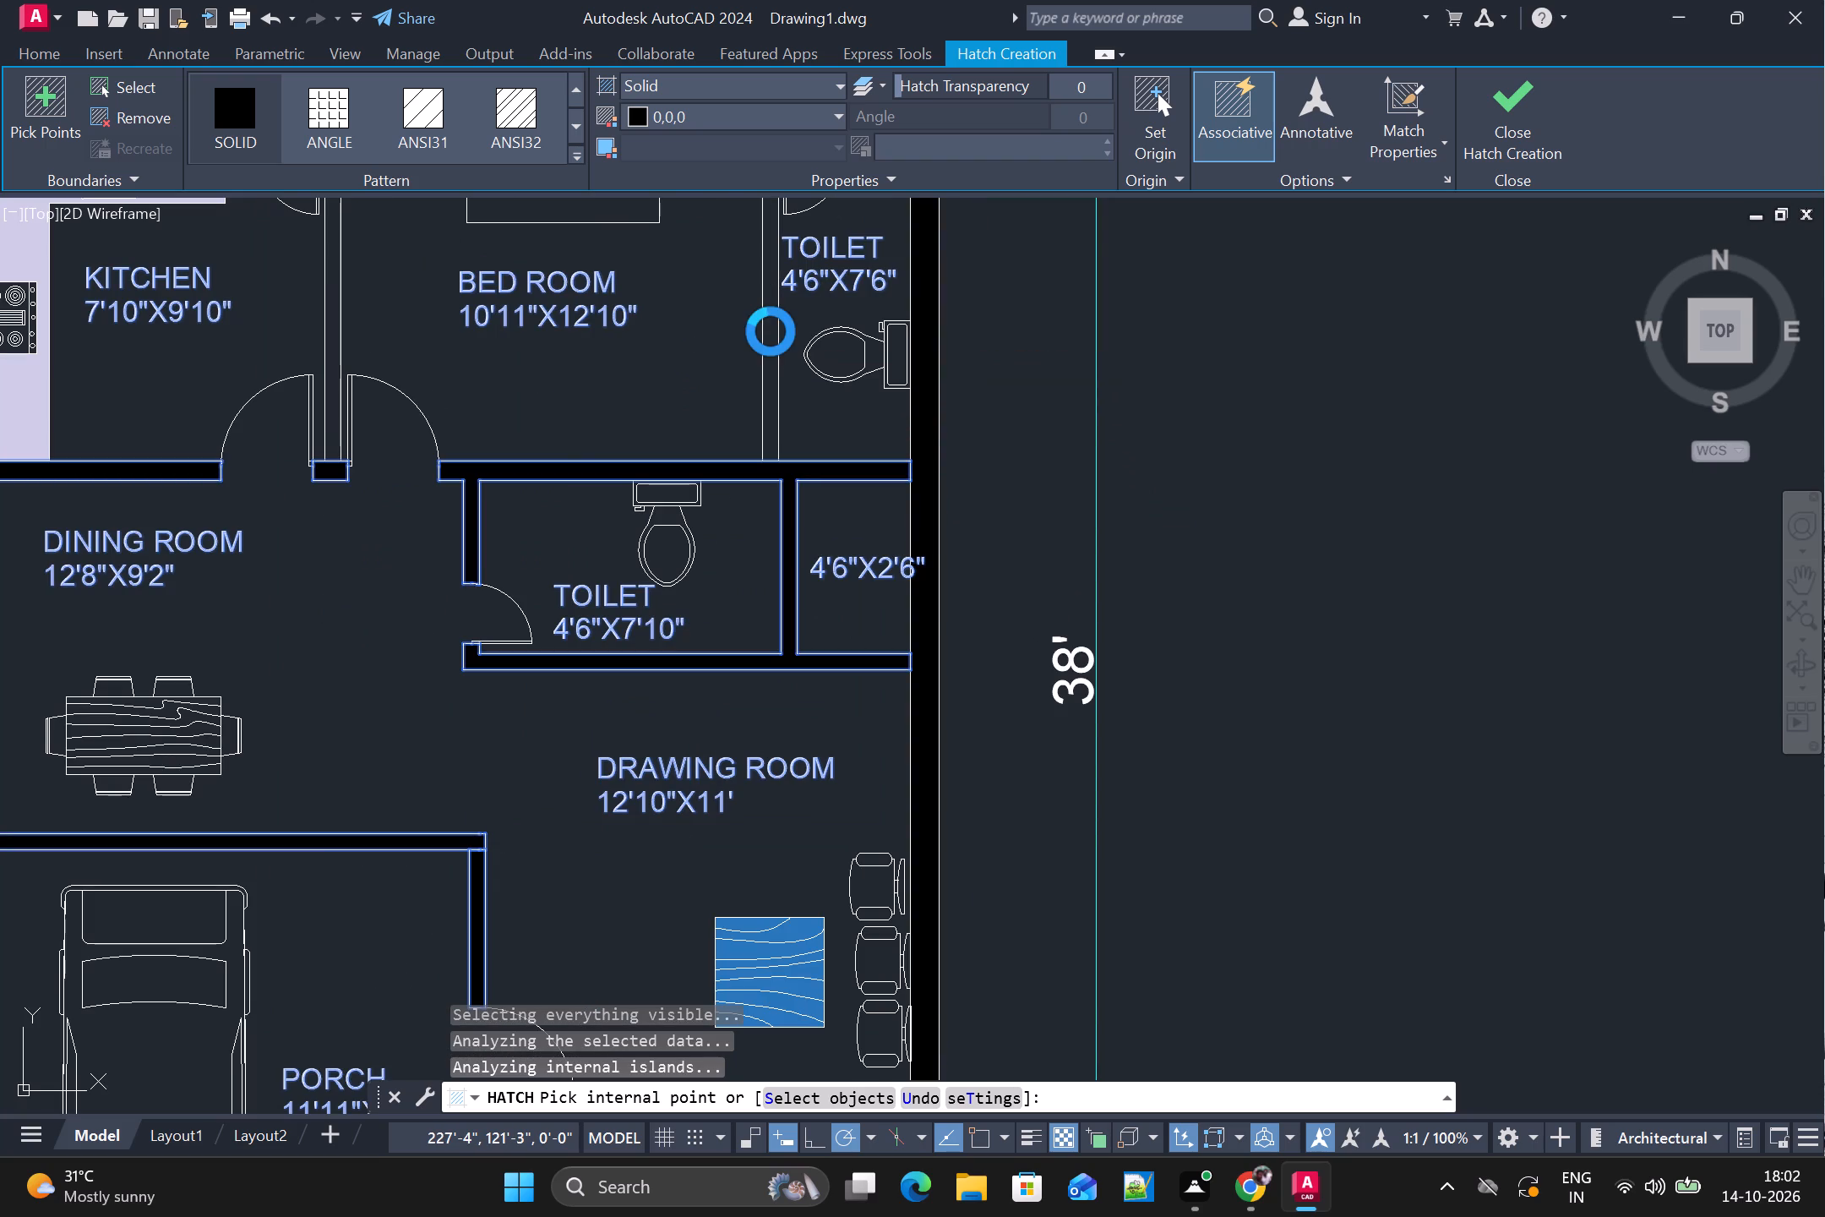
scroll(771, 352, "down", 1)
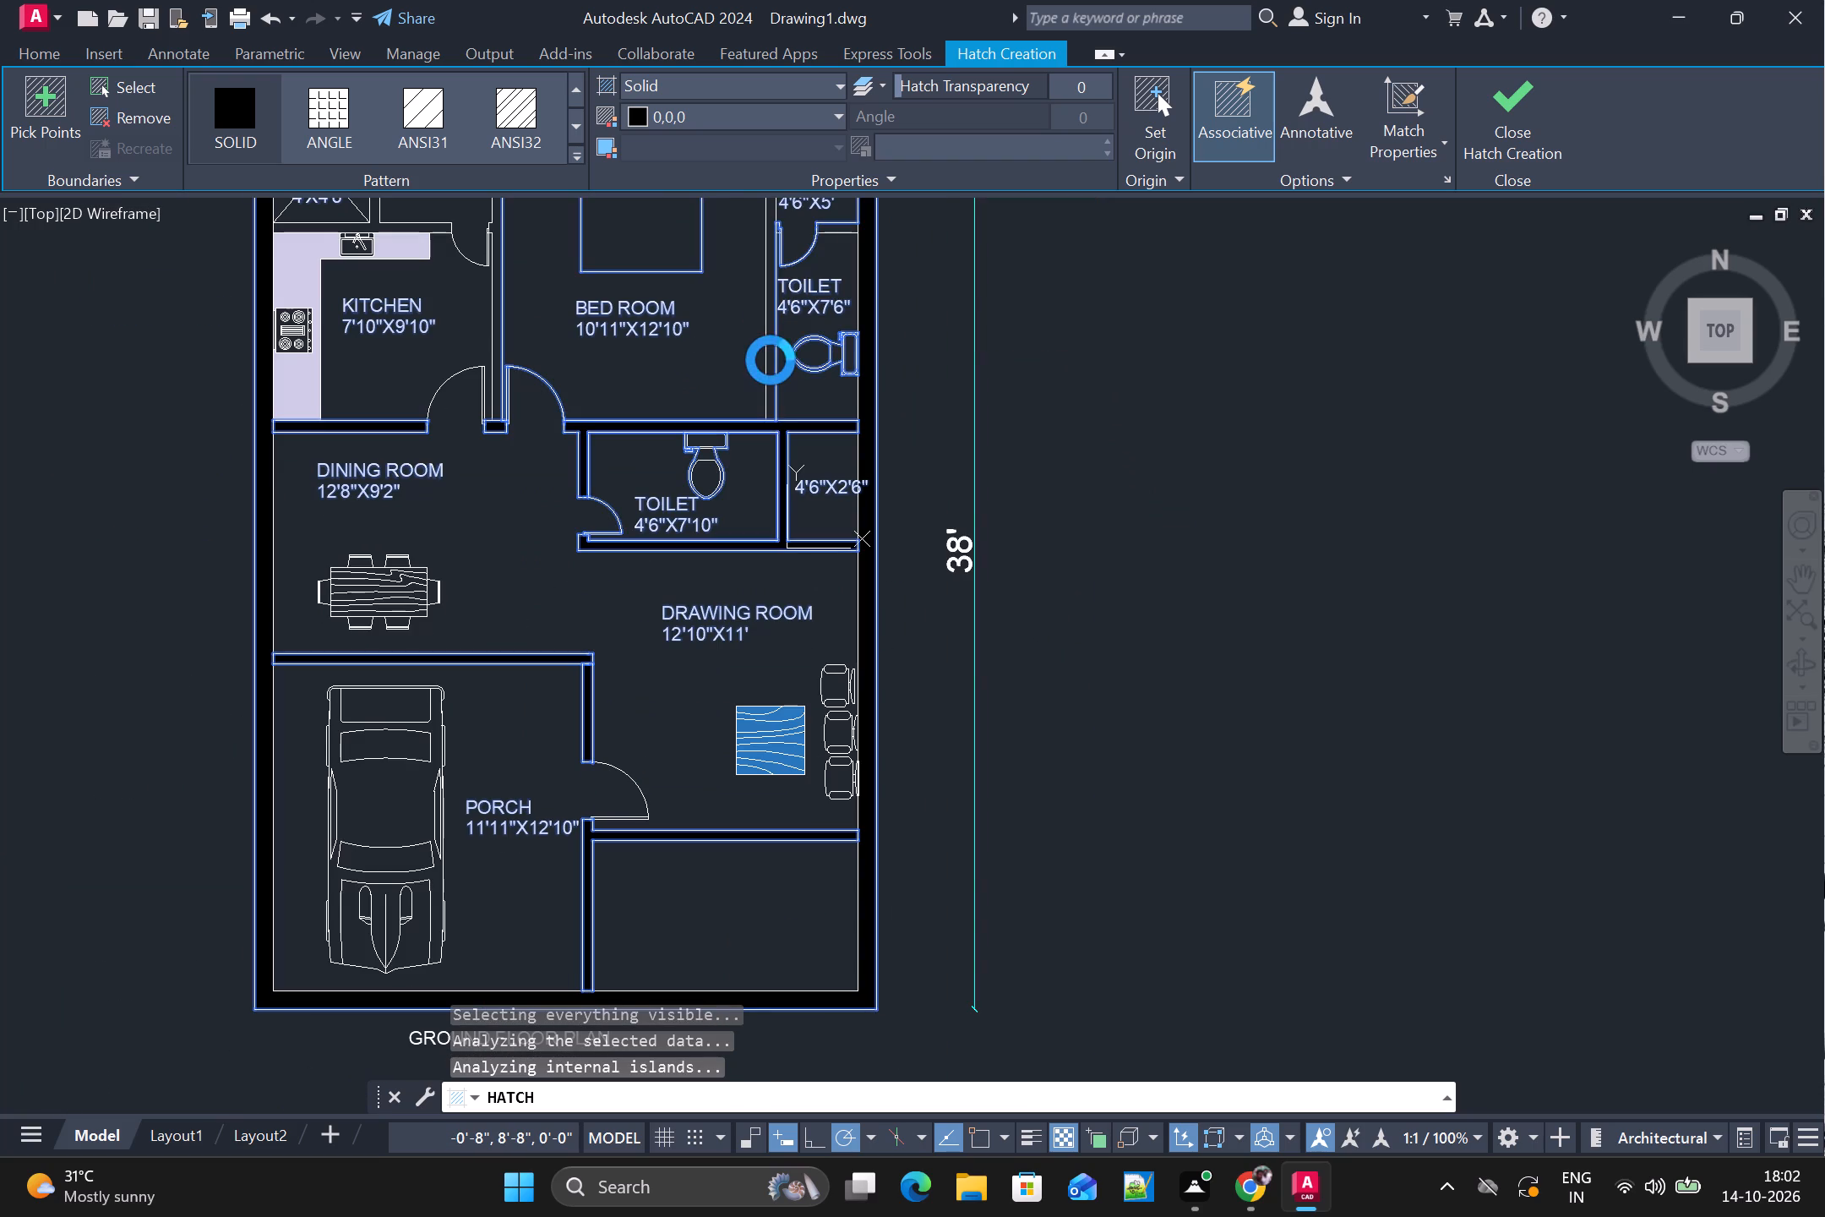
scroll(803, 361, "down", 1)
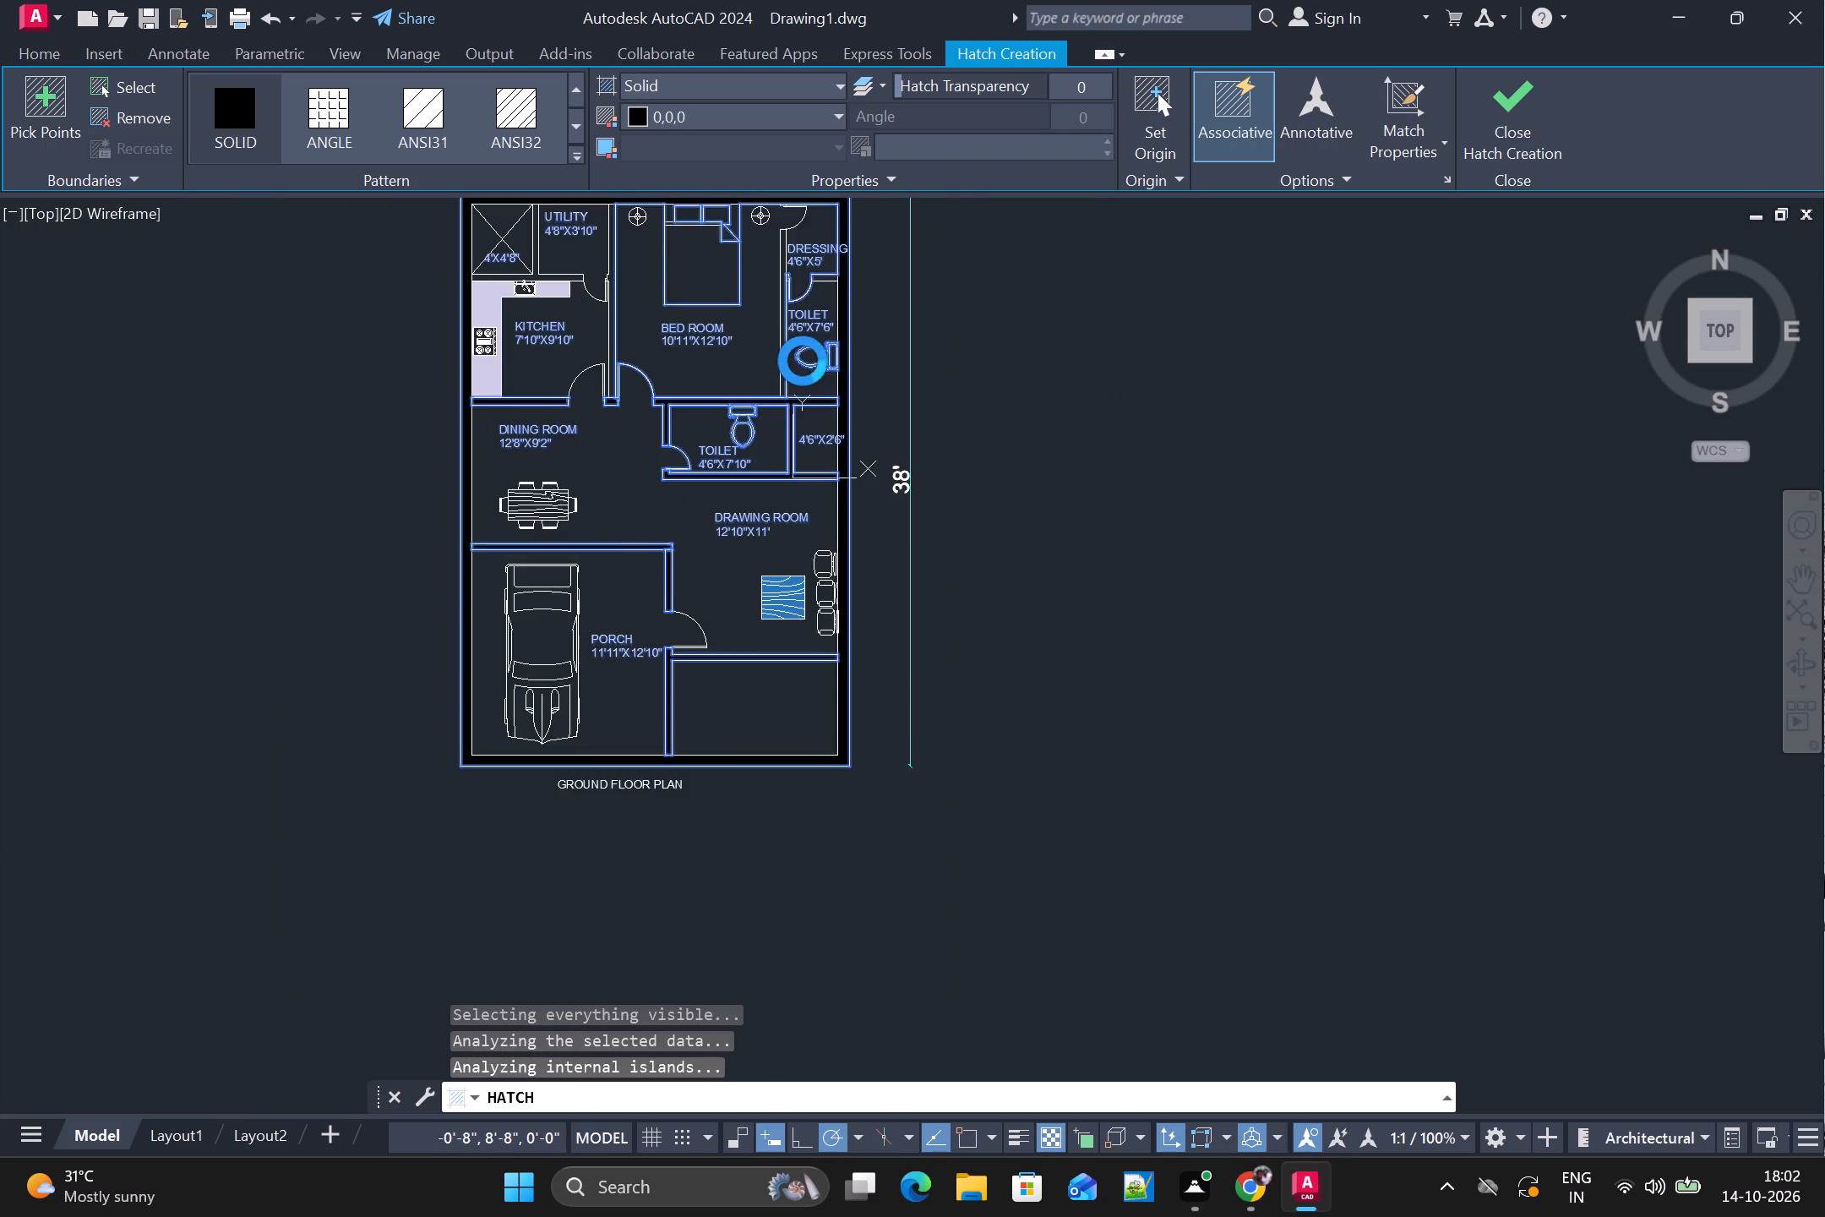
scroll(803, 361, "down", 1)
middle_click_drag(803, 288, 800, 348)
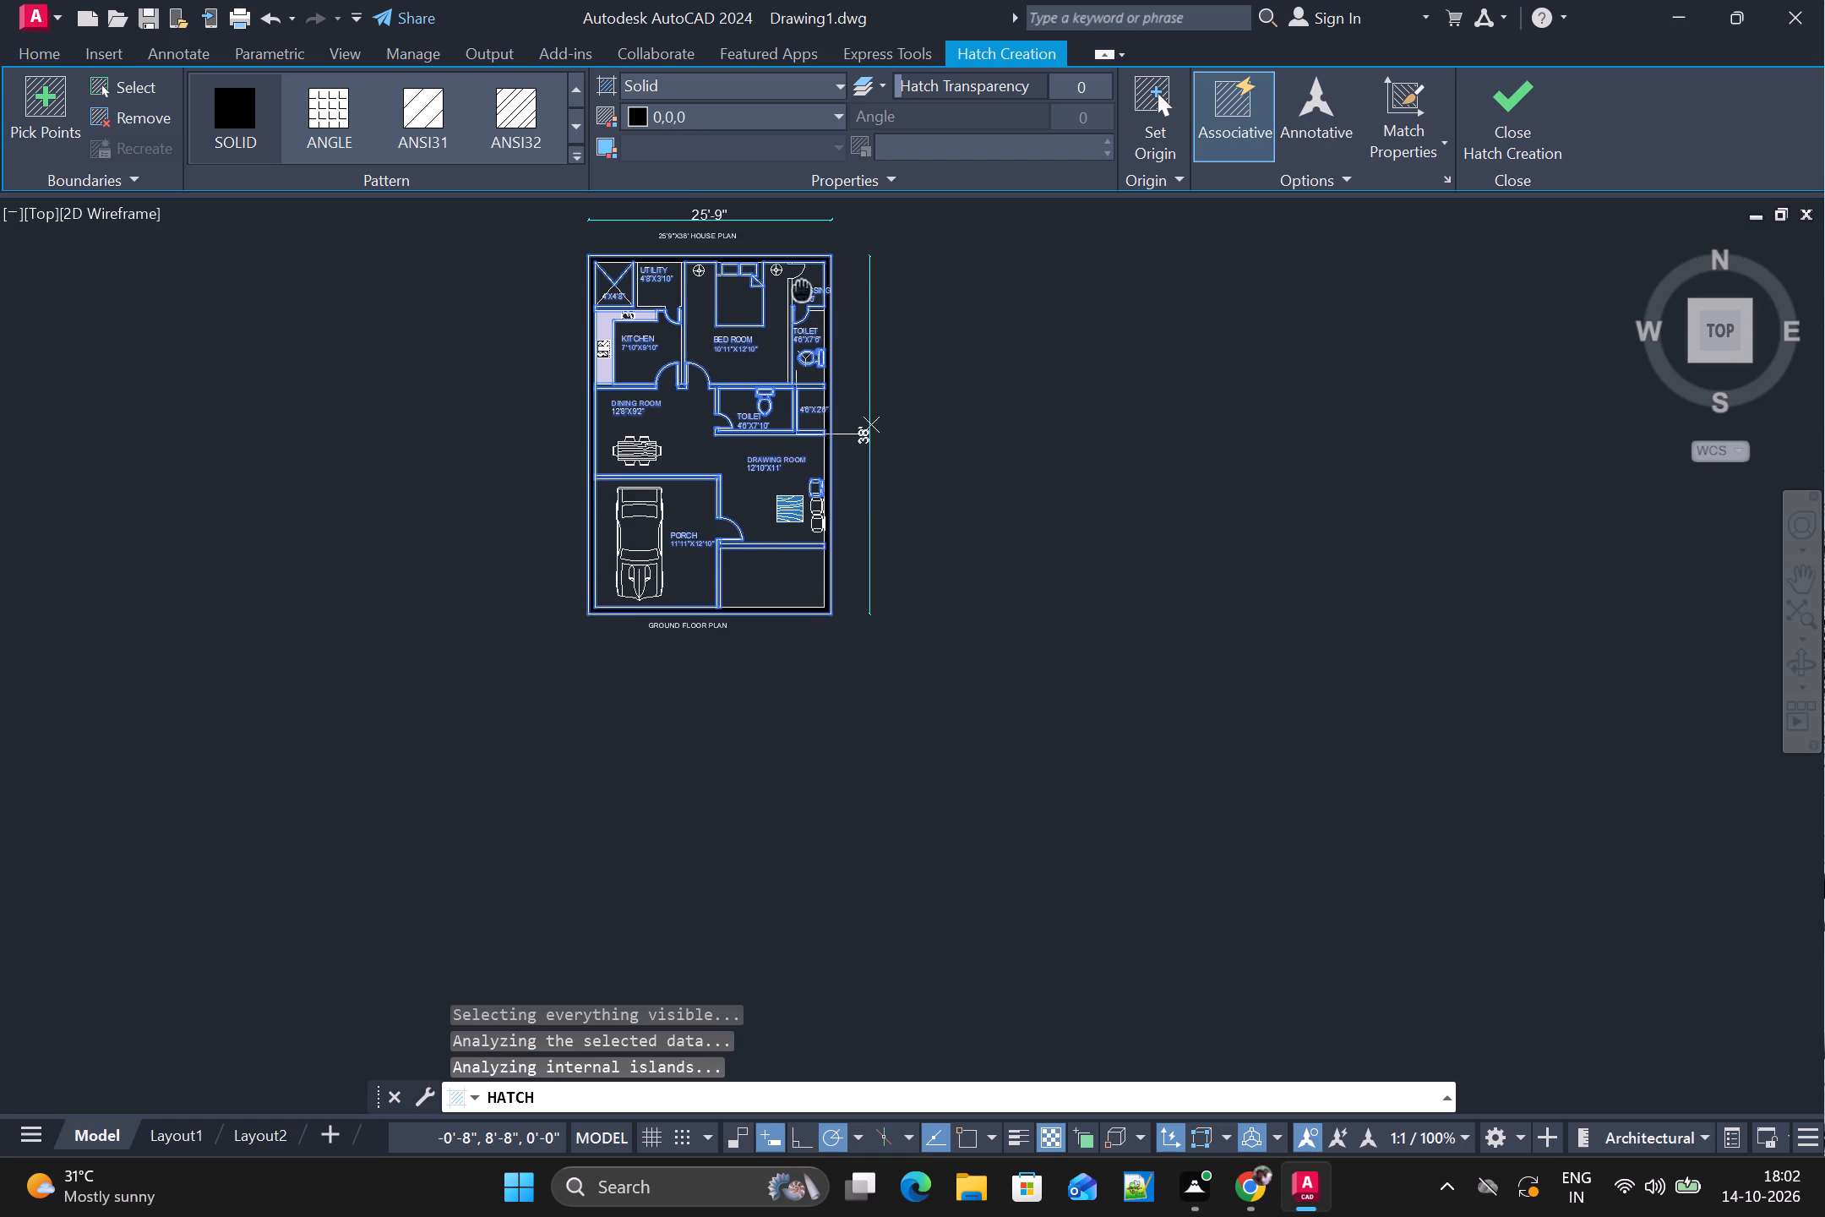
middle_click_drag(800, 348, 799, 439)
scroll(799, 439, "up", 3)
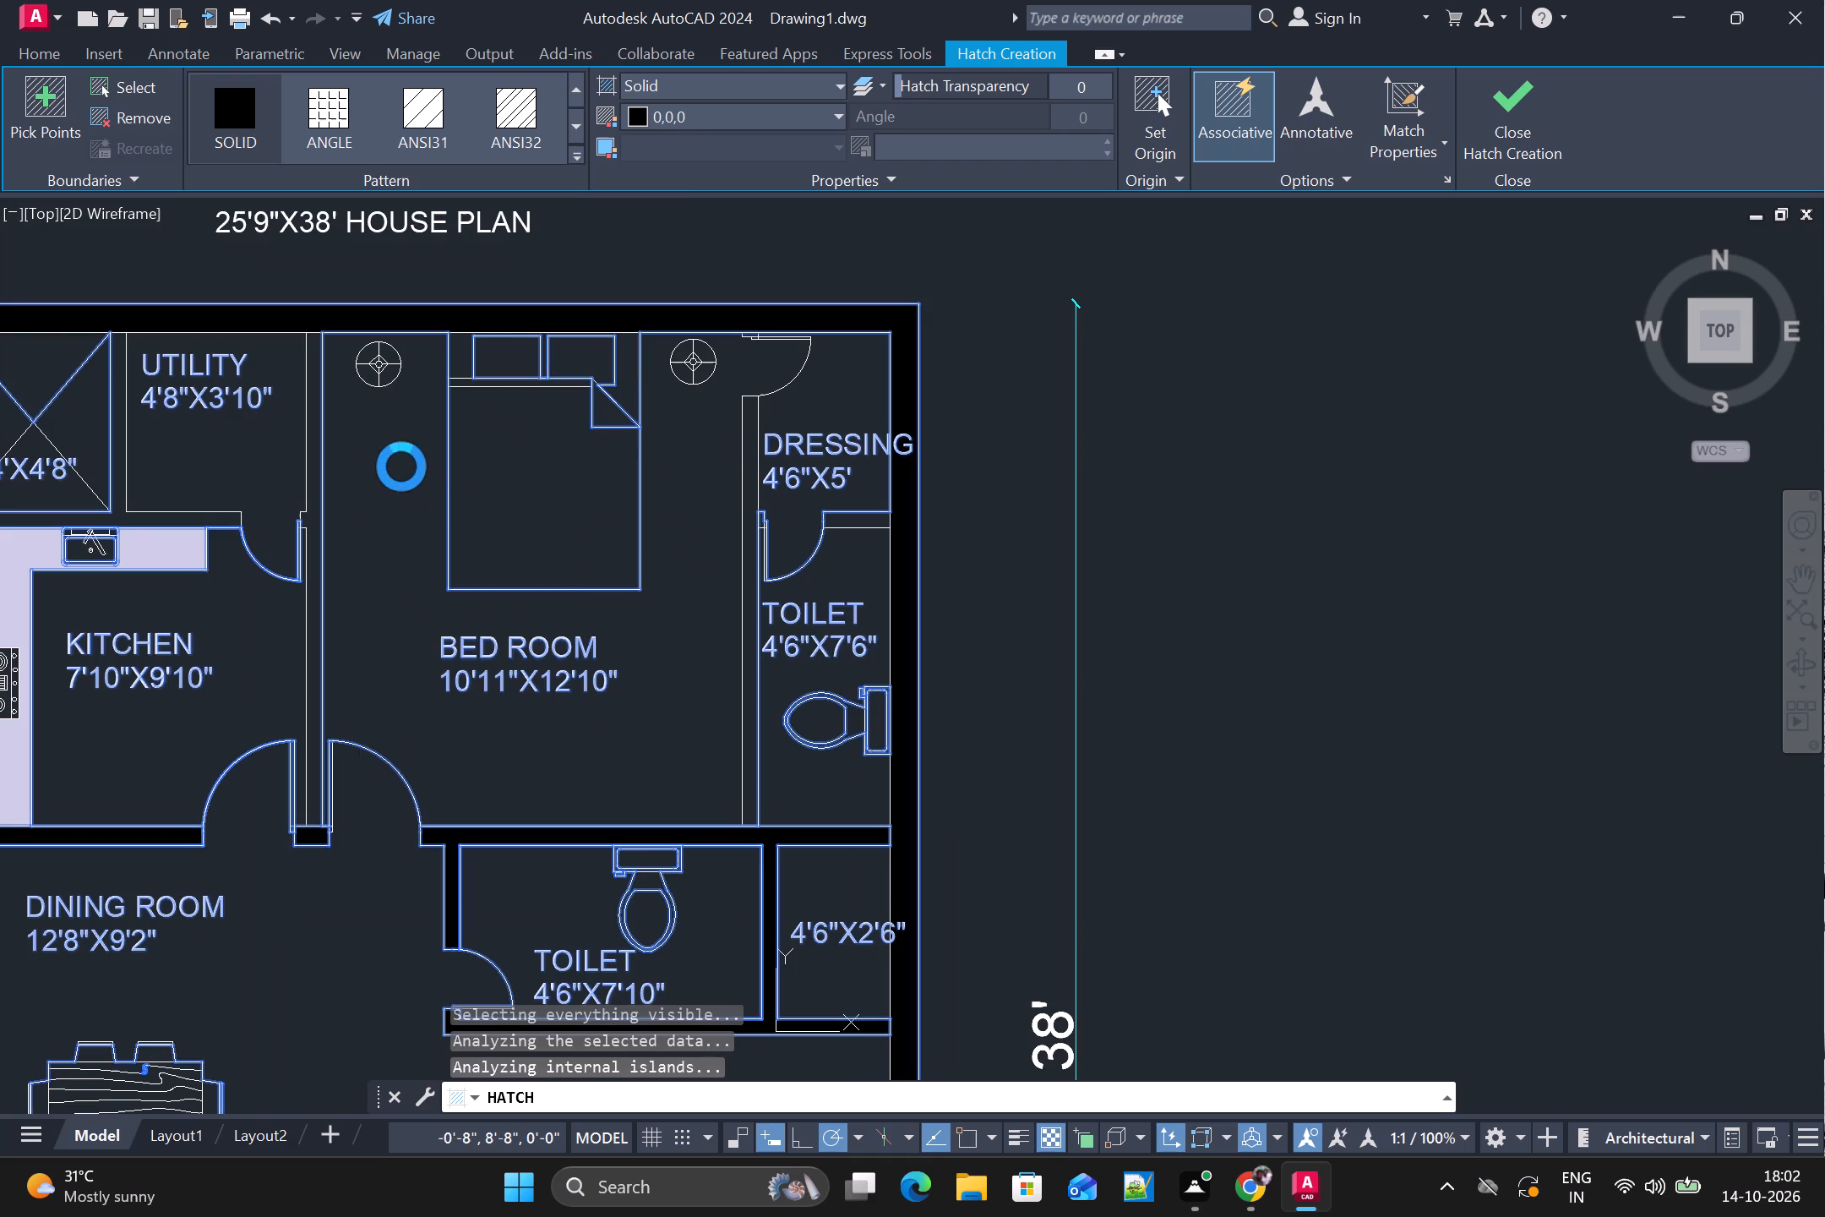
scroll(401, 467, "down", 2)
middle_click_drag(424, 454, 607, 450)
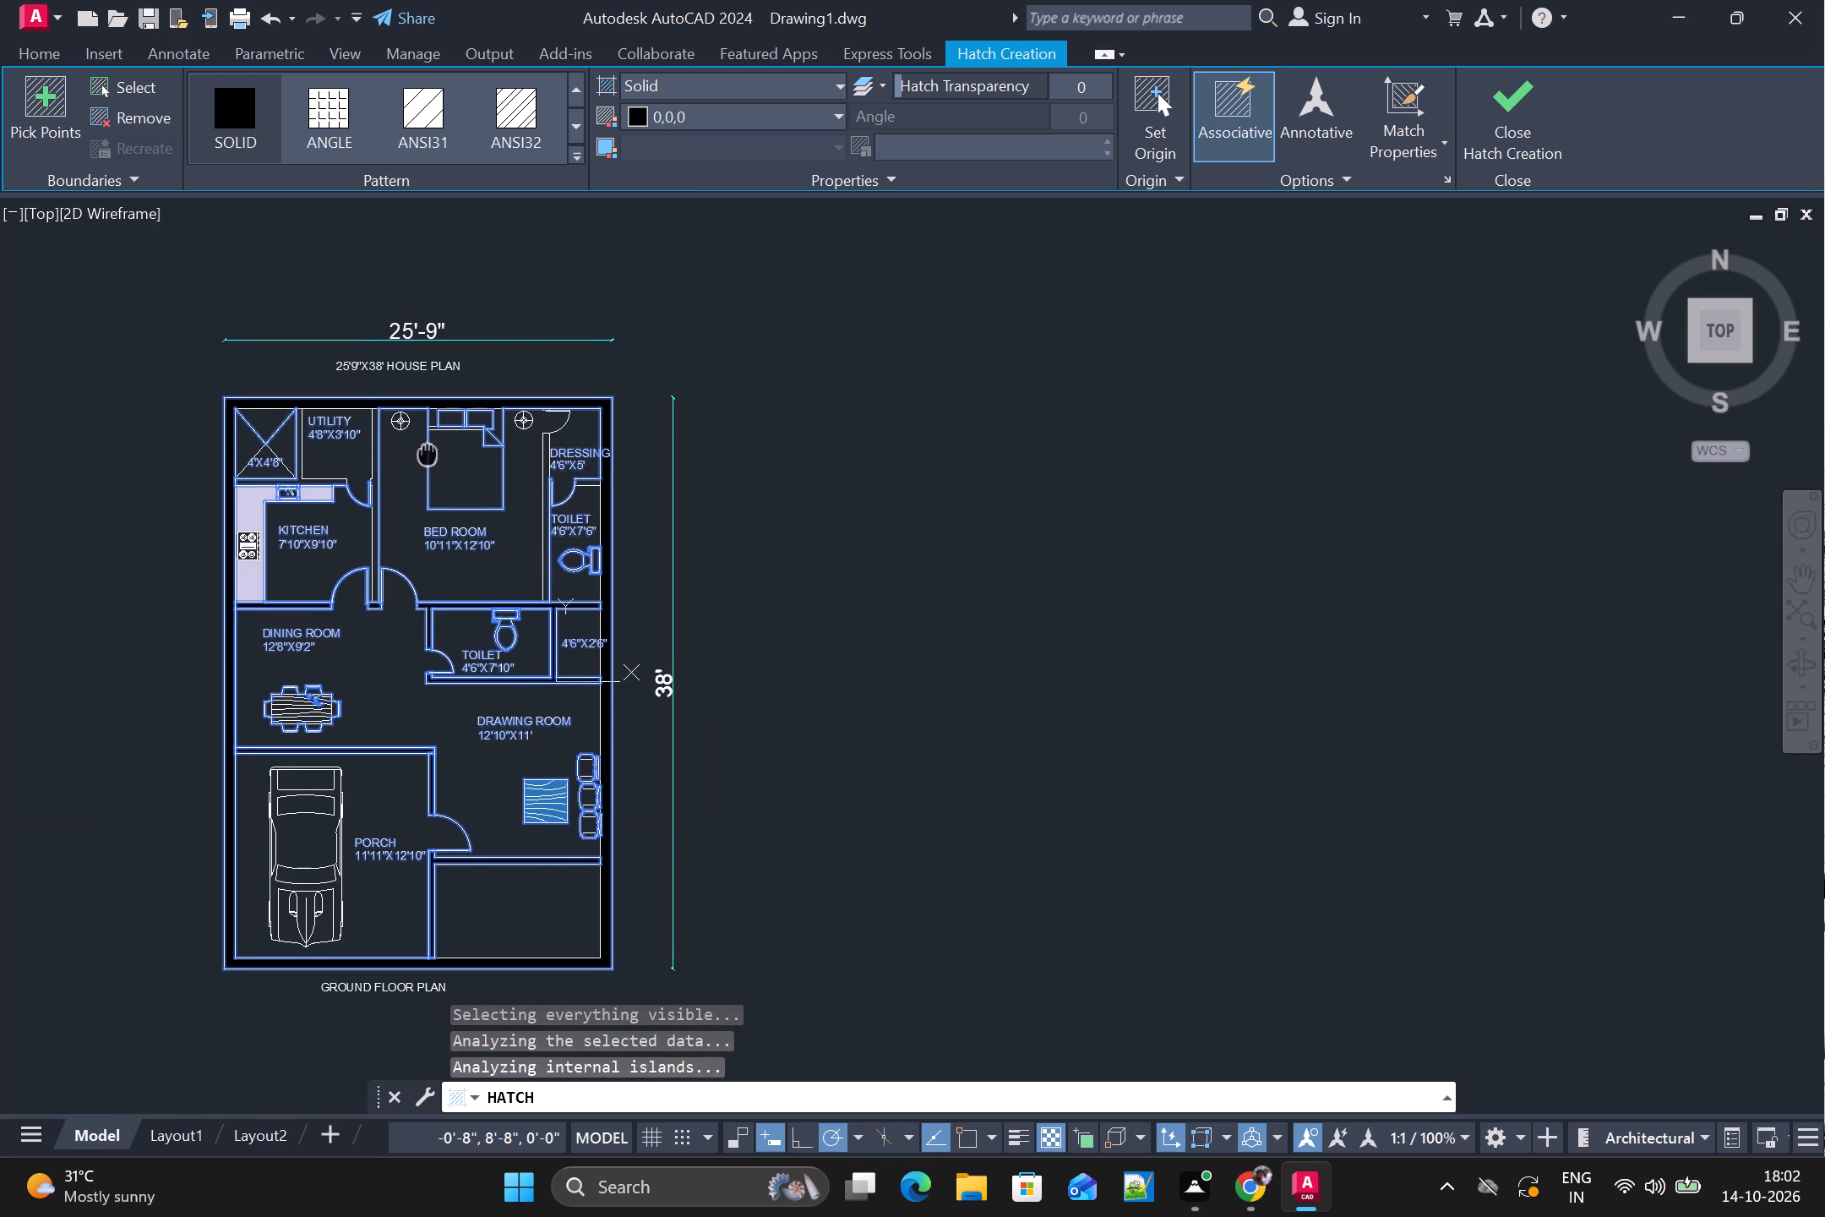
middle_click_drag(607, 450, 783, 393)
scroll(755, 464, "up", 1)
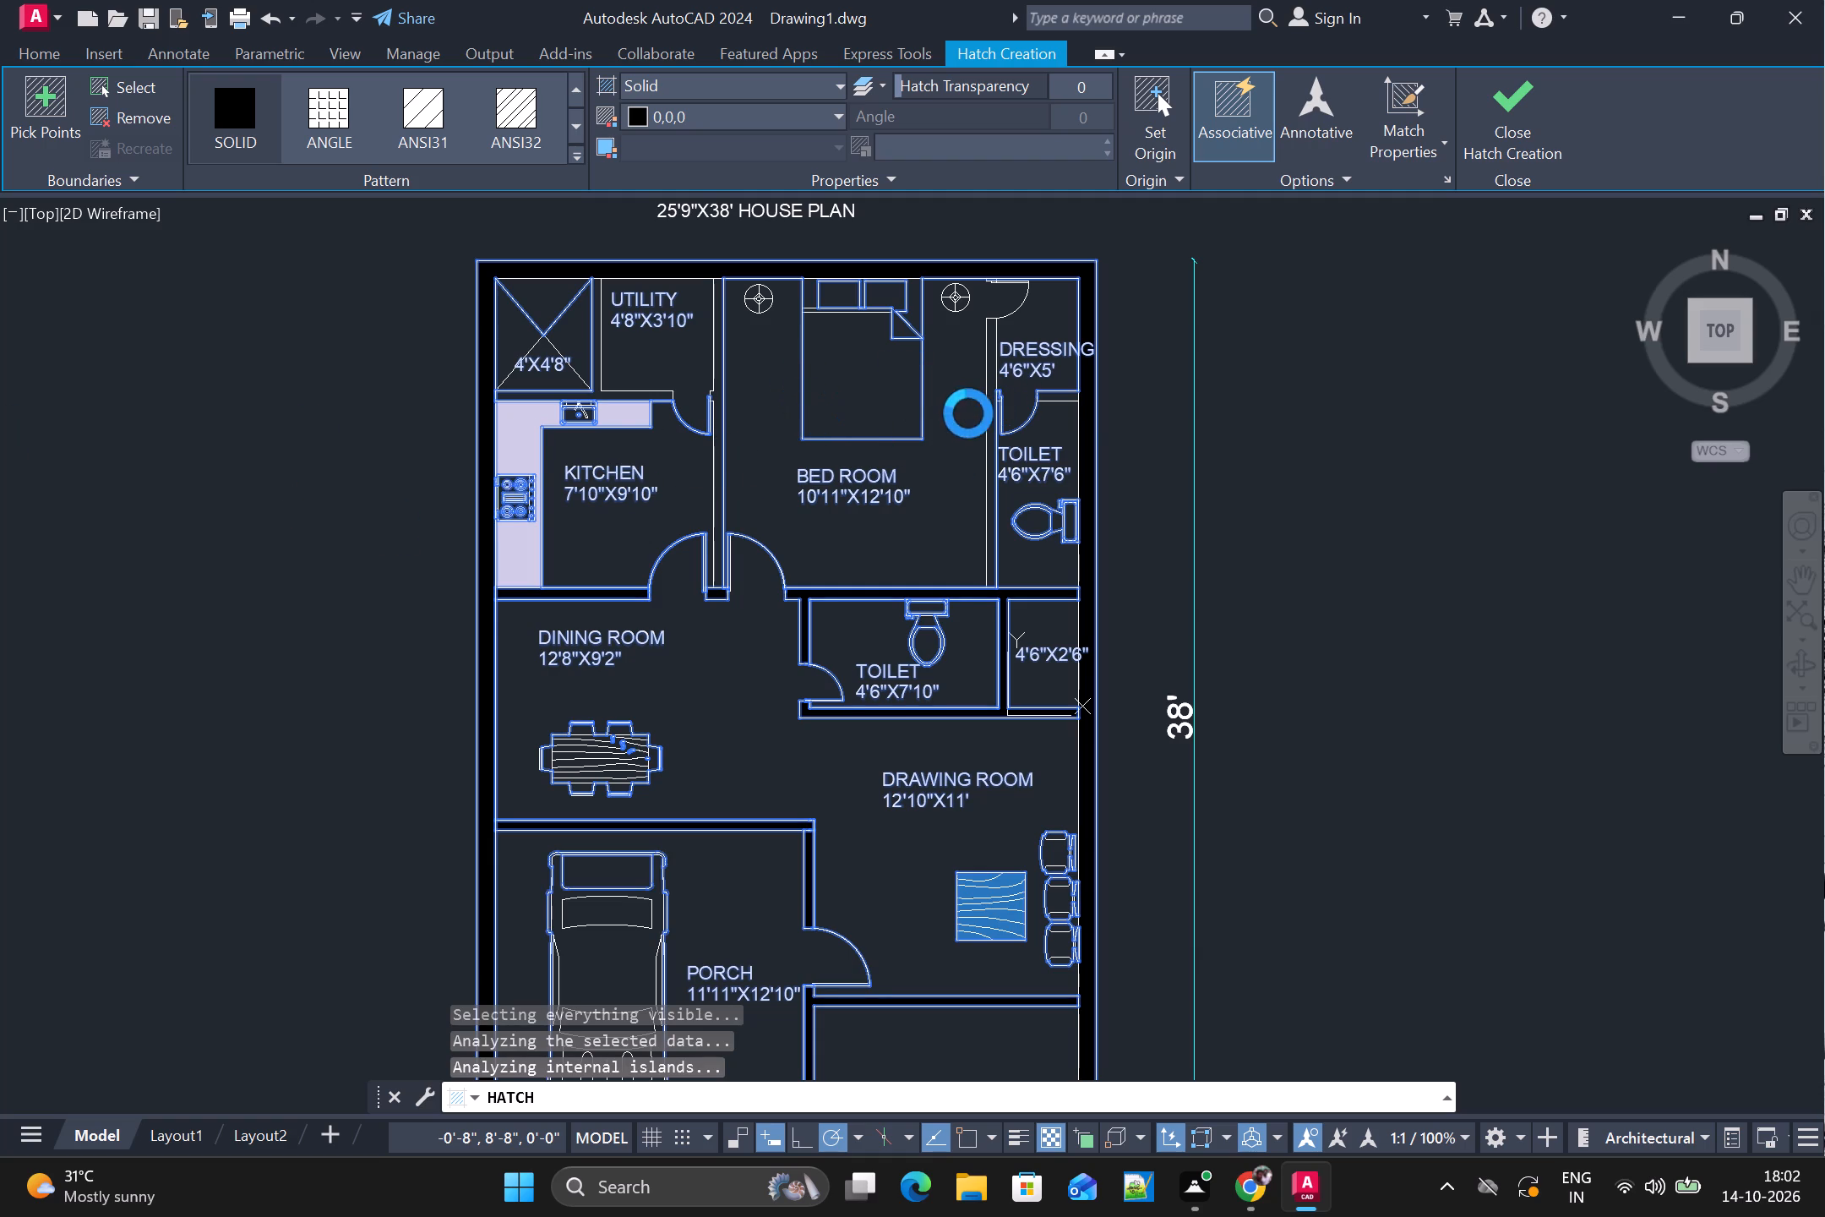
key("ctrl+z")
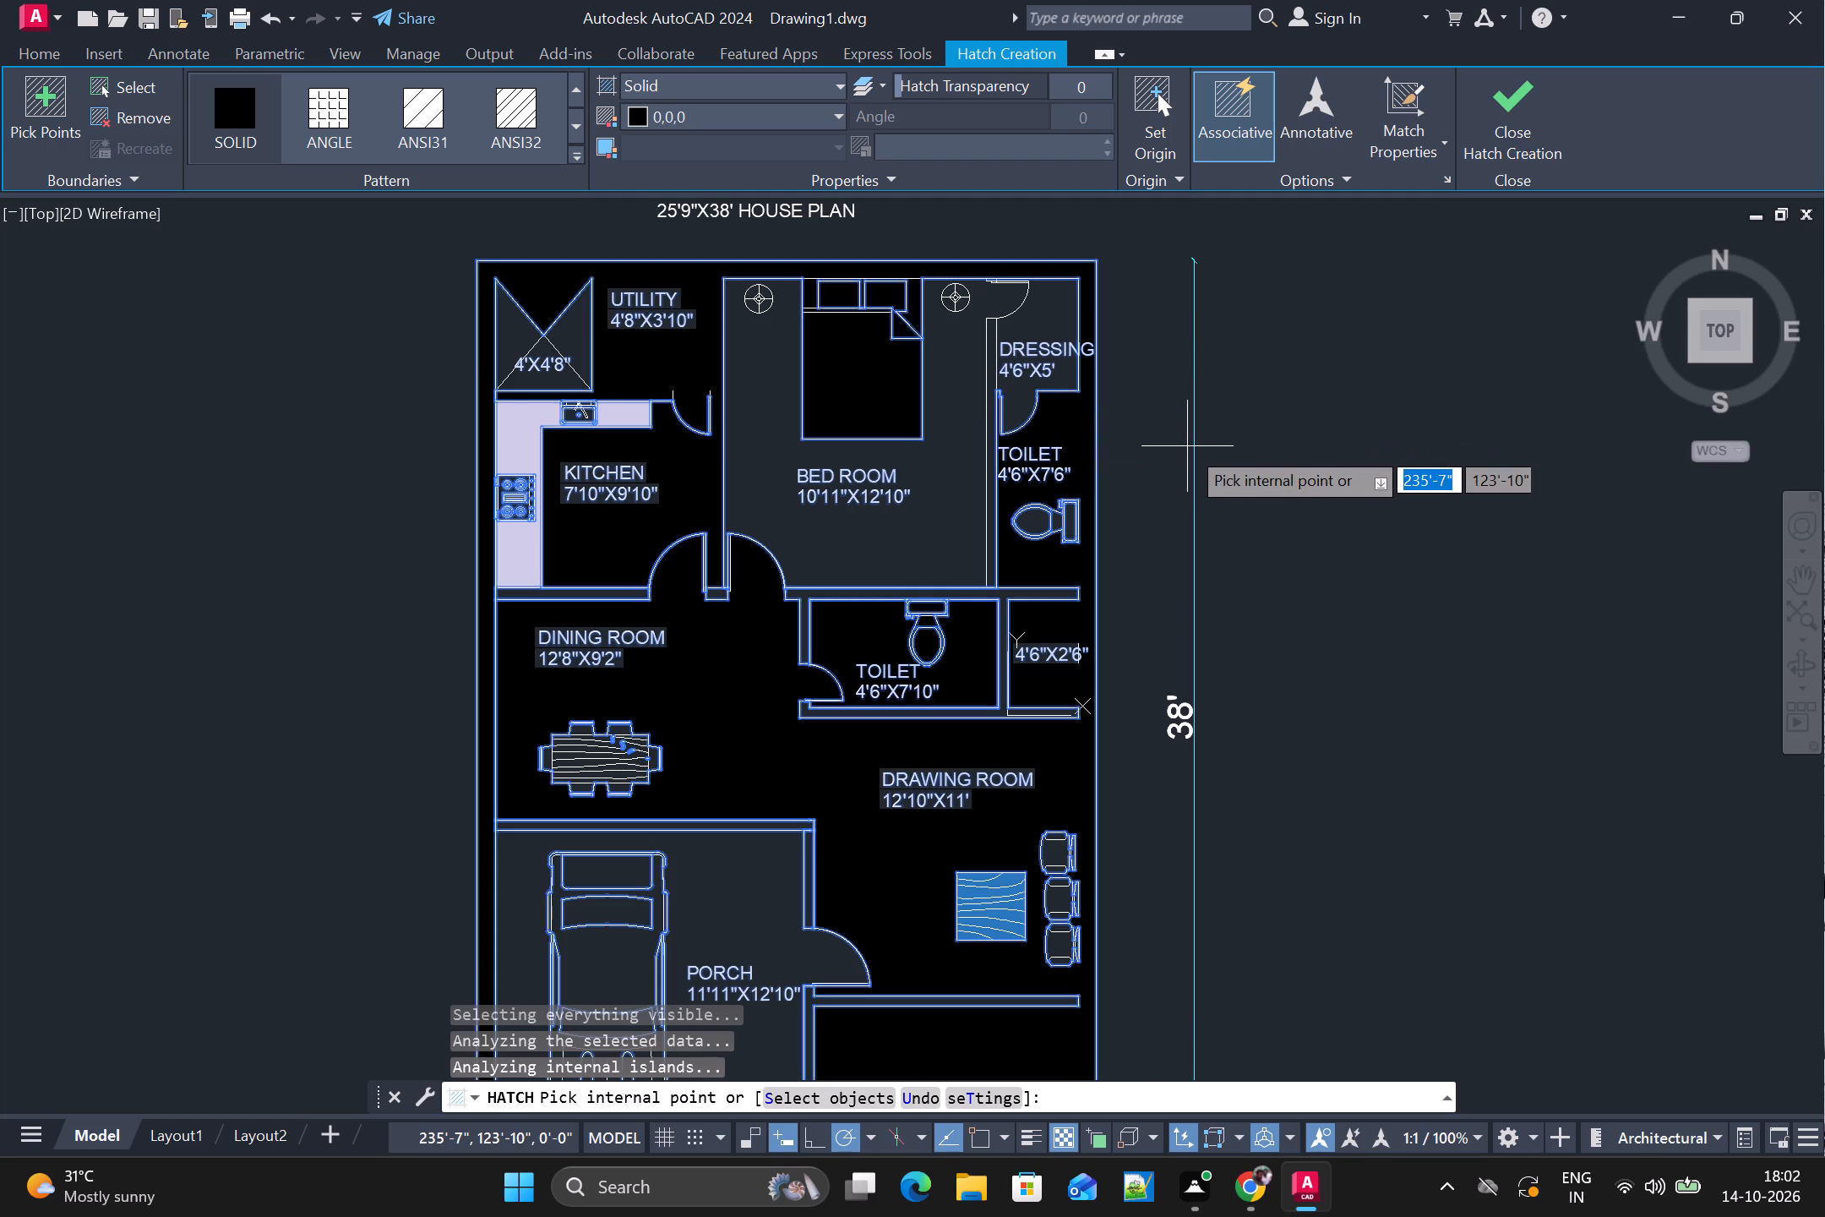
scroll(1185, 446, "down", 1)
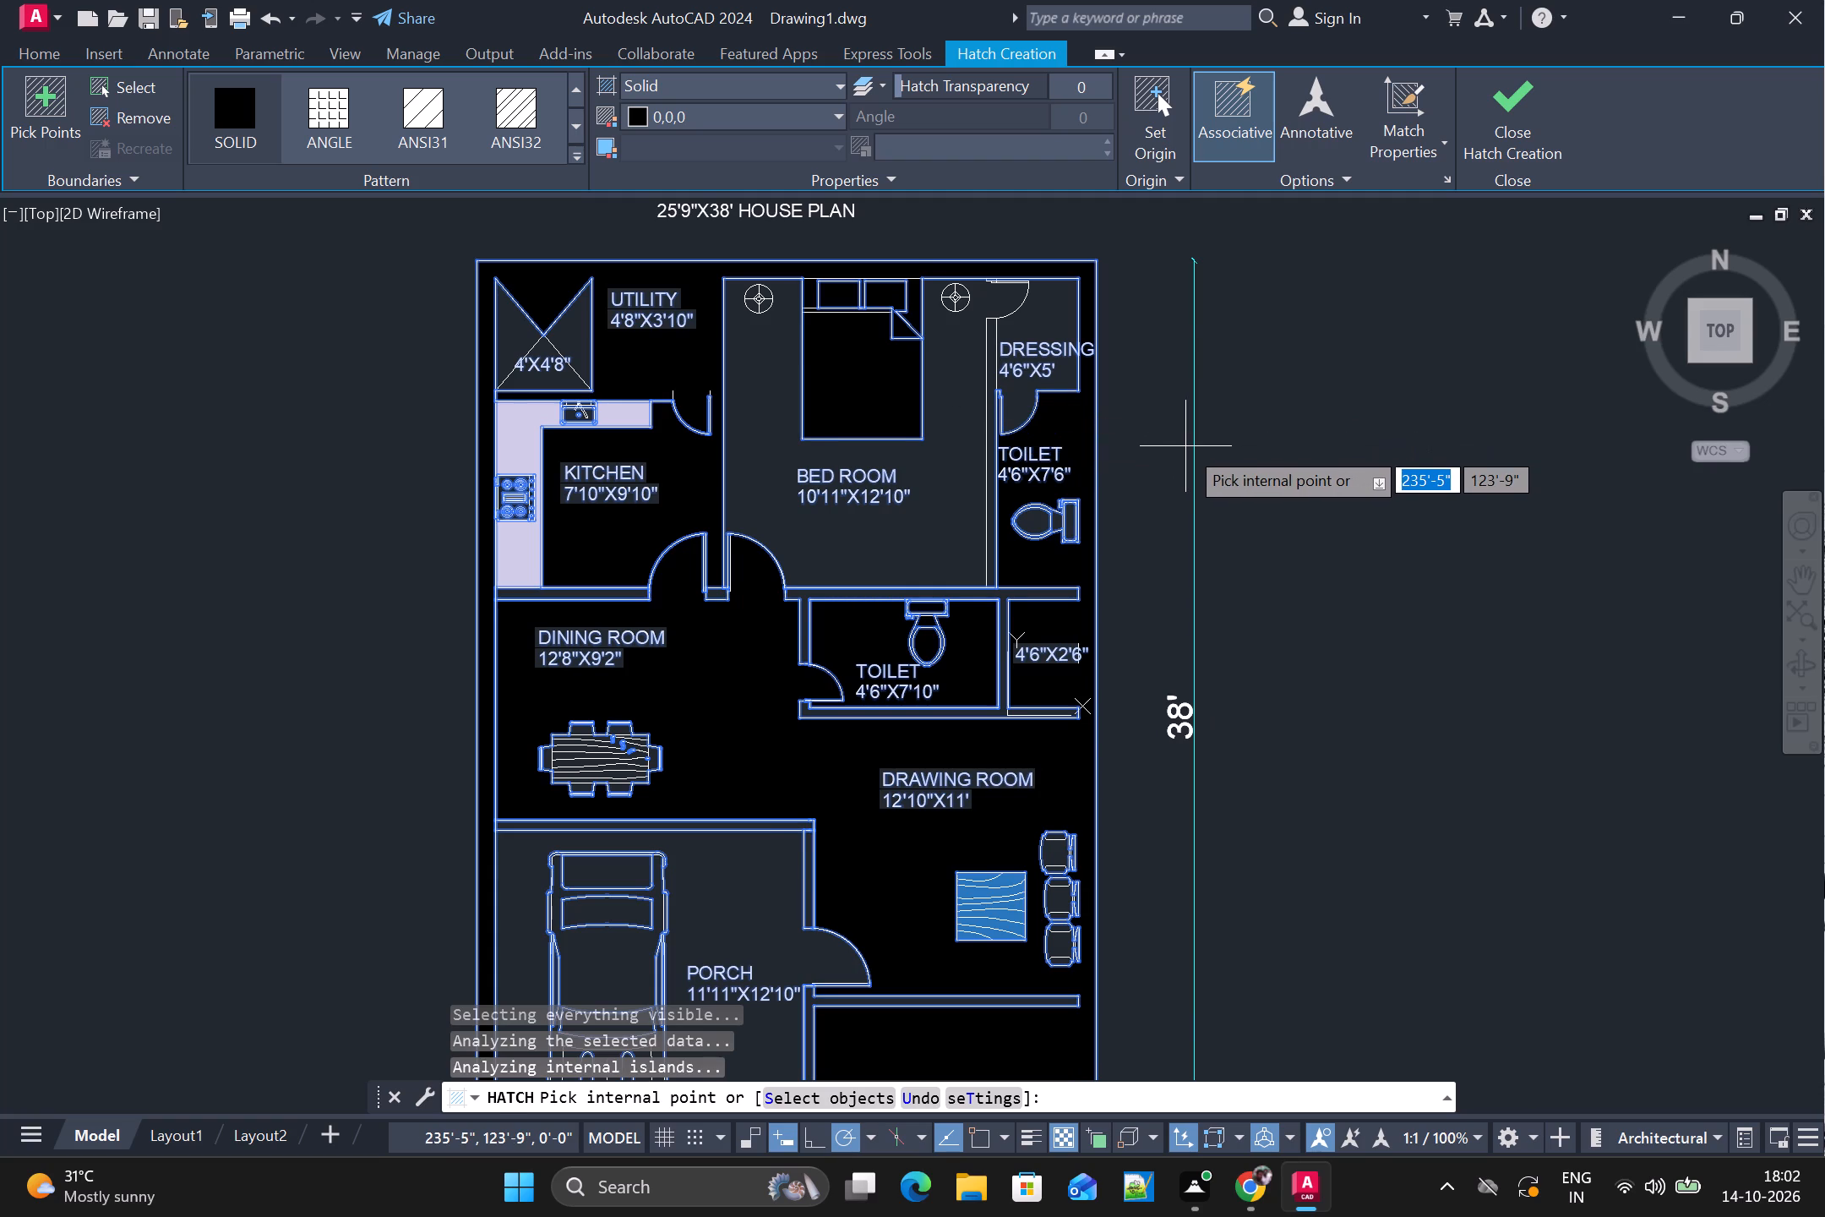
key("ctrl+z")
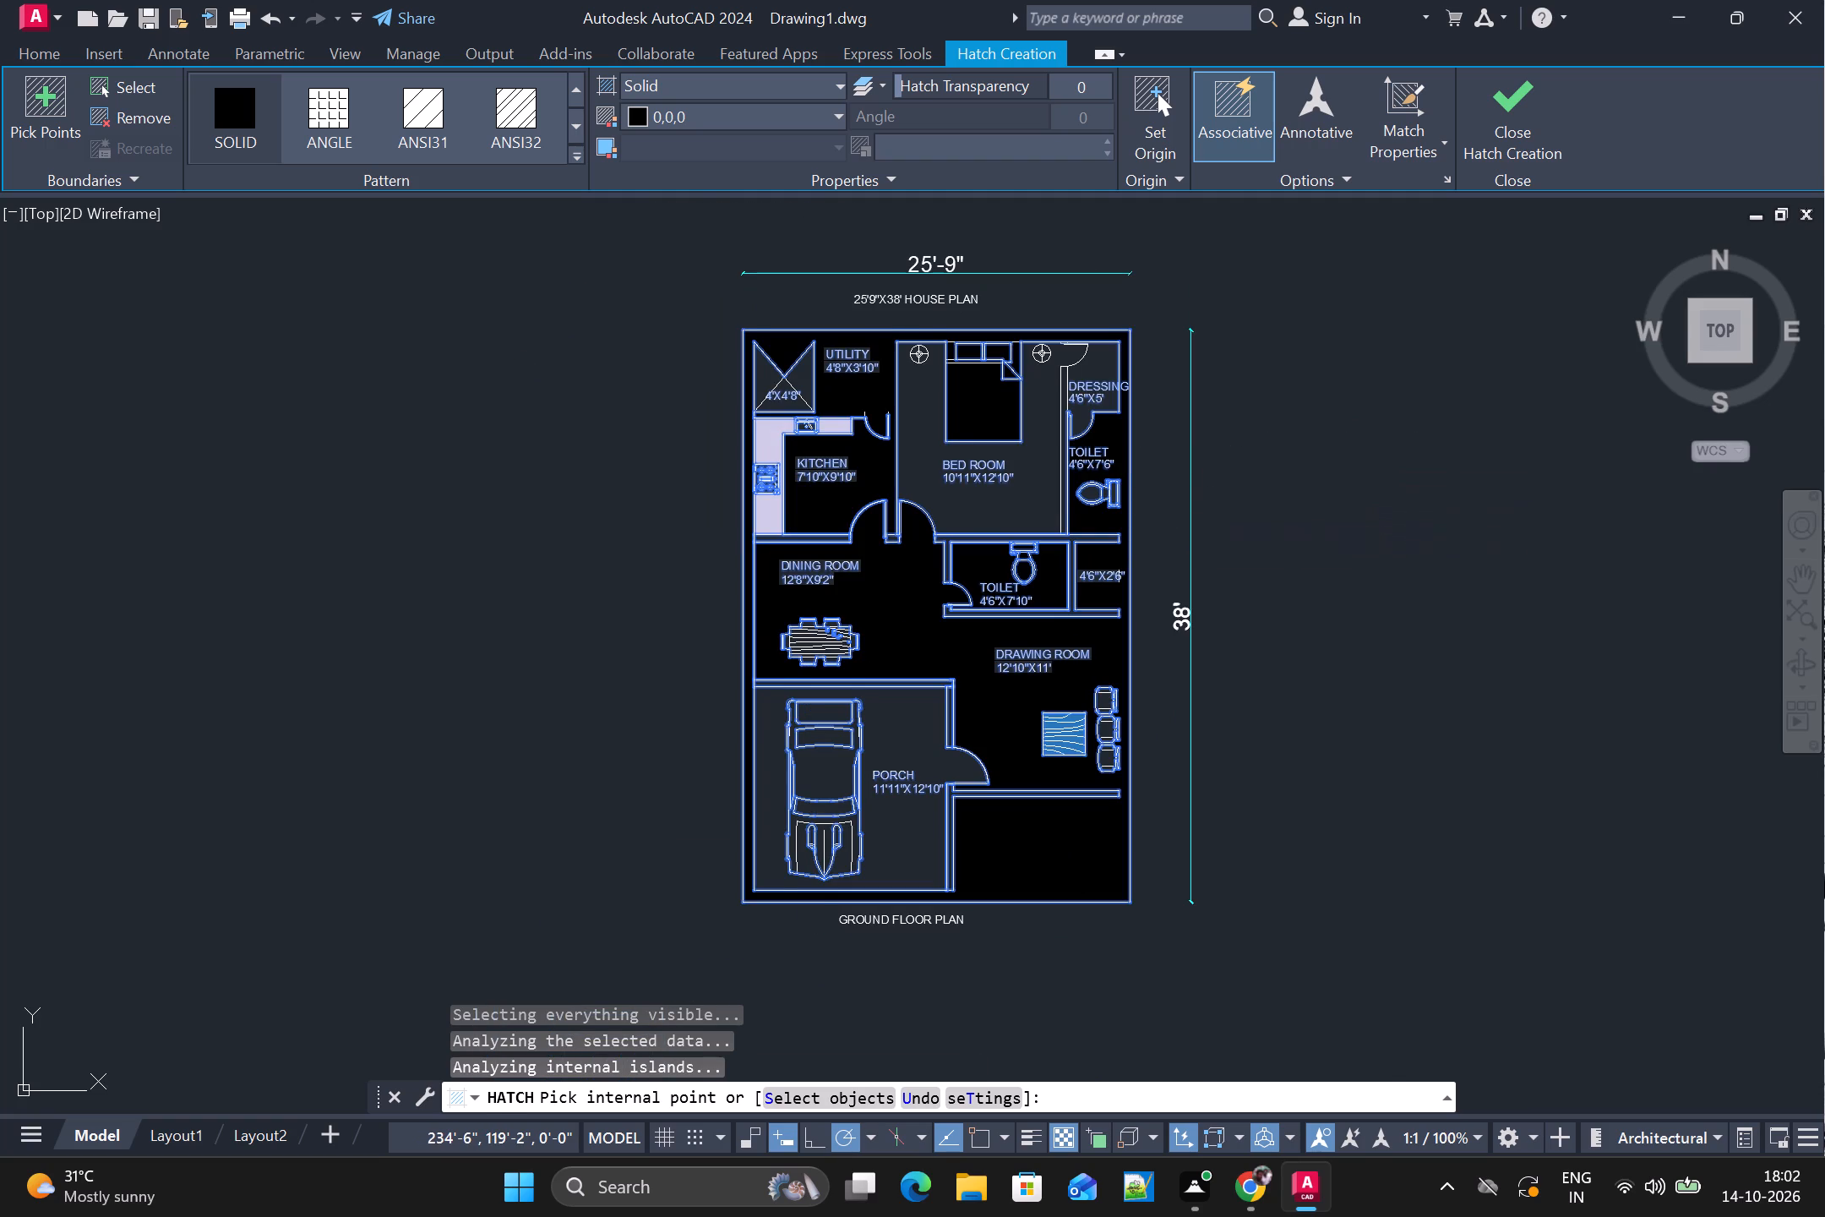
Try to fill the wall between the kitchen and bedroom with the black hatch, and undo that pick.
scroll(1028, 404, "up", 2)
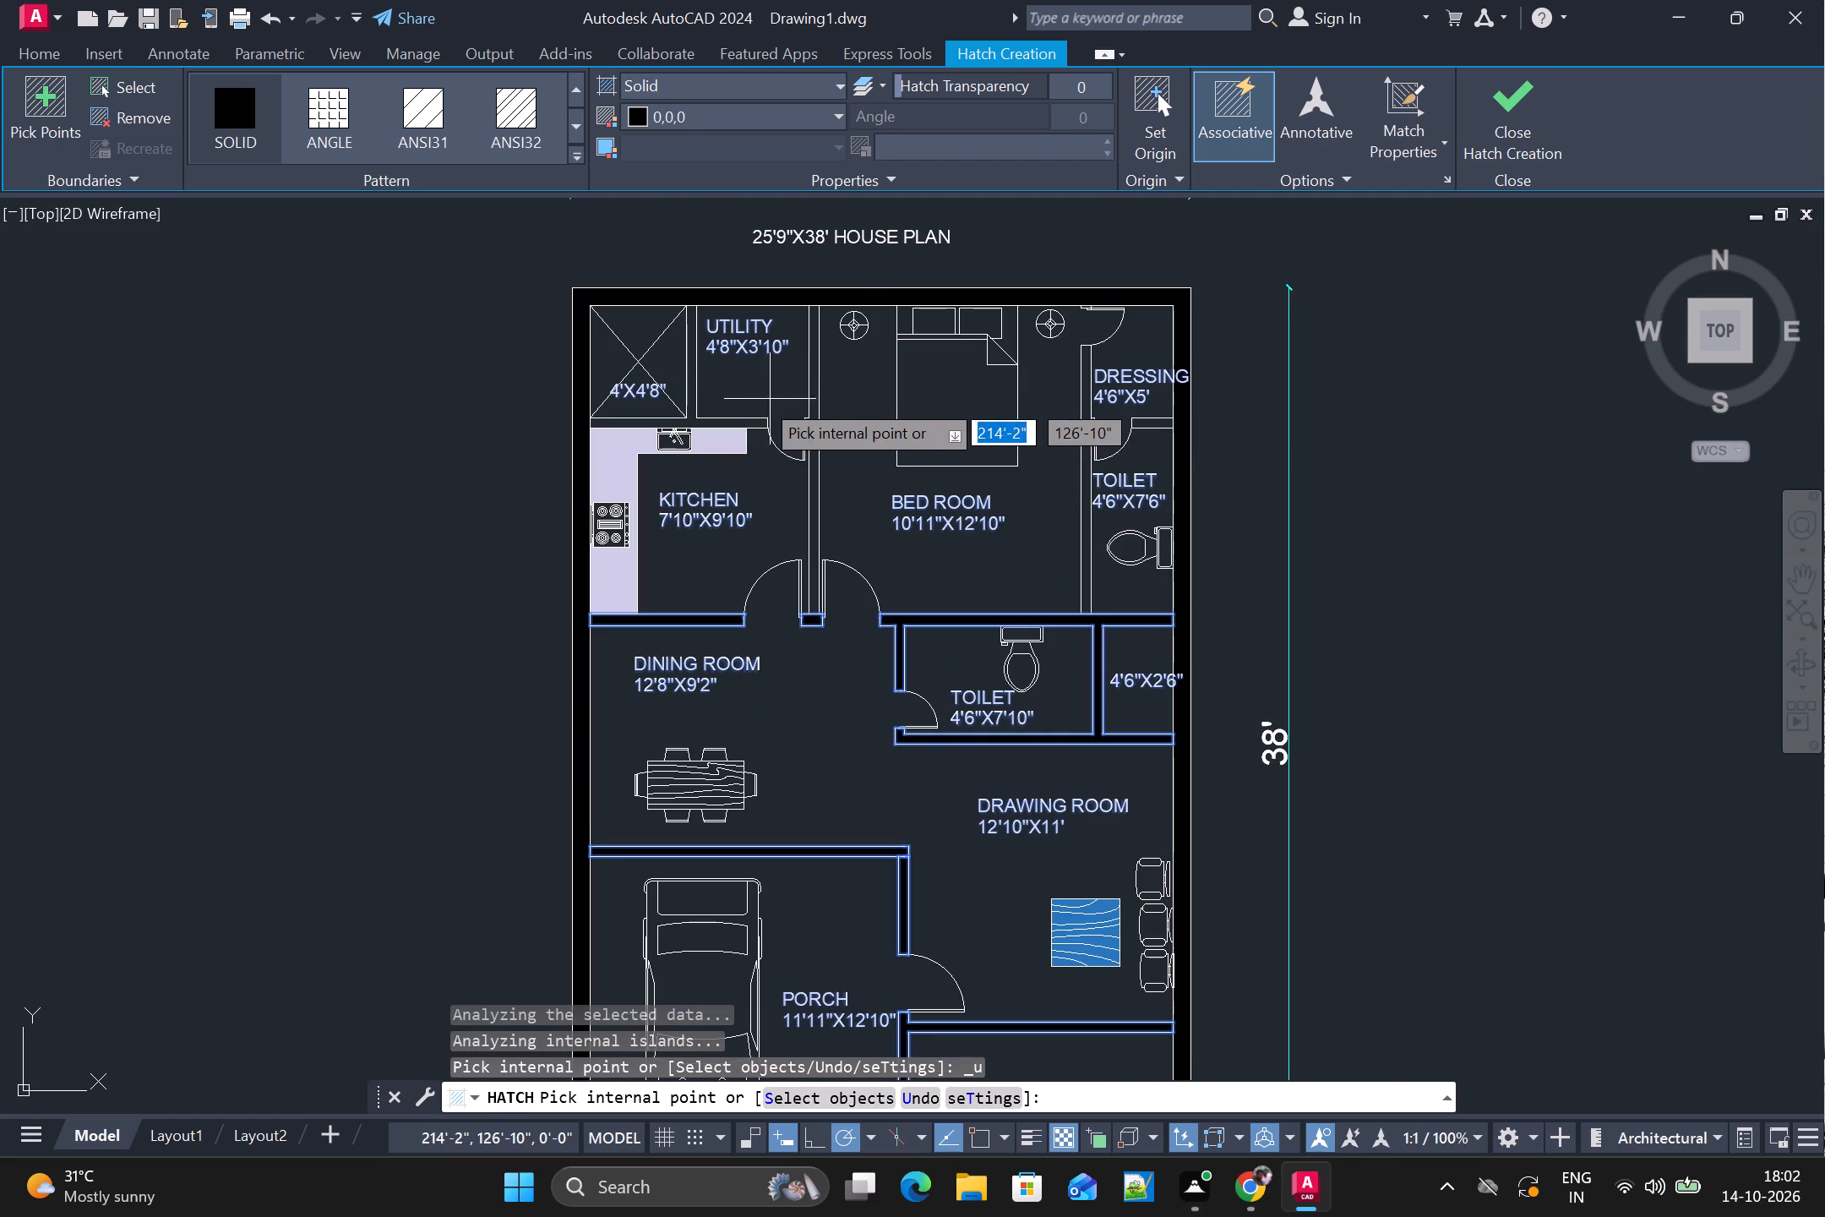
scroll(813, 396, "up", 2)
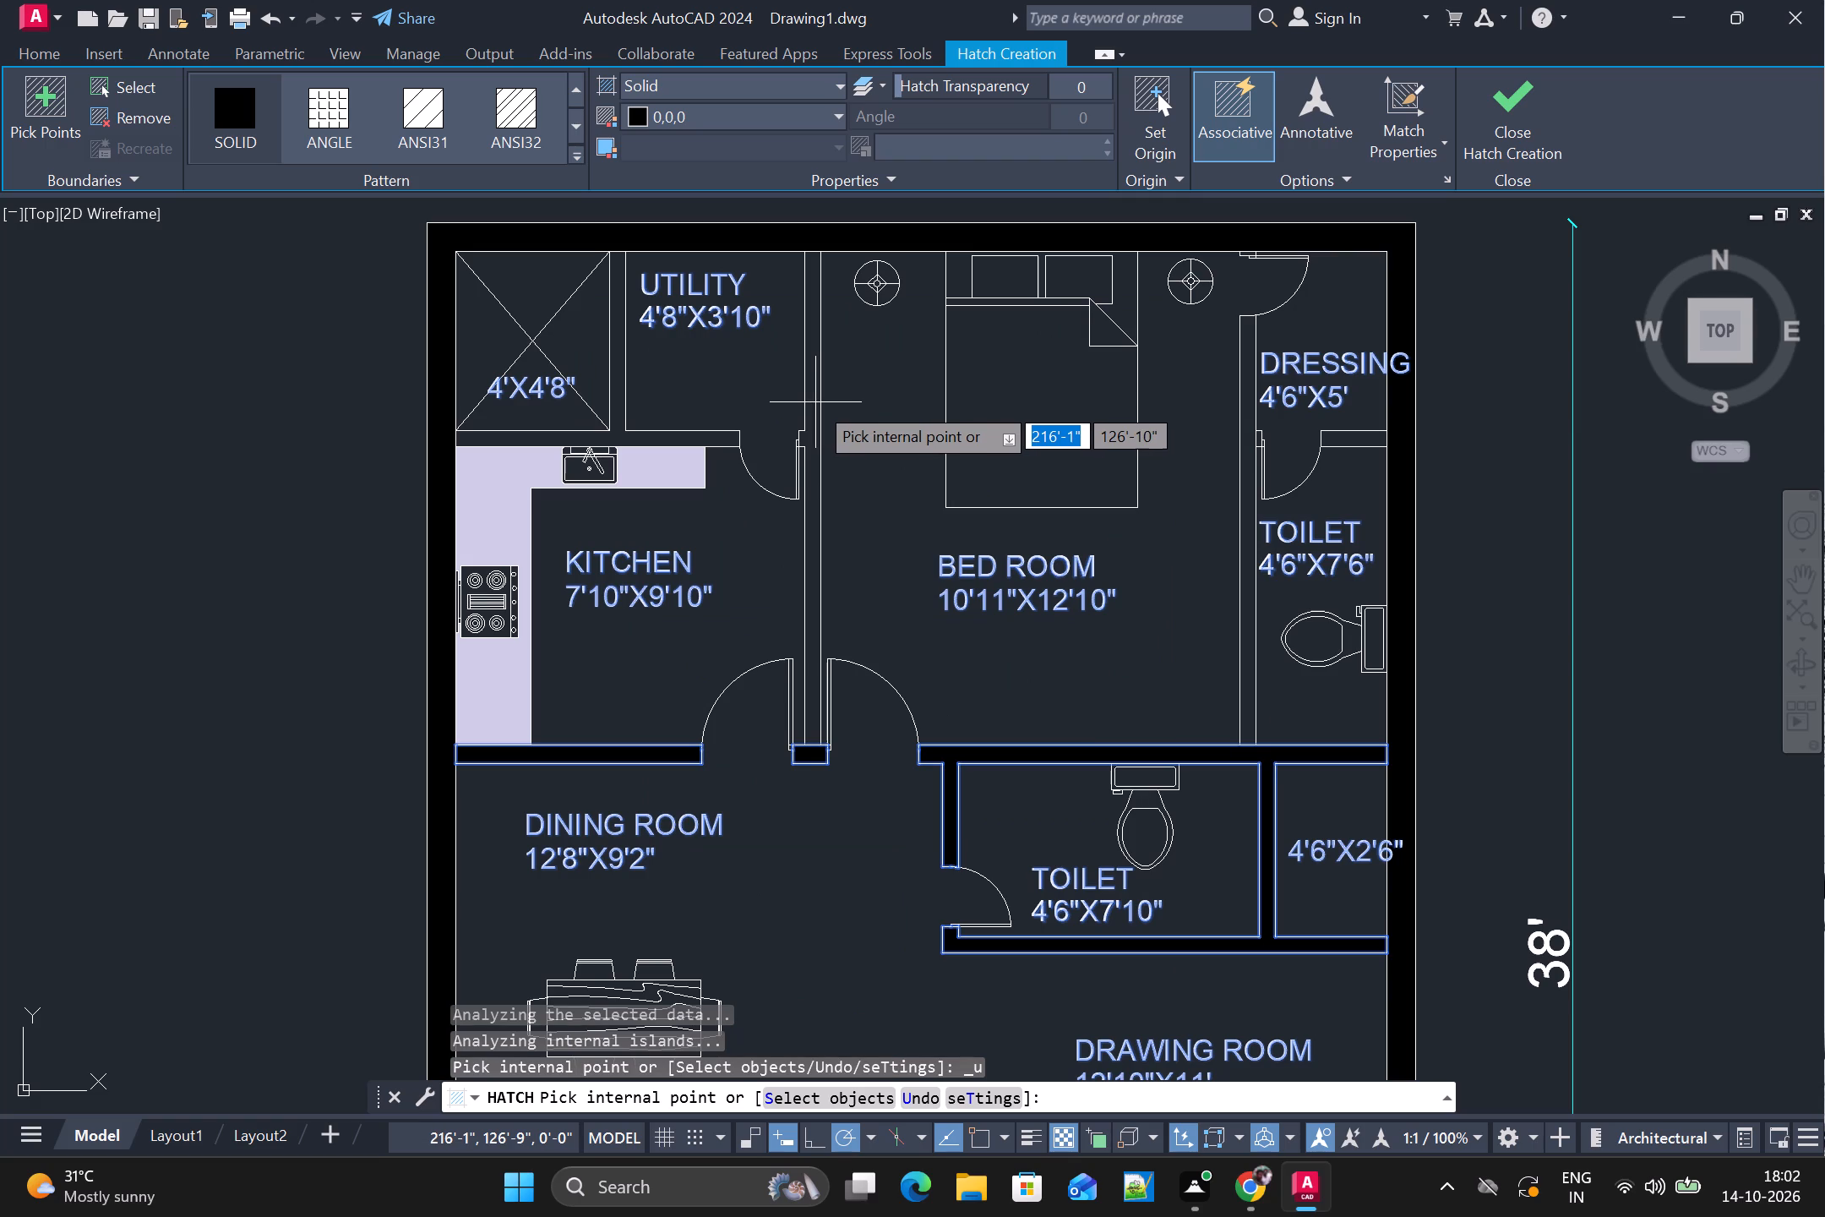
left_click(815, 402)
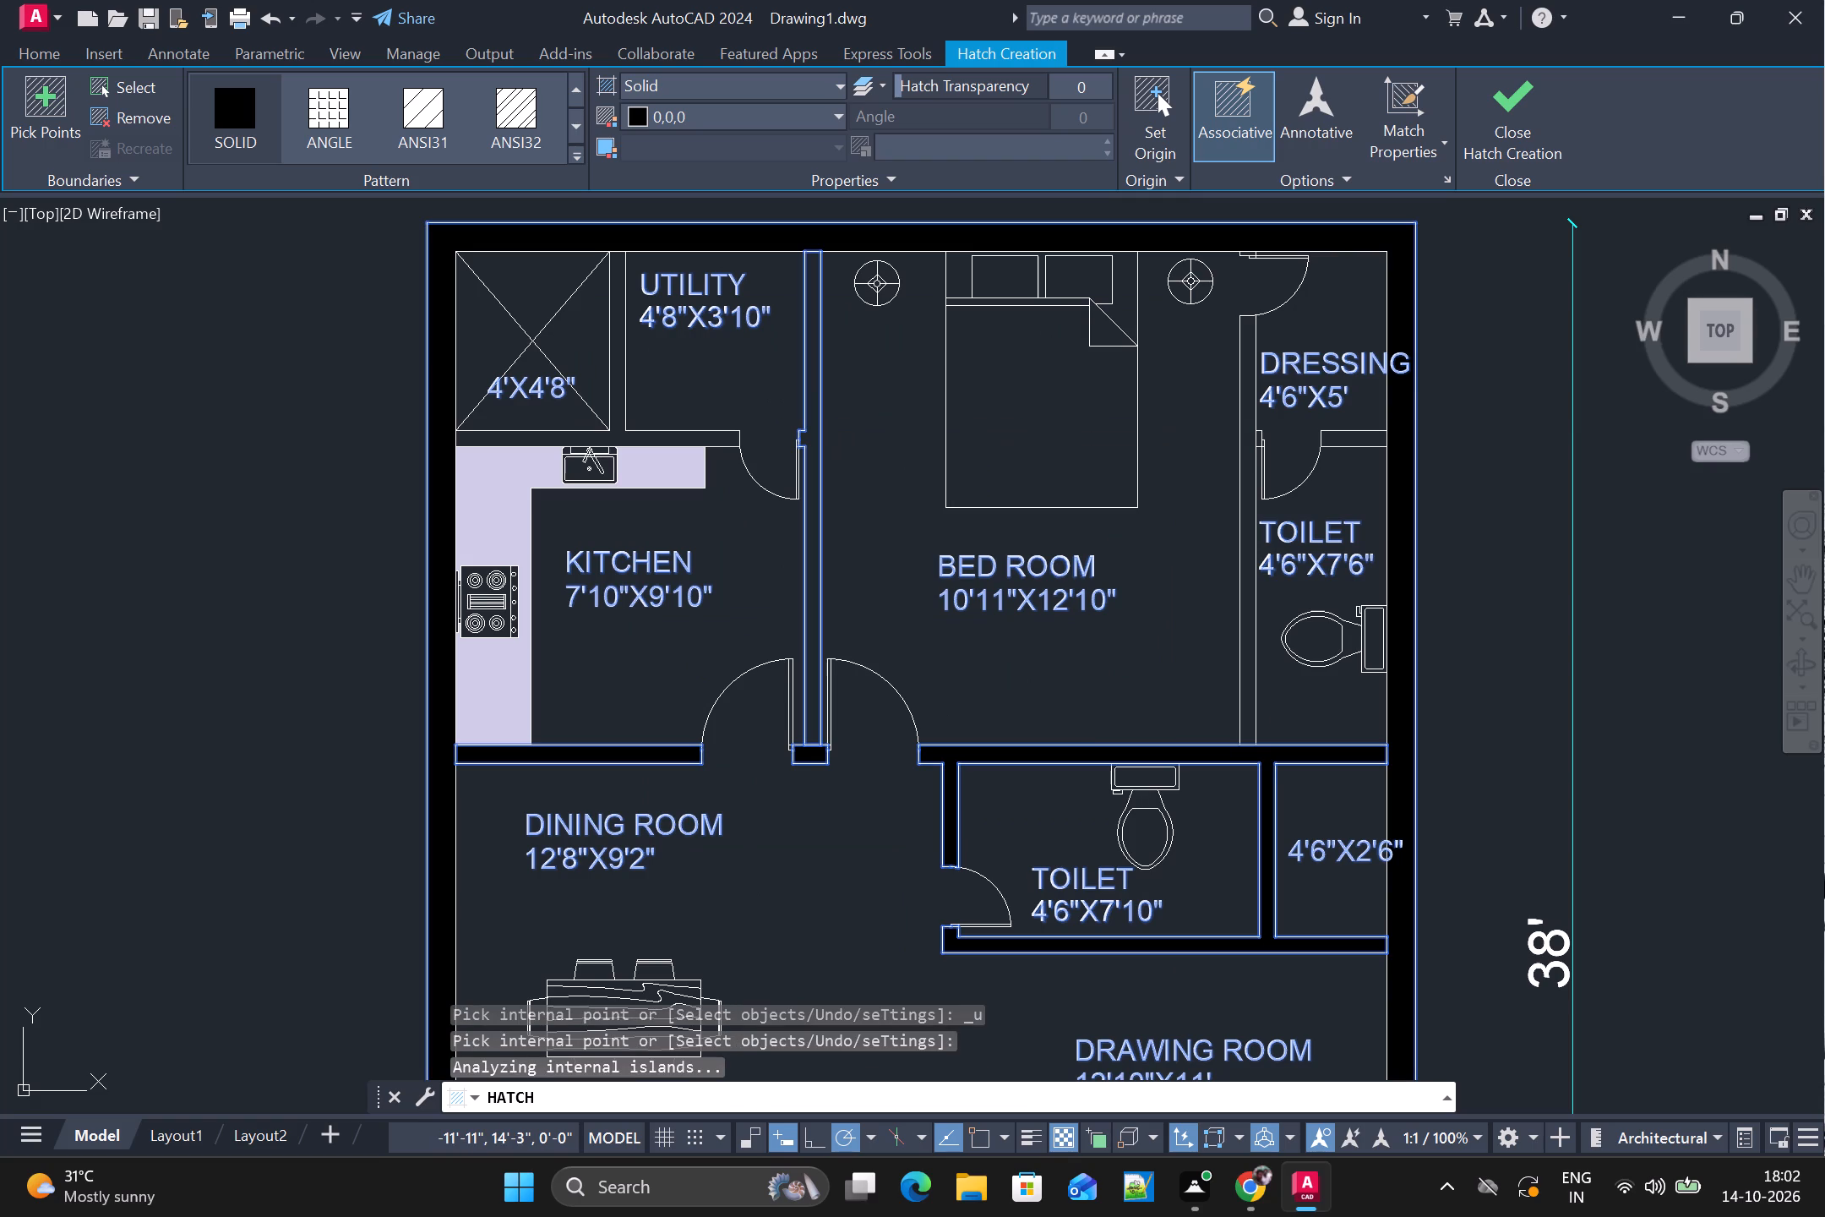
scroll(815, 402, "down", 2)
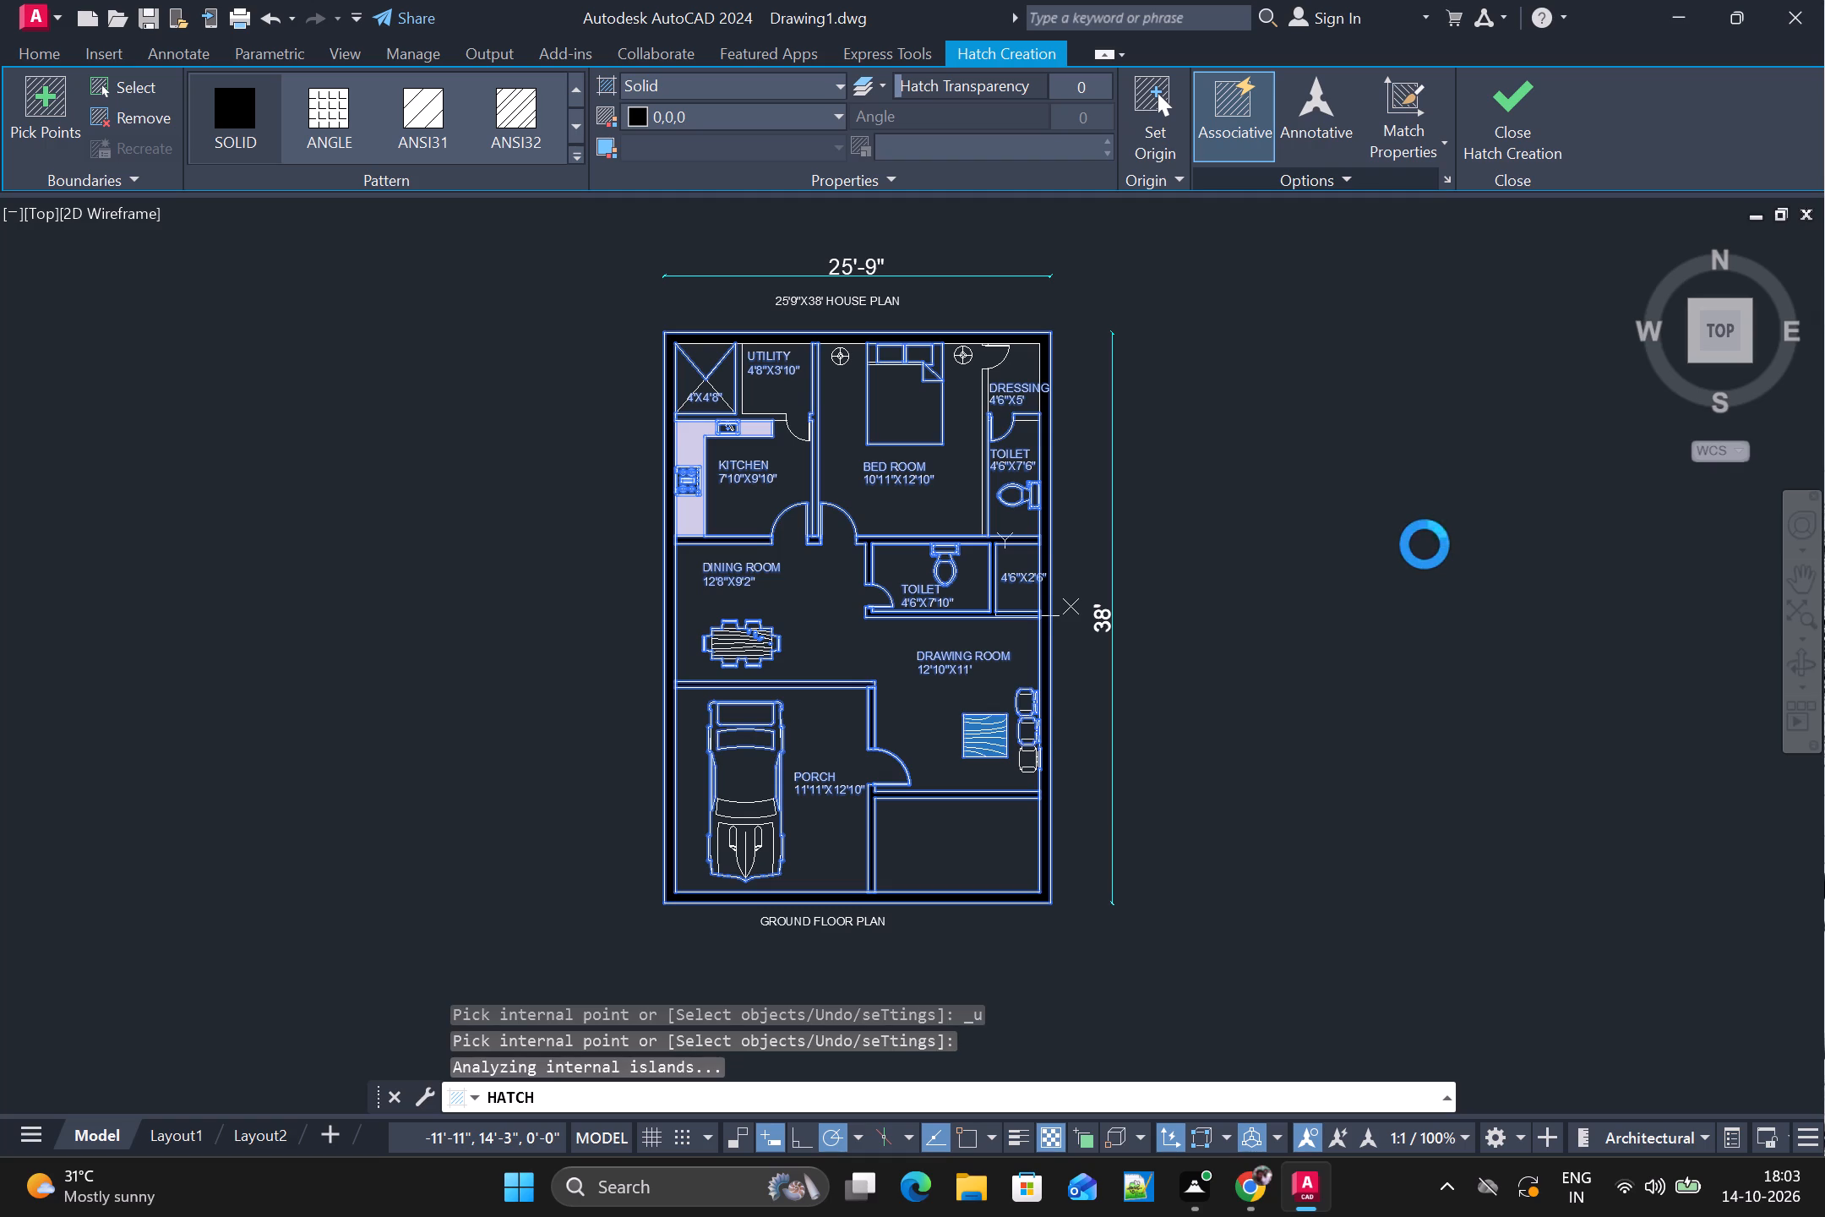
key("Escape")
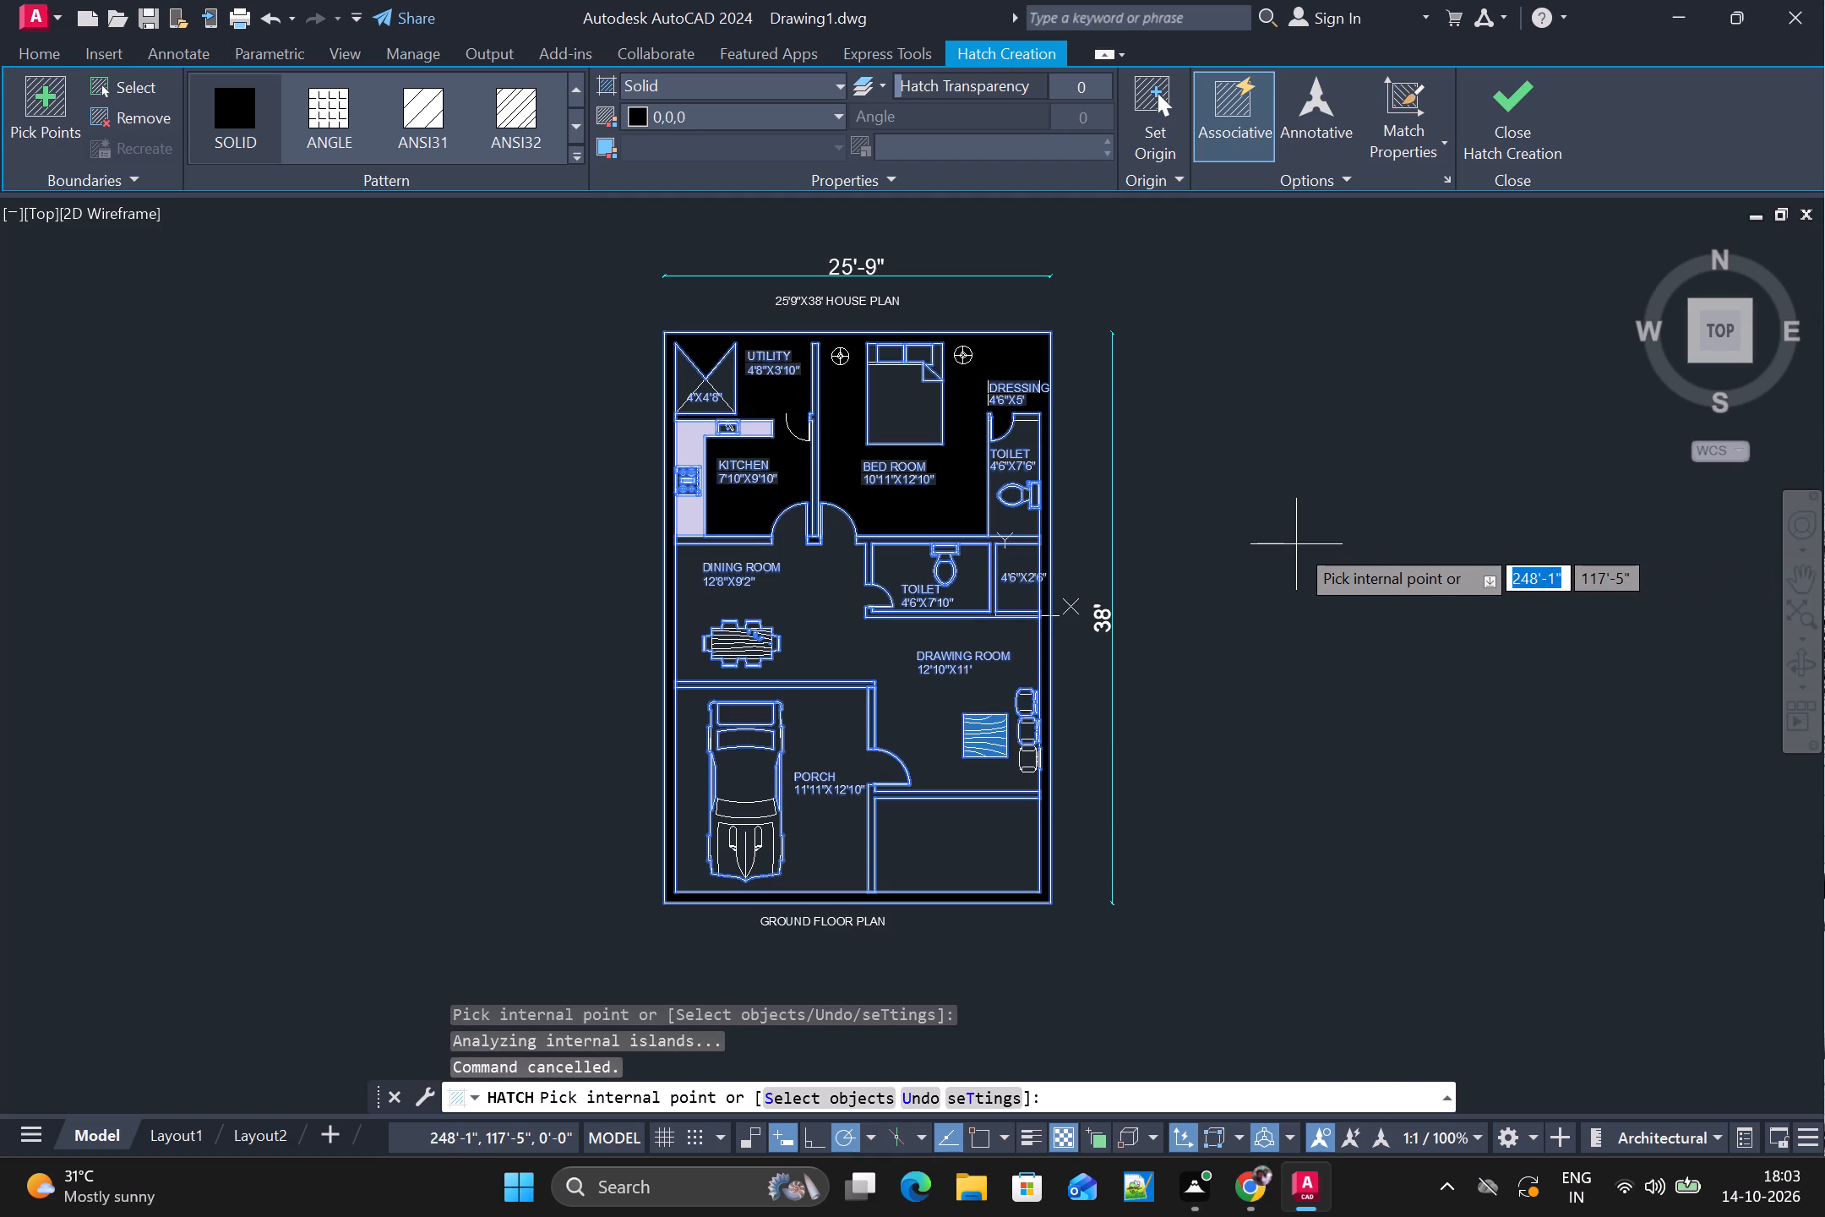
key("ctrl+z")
Finish the hatch creation, keeping the black fills of the walls already picked.
scroll(1032, 405, "up", 1)
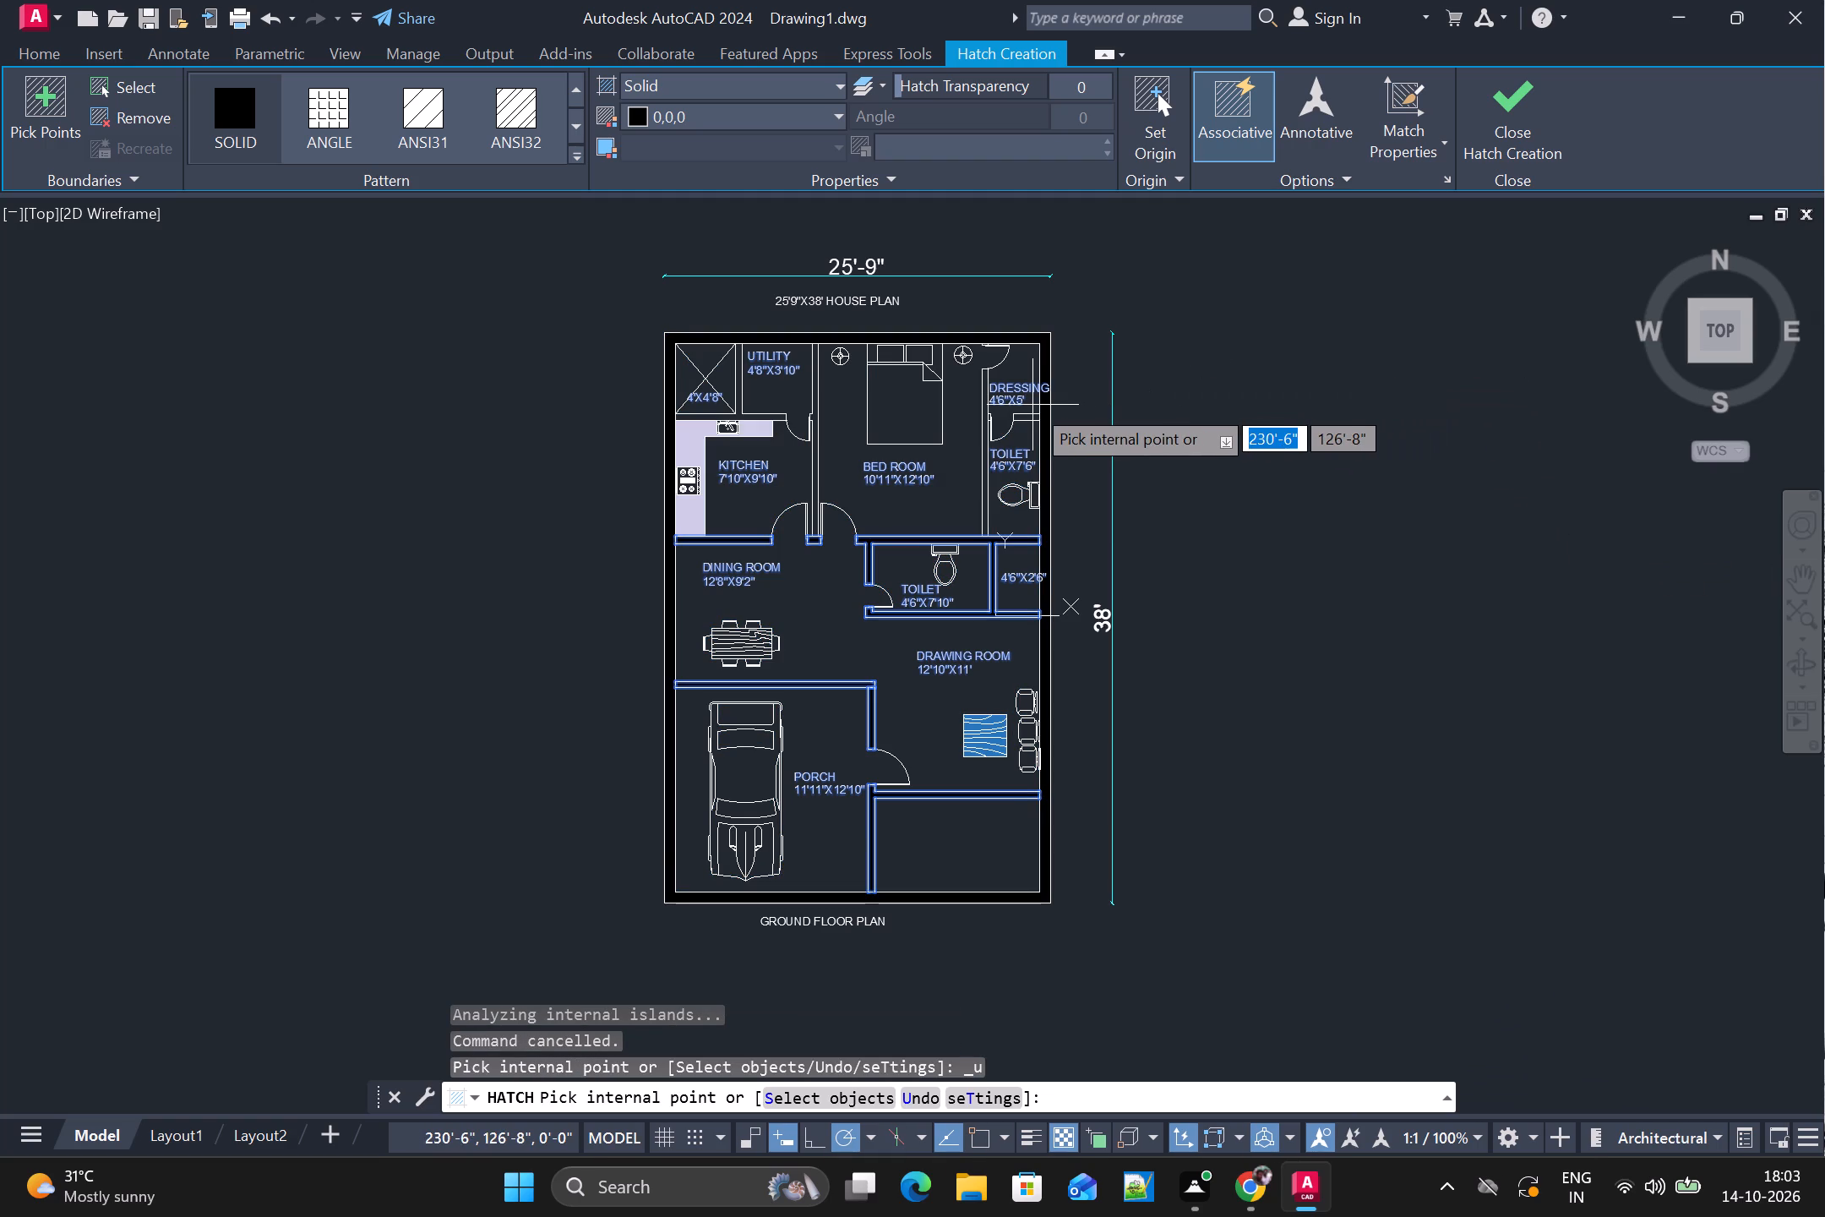
scroll(905, 504, "up", 3)
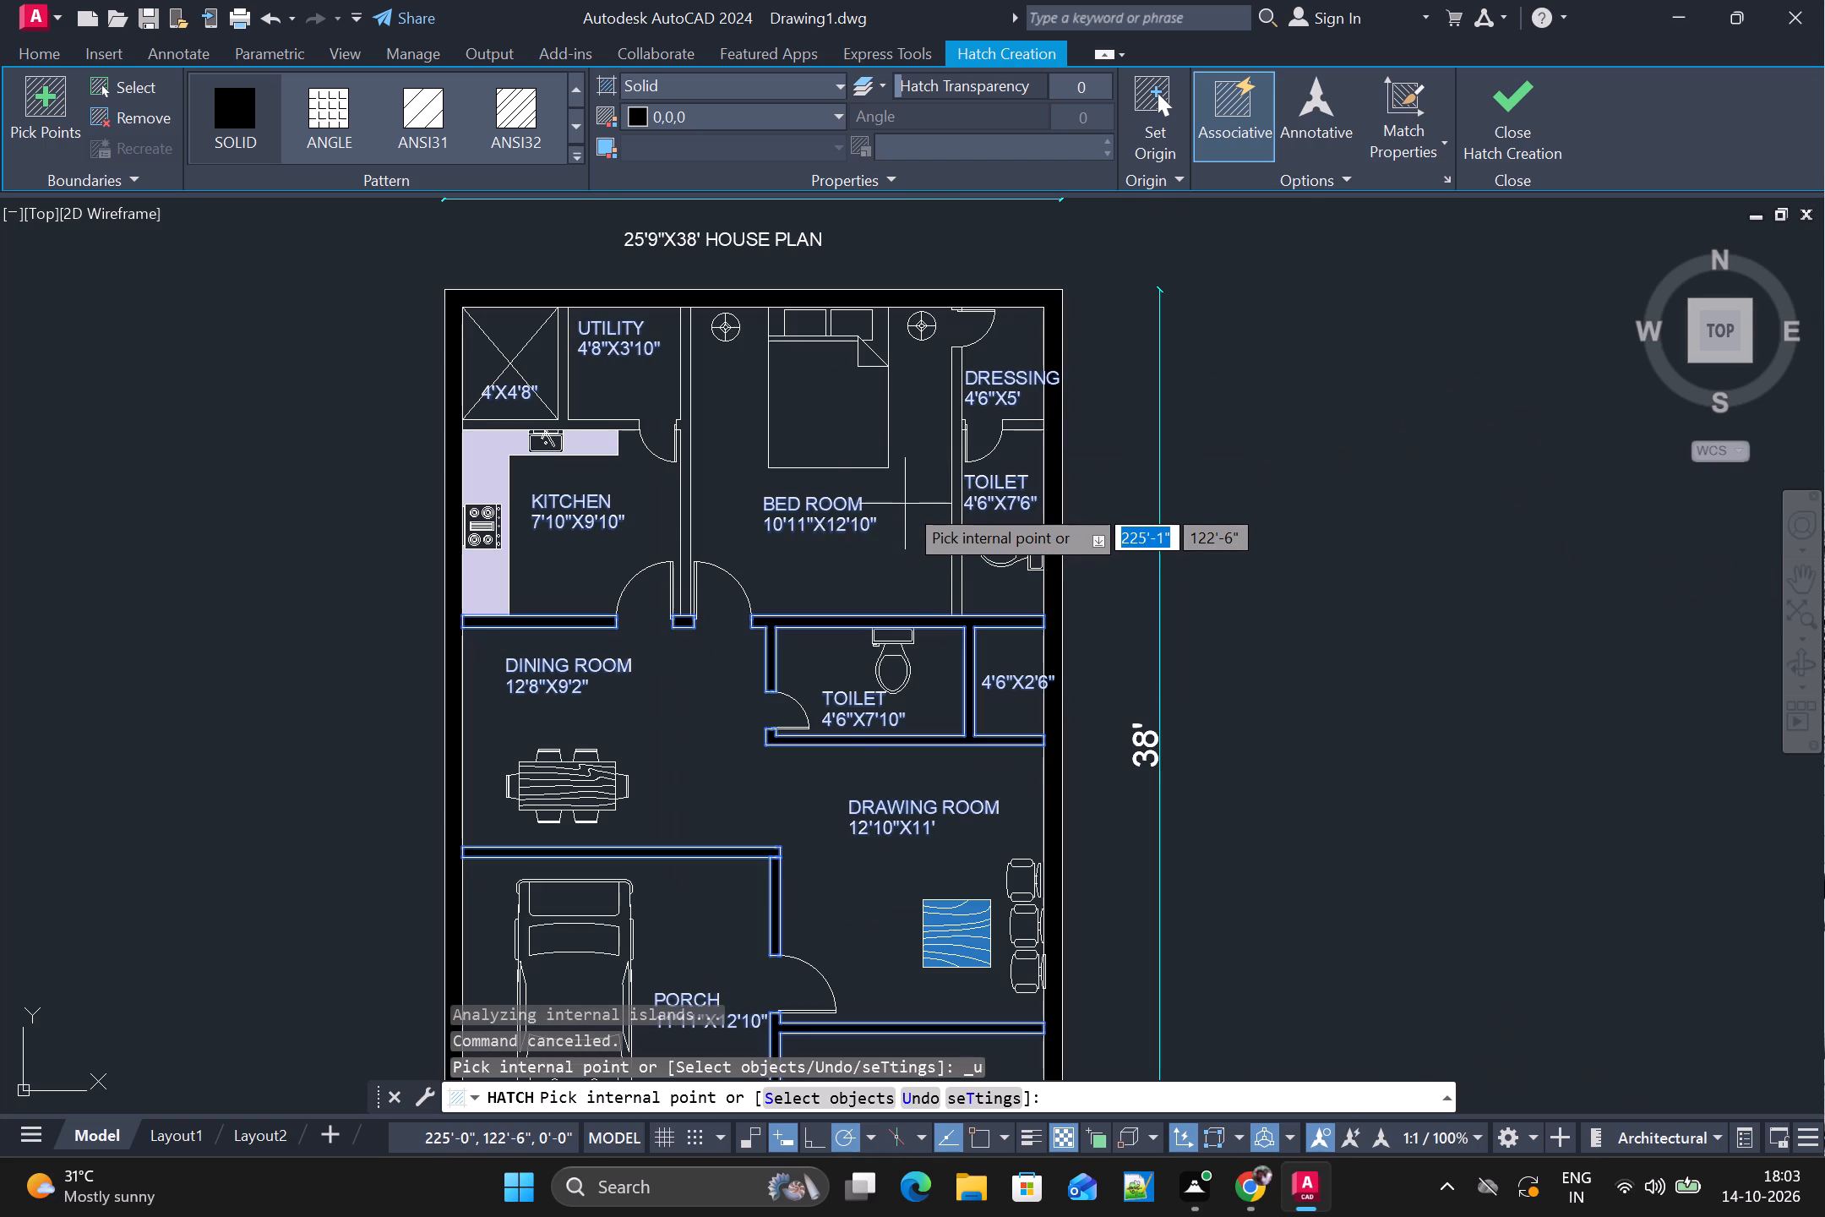
scroll(1151, 318, "down", 1)
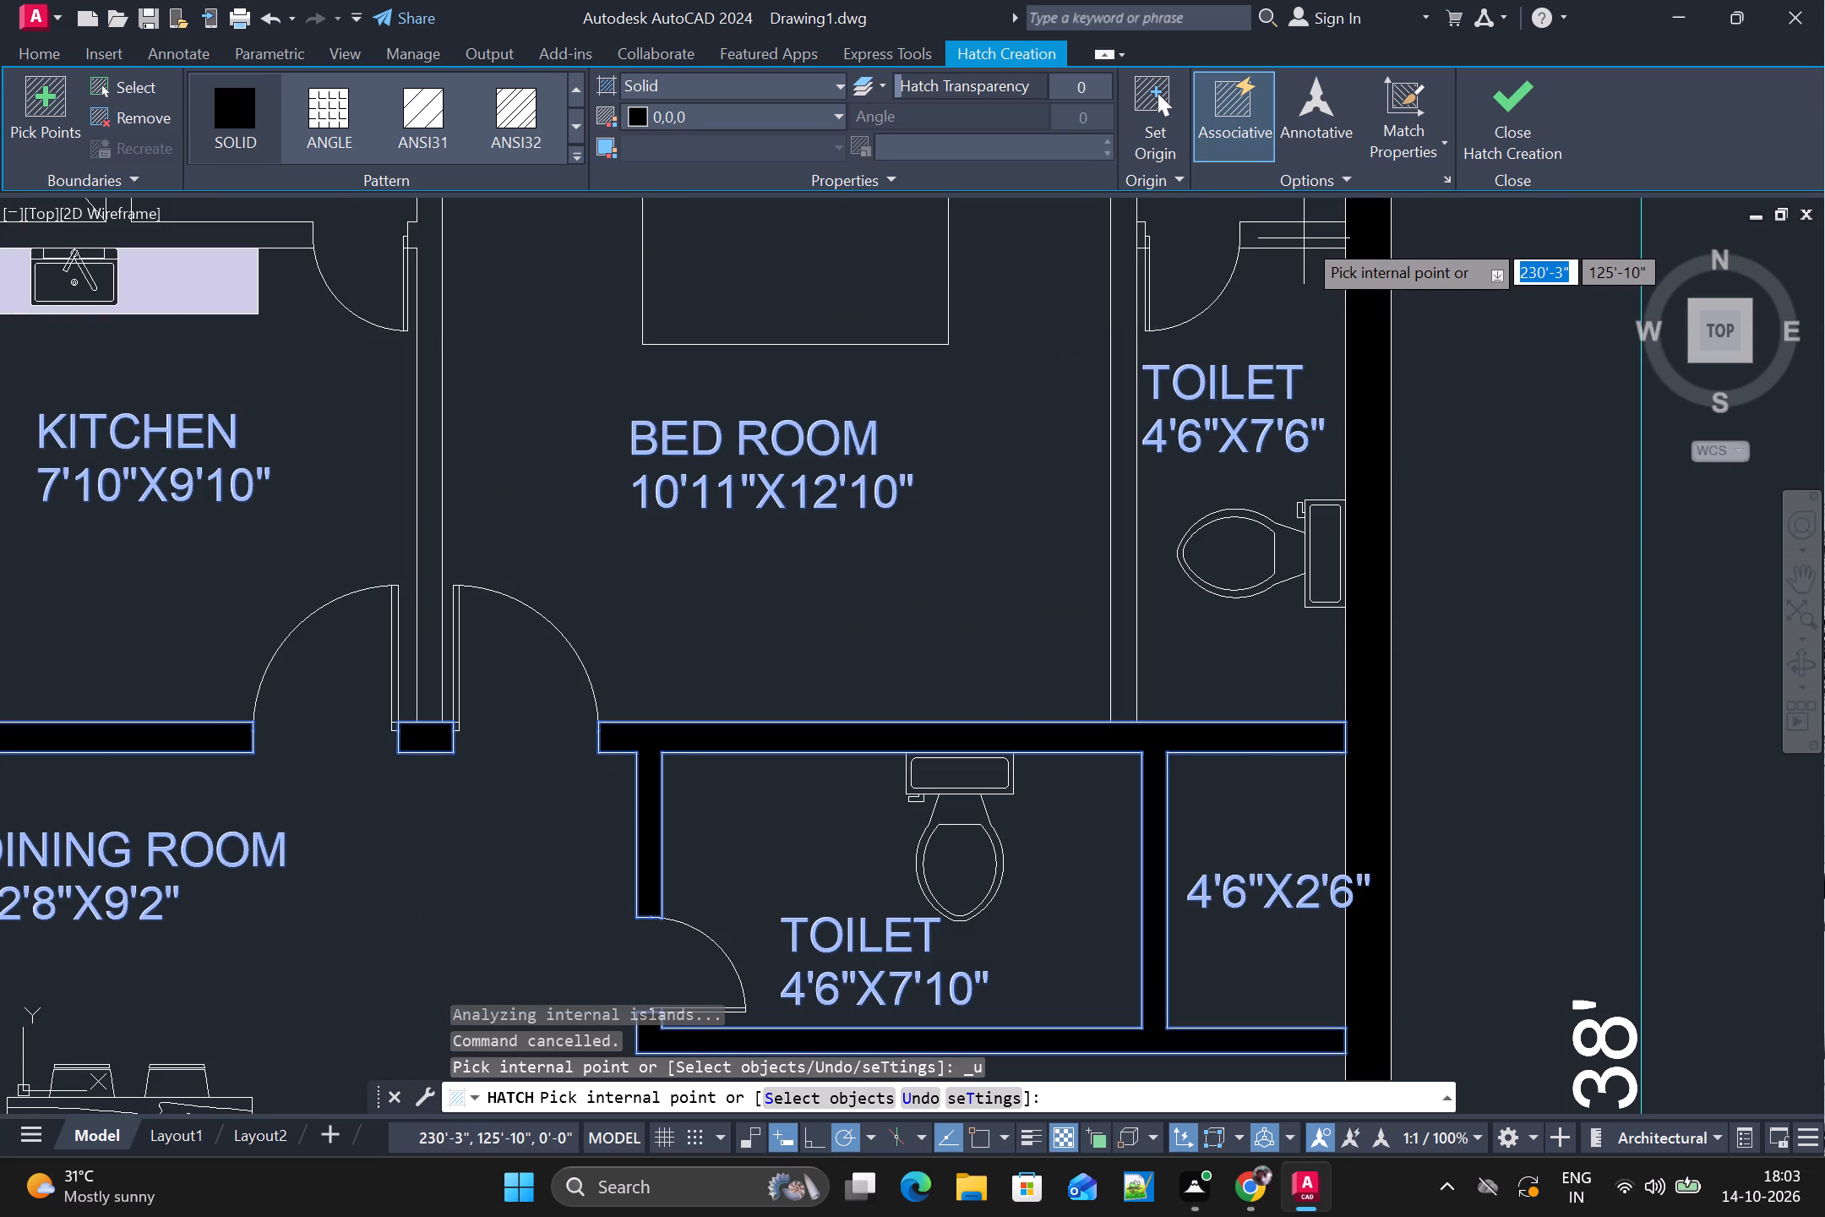
scroll(1304, 238, "down", 1)
left_click(1516, 116)
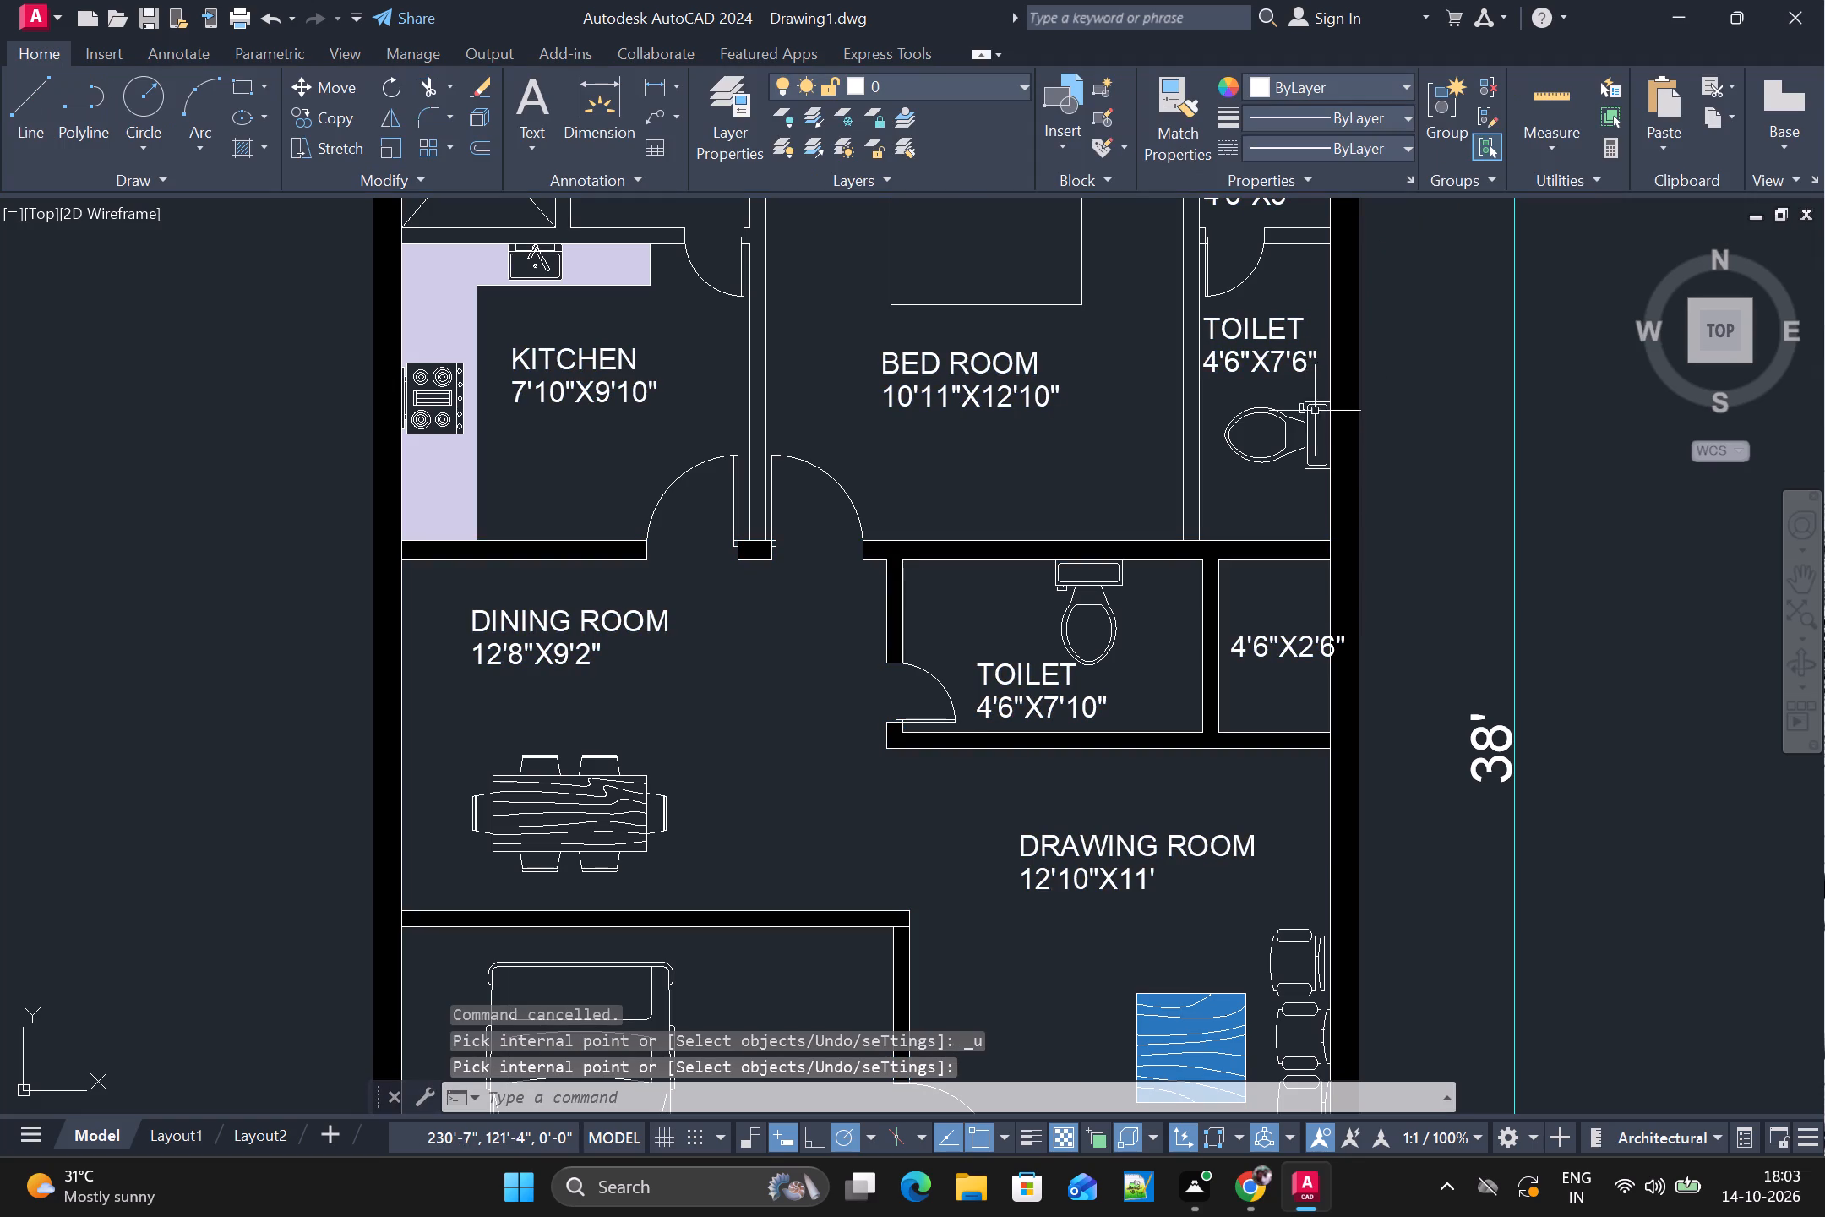
Fill the bed in the bedroom with a solid hatch in colour 69,84,165.
scroll(1315, 411, "down", 2)
middle_click_drag(1343, 412, 1095, 514)
scroll(1097, 508, "up", 1)
middle_click_drag(1098, 507, 1098, 503)
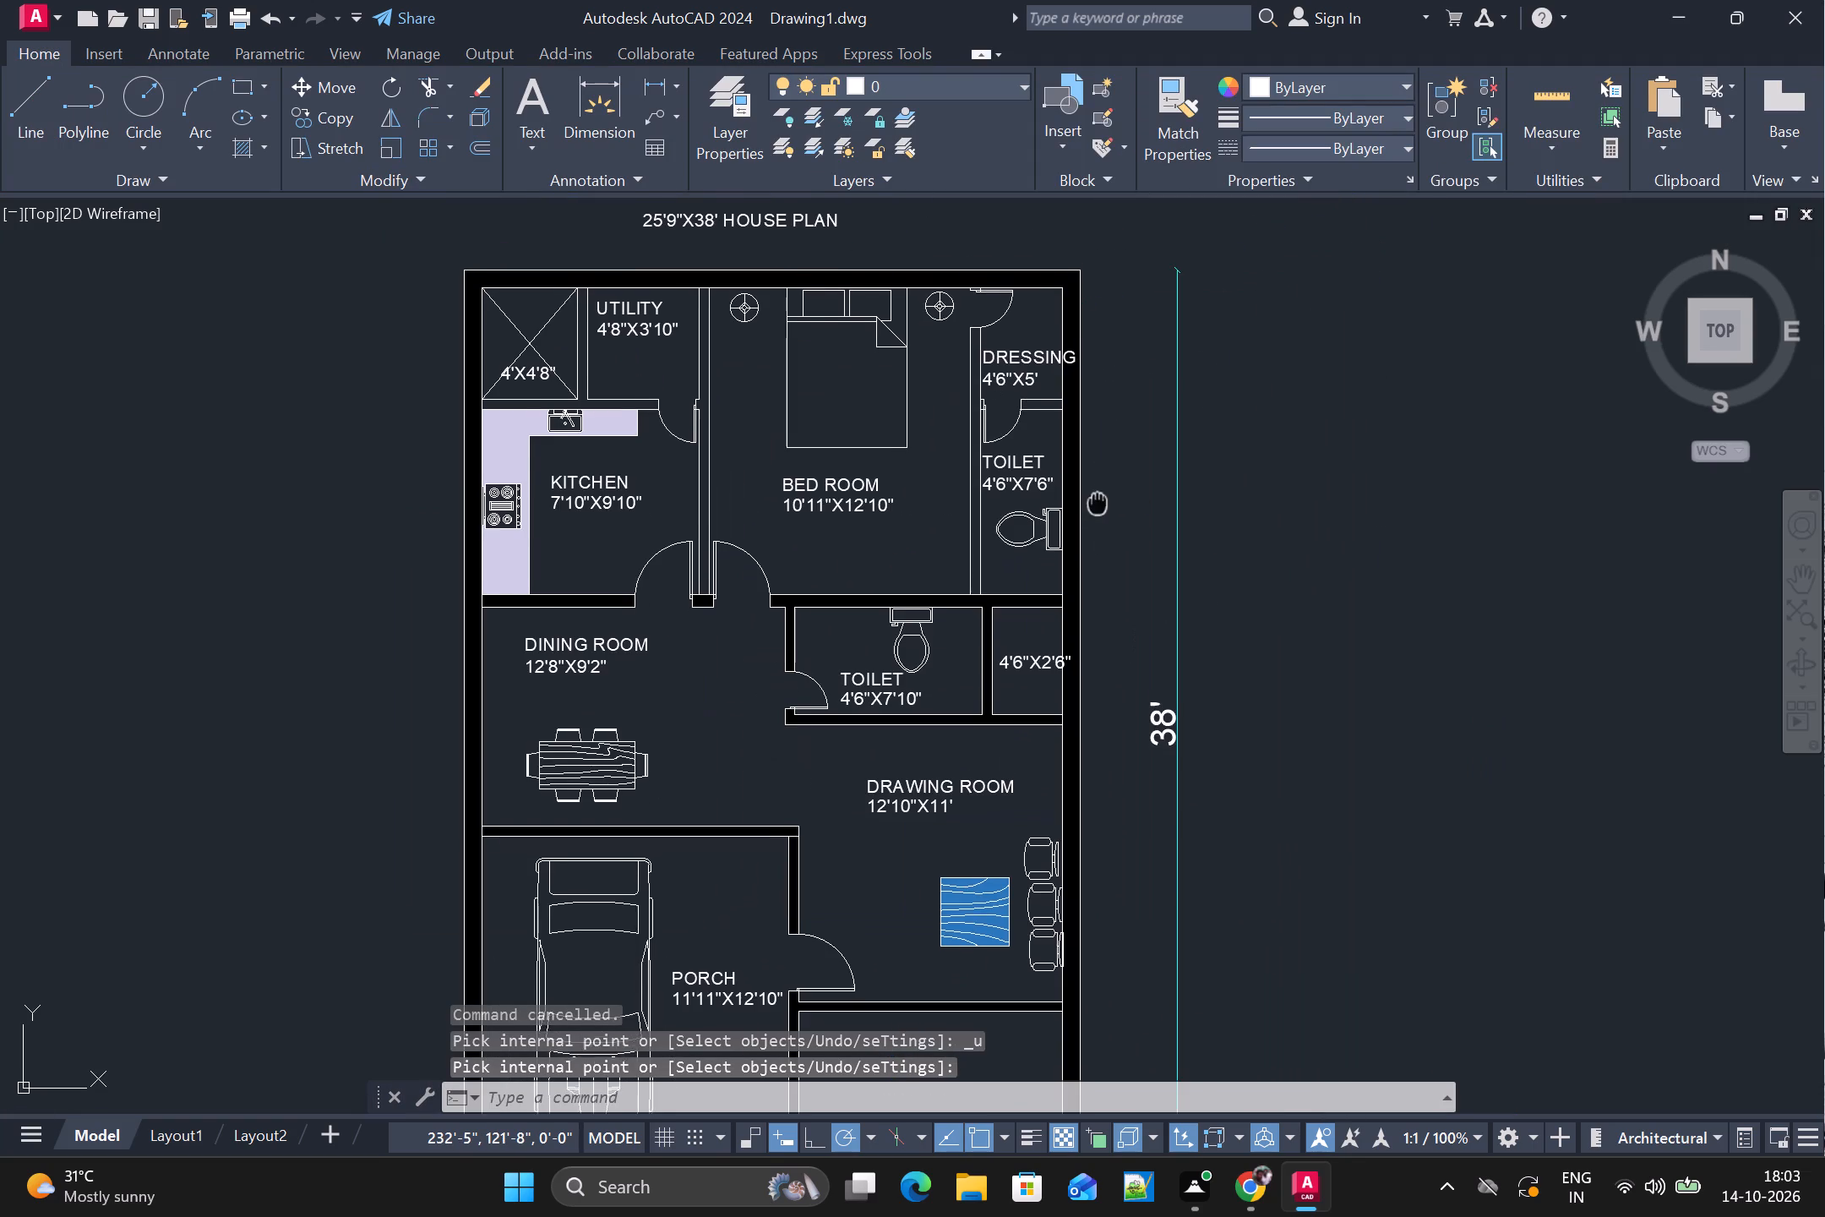
middle_click_drag(1098, 503, 1161, 427)
scroll(1167, 471, "down", 1)
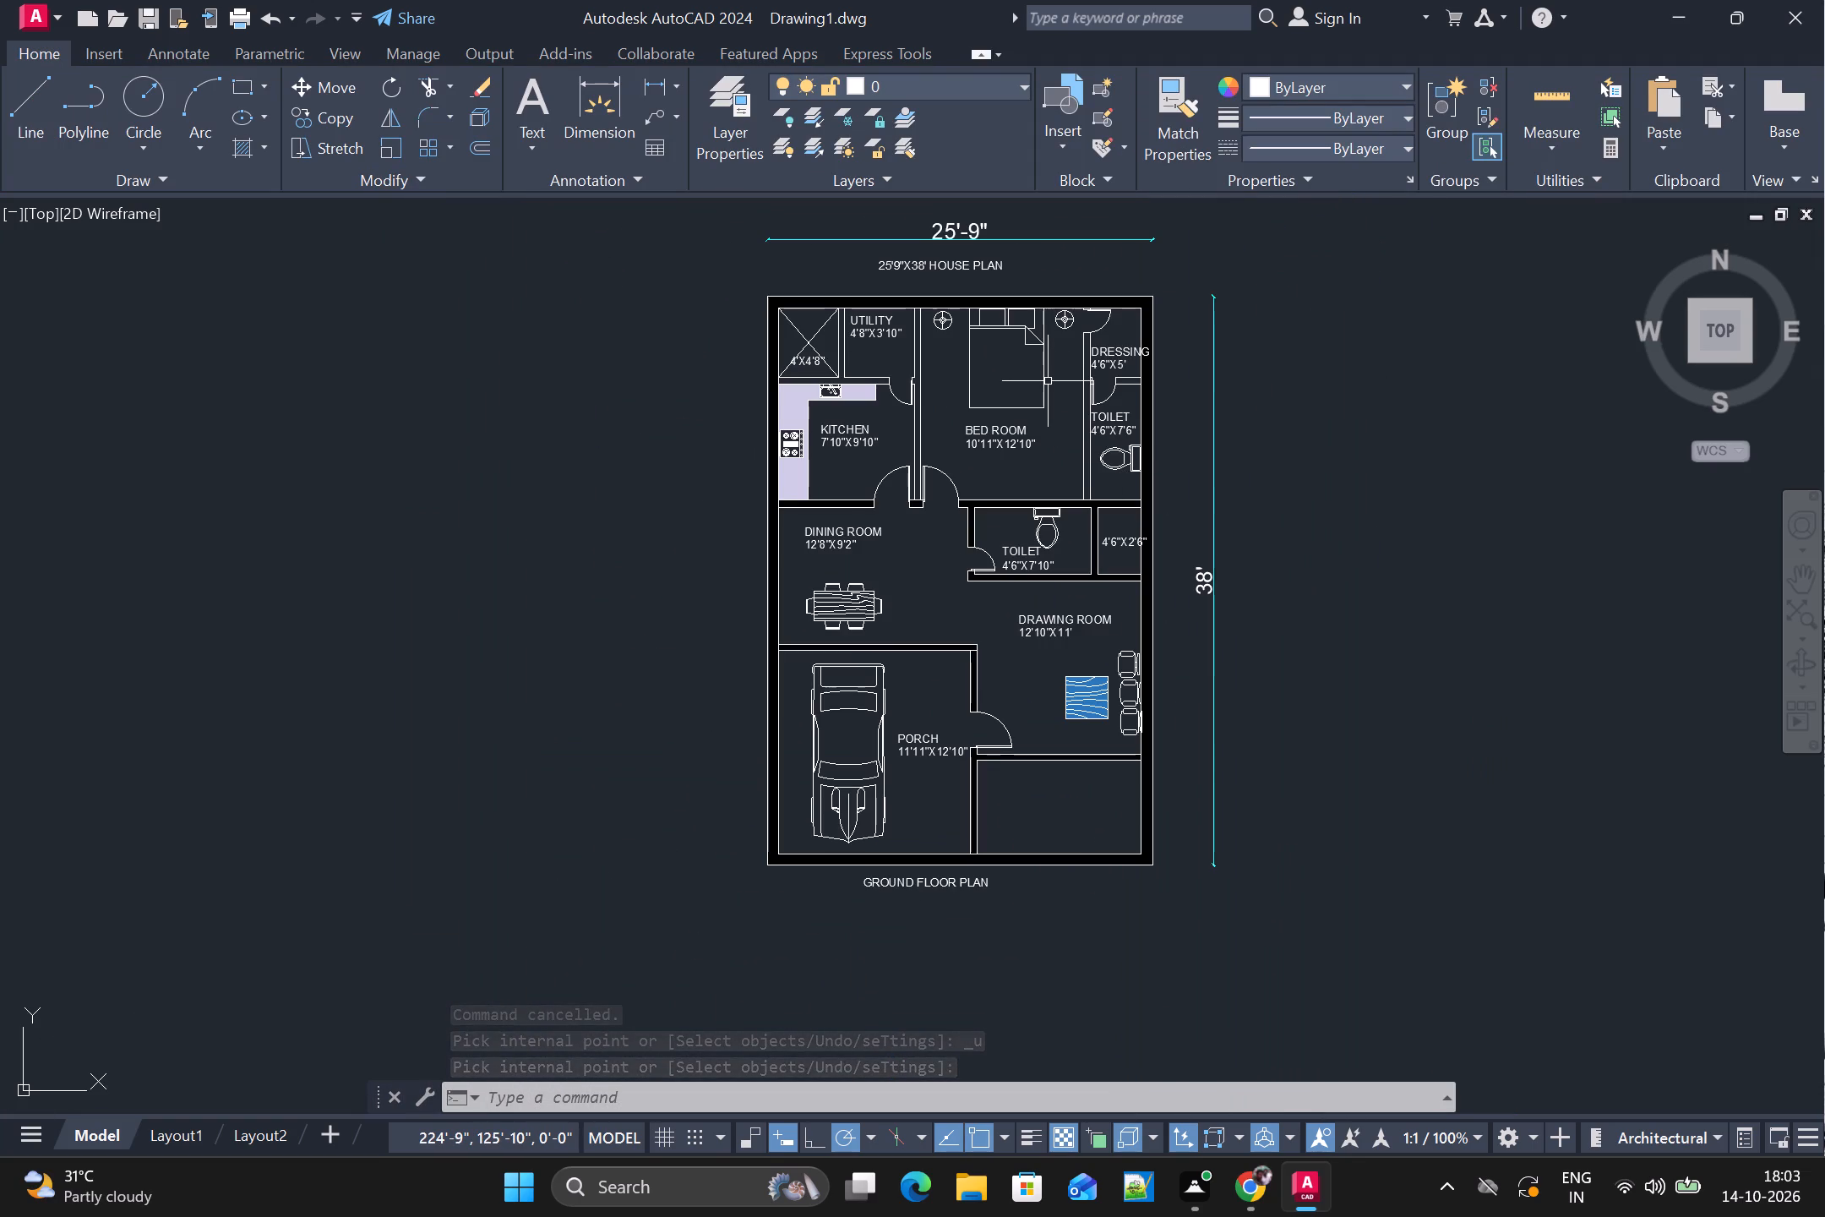
type("H")
key("space")
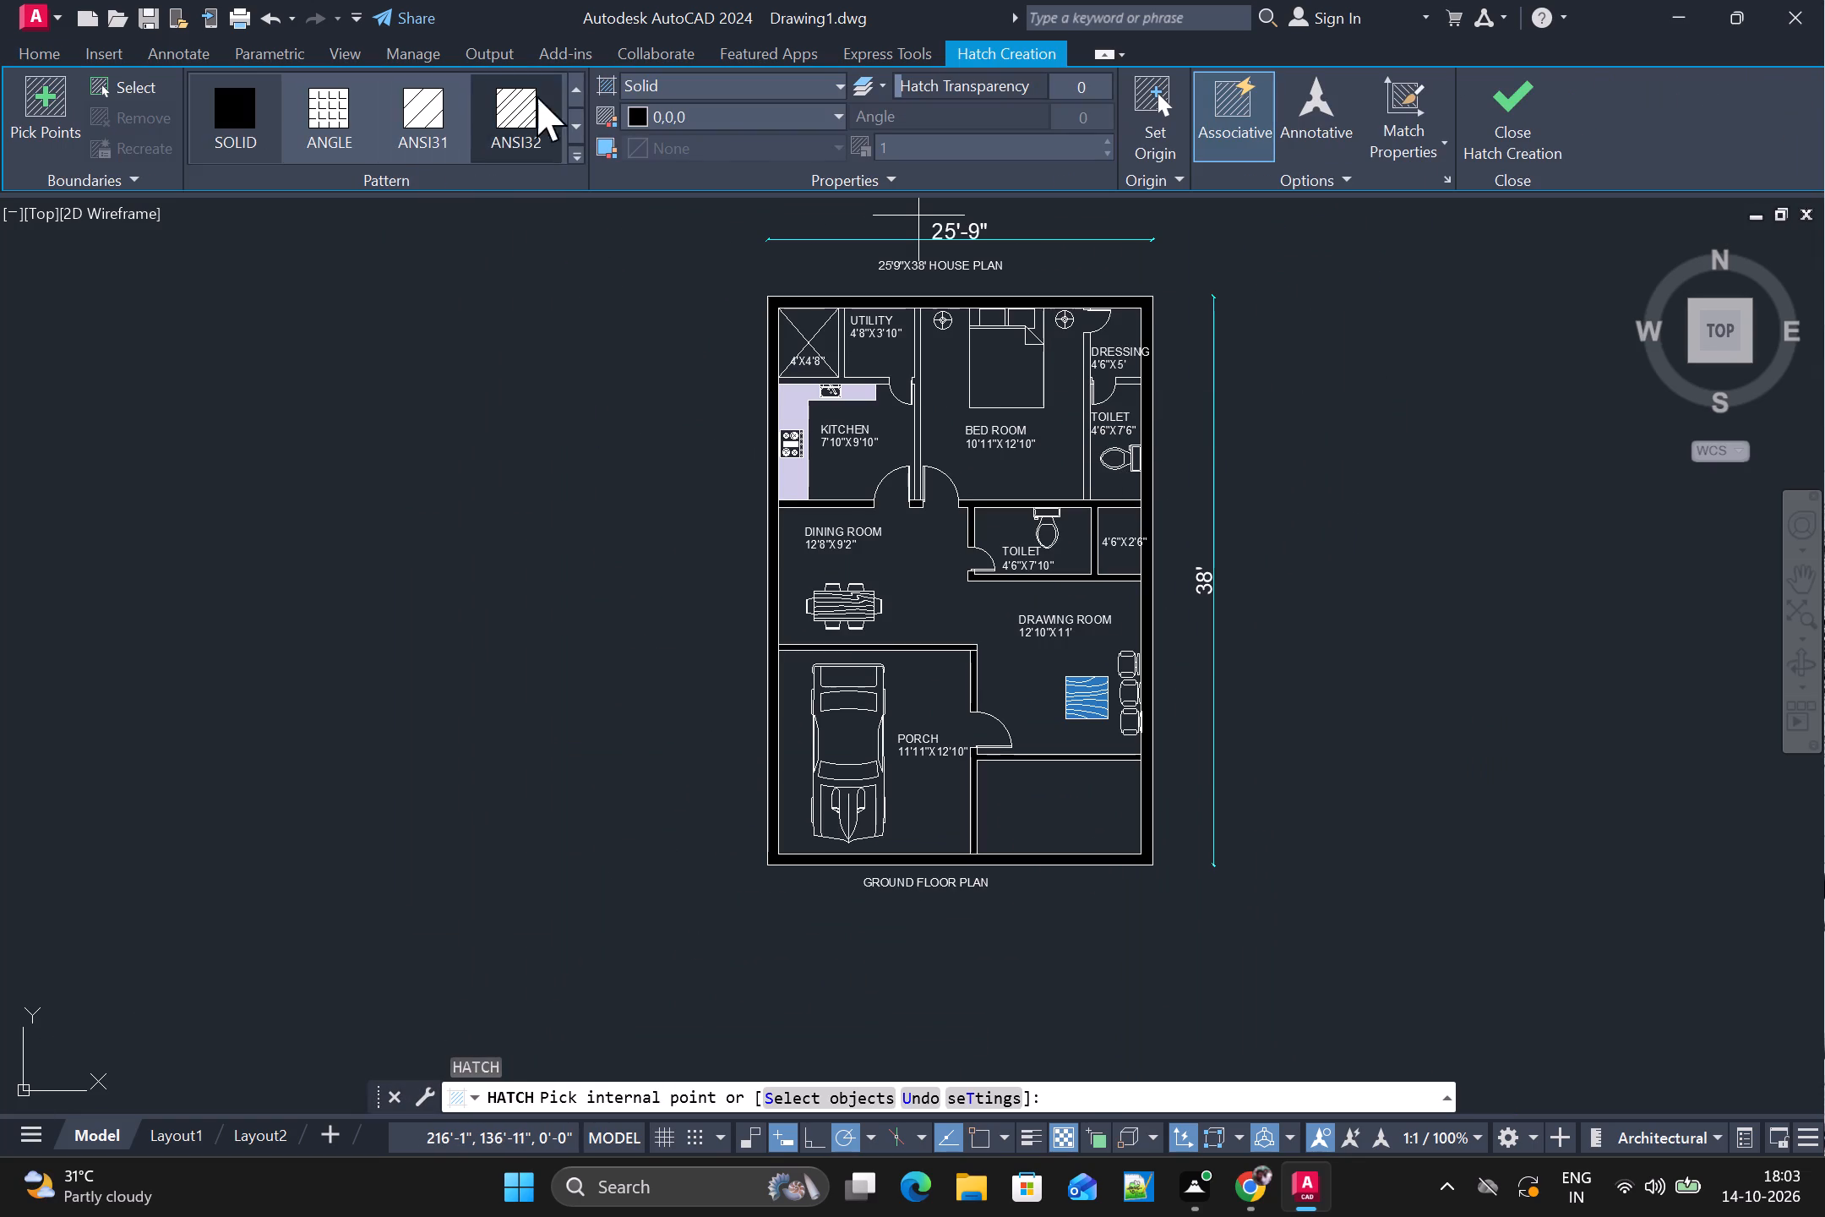
left_click(747, 109)
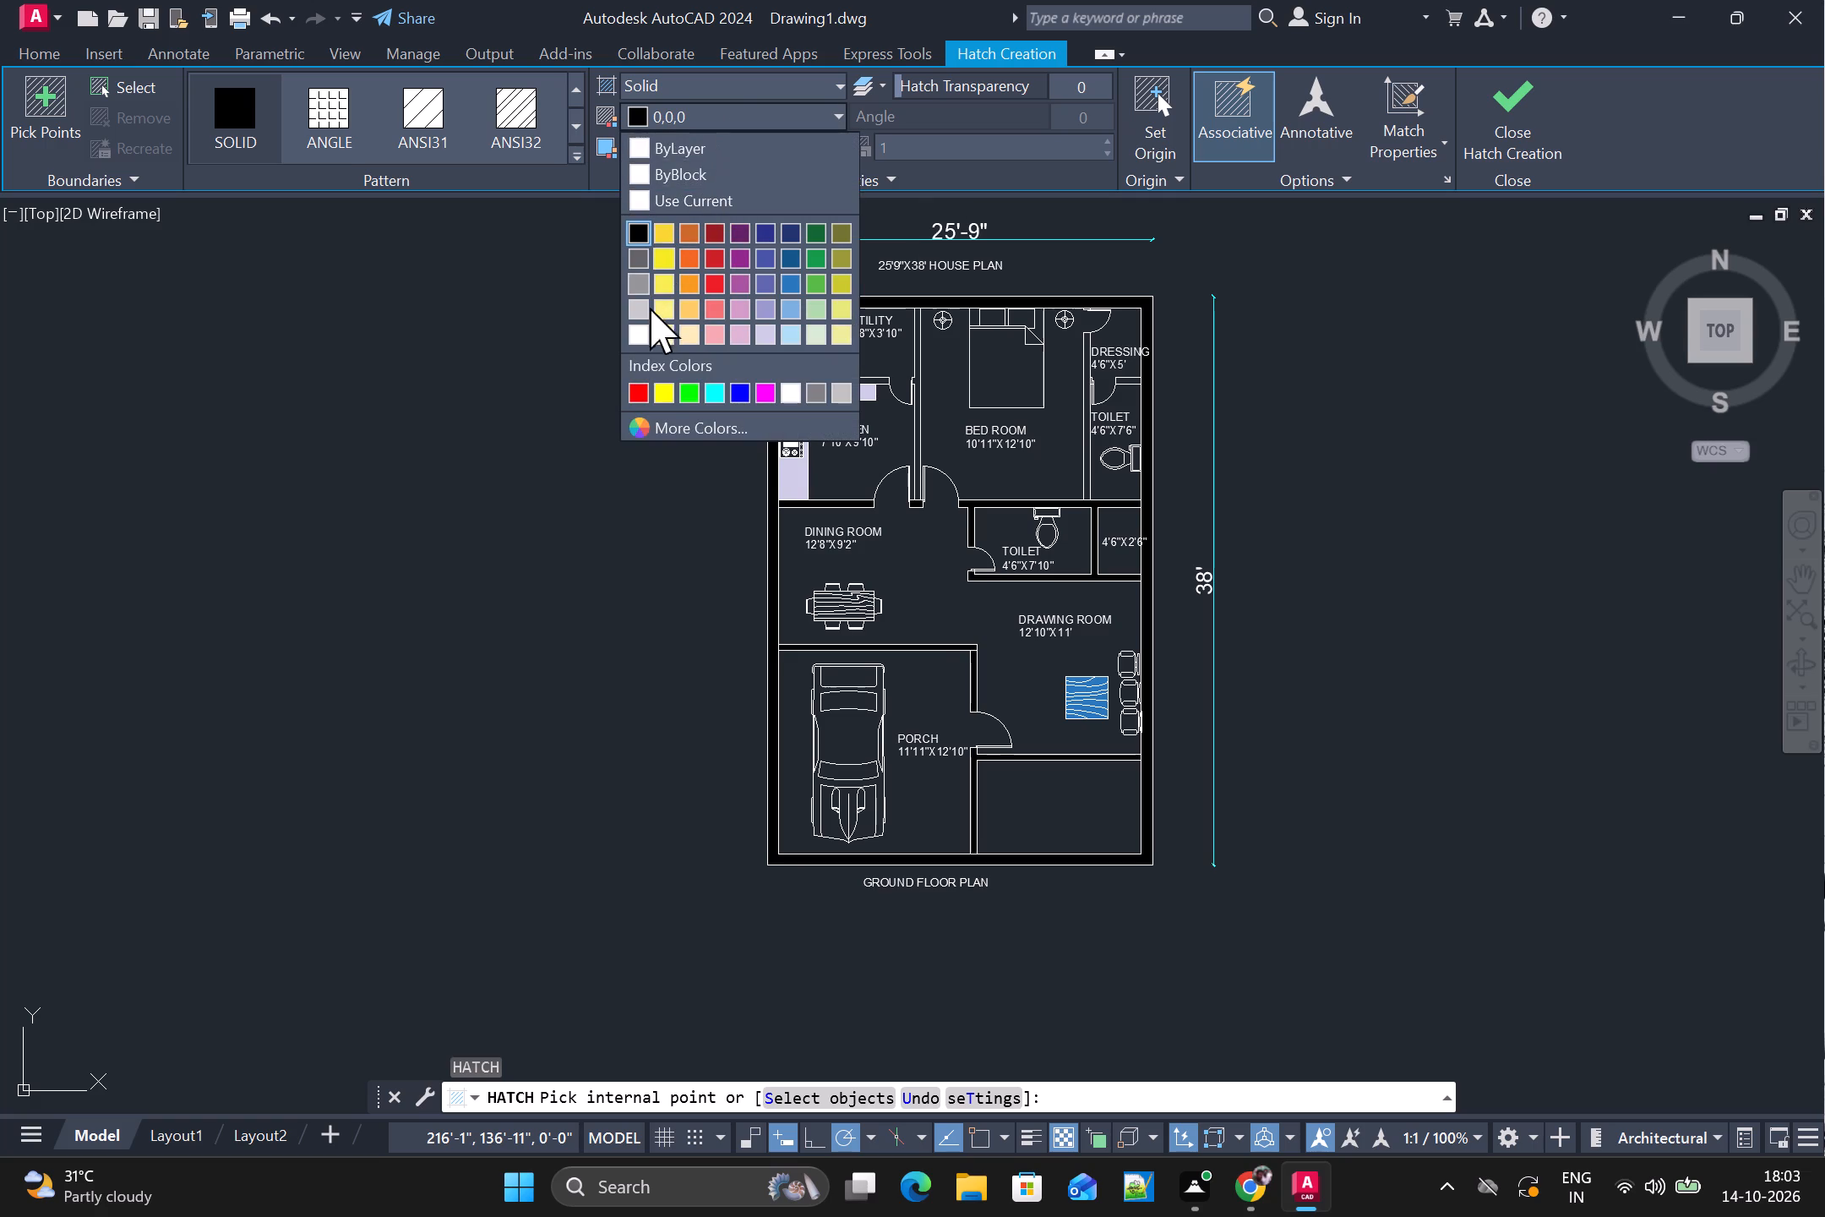
left_click_drag(741, 313, 753, 311)
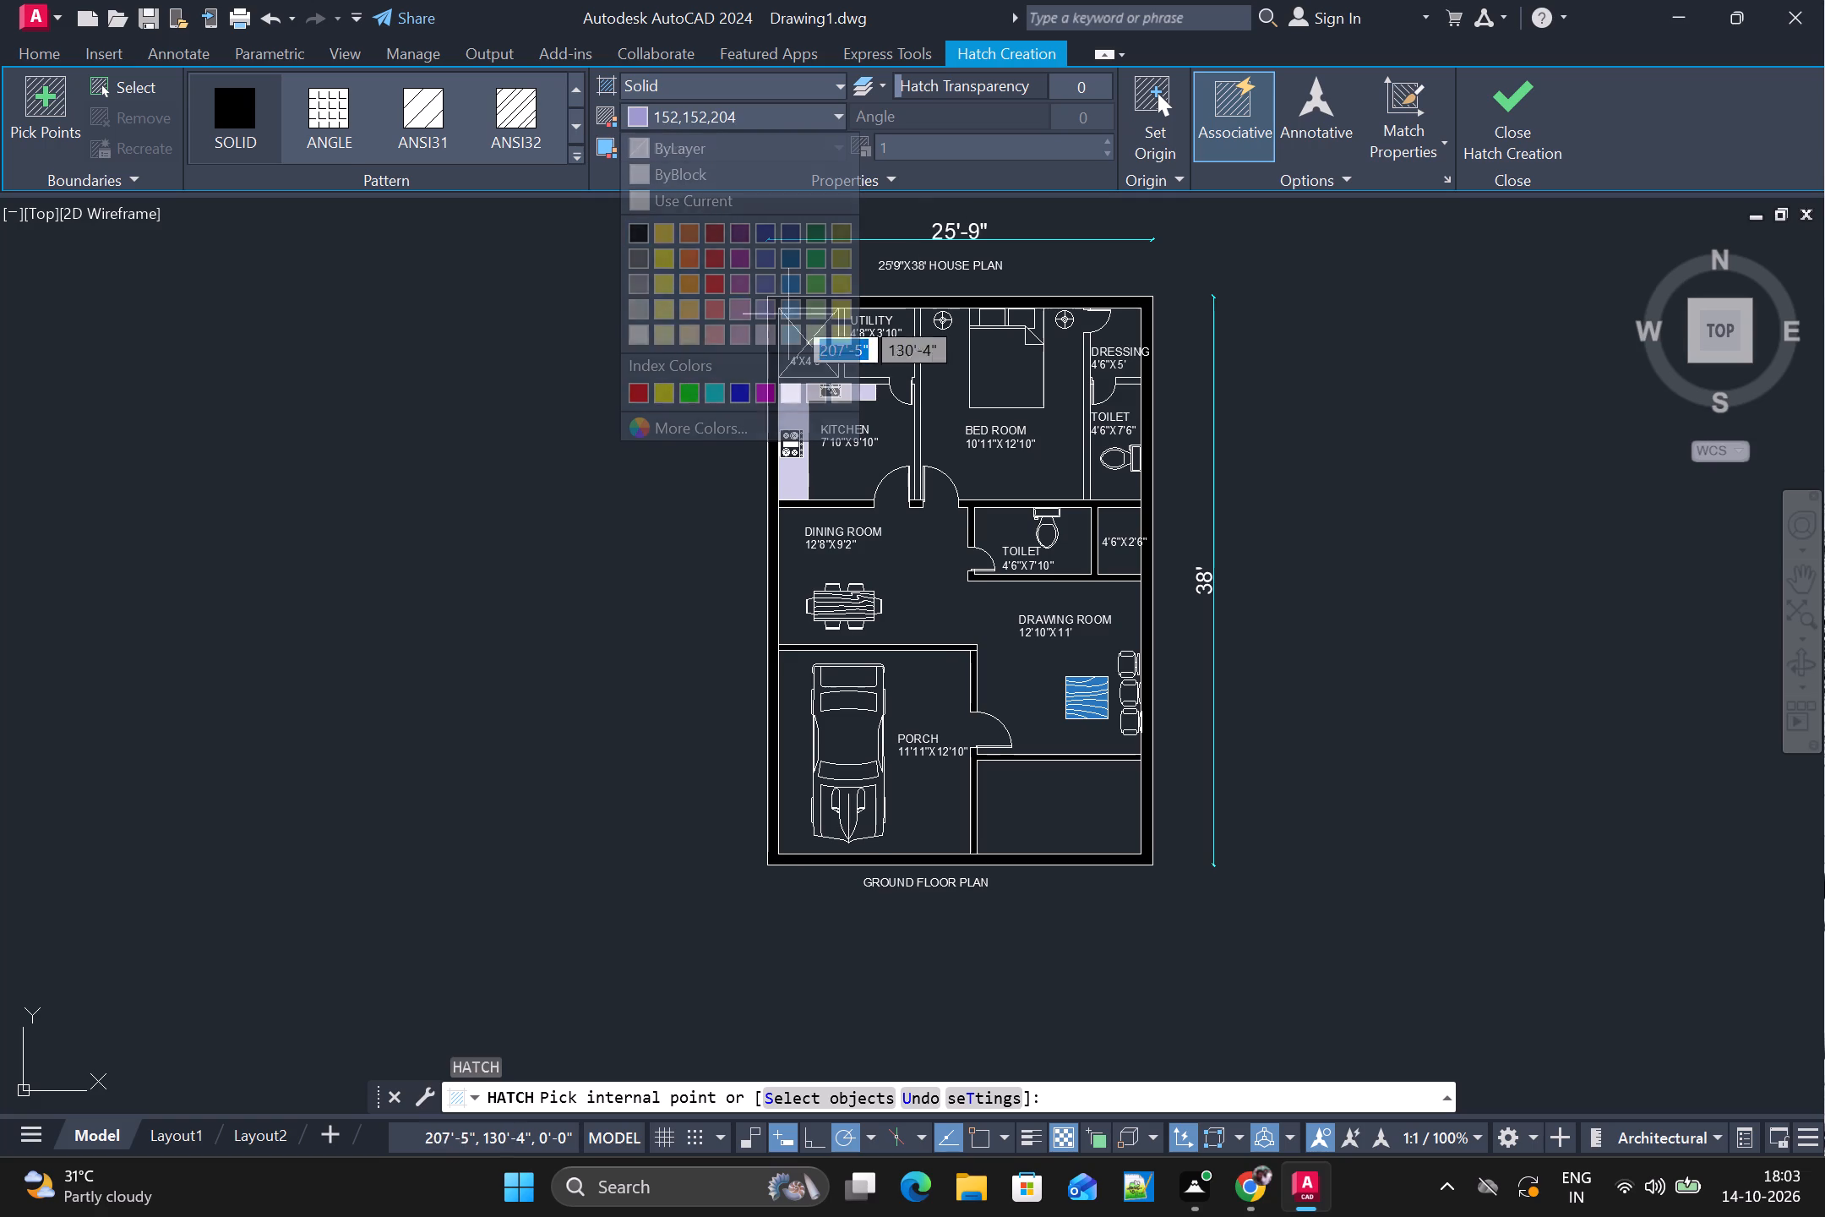
left_click(993, 377)
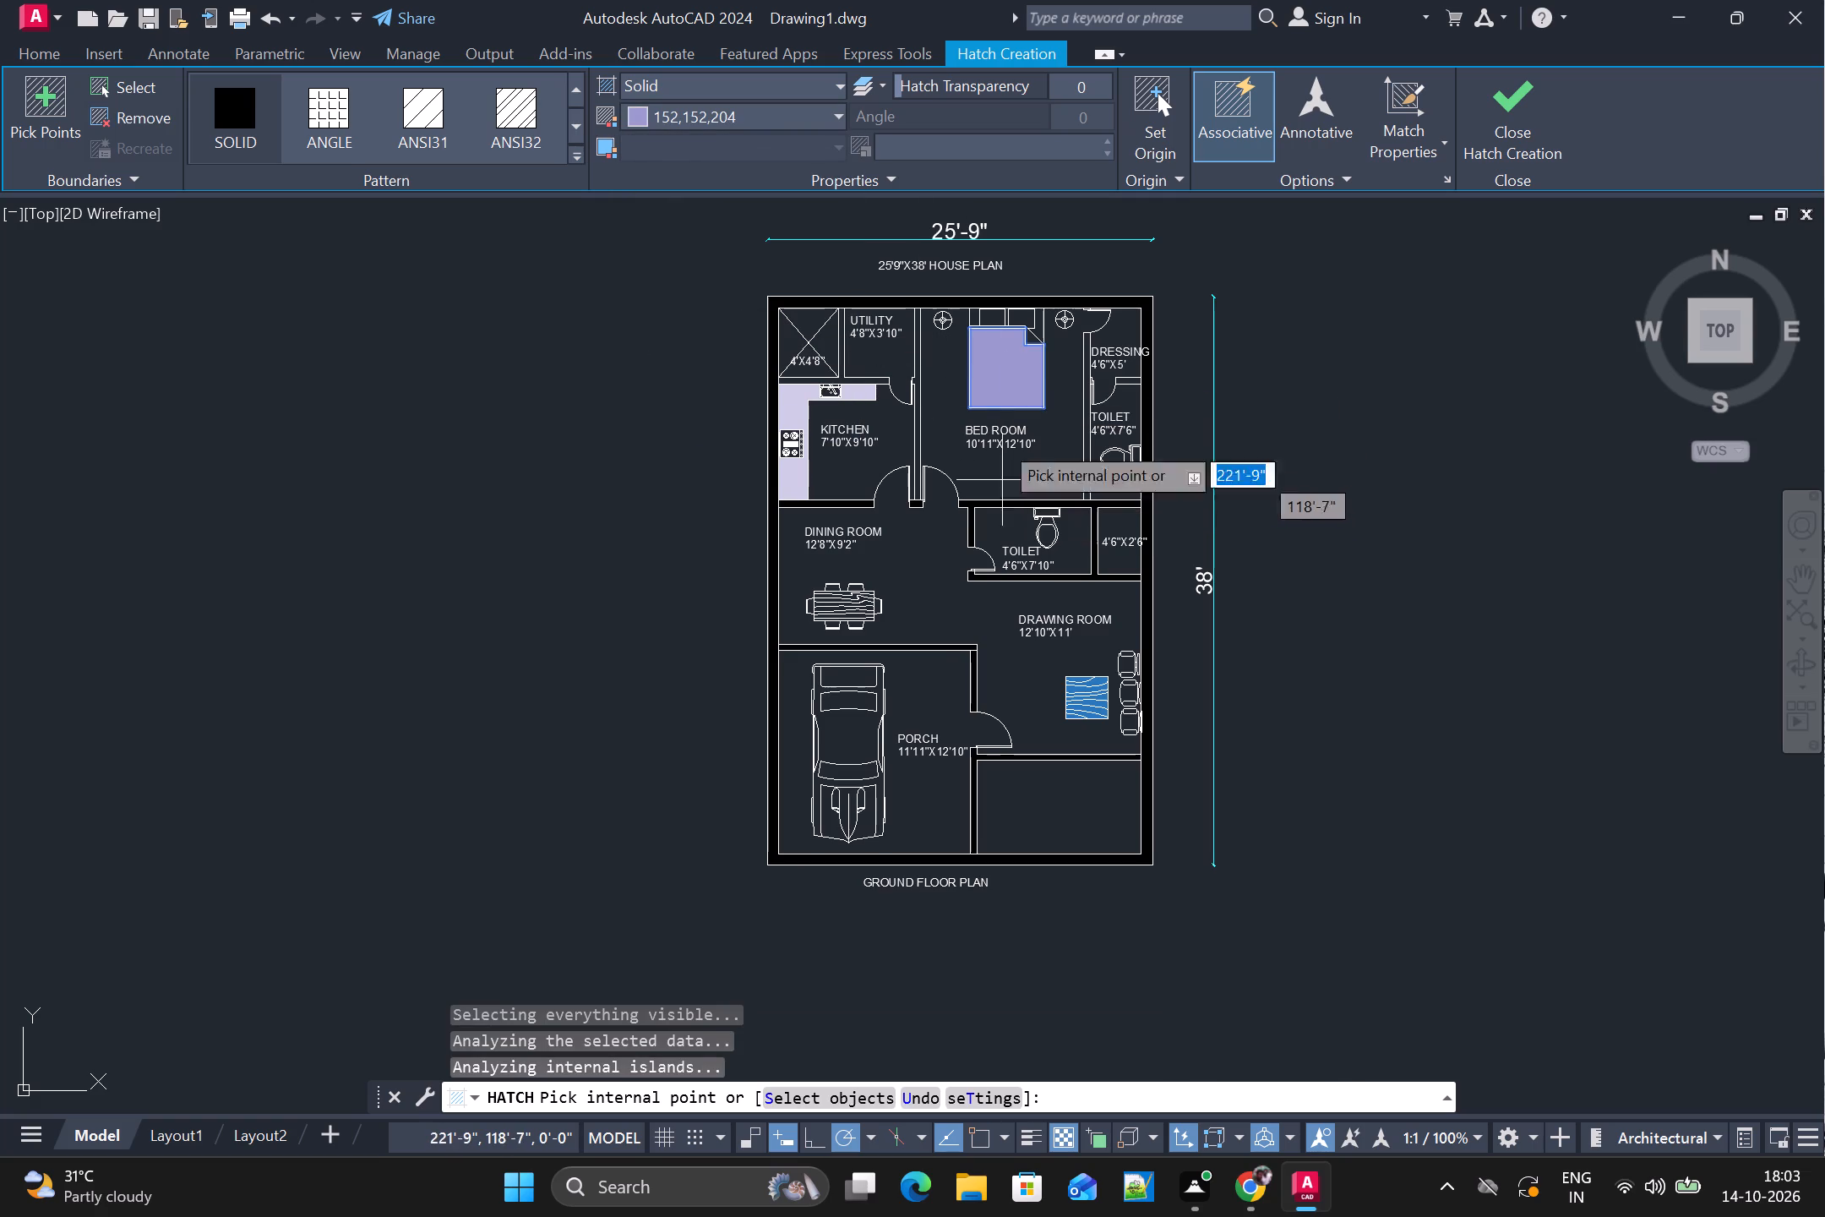
left_click(753, 116)
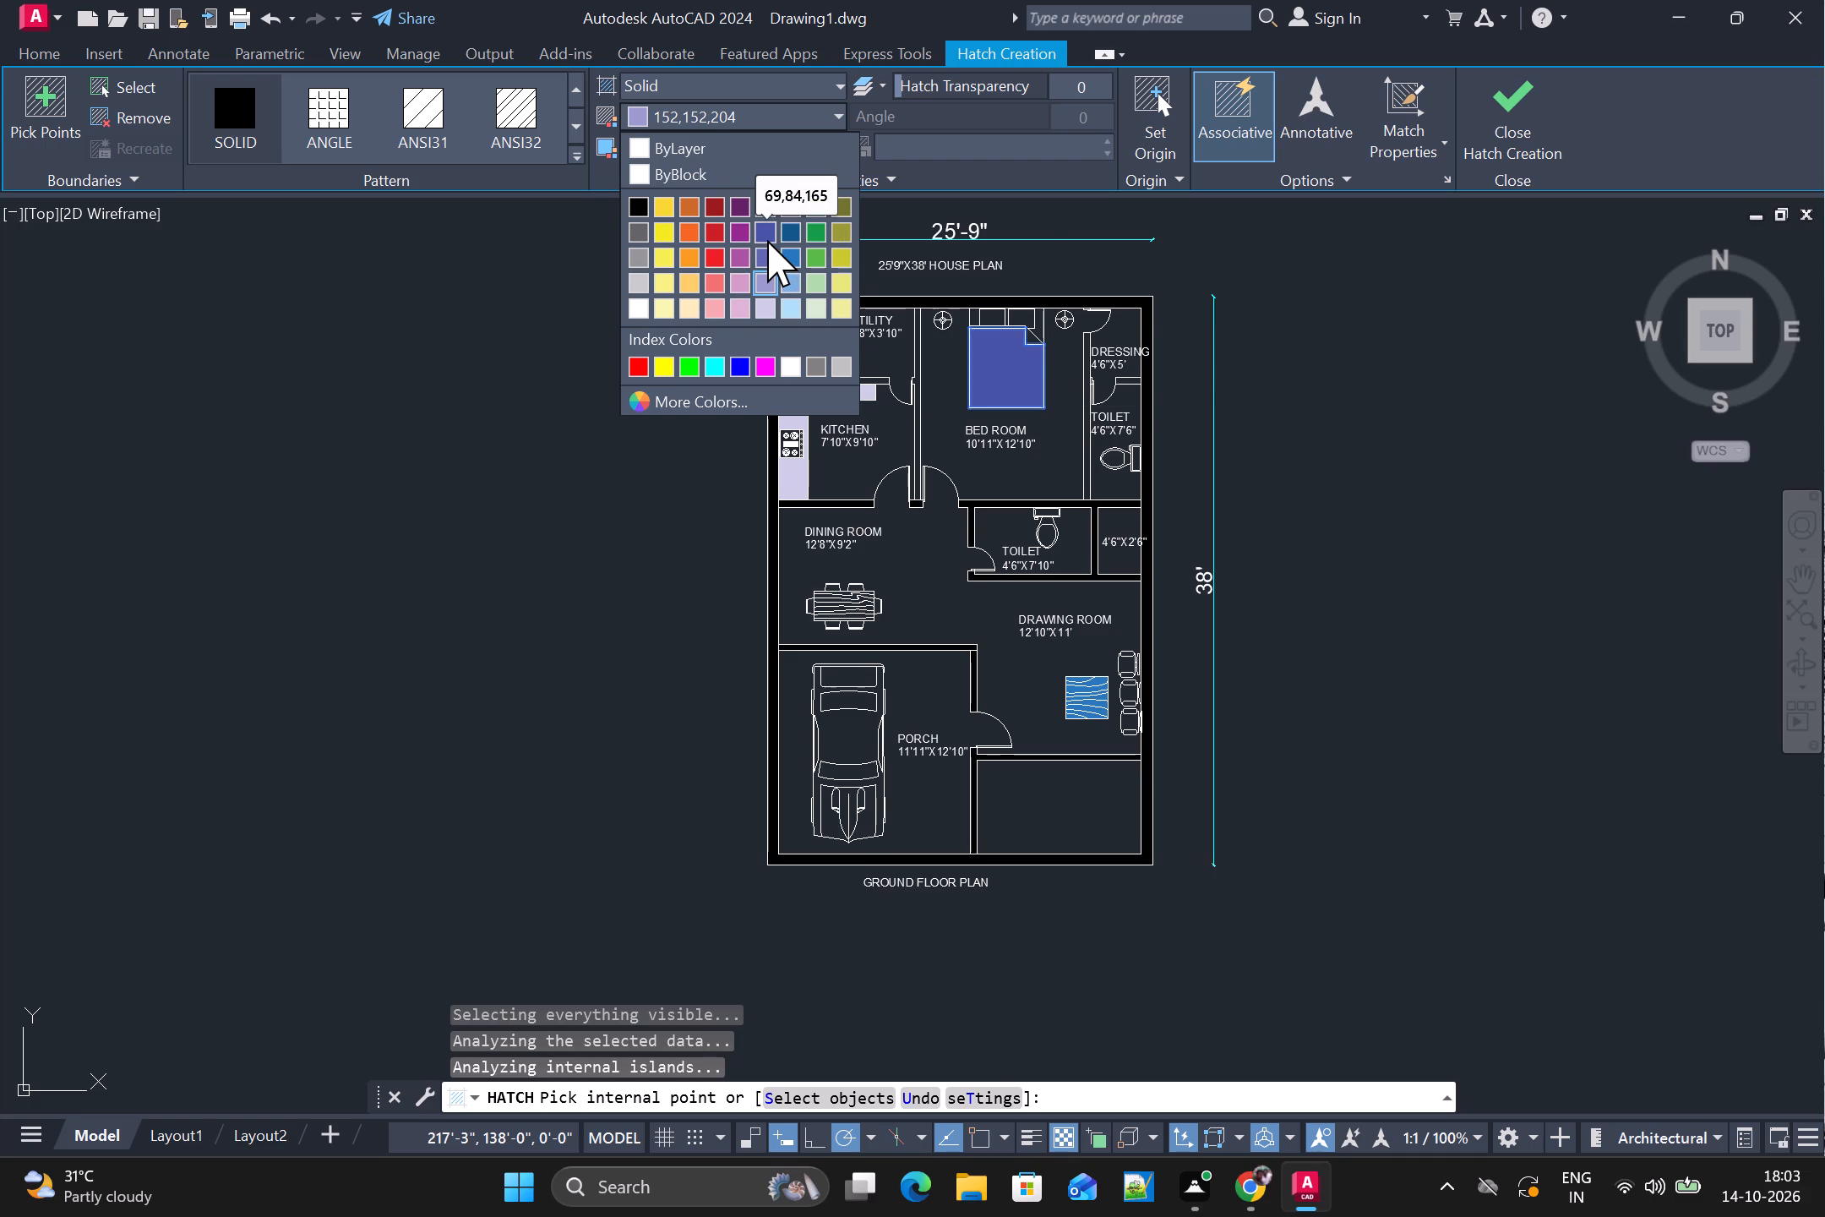
left_click(767, 240)
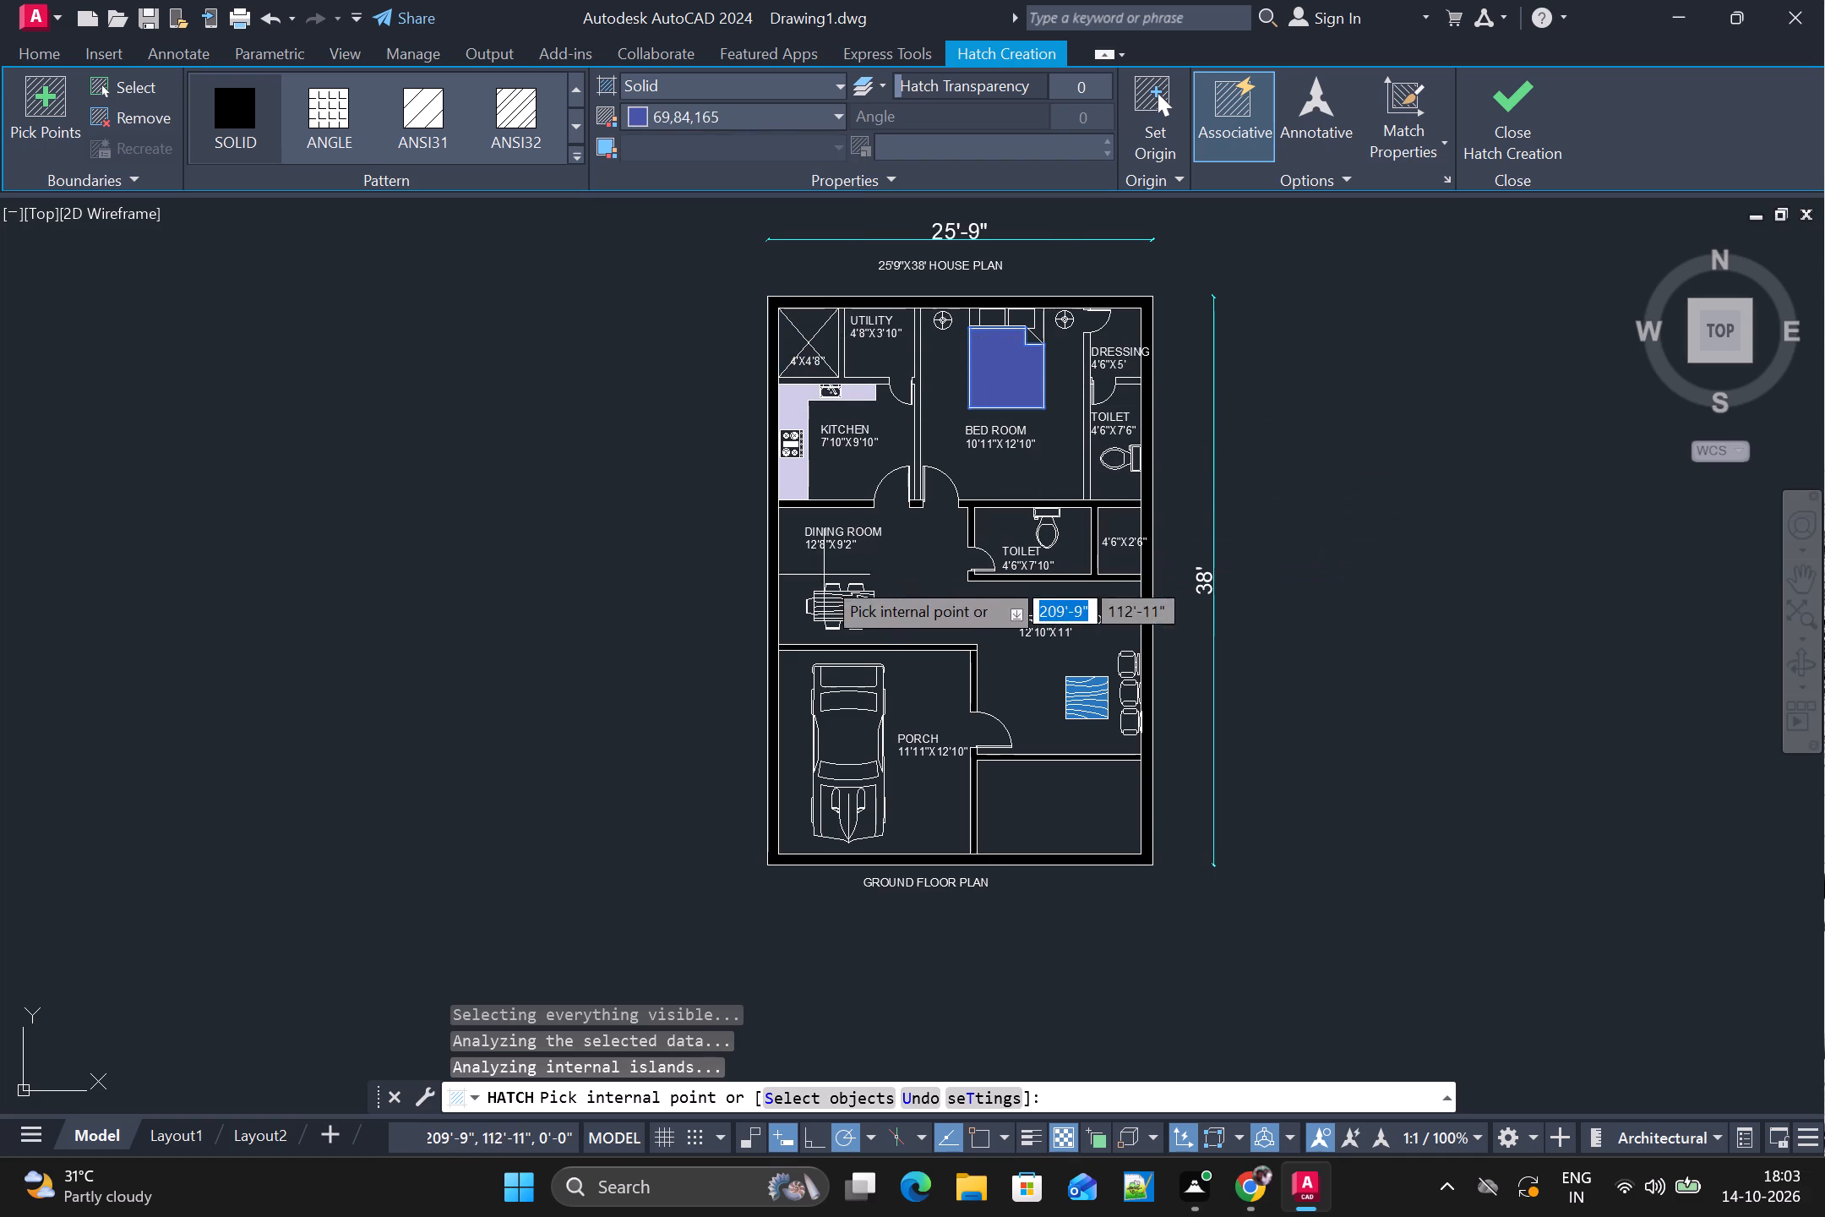
Fill the front and rear windscreens of the porch car with the 69,84,165 solid hatch and end the command.
left_click(843, 776)
left_click(839, 706)
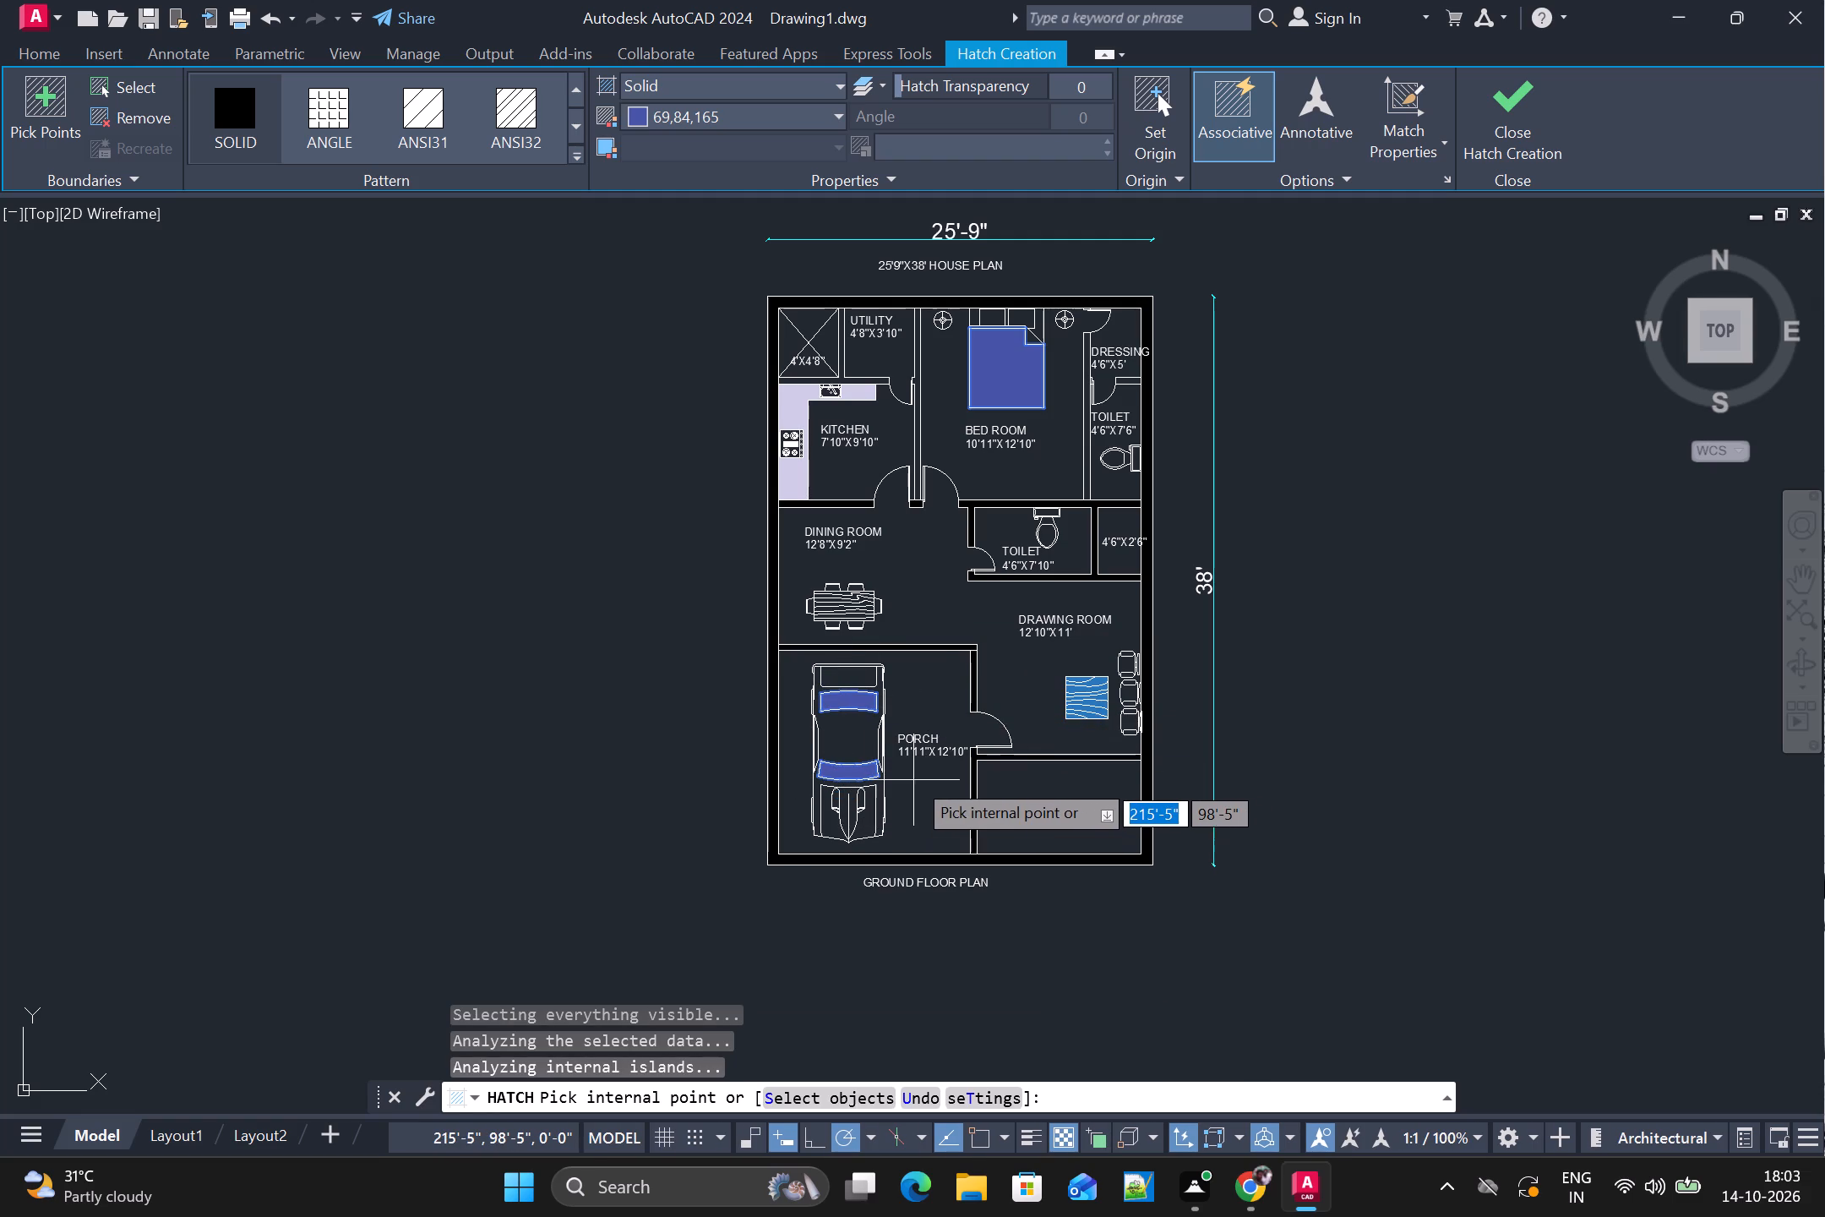
middle_click_drag(927, 746, 881, 734)
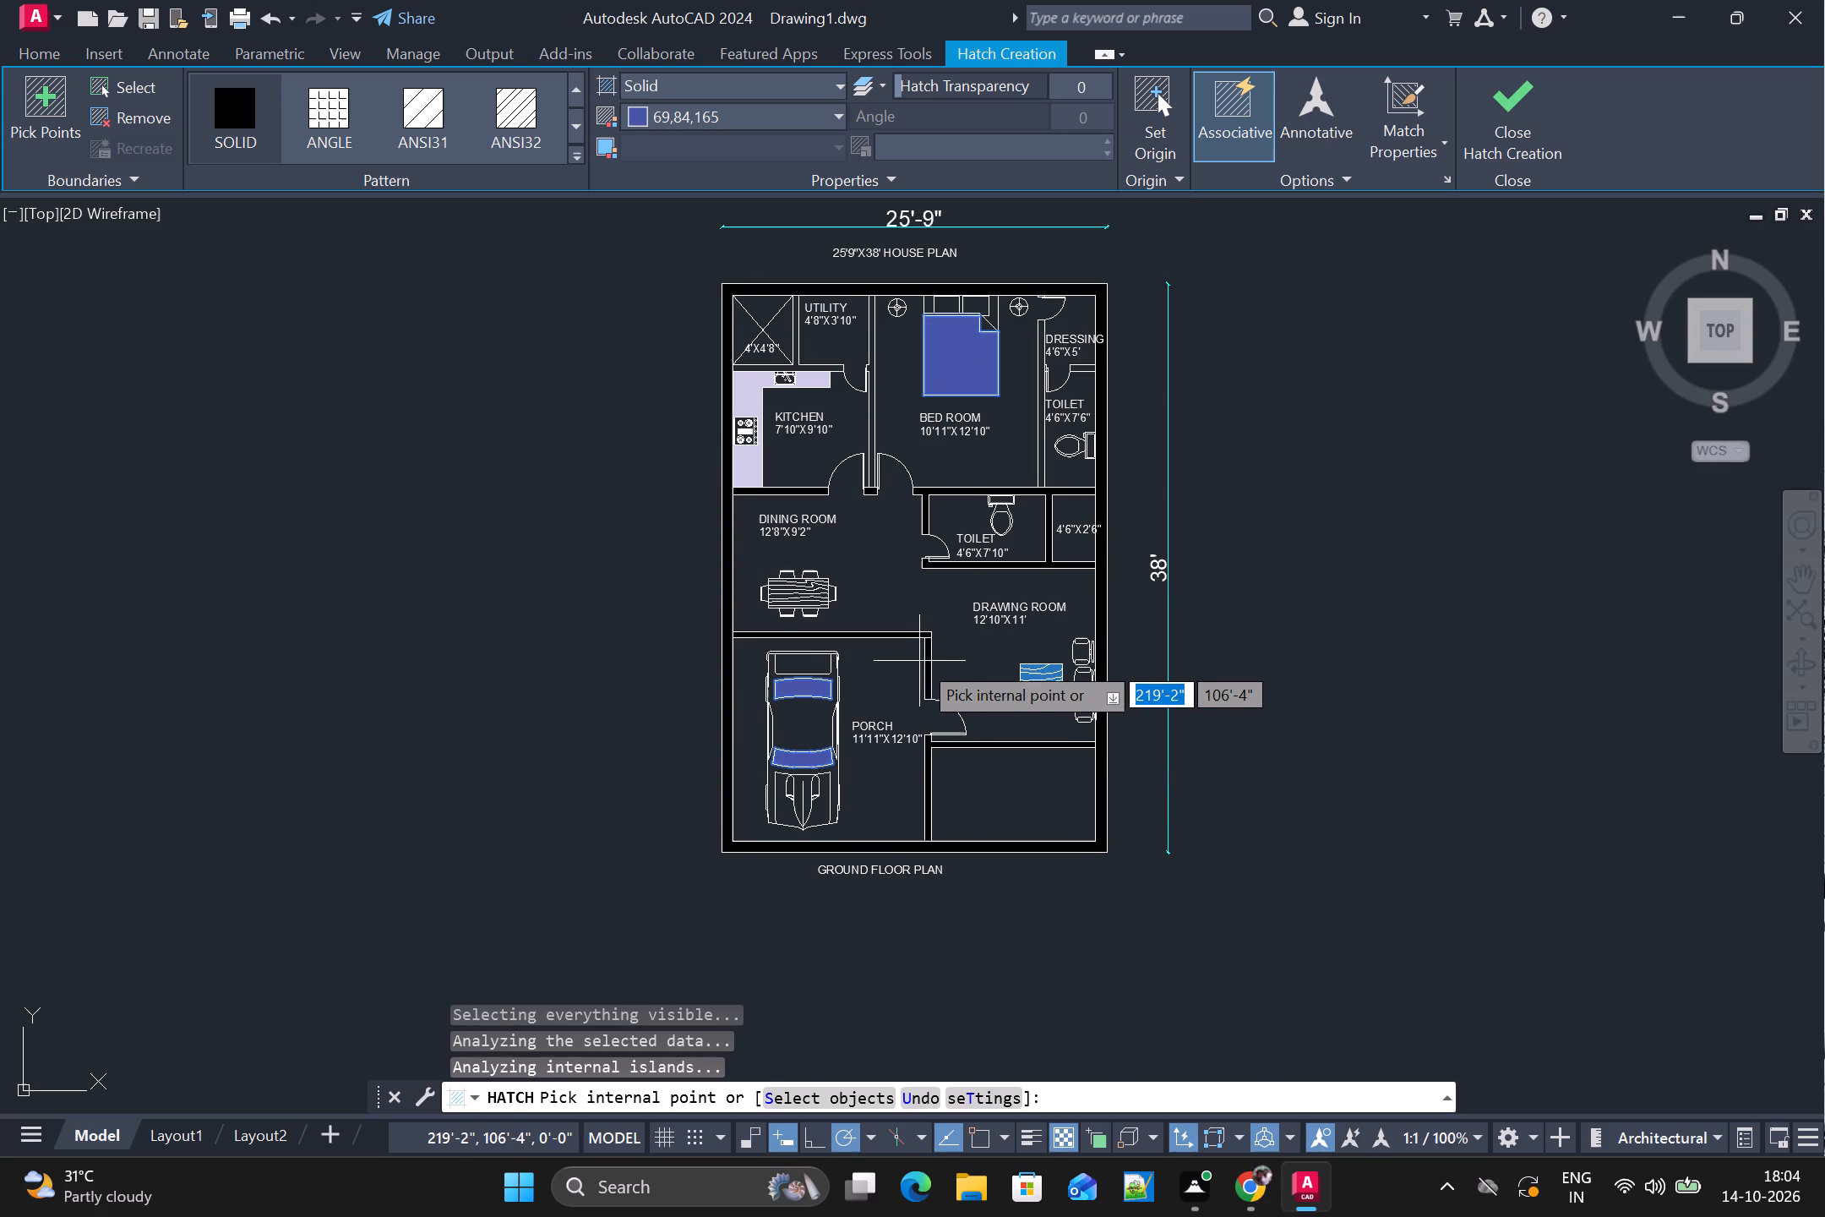
key("Escape")
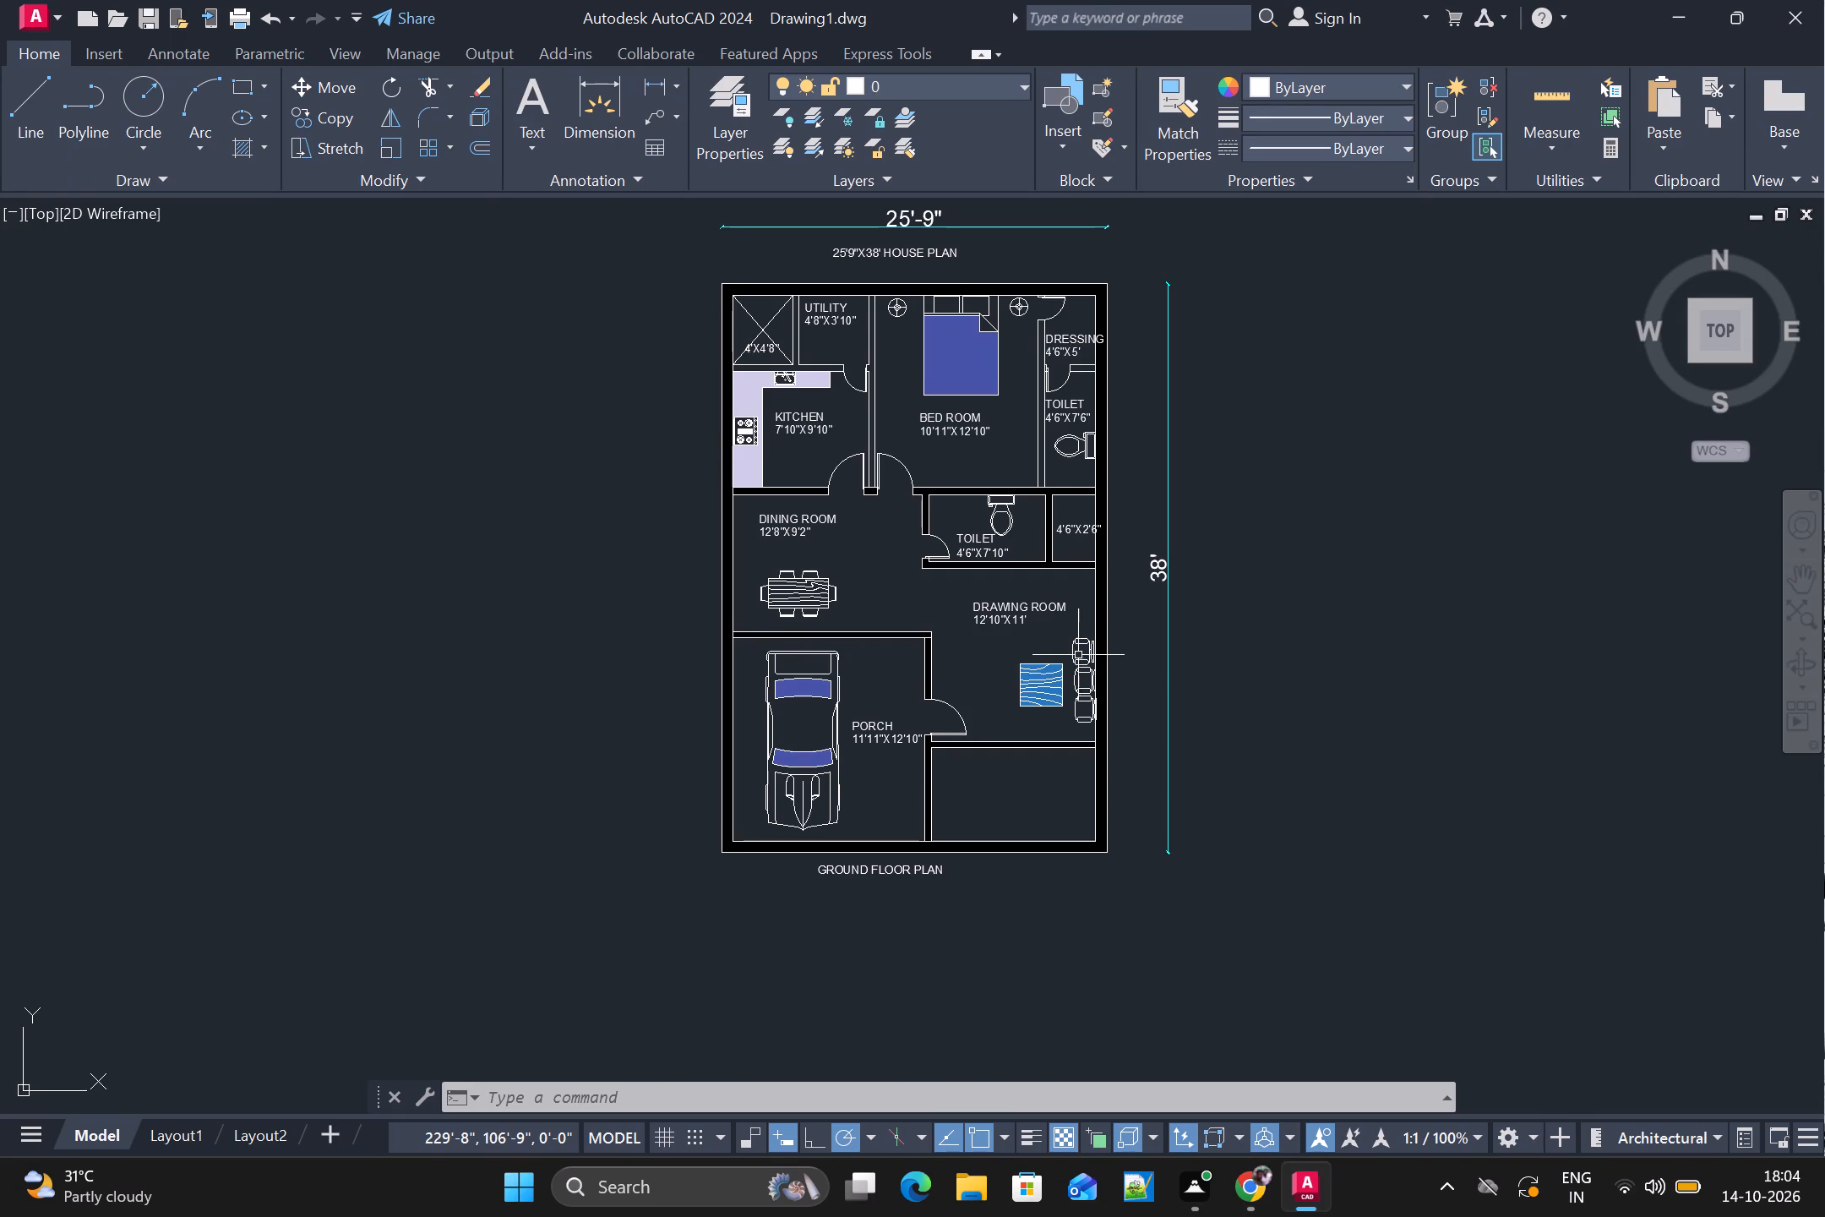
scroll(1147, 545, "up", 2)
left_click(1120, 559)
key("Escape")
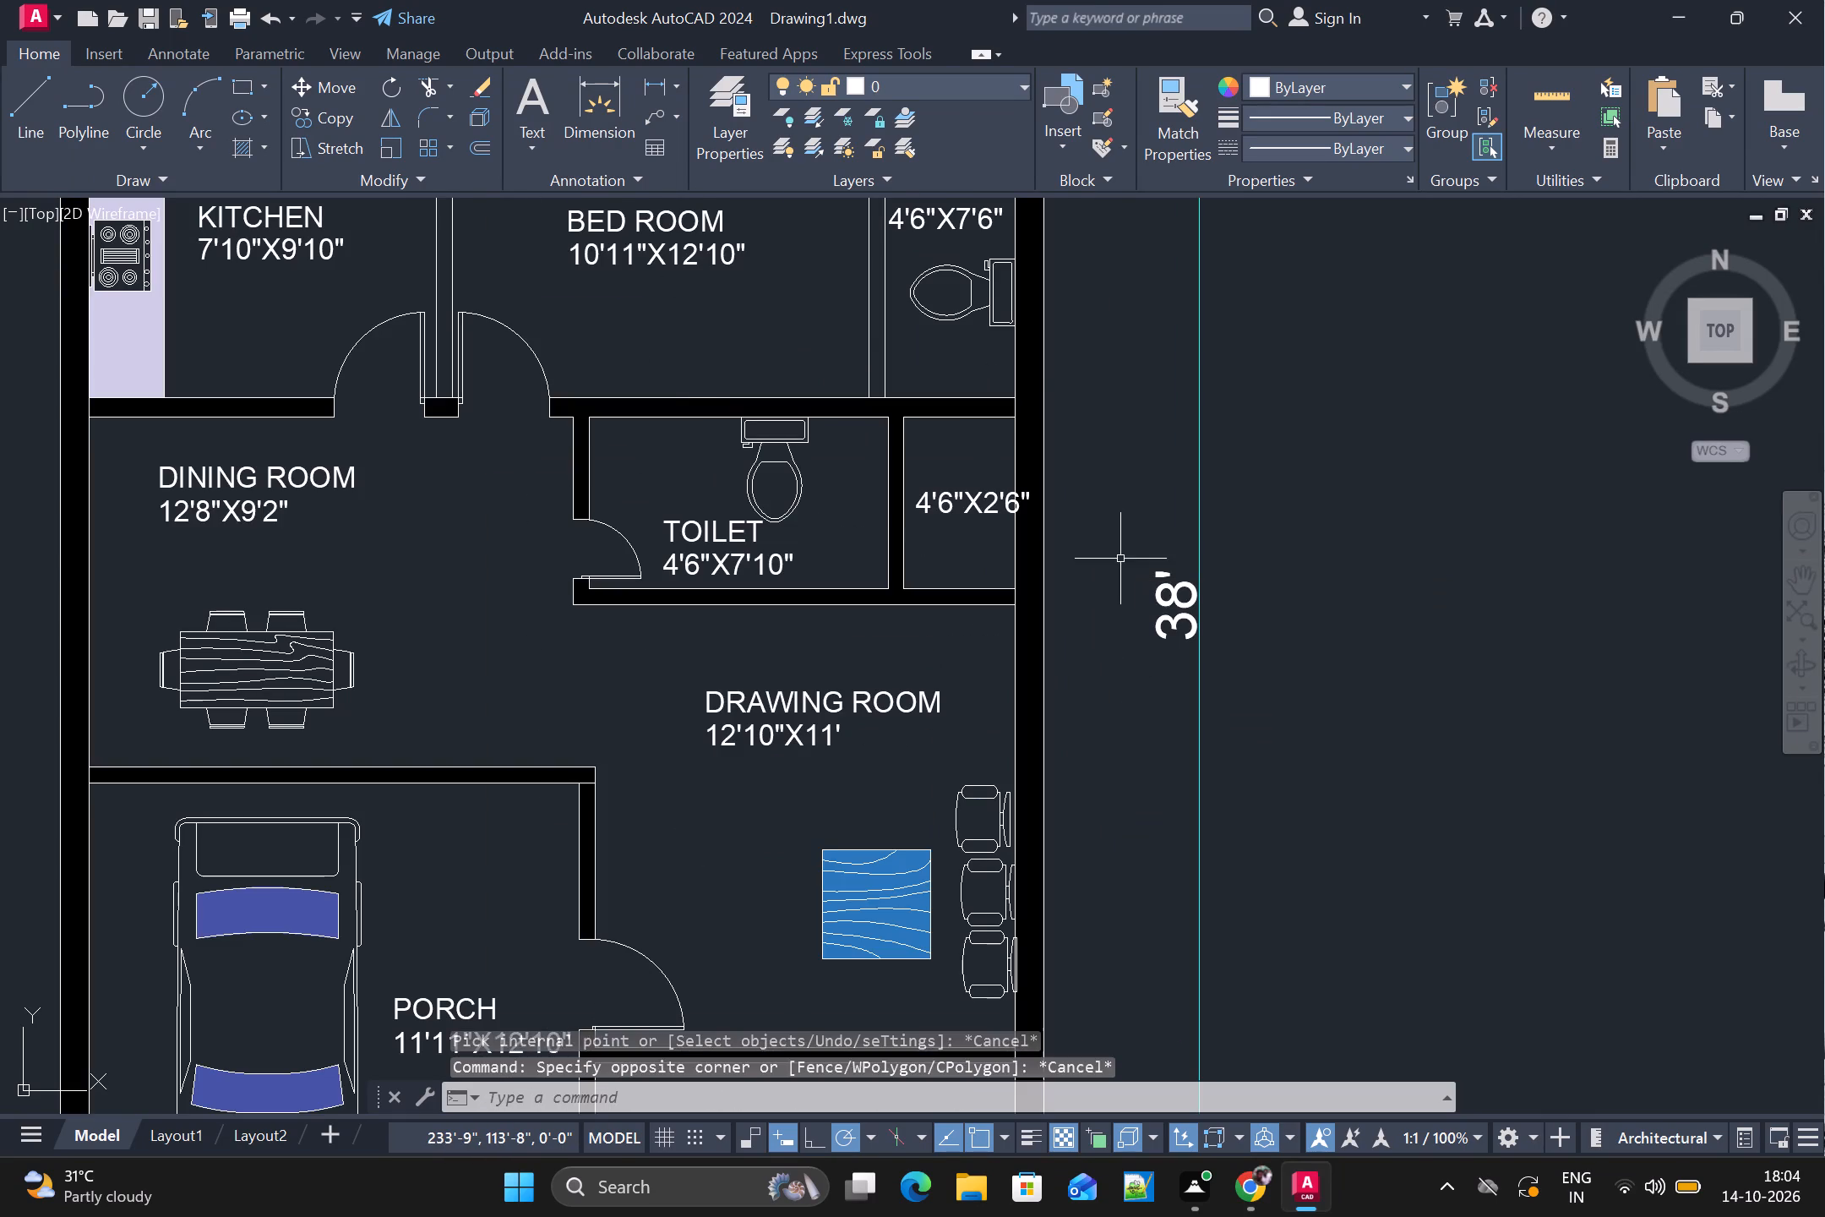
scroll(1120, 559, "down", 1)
Switch from the drawing to another open application window.
key("alt+Tab")
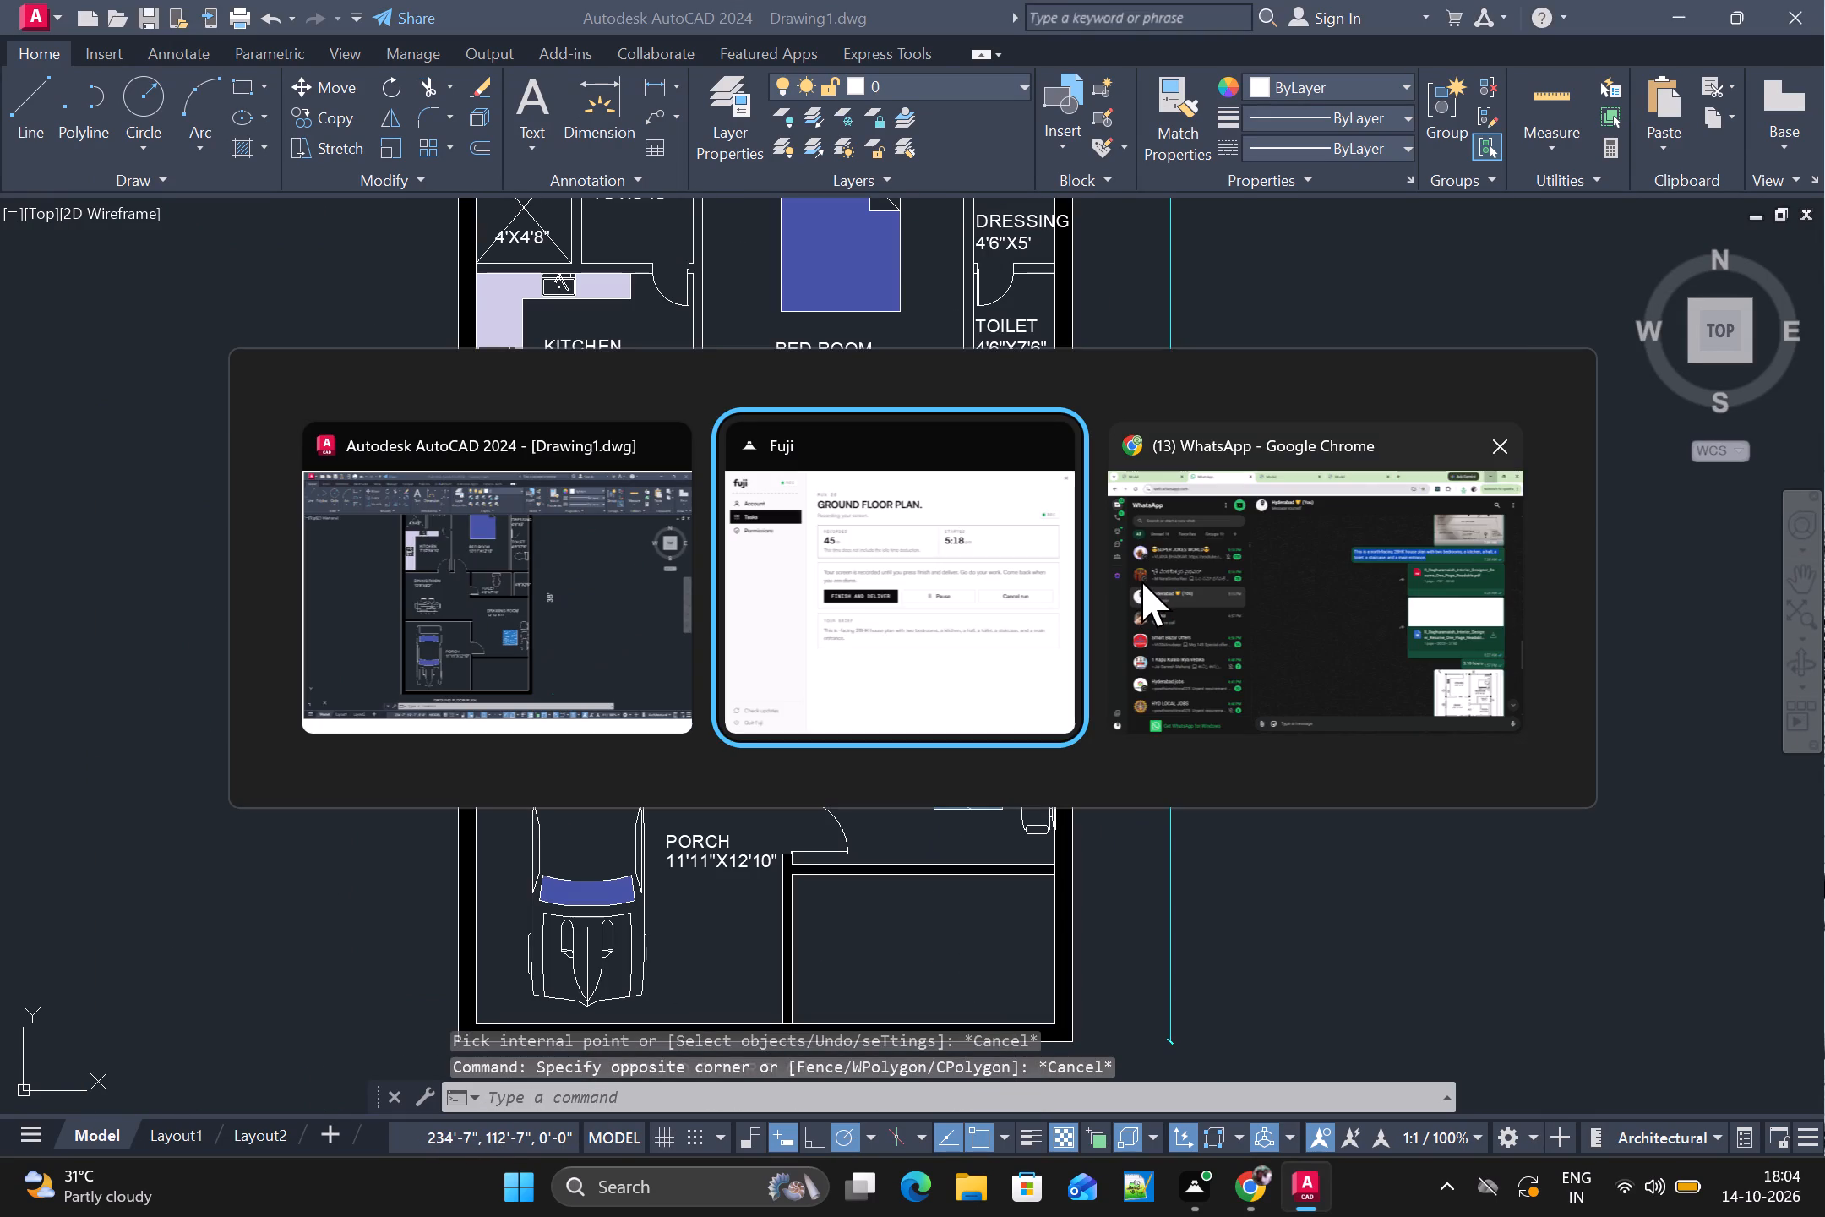
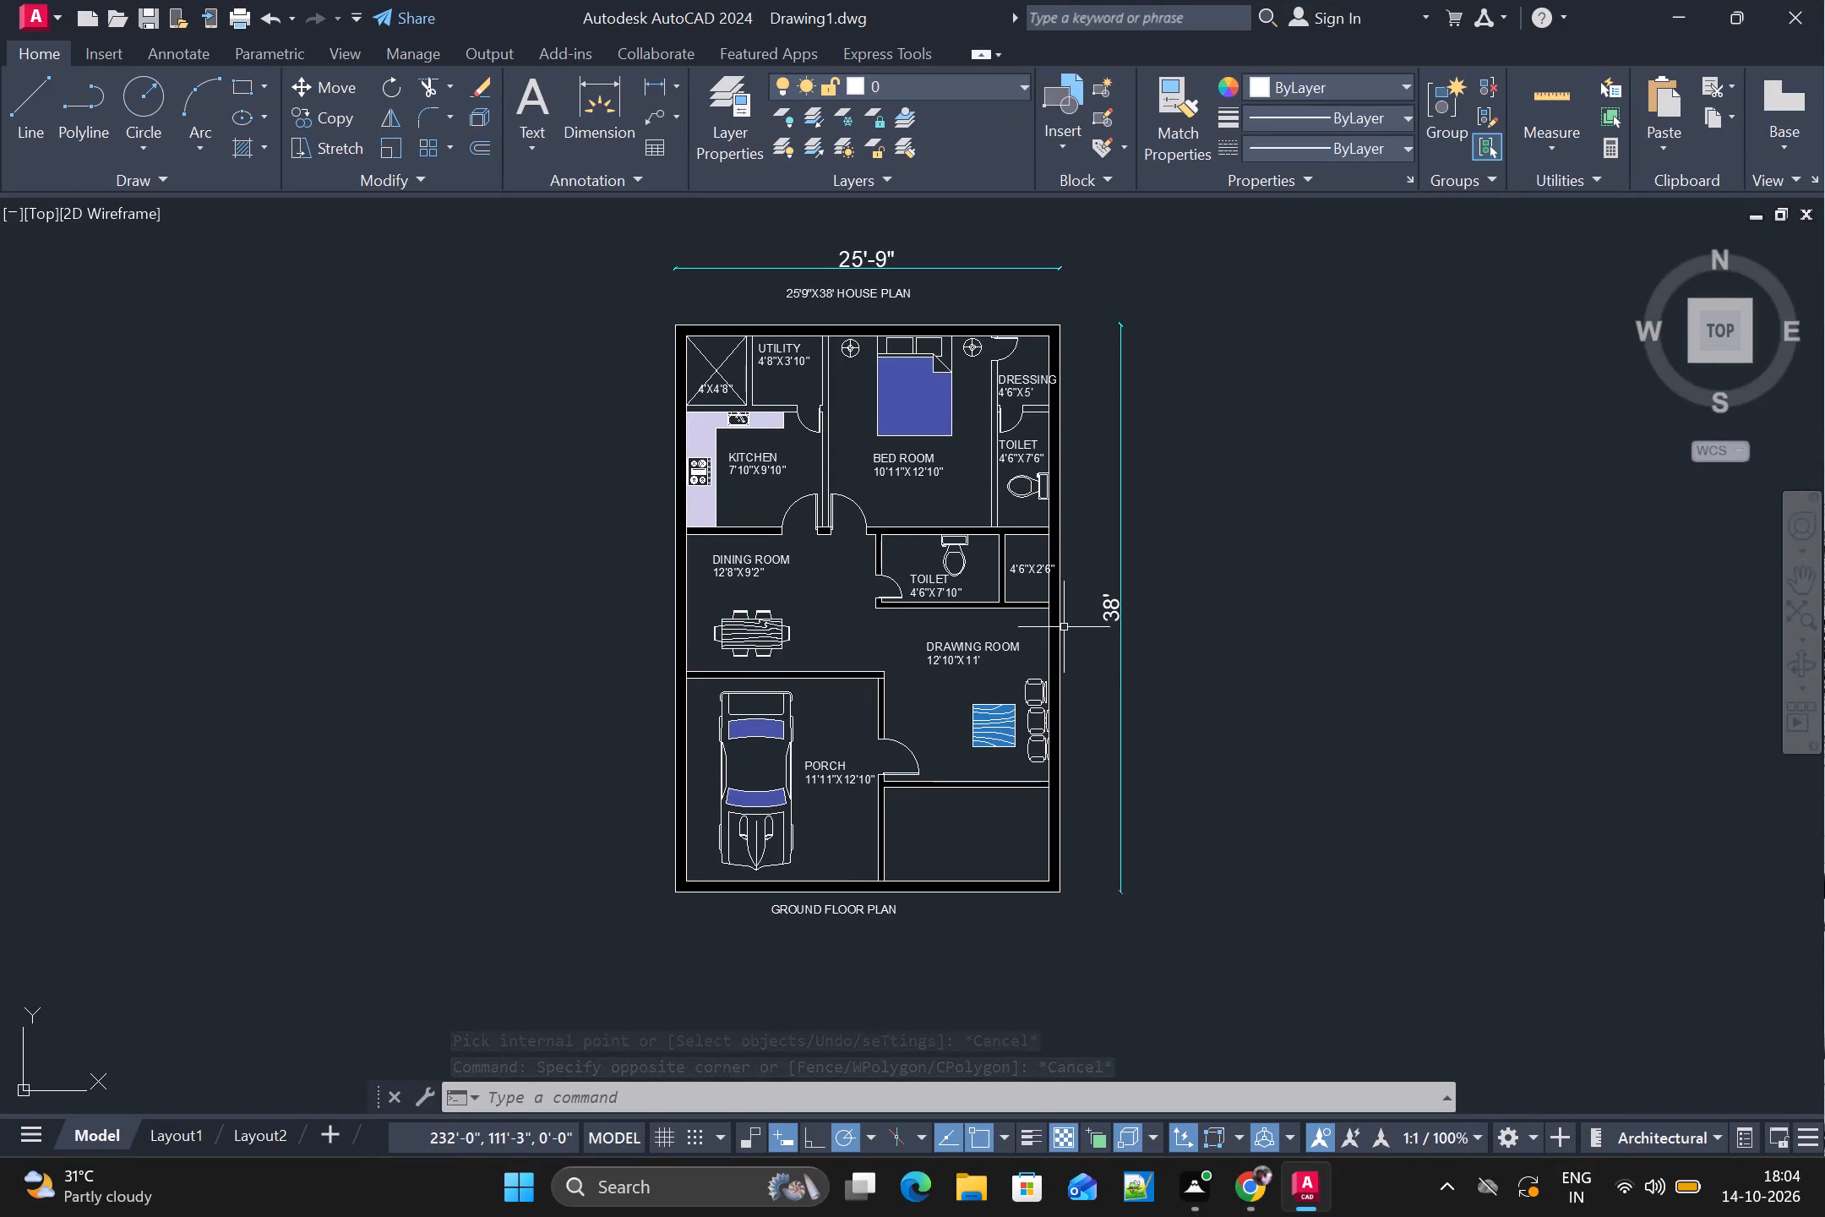
Fill the panel at the dining-room end of the porch car with a solid hatch in colour 221,179,212.
key("h")
key("space")
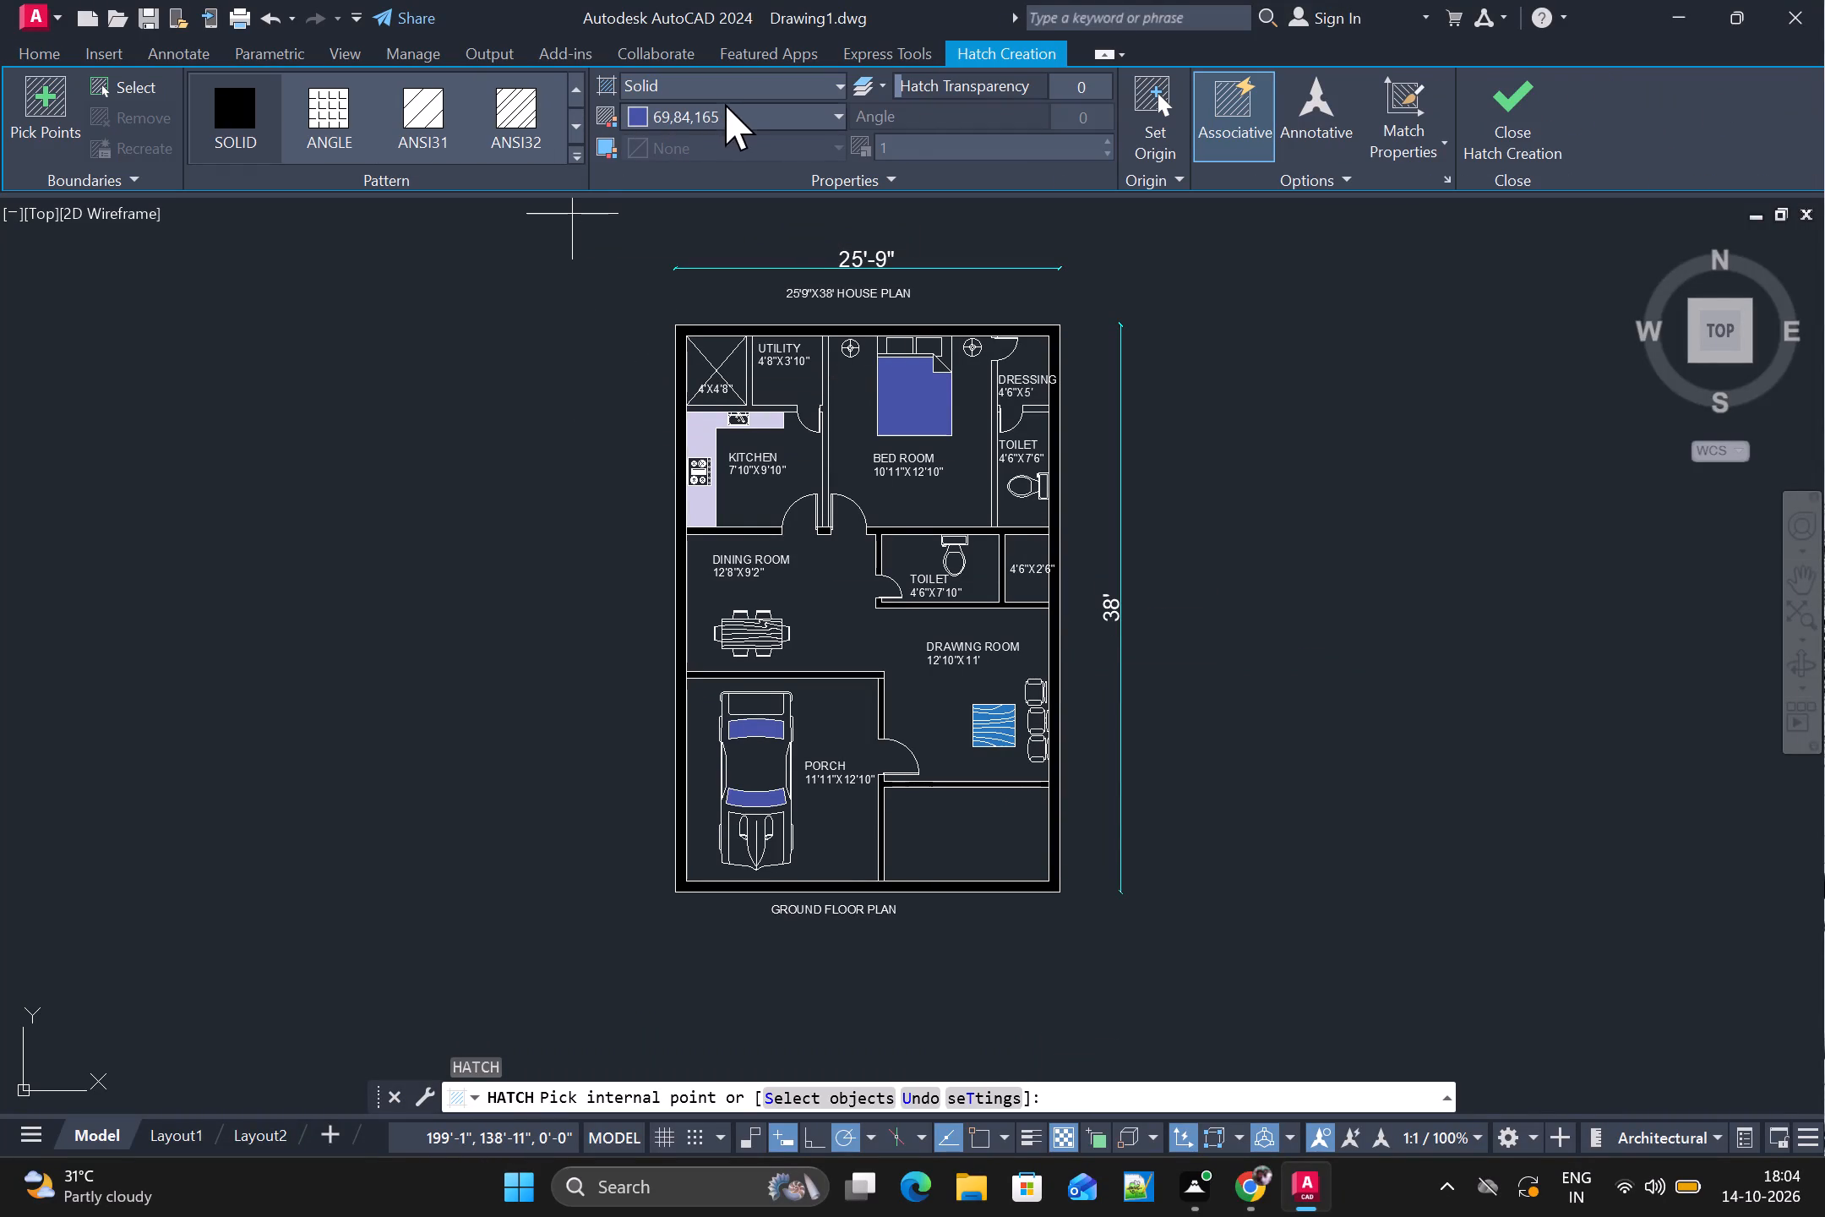
left_click(723, 117)
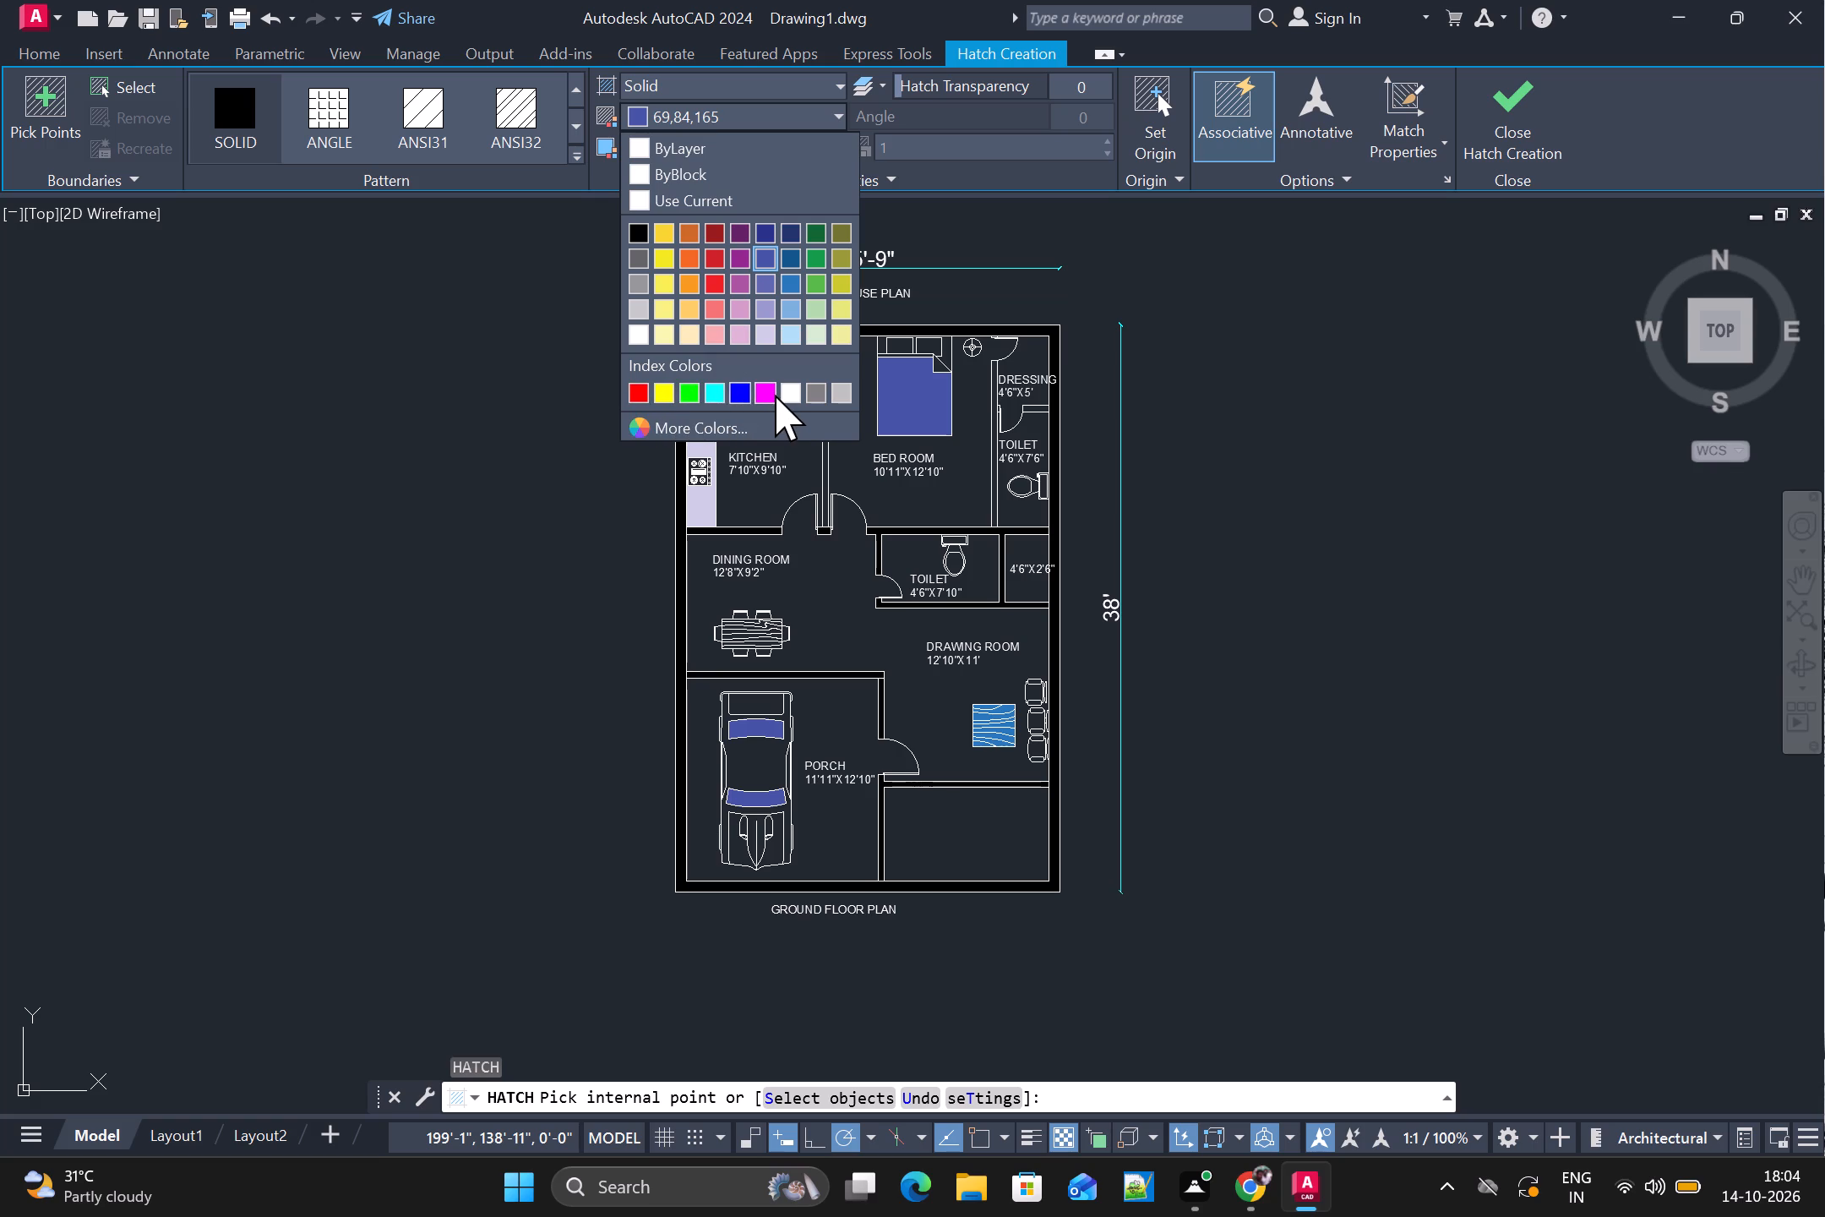
left_click(735, 336)
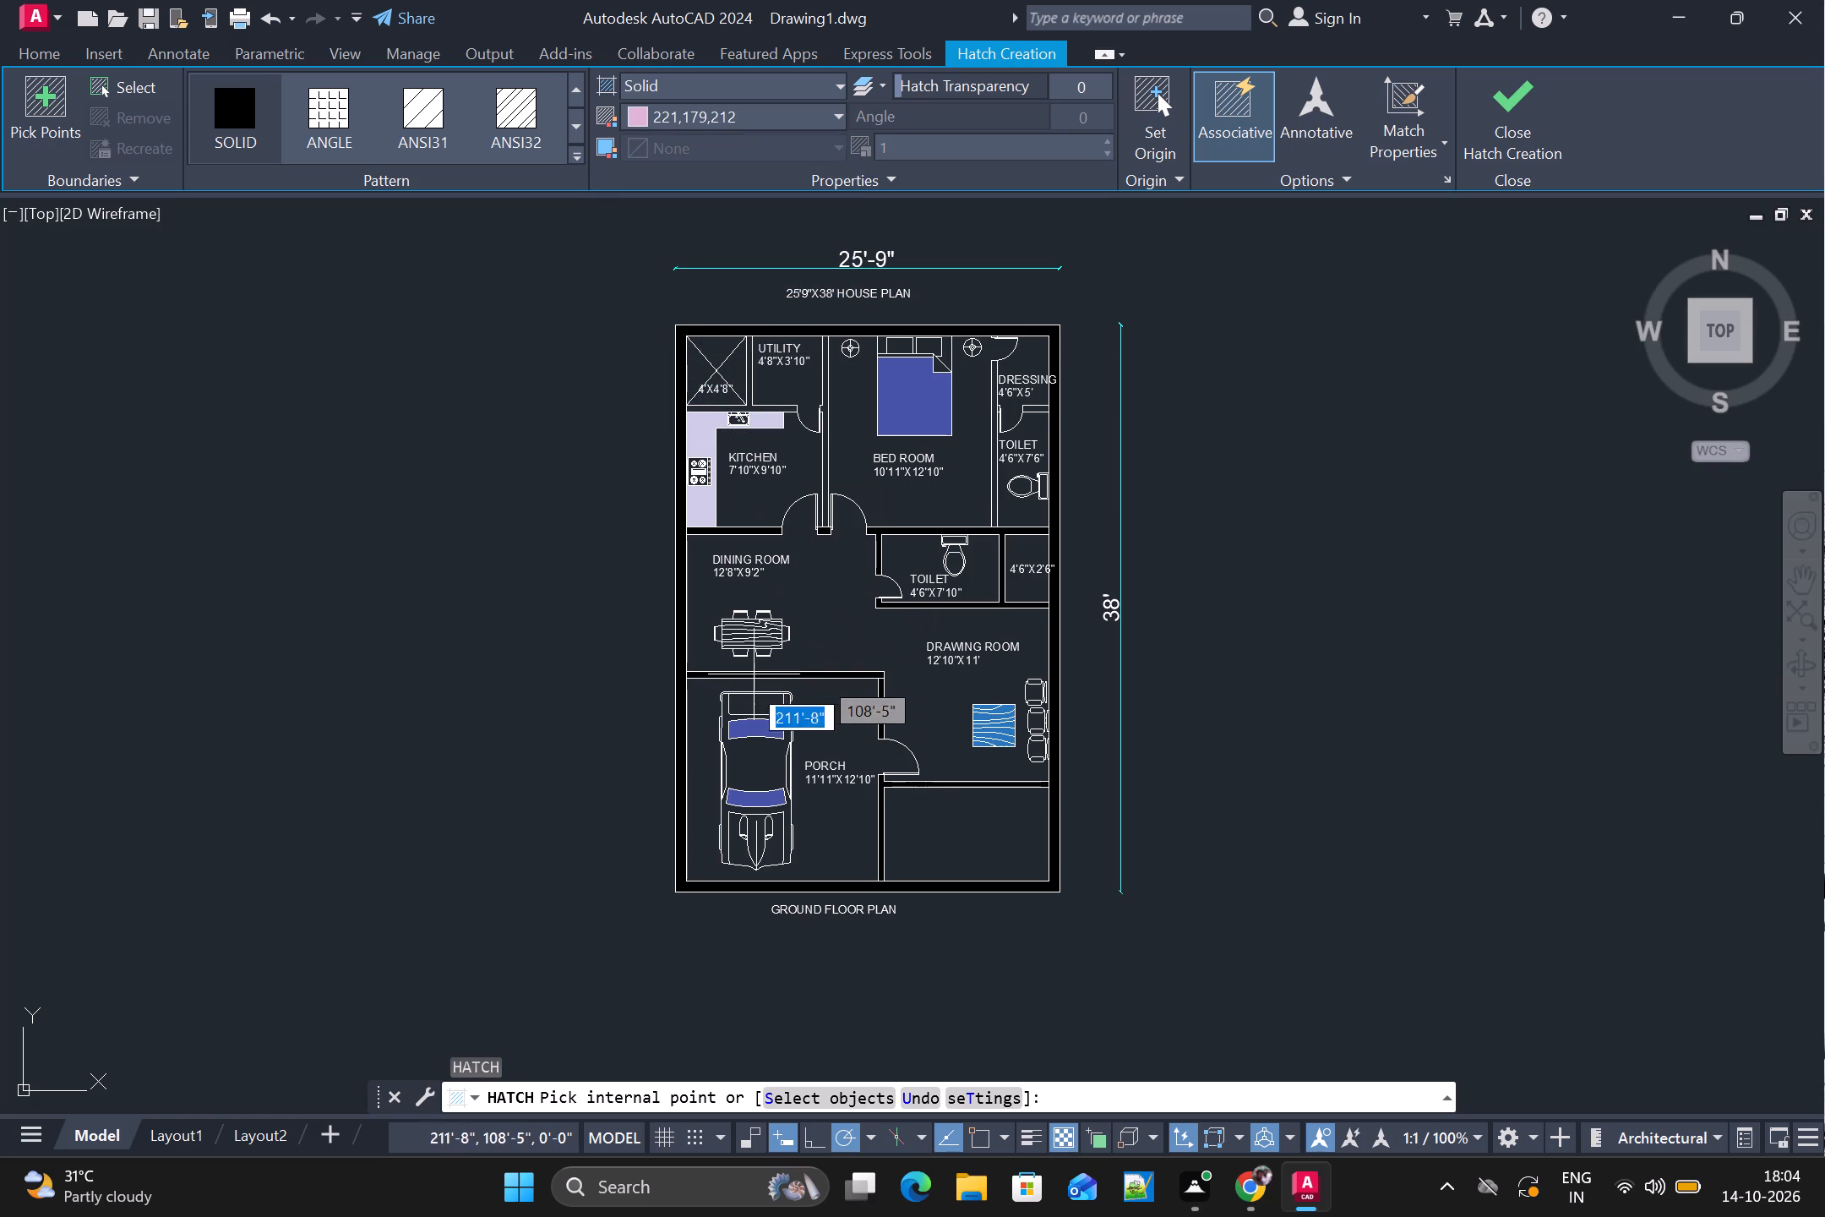
left_click(754, 703)
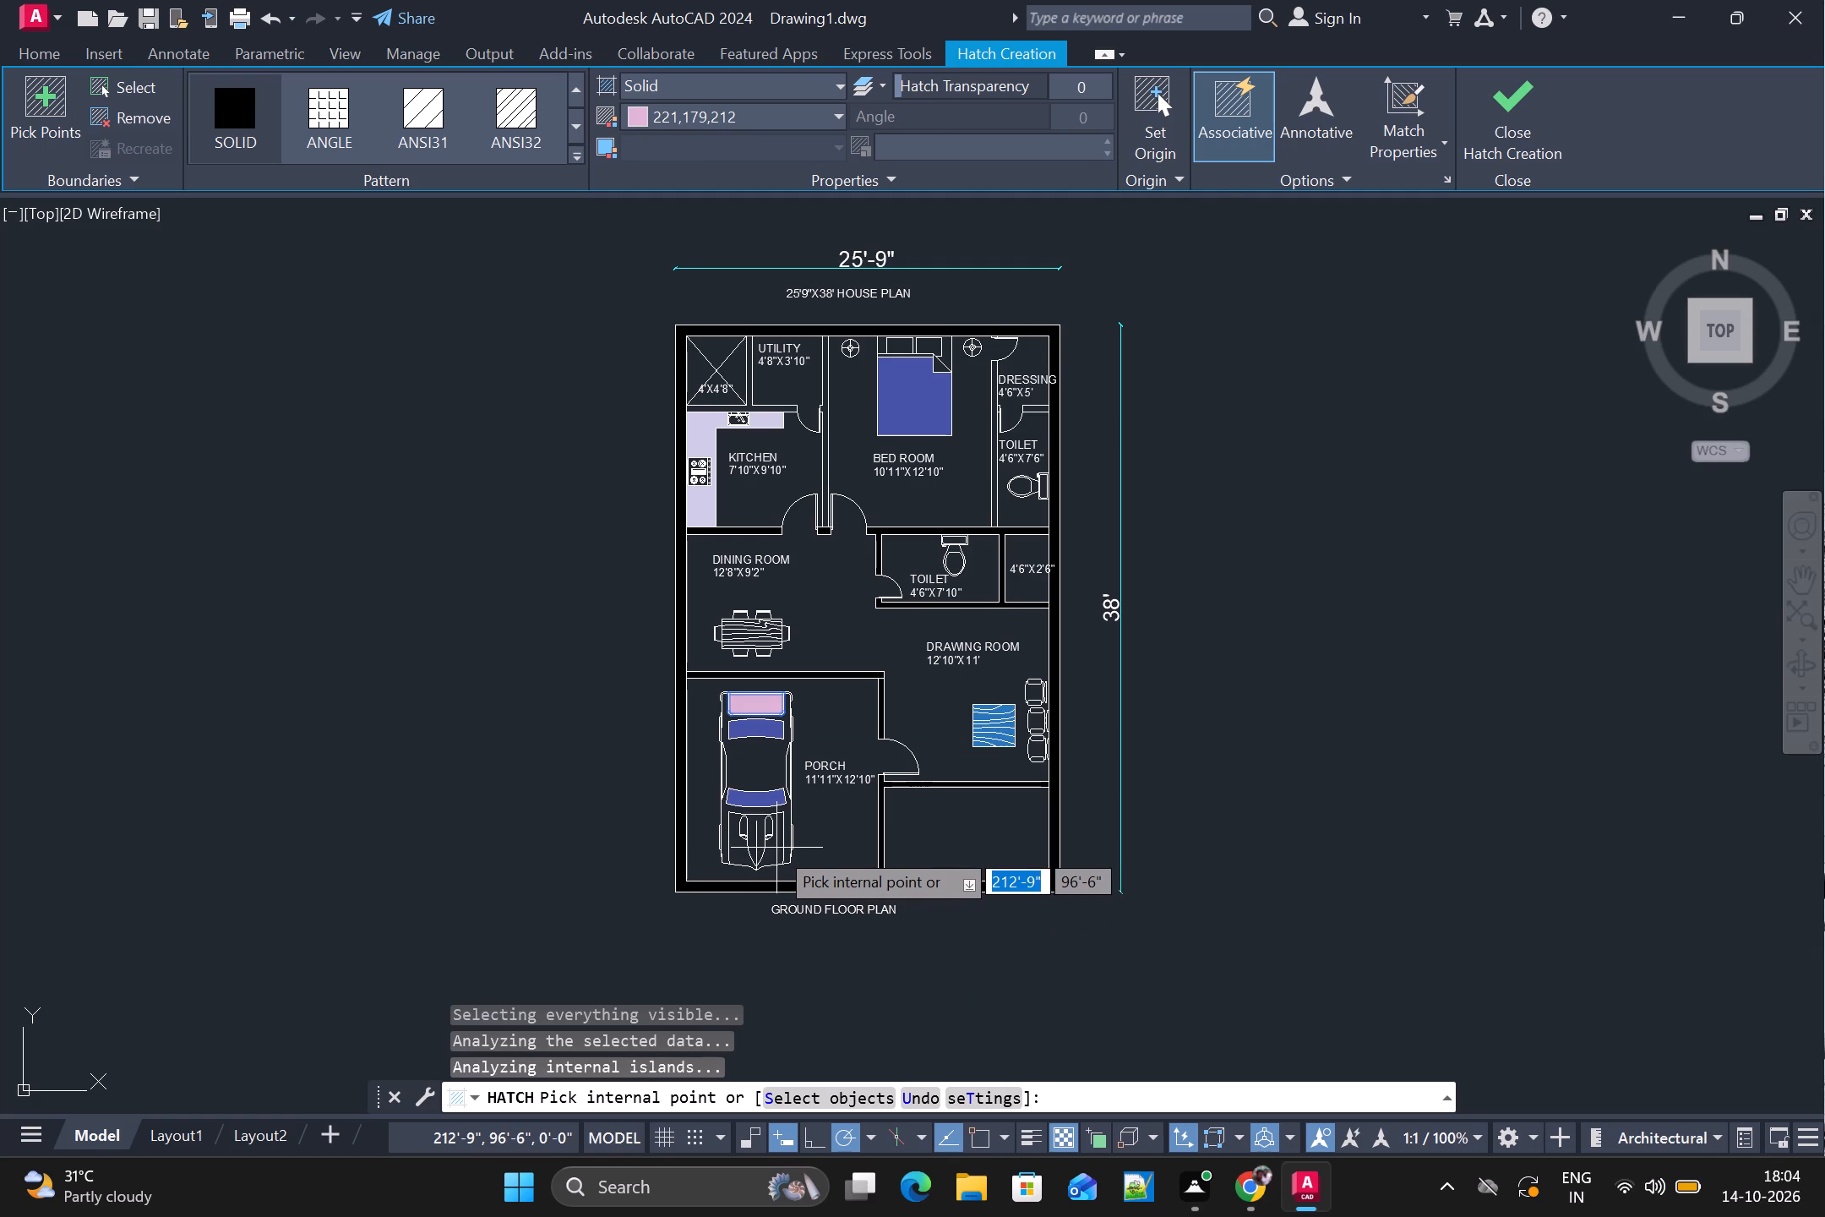
Change the hatch colour to Red, fill the rest of the porch car's body around the windscreens, and end the hatch.
middle_click_drag(774, 848, 767, 748)
scroll(771, 838, "up", 1)
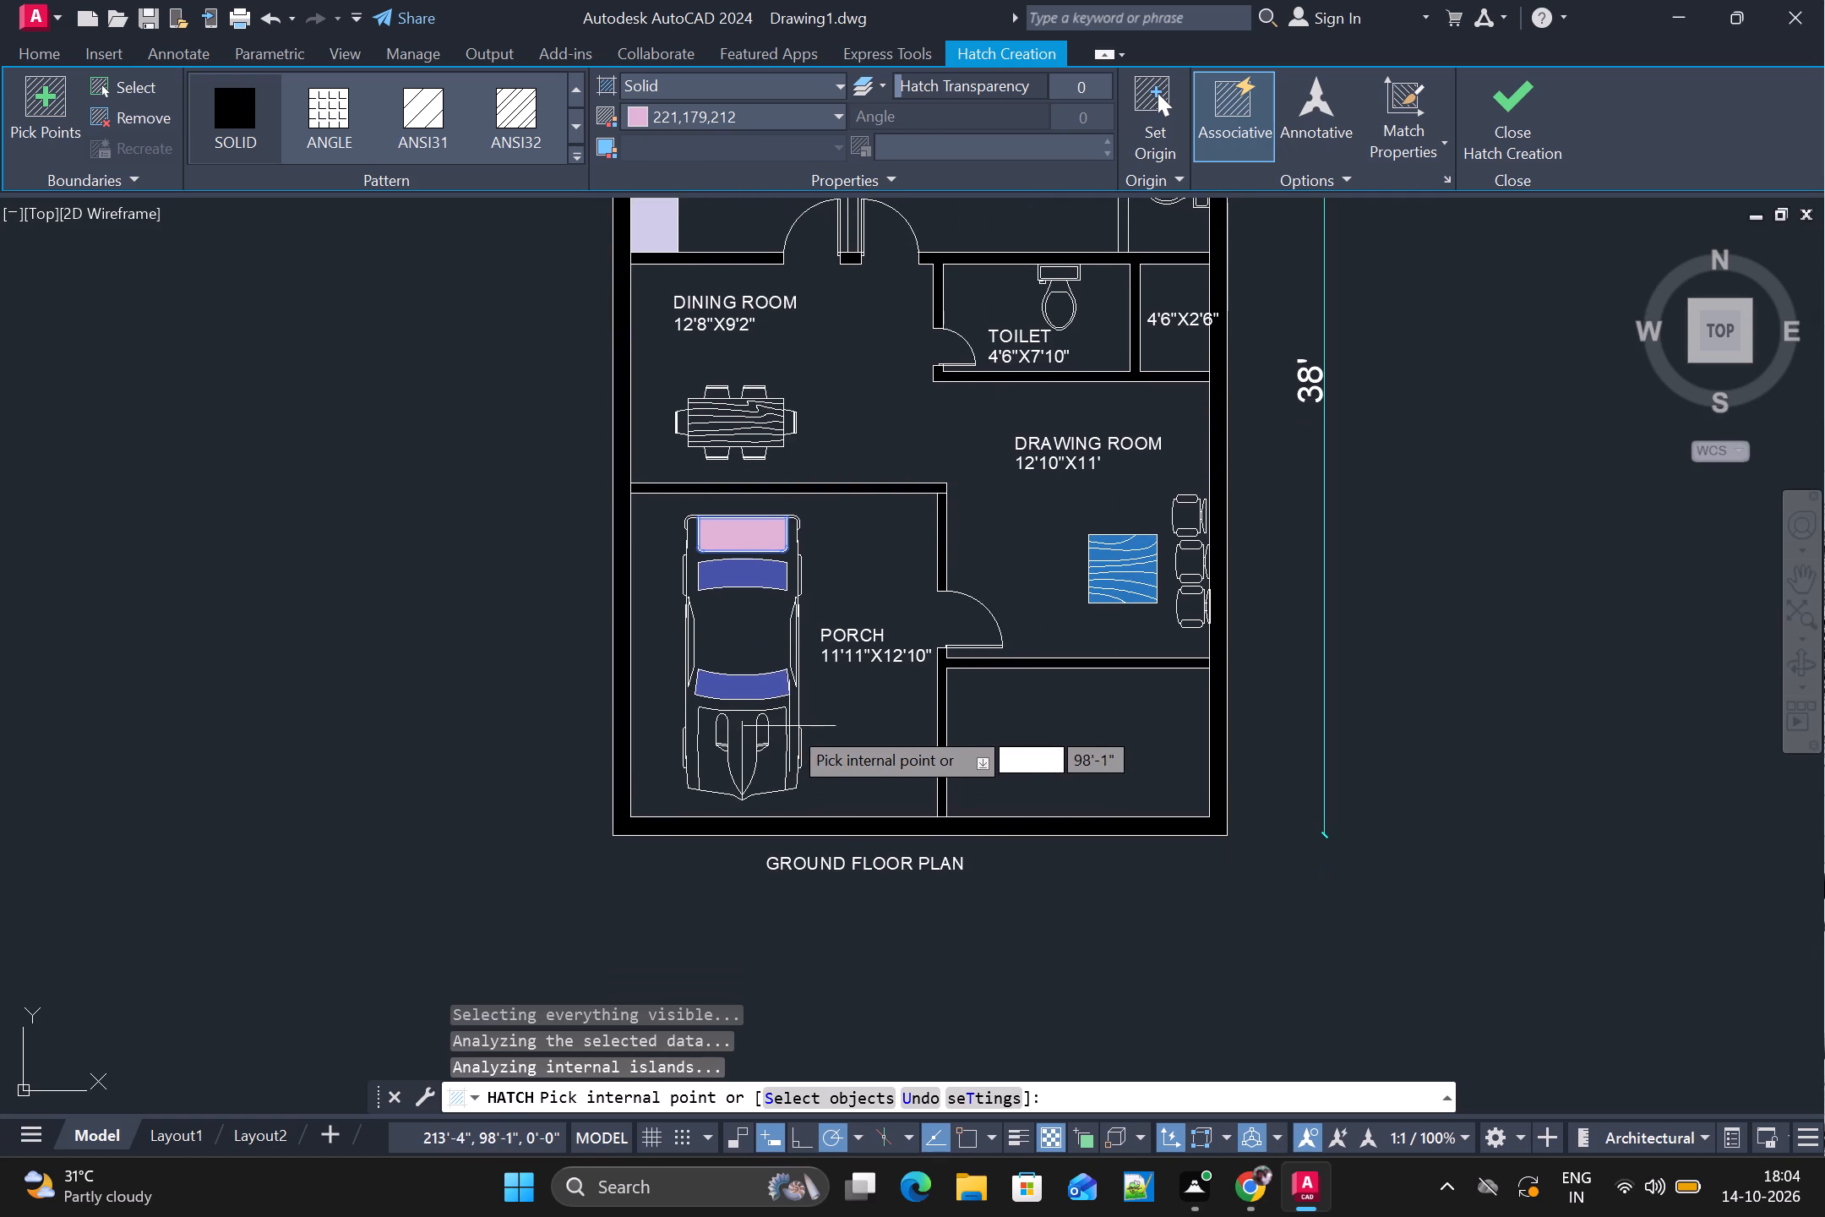
left_click(705, 117)
left_click(646, 359)
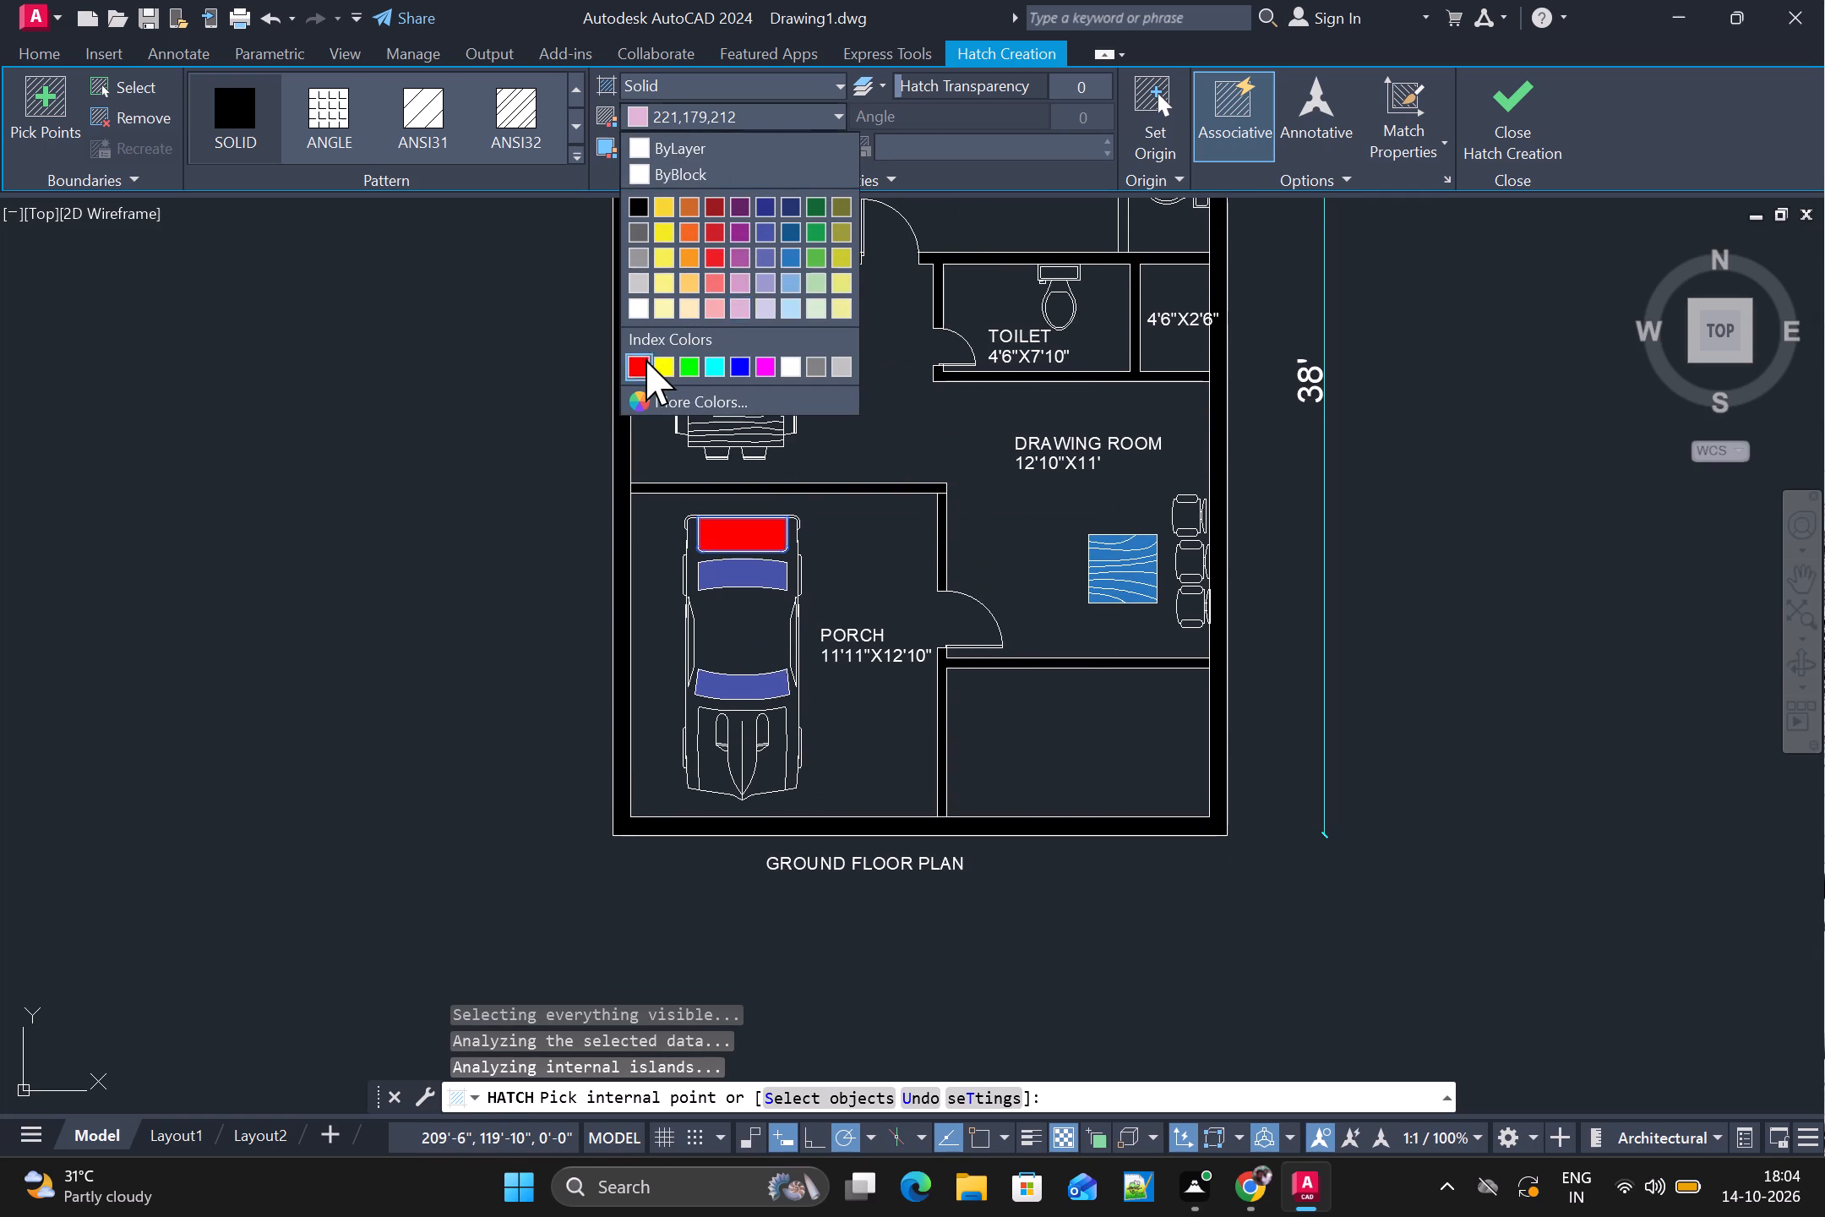
left_click(754, 646)
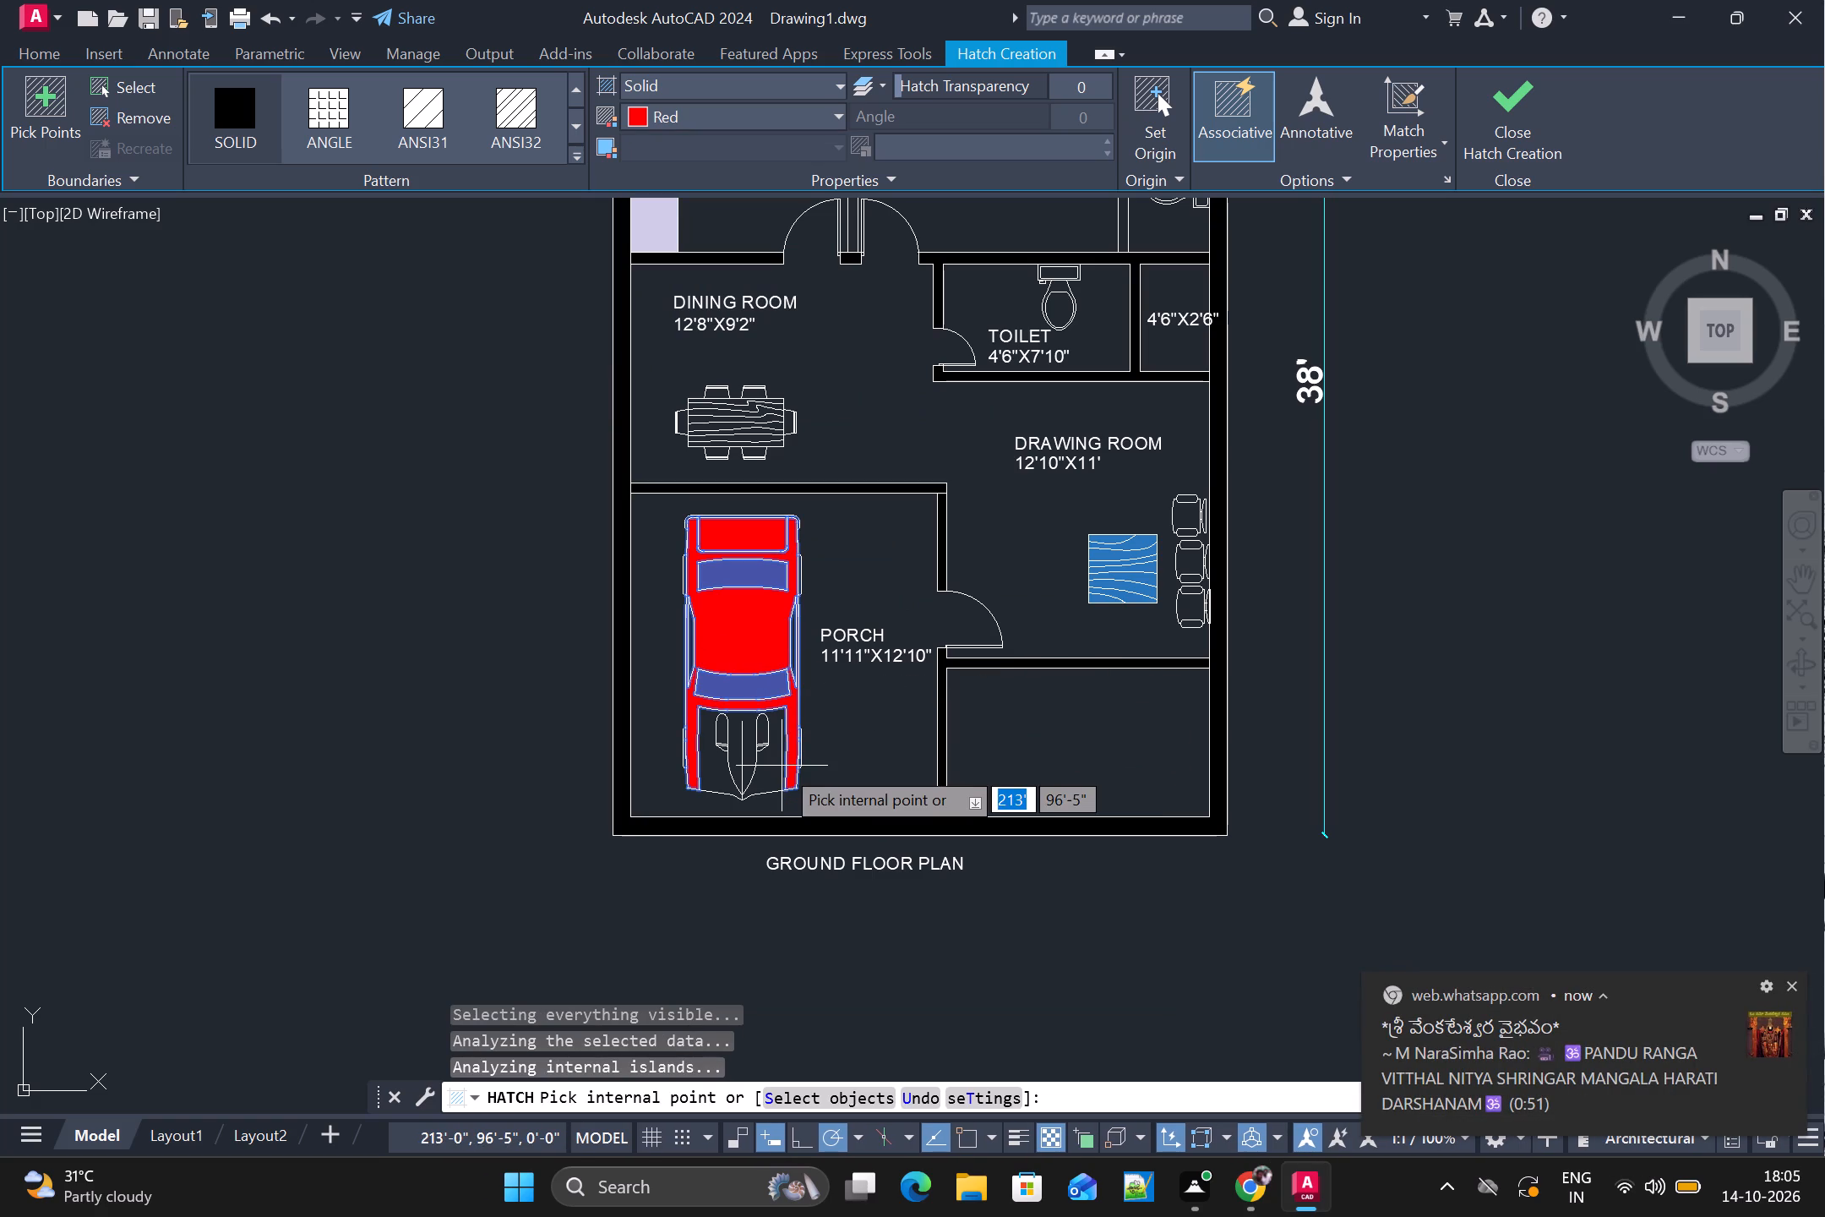
left_click(765, 768)
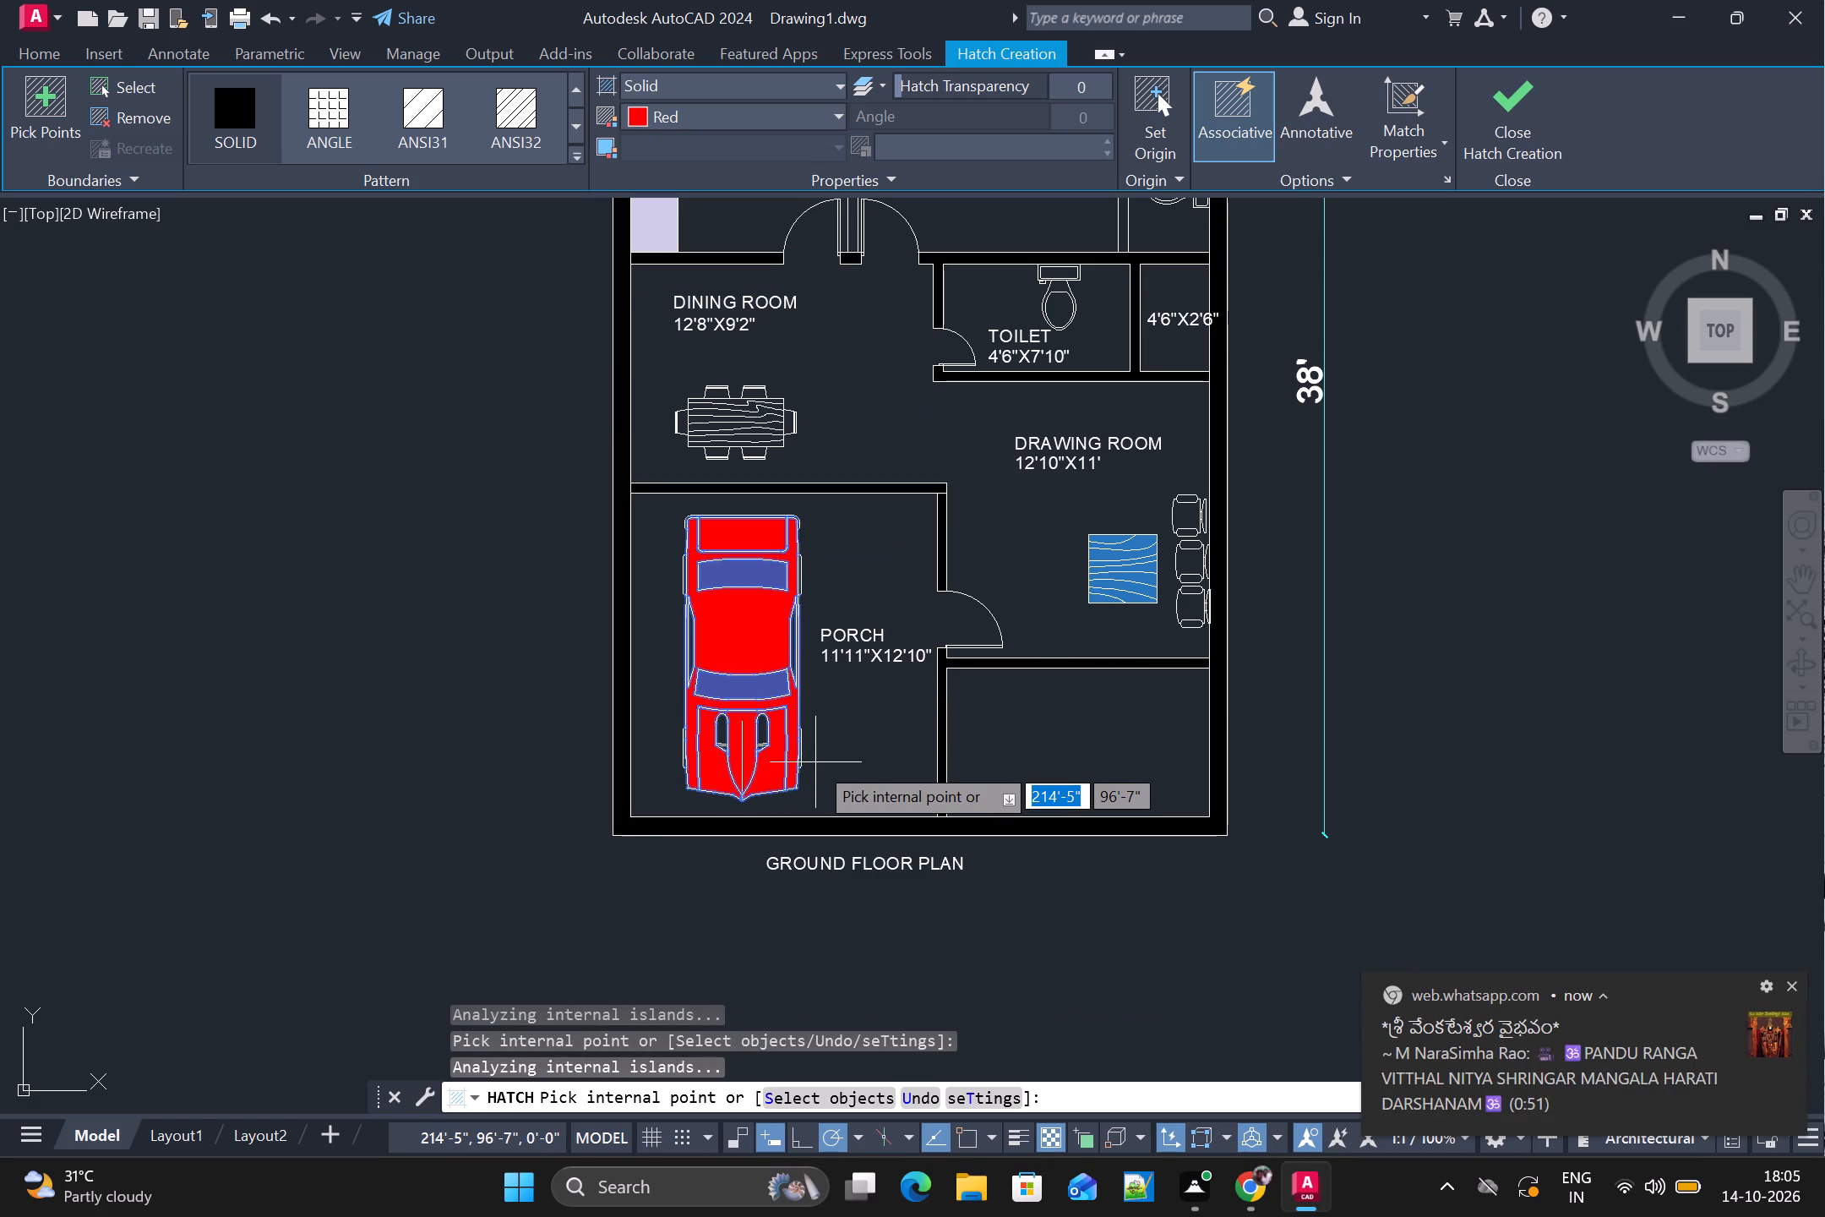
key("Escape")
Fill the wood-grain bands of the dining table with a solid hatch in colour 221,179,212.
scroll(830, 756, "down", 1)
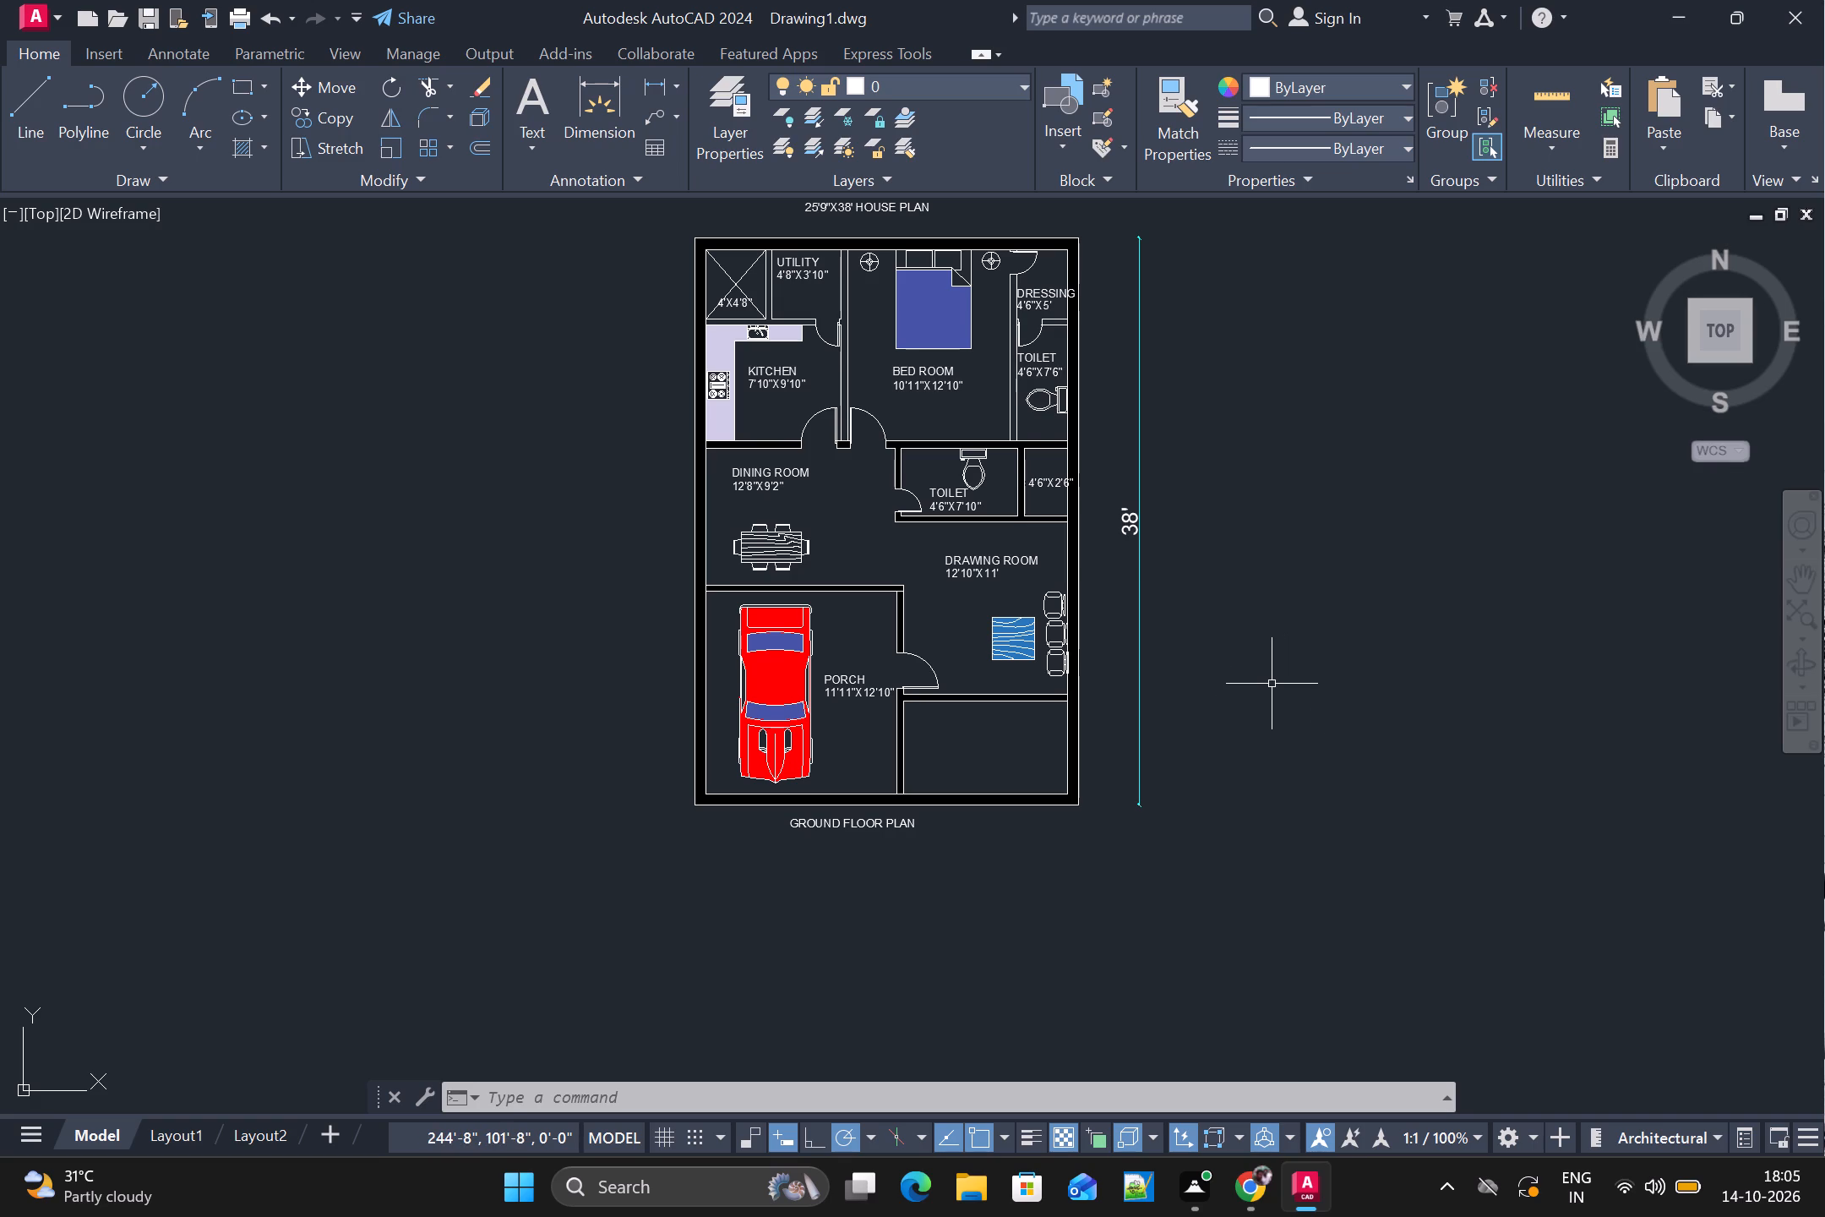
scroll(1272, 684, "down", 1)
scroll(1224, 572, "up", 1)
middle_click_drag(1246, 587, 1263, 643)
scroll(1267, 638, "up", 1)
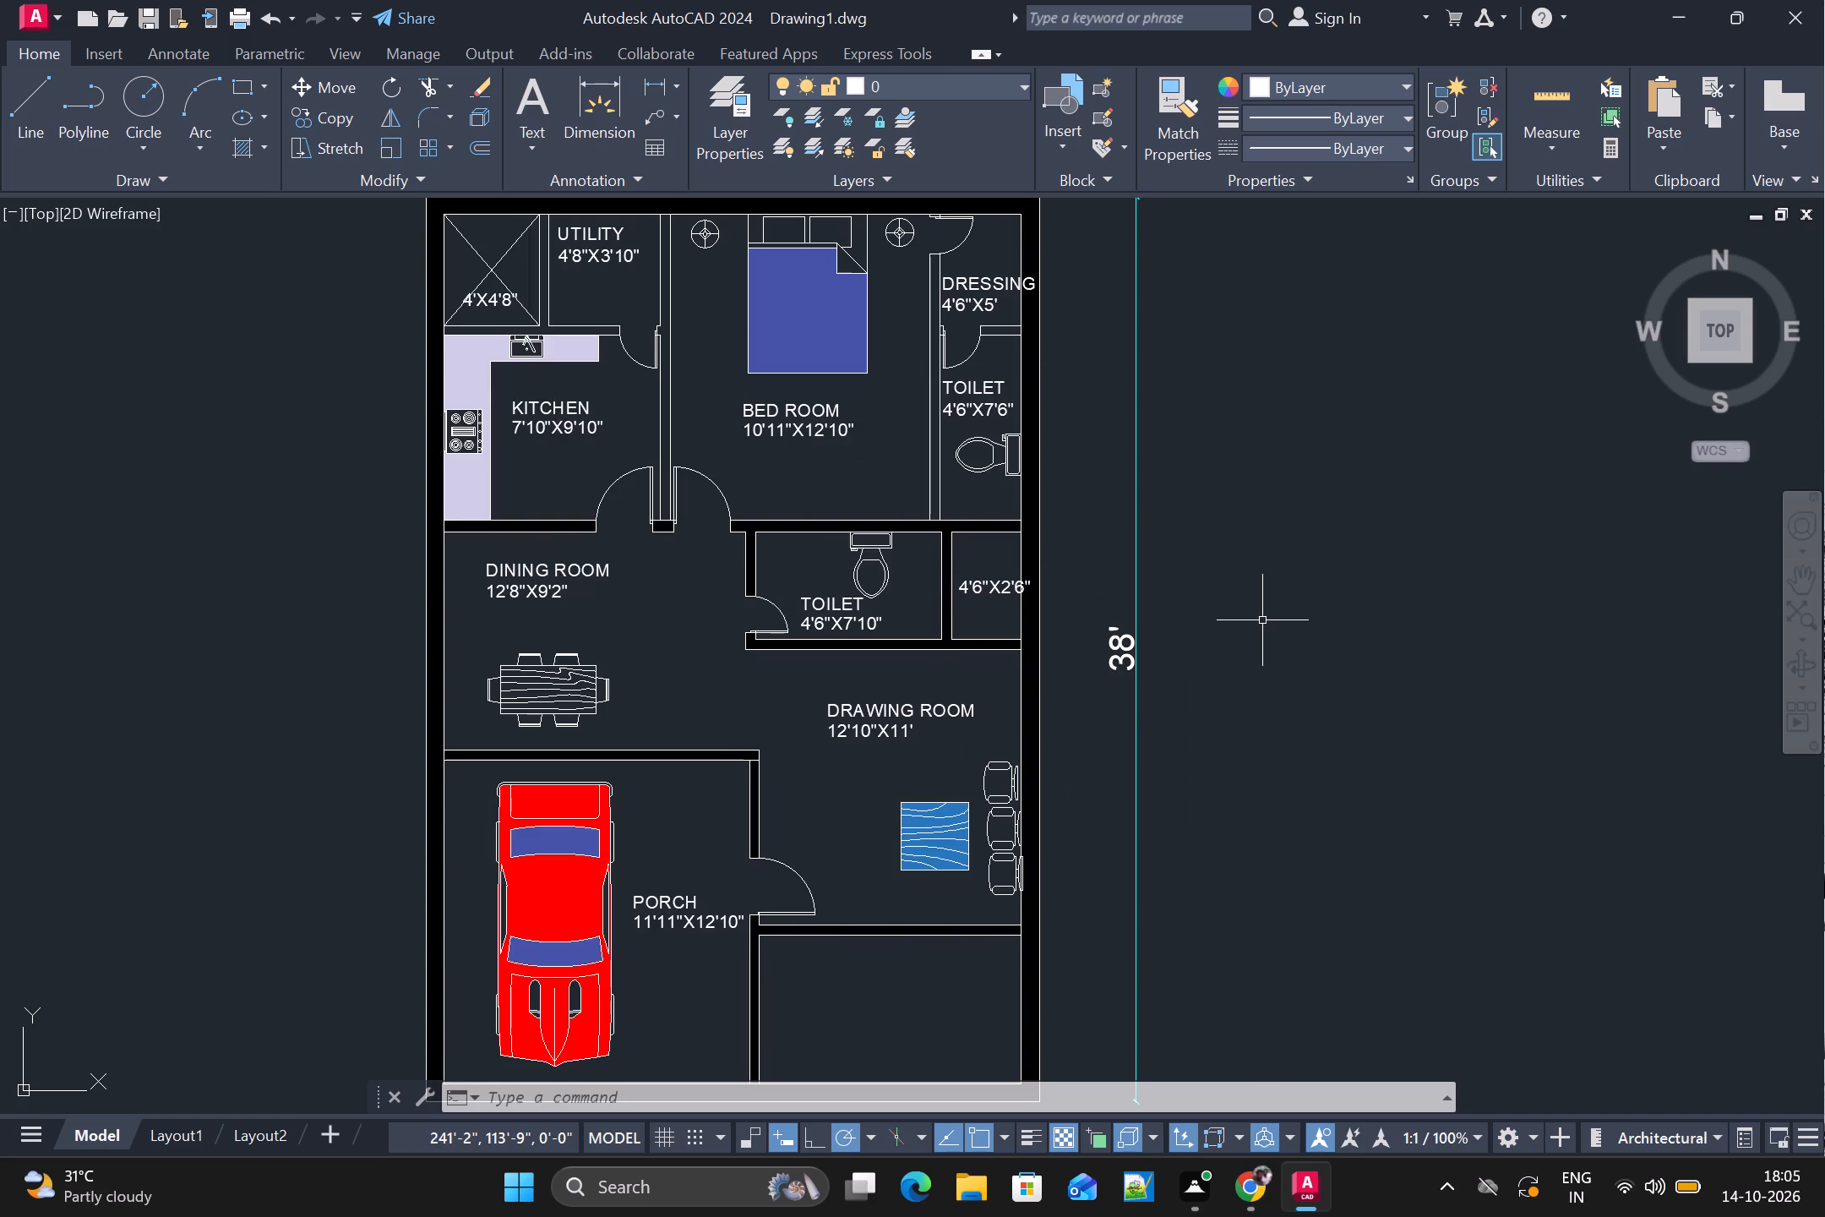
type("H")
key("space")
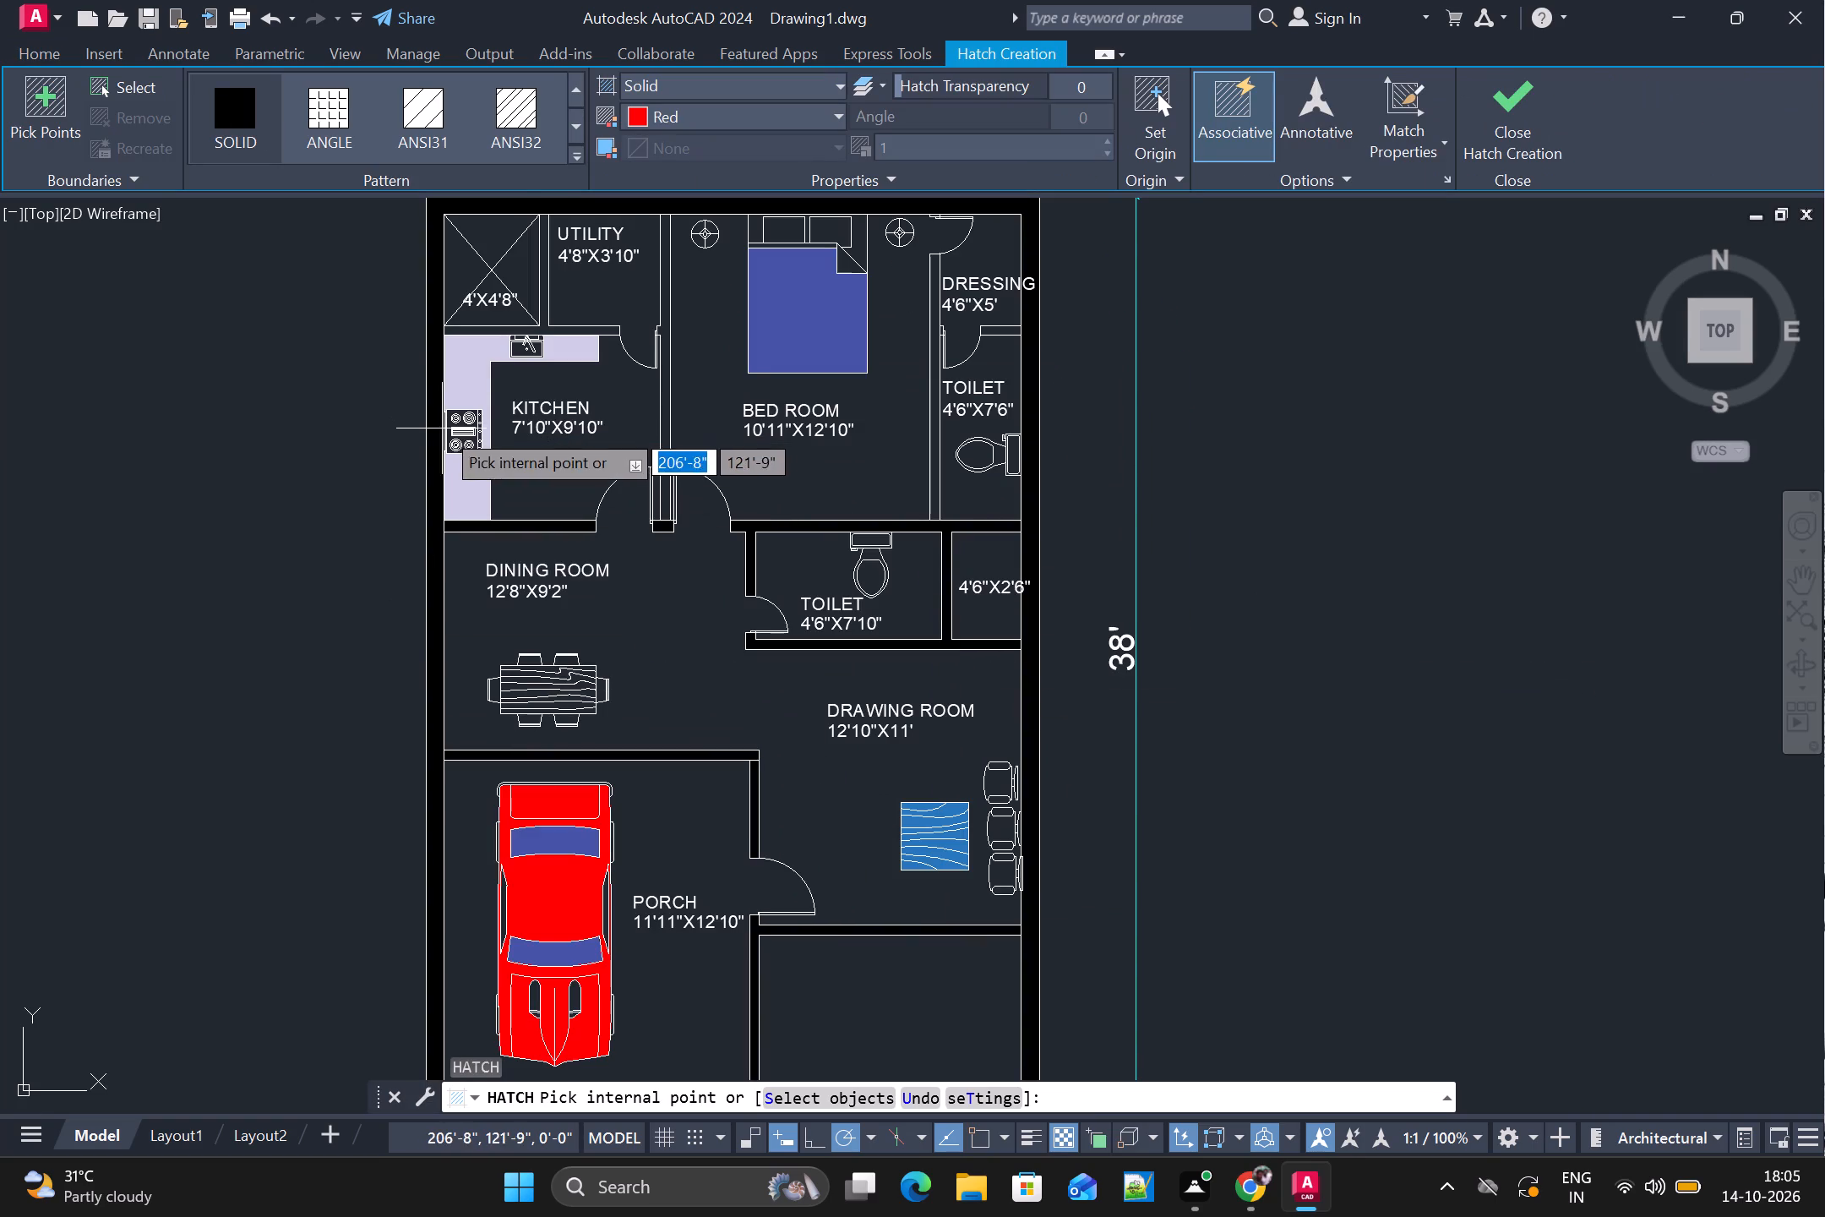
left_click(690, 111)
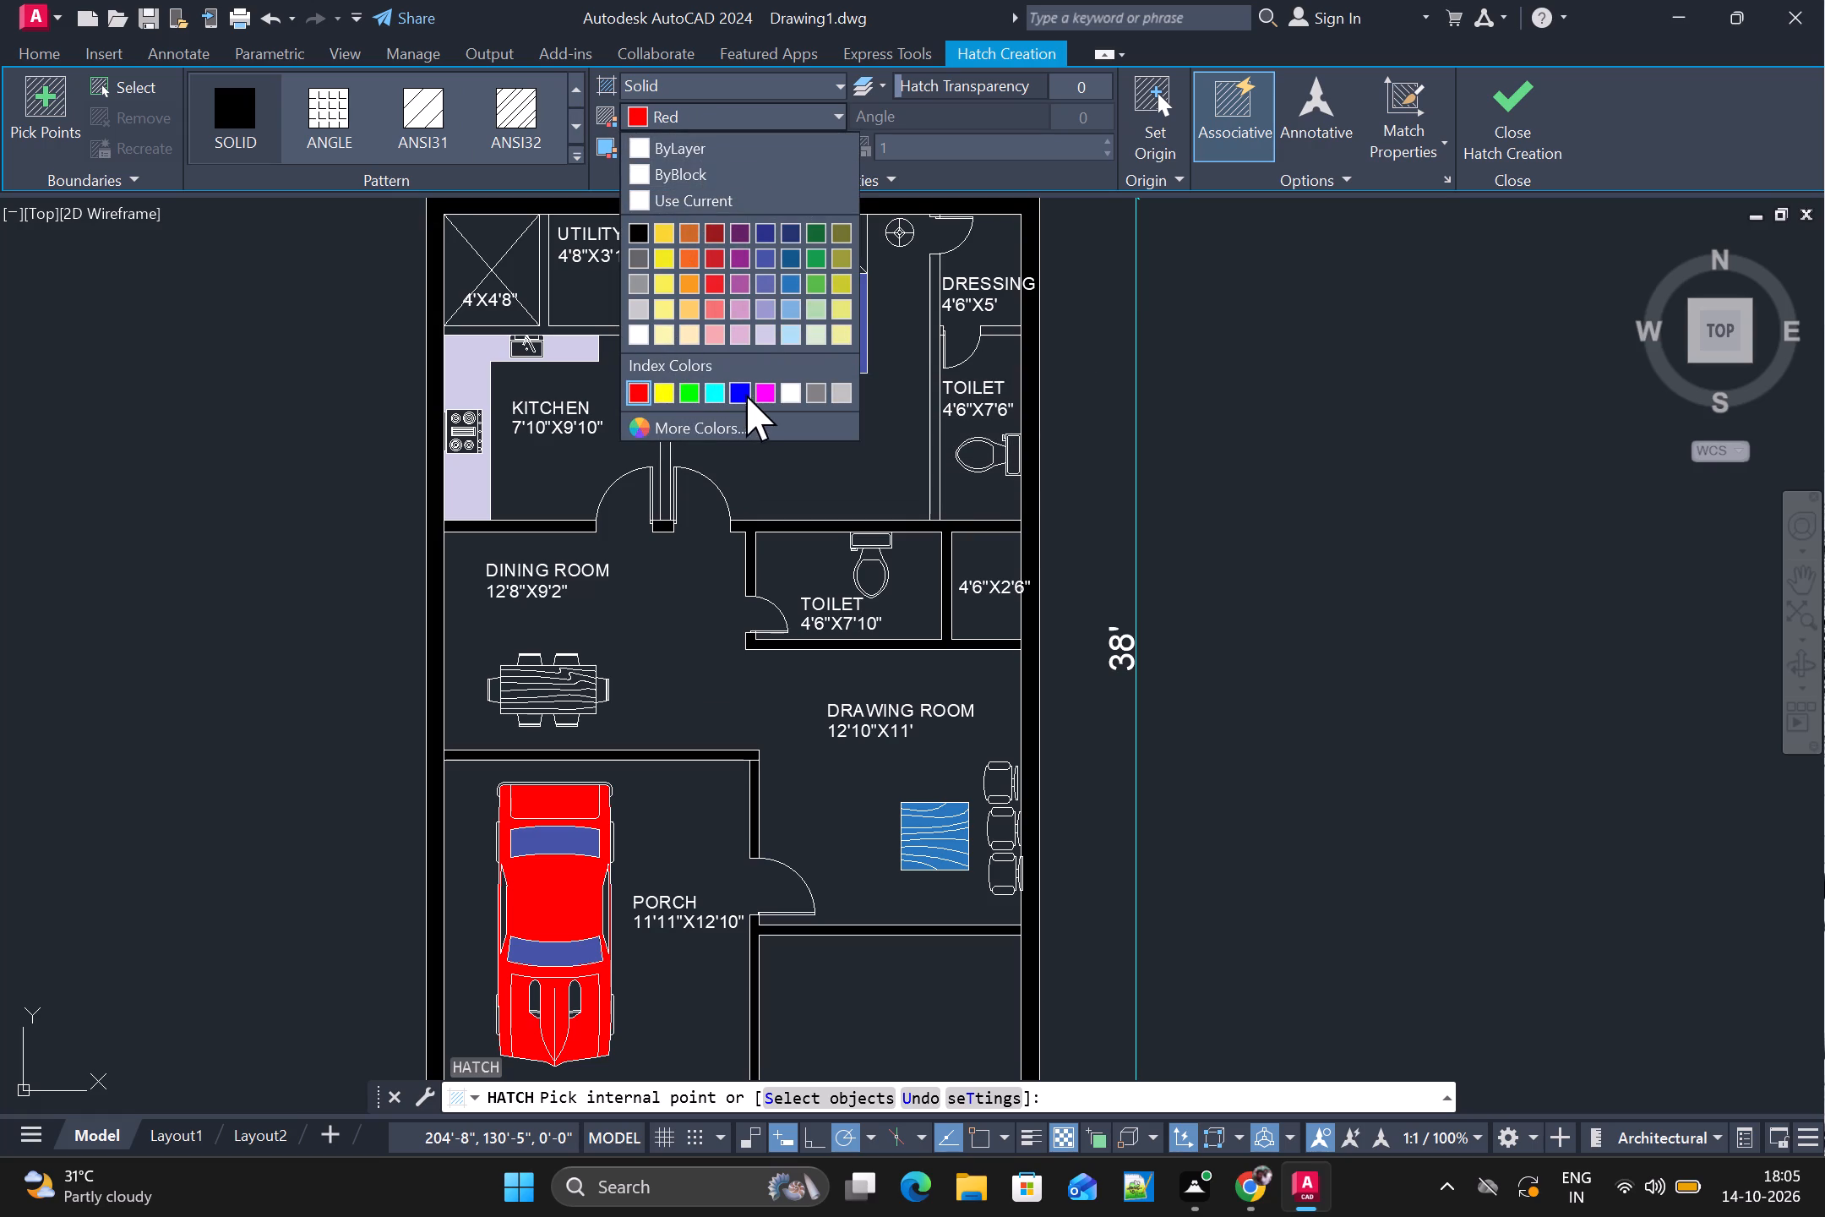
left_click(746, 338)
left_click(522, 670)
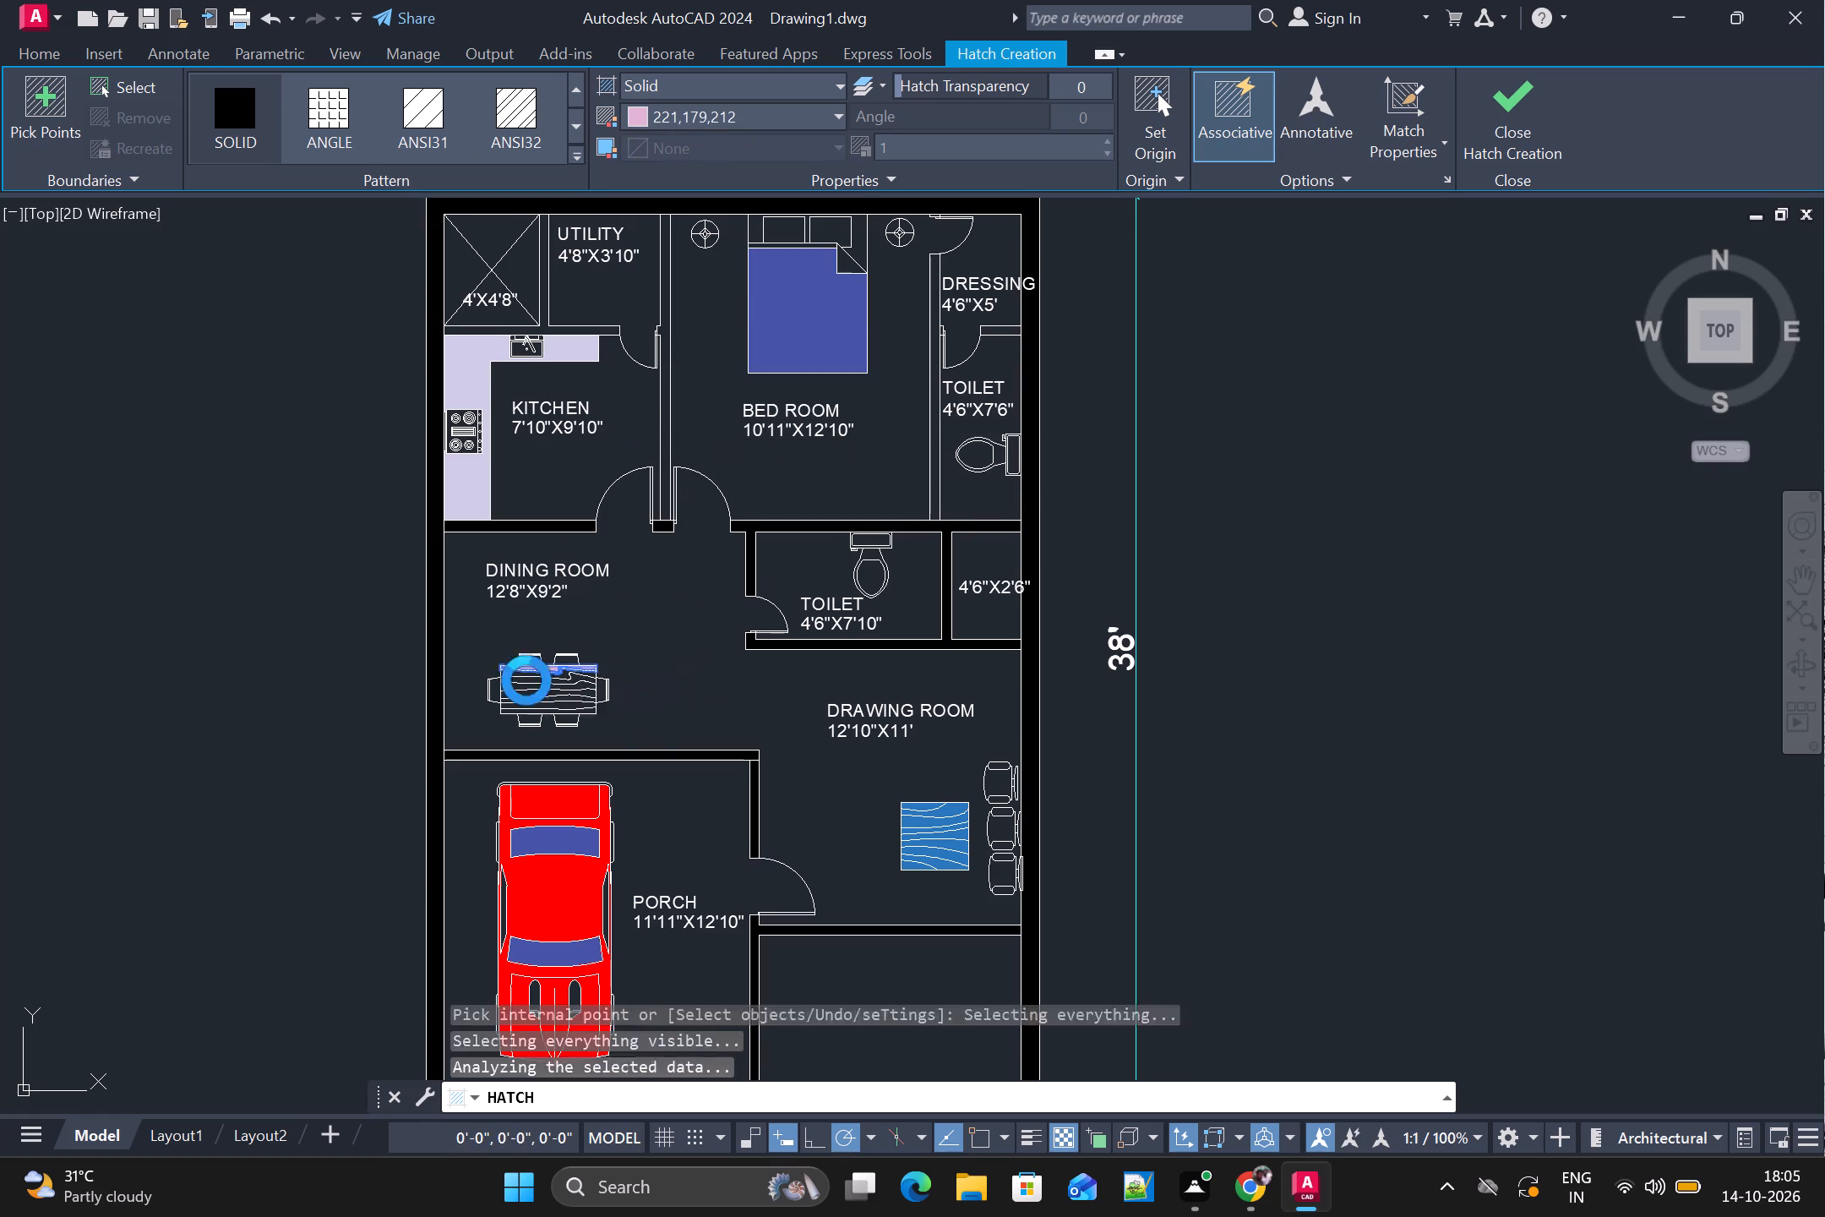
left_click(529, 692)
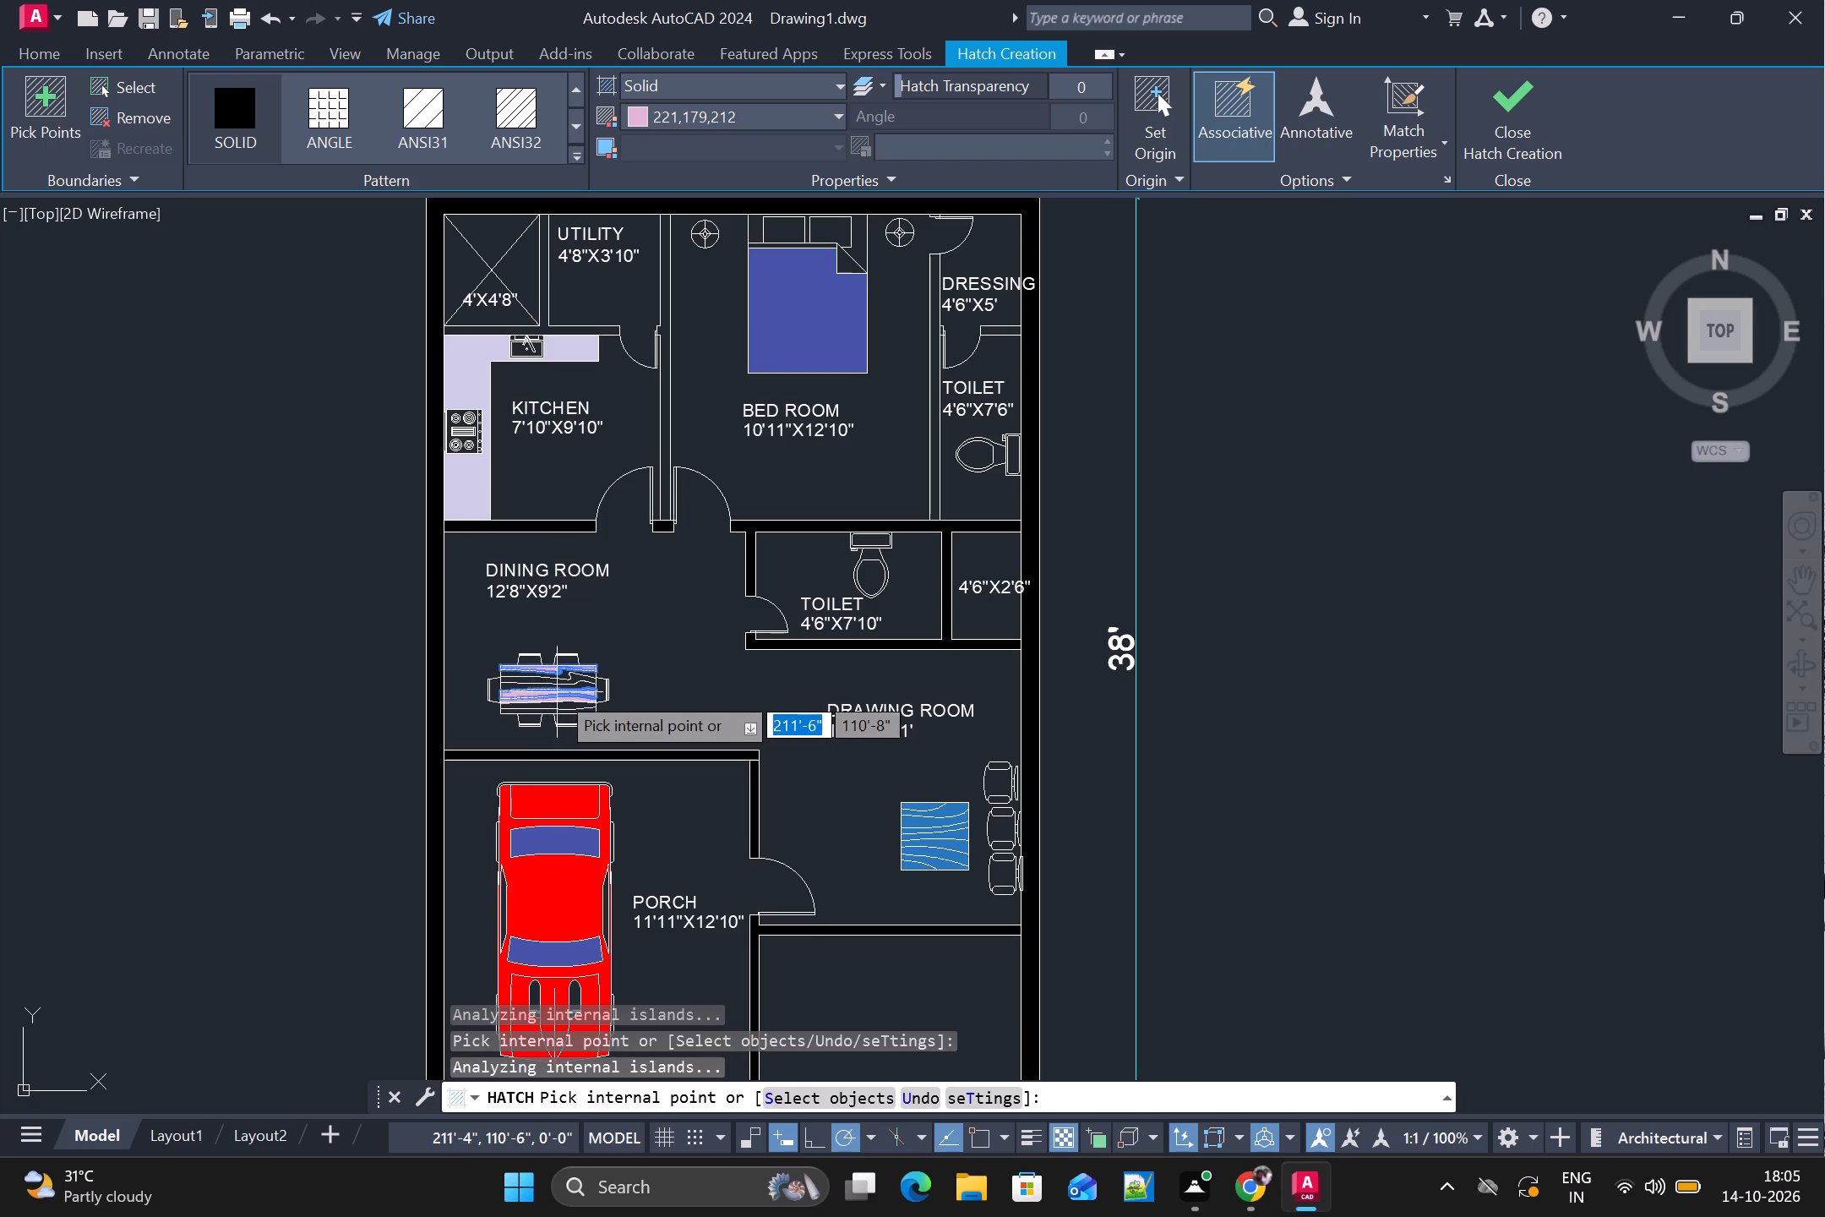
scroll(560, 678, "up", 3)
left_click(519, 697)
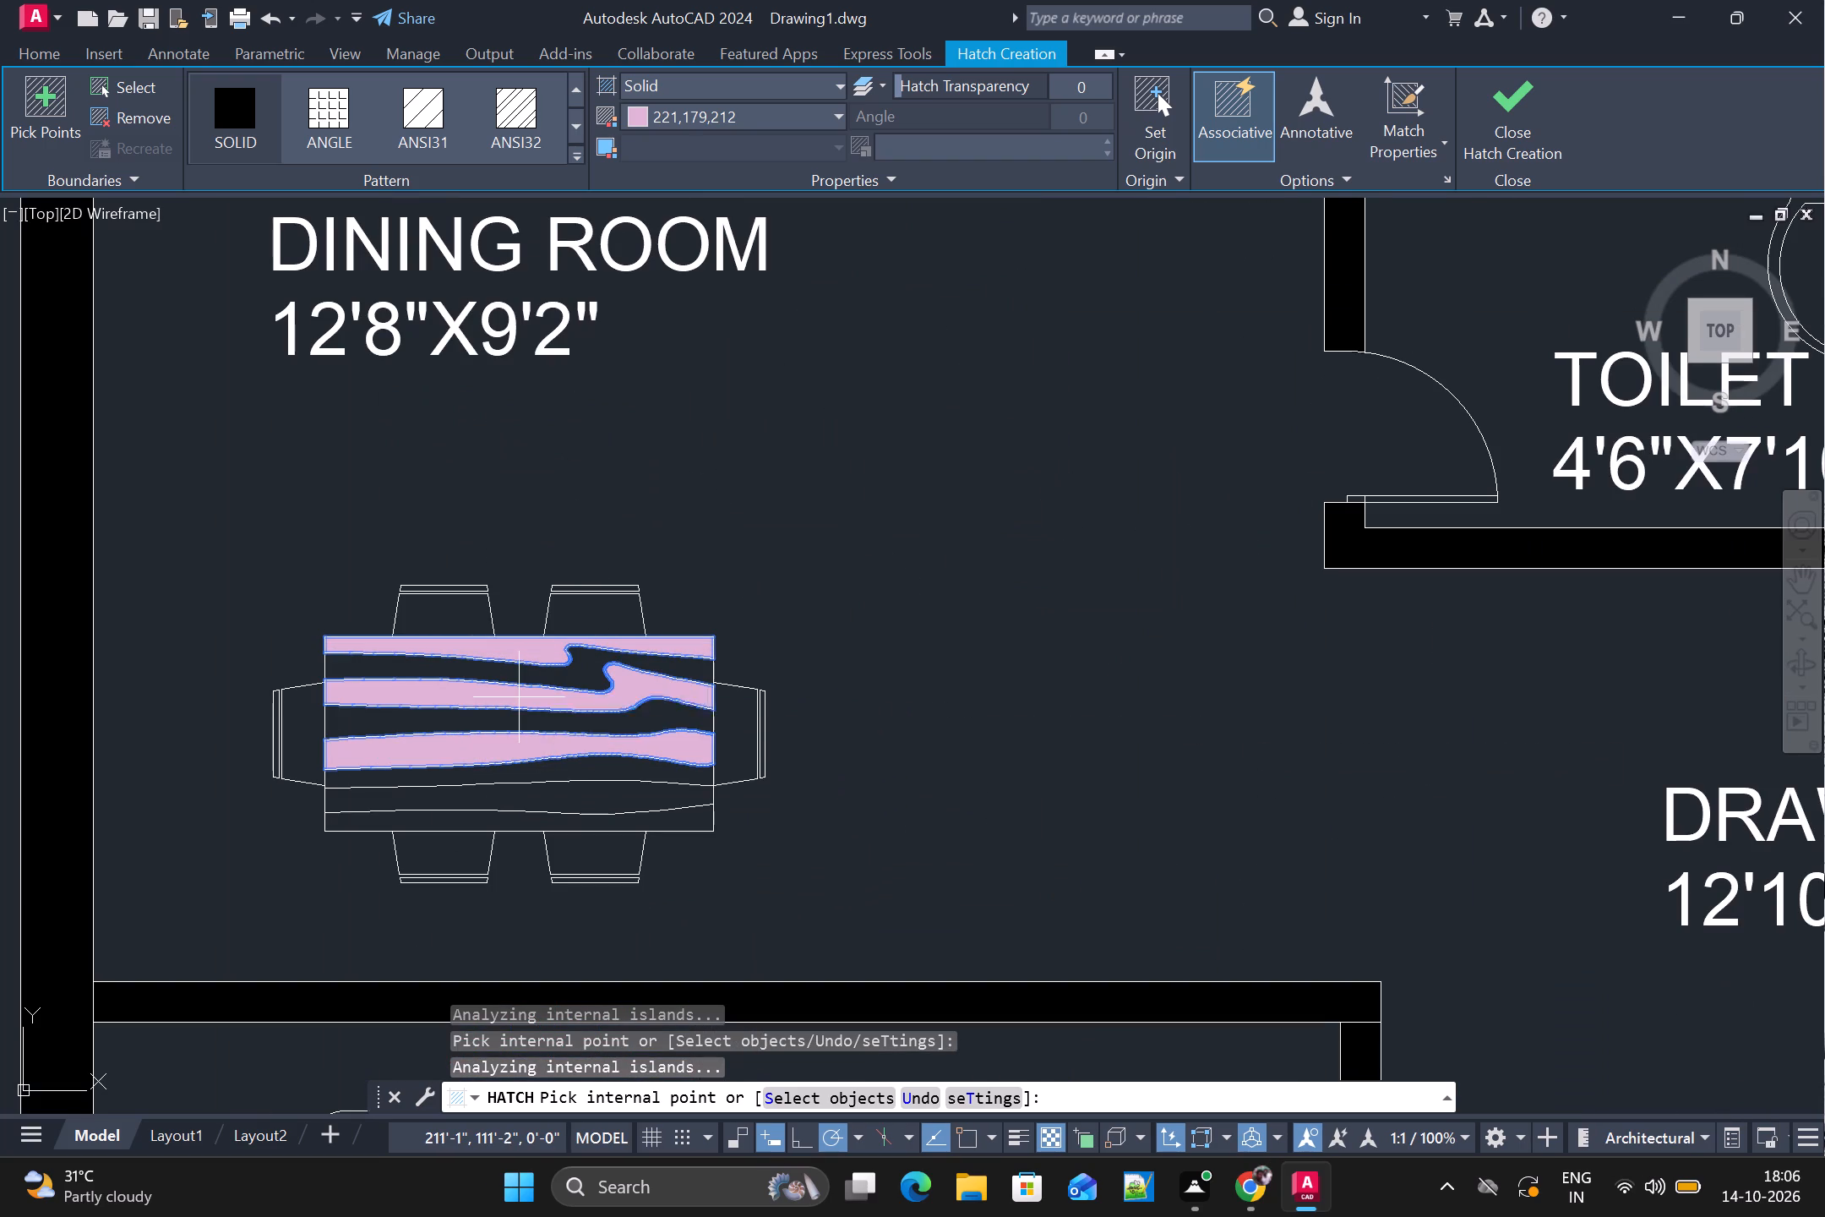
left_click(531, 669)
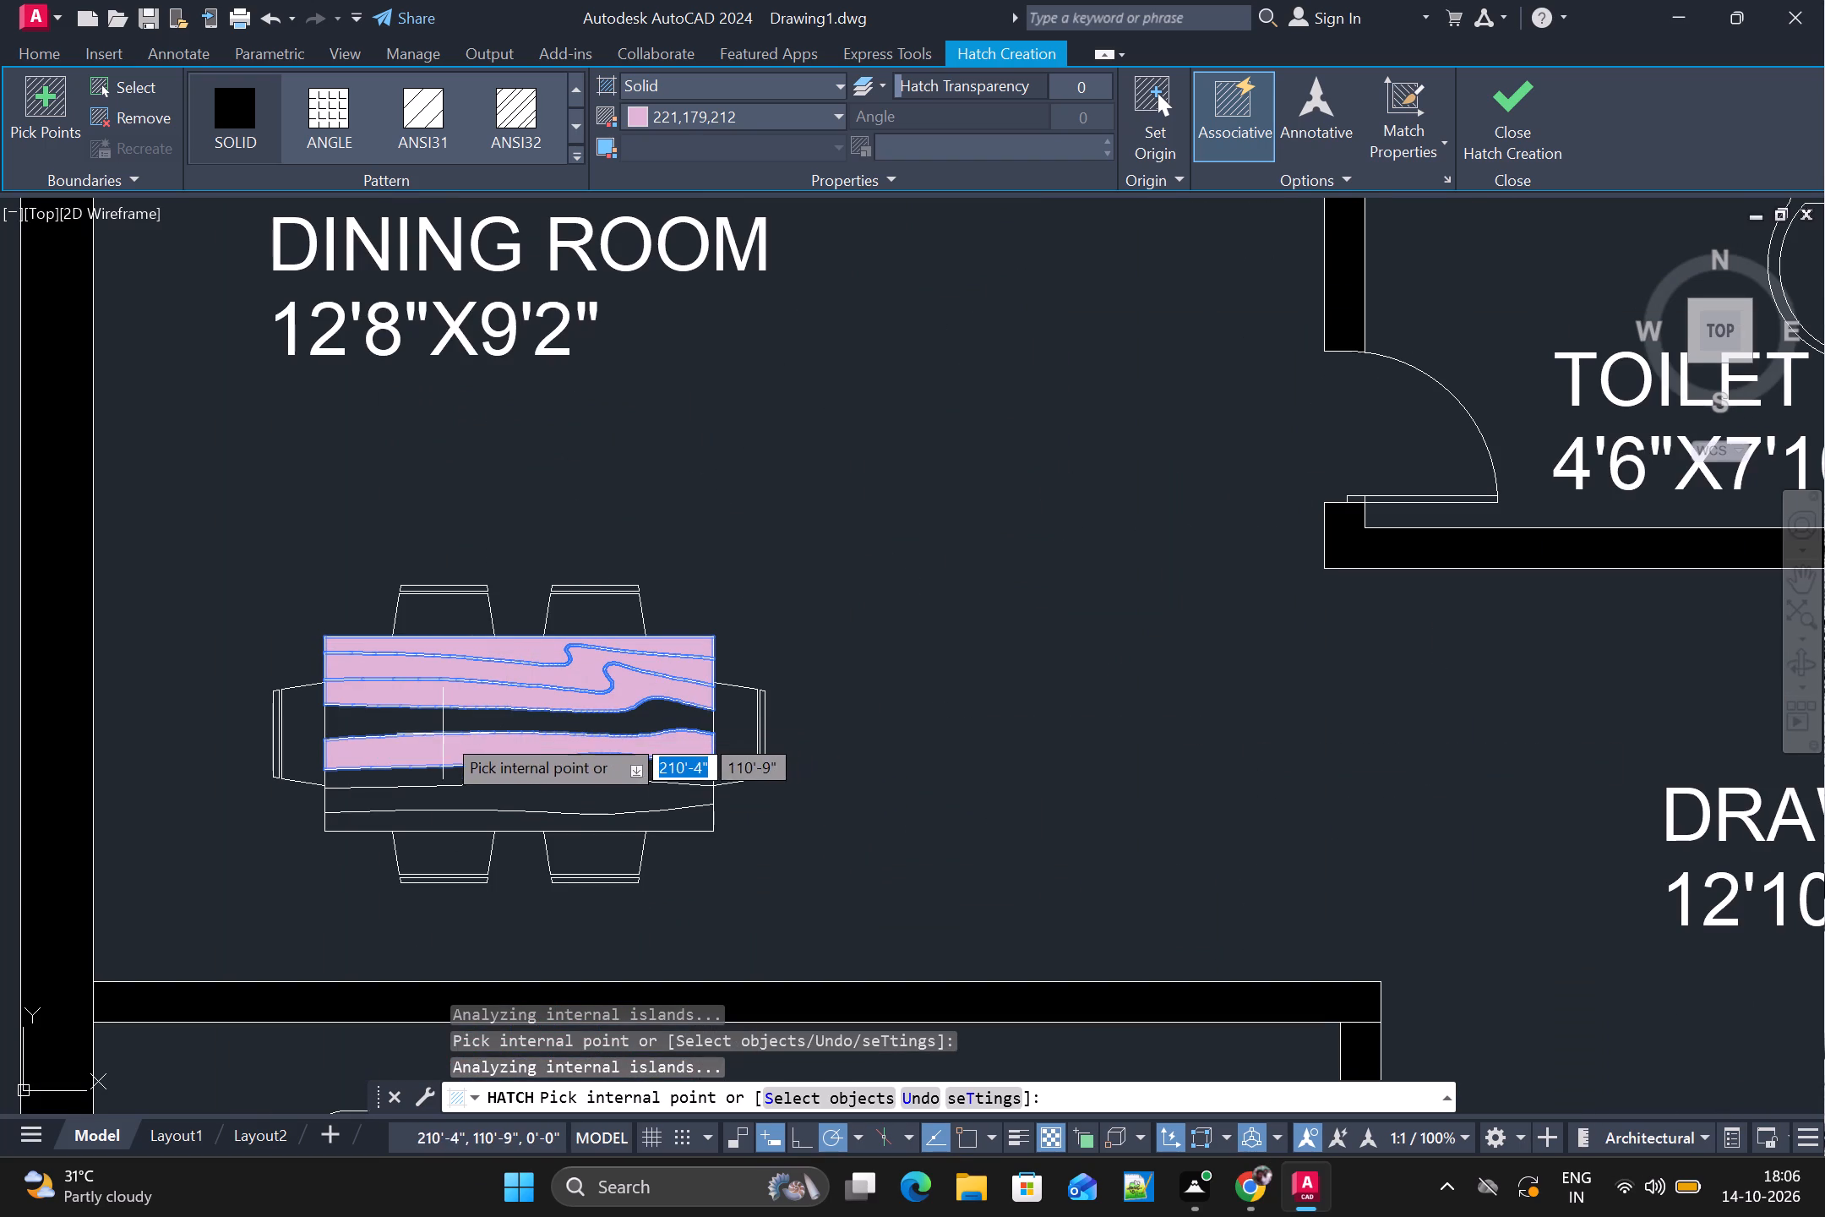
left_click(439, 719)
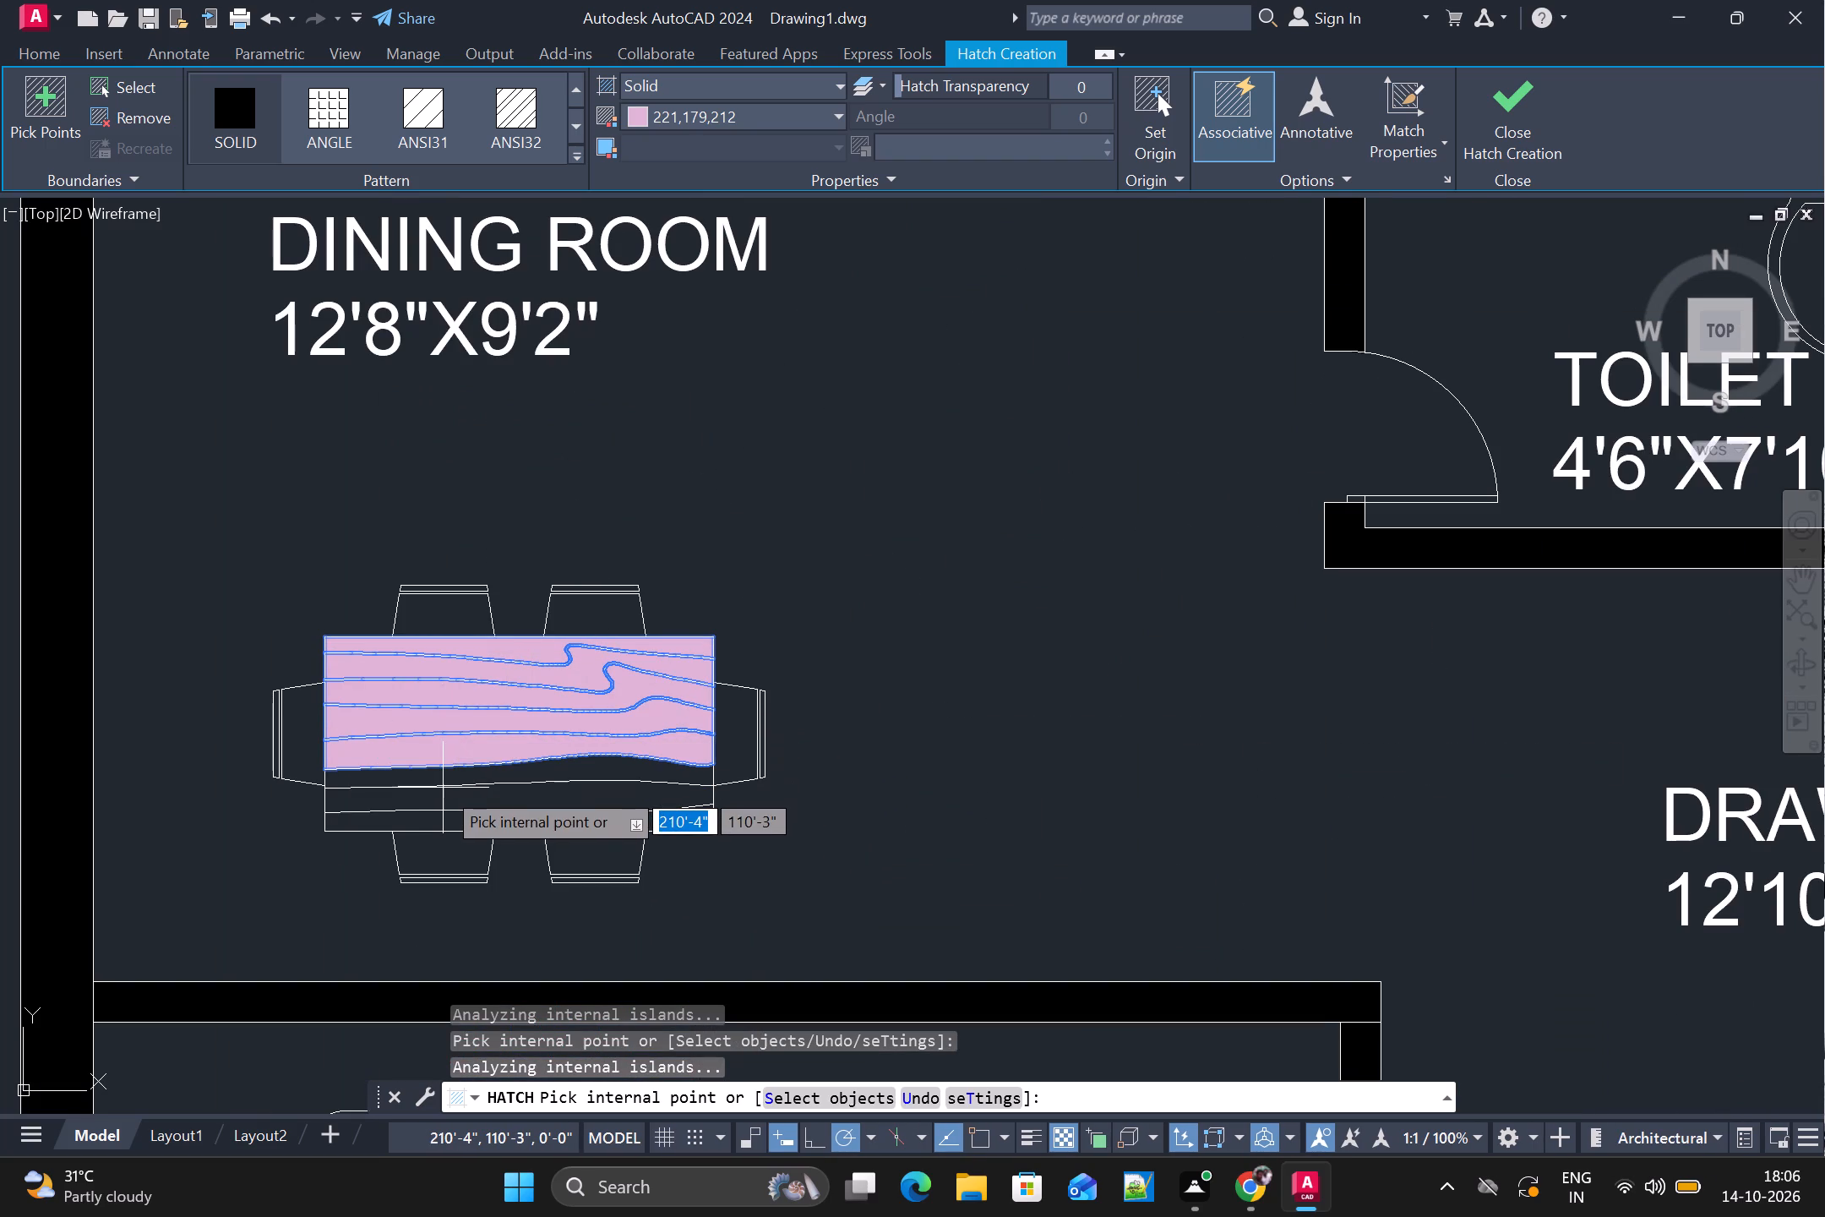
left_click(443, 805)
left_click(459, 782)
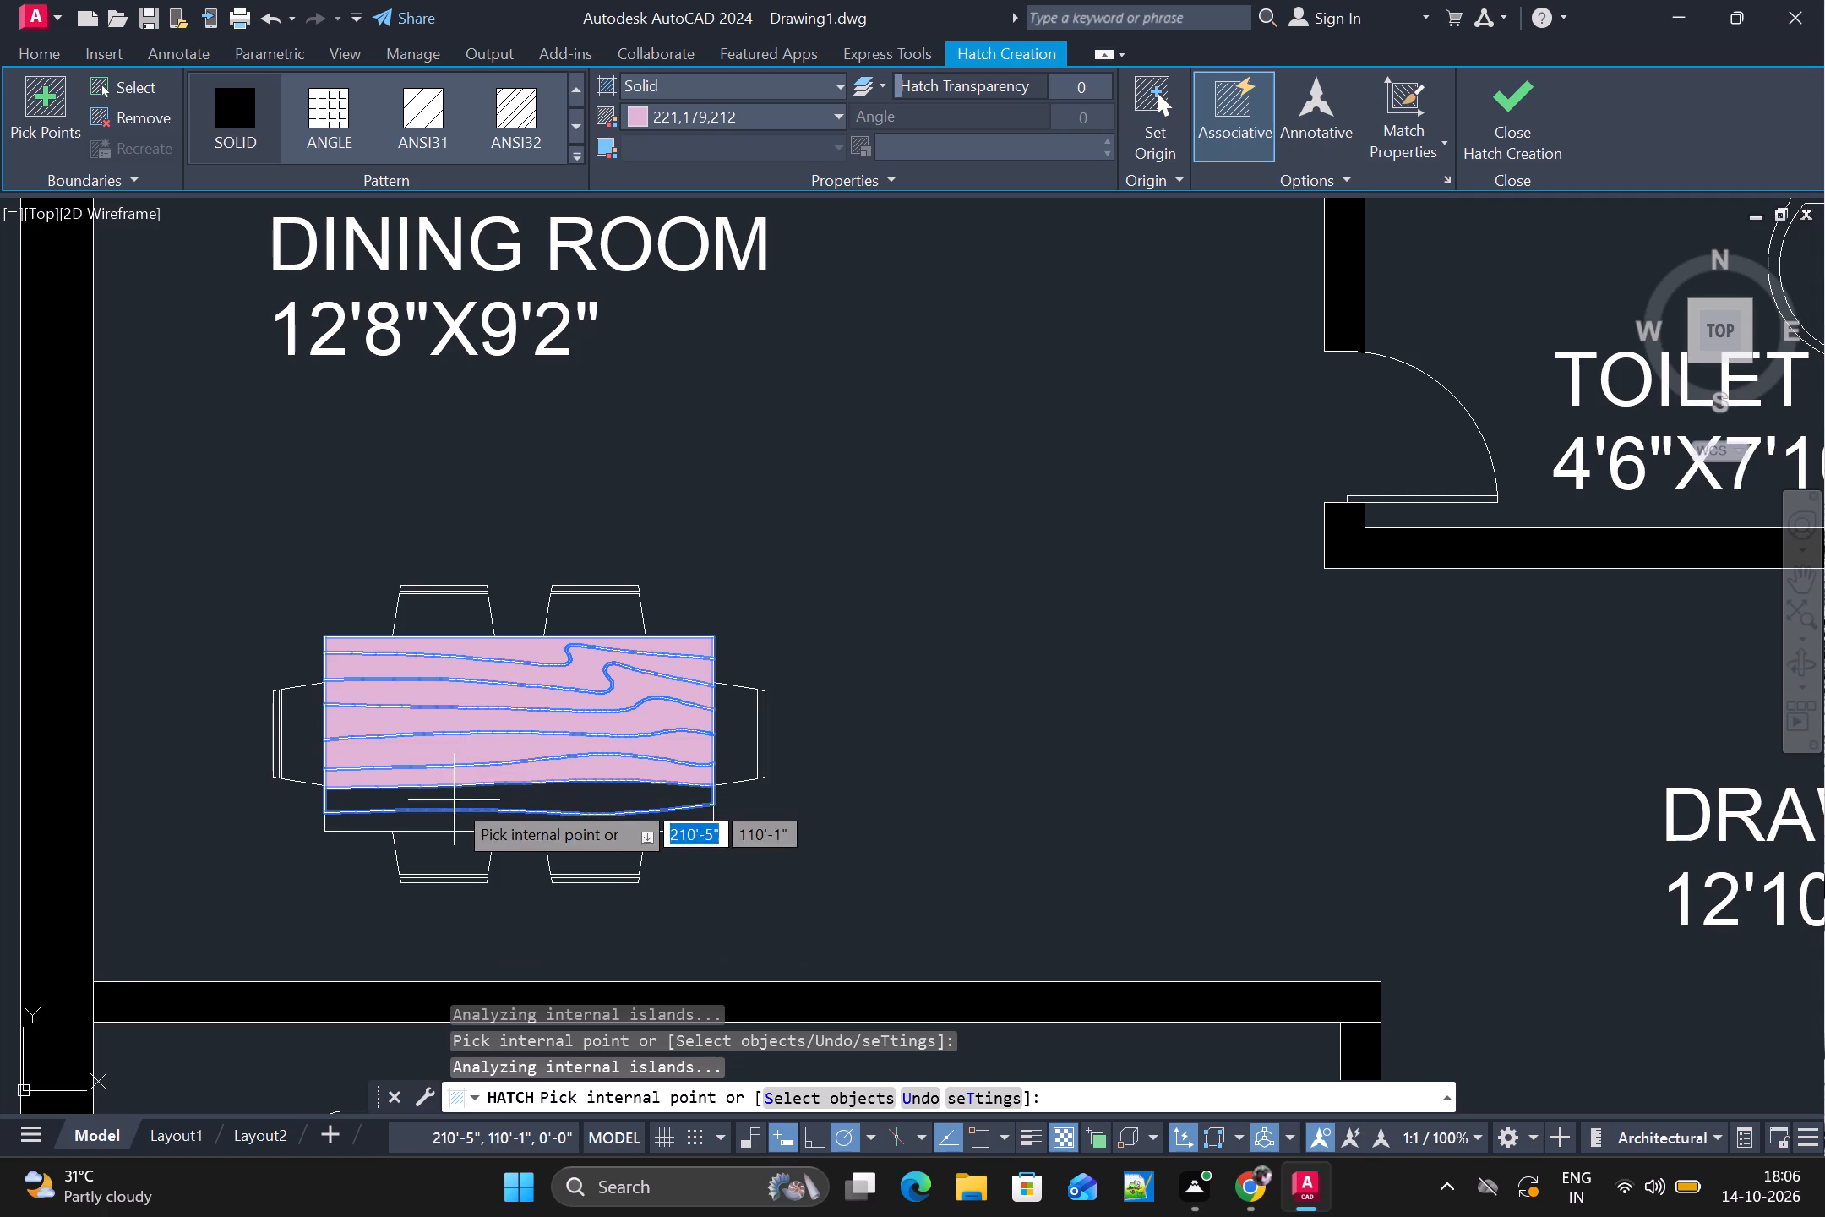
left_click(425, 830)
Try to fill the remaining dark band near the dining table's lower edge with the same hatch, and finish the hatch creation.
left_click(444, 797)
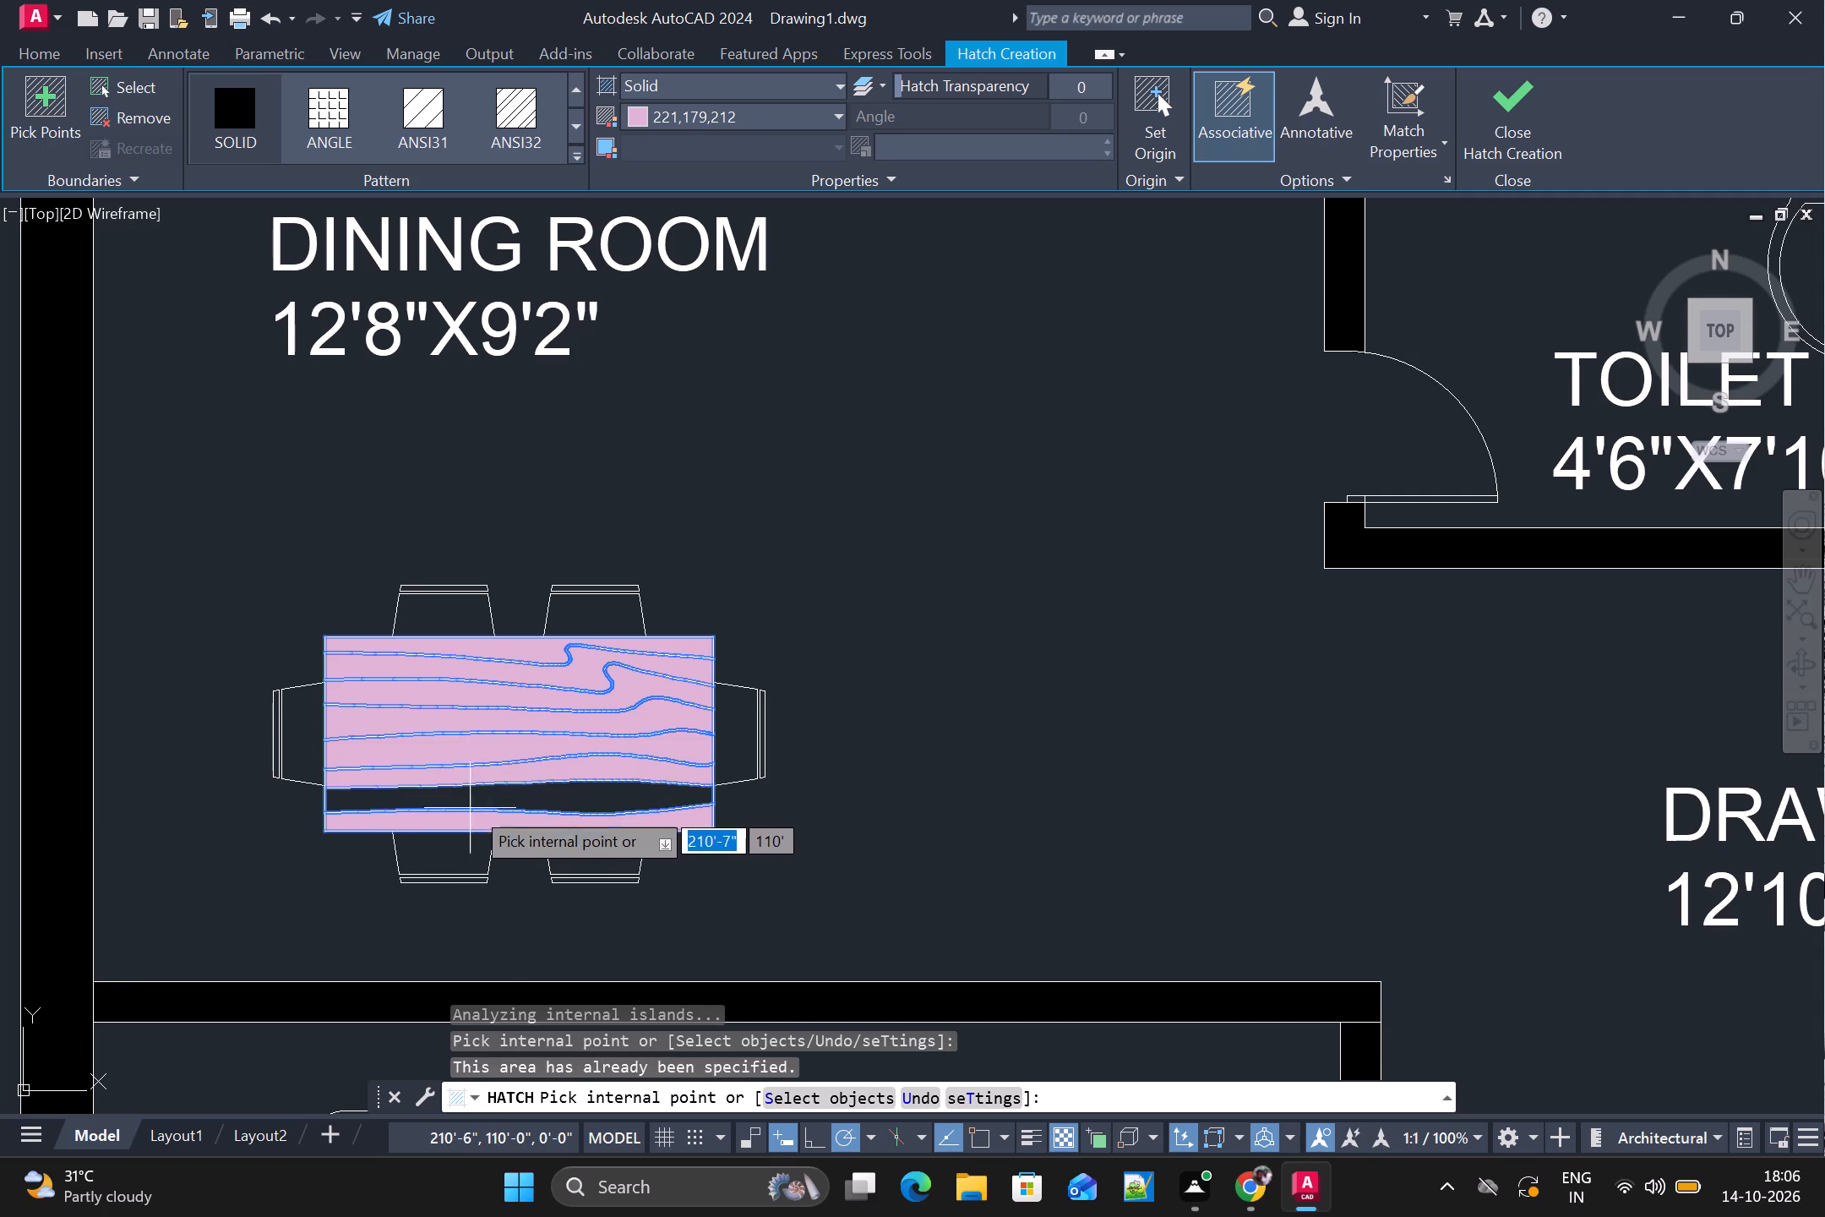
left_click(486, 805)
left_click(510, 800)
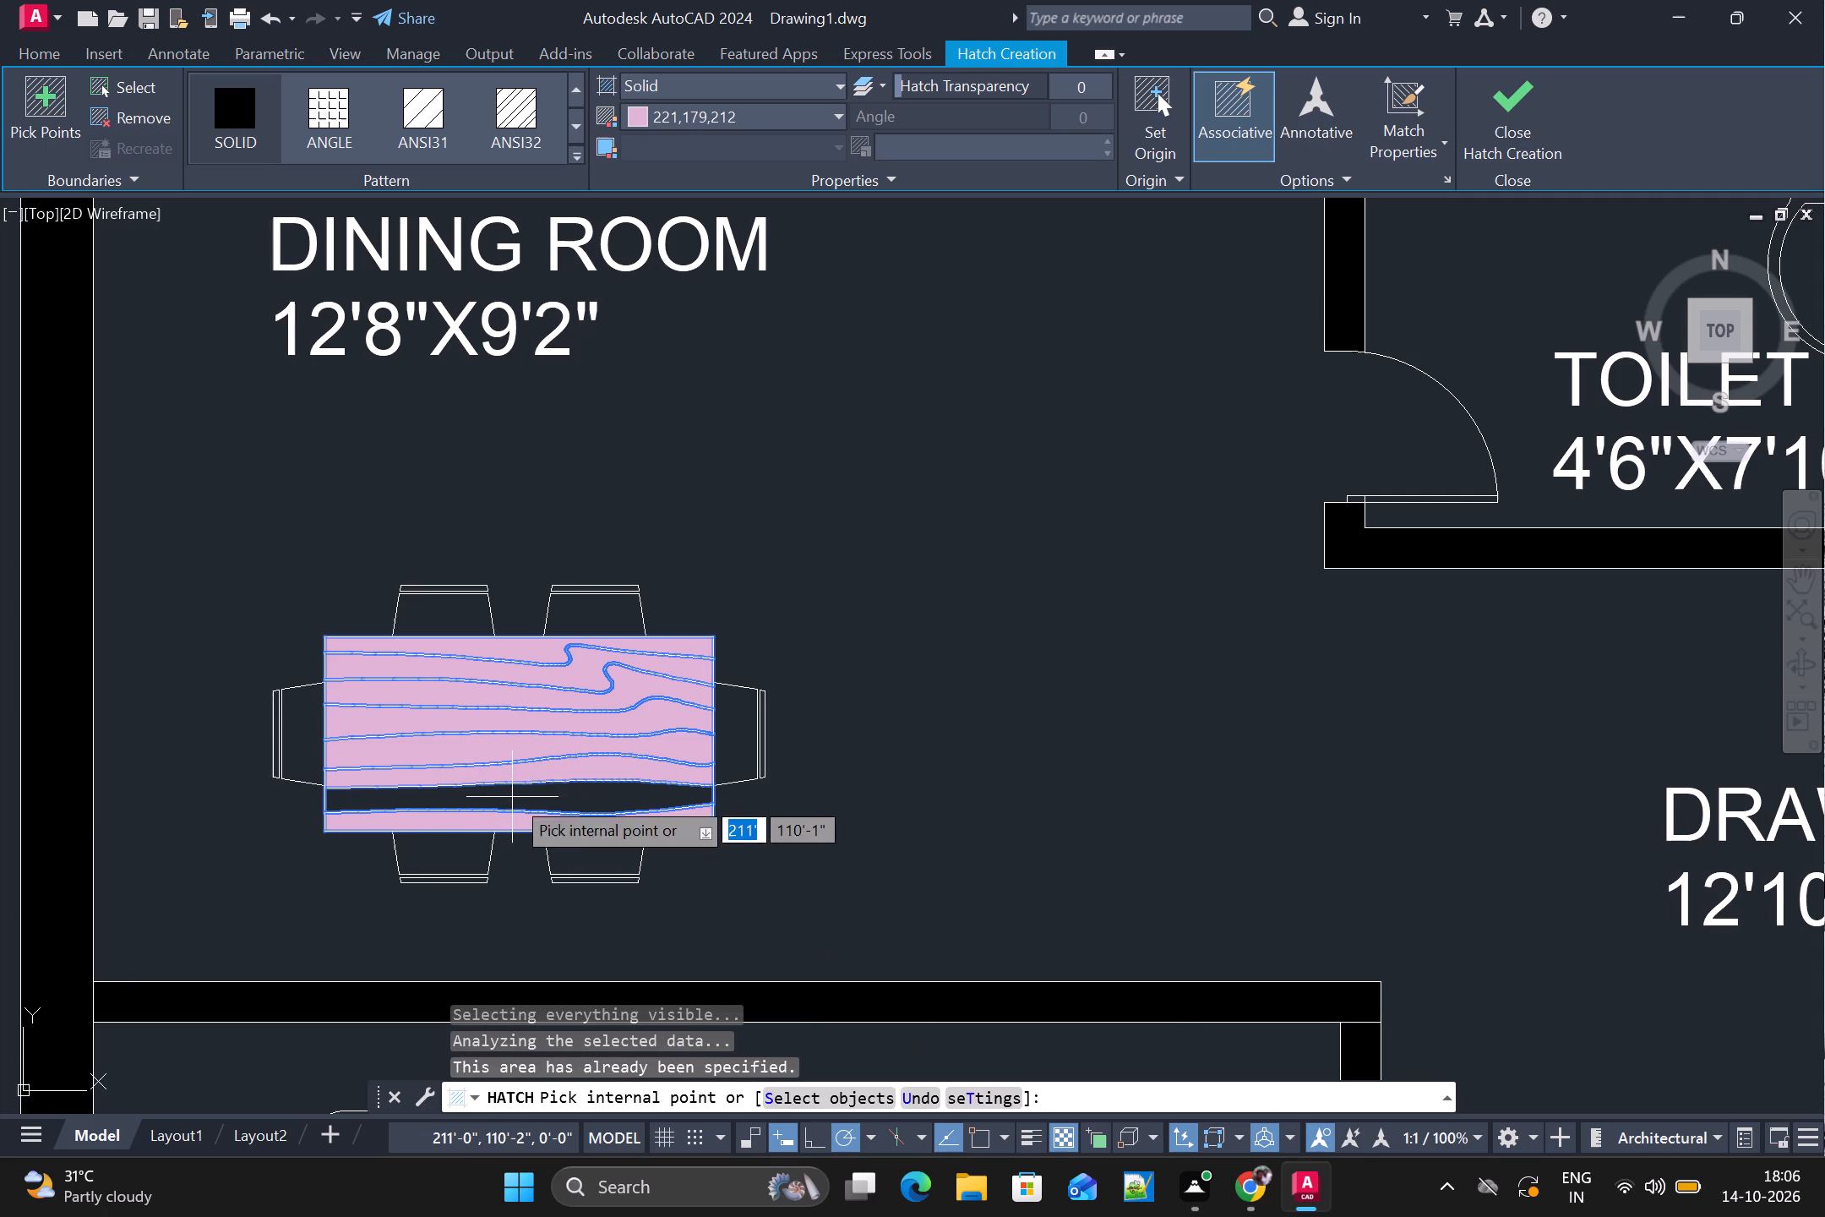
left_click(563, 792)
scroll(561, 799, "down", 2)
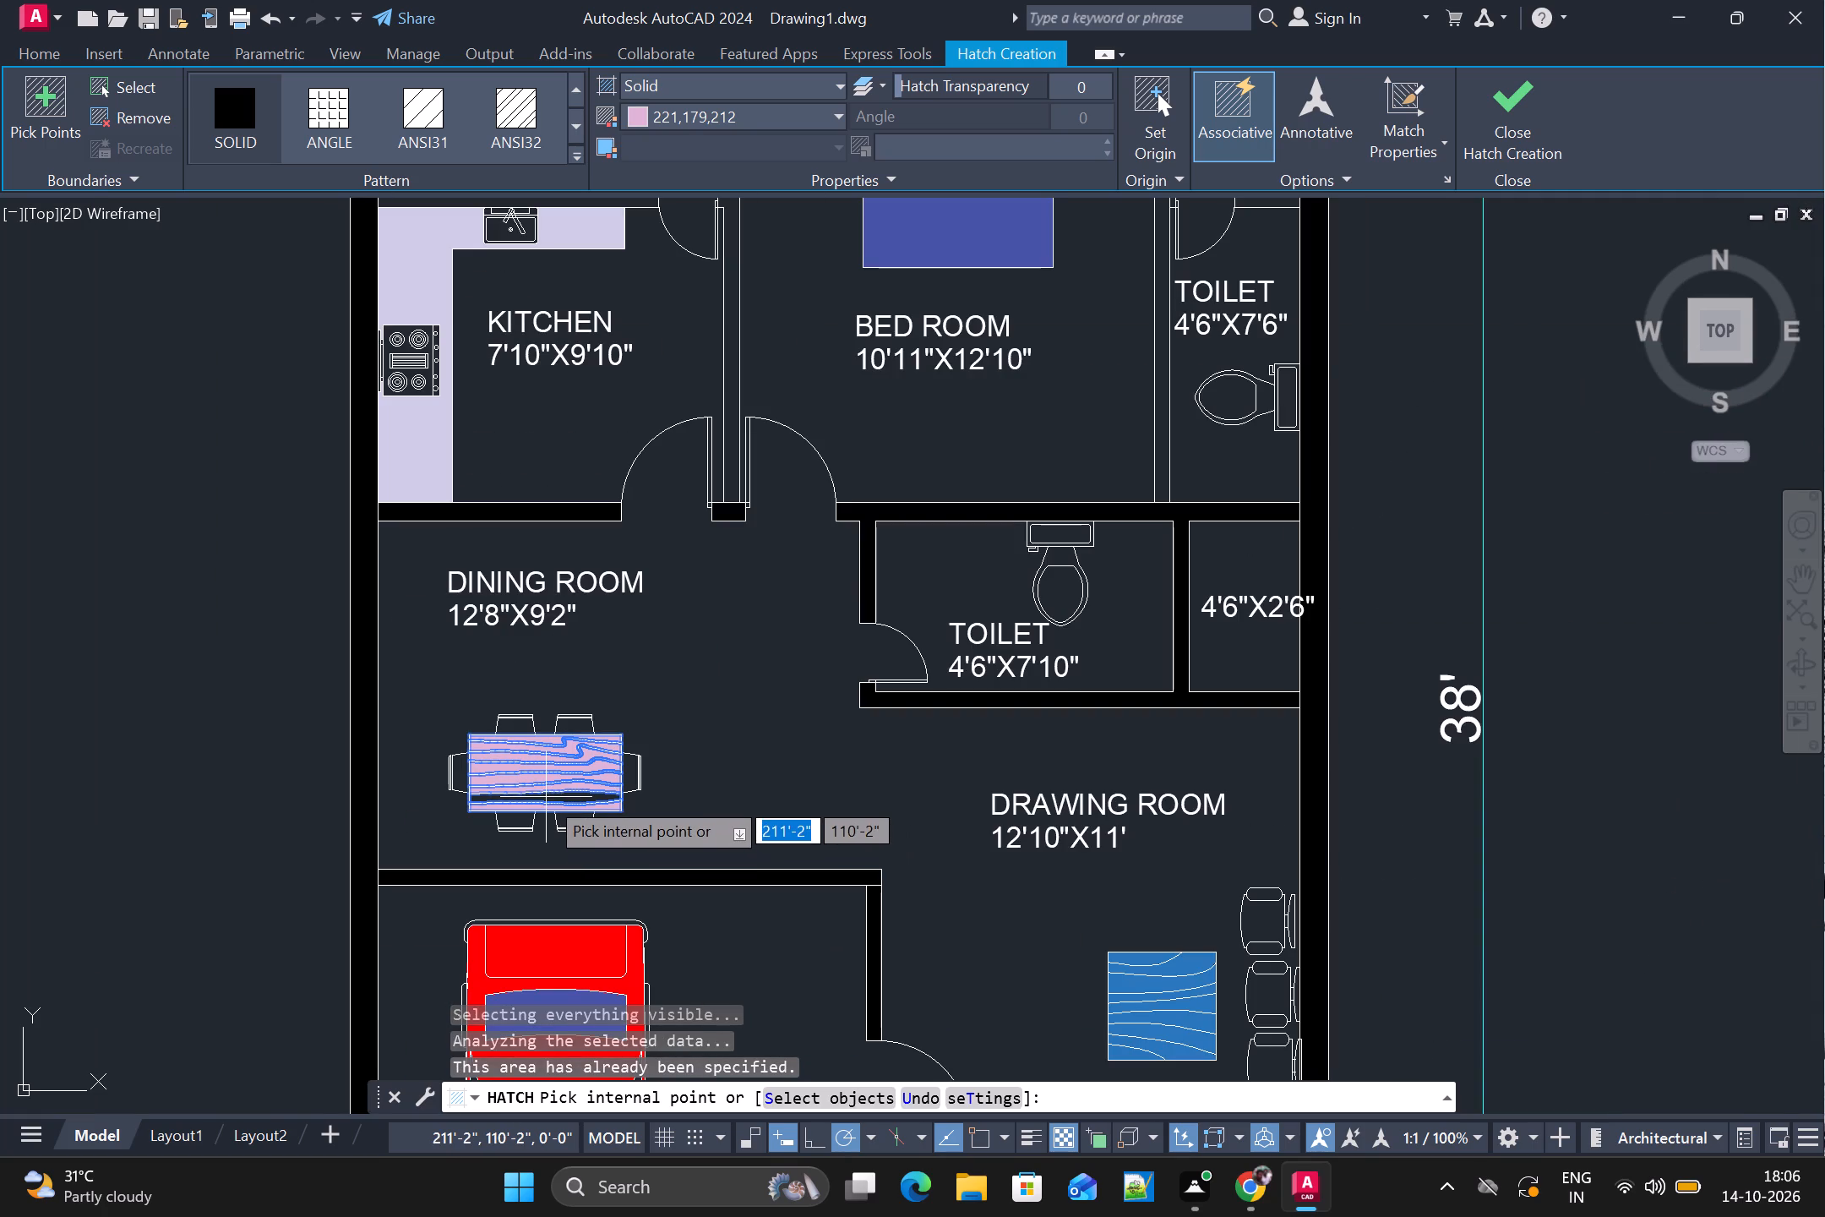
left_click(546, 797)
scroll(559, 795, "up", 2)
middle_click_drag(561, 794, 575, 675)
scroll(575, 675, "up", 1)
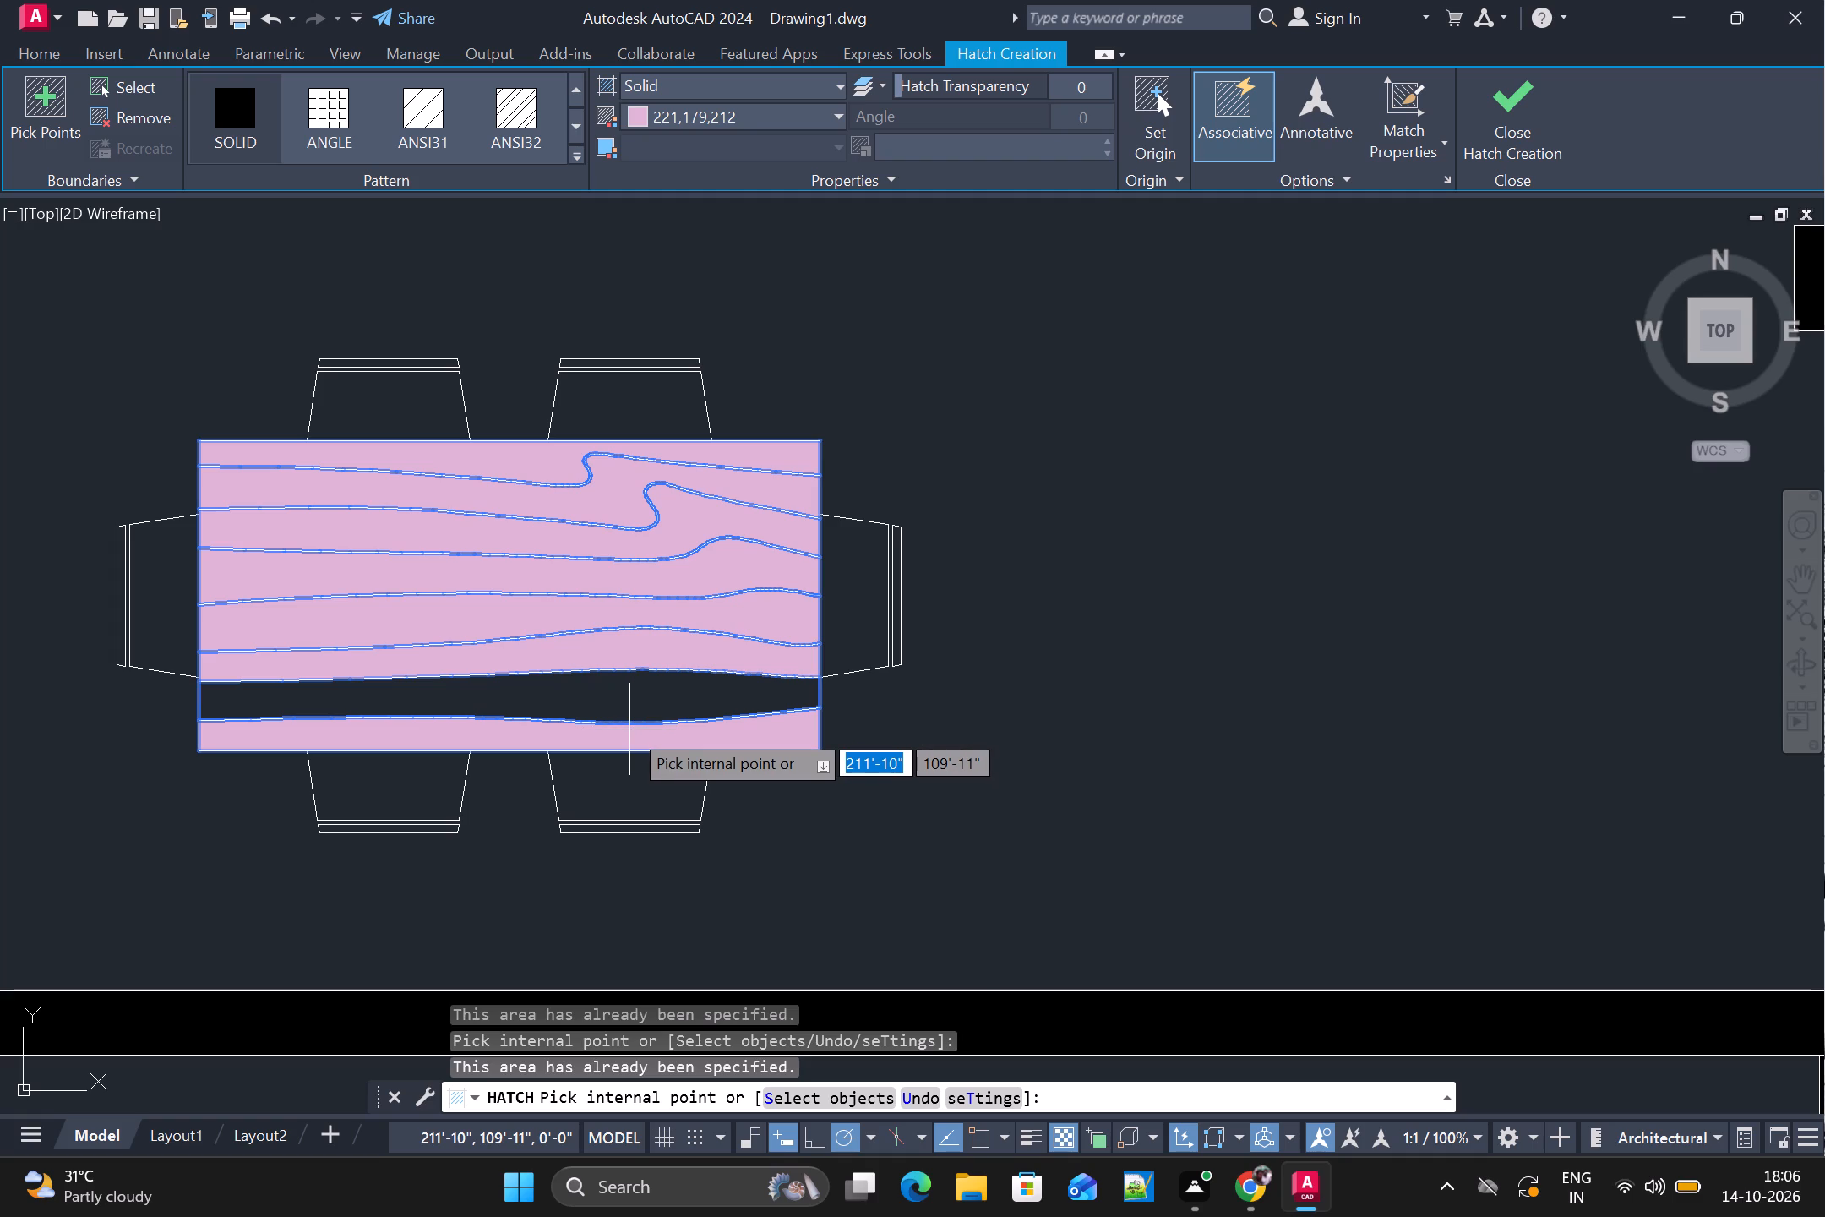
left_click(617, 693)
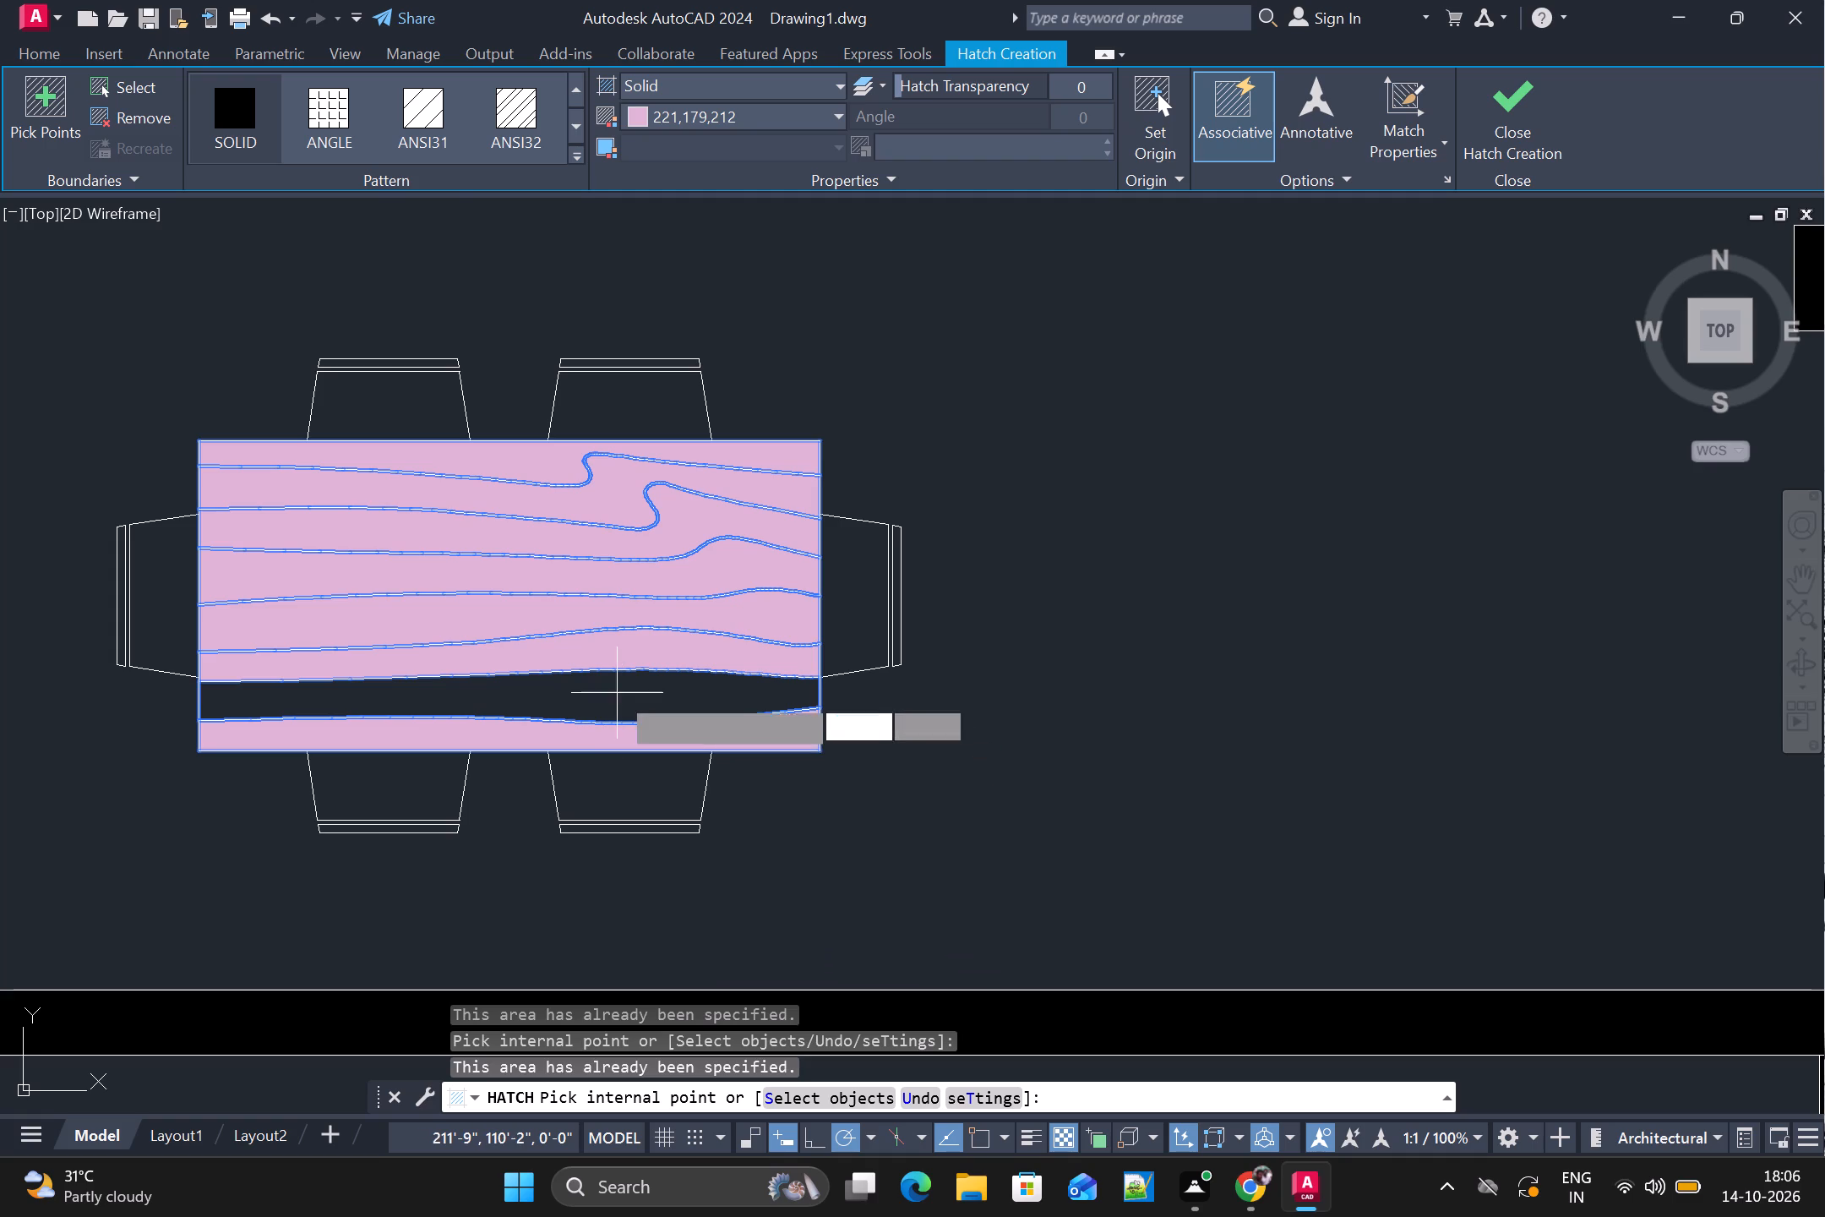
scroll(617, 692, "down", 2)
left_click(1479, 115)
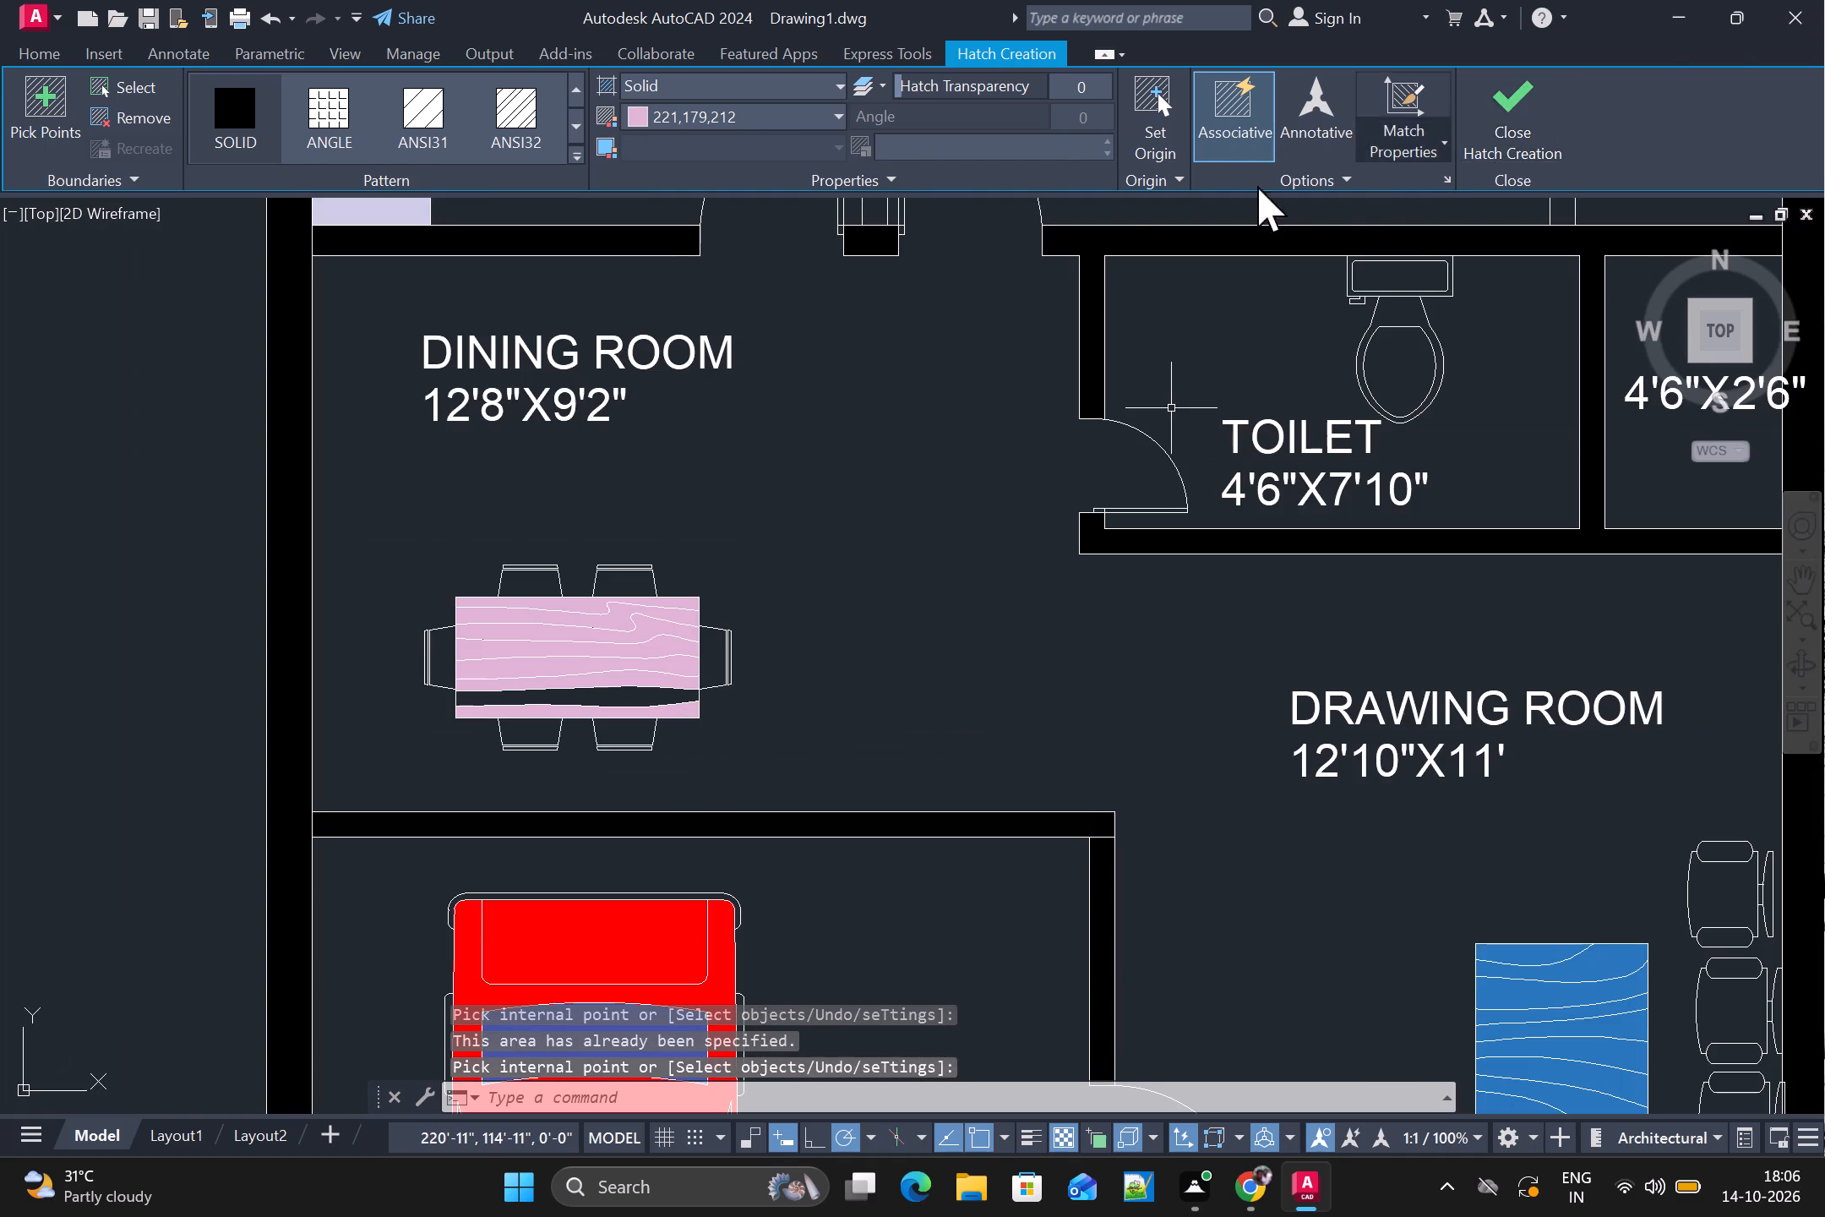
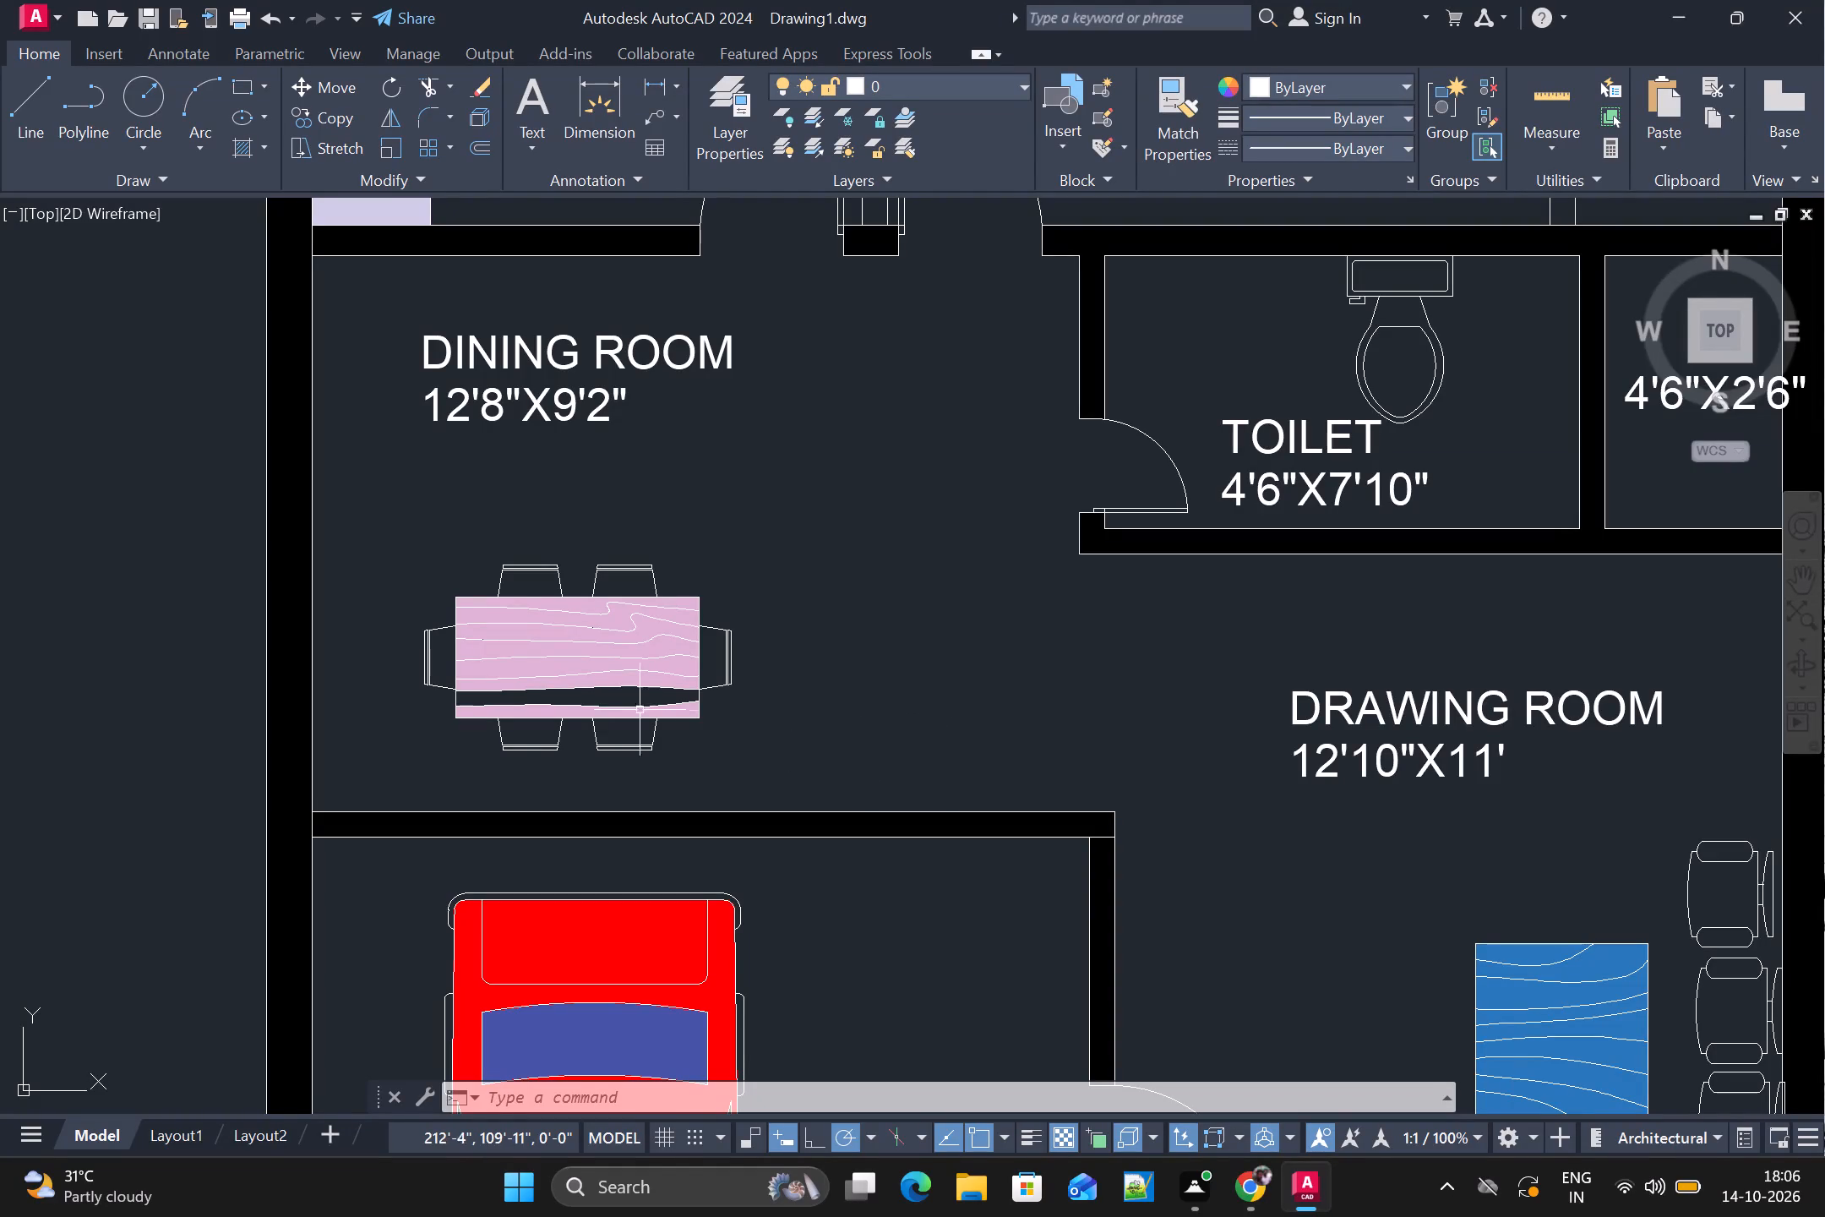
Fill the remaining dark band near the dining table's lower edge with a solid hatch in colour 221,179,212.
type("H")
key("space")
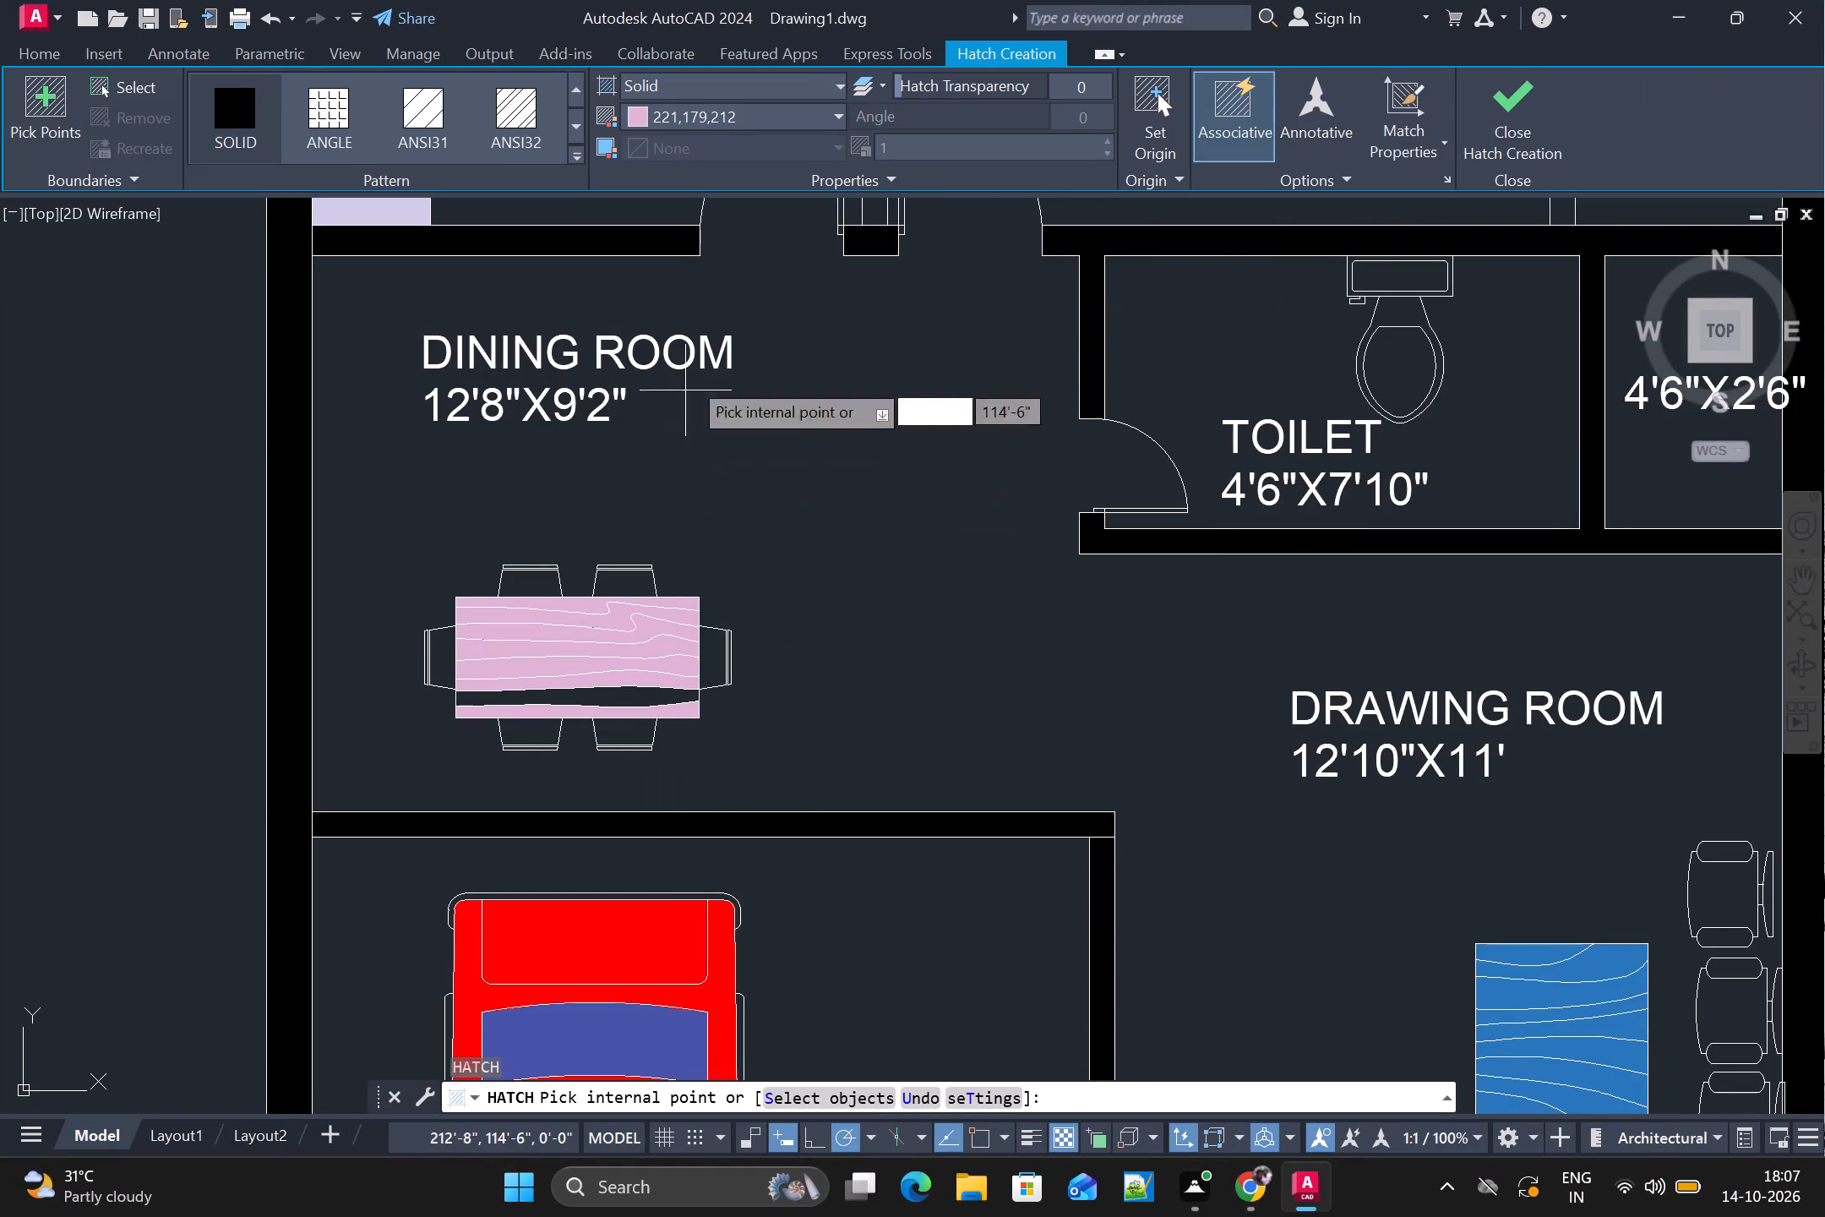
left_click(706, 114)
left_click(706, 114)
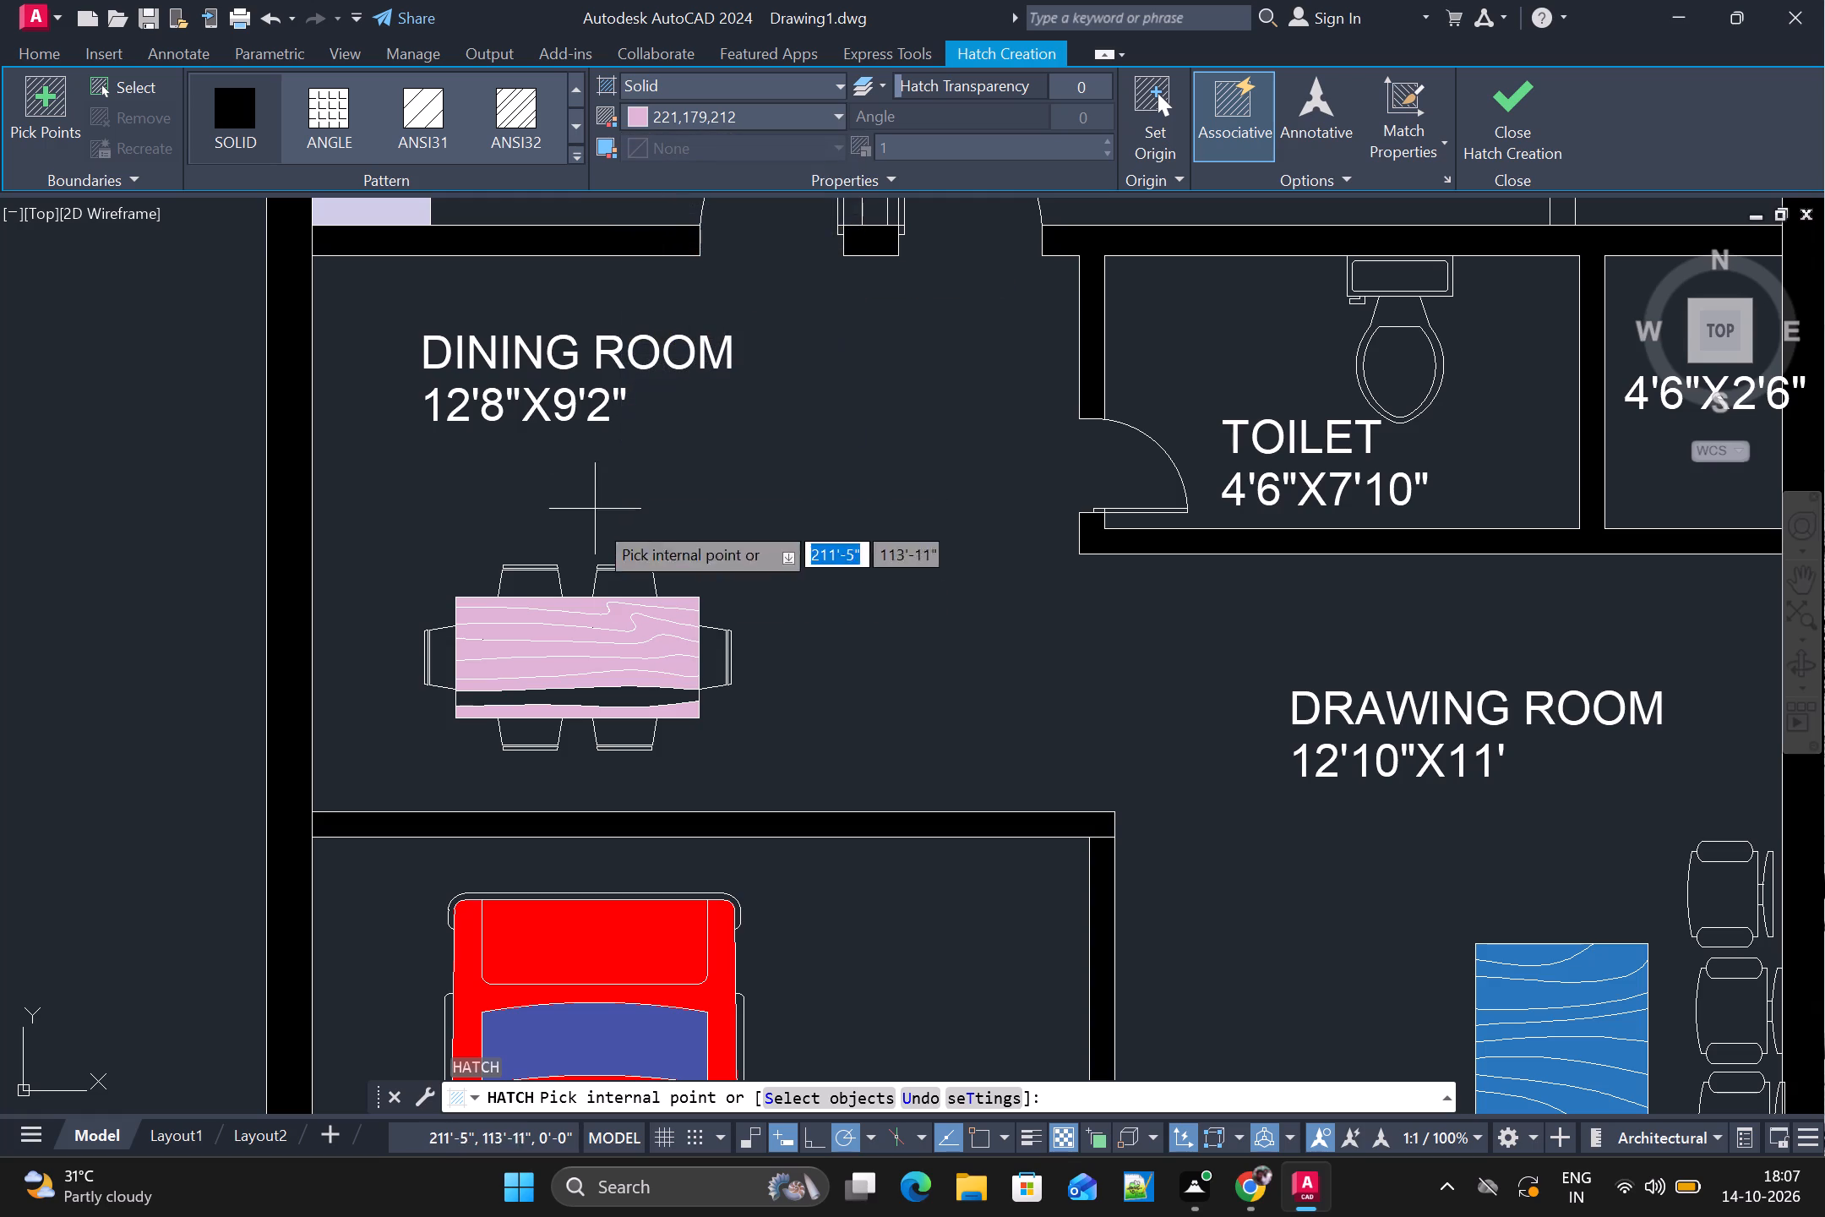
left_click(585, 693)
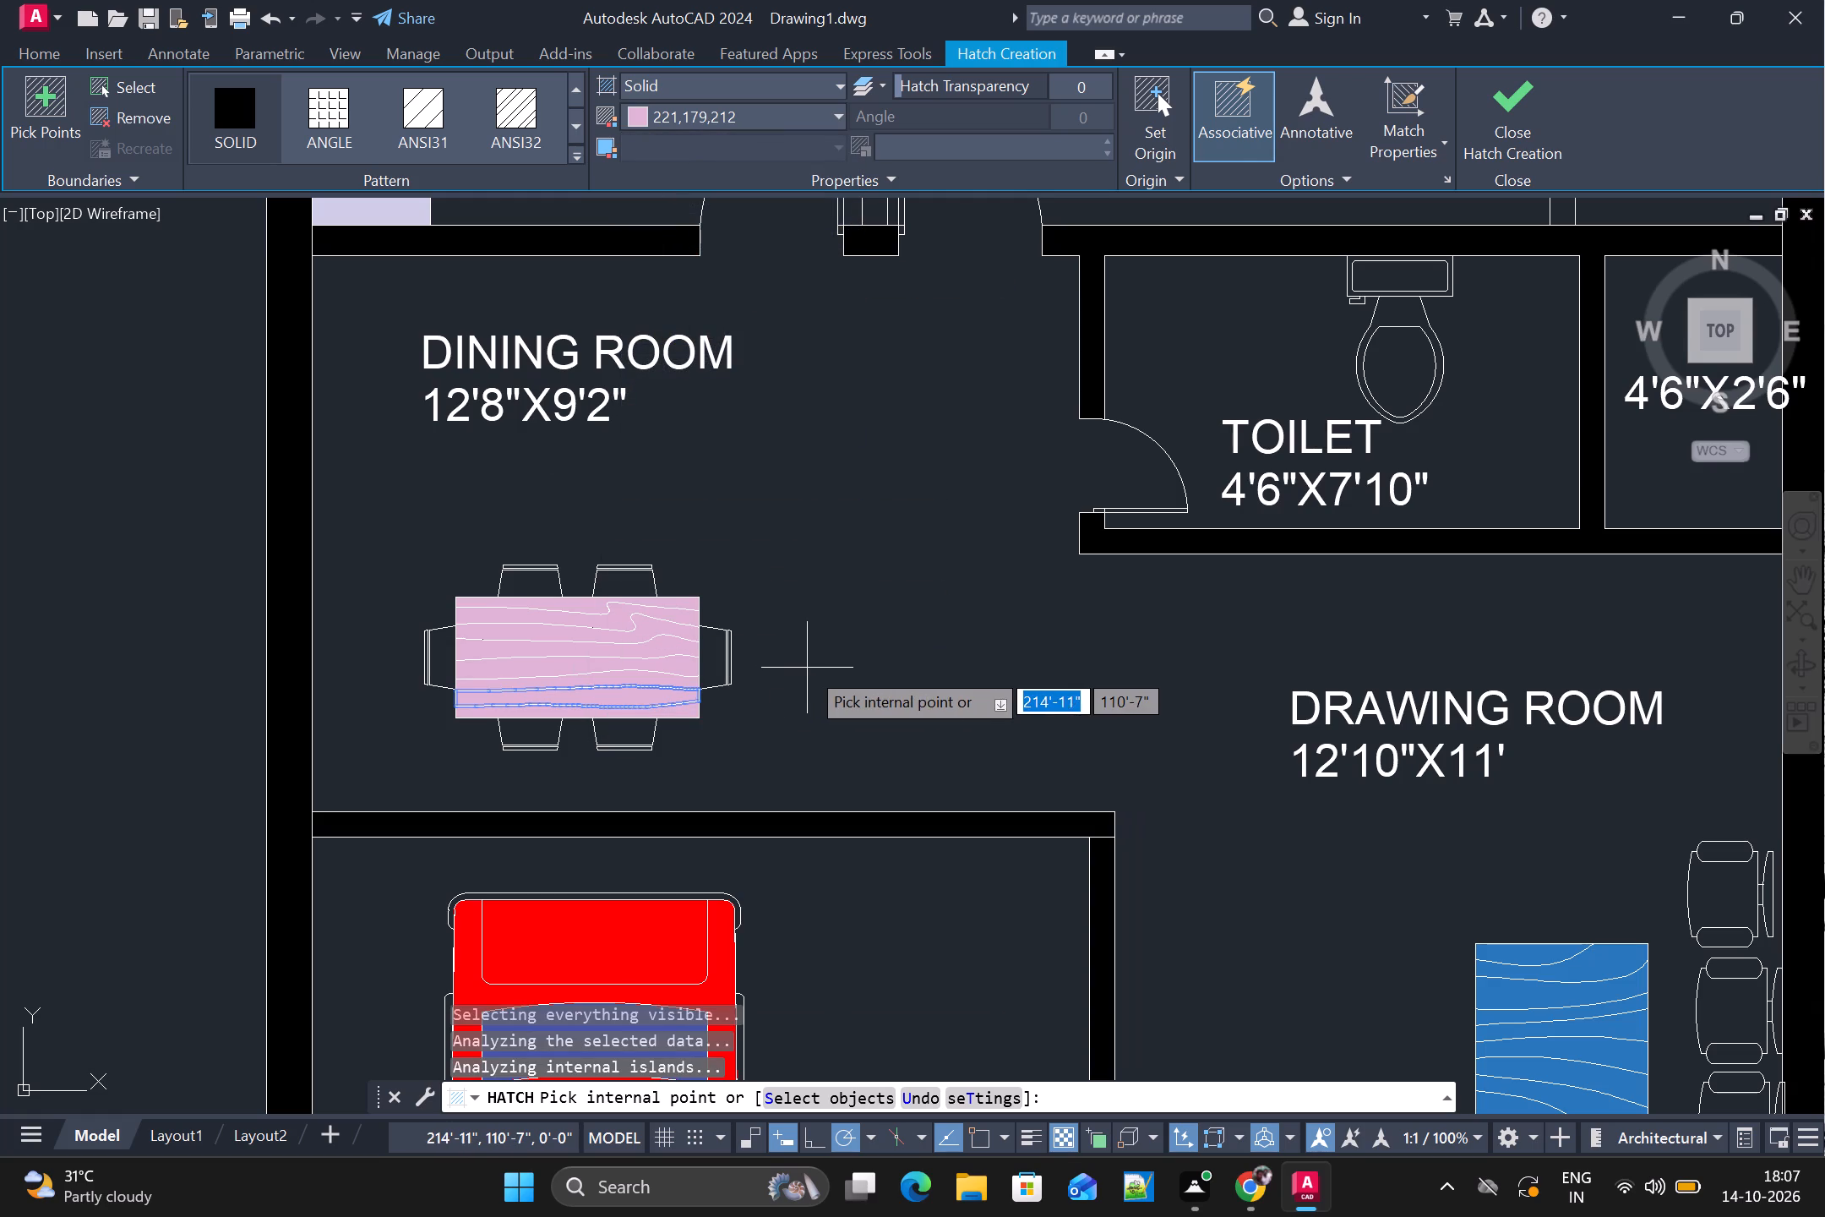
key("Escape")
Change the solid hatch colour to 122,175,223 and fill the two pillows of the bedroom bed.
scroll(877, 600, "down", 1)
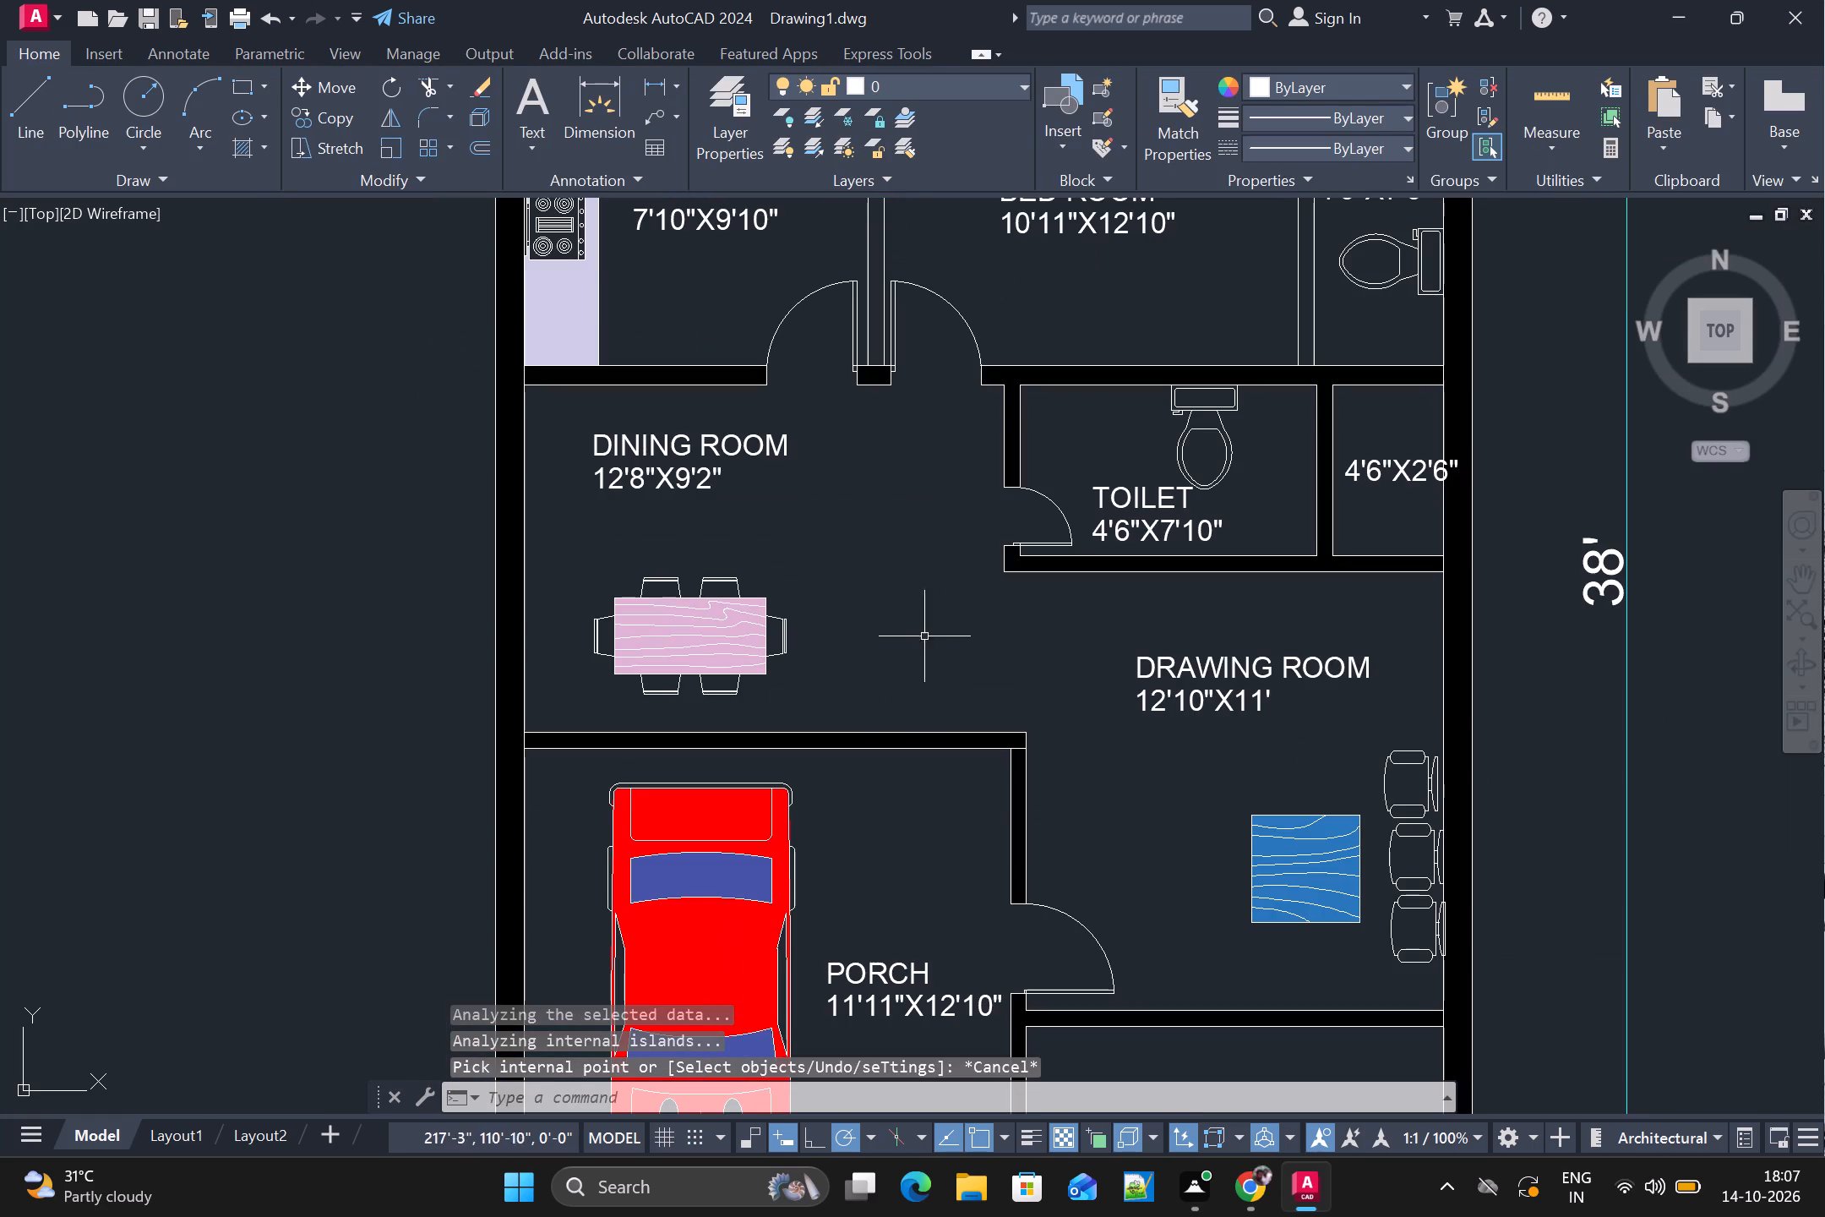
middle_click_drag(943, 656, 817, 650)
scroll(874, 647, "down", 1)
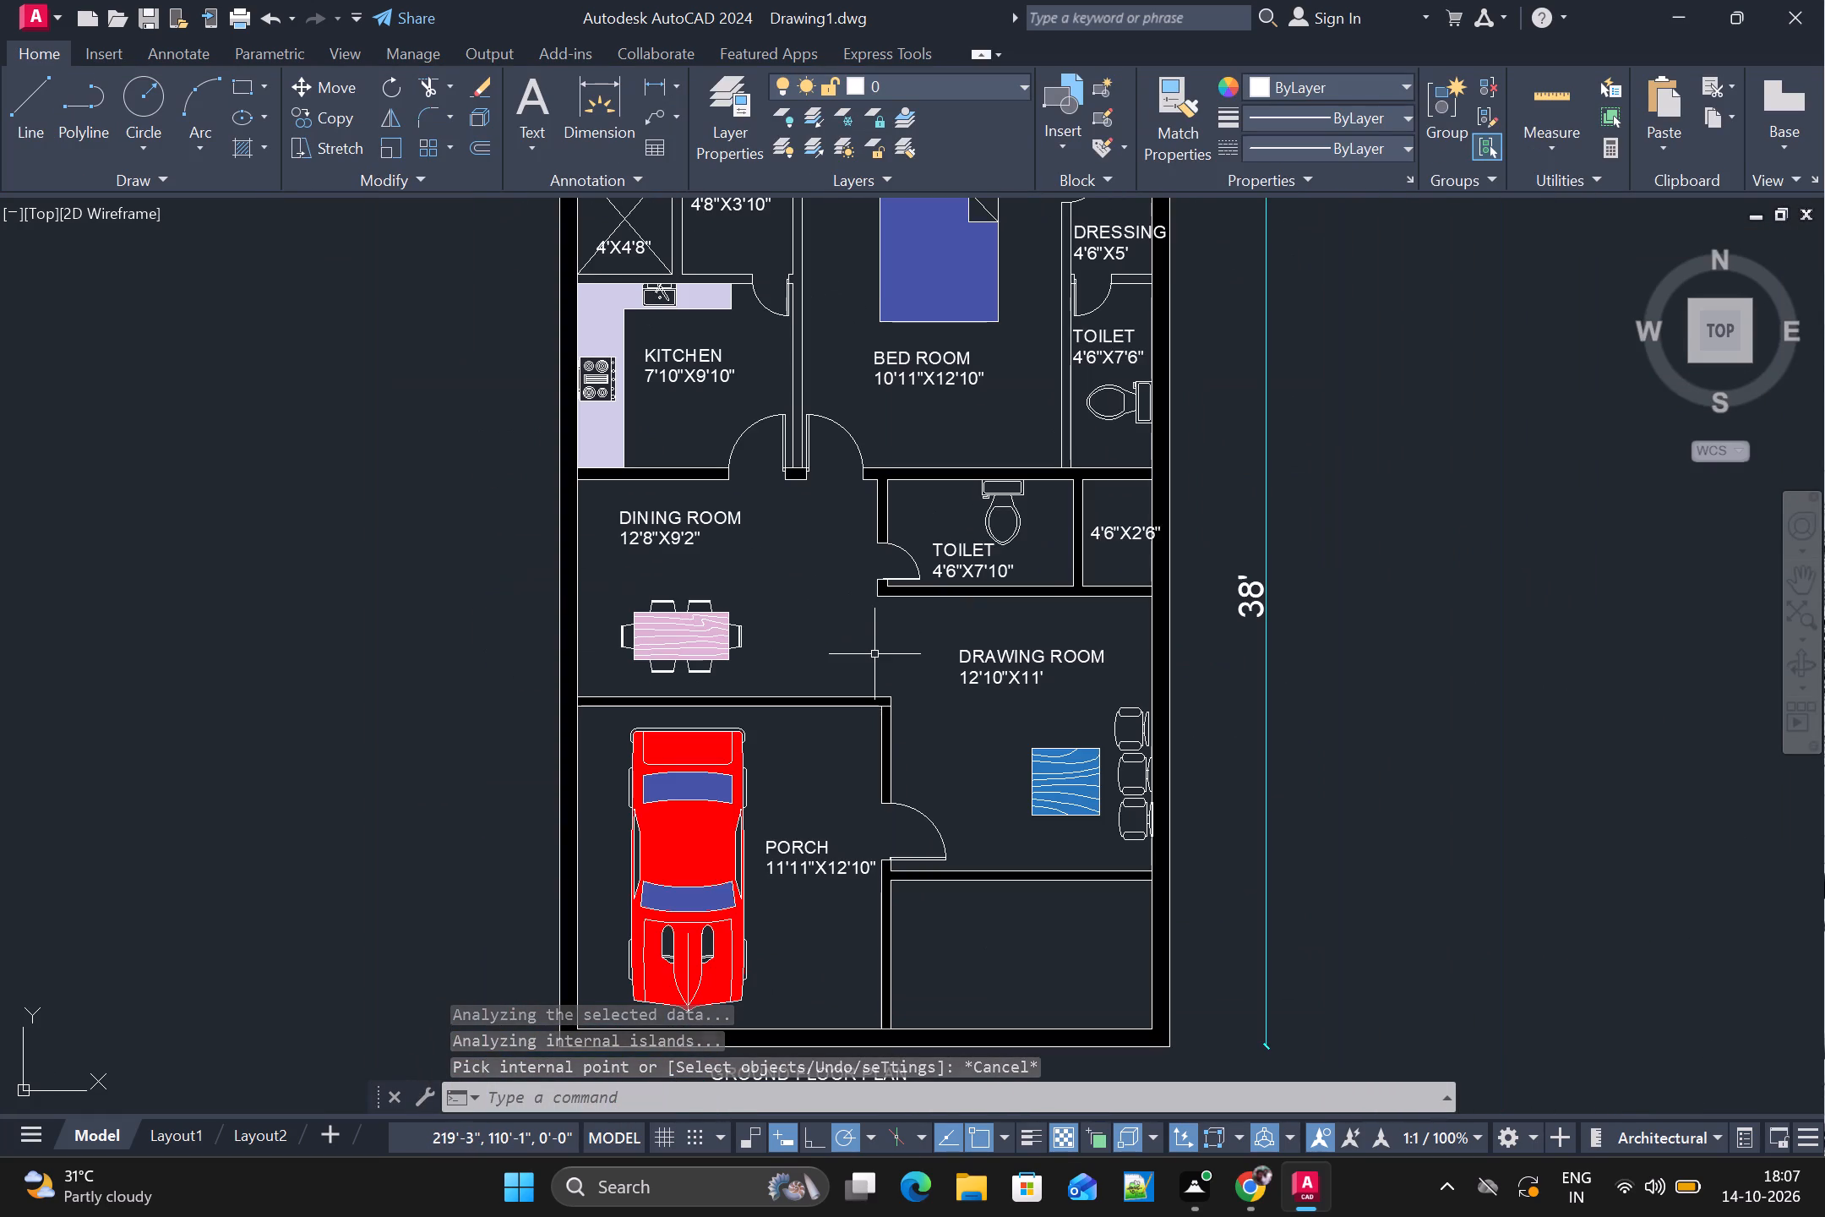
middle_click_drag(889, 649, 849, 730)
key("h")
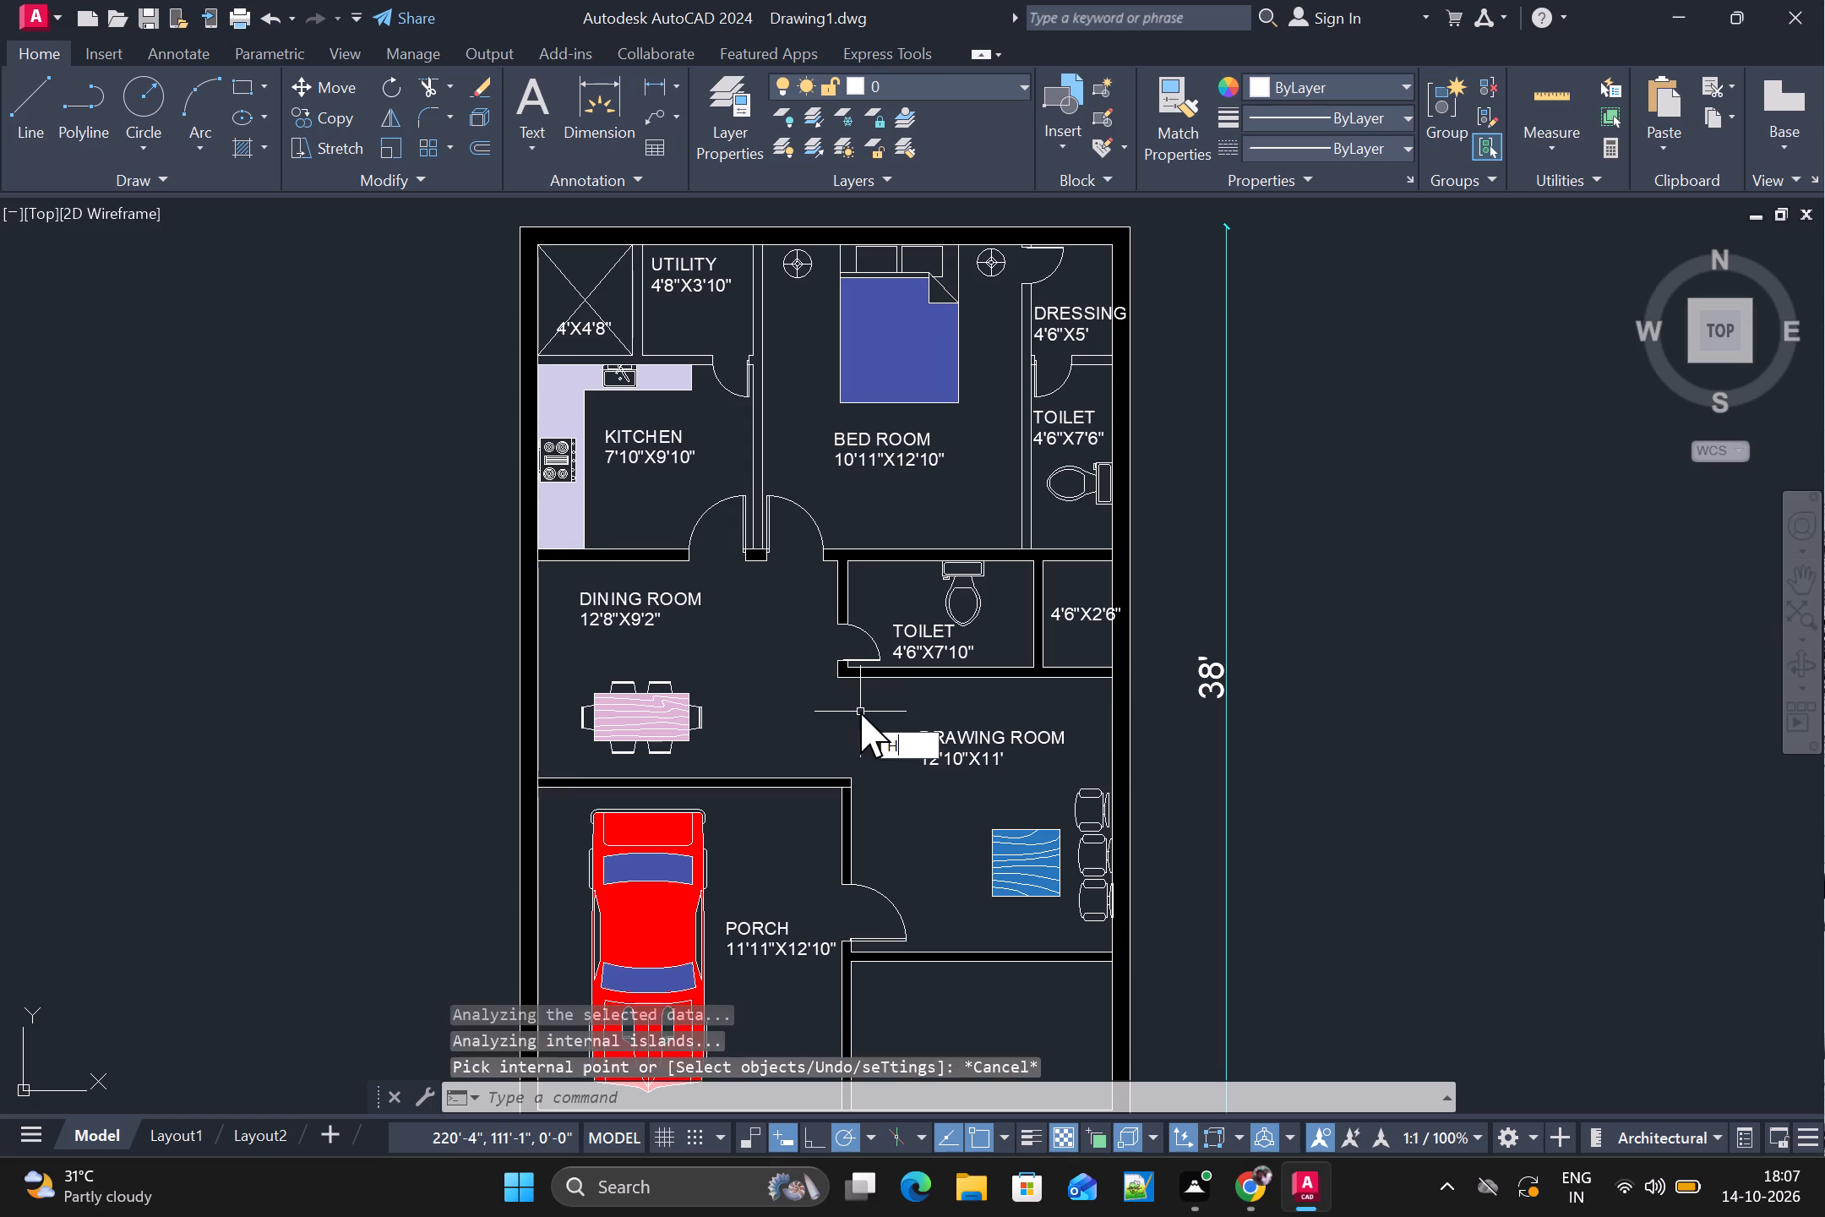
key("space")
left_click(749, 121)
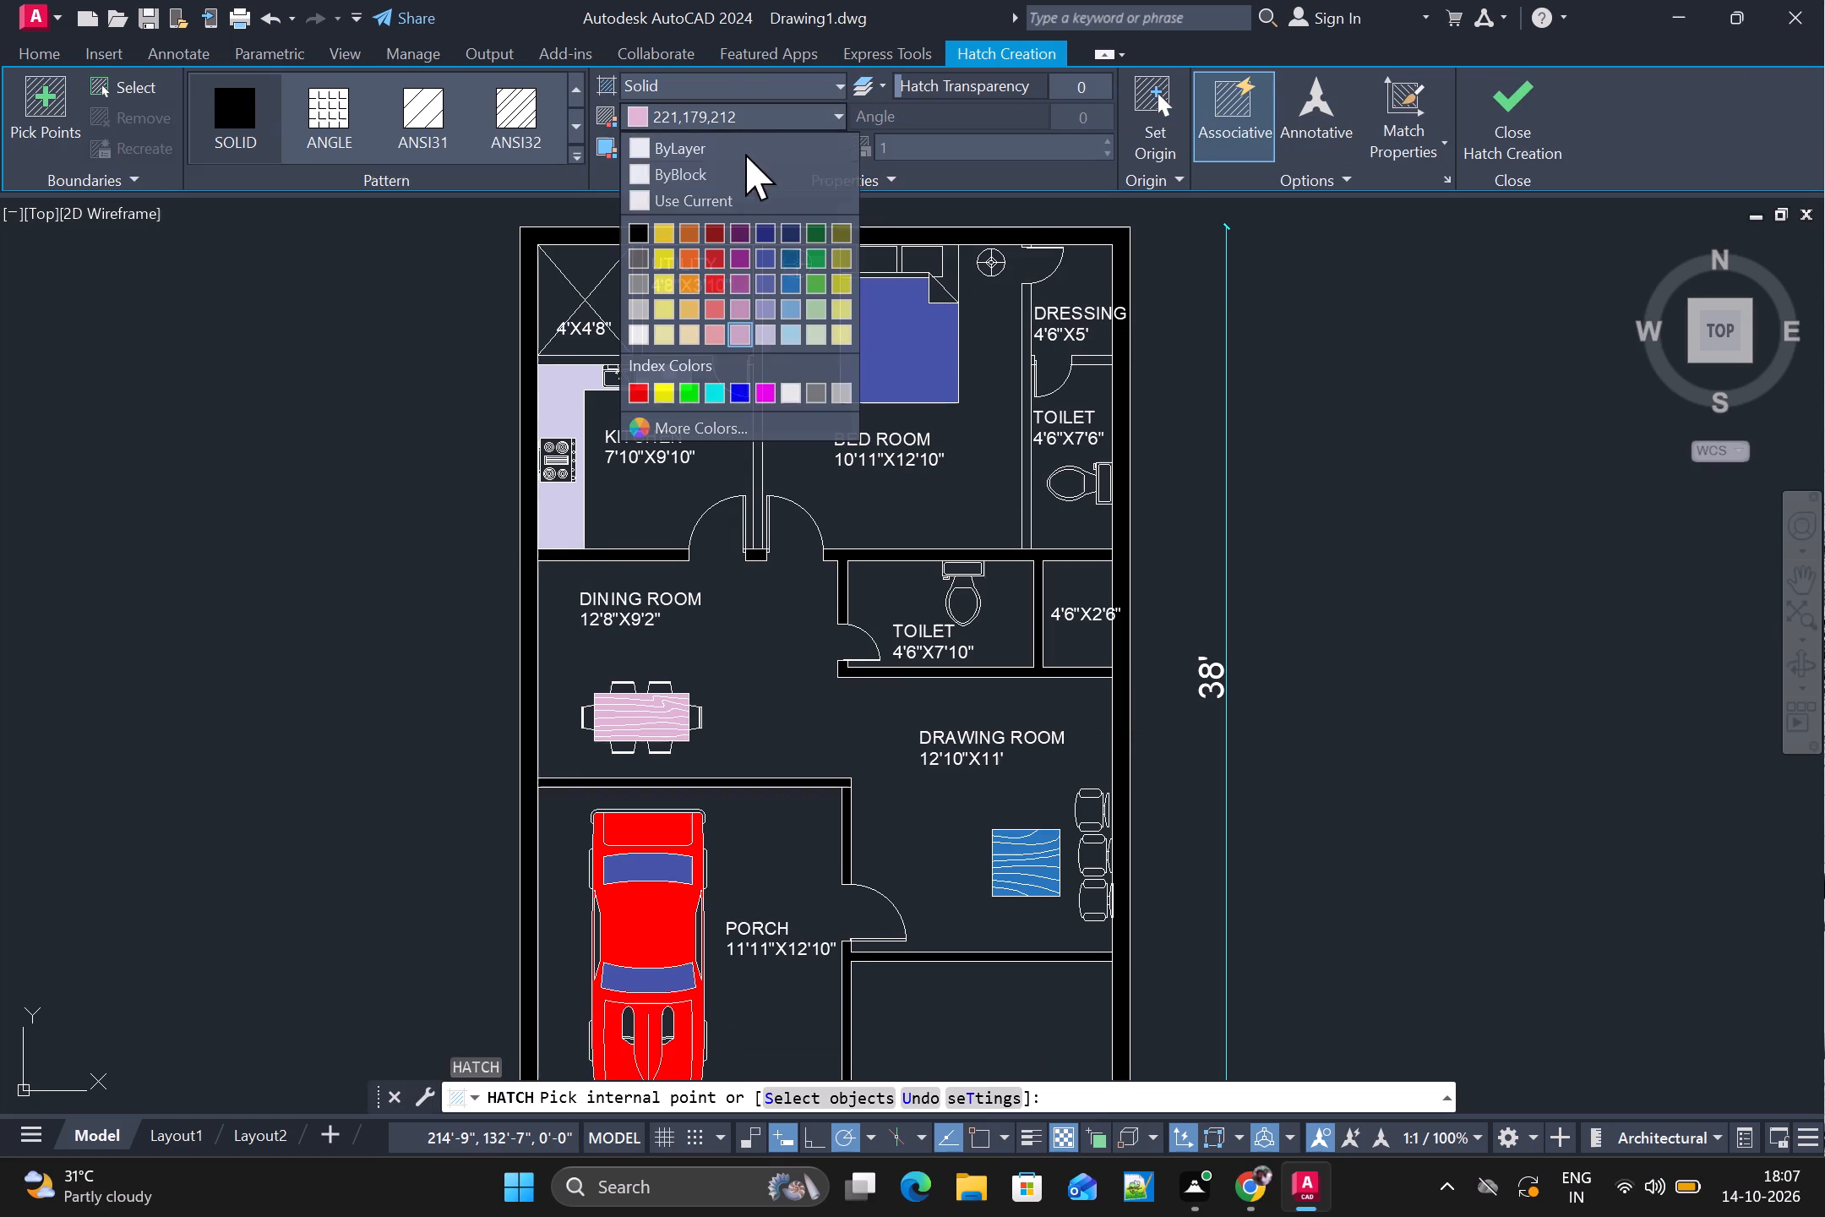
left_click(792, 309)
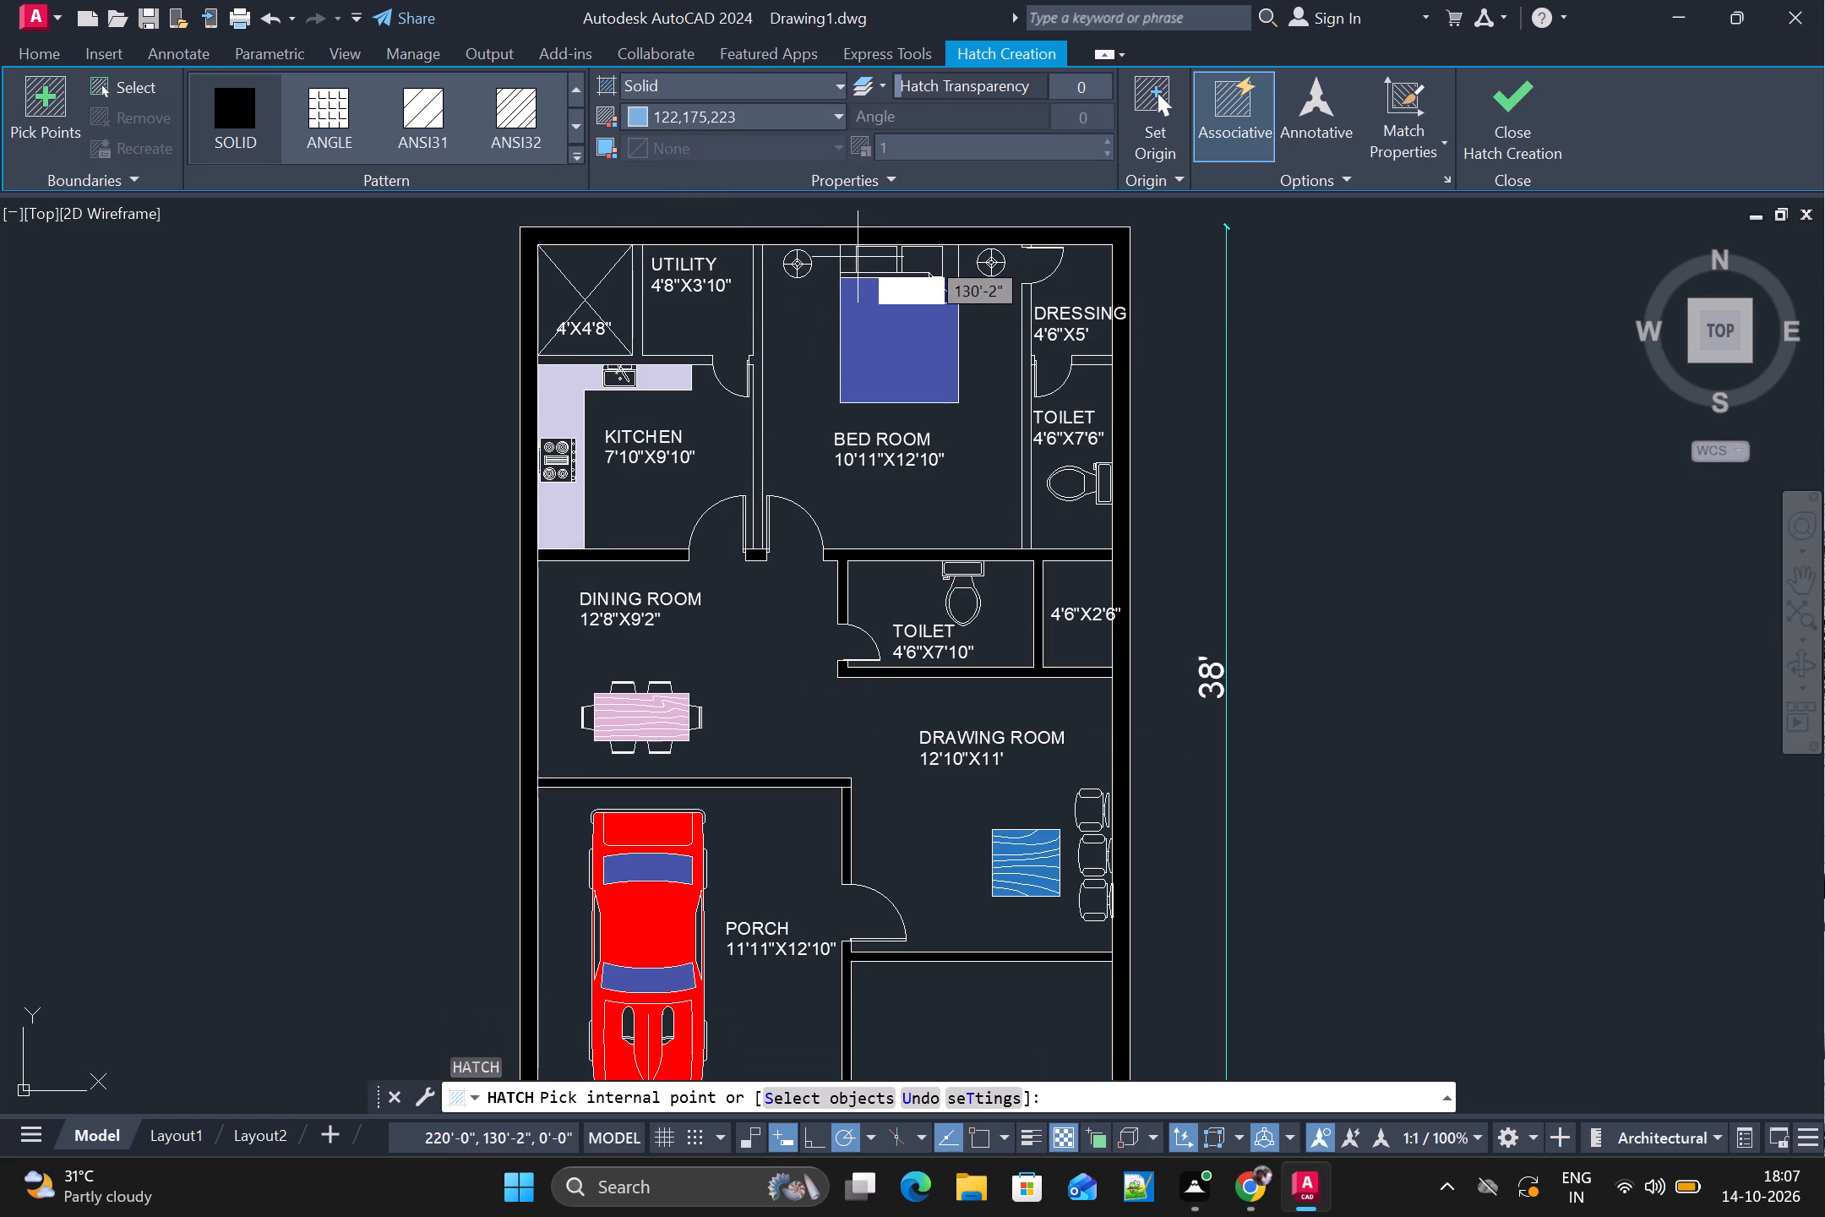
left_click(877, 257)
left_click(931, 261)
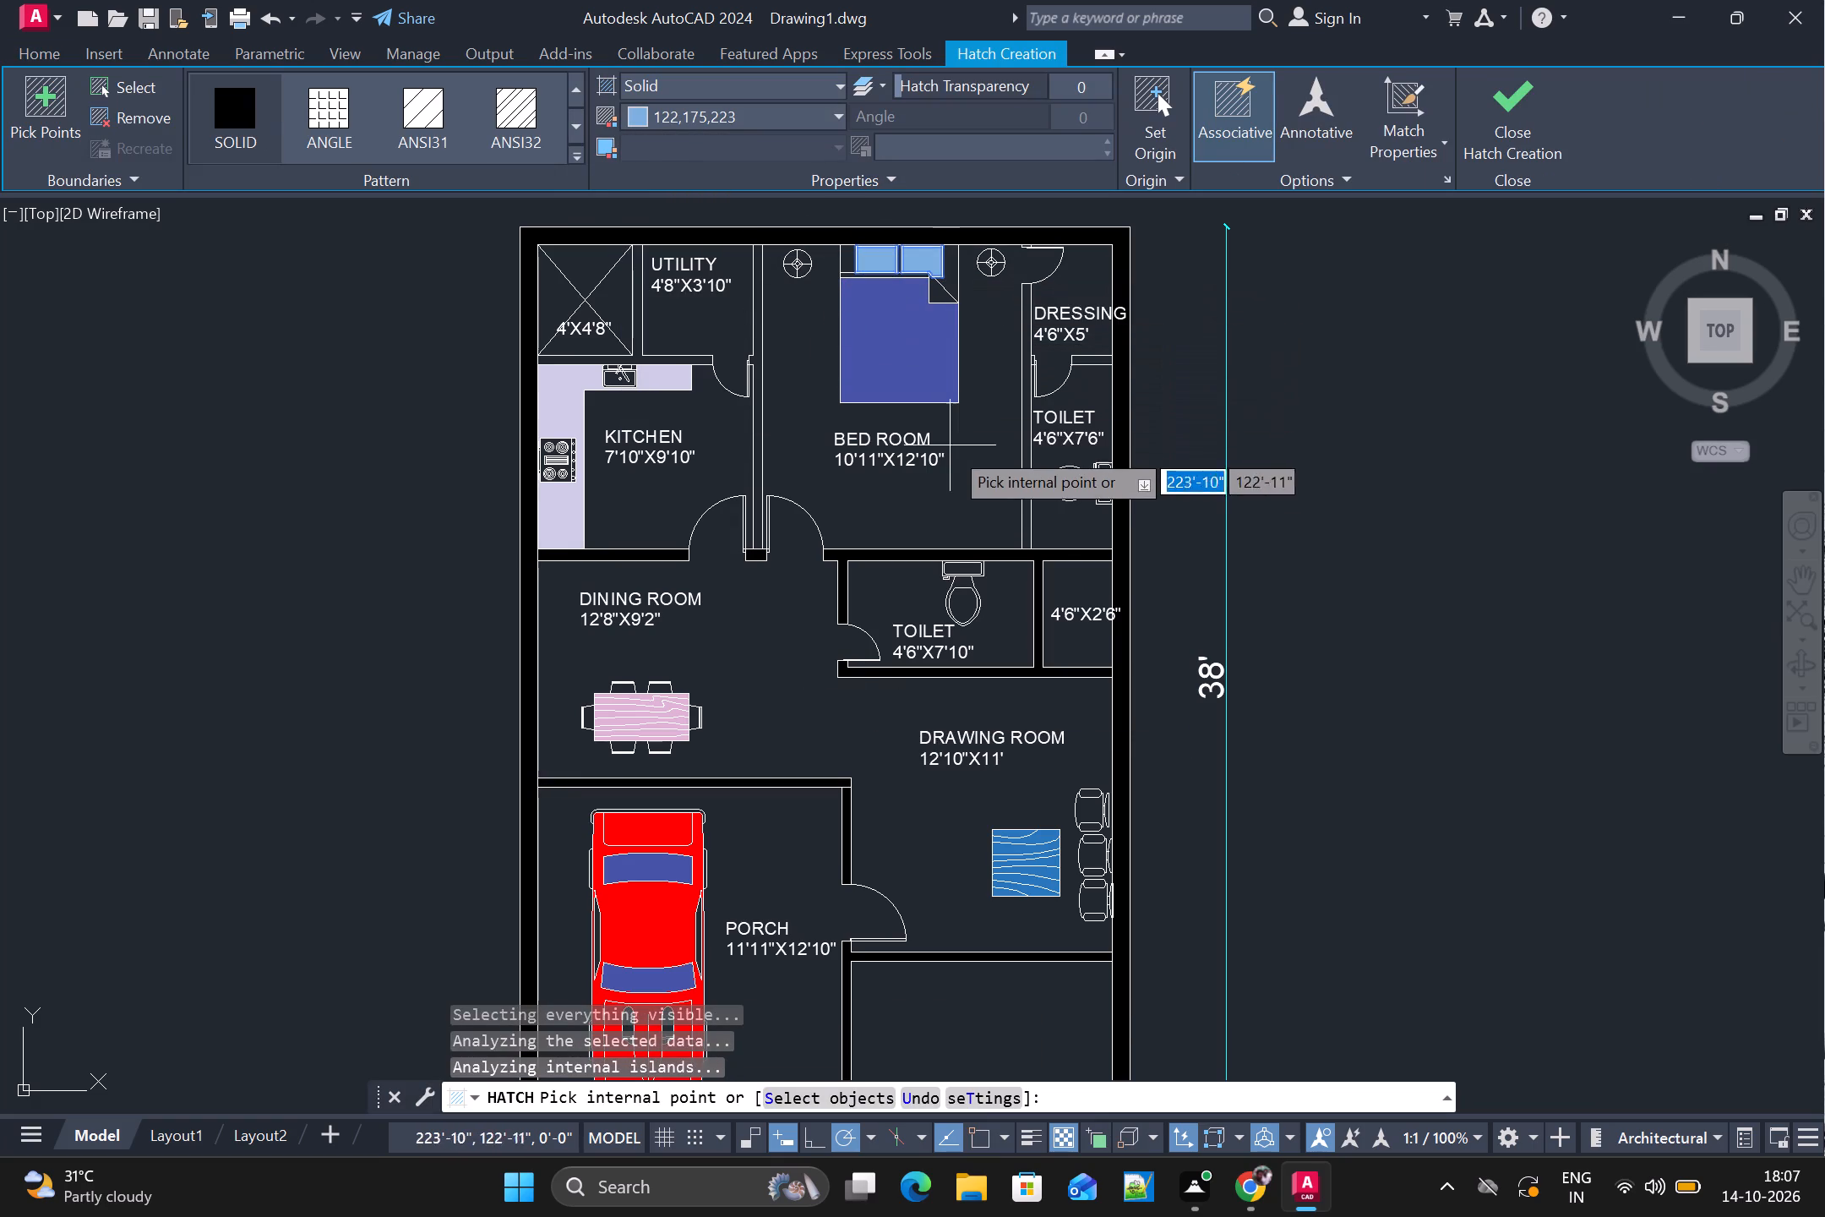
Try to fill the toilet cistern in the 4'6"X7'6" toilet with the same hatch, and finish the hatch creation.
scroll(960, 484, "down", 1)
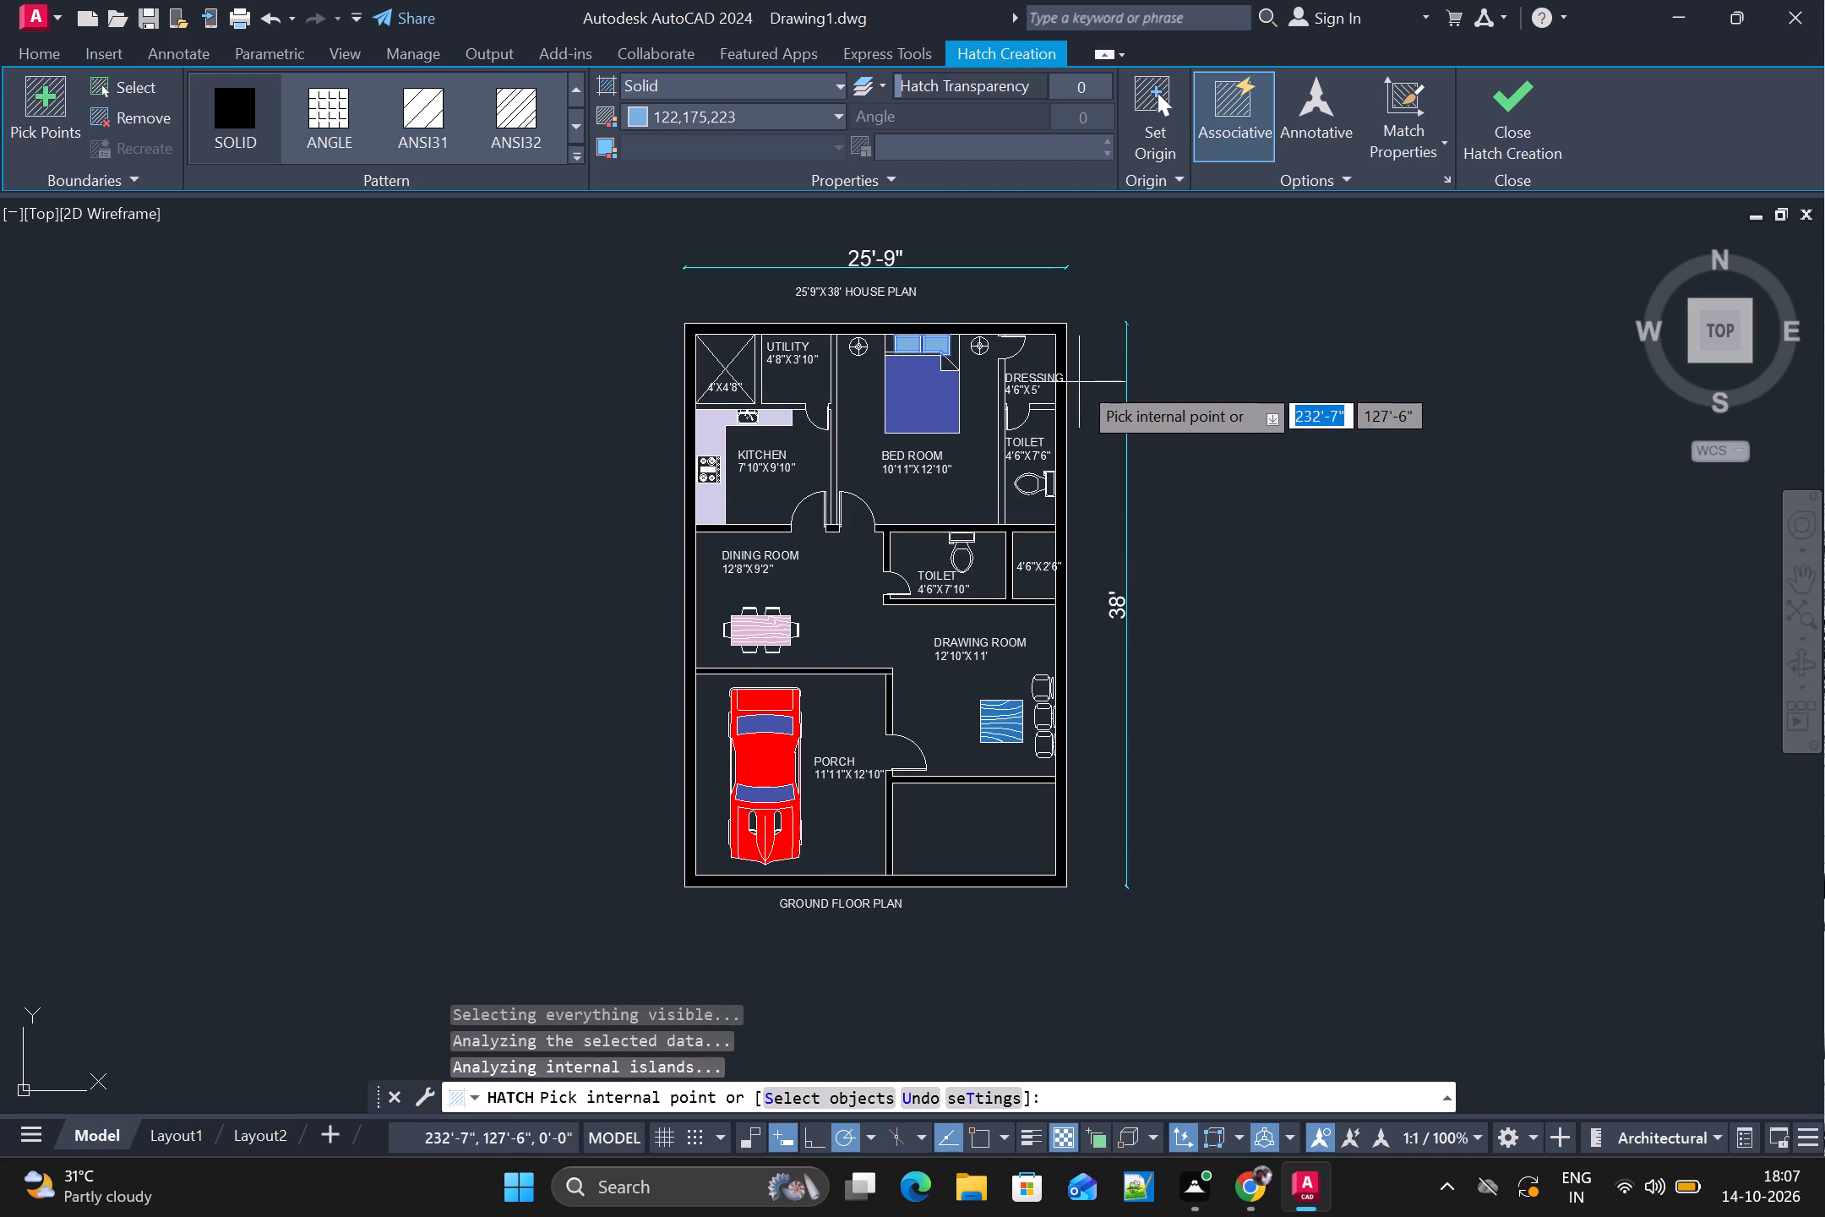
scroll(1054, 489, "up", 2)
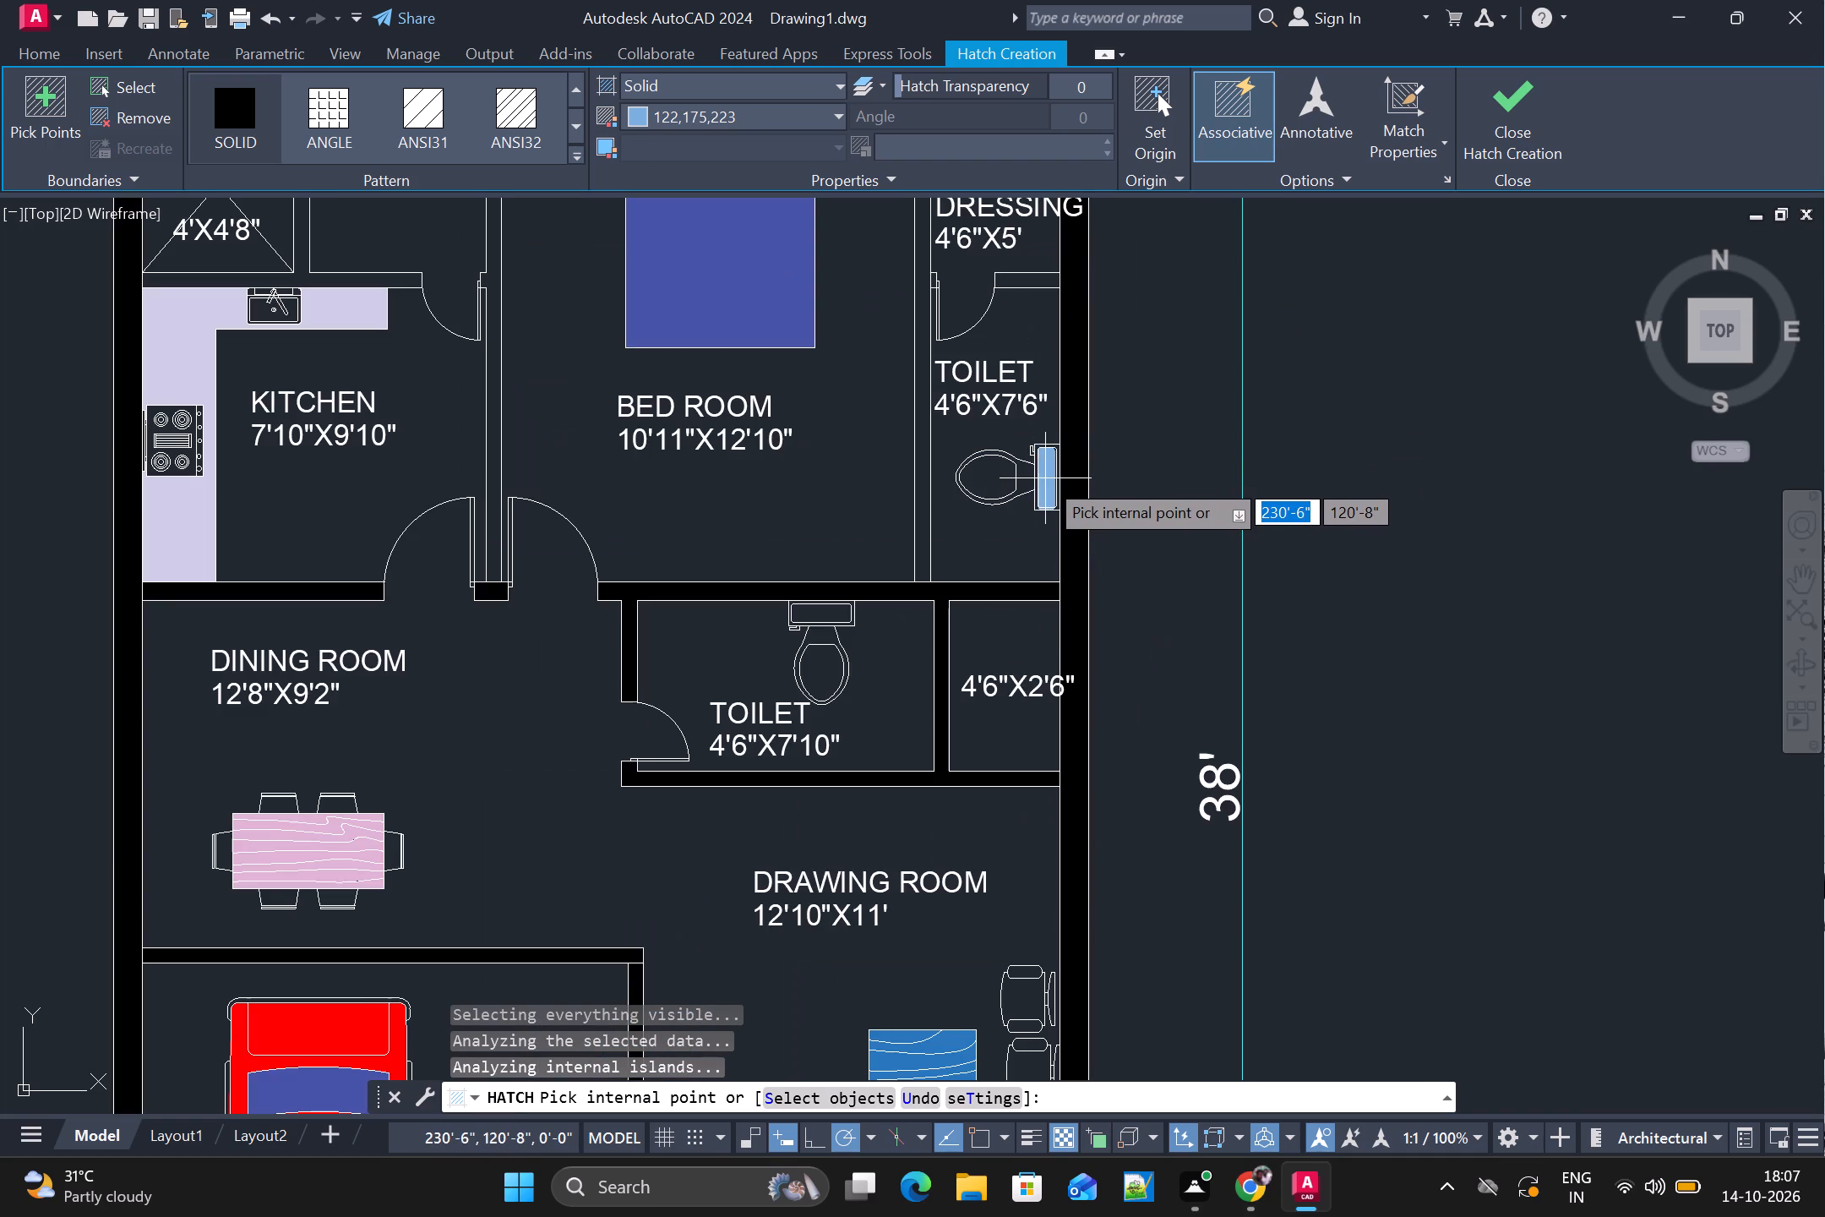
left_click(1056, 478)
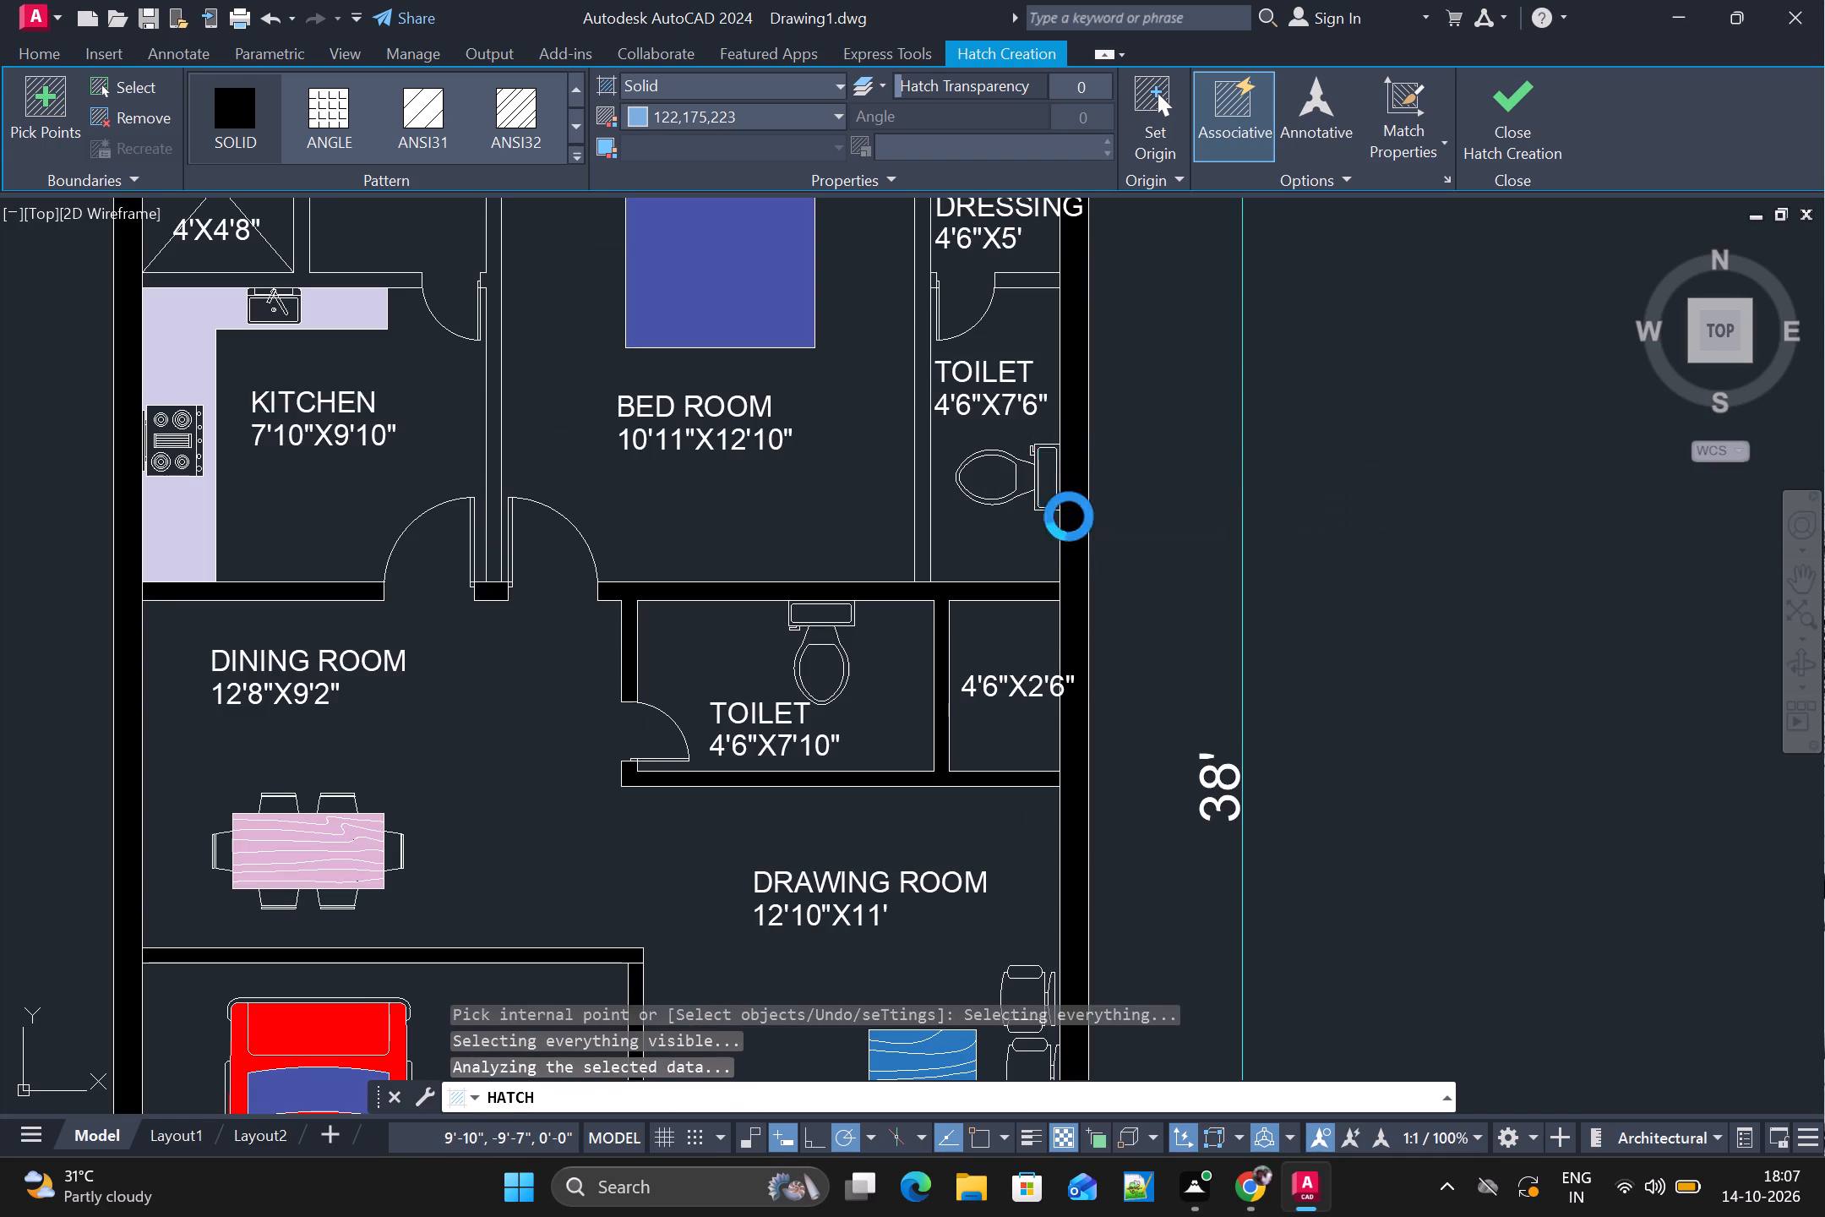
left_click(1067, 616)
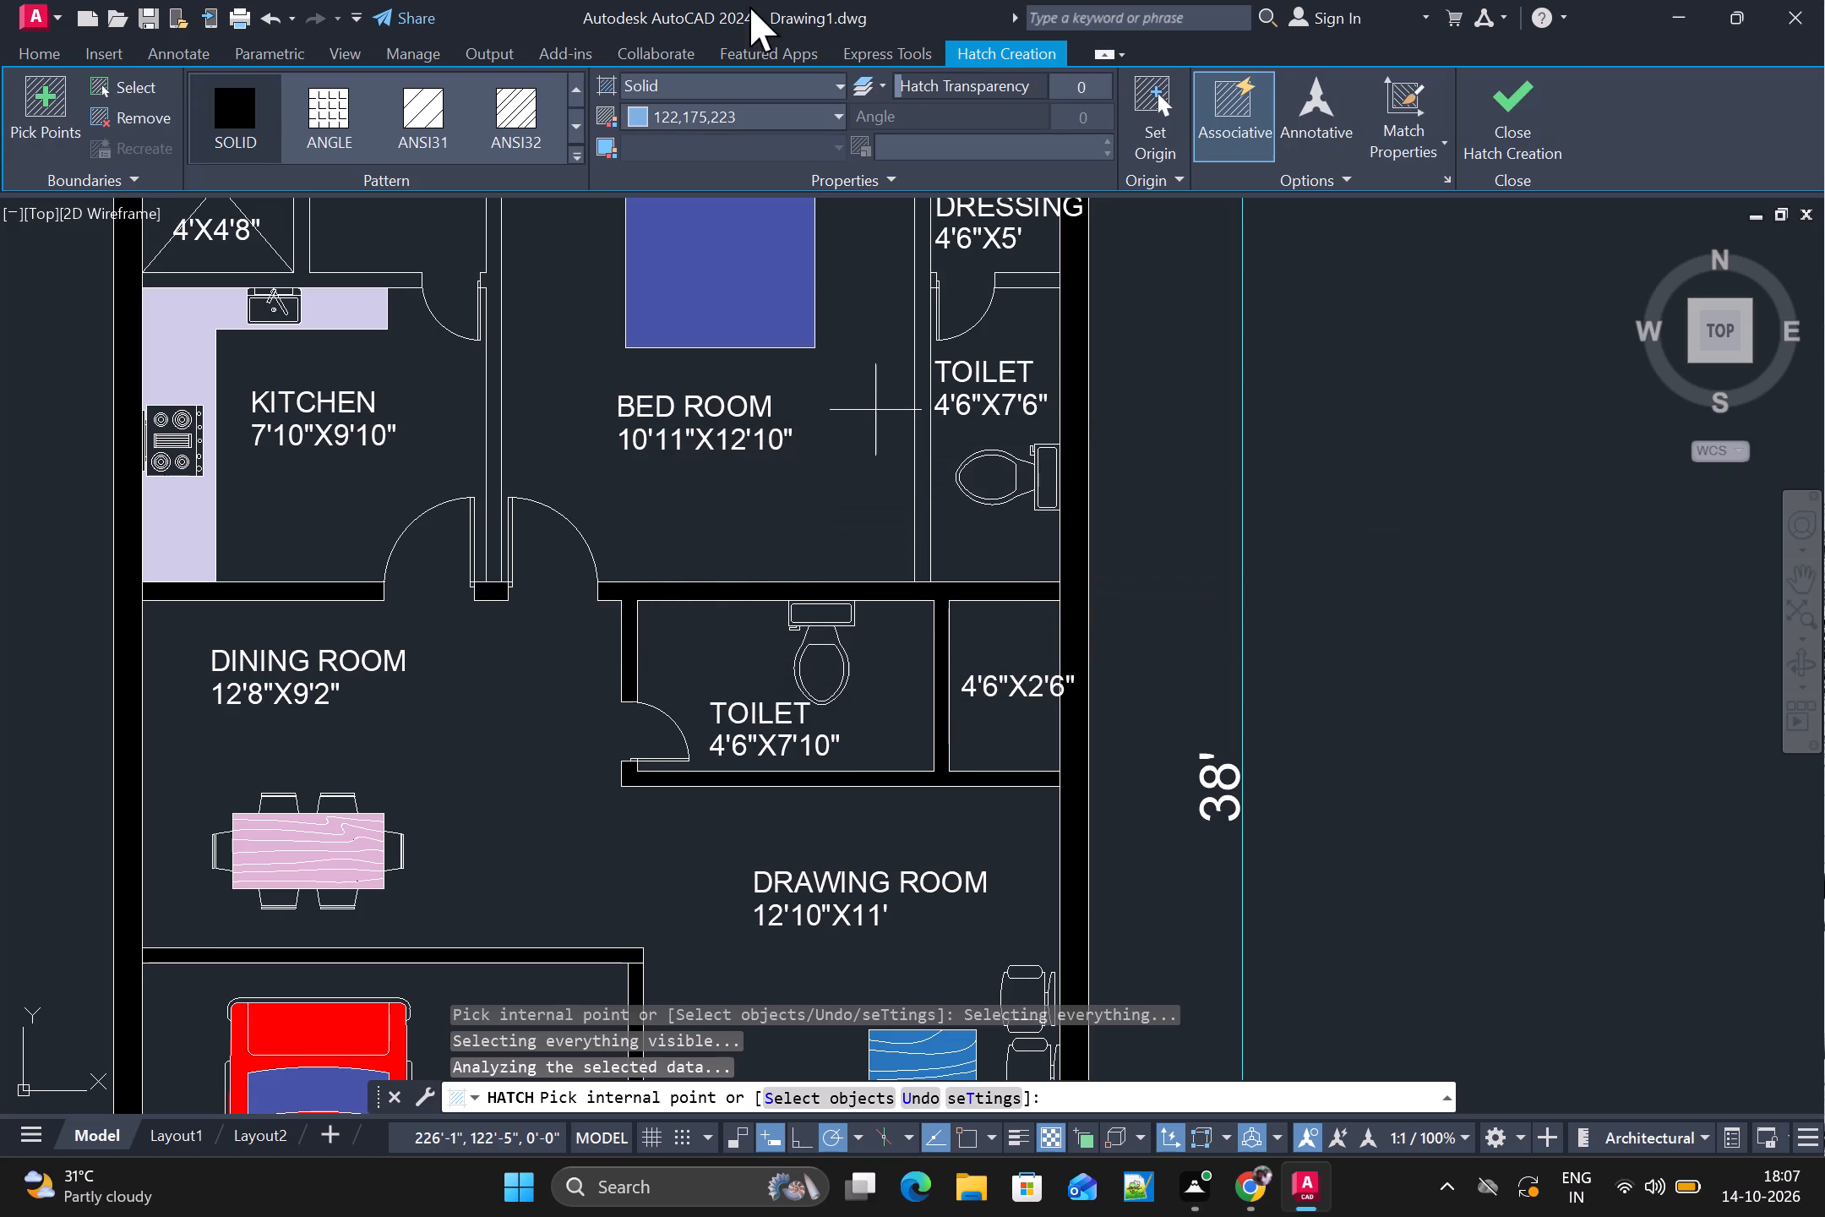
left_click(1502, 136)
Start a new solid hatch in colour 215,235,210 and apply it to the toilet cistern in the 4'6"X7'6" toilet.
scroll(953, 338, "down", 1)
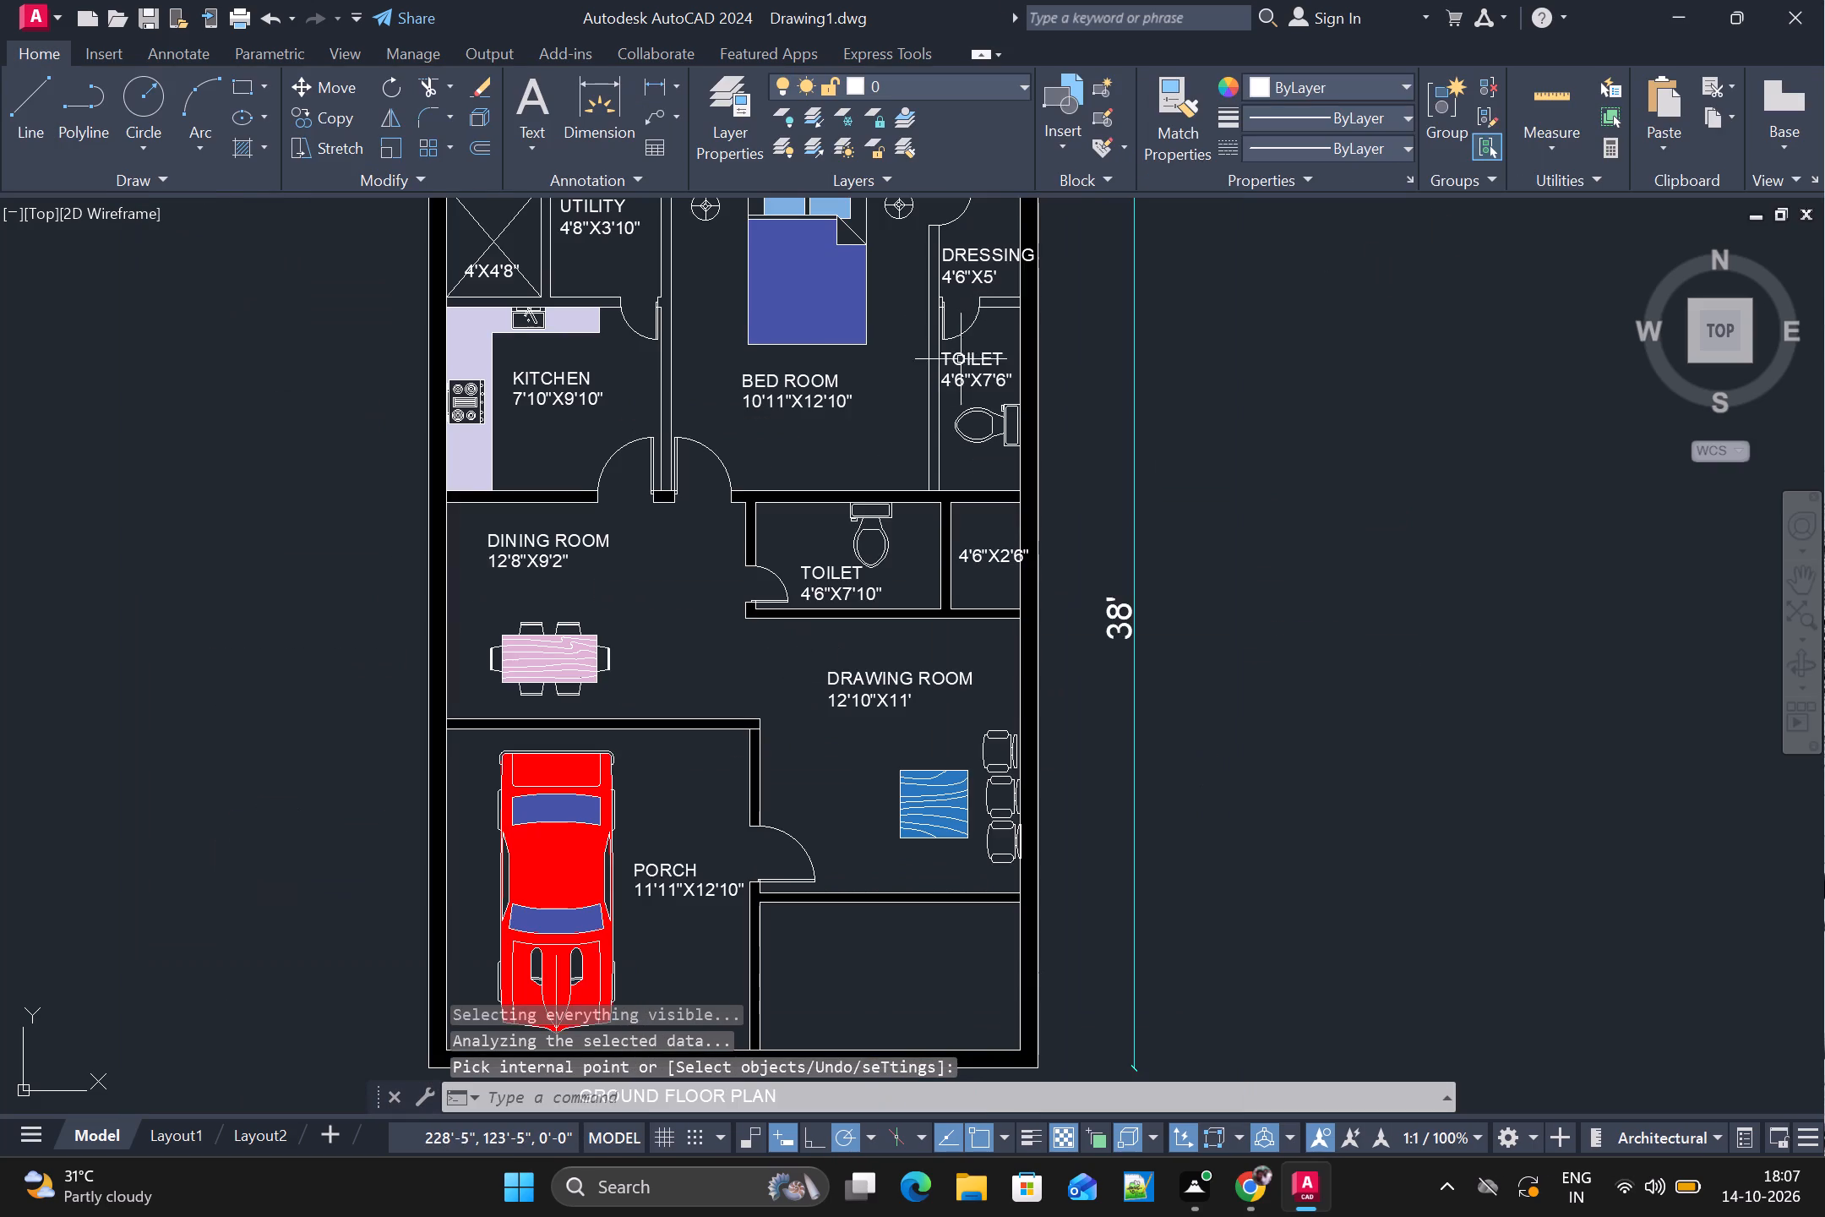
middle_click_drag(970, 357, 923, 428)
scroll(944, 425, "down", 1)
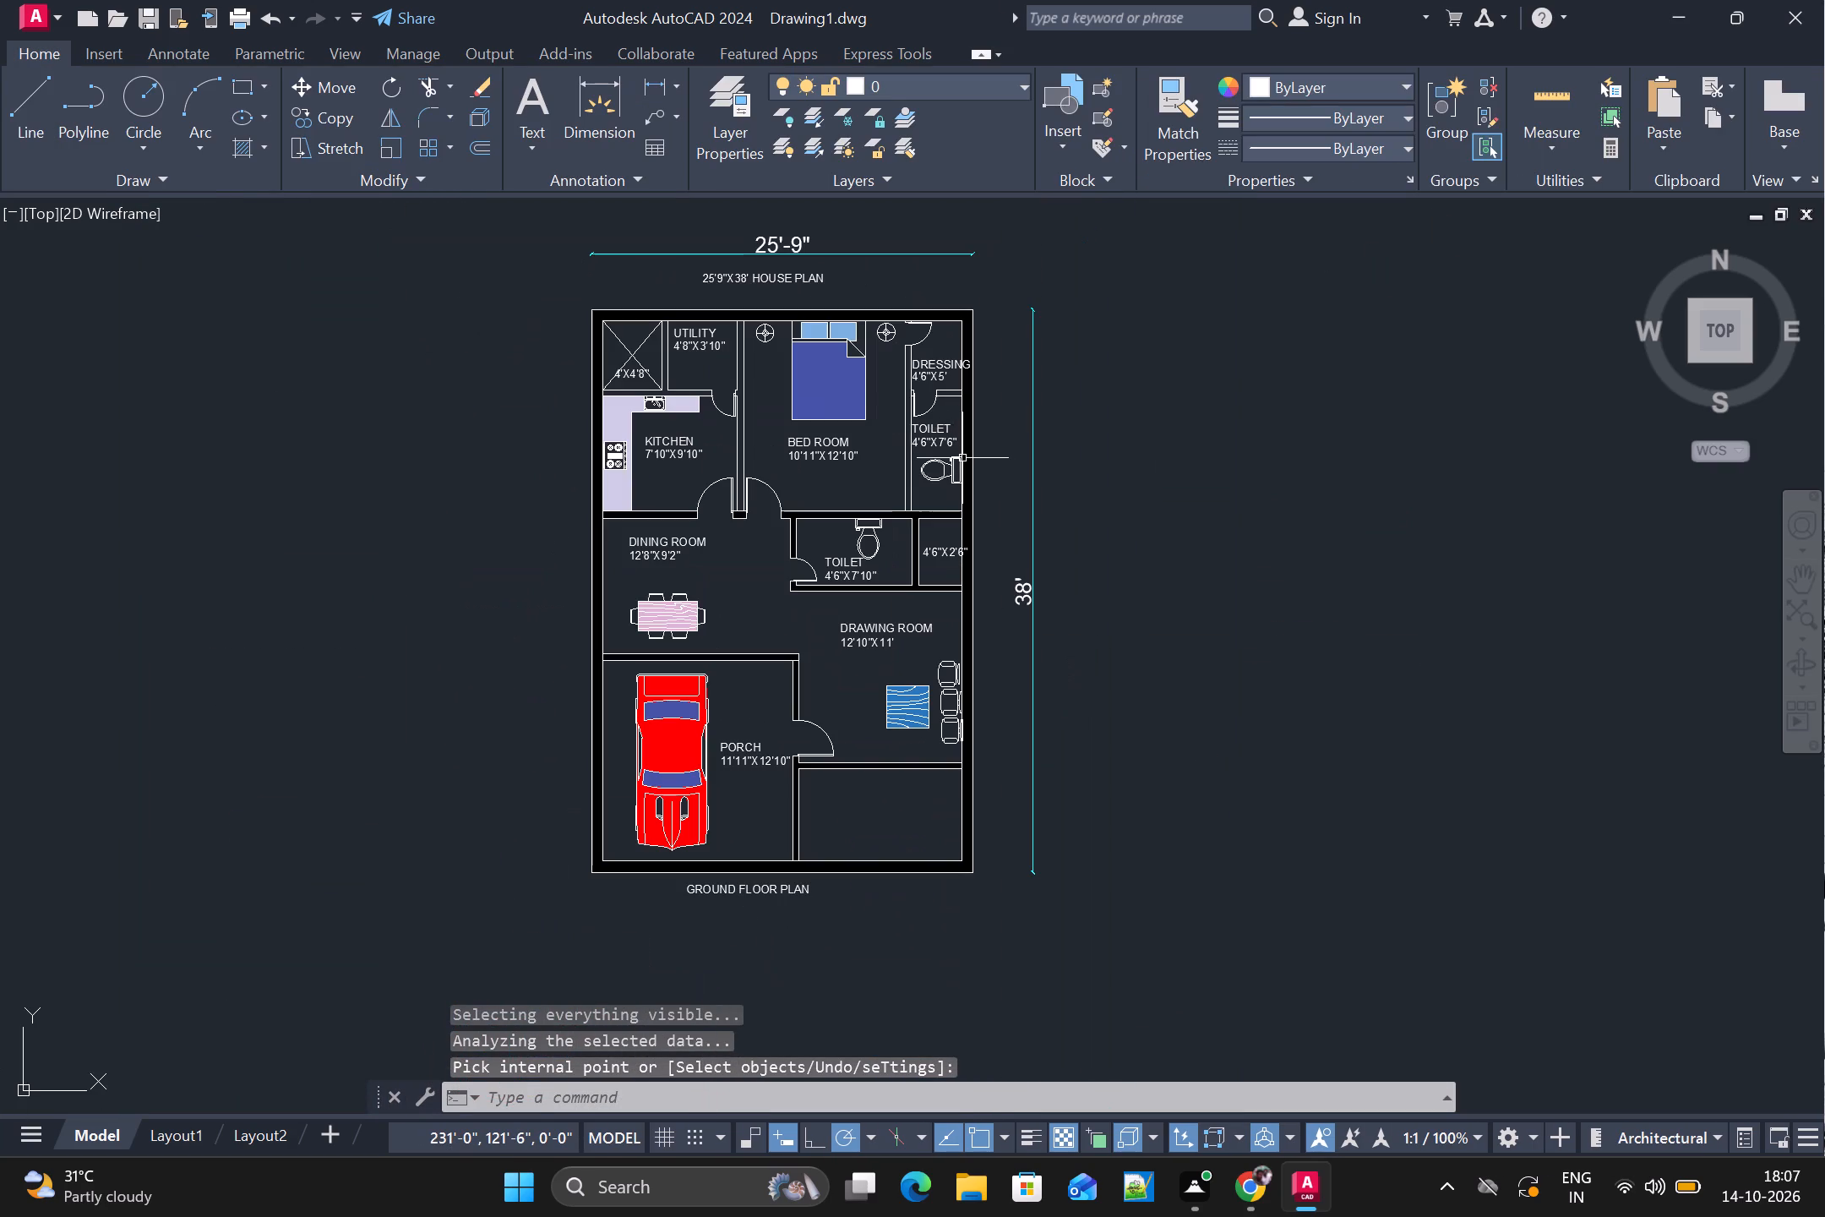
key("h")
key("Return")
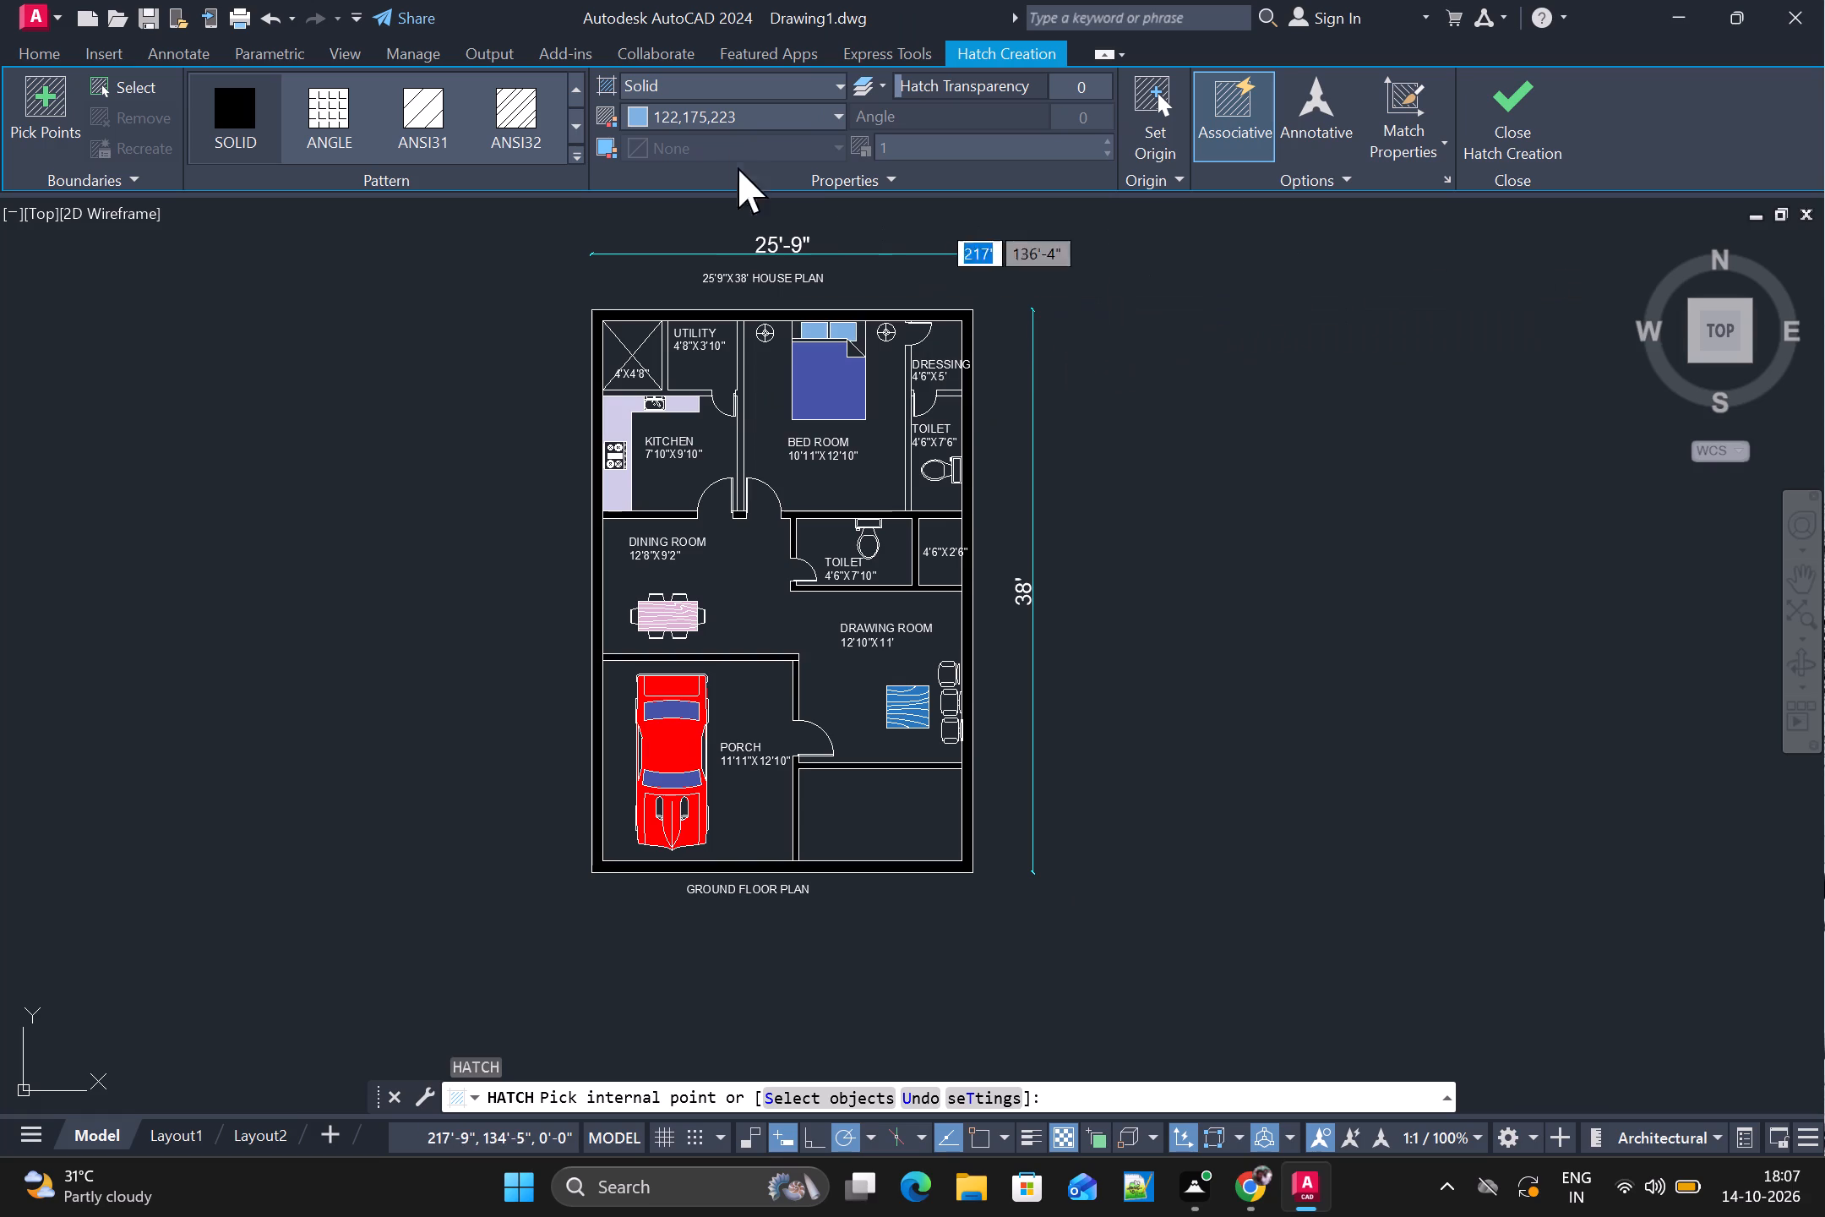
left_click(741, 107)
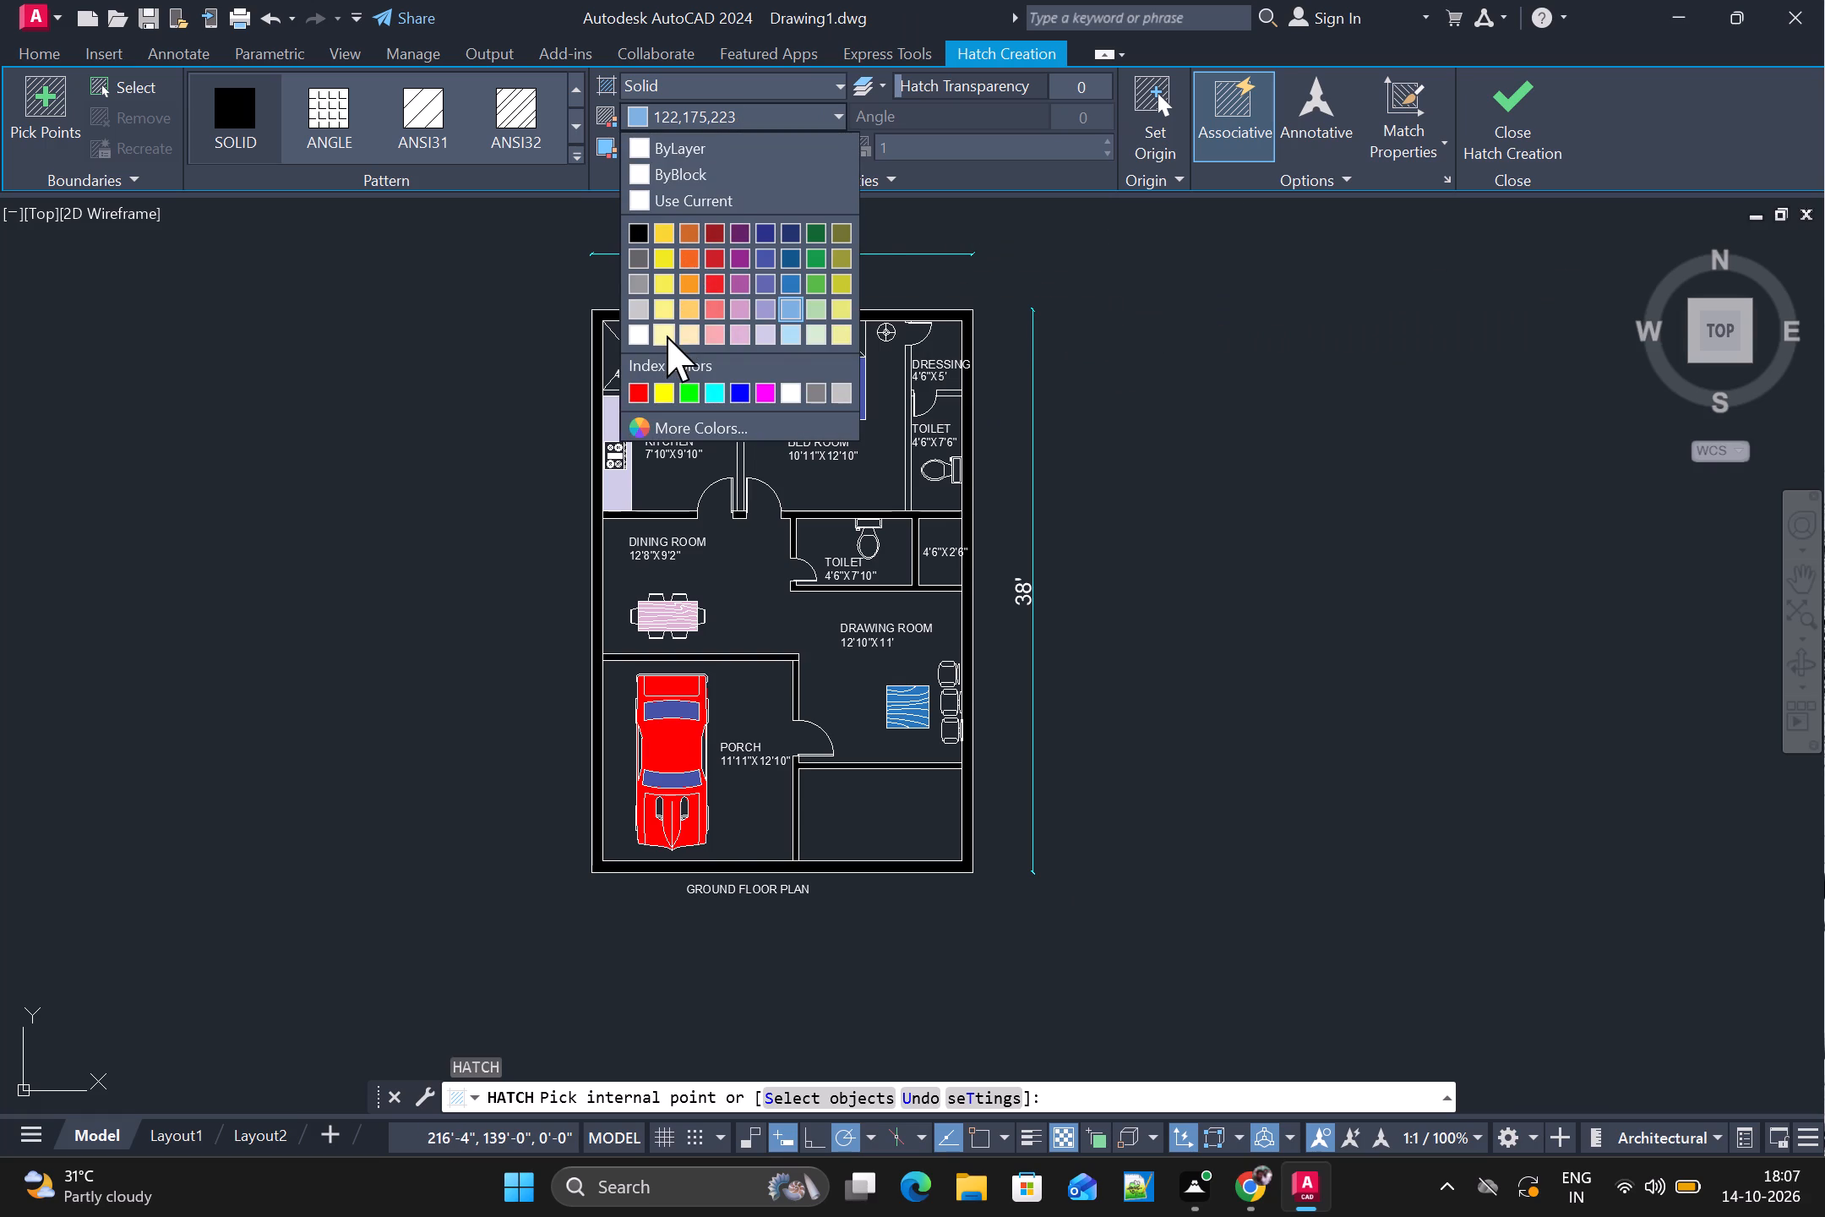
scroll(765, 334, "up", 1)
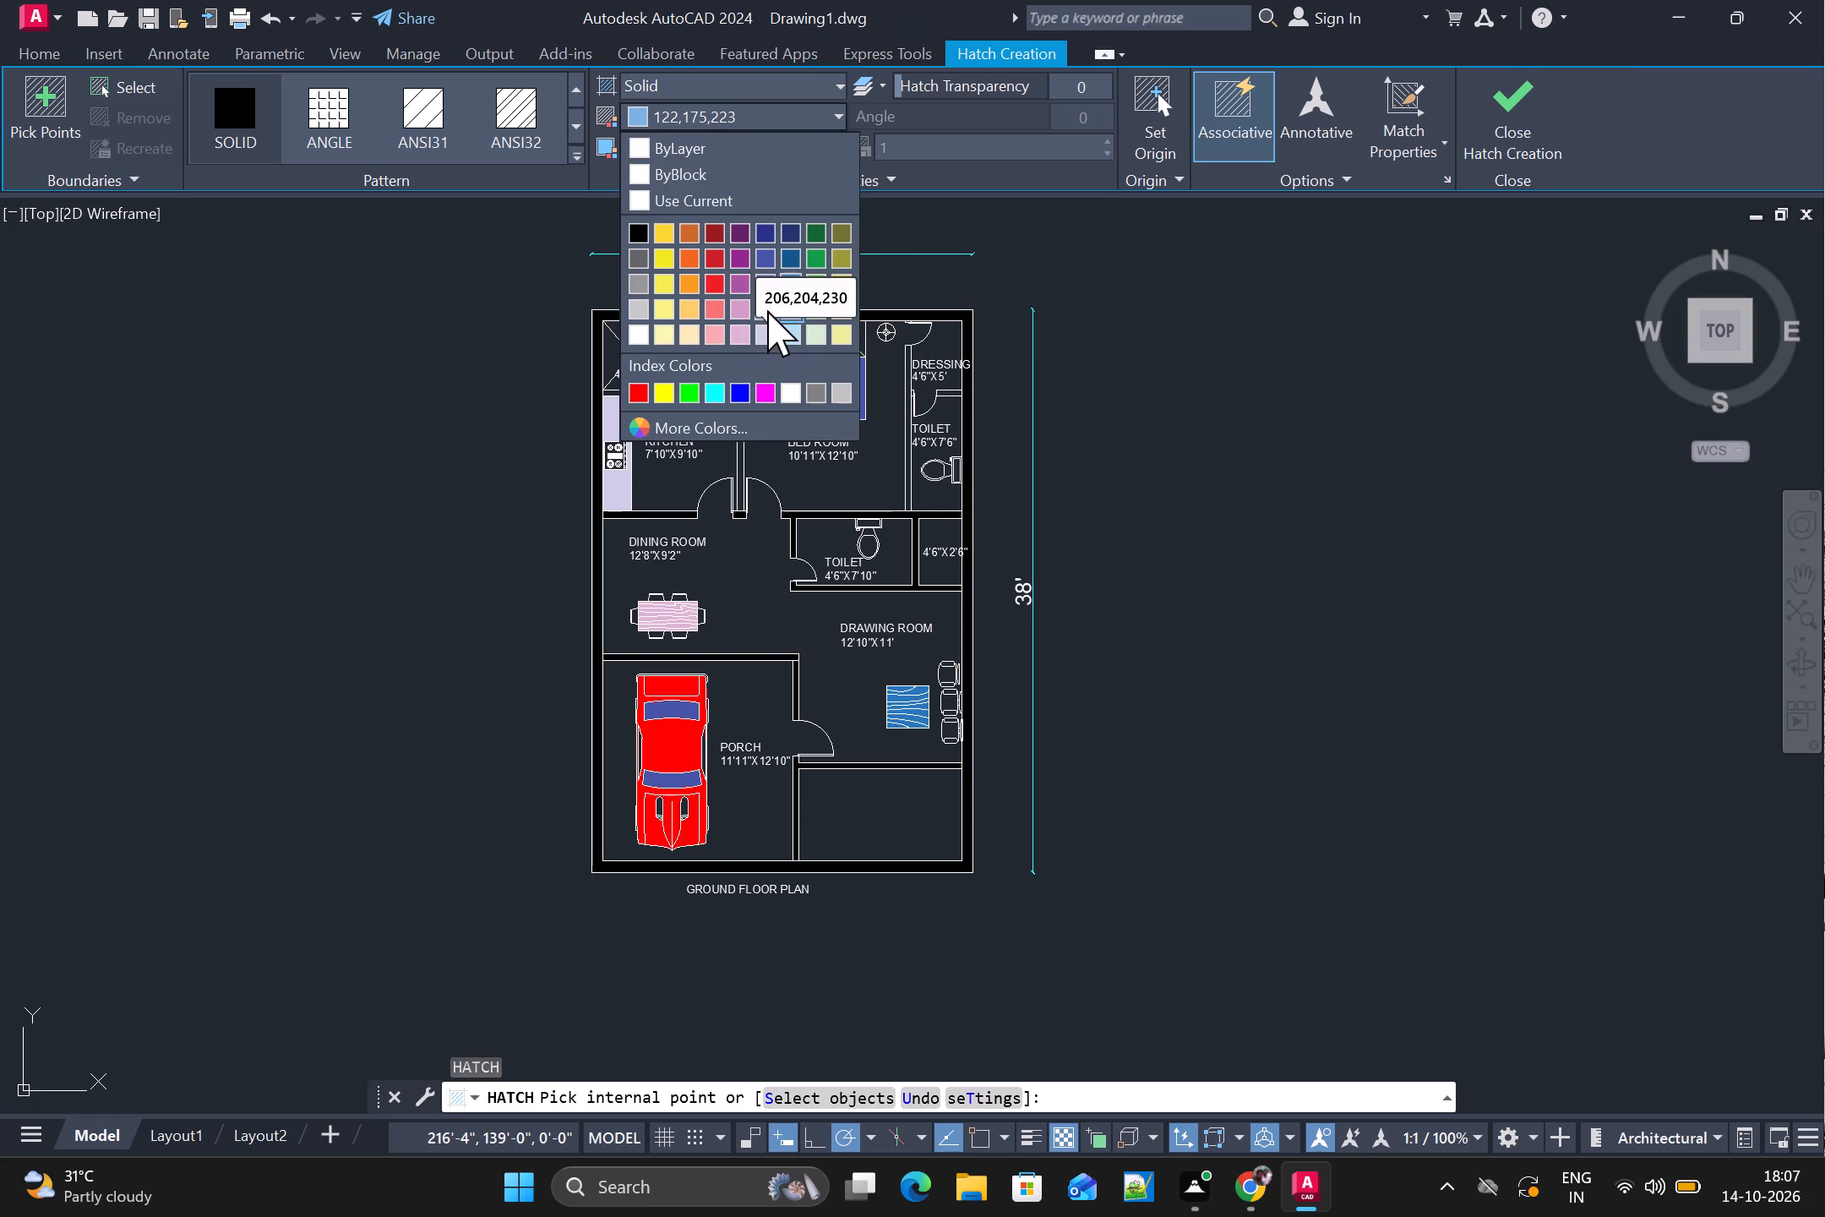
left_click(814, 330)
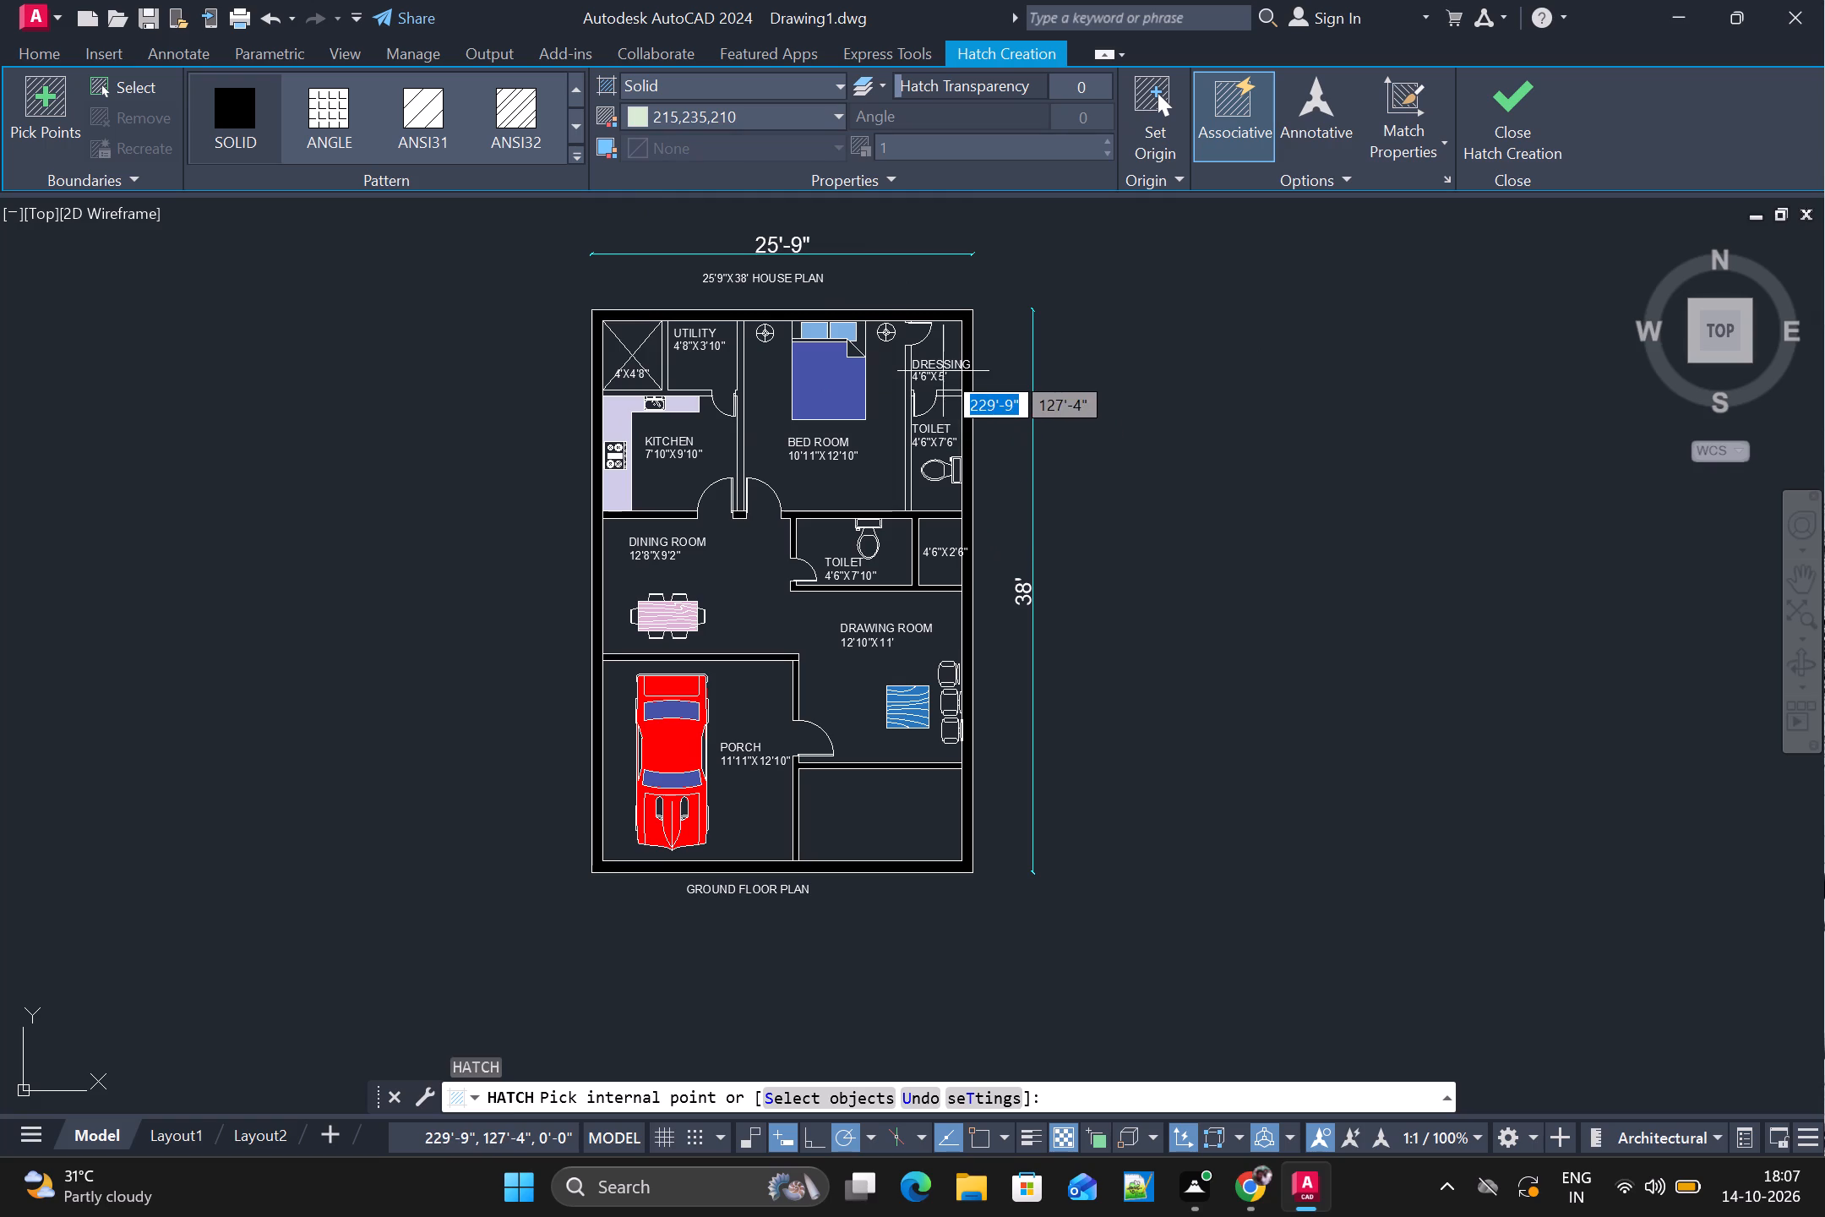
scroll(887, 326, "up", 3)
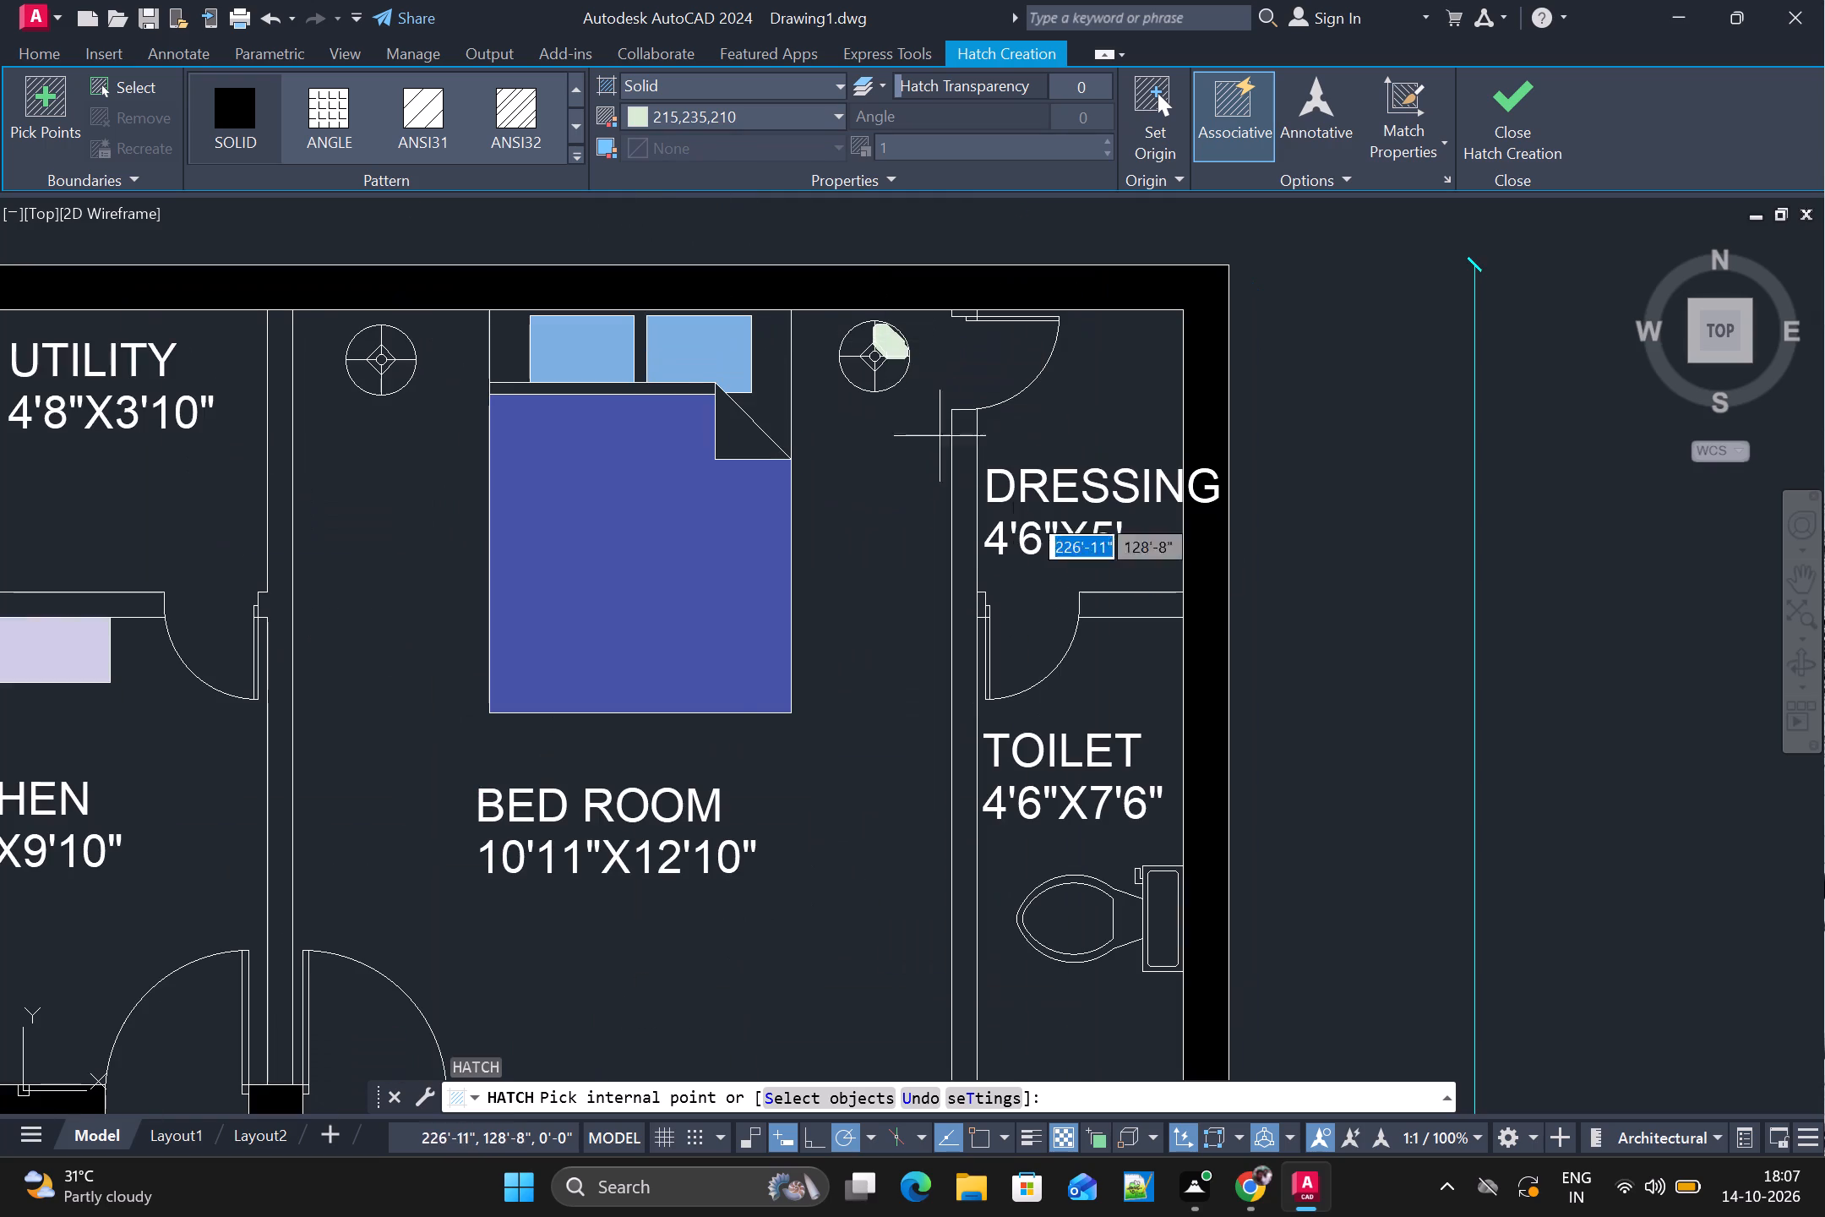
scroll(1132, 577, "down", 2)
scroll(1152, 721, "up", 2)
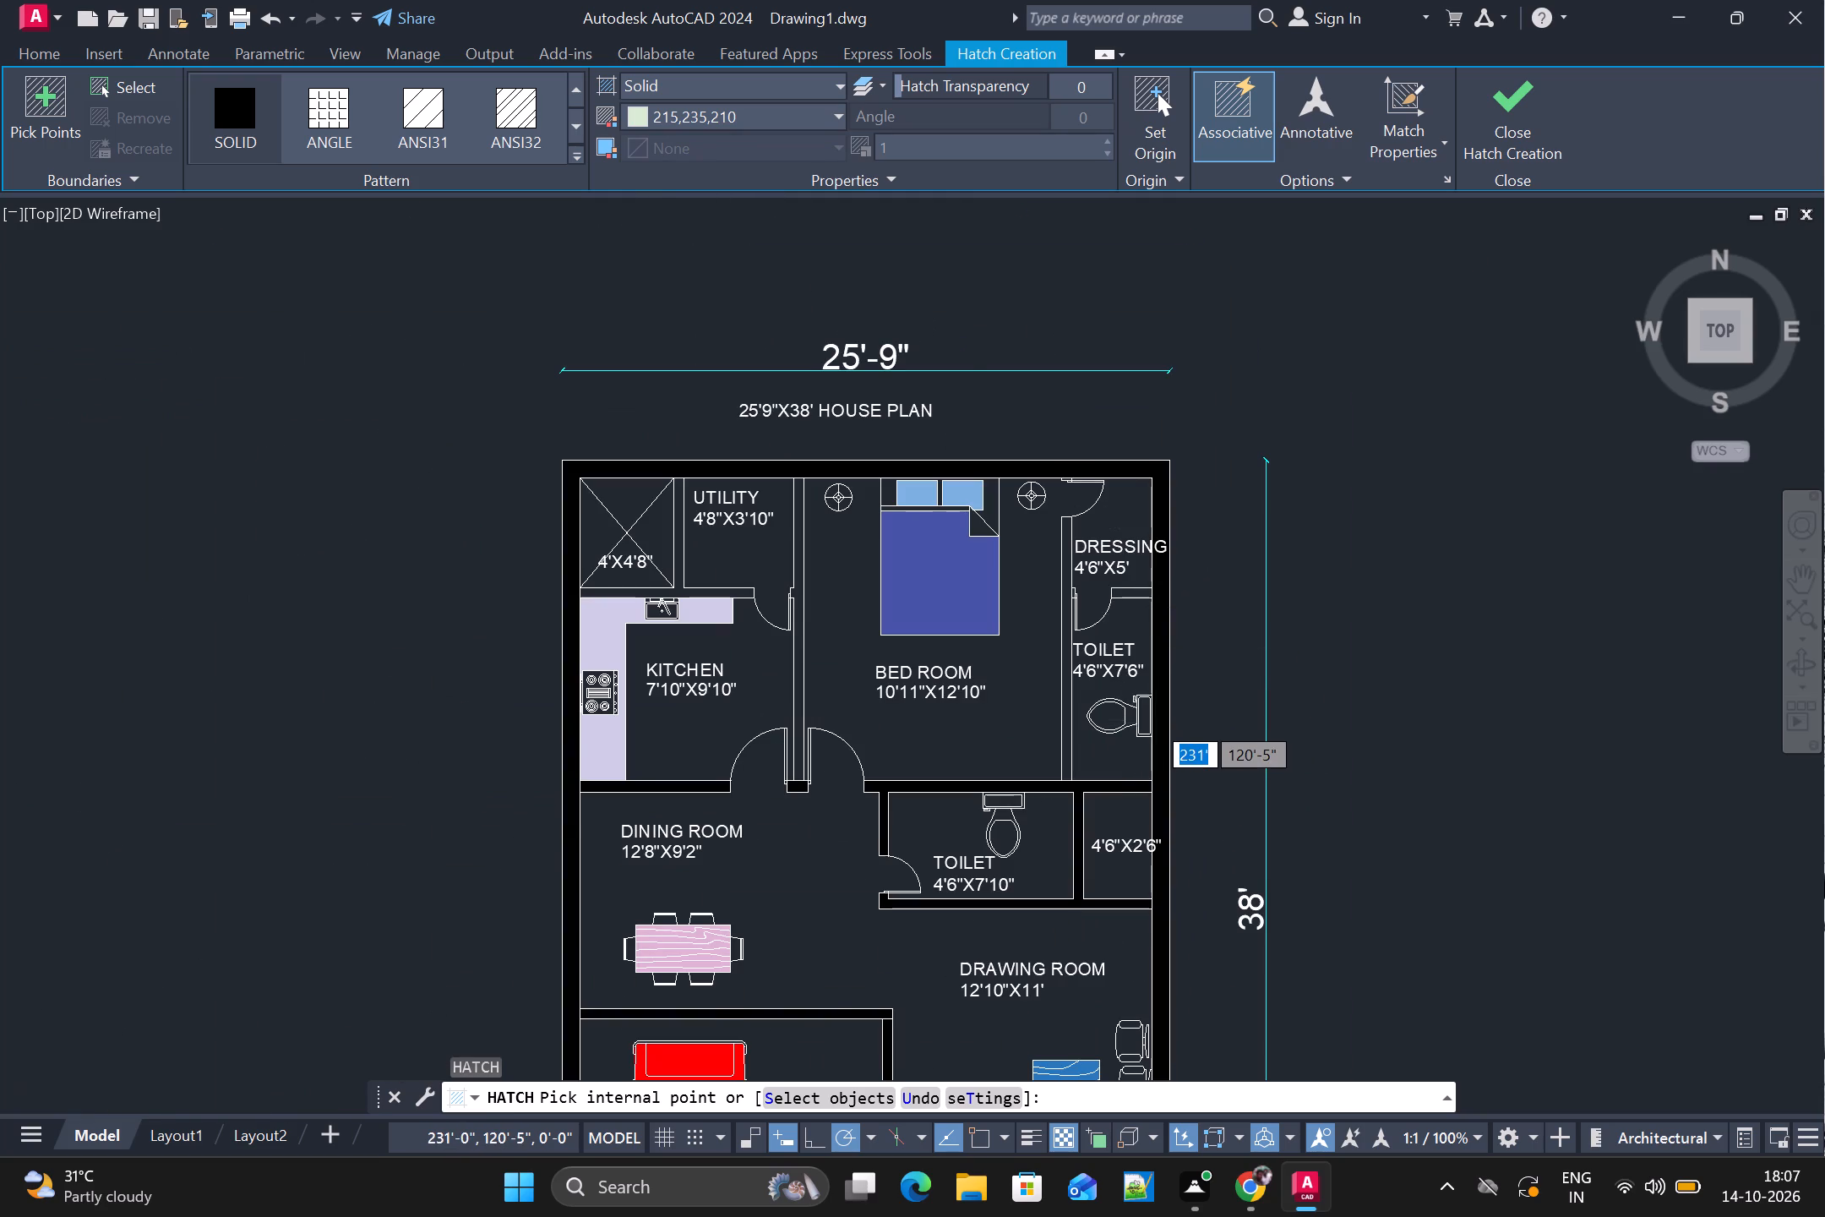
left_click(1140, 721)
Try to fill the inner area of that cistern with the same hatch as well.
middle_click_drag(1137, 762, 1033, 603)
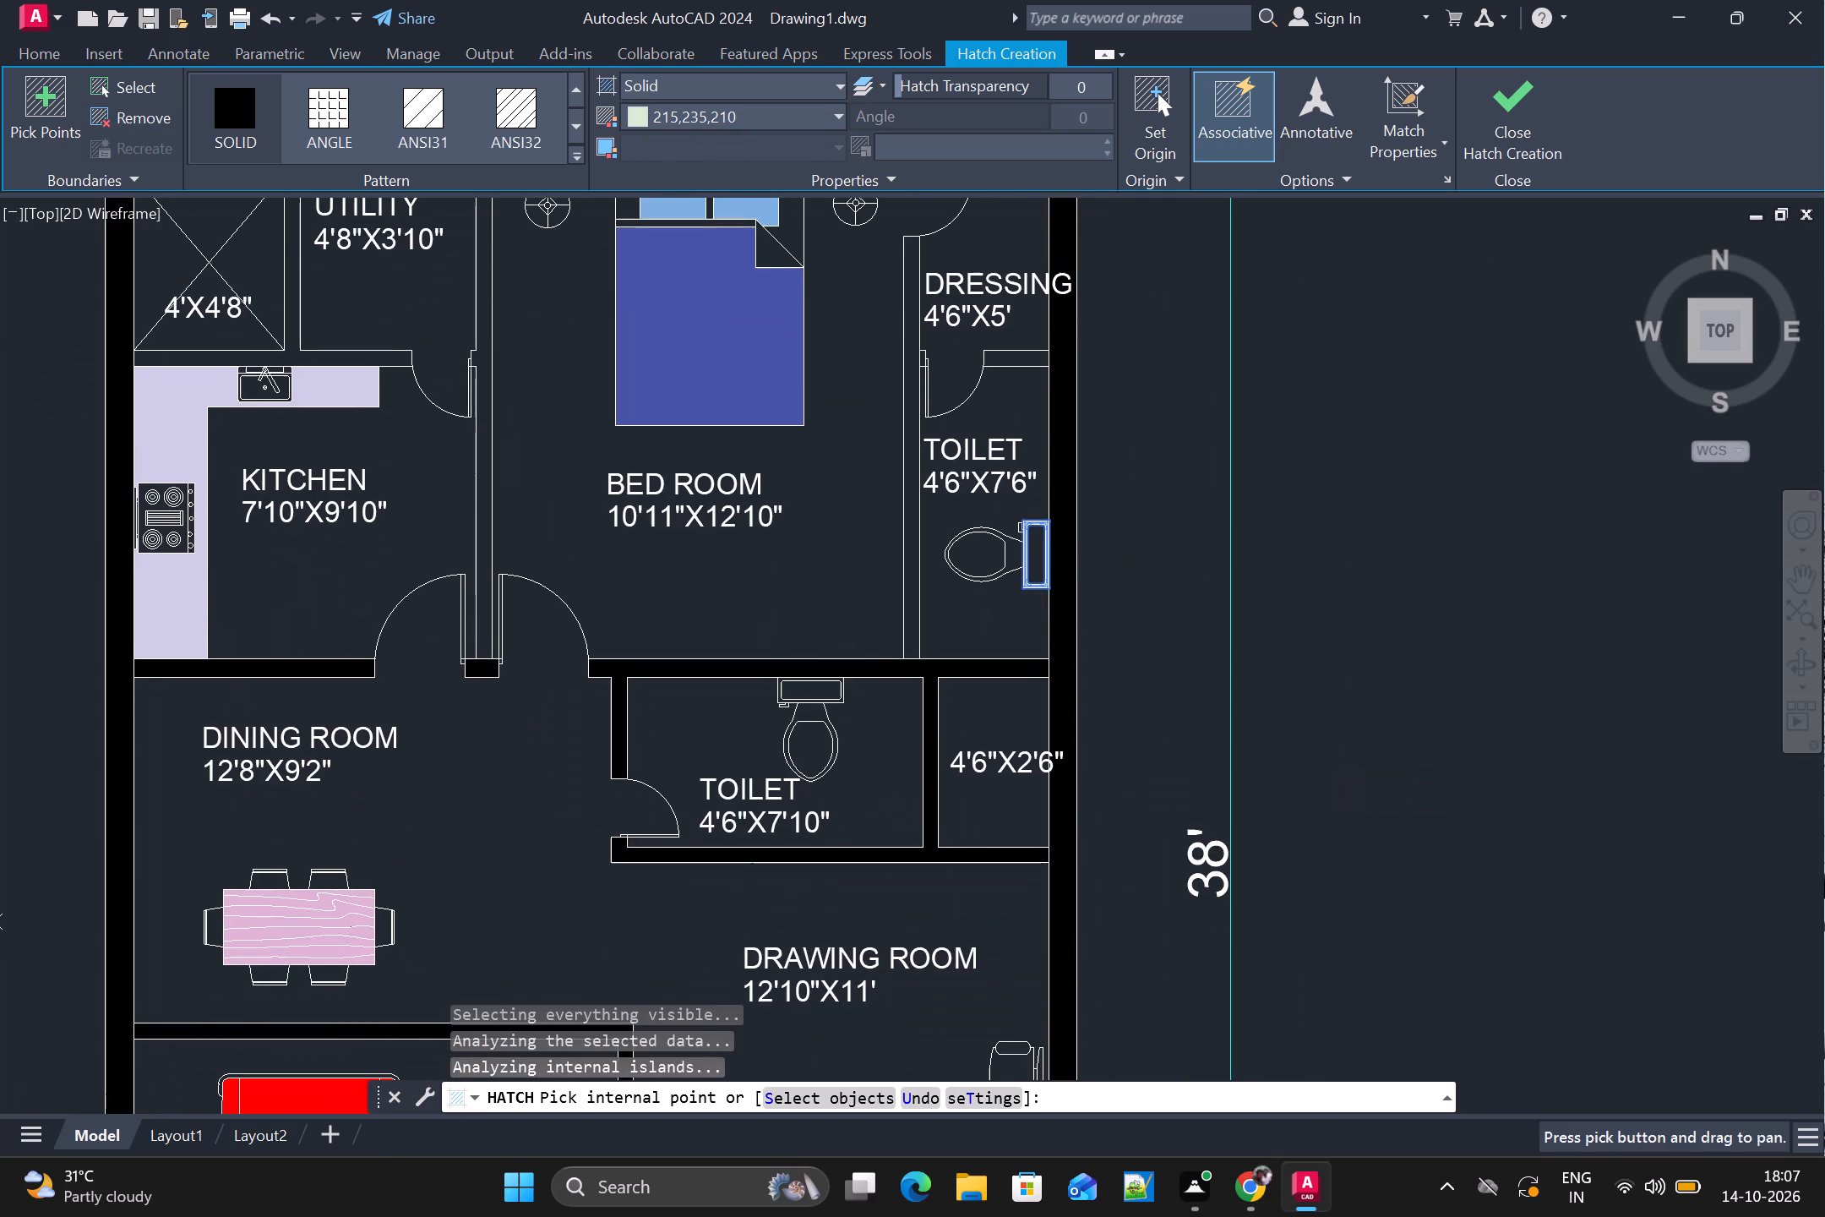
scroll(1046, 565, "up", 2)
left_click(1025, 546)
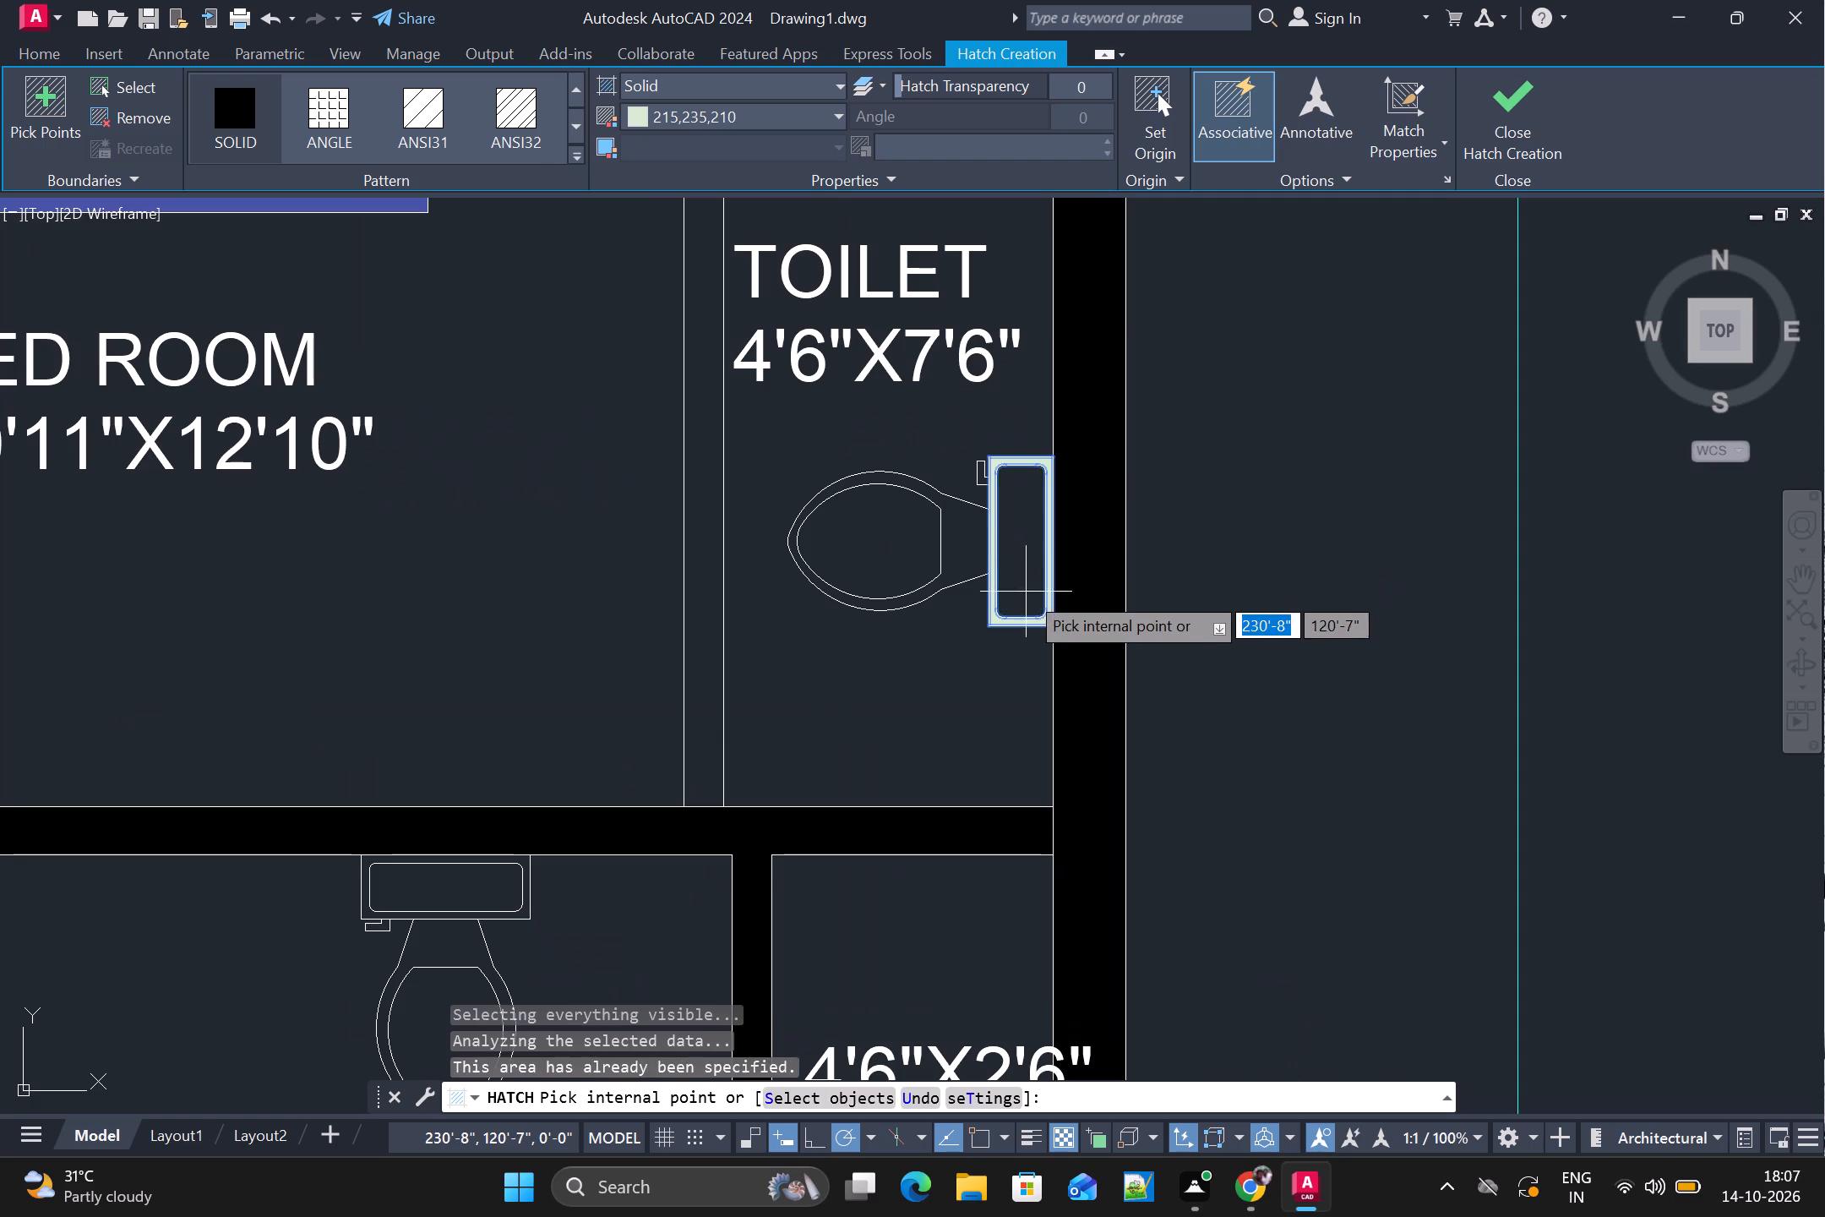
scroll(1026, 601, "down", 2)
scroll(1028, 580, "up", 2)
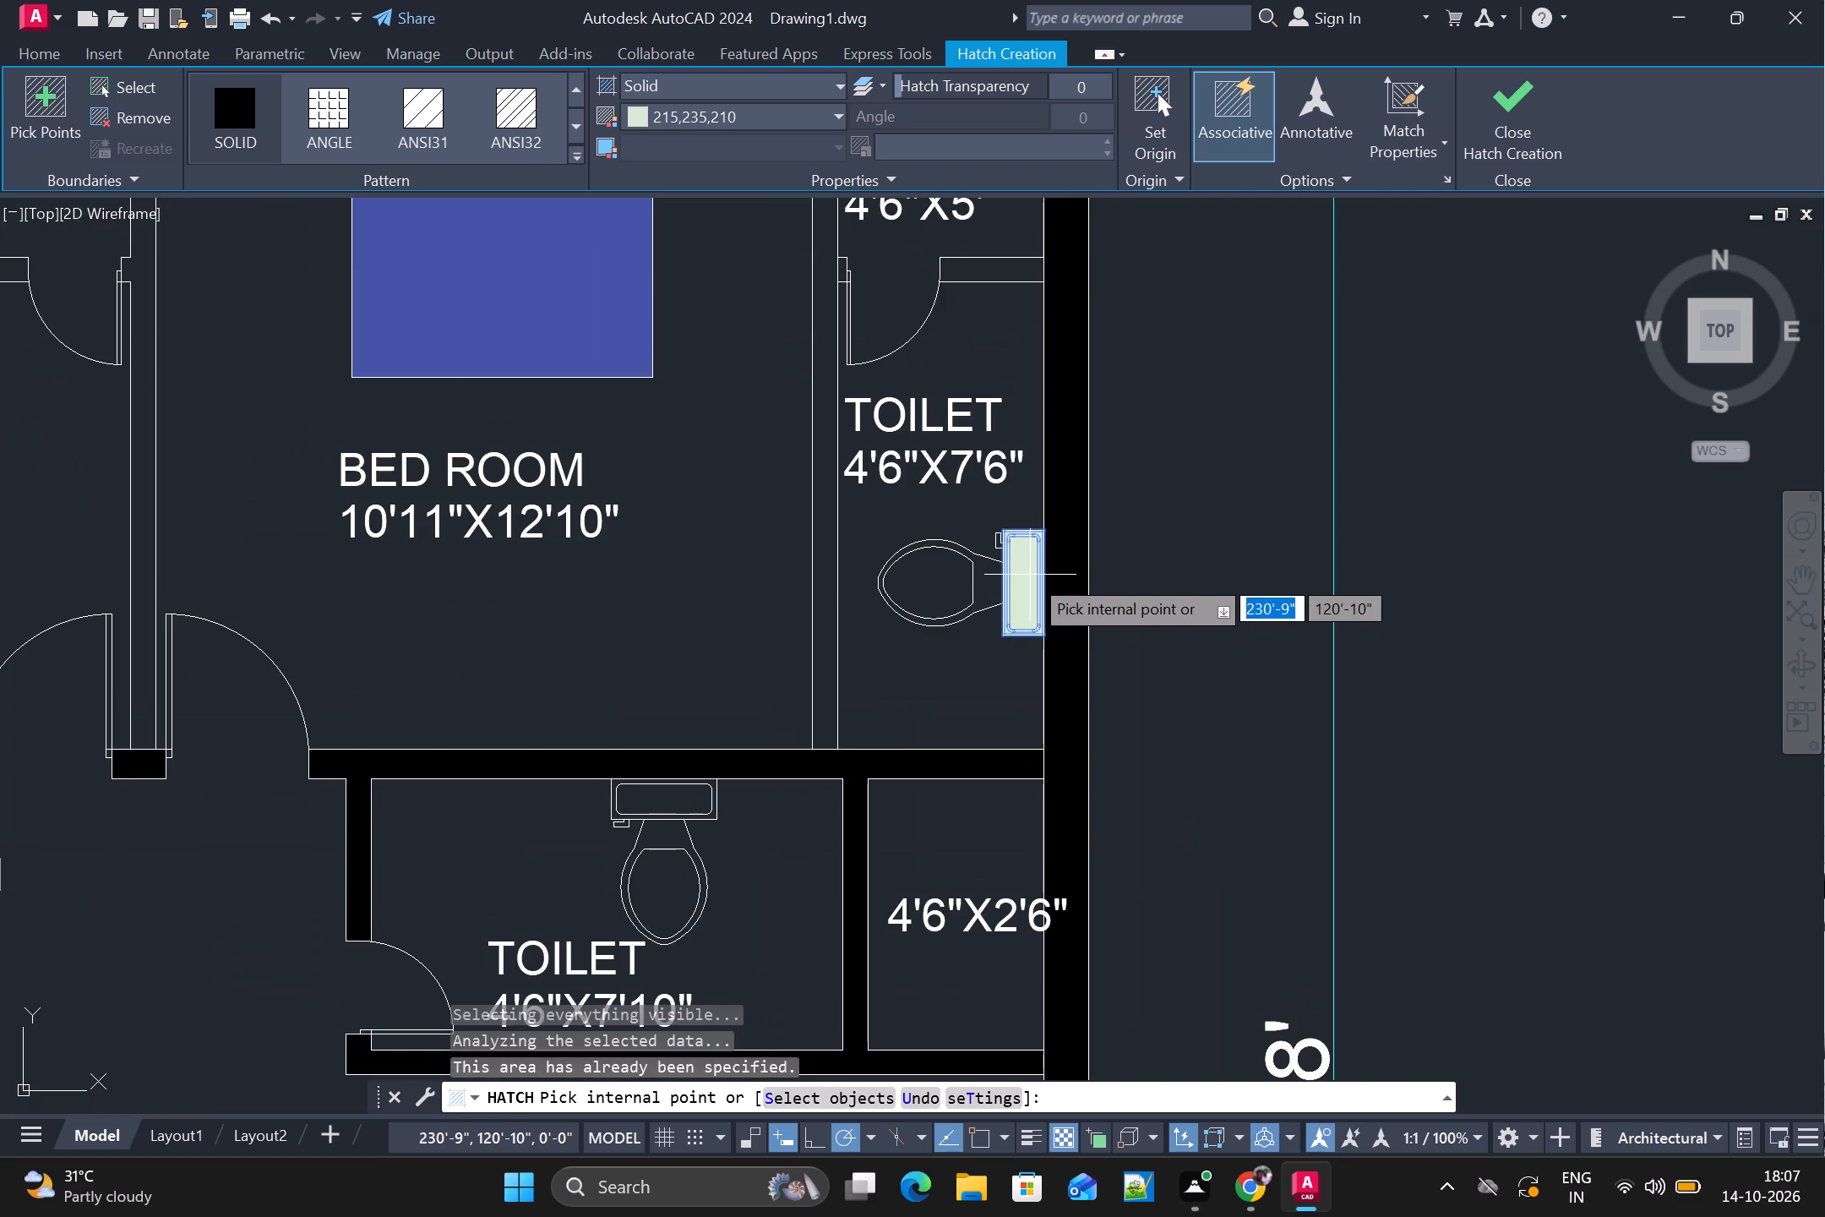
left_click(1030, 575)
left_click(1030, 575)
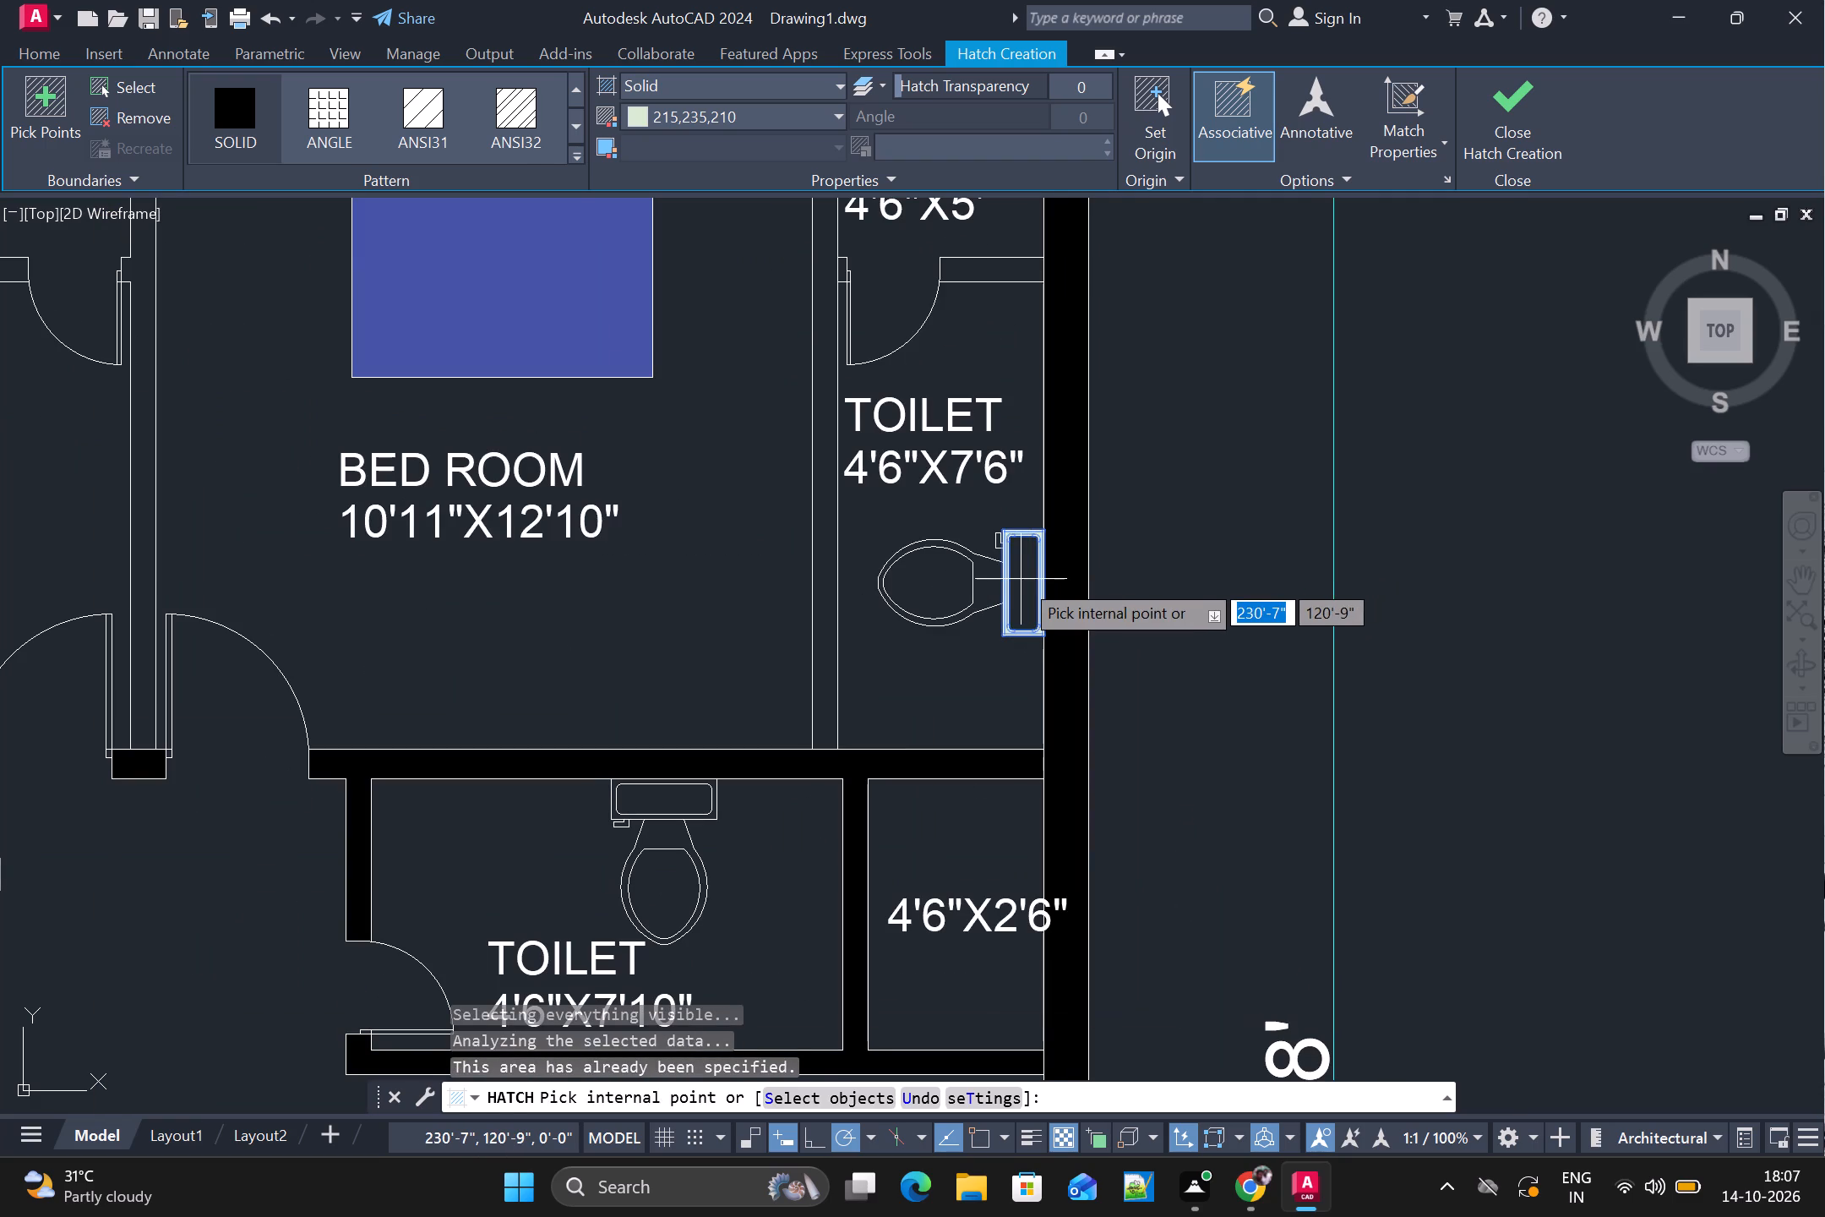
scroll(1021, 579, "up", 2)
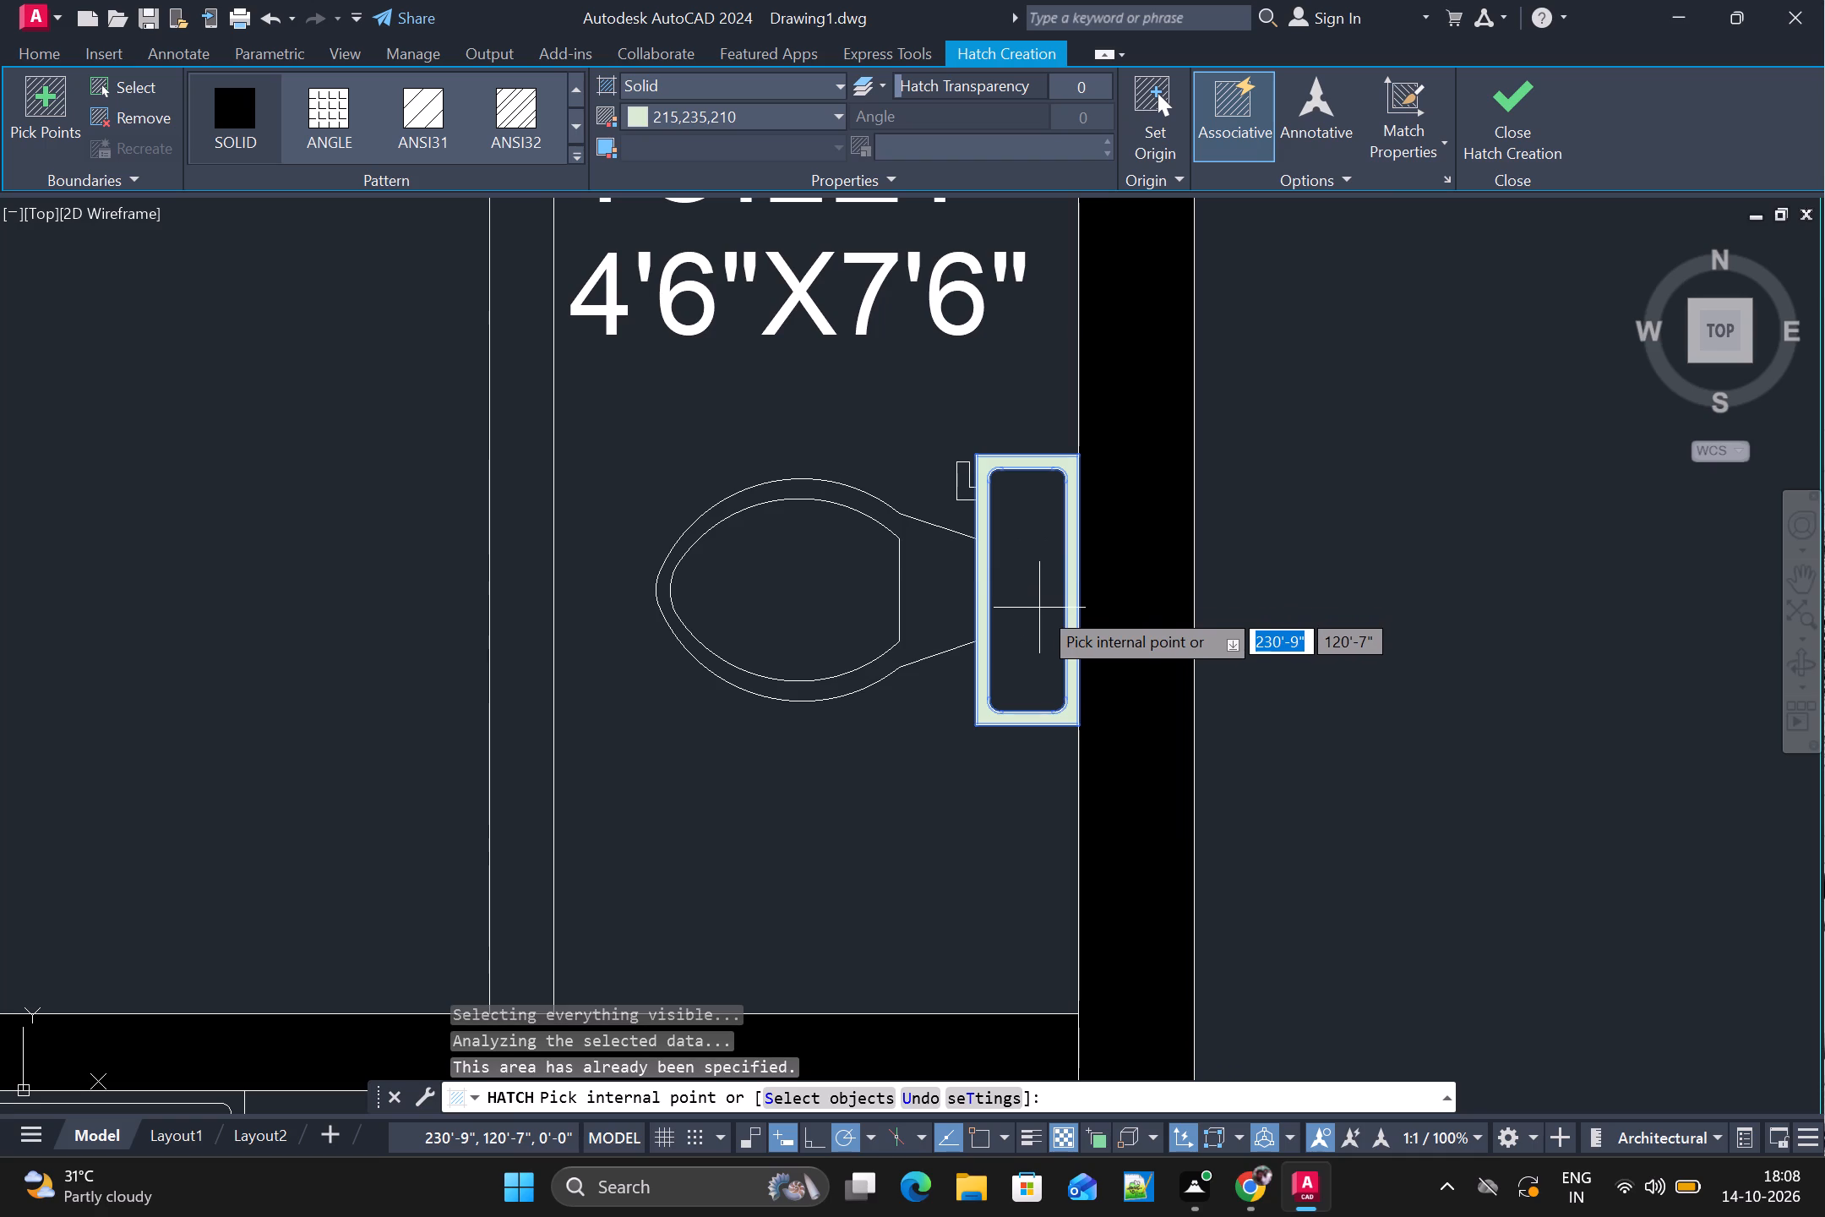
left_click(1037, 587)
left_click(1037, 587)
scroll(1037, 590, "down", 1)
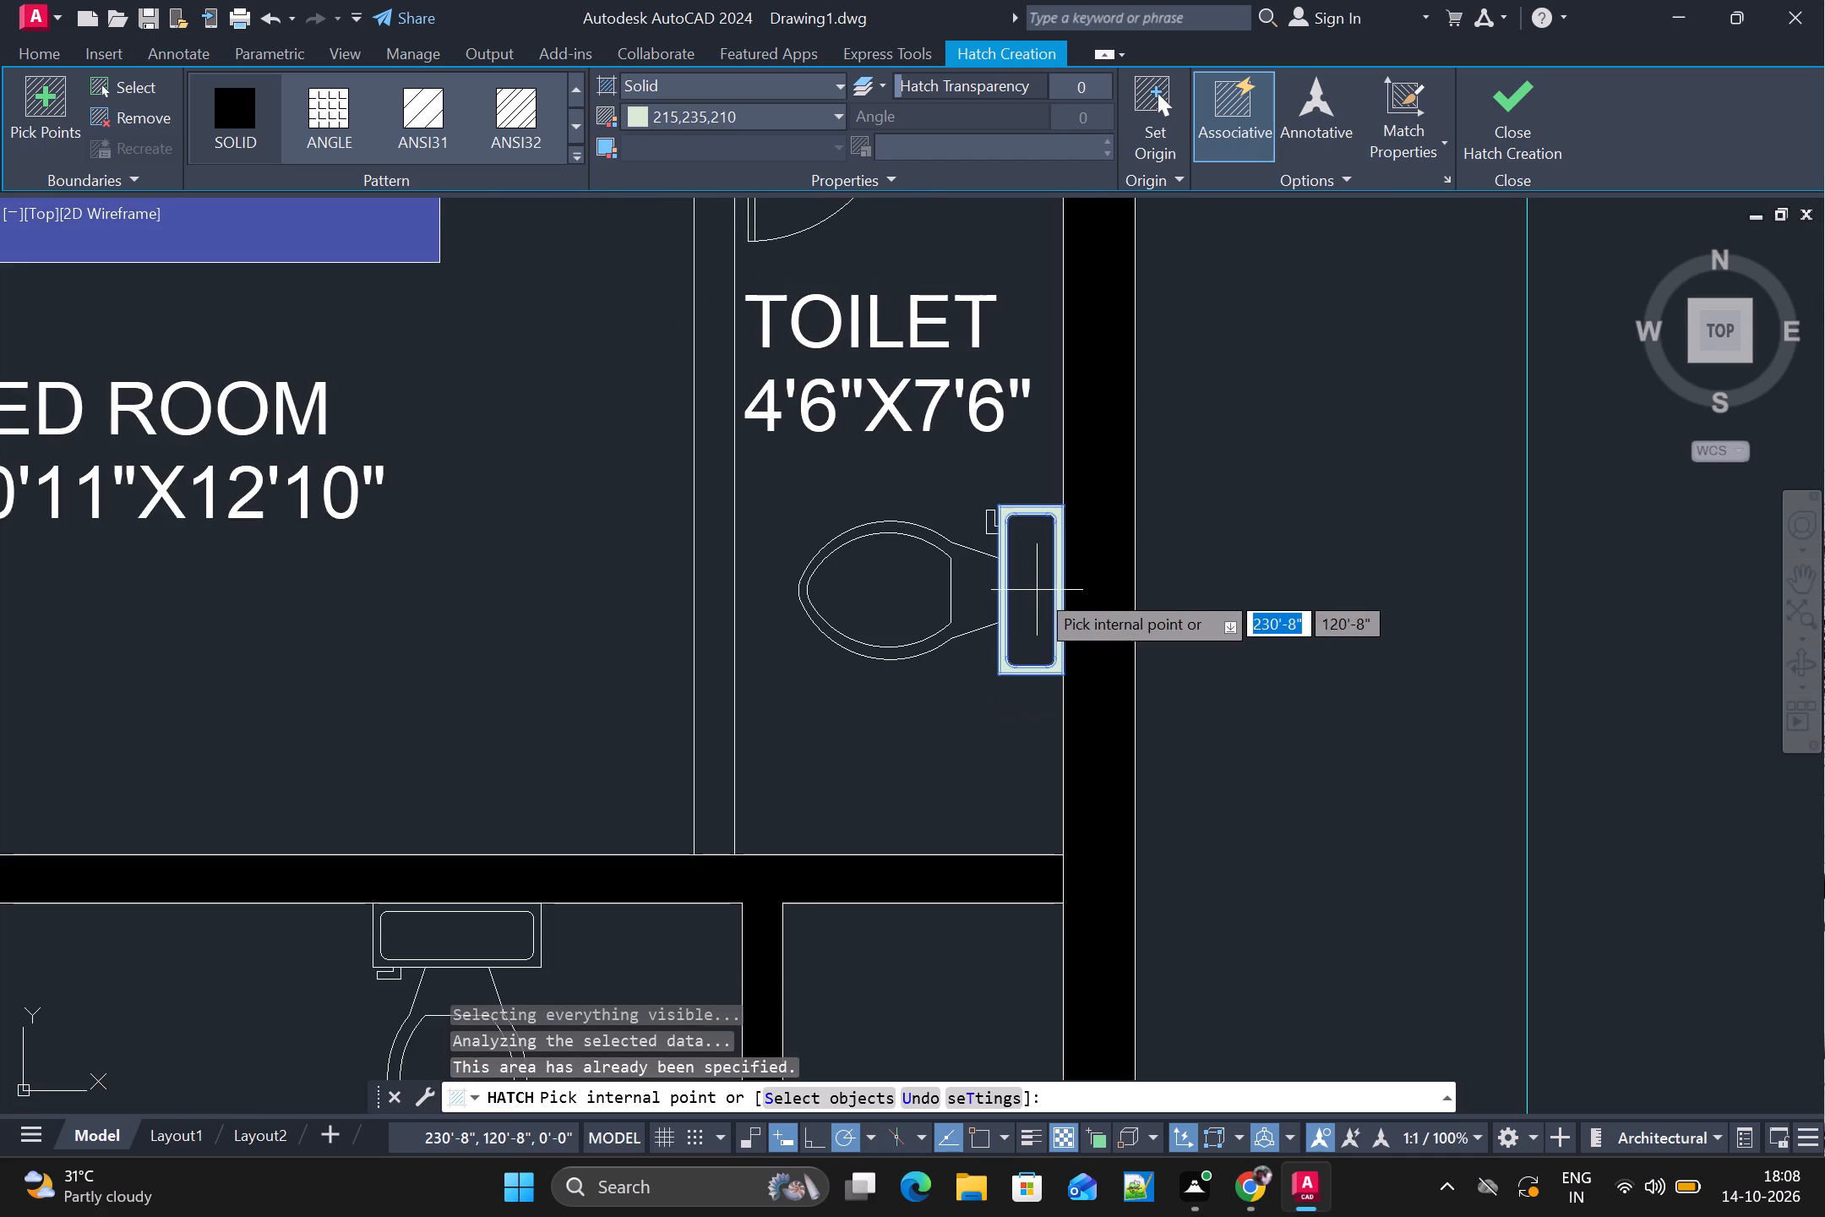
Apply the 215,235,210 hatch to the toilet cistern in the 4'6"X7'10" toilet.
scroll(1030, 650, "down", 3)
middle_click_drag(1041, 806, 1042, 581)
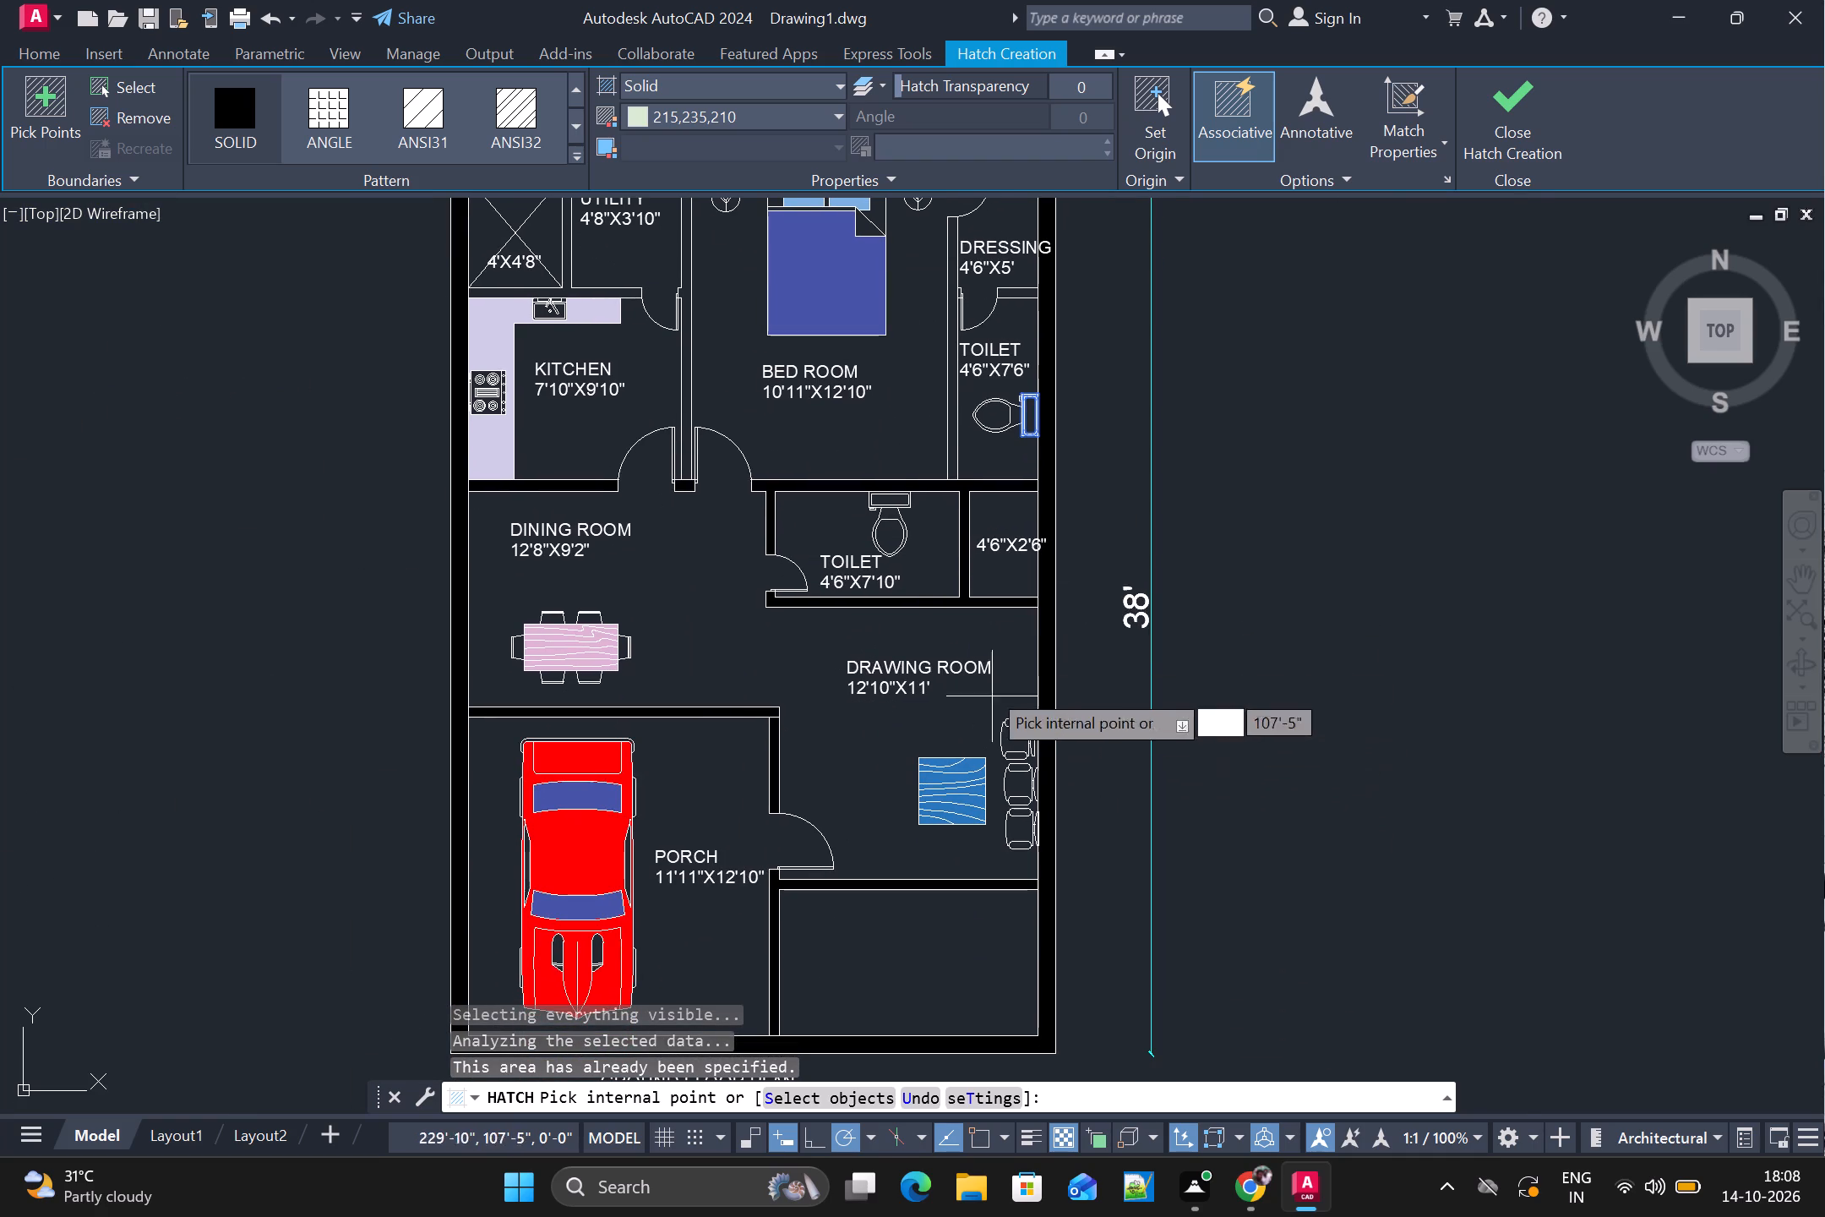
scroll(898, 523, "up", 2)
left_click(874, 474)
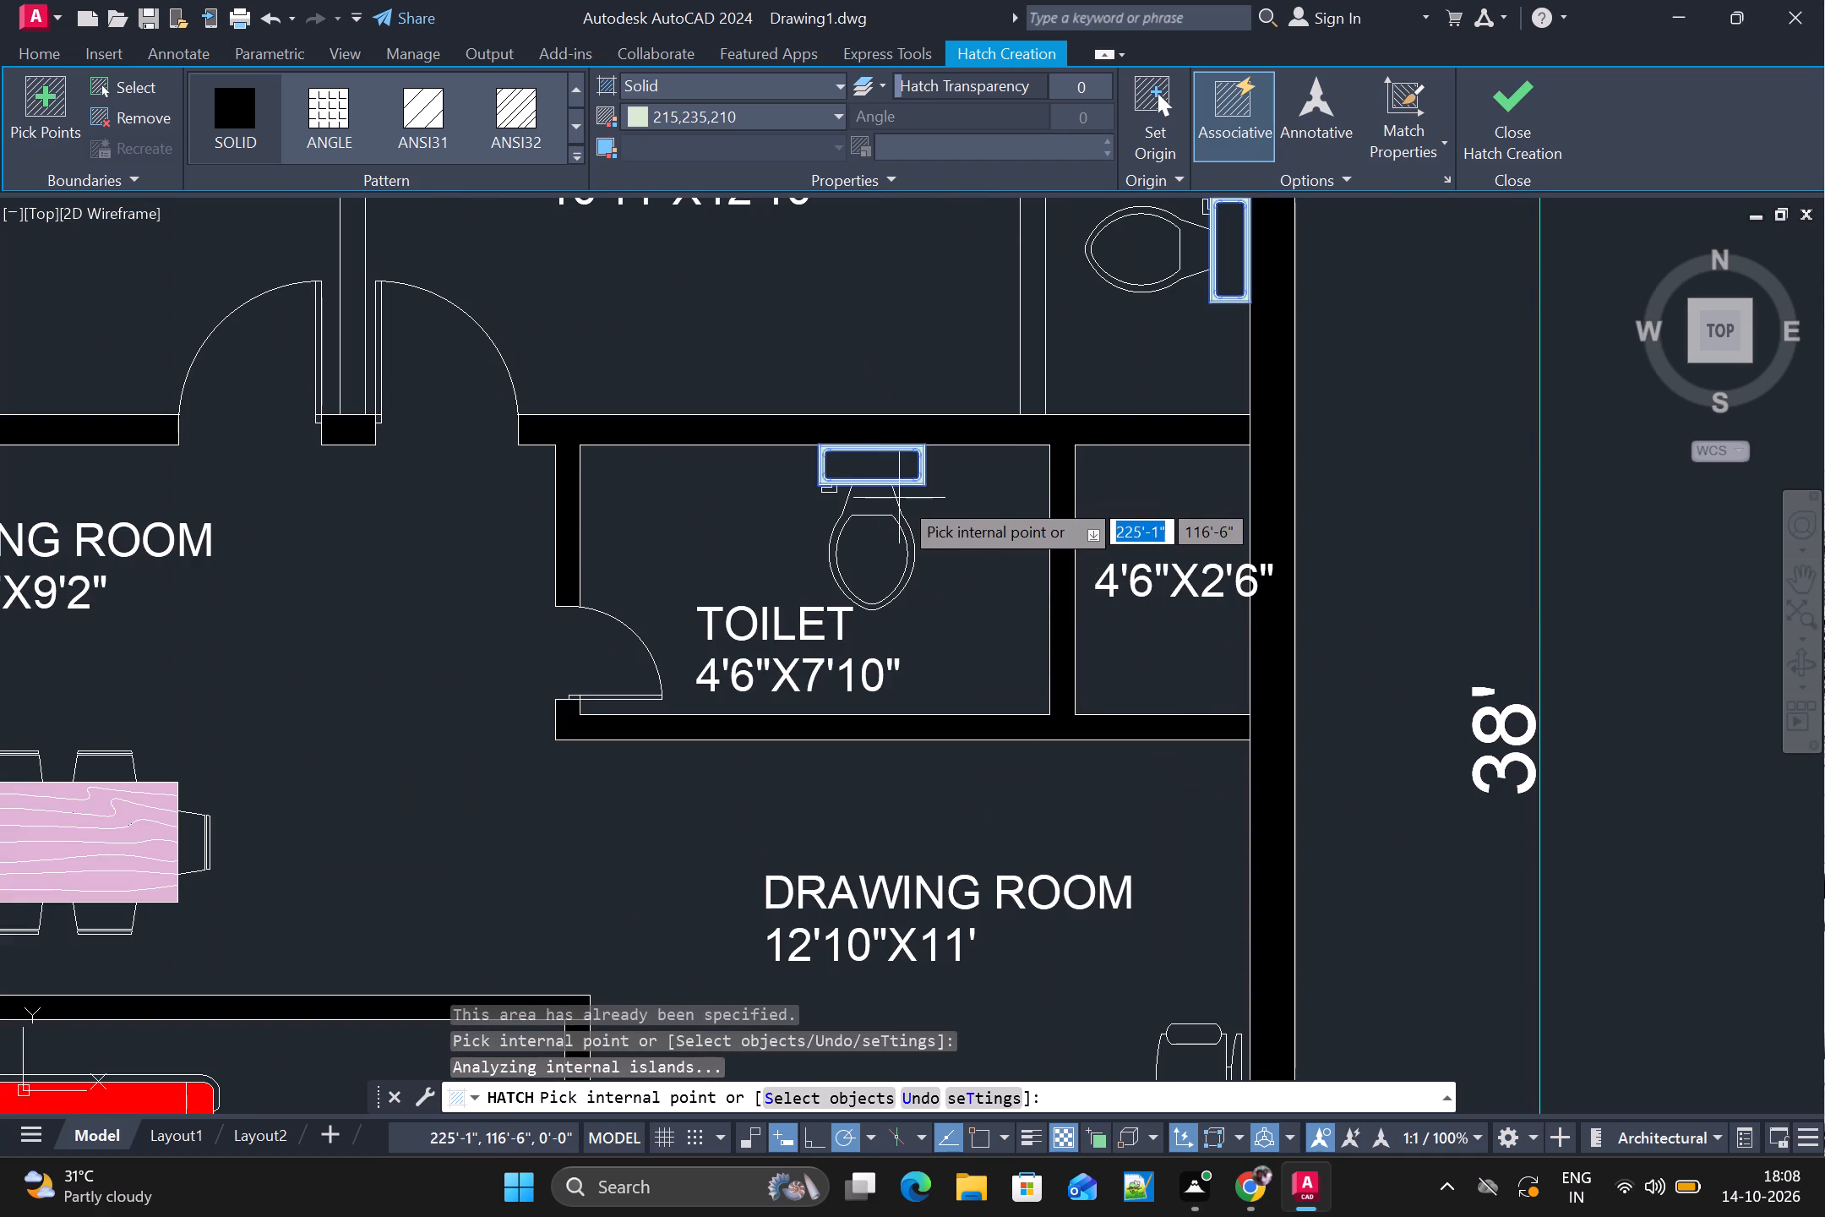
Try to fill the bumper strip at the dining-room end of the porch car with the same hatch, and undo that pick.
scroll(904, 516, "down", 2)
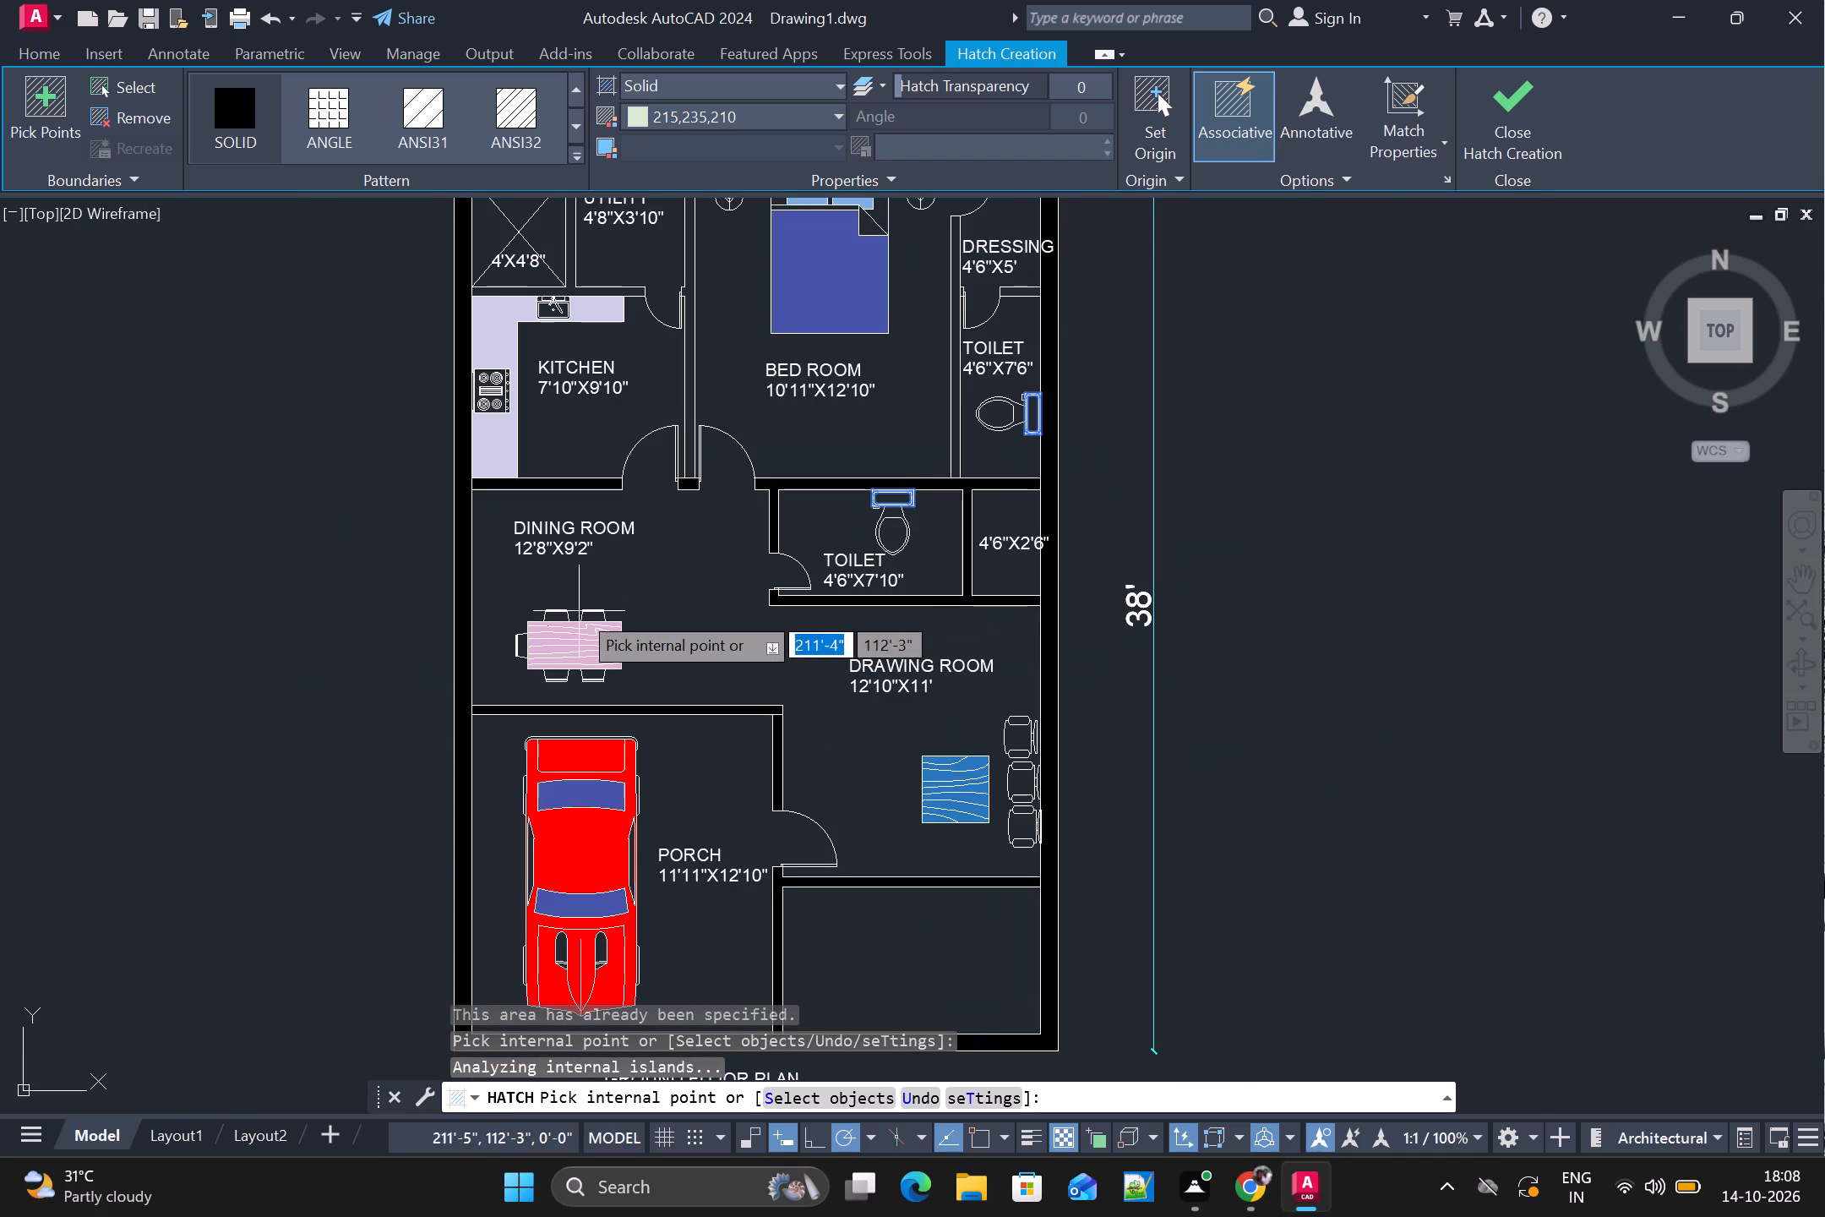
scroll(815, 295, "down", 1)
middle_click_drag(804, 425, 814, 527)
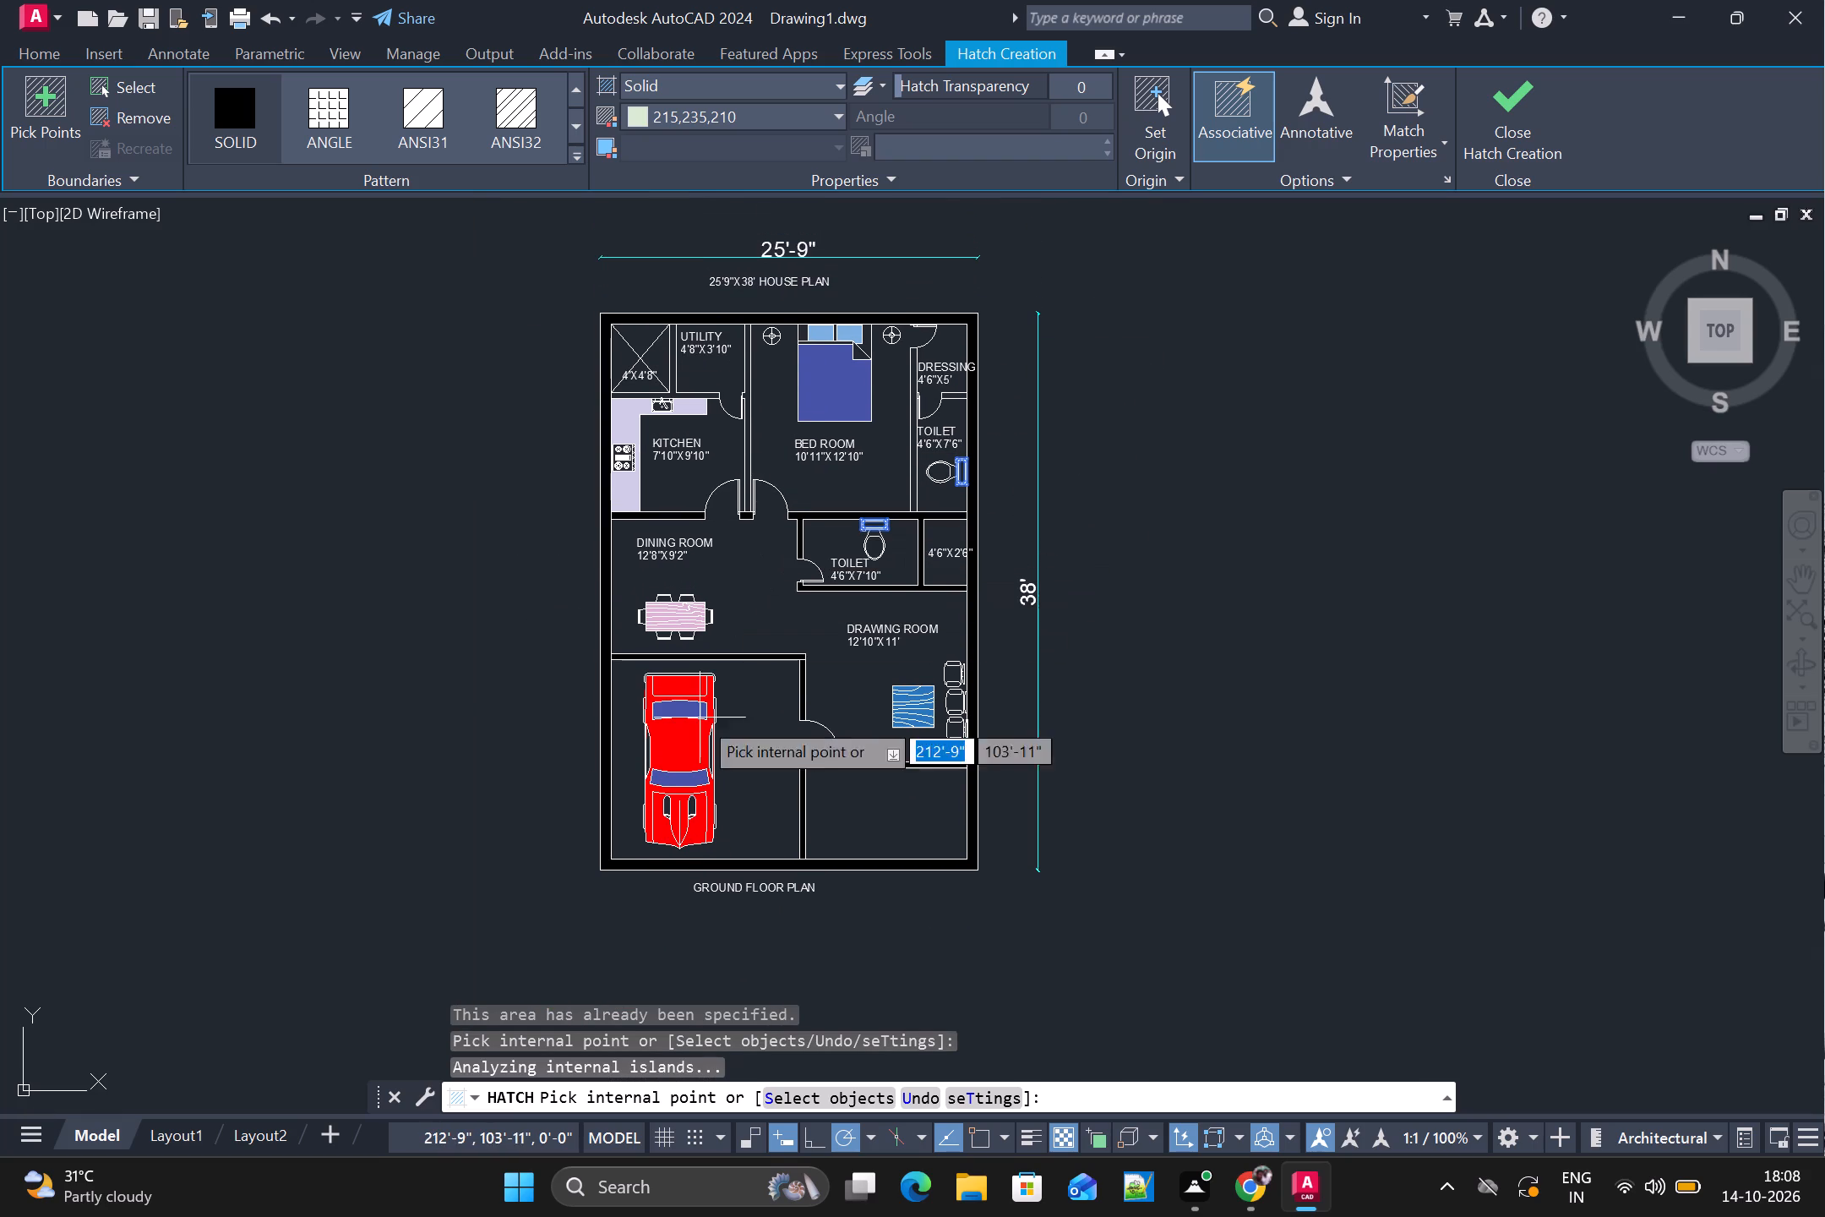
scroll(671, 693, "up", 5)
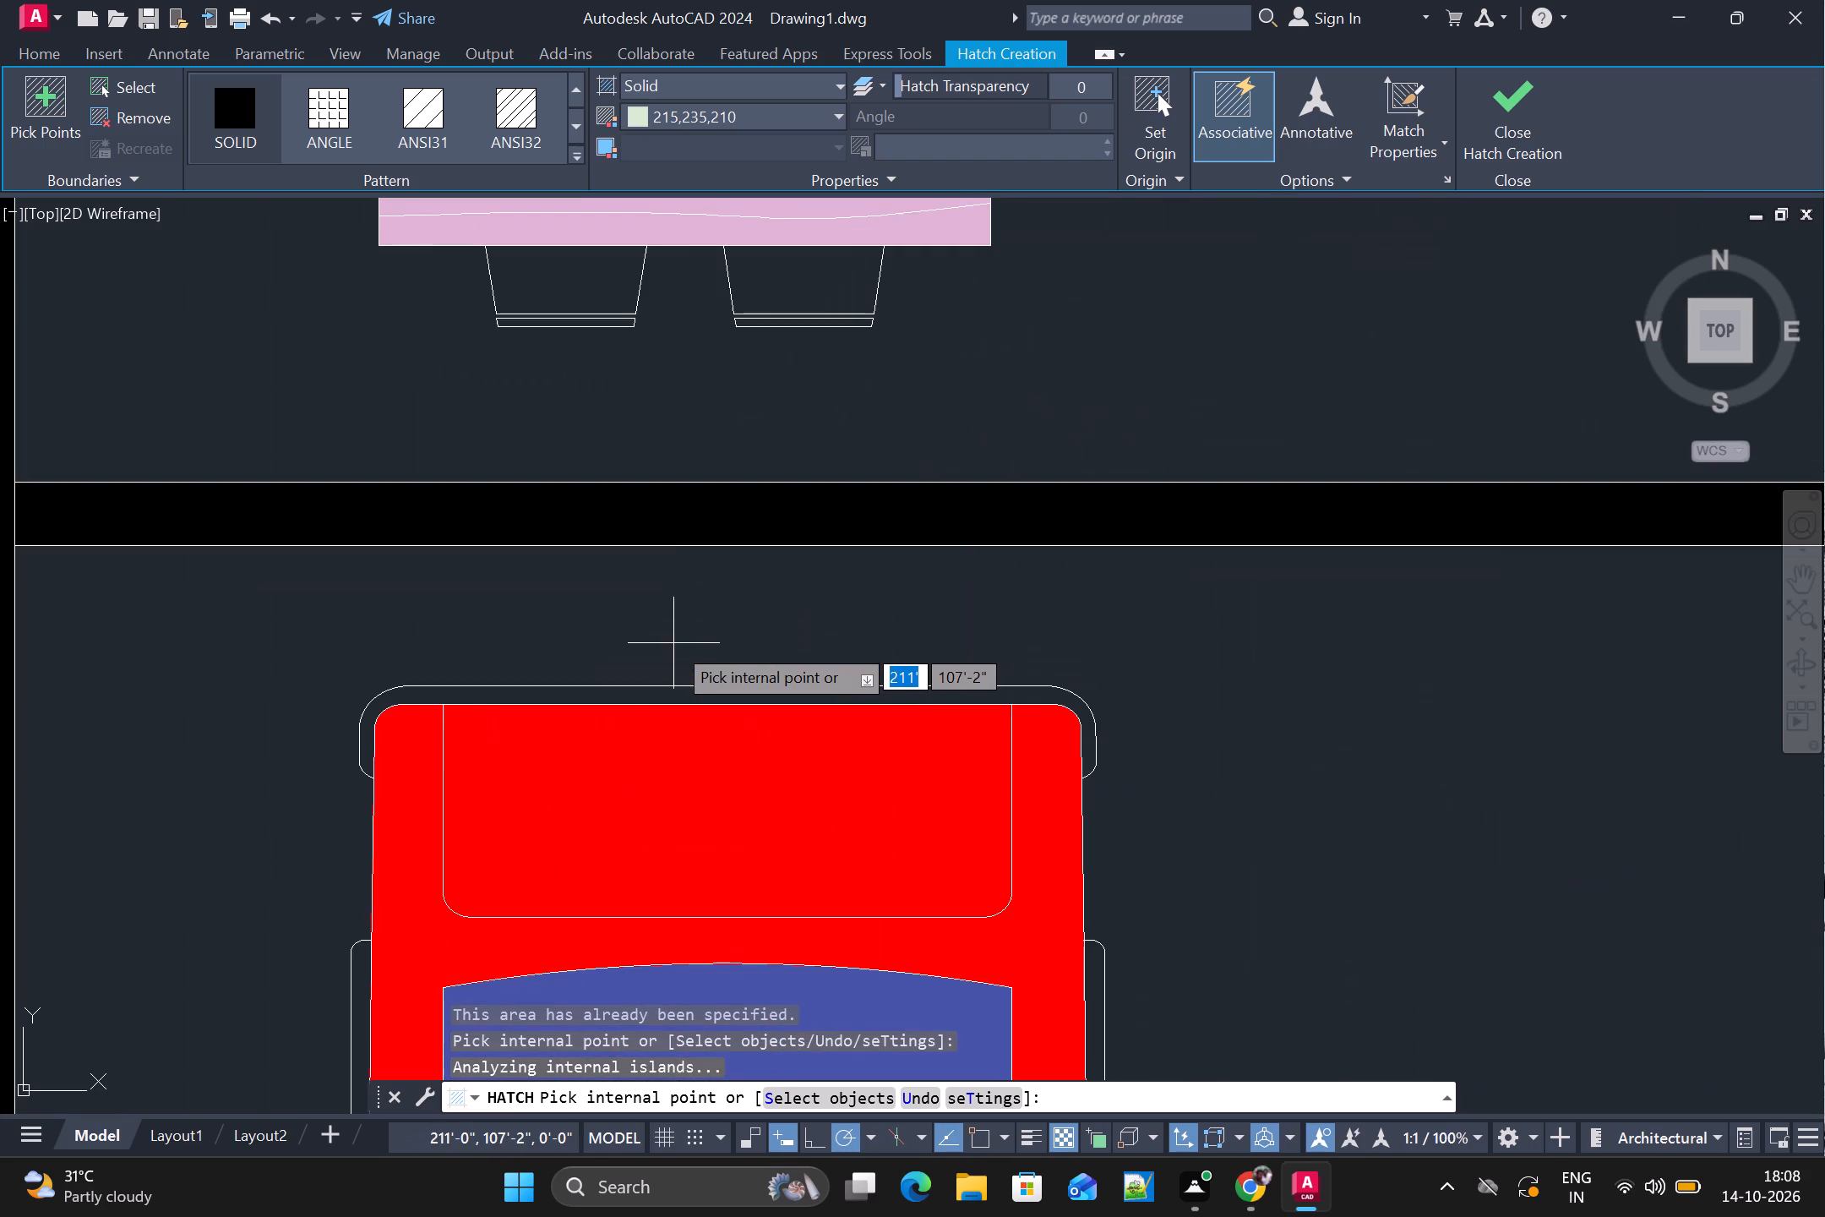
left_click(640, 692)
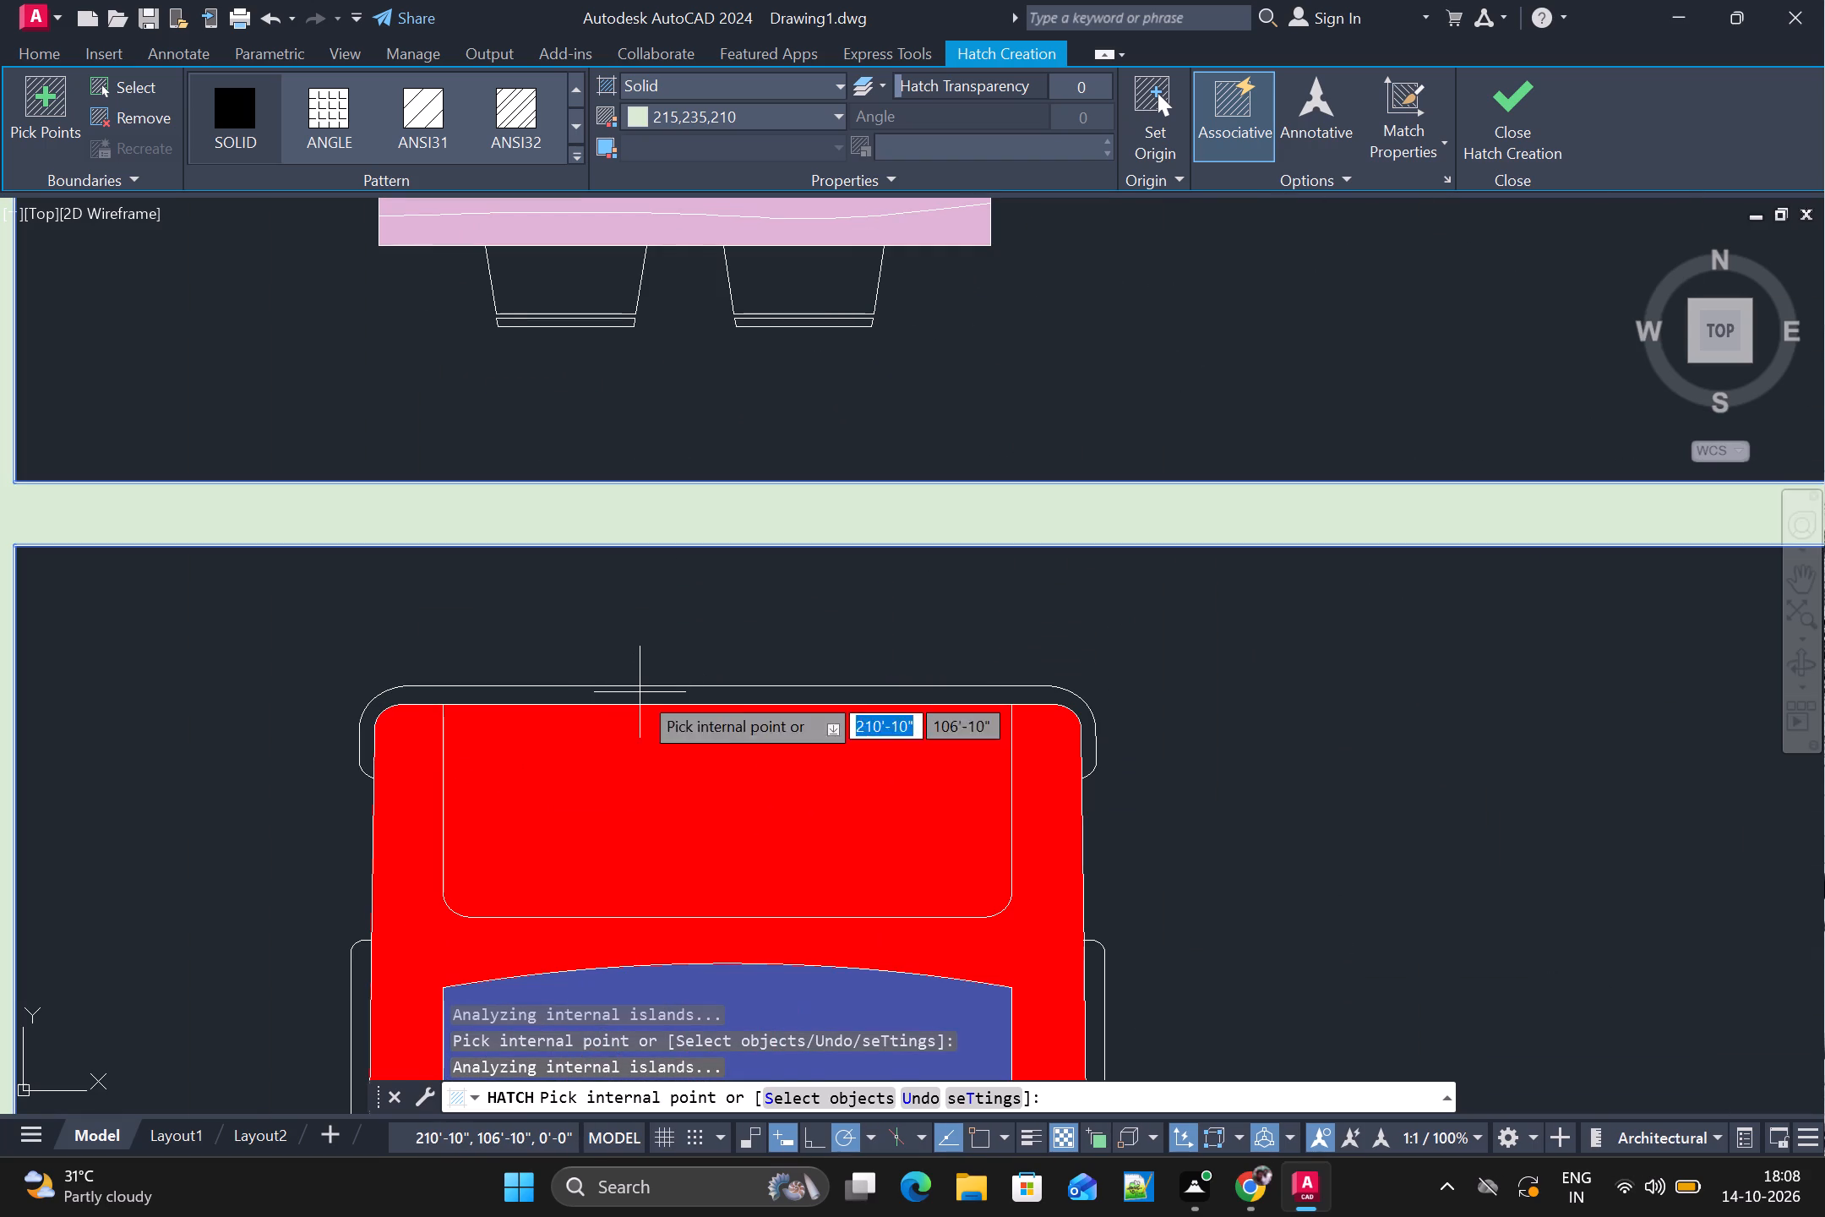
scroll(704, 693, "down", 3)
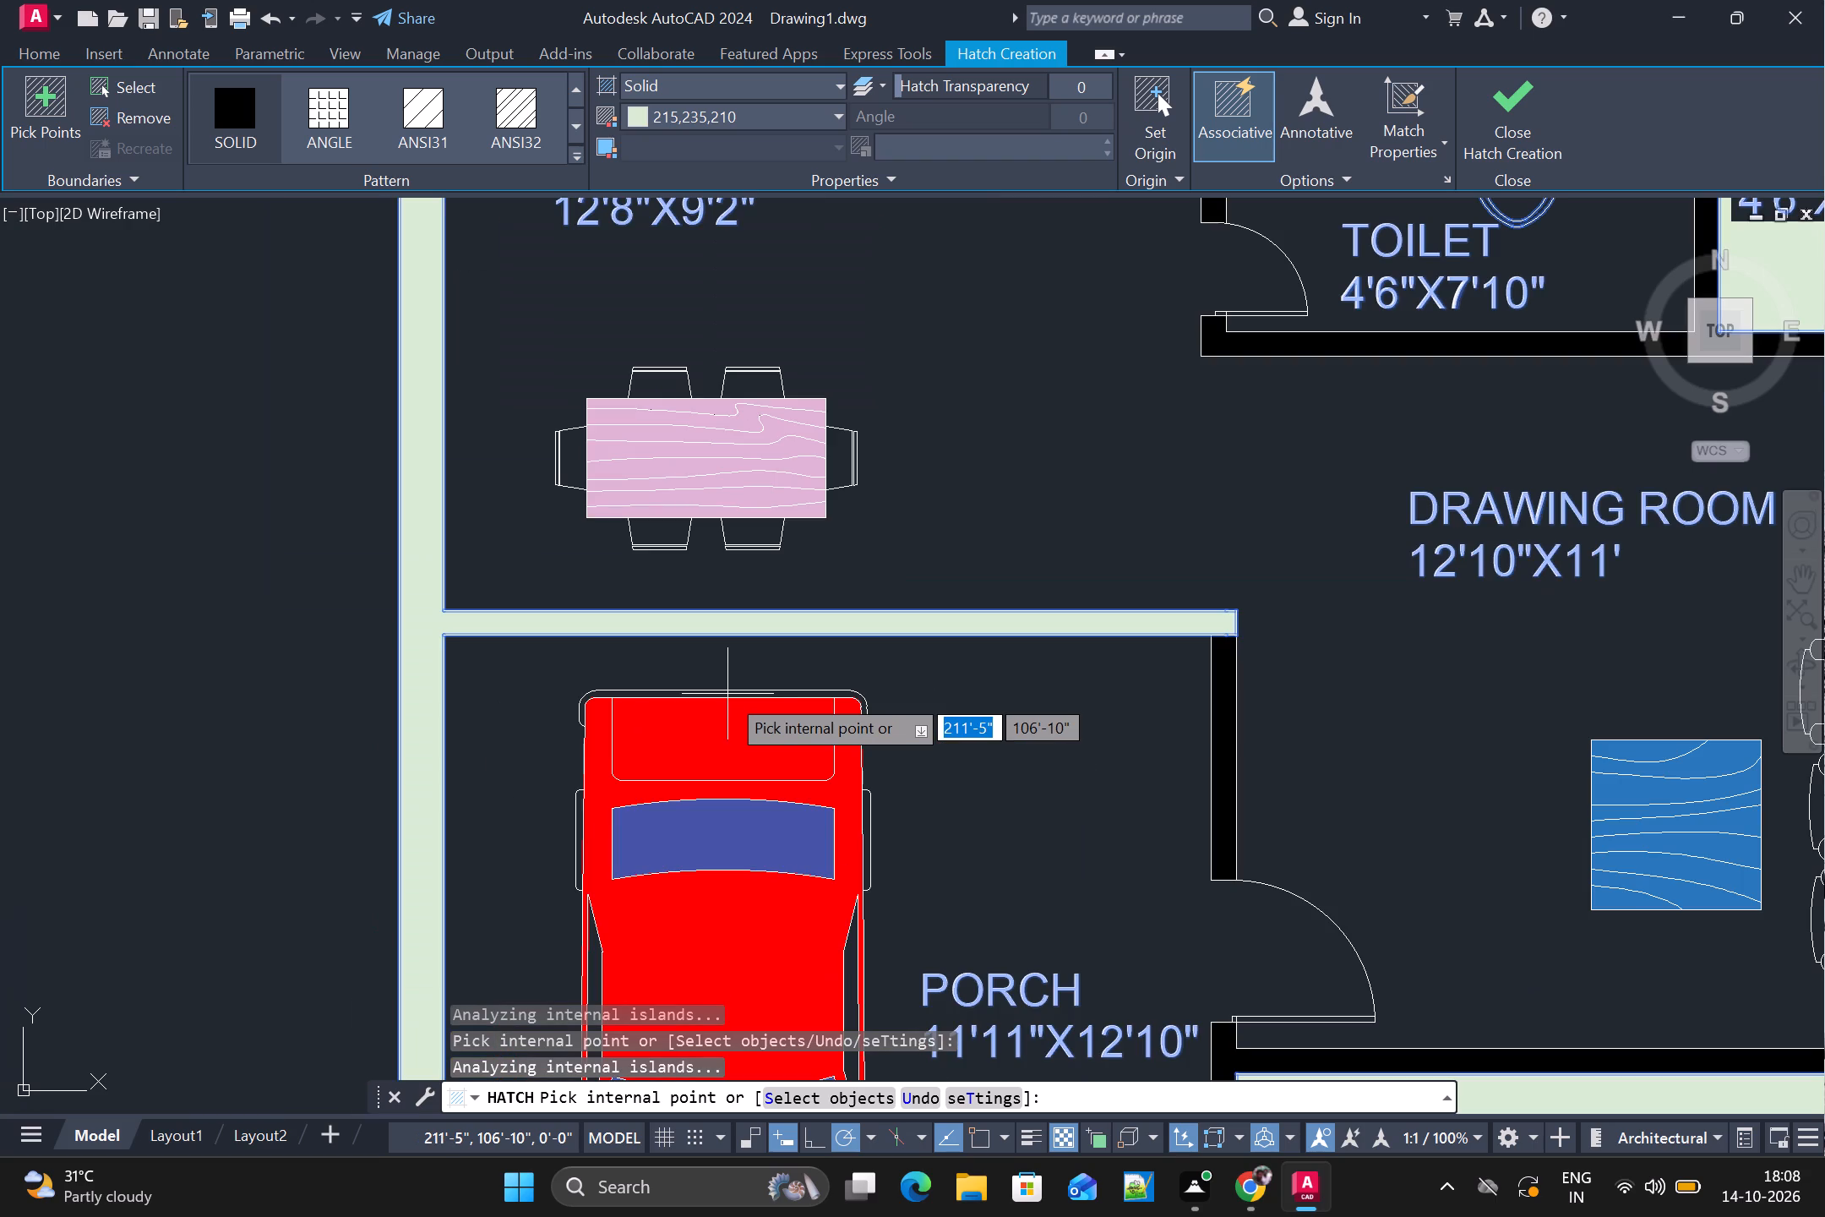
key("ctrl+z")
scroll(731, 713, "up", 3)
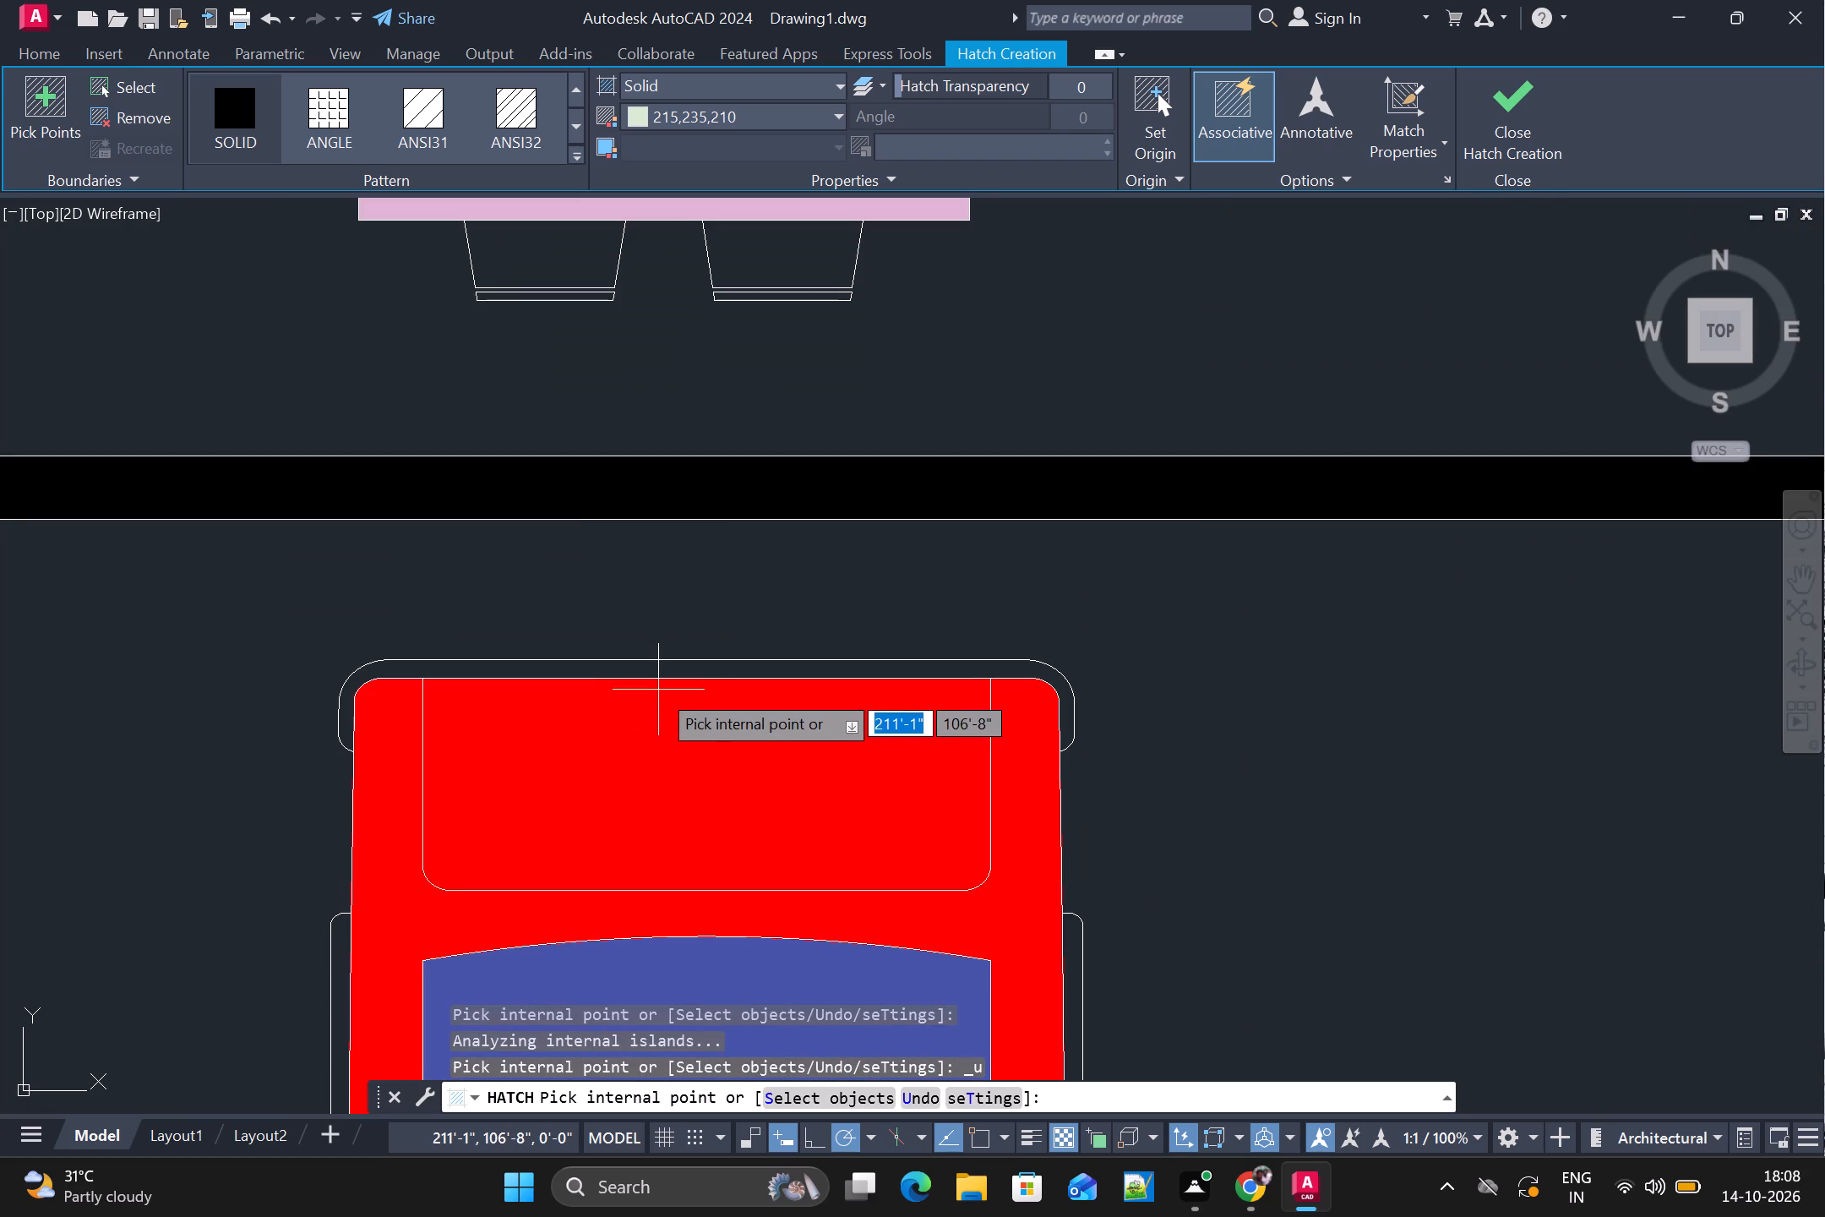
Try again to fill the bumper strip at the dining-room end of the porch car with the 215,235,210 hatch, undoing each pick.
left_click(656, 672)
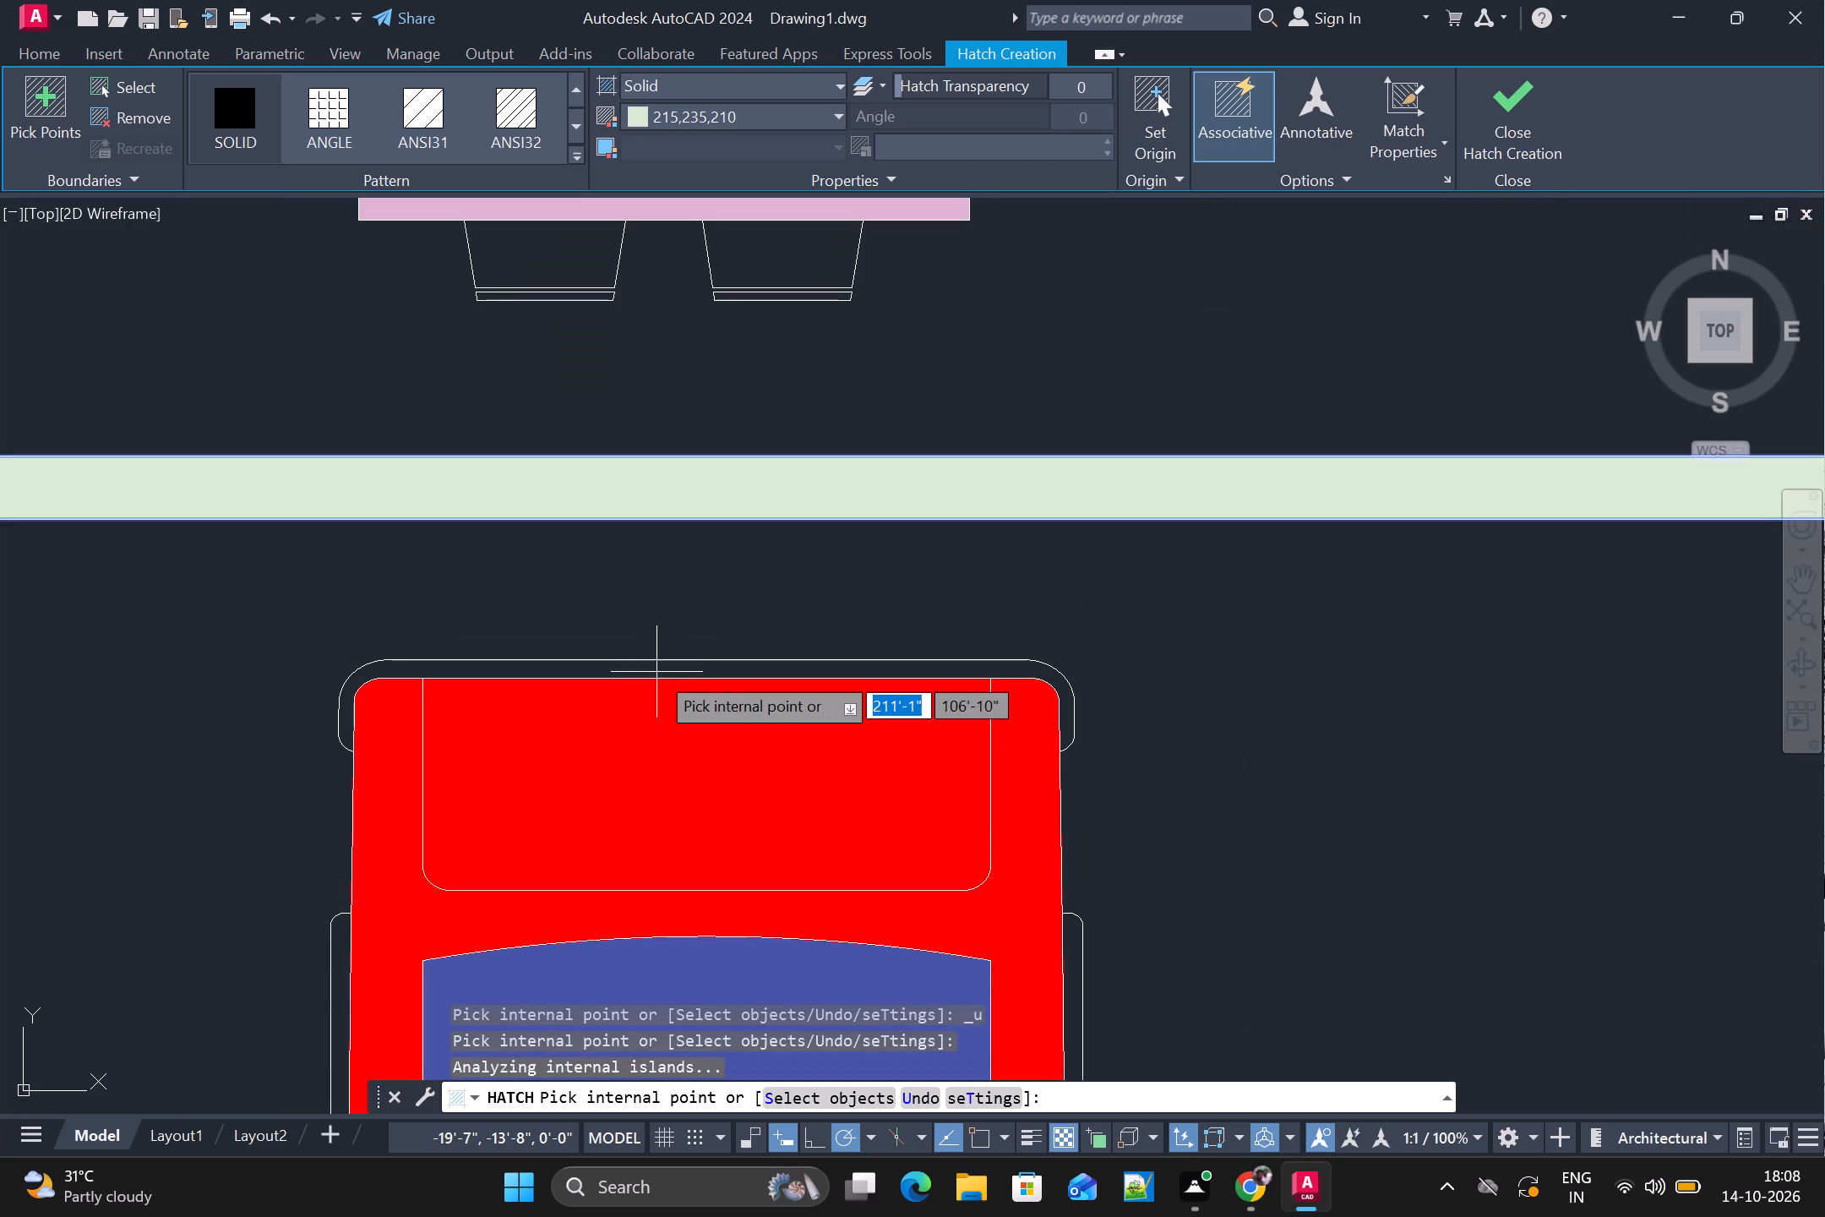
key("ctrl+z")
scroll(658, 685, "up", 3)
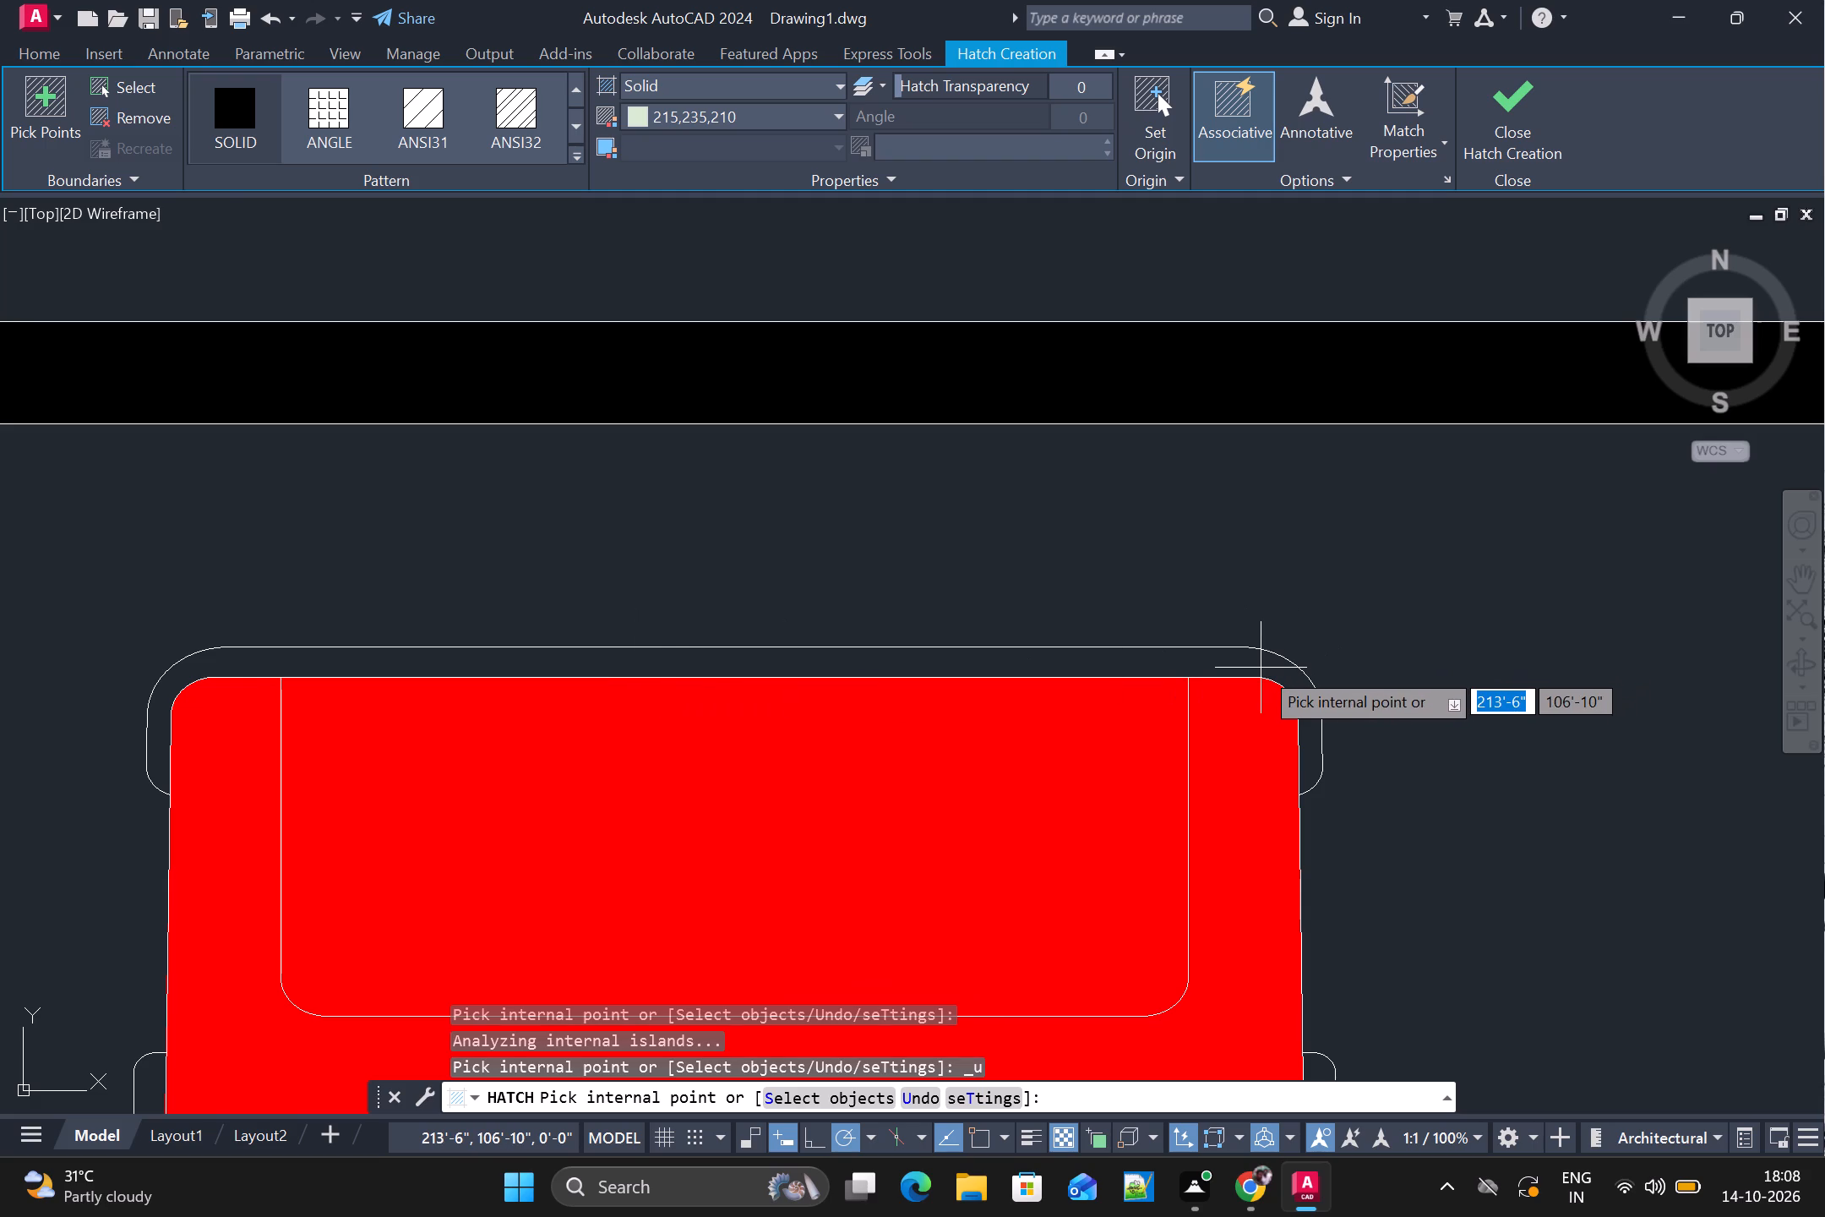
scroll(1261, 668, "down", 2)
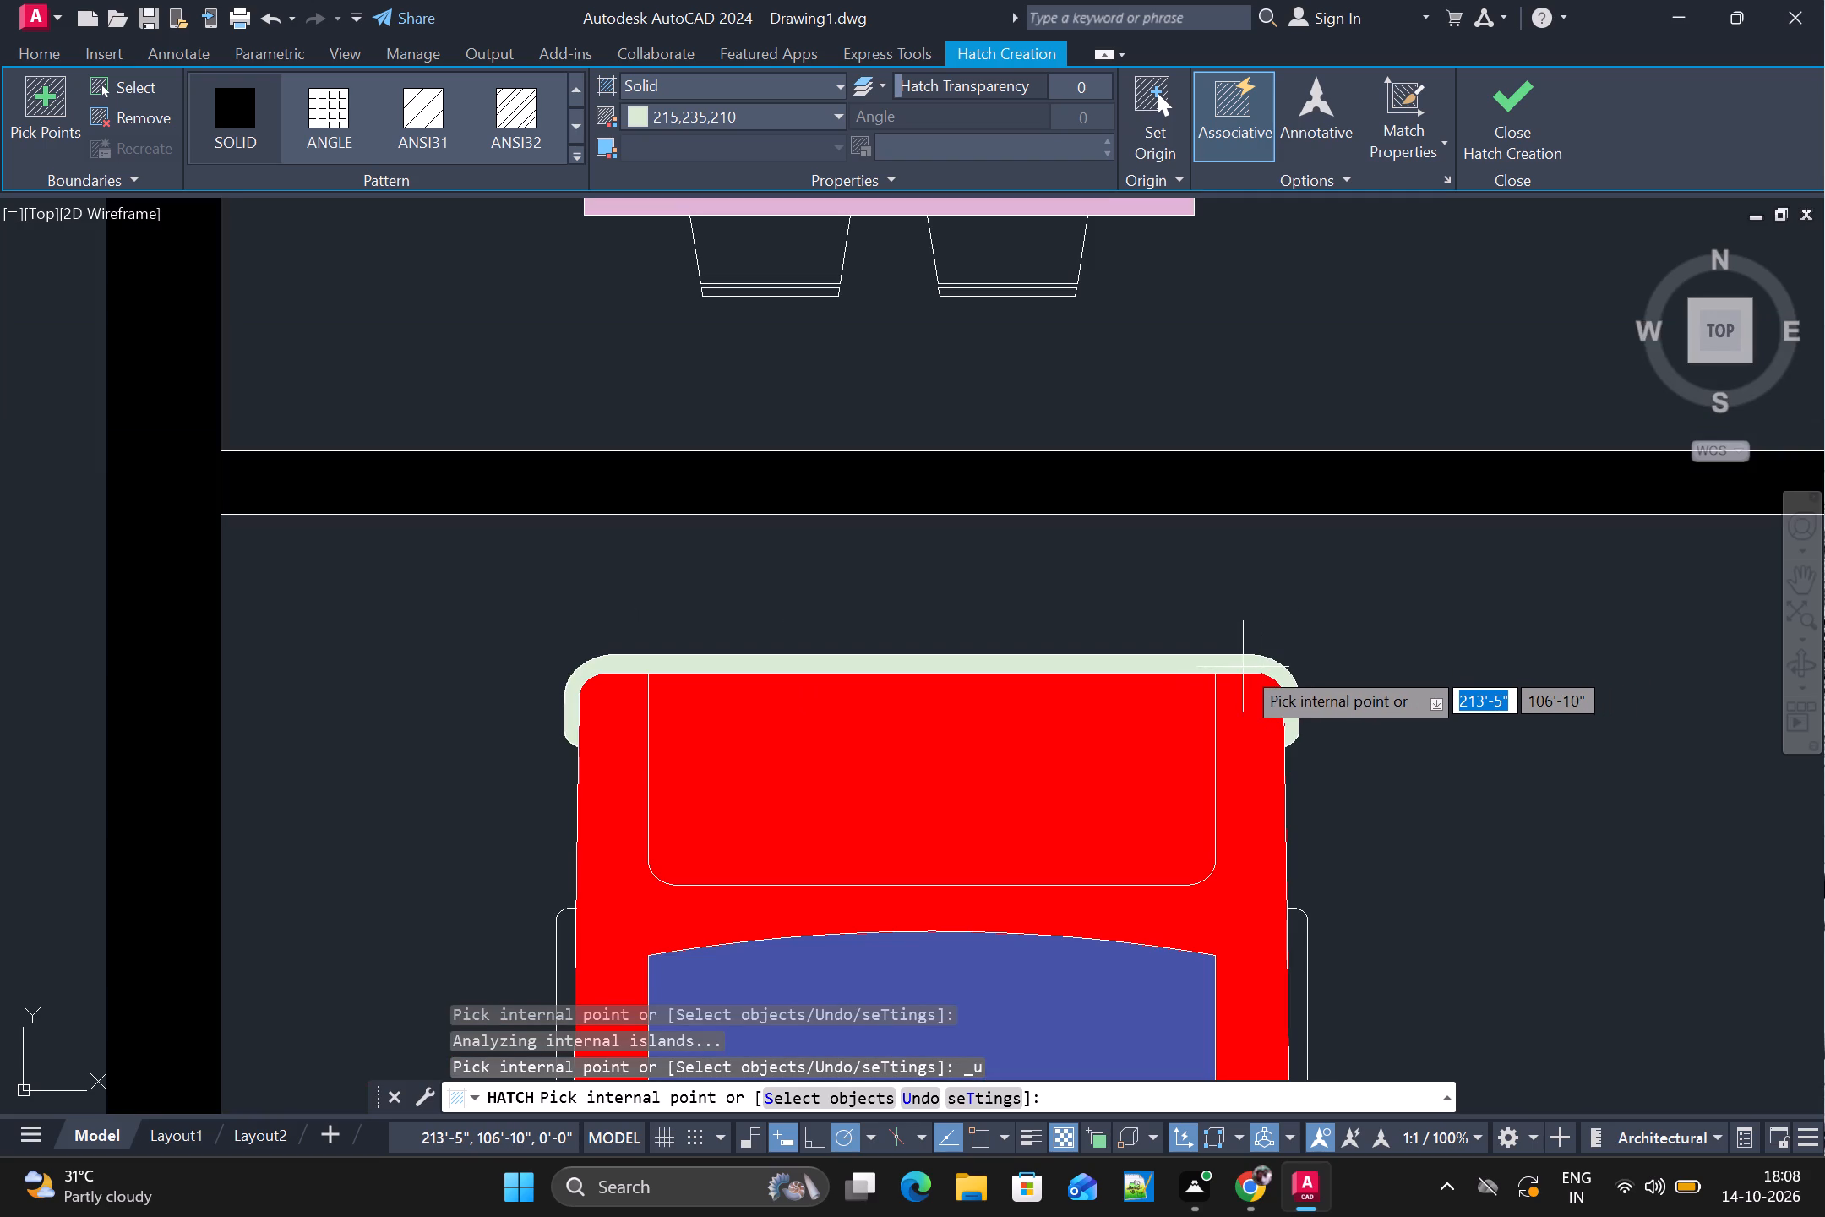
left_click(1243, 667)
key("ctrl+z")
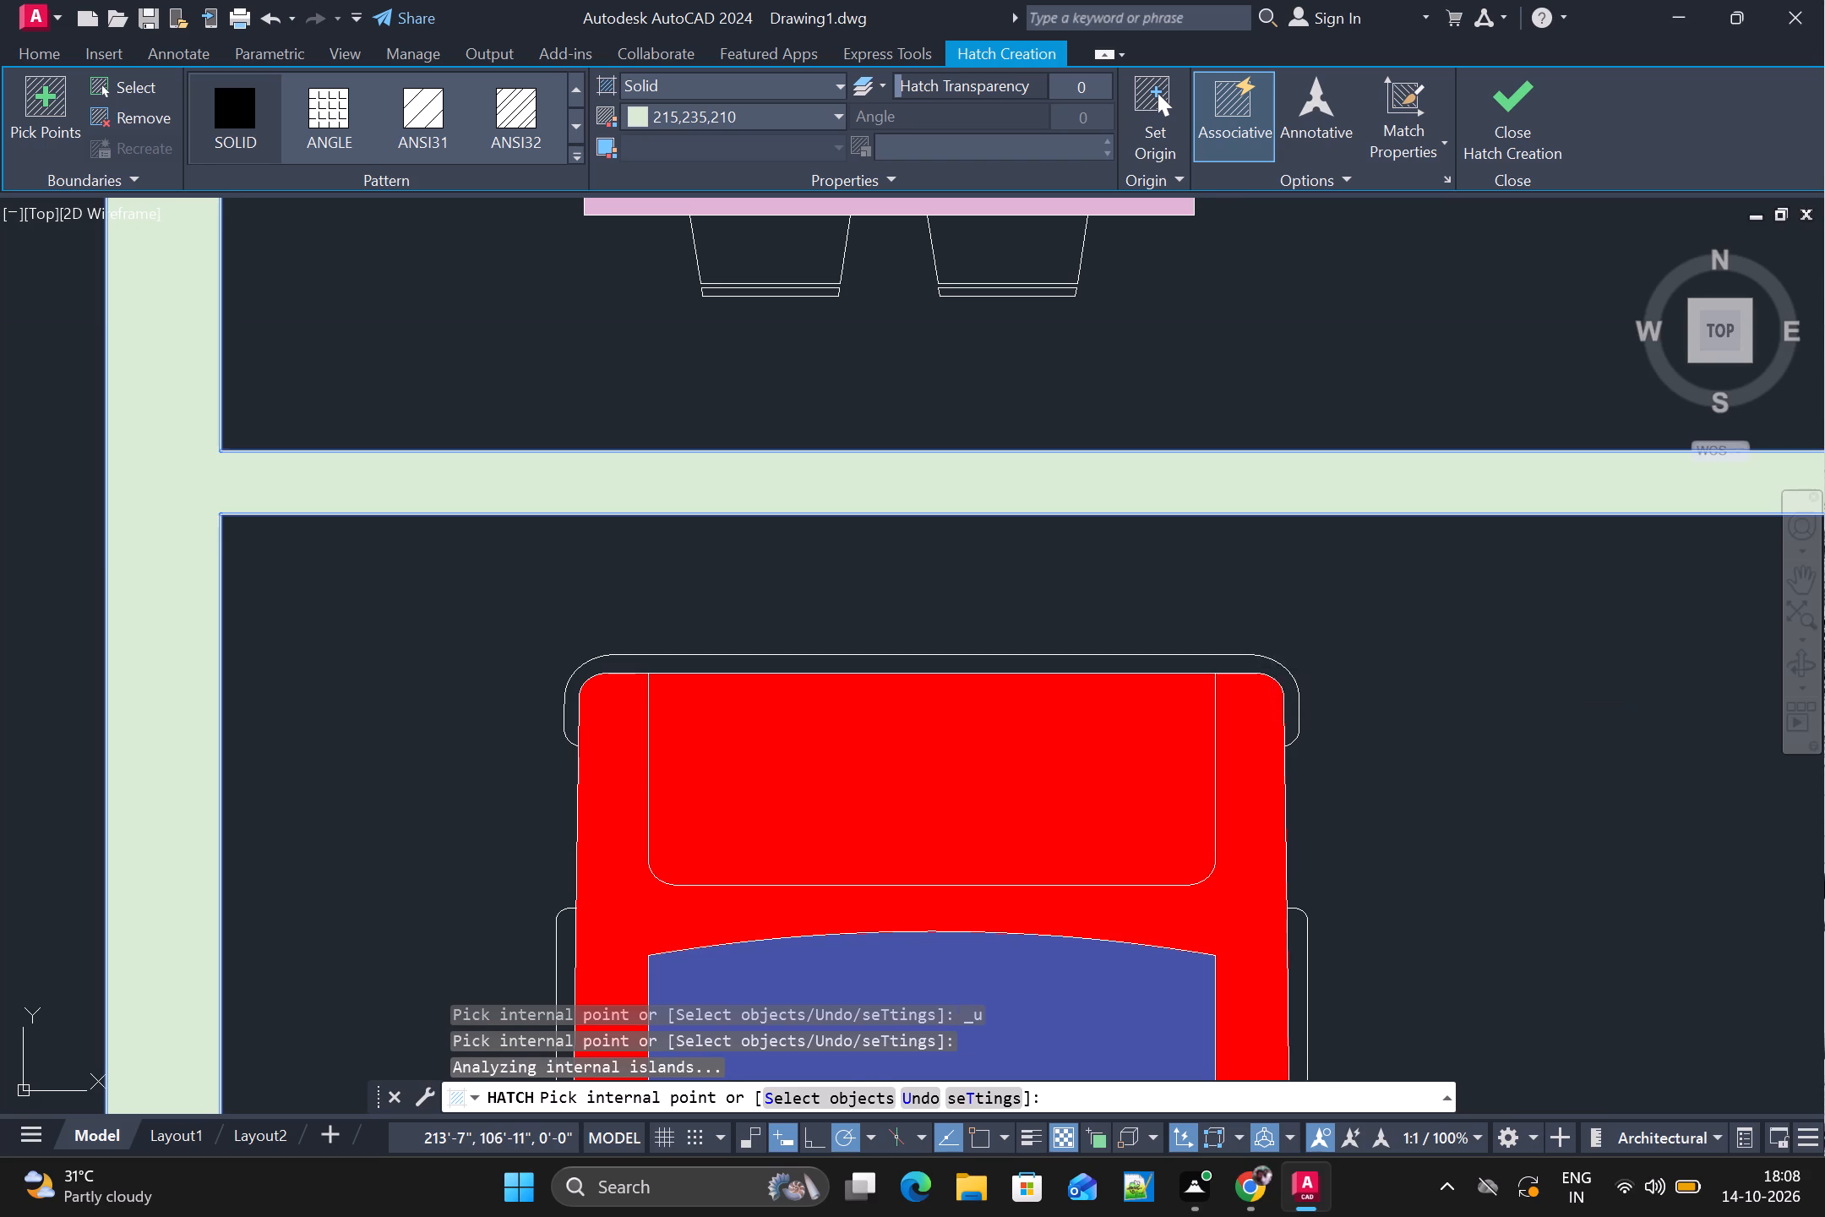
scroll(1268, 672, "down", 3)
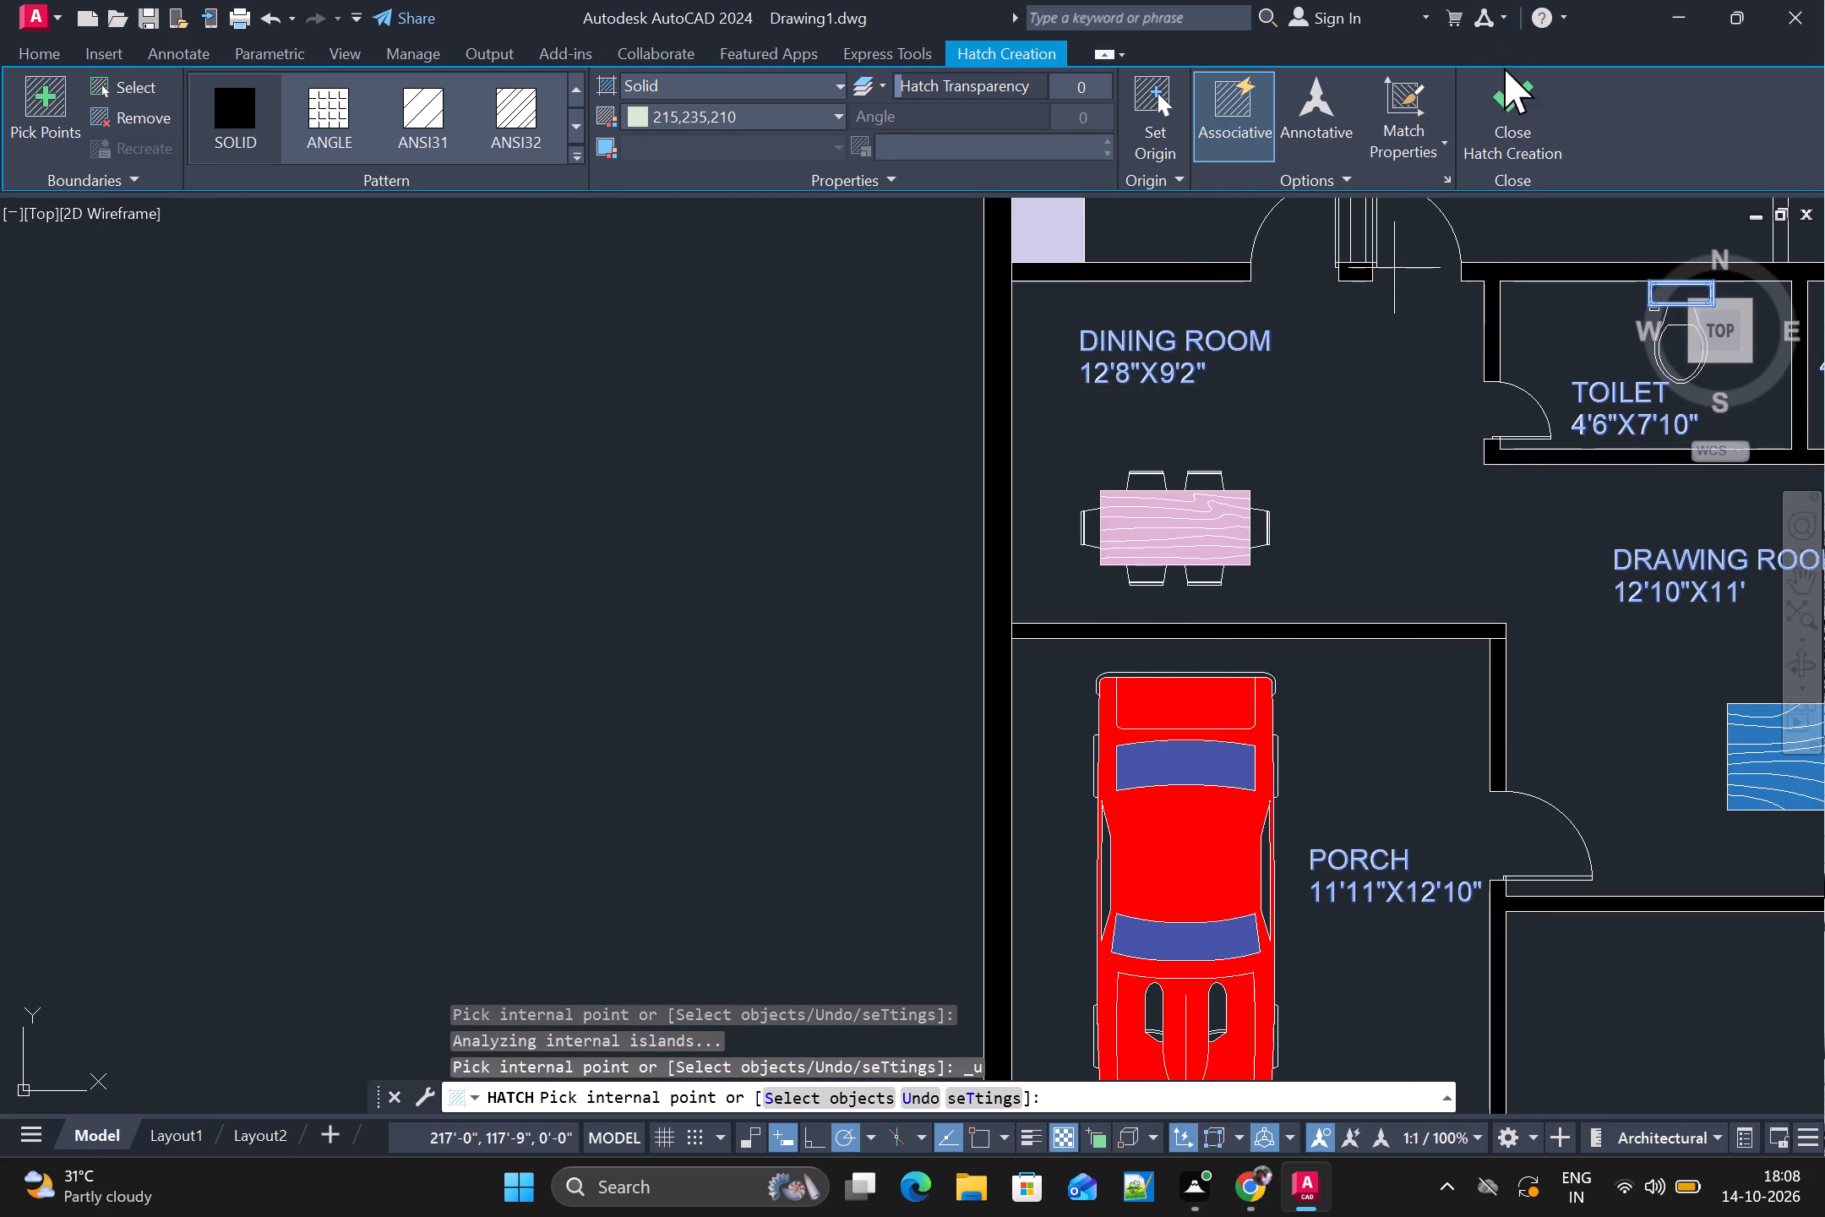
Finish the cistern hatch, and apply a new solid hatch in colour 152,152,204 to the porch car's bumper strip at the dining-room end.
left_click(1503, 134)
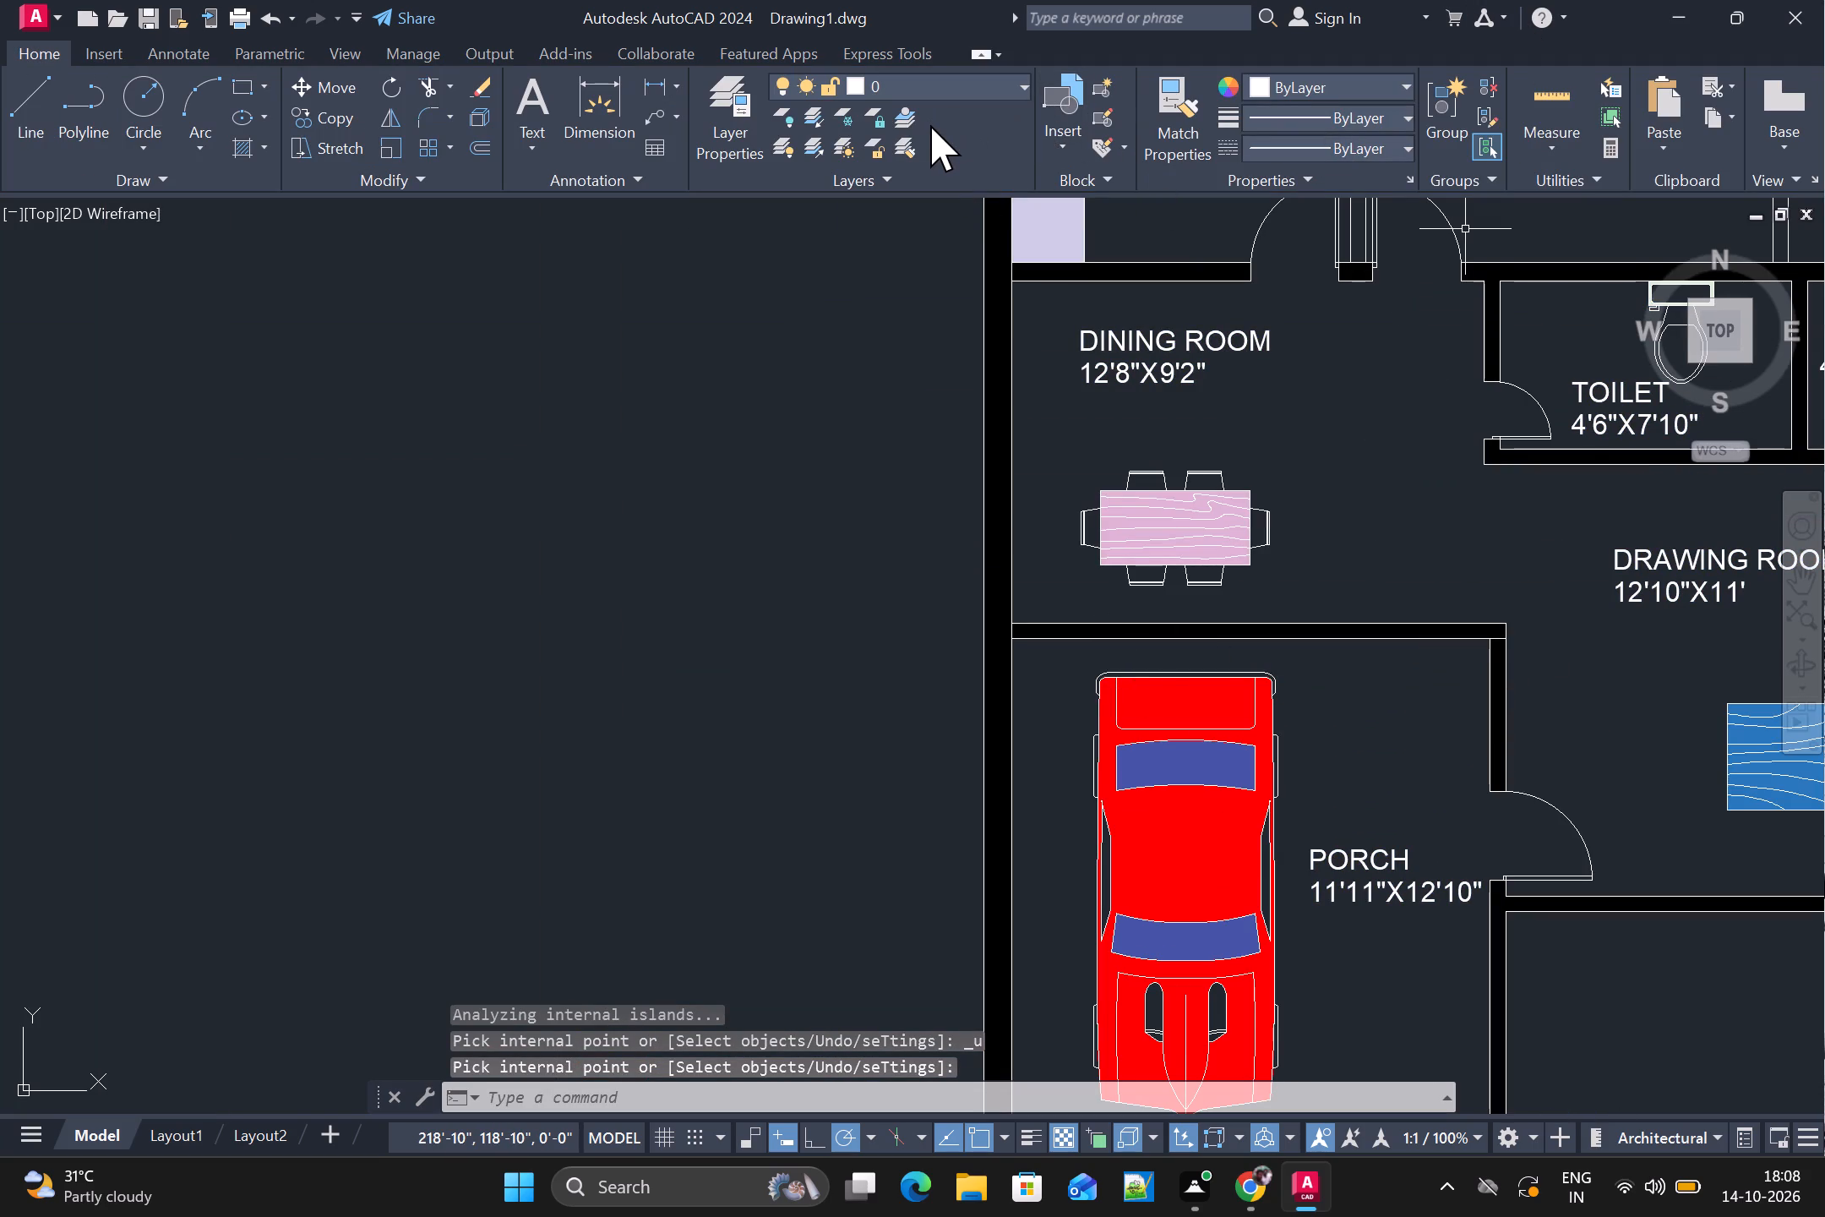
key("h")
key("space")
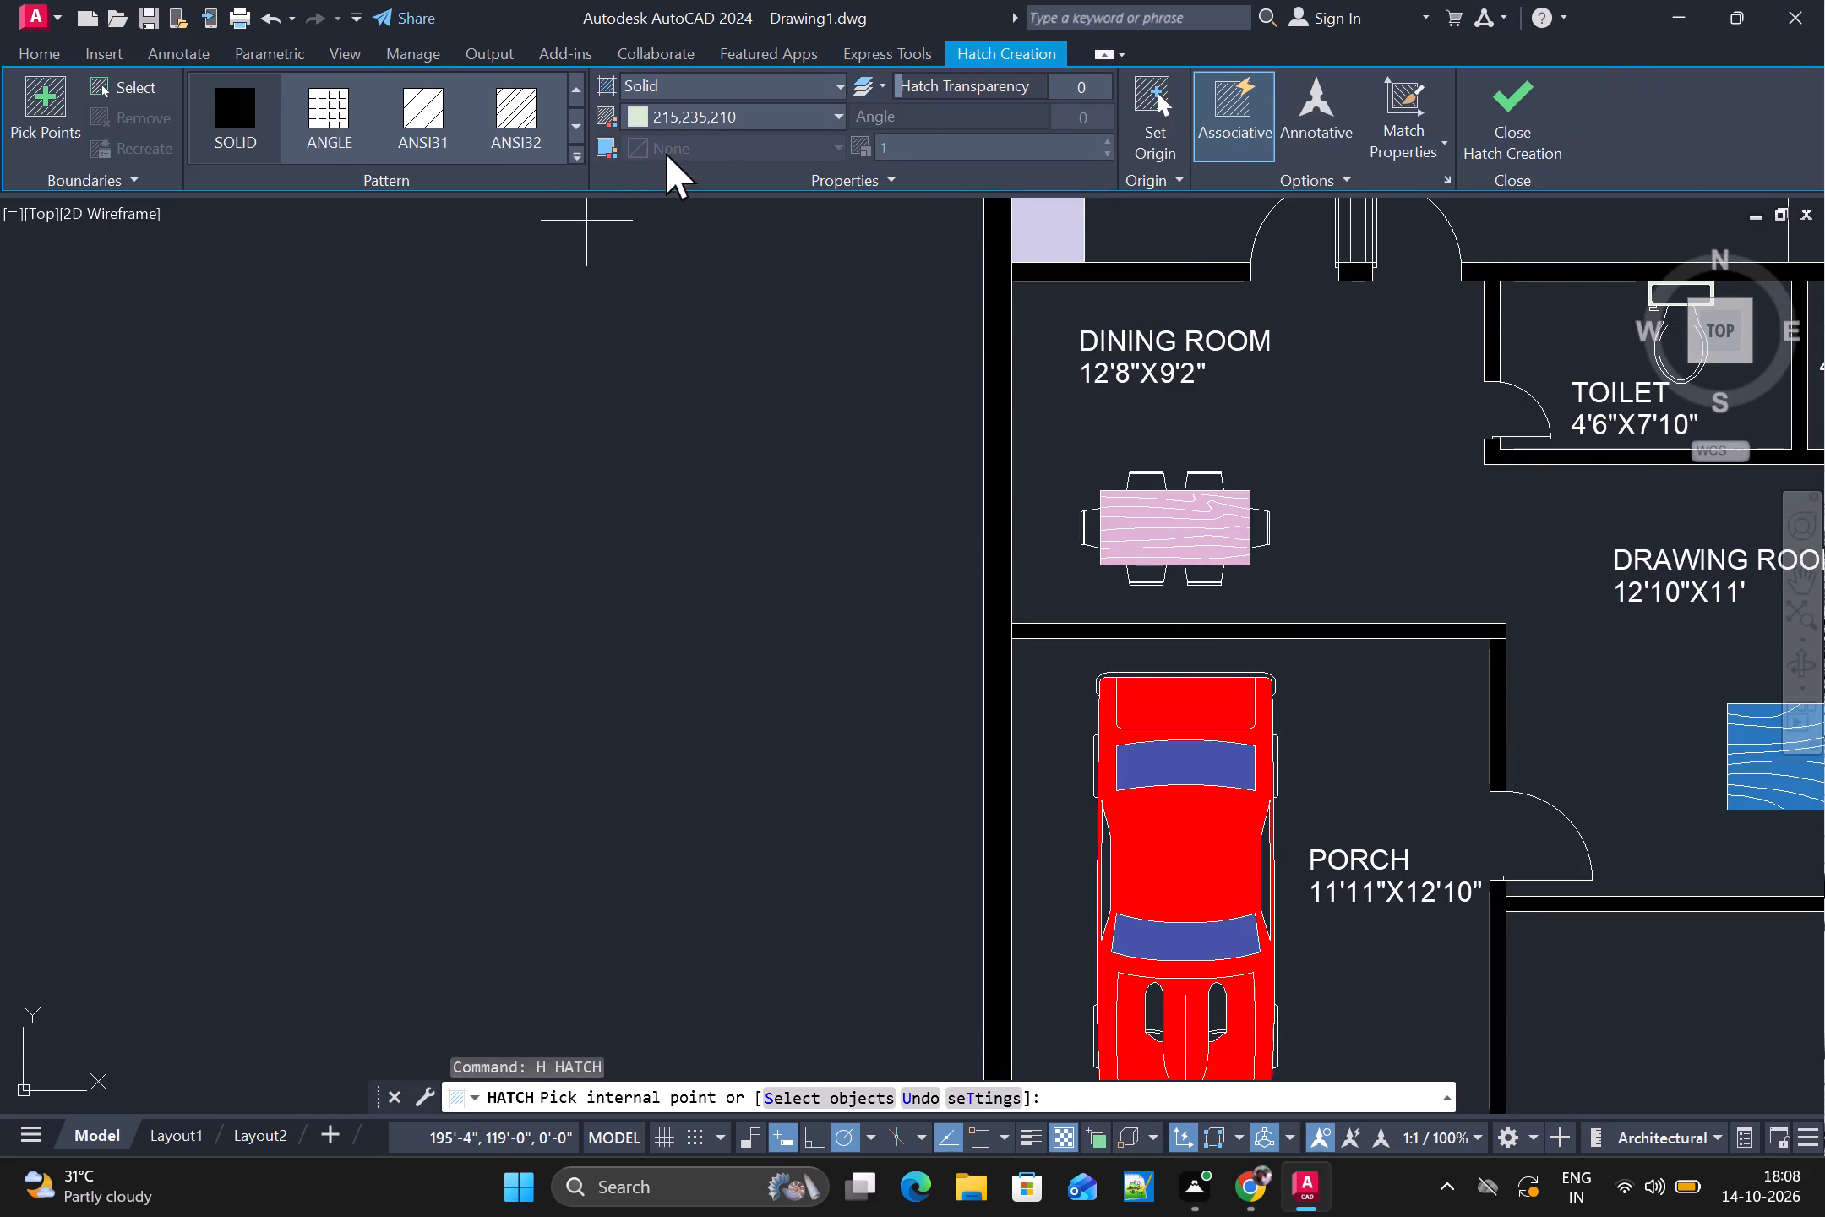
left_click(773, 110)
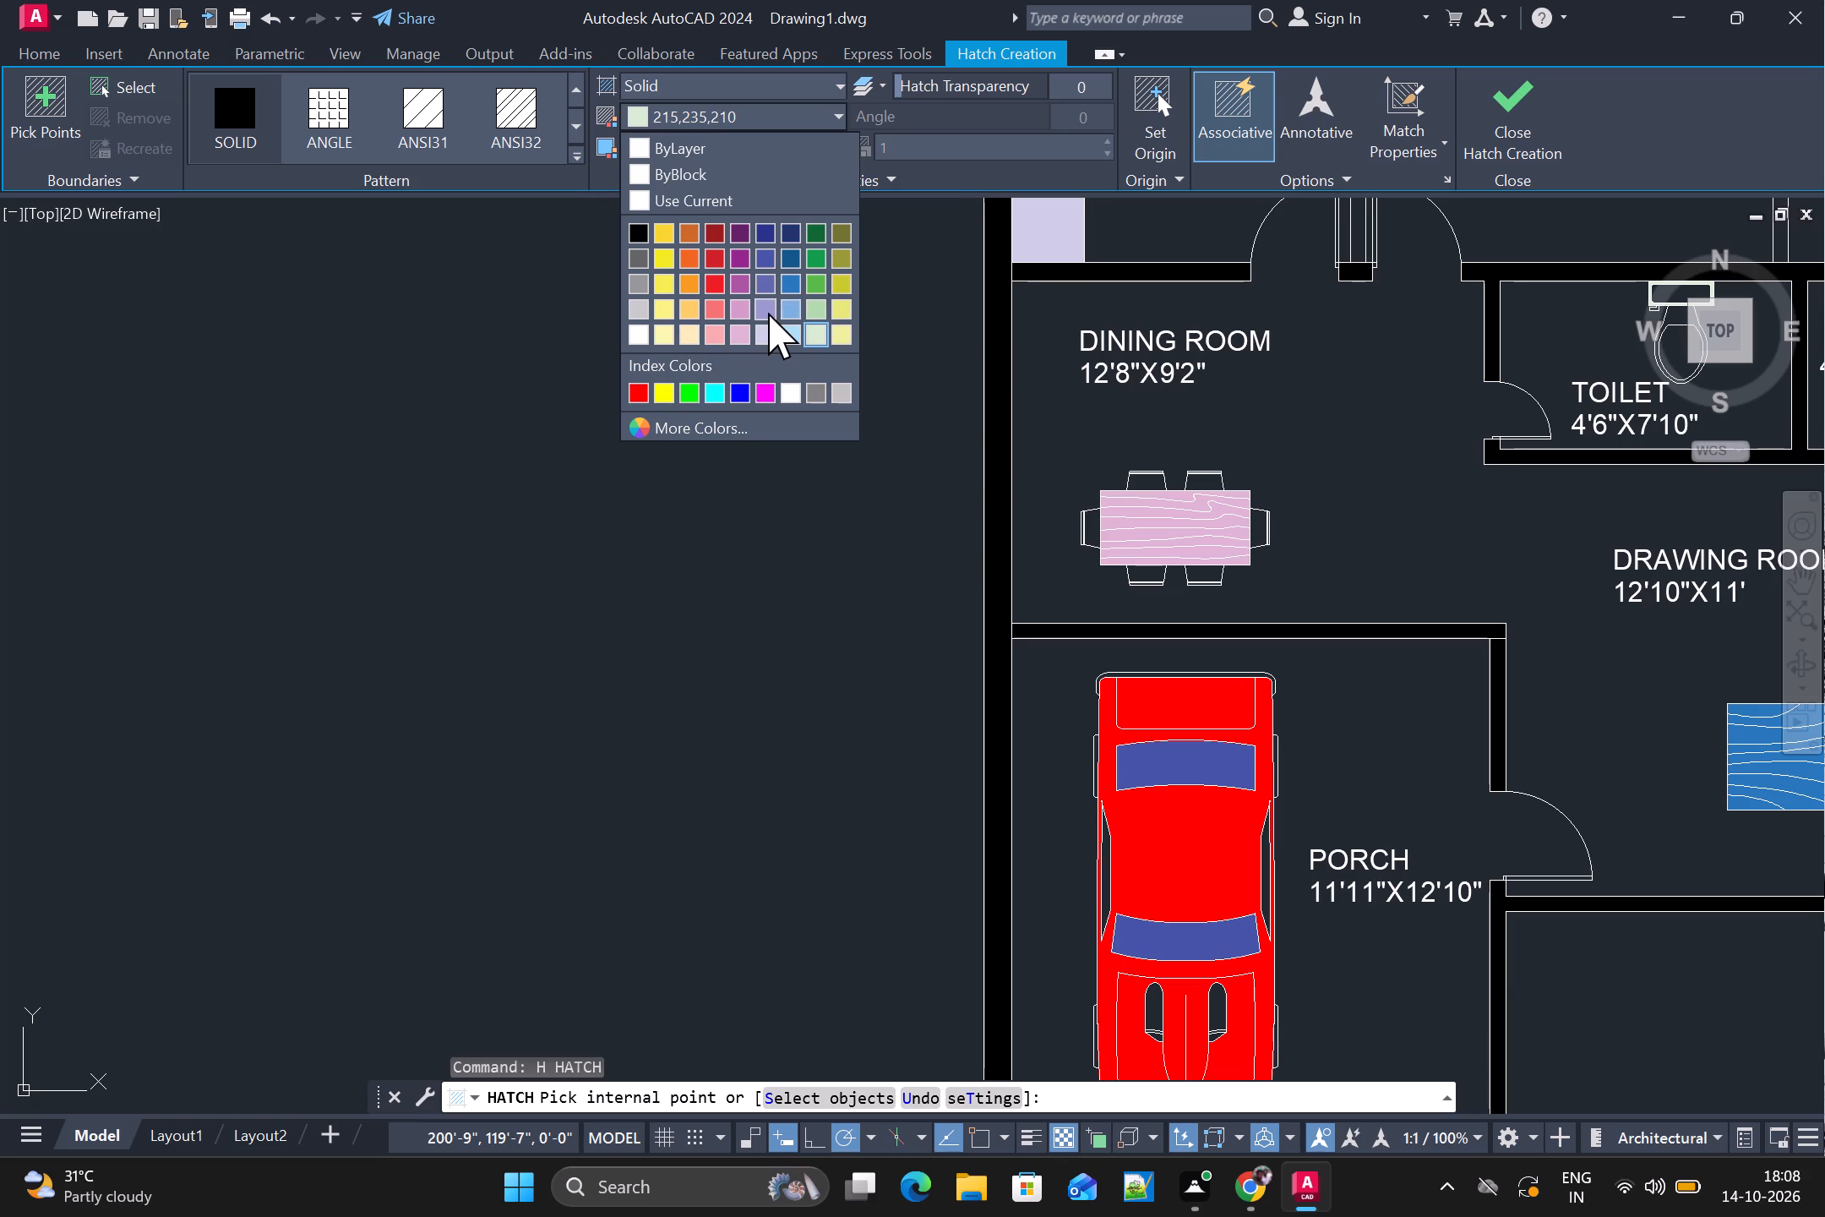
left_click(768, 313)
scroll(1212, 679, "up", 3)
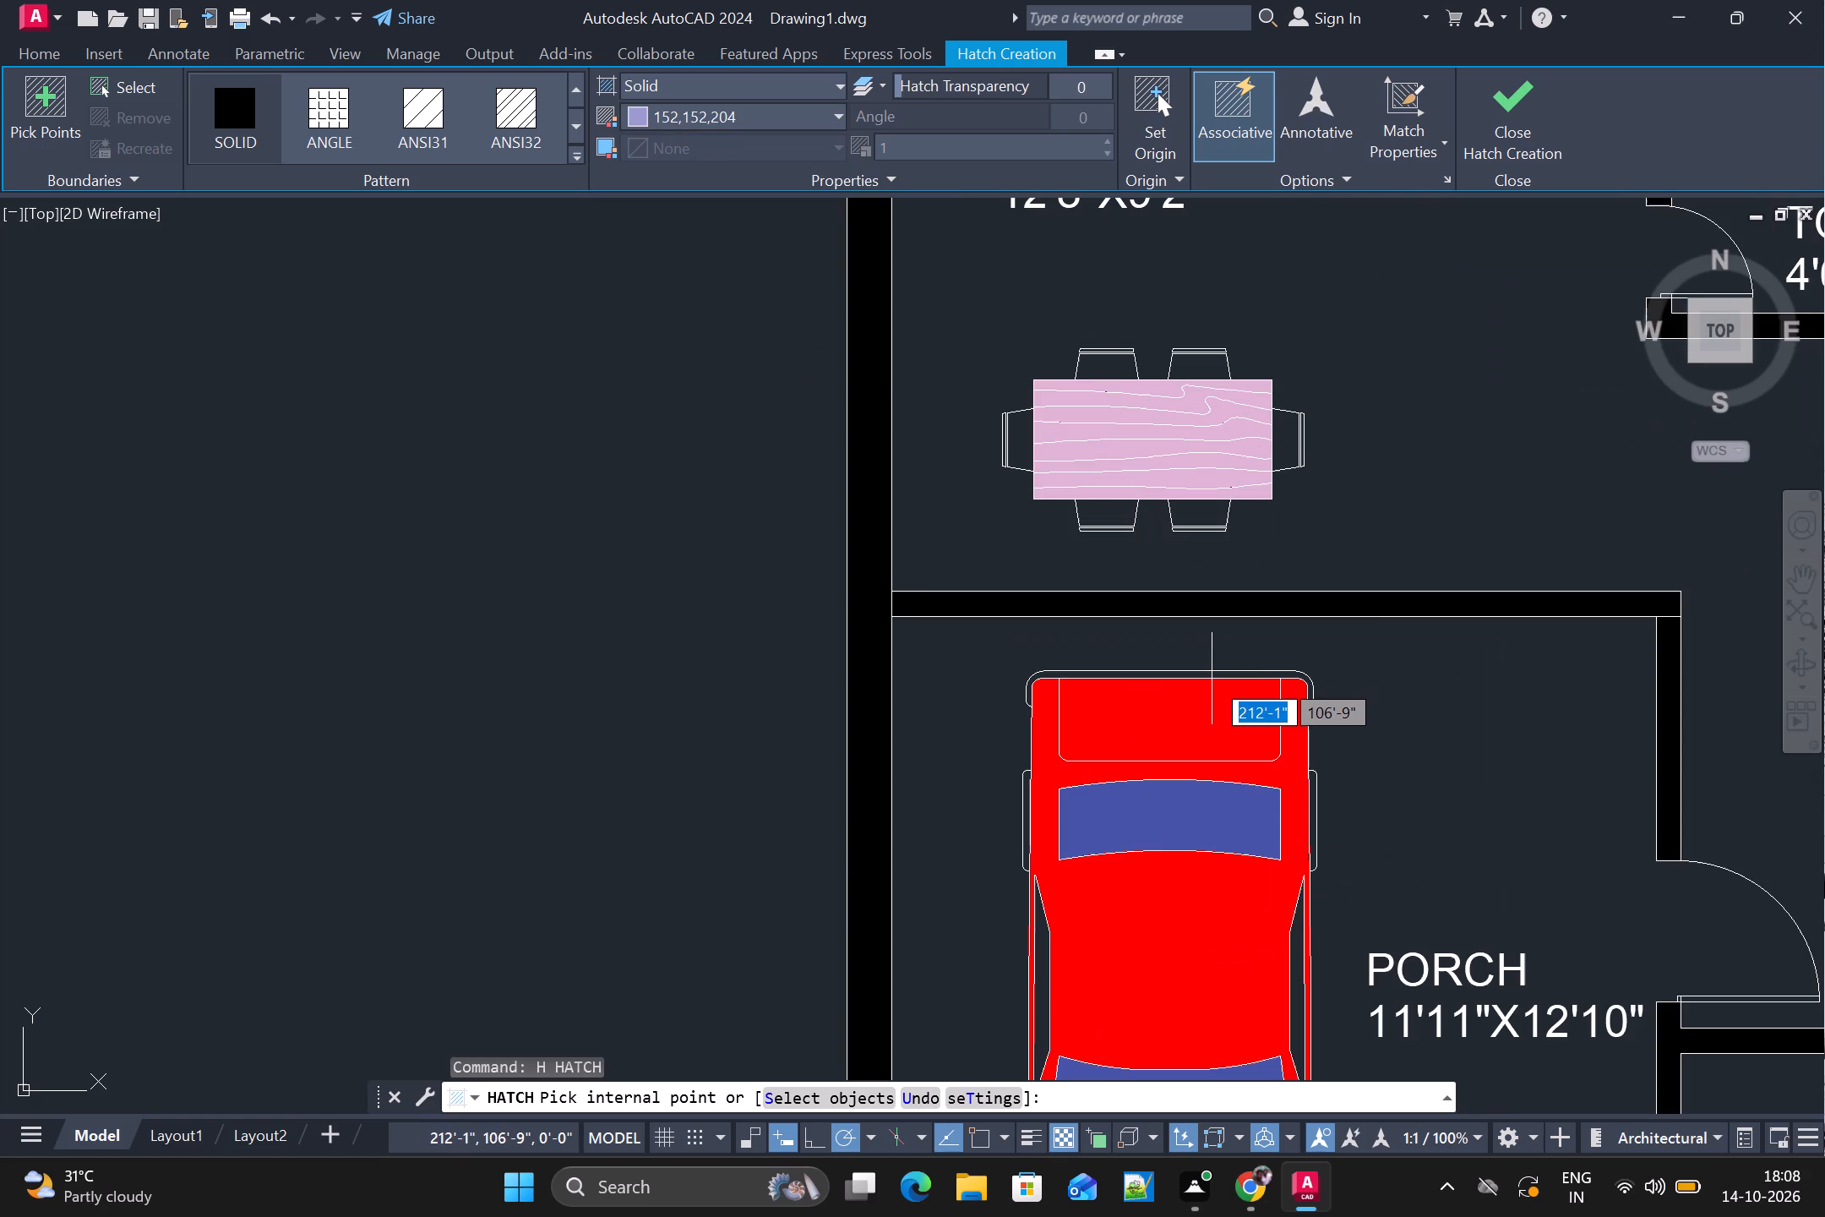
left_click(1213, 671)
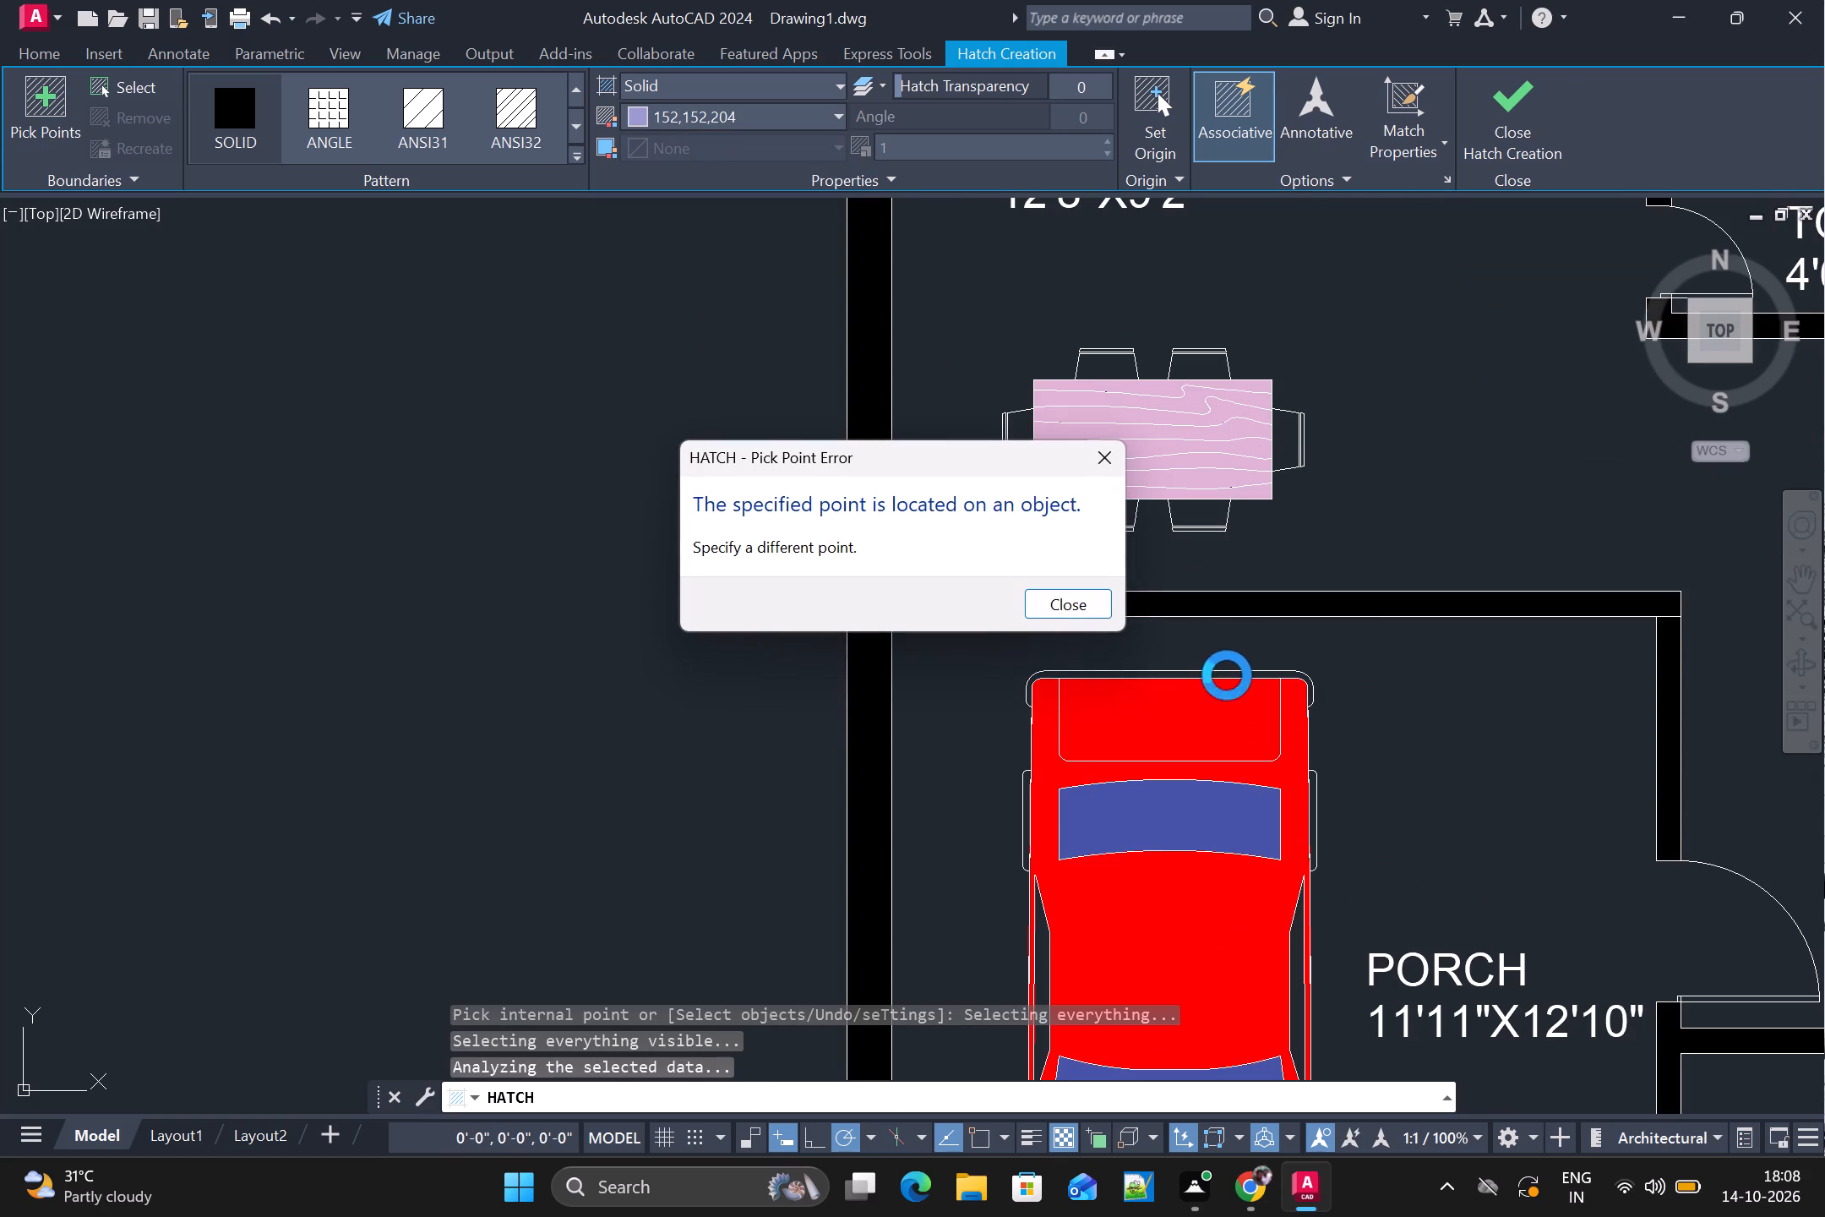
left_click(1075, 610)
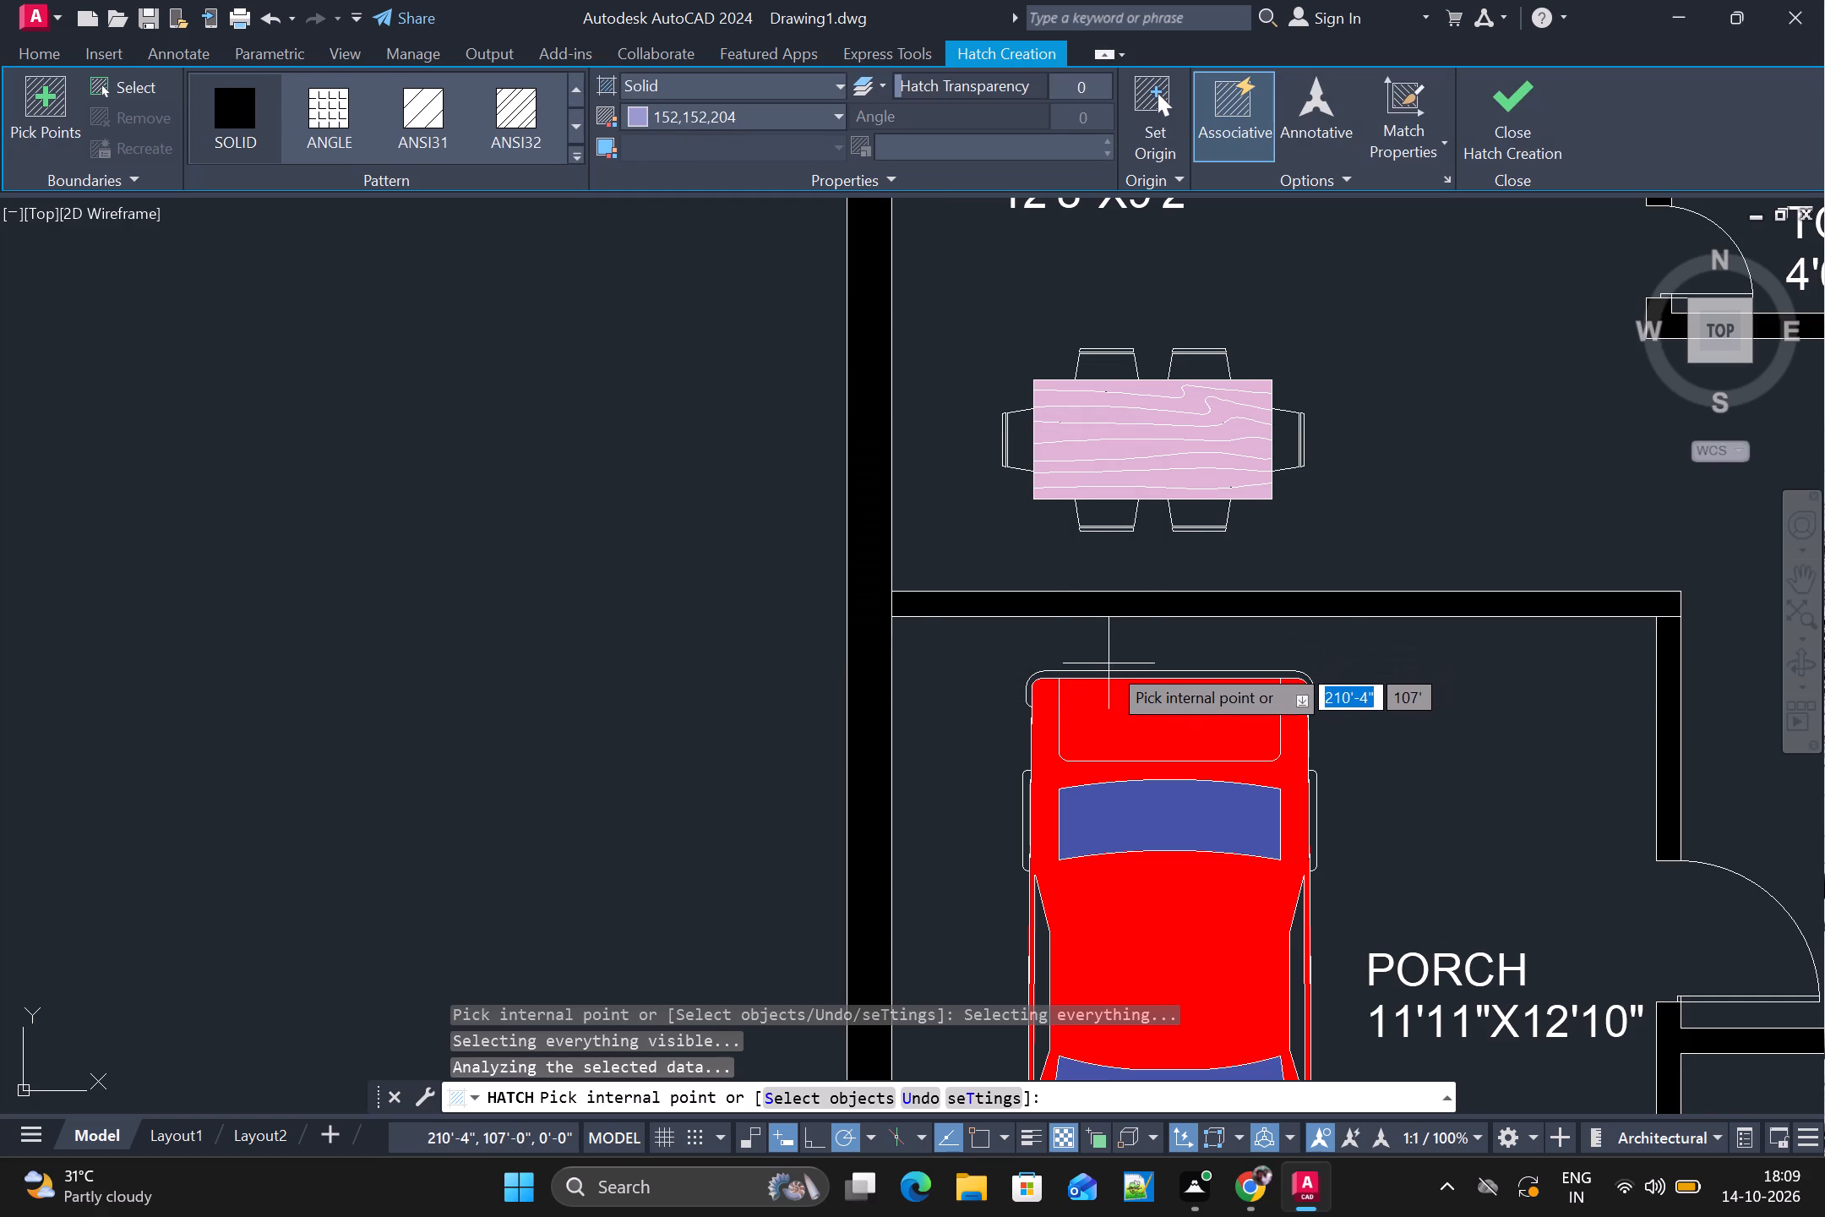
left_click(1108, 674)
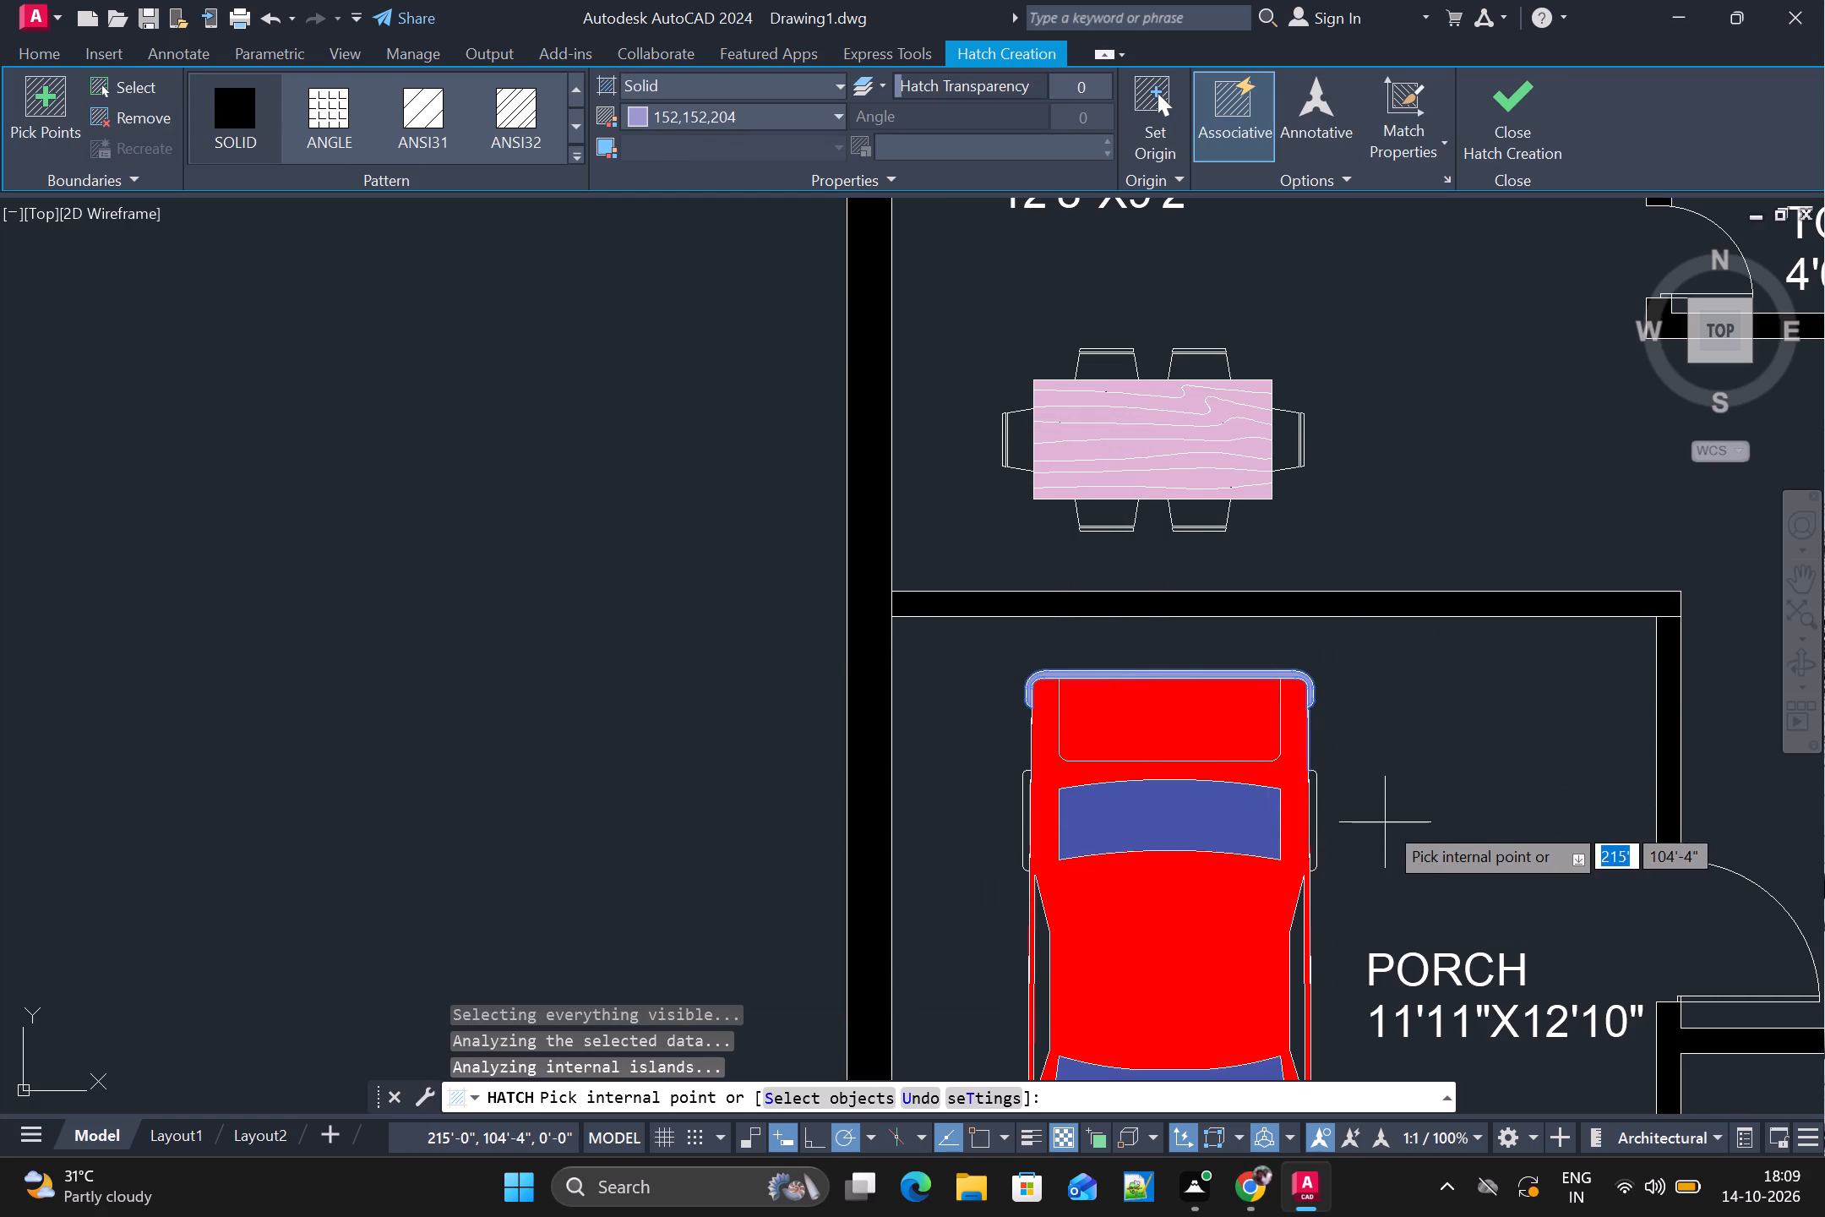
Change the bumper hatch colour to 0,0,0 and add the car's dining-room-end wheel on the PORCH label side to it.
middle_click_drag(1373, 827, 1345, 399)
scroll(1356, 456, "down", 1)
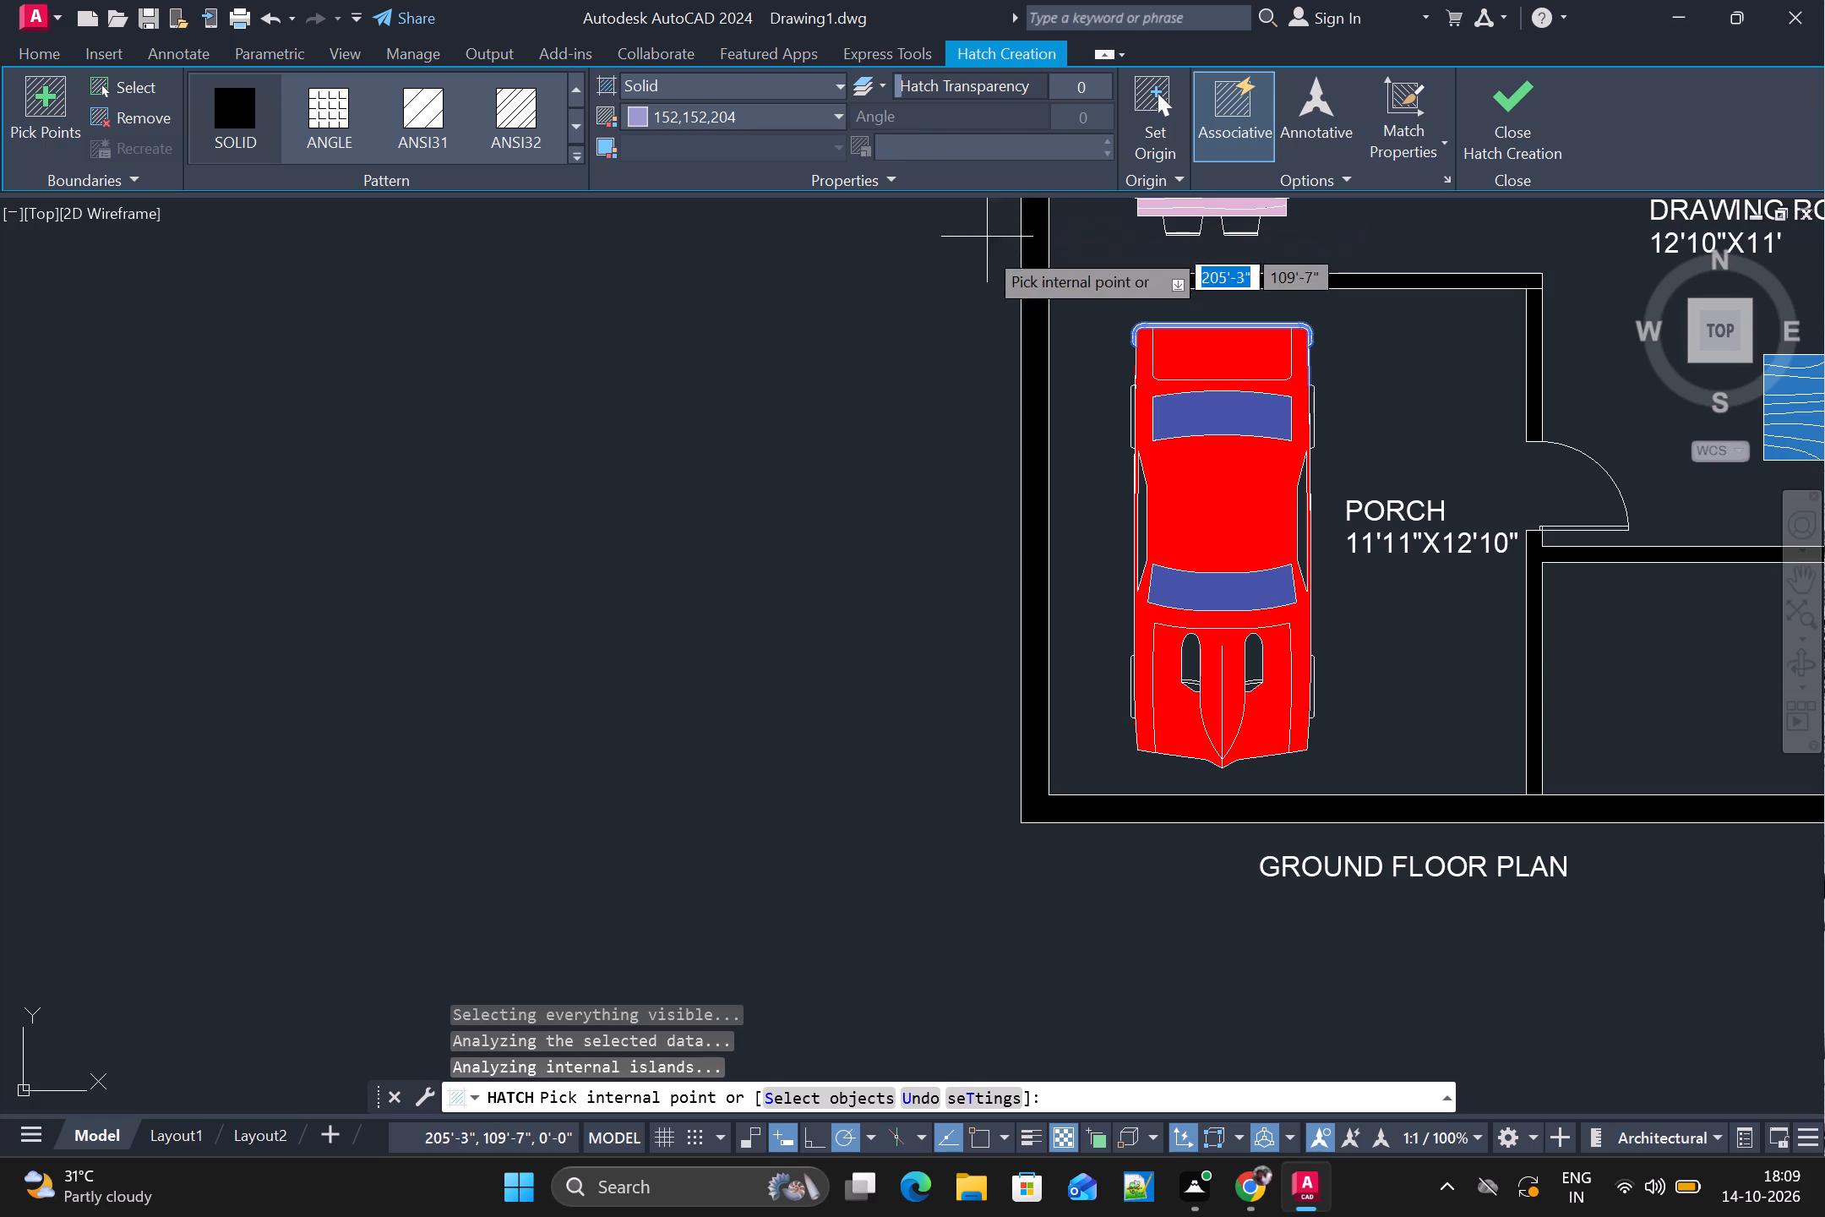
left_click(767, 110)
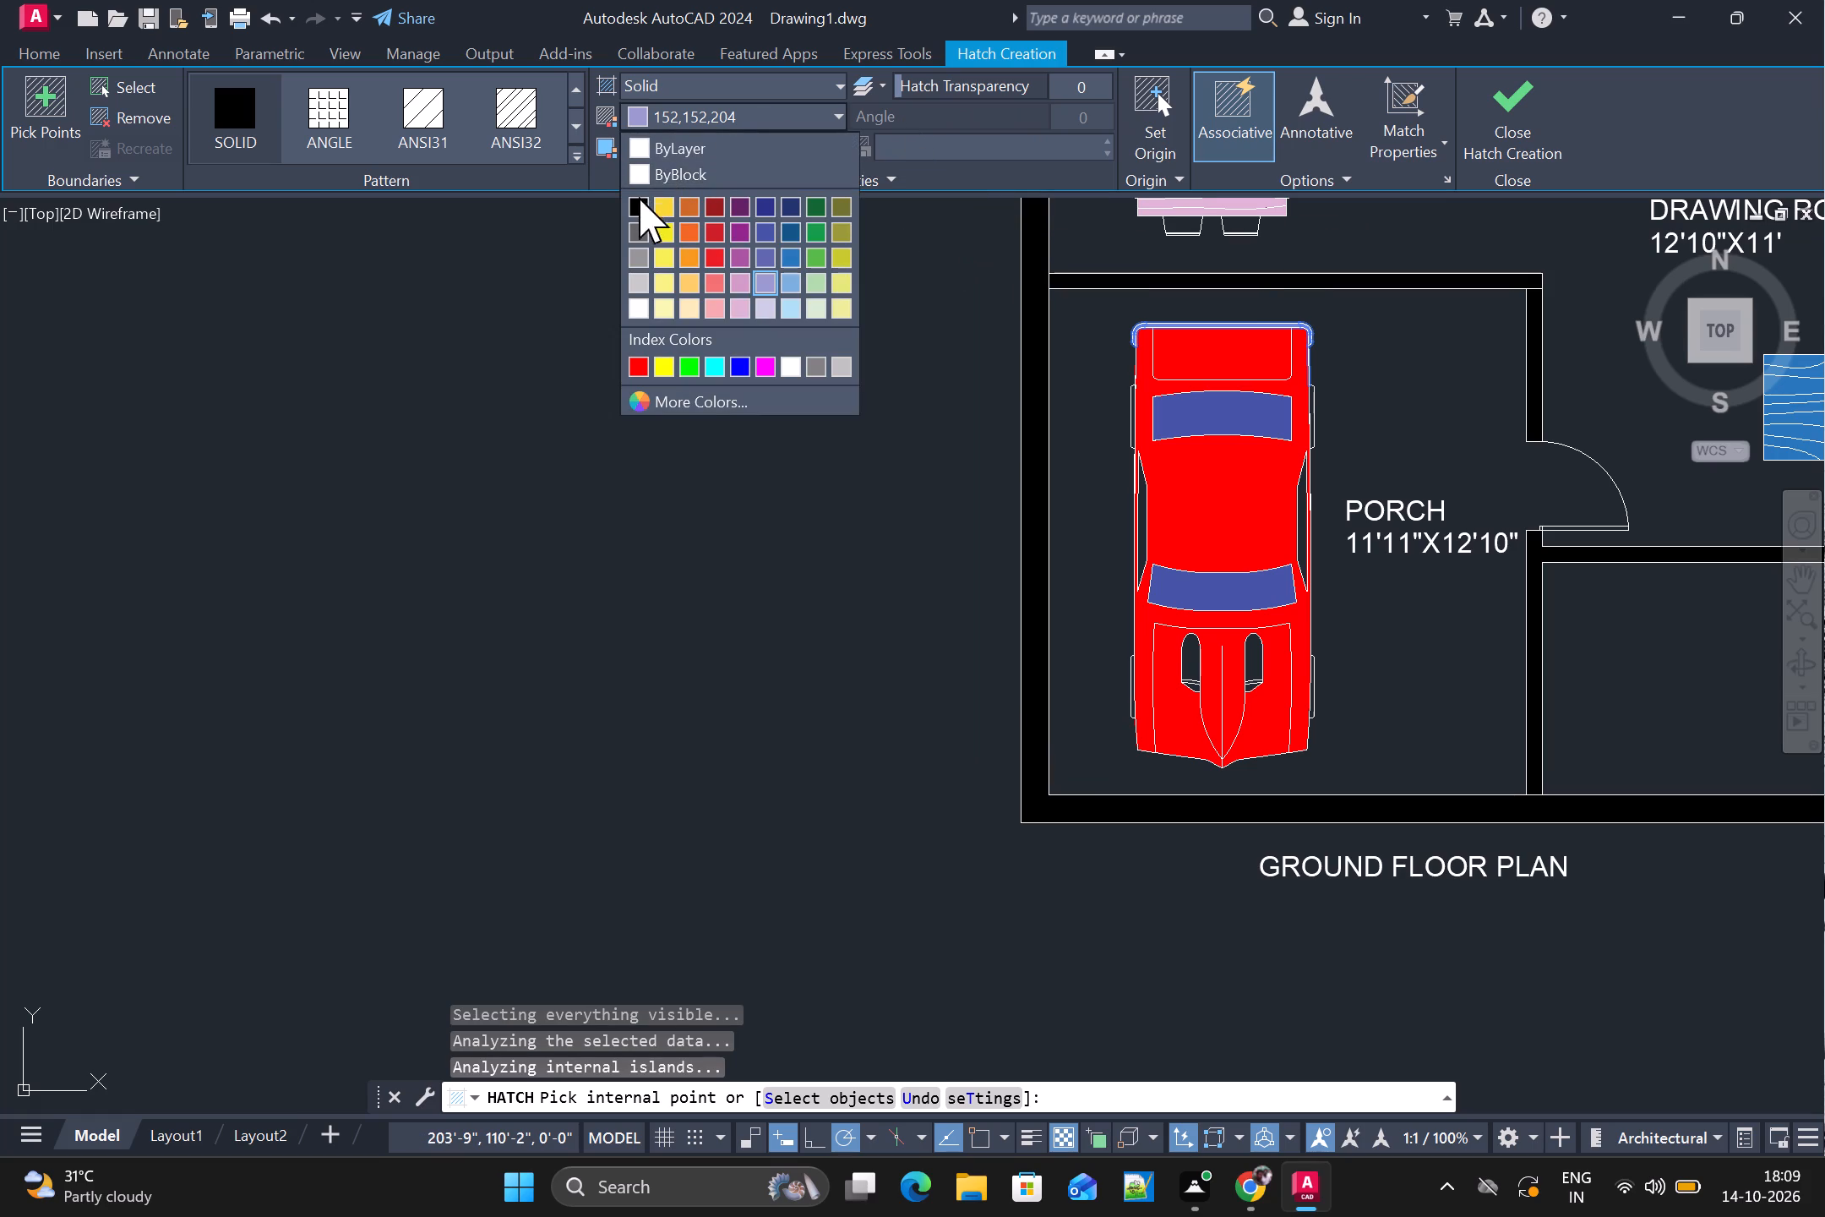
left_click(641, 201)
scroll(1464, 466, "up", 2)
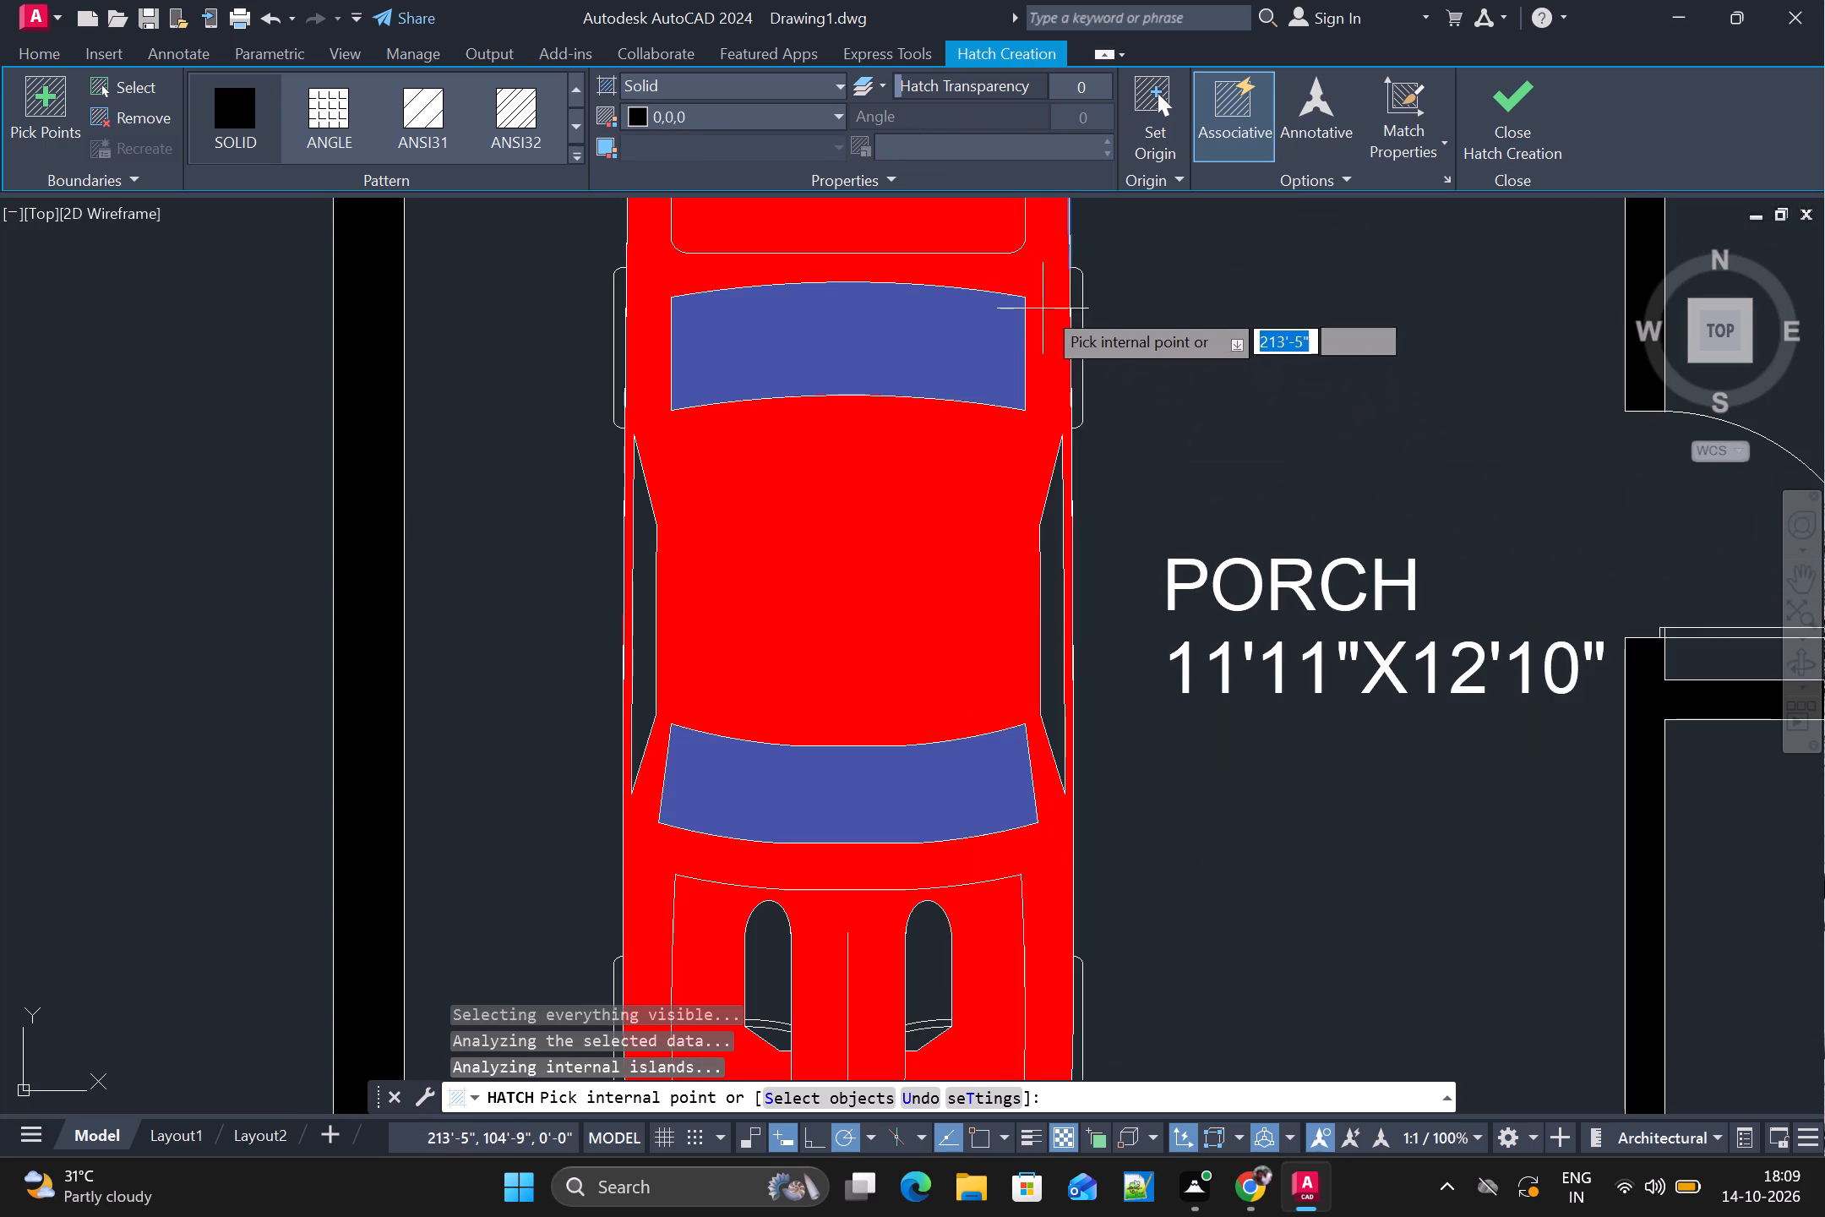
left_click(1079, 287)
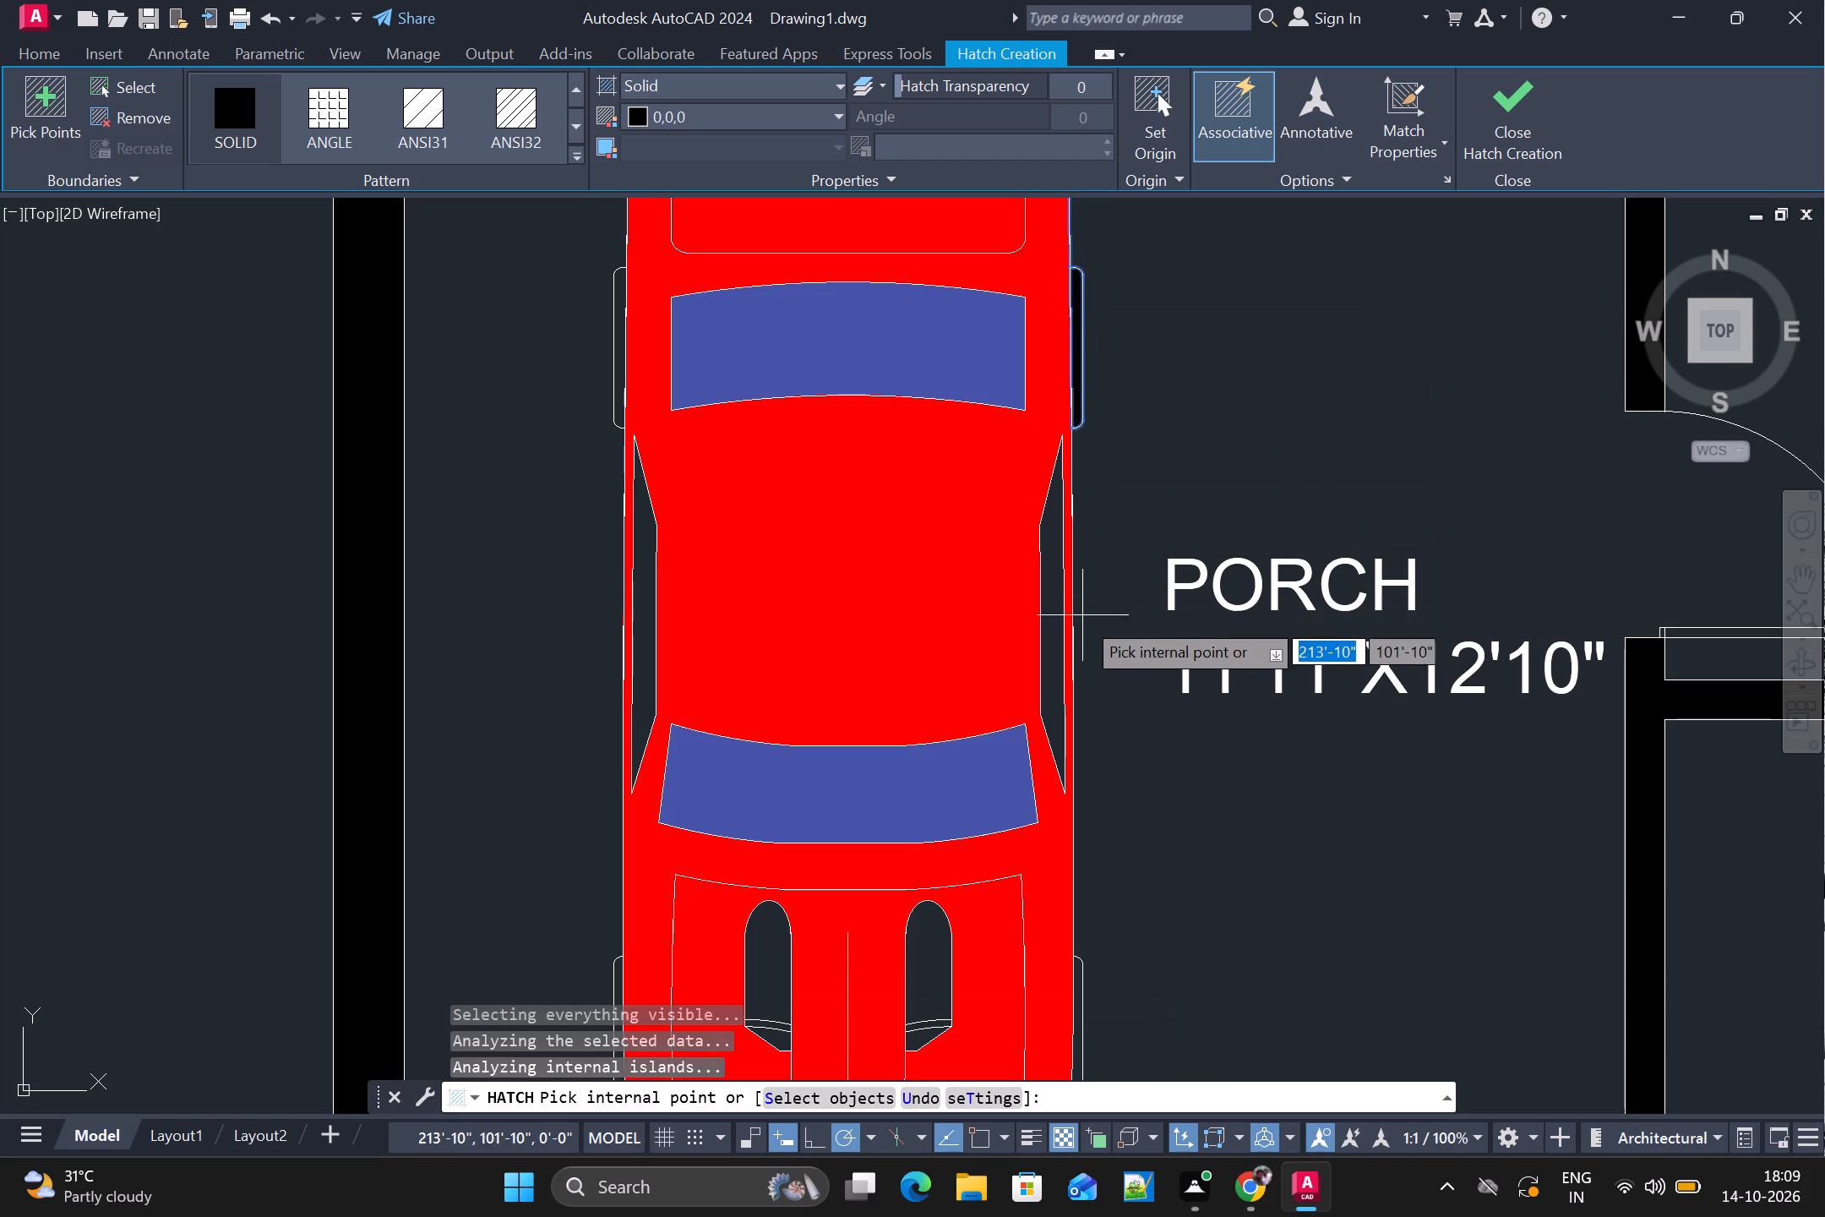
Add both wheels at the pointed hood end of the porch car to the 0,0,0 solid hatch.
scroll(1082, 630, "down", 2)
middle_click_drag(1063, 662, 969, 556)
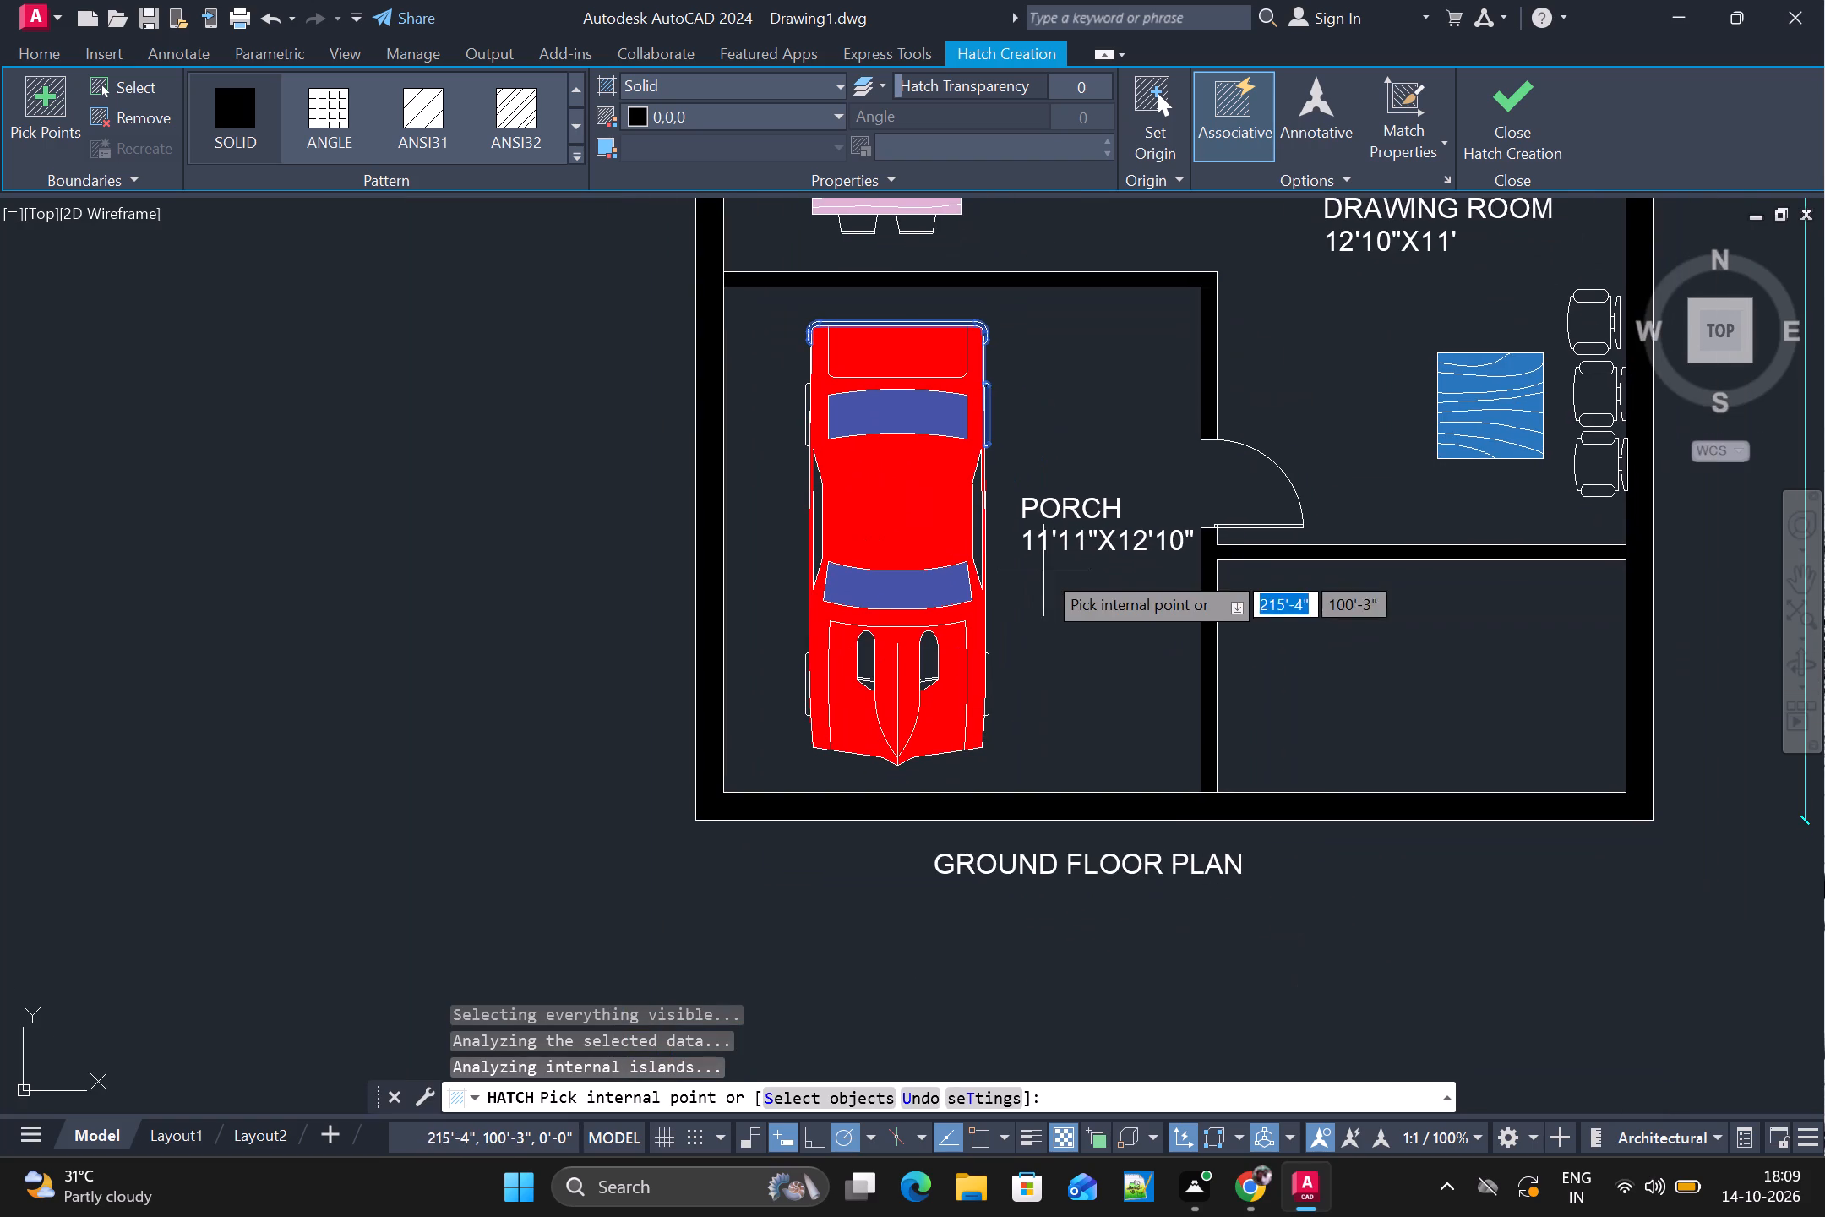
scroll(1027, 669, "up", 2)
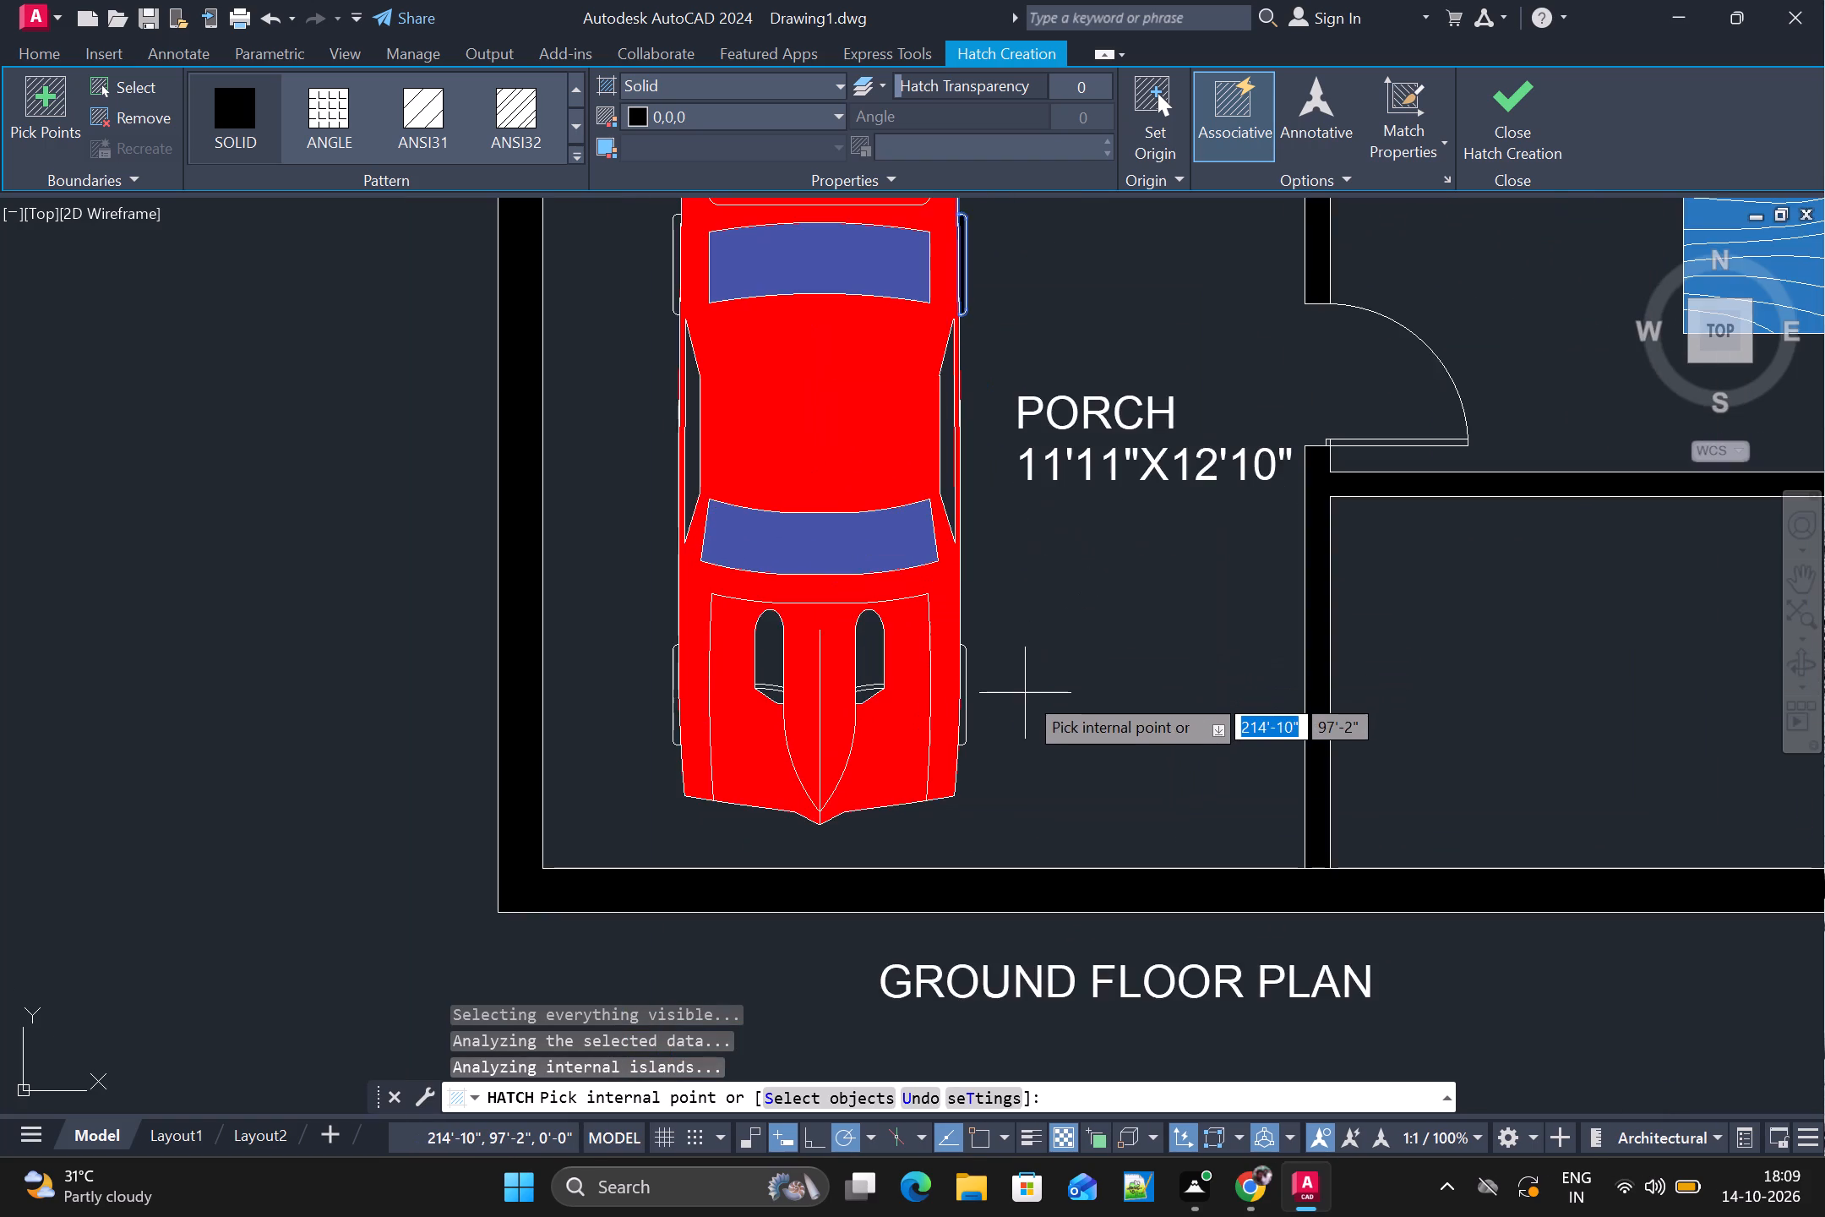
middle_click_drag(1024, 693, 891, 551)
scroll(866, 524, "up", 2)
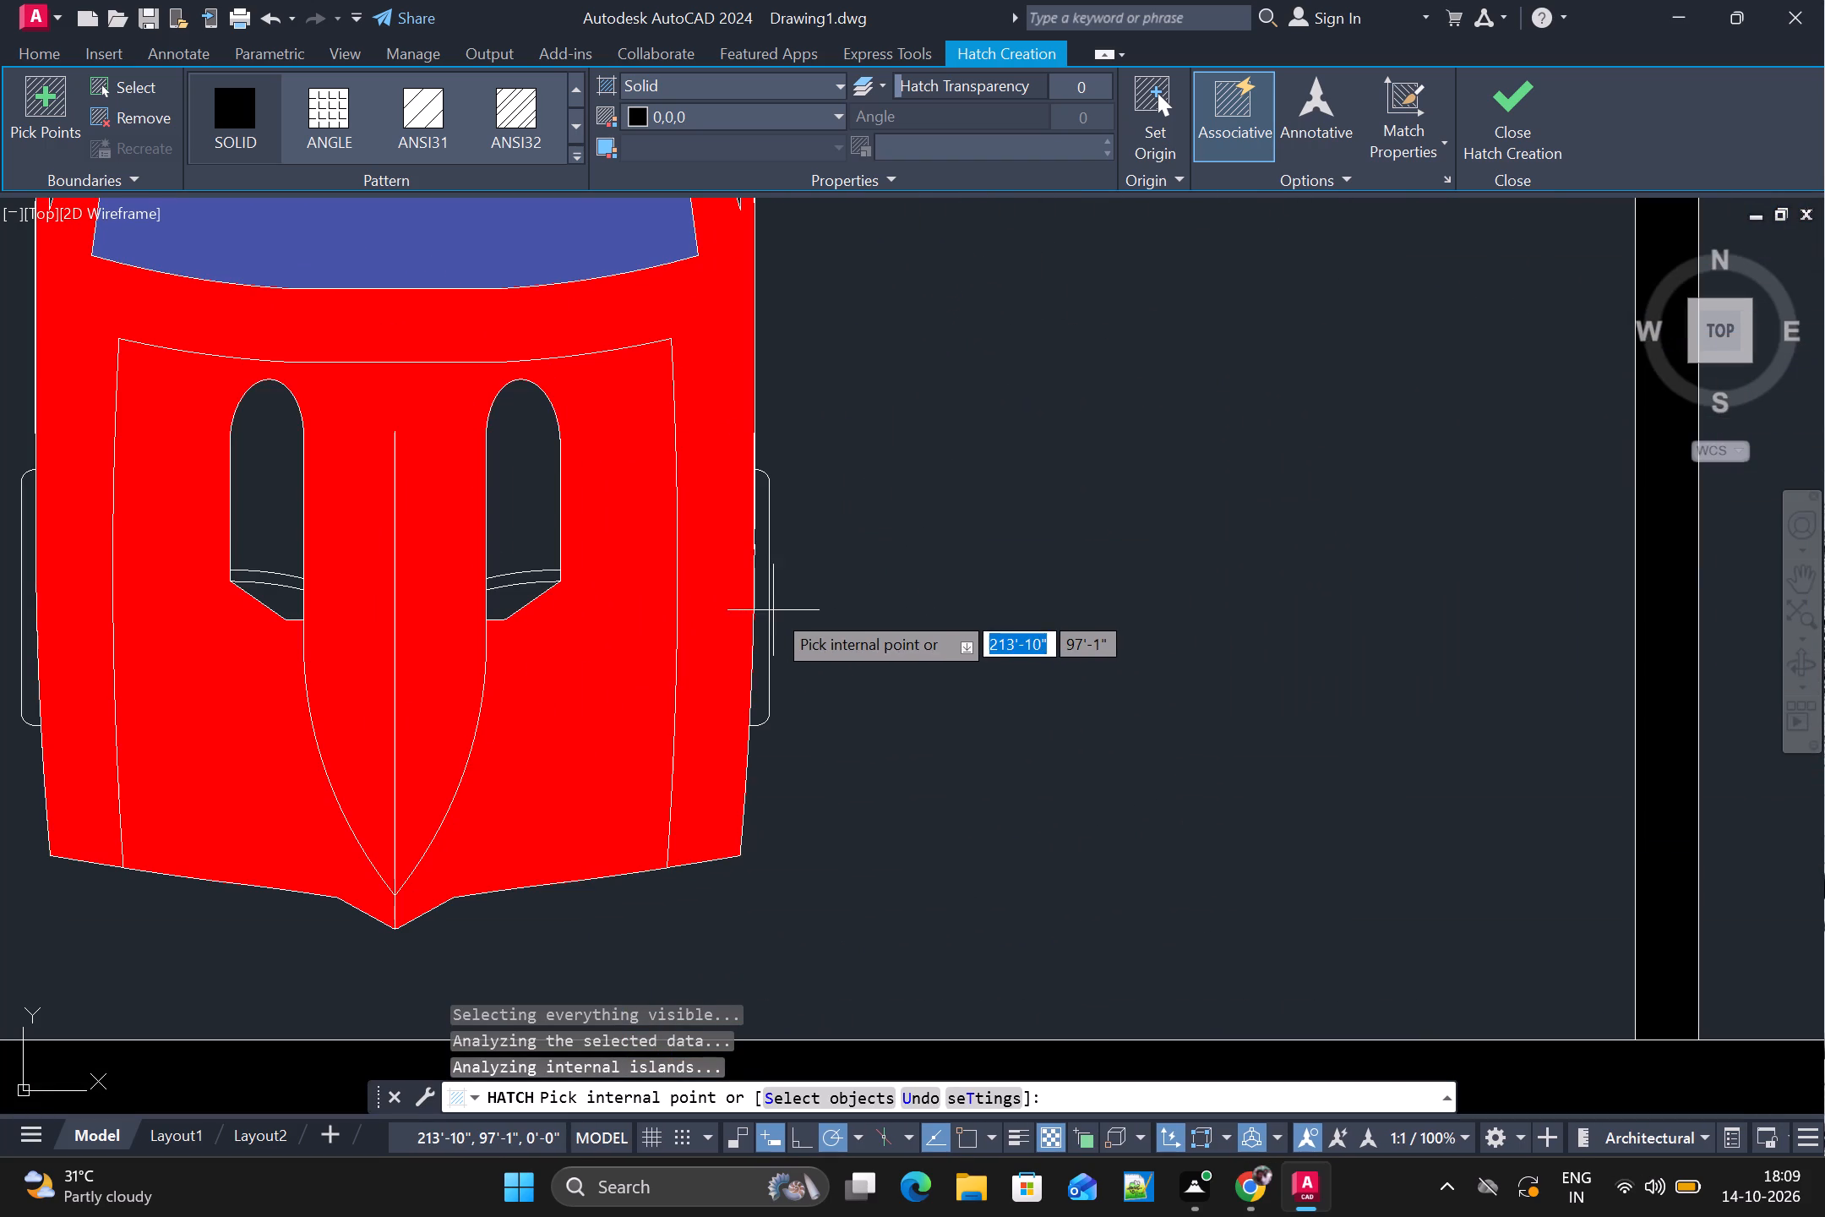
left_click(762, 599)
scroll(860, 621, "down", 3)
scroll(788, 667, "down", 2)
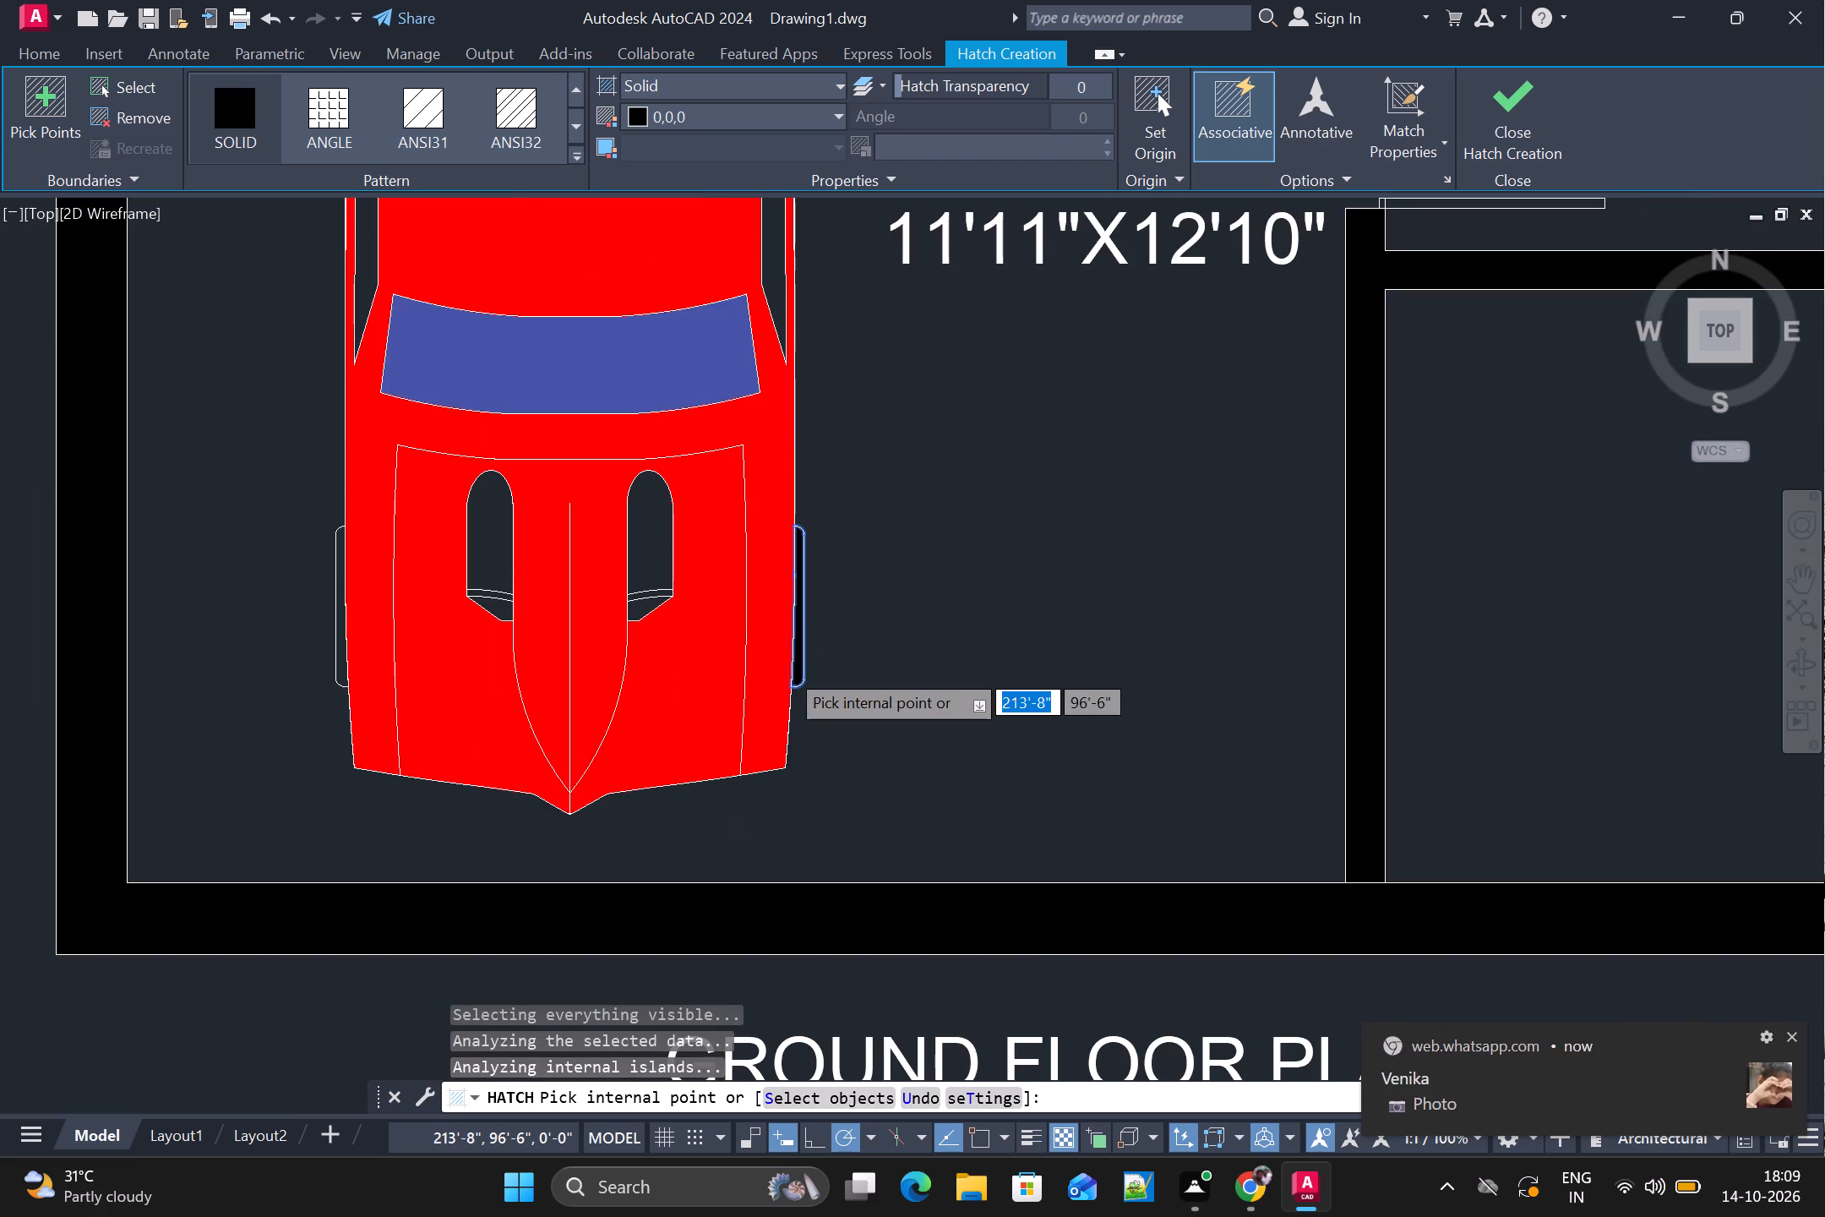
middle_click_drag(505, 614, 931, 548)
scroll(939, 595, "up", 3)
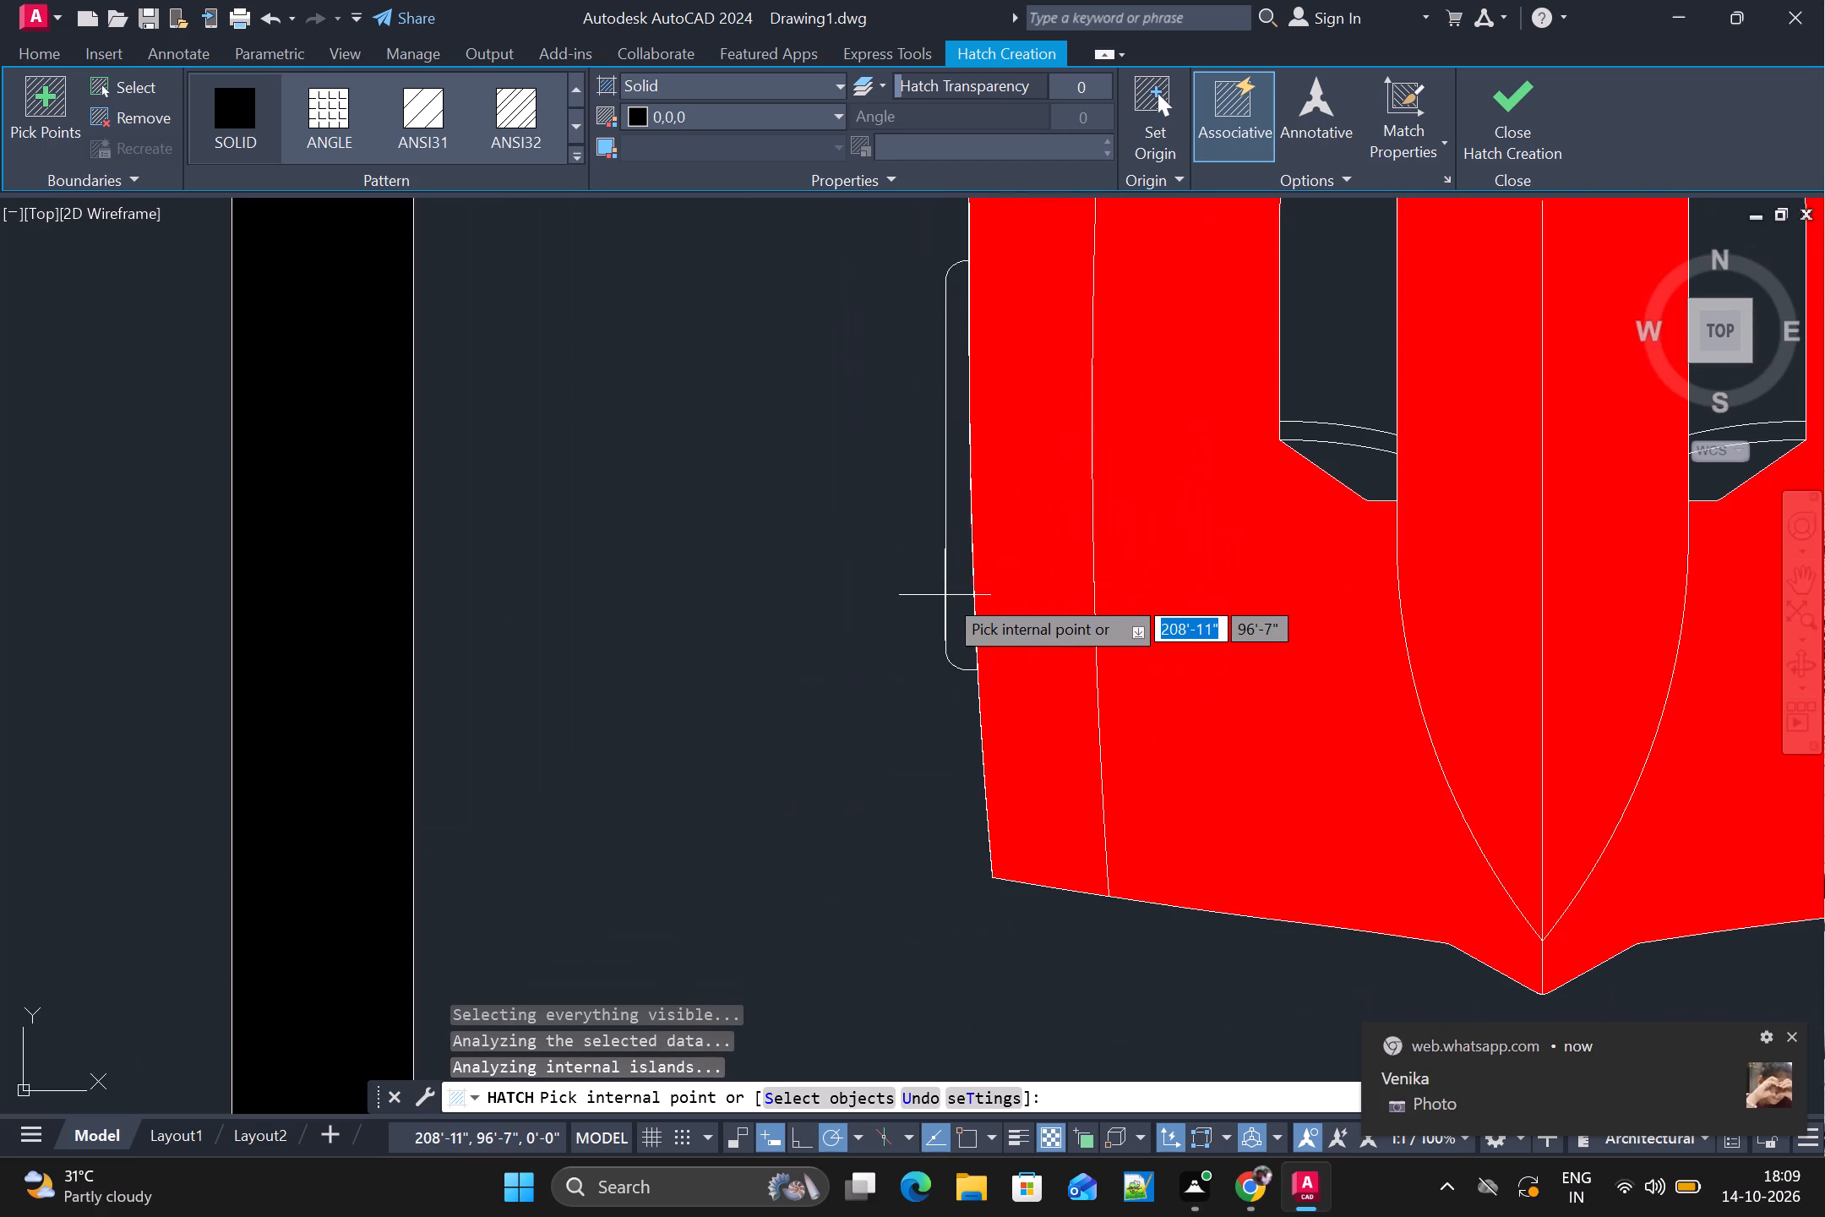
scroll(956, 587, "up", 2)
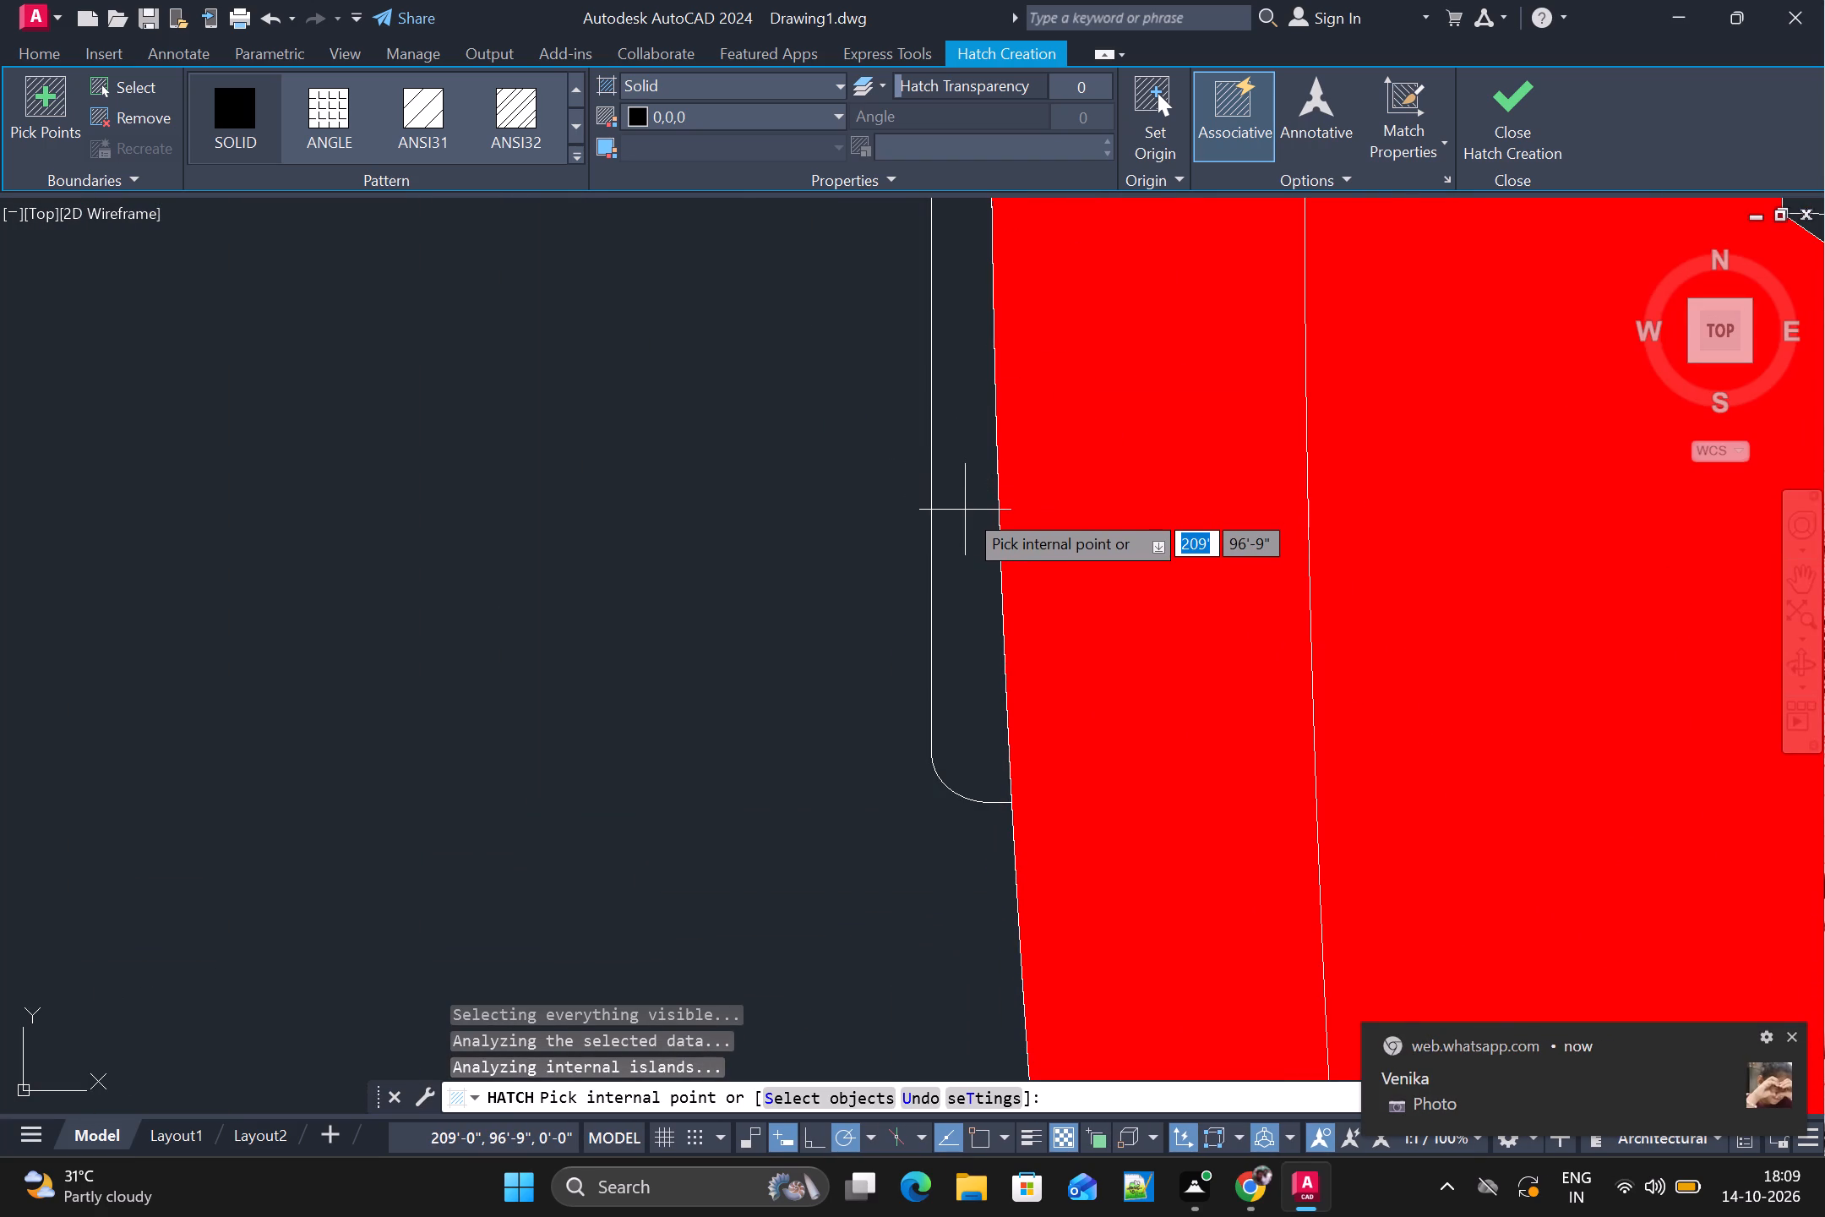
scroll(965, 510, "down", 2)
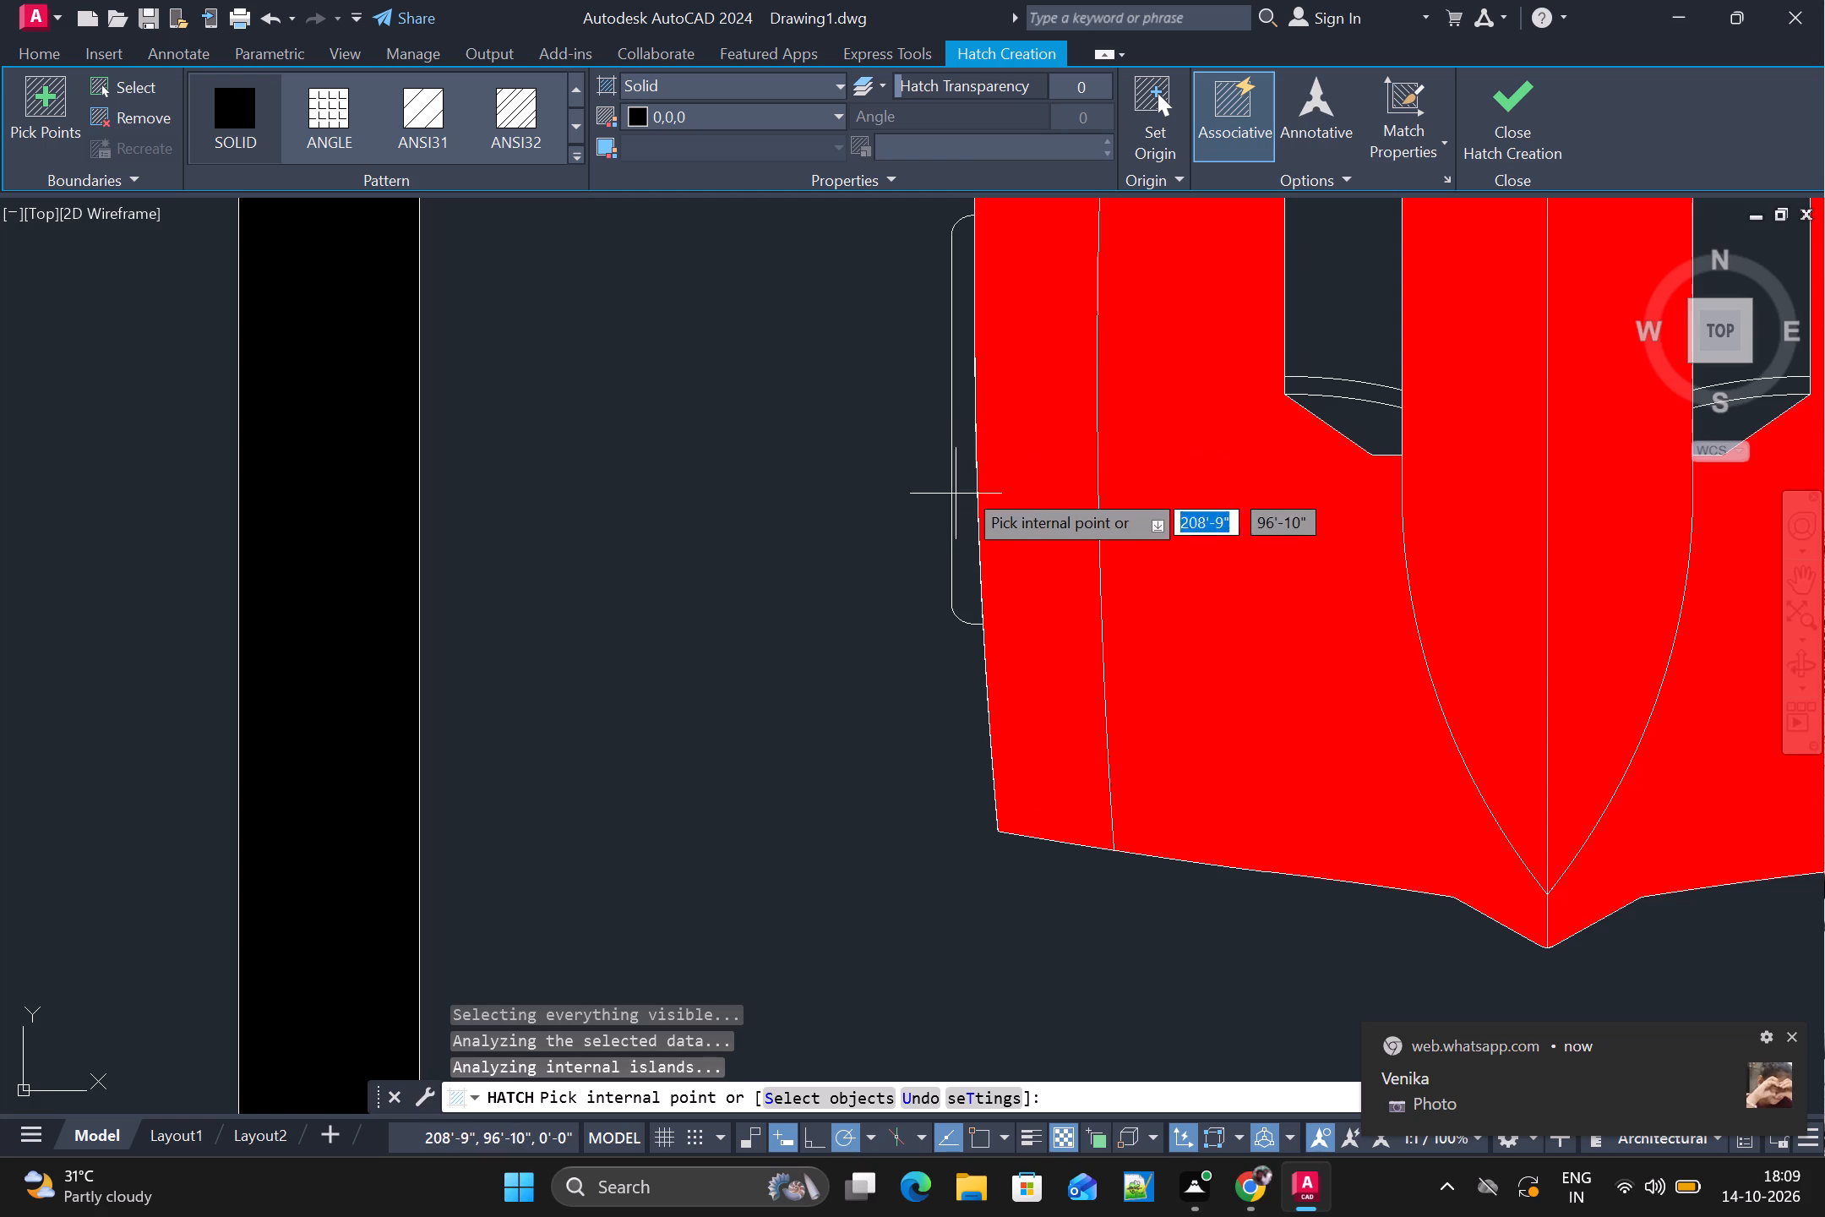
left_click(965, 480)
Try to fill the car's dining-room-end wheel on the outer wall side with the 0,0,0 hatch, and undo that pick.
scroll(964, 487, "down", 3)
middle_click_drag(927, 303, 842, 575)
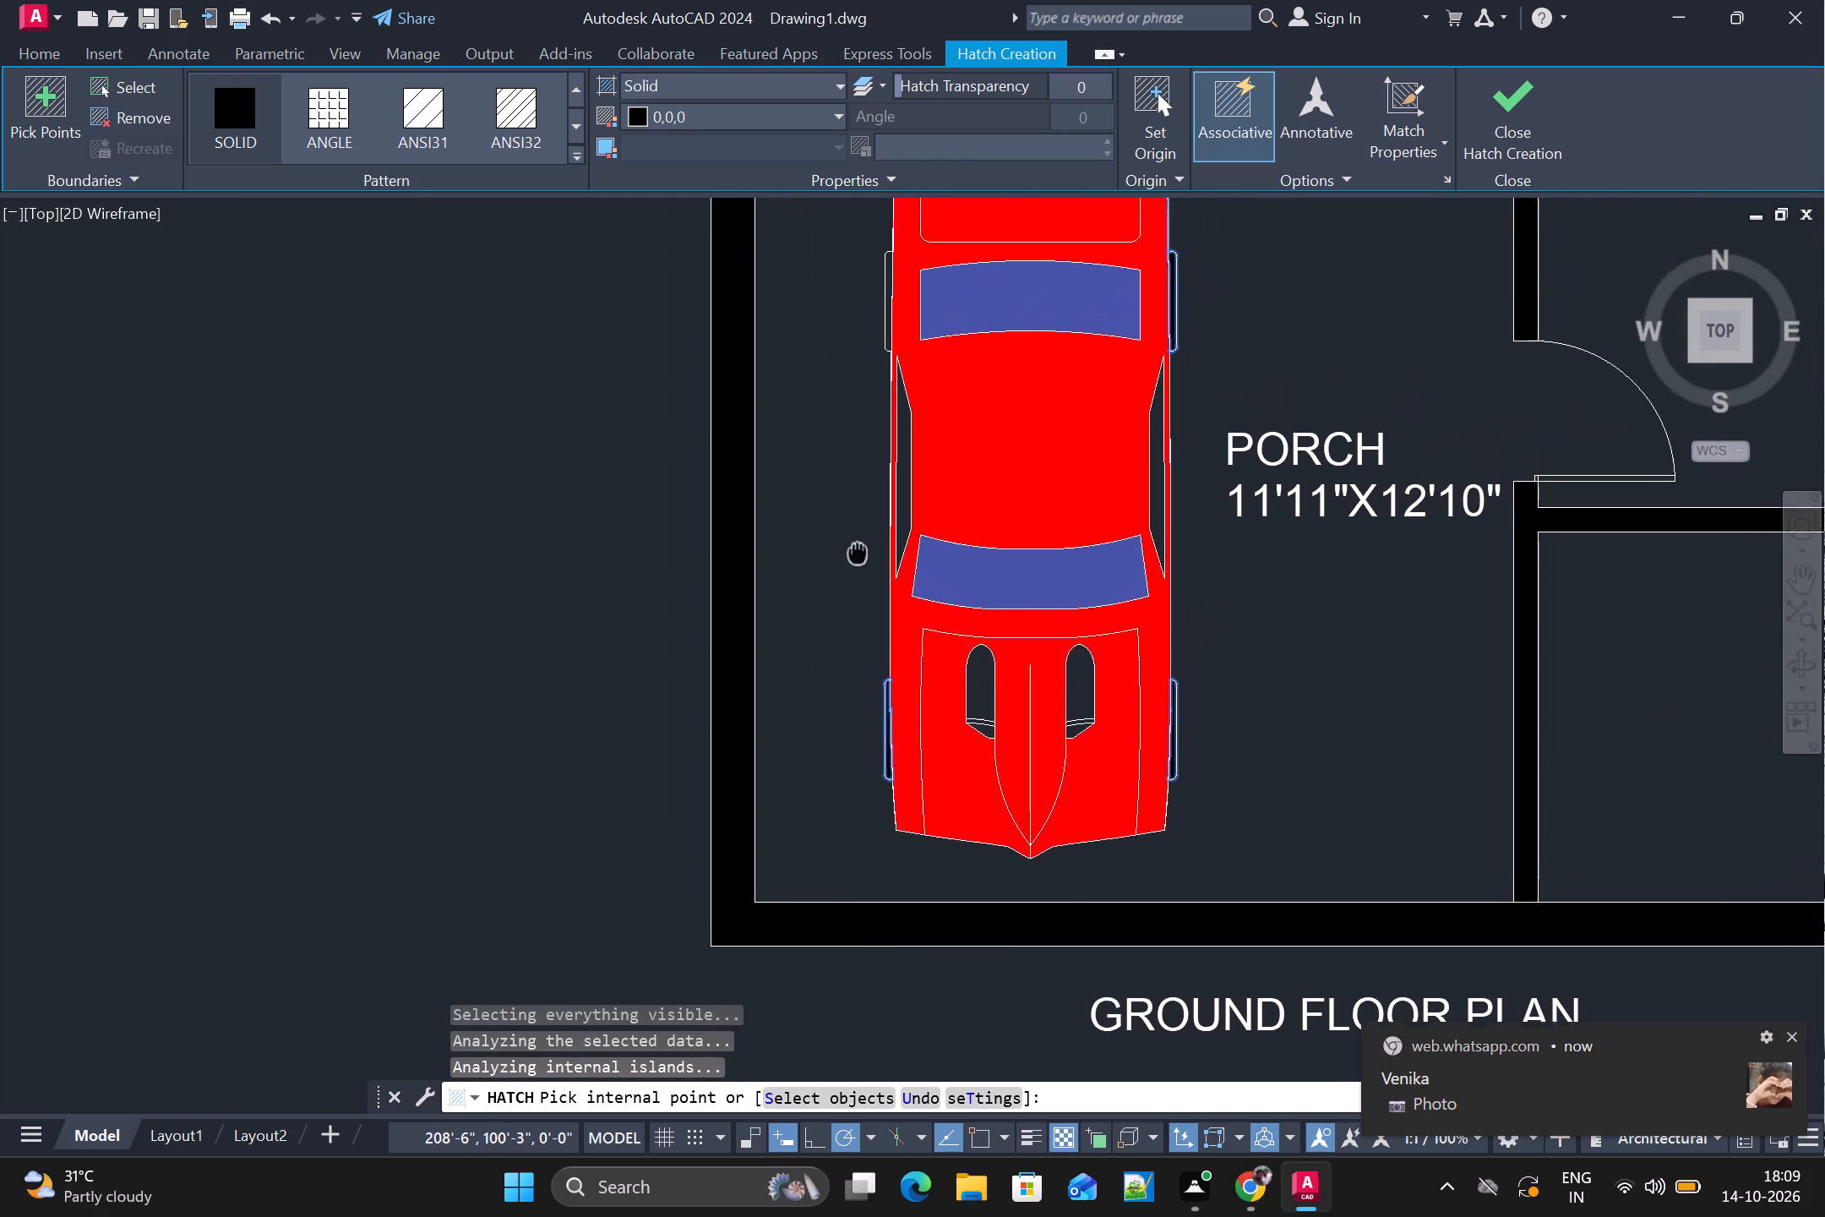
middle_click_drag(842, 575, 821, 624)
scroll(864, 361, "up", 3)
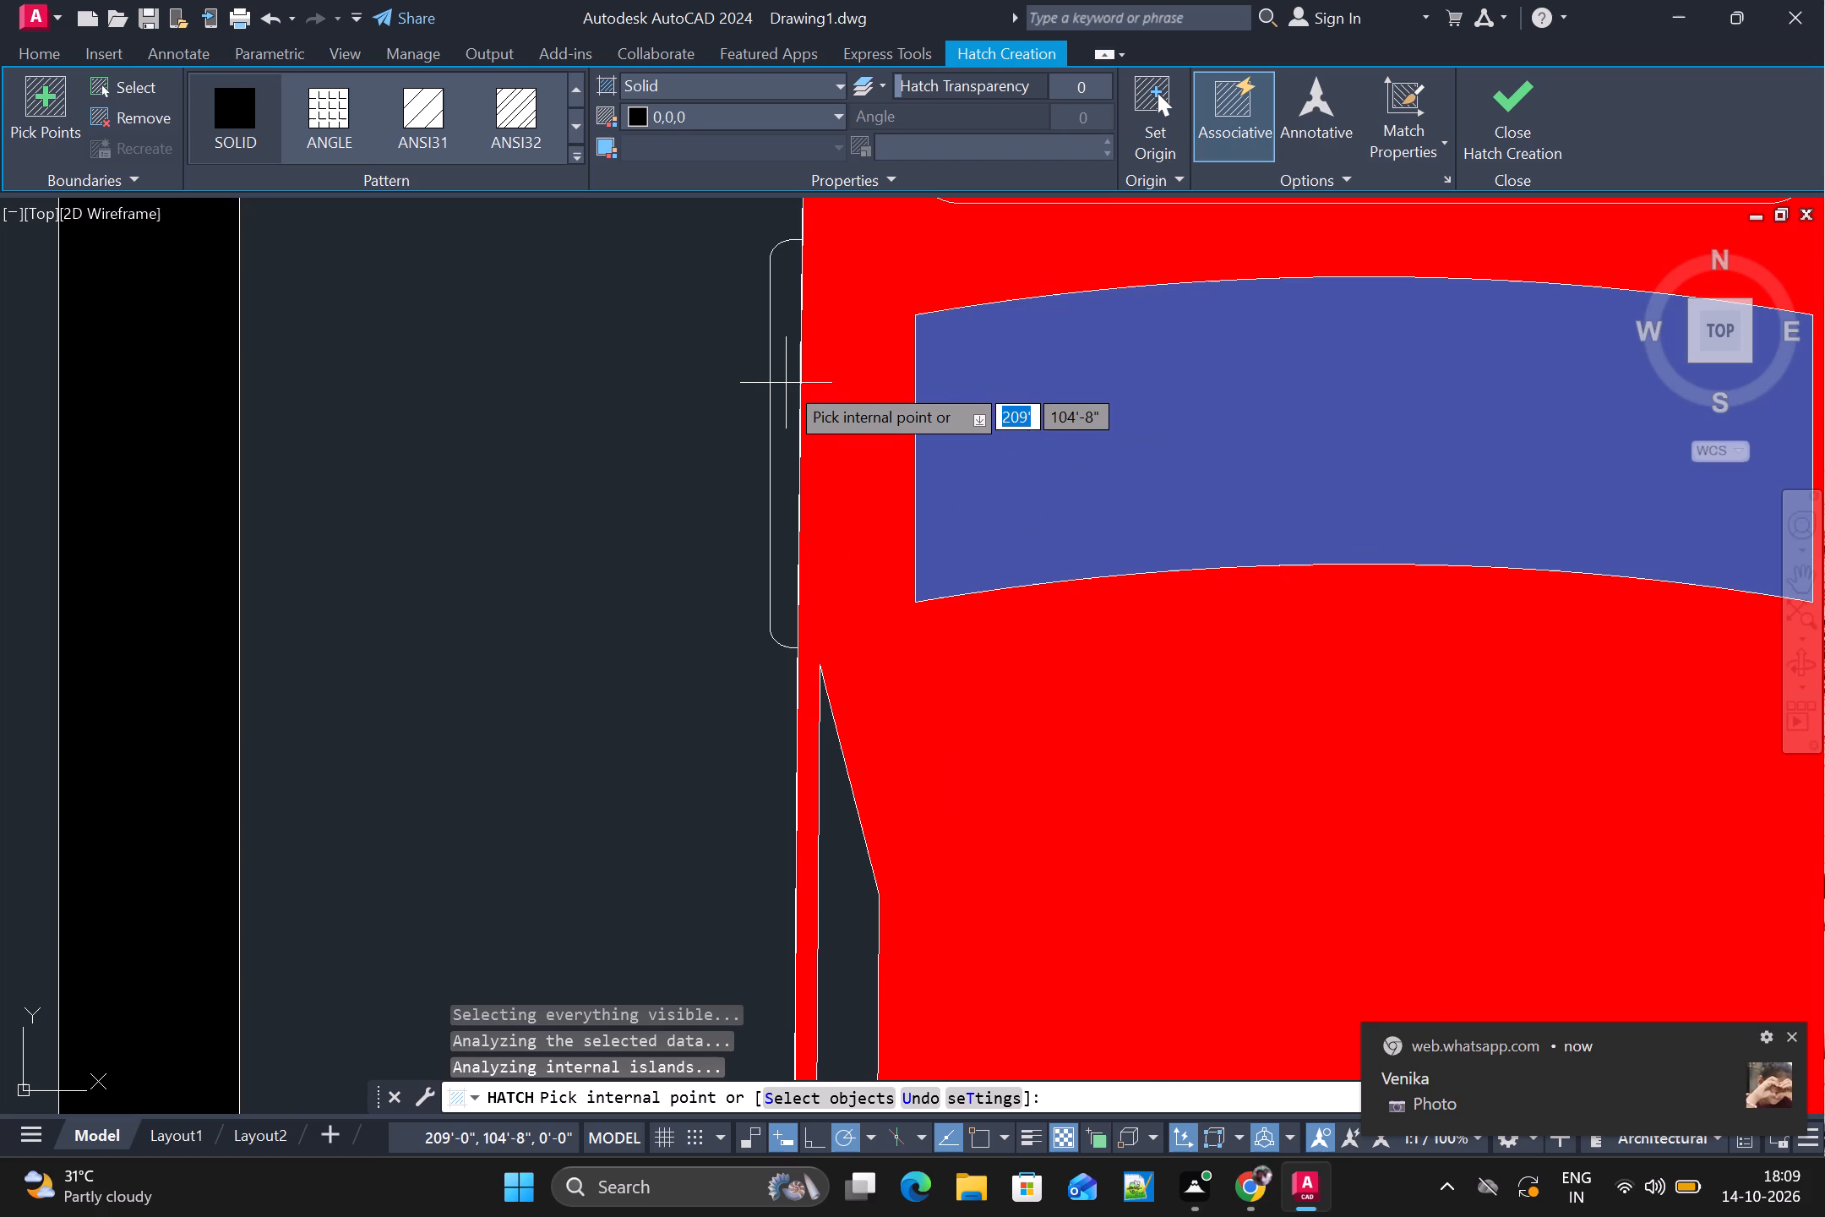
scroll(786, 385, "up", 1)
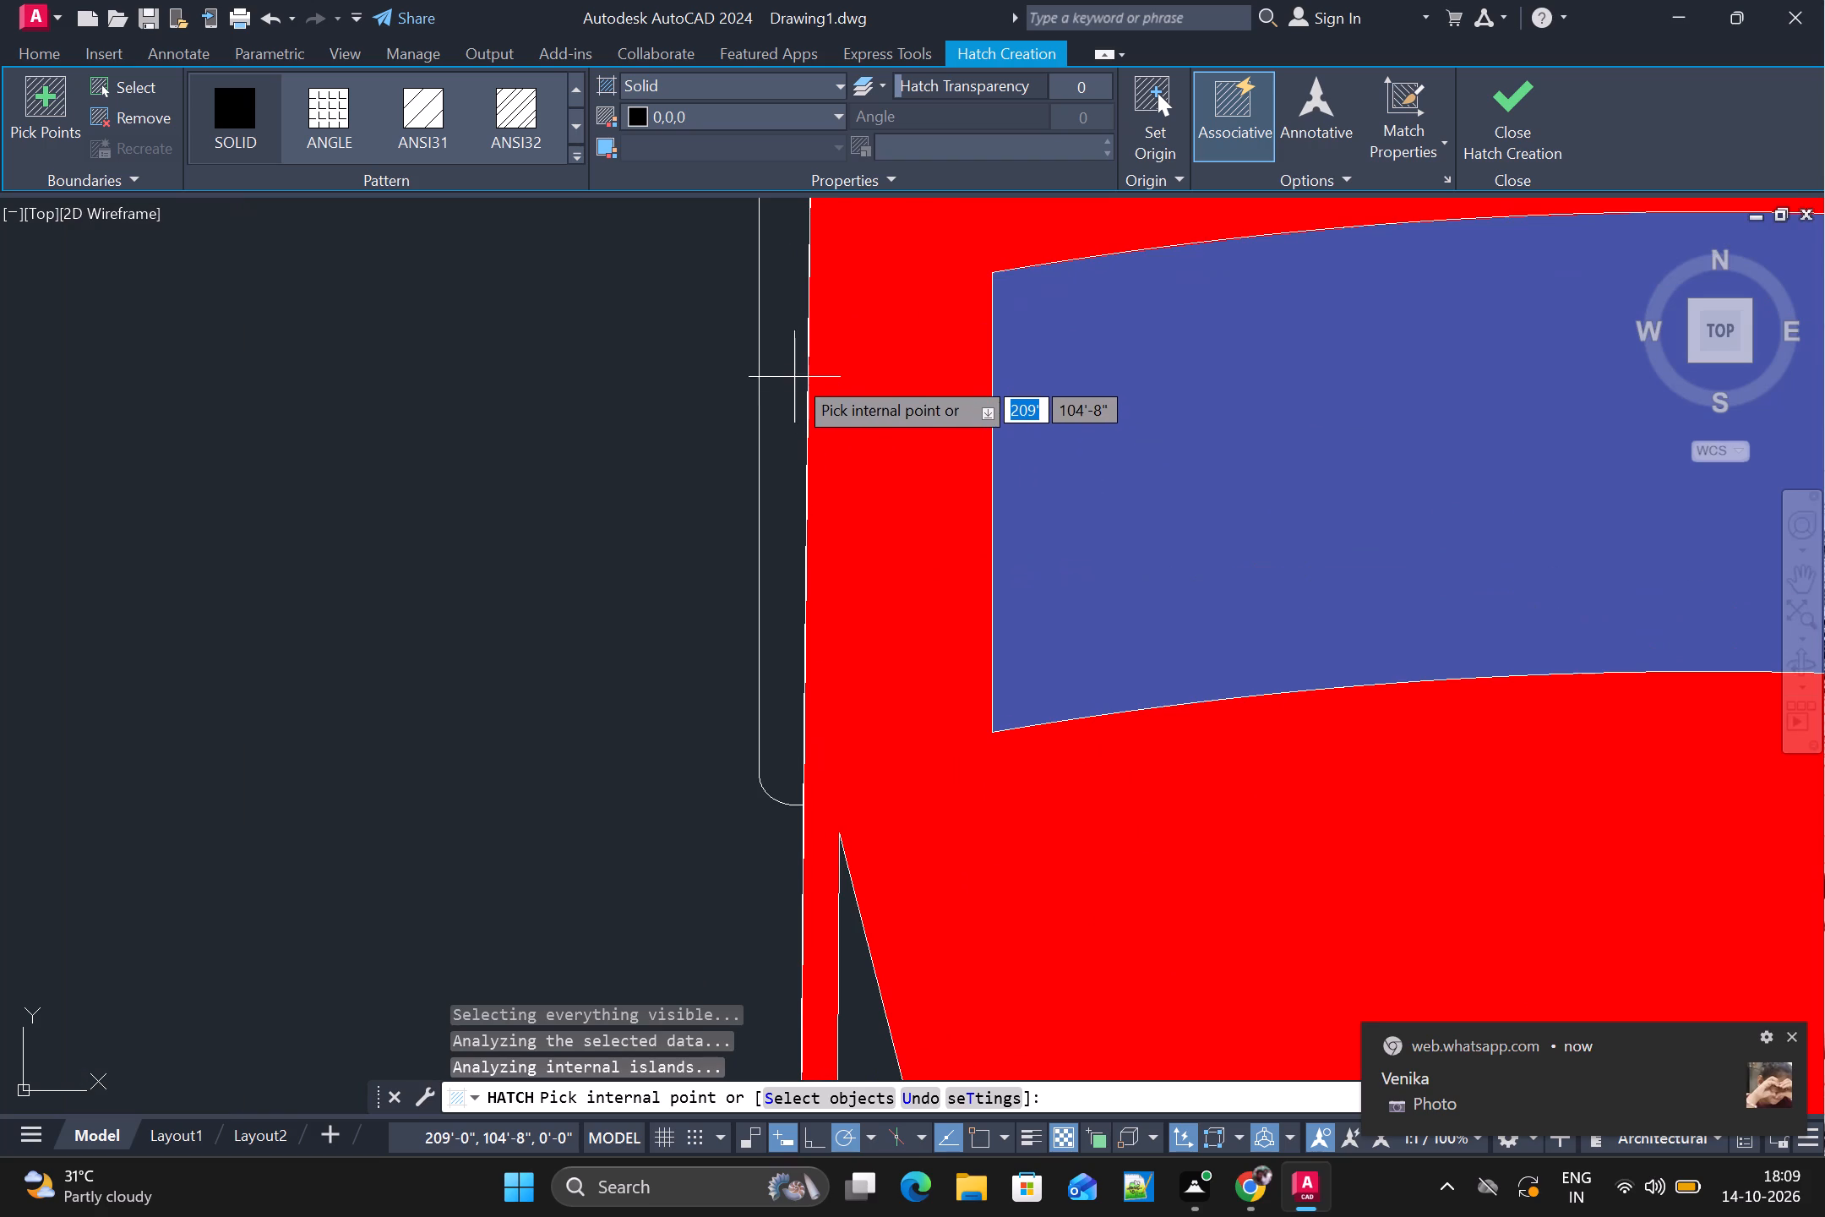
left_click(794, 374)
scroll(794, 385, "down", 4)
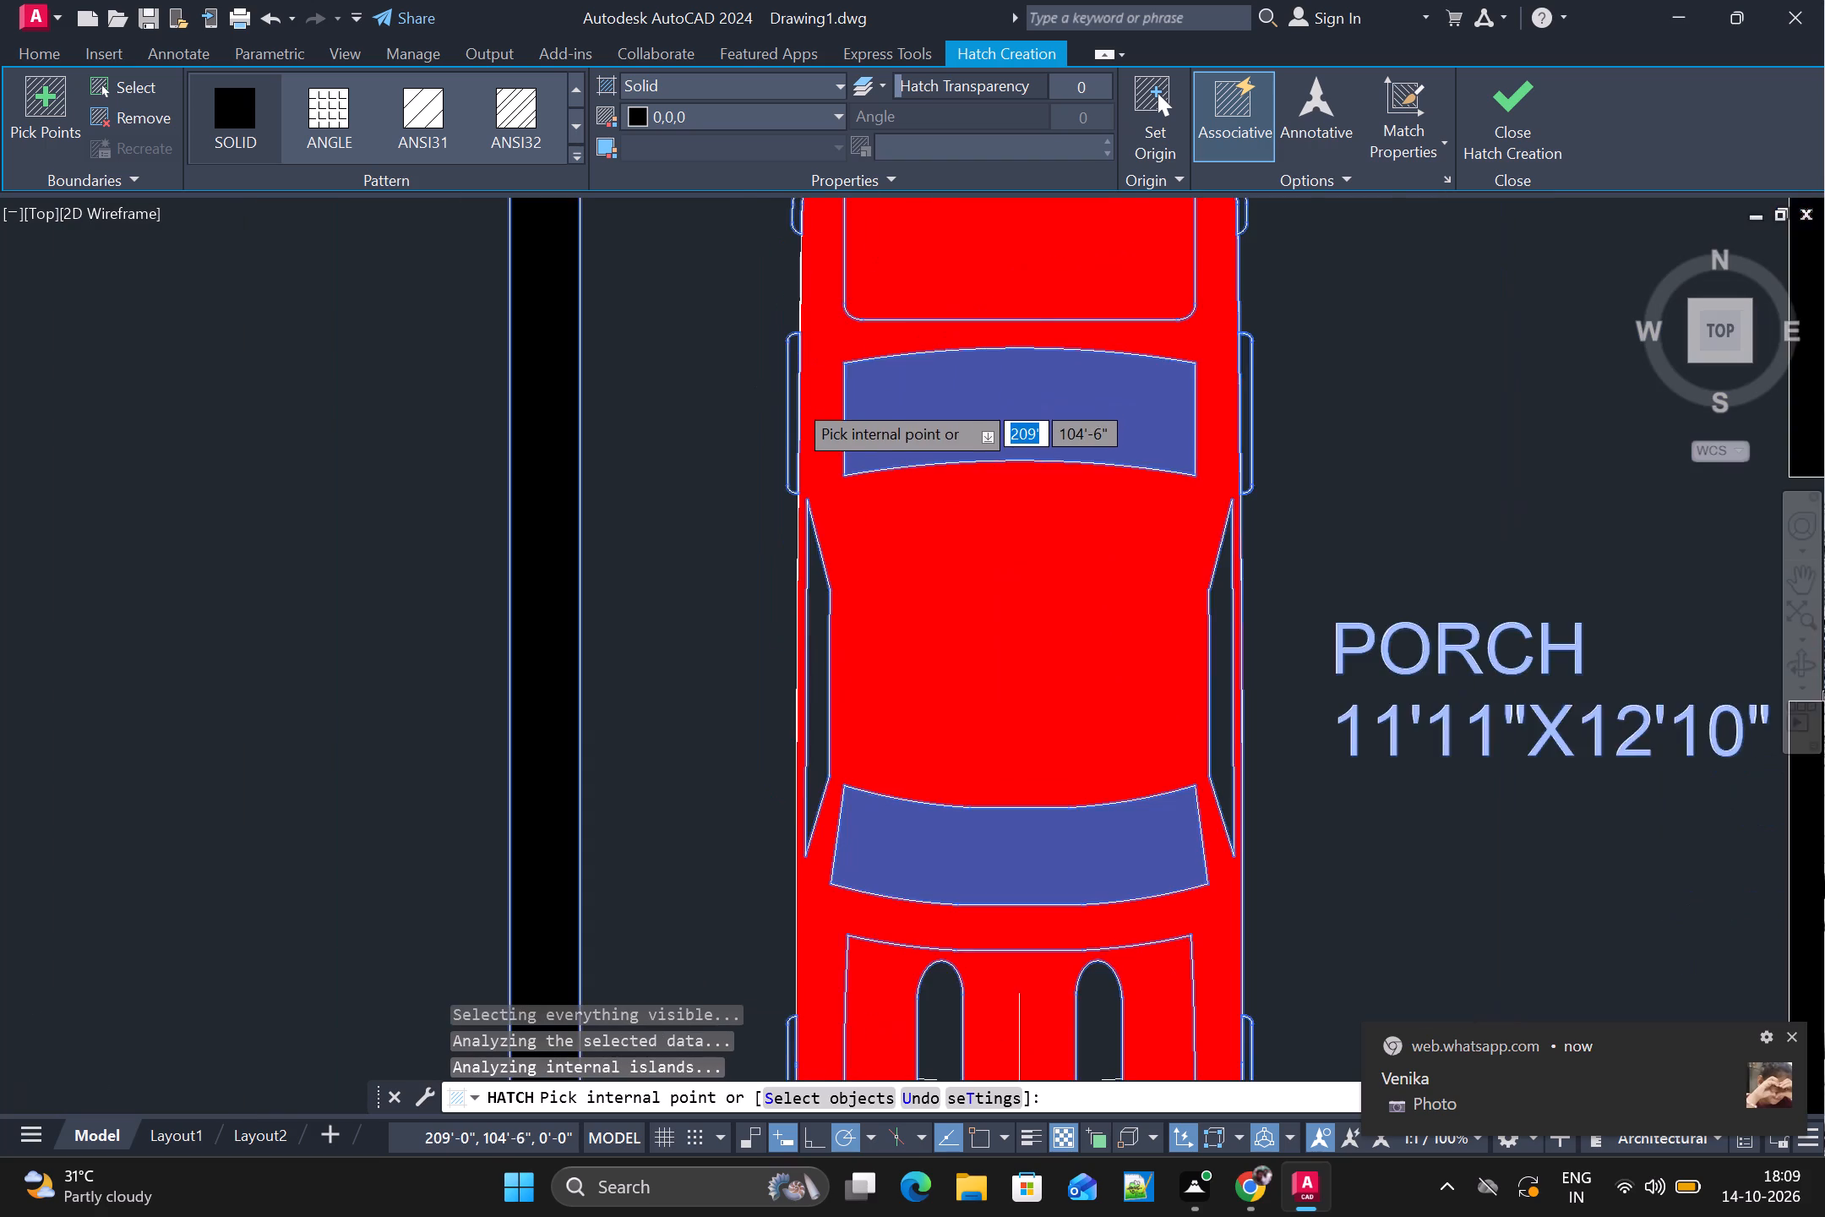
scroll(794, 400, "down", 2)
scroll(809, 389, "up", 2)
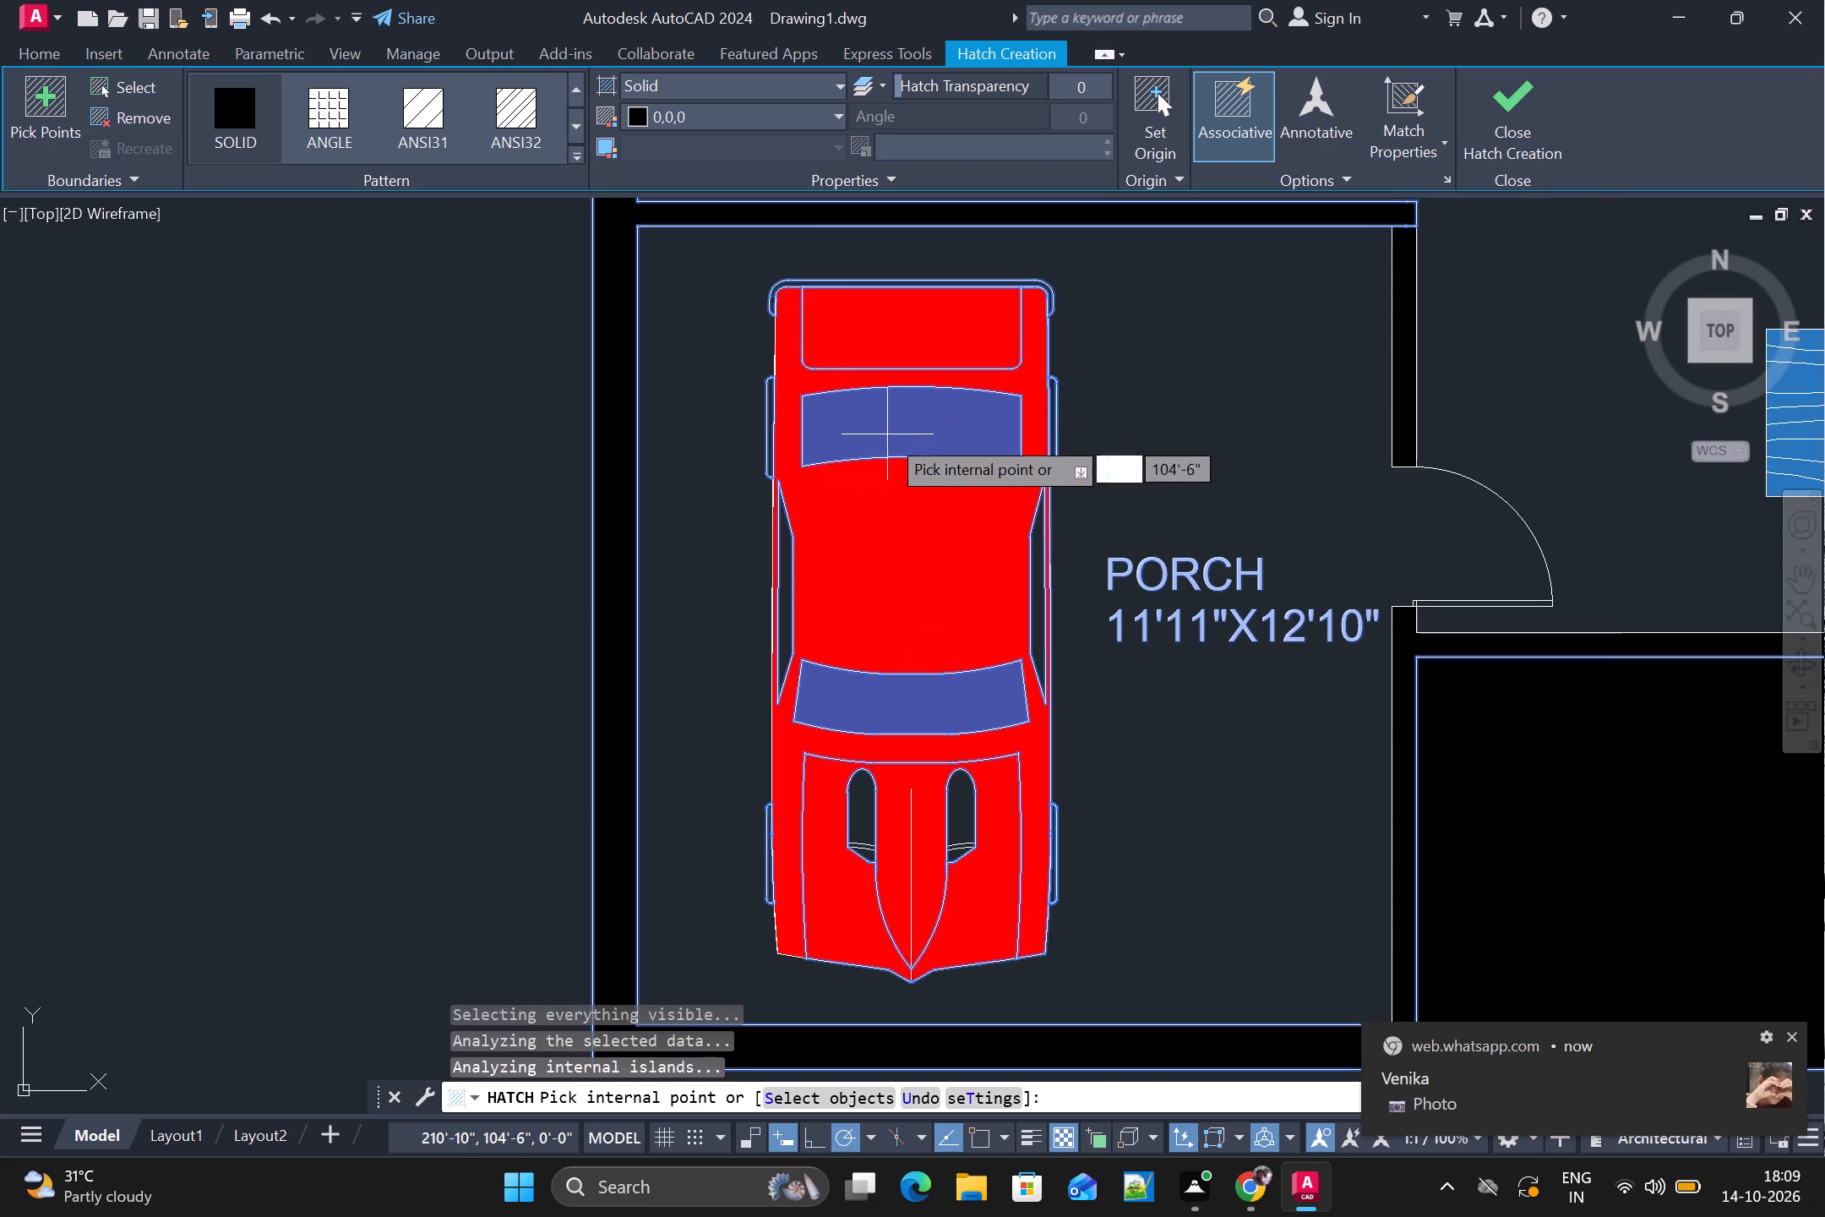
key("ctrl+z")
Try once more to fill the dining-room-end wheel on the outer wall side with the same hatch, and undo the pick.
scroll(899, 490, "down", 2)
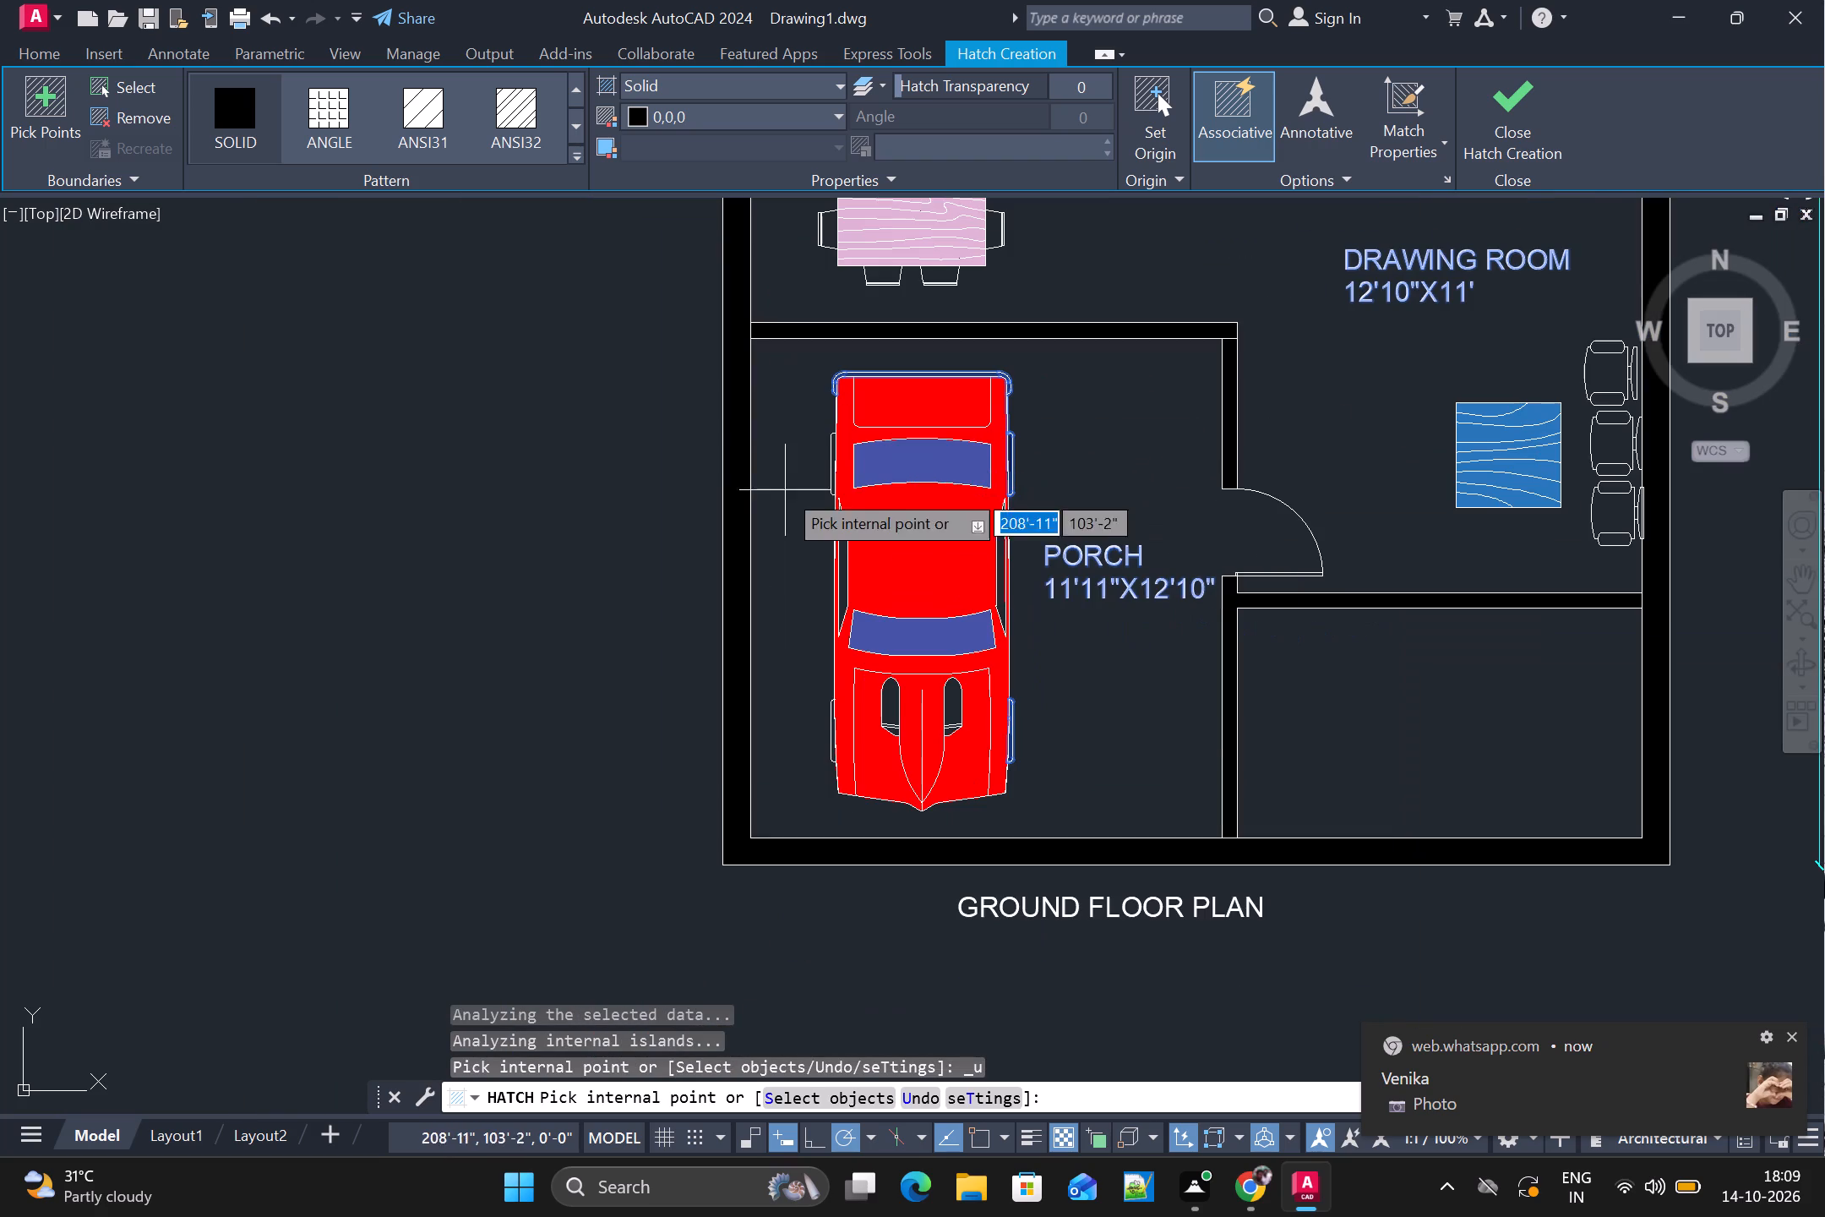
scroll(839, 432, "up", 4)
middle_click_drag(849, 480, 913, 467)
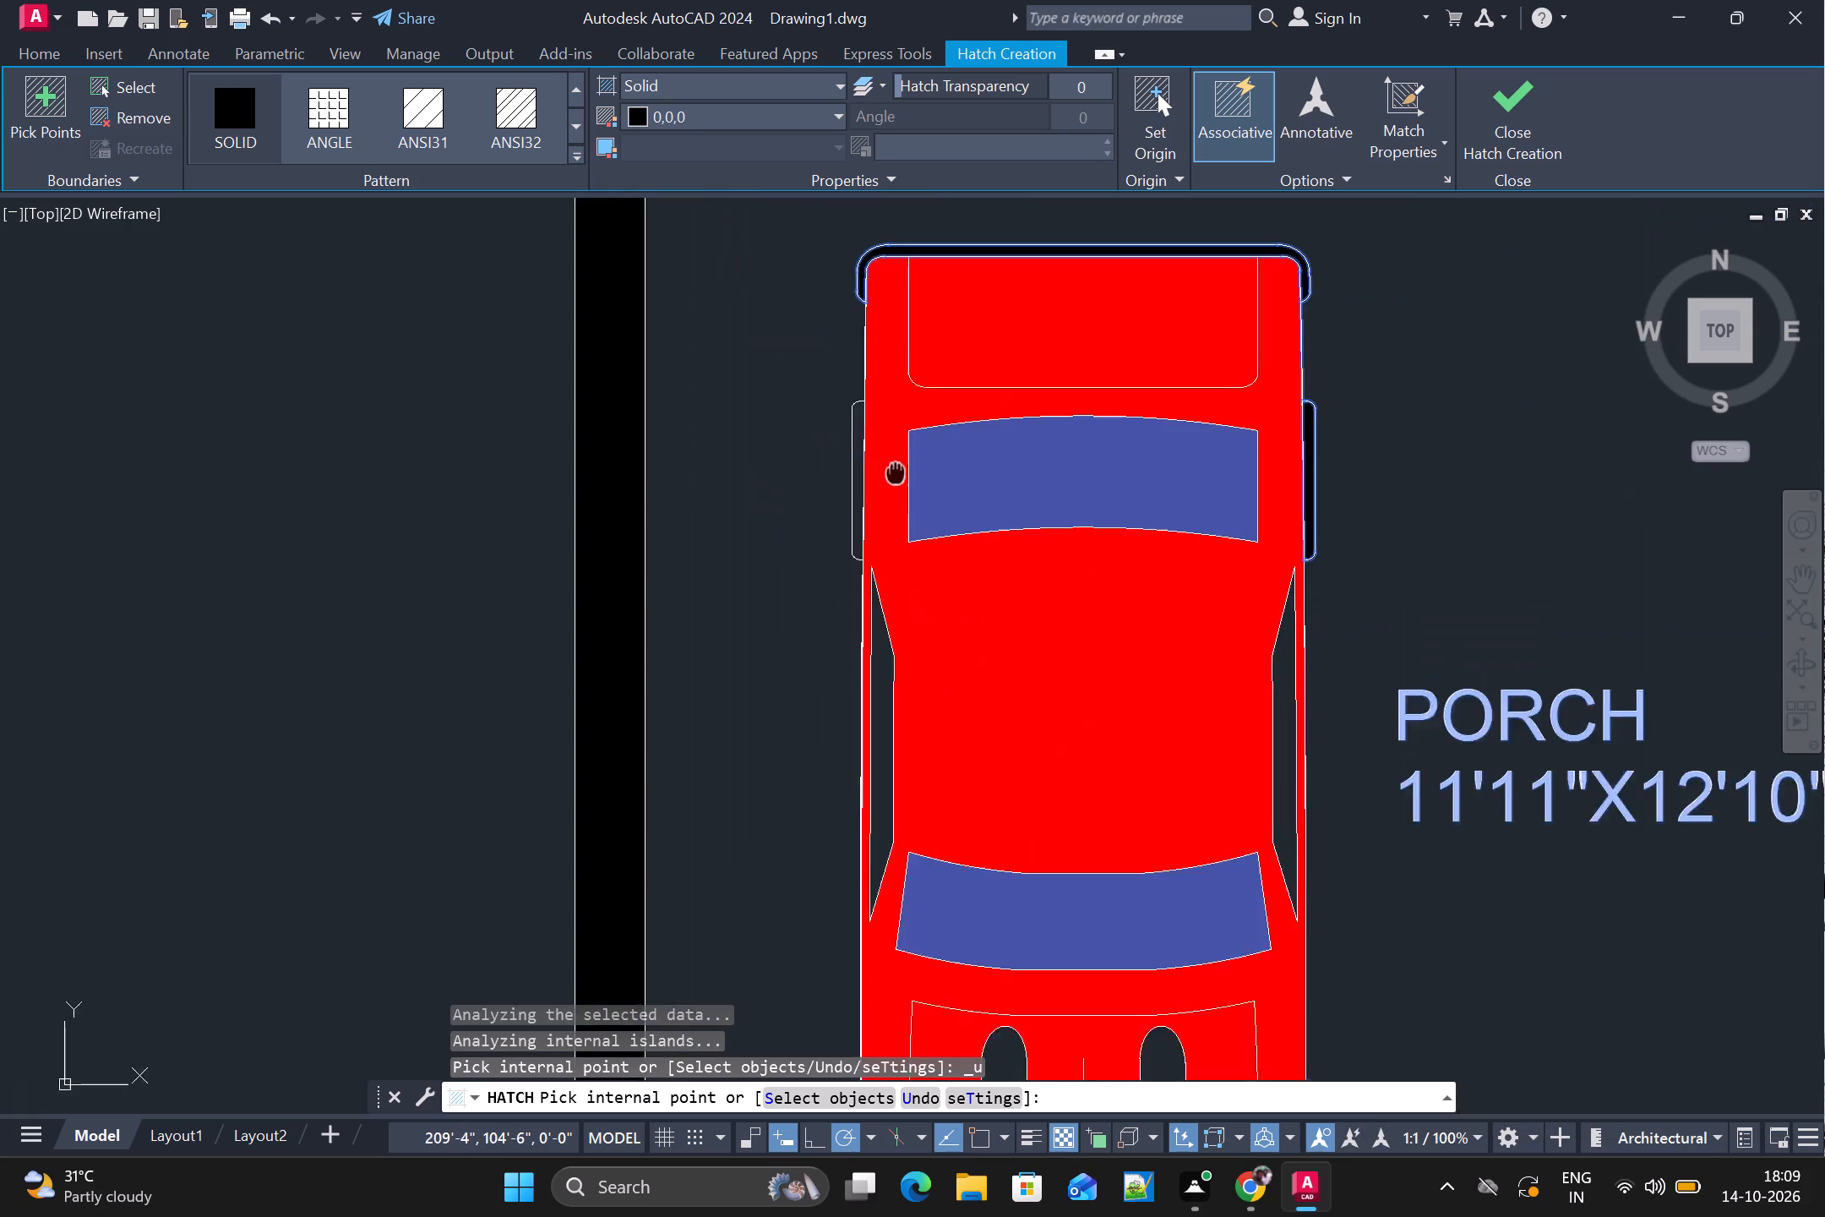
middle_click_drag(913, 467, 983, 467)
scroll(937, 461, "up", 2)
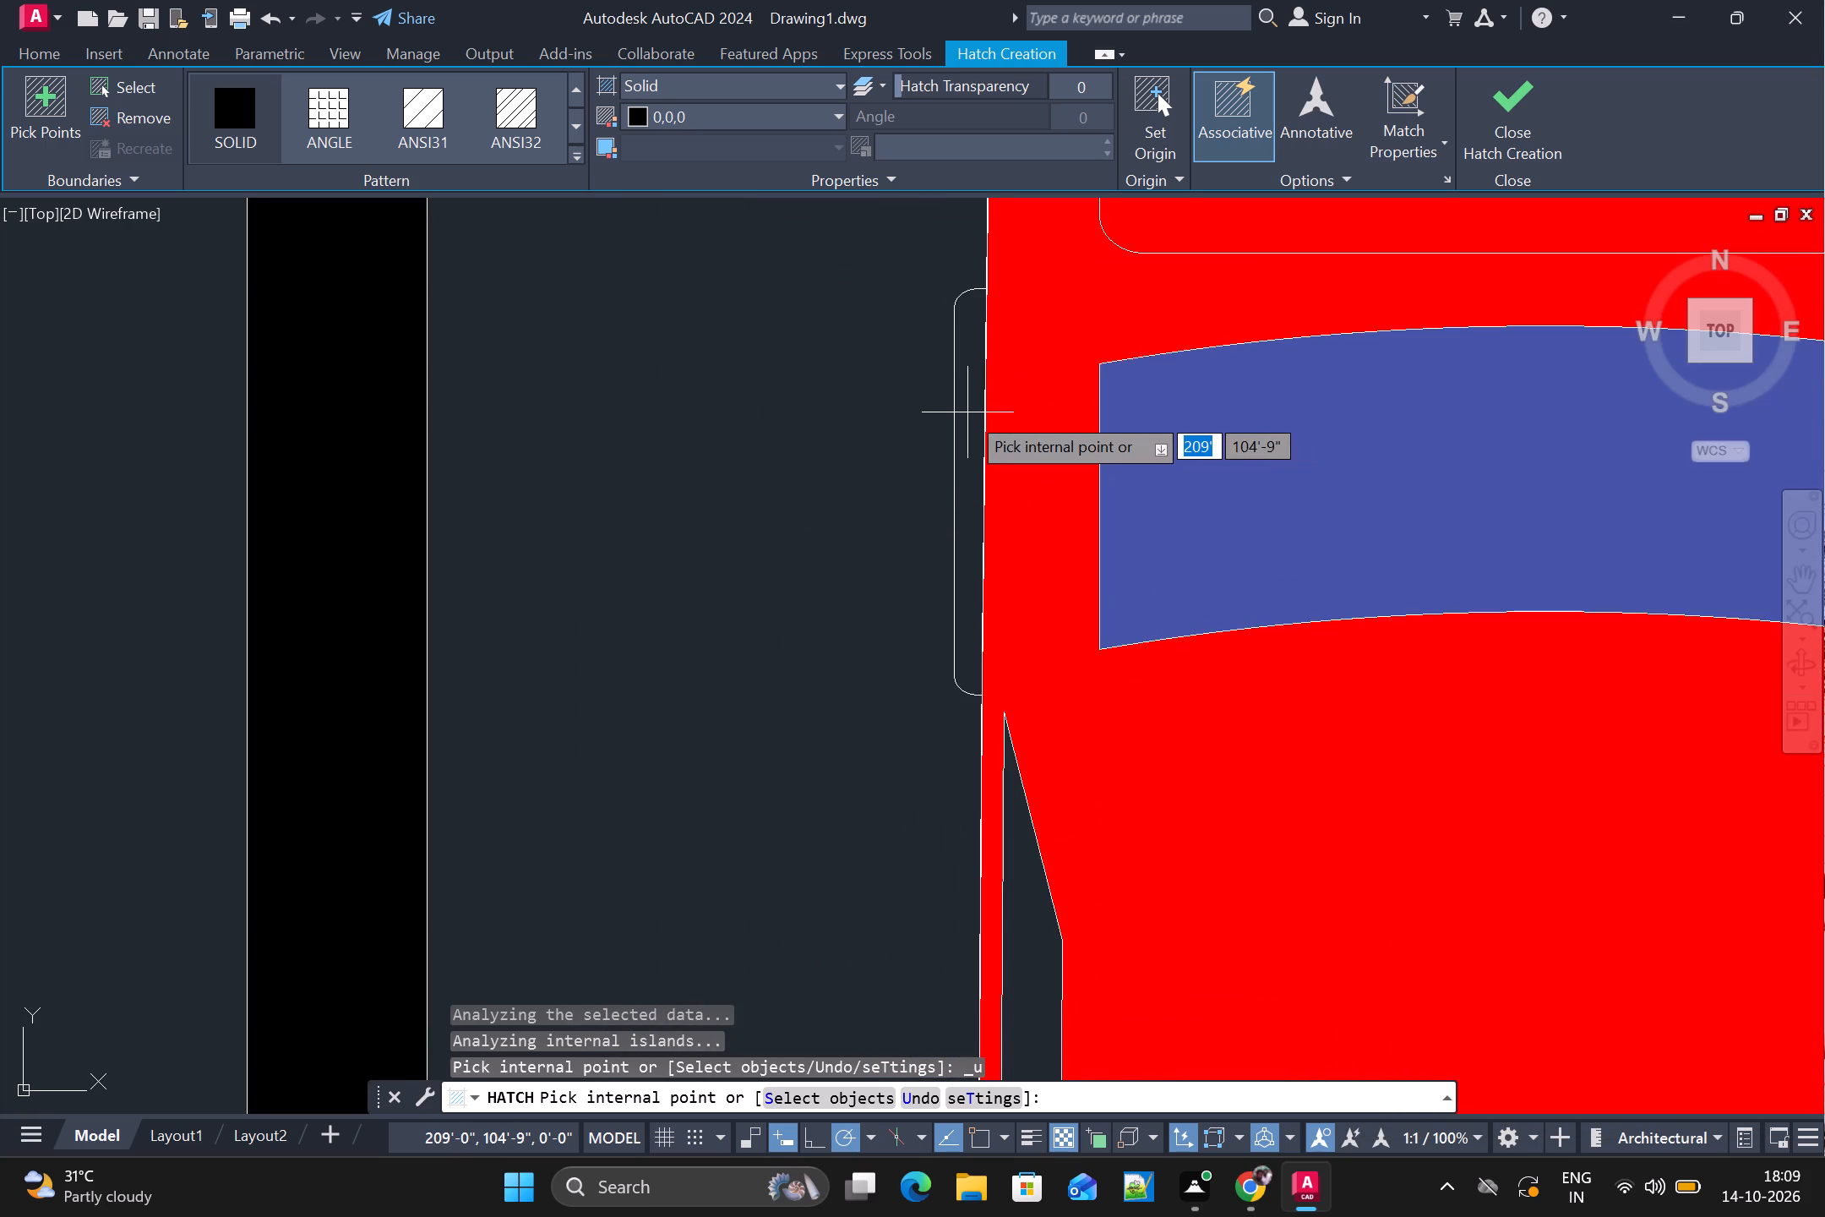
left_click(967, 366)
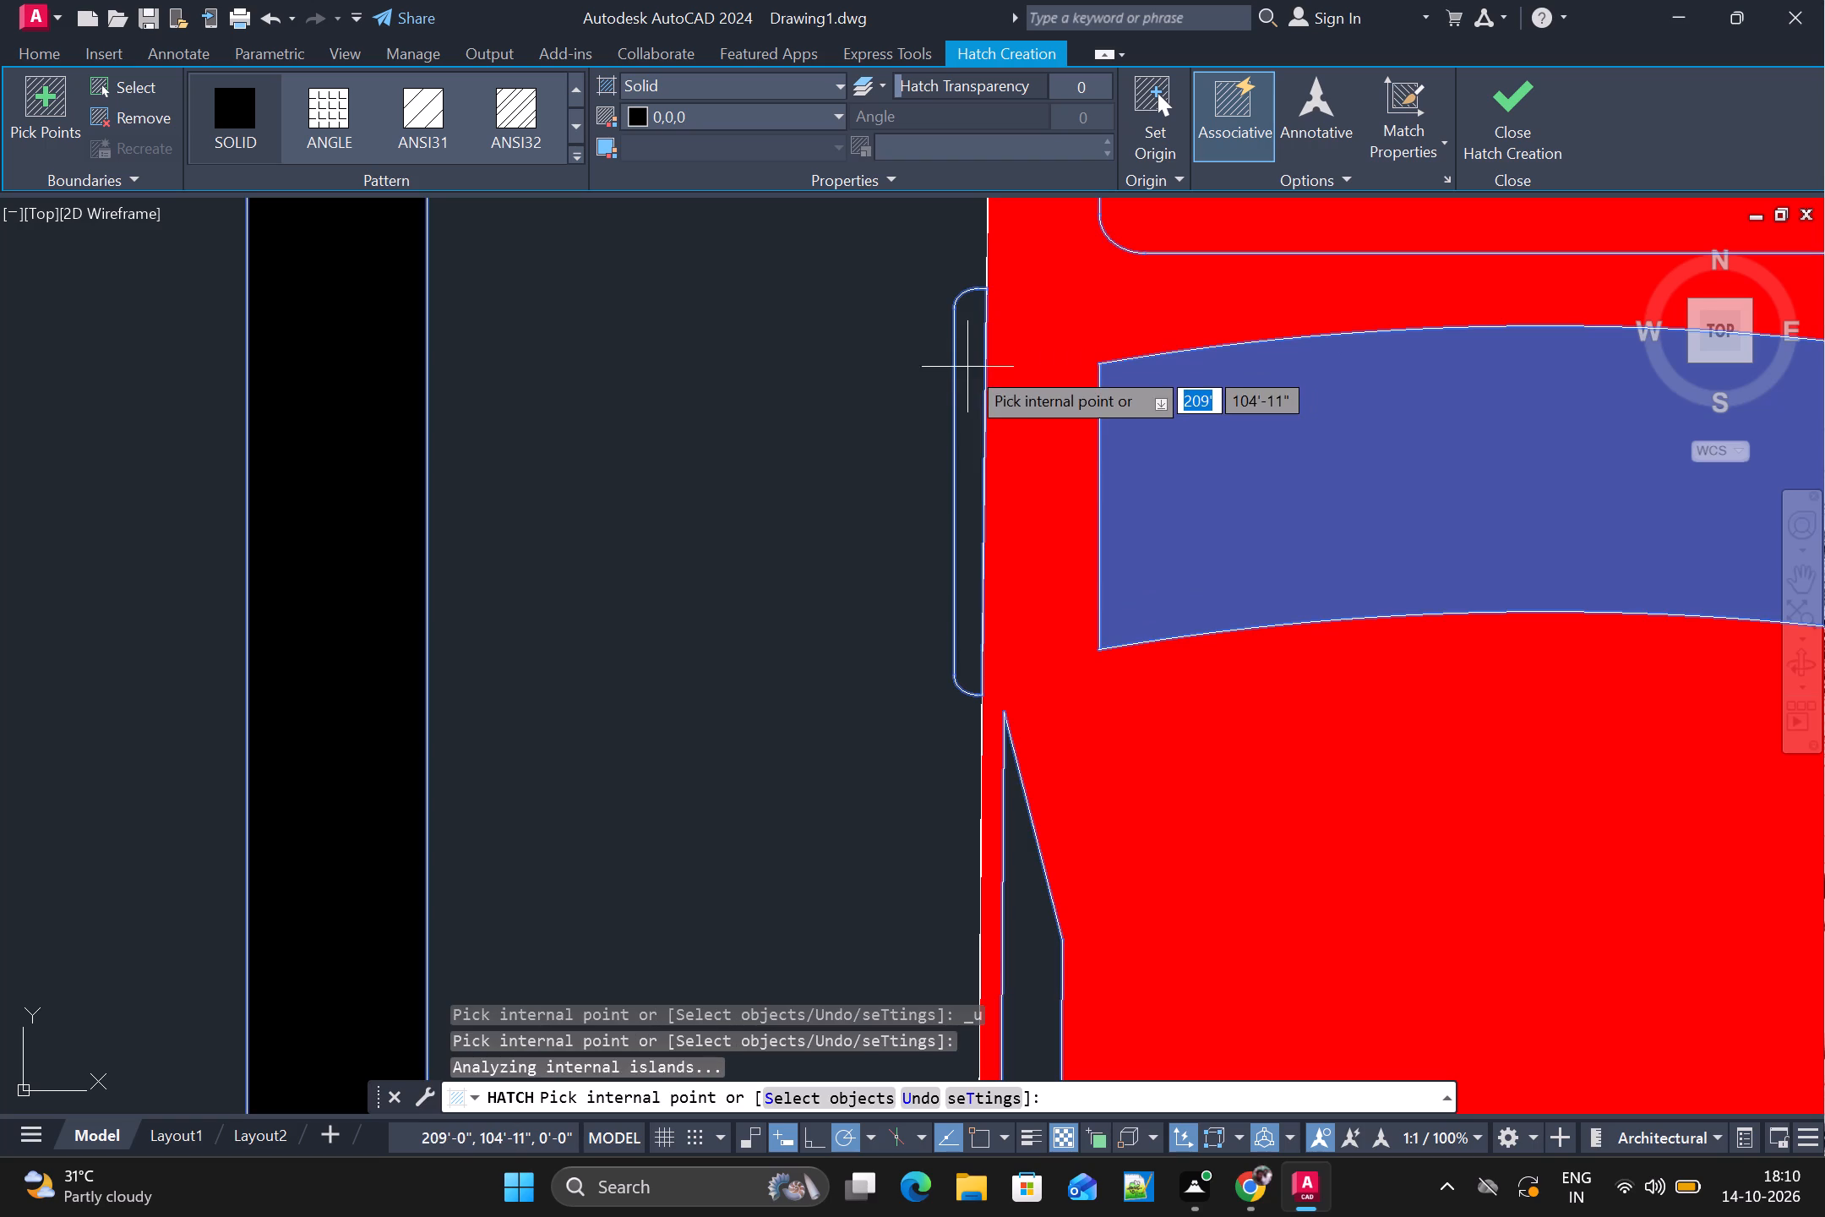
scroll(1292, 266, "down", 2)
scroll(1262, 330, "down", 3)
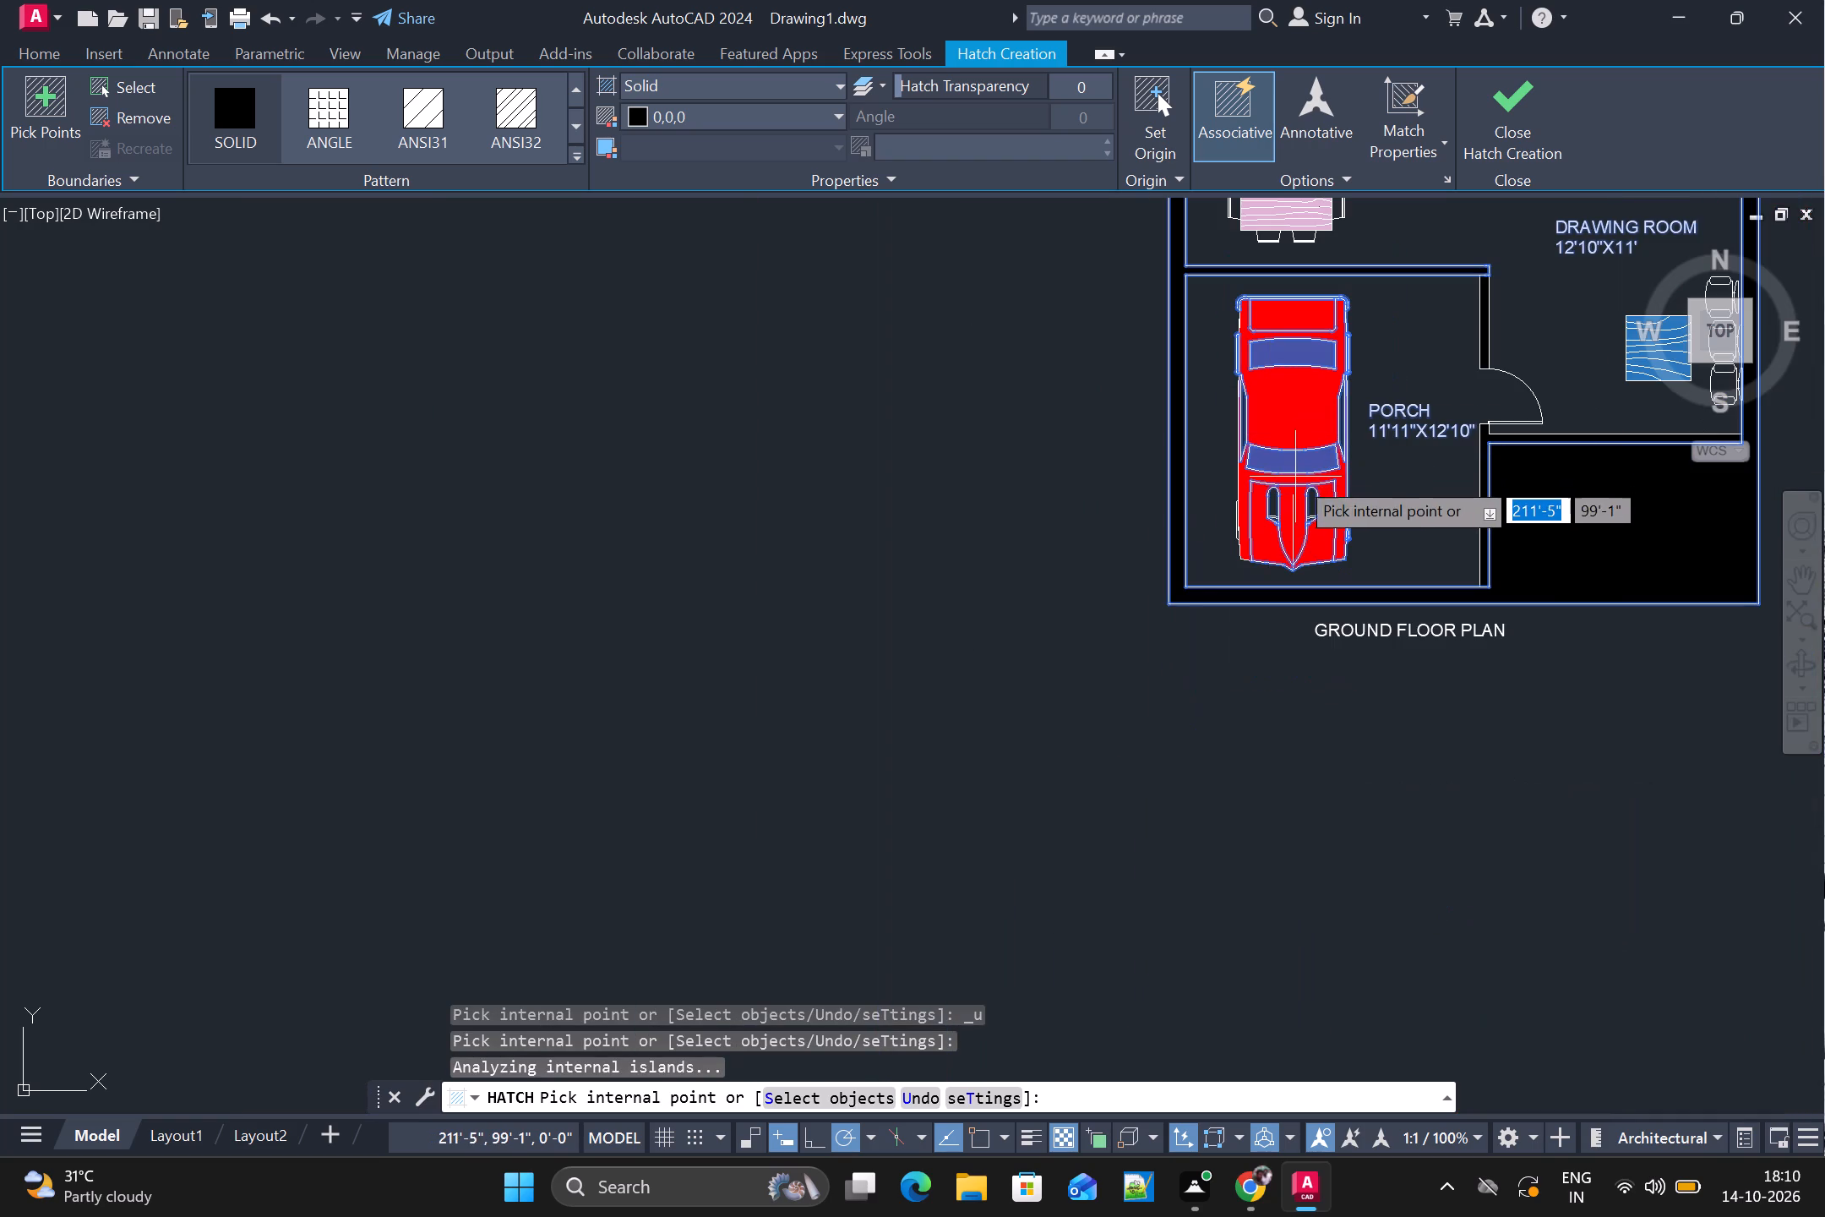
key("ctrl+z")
Finish the 0,0,0 solid hatch on the porch car.
left_click(1496, 121)
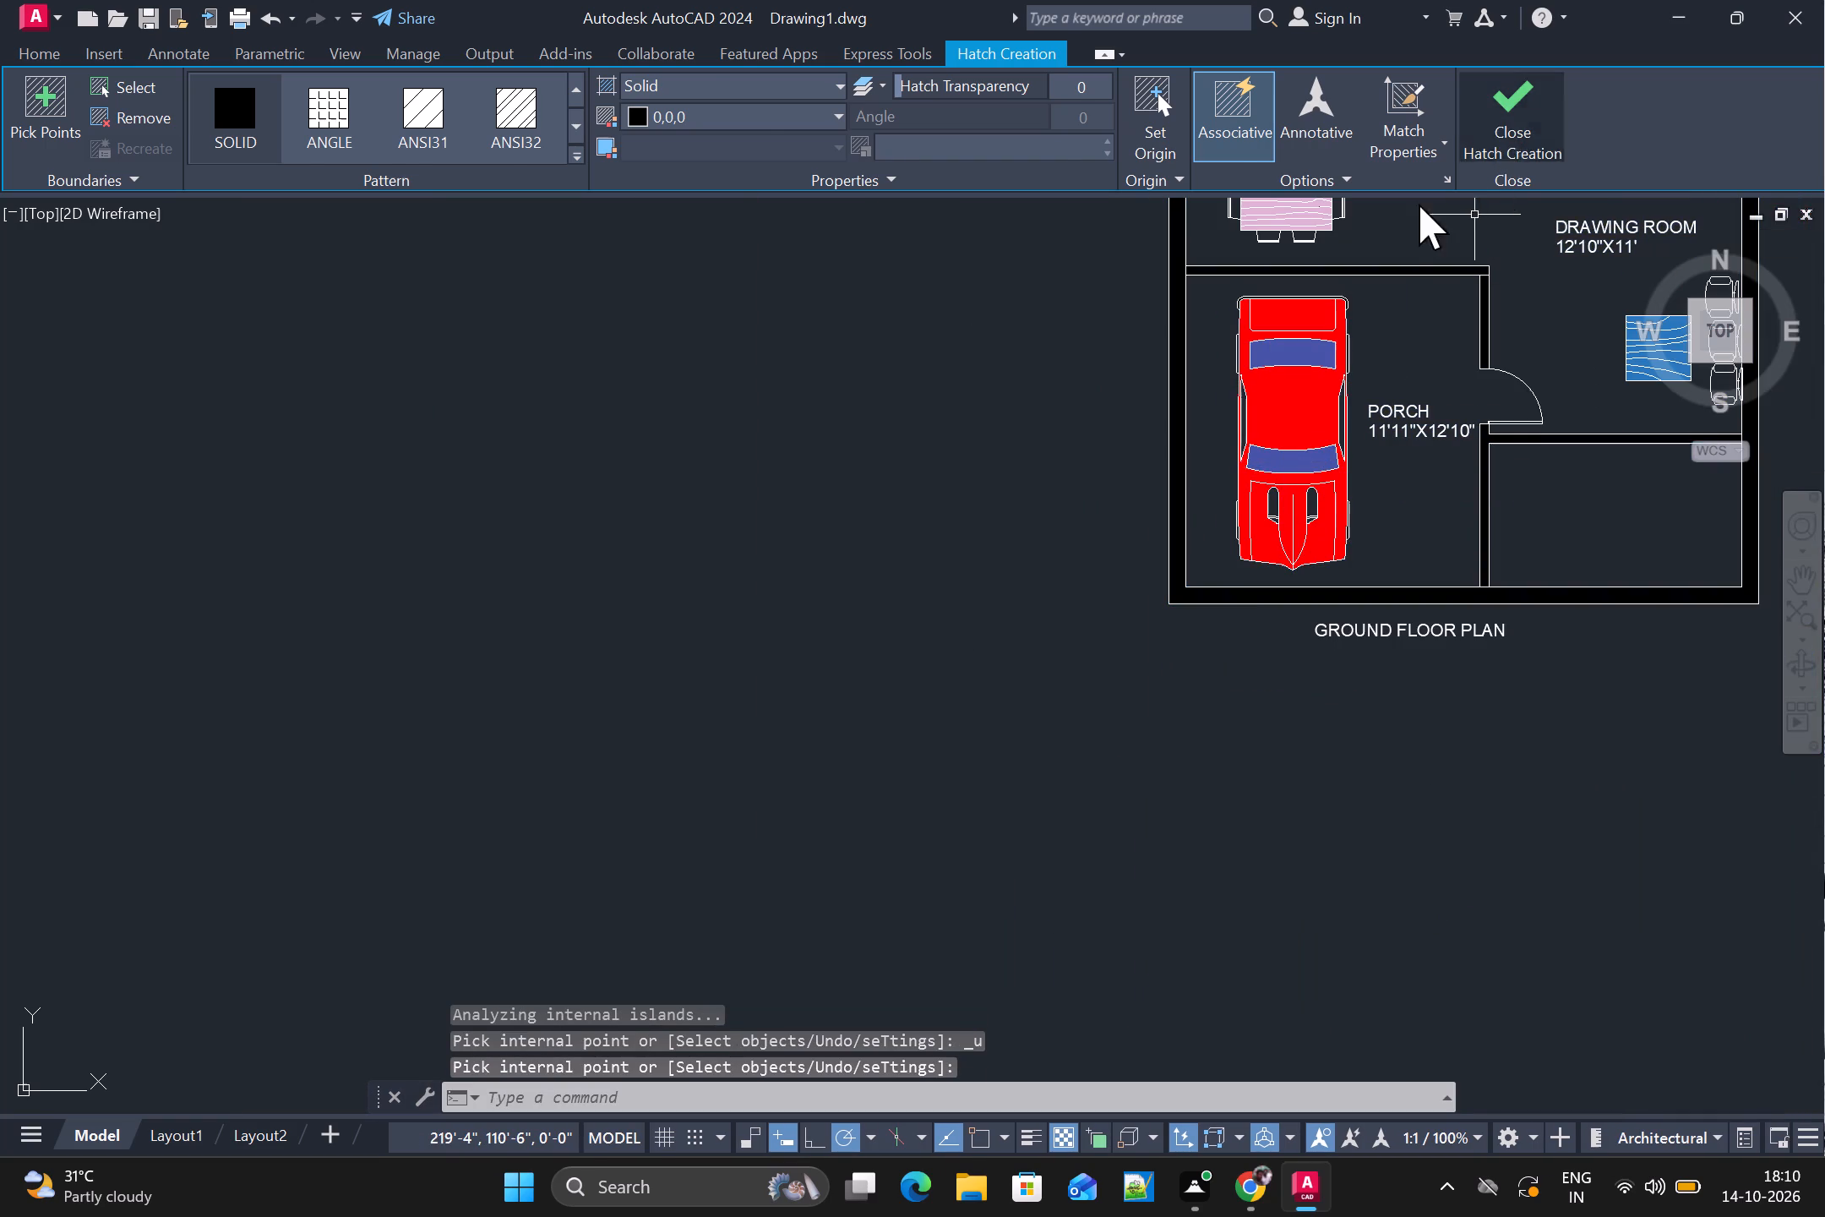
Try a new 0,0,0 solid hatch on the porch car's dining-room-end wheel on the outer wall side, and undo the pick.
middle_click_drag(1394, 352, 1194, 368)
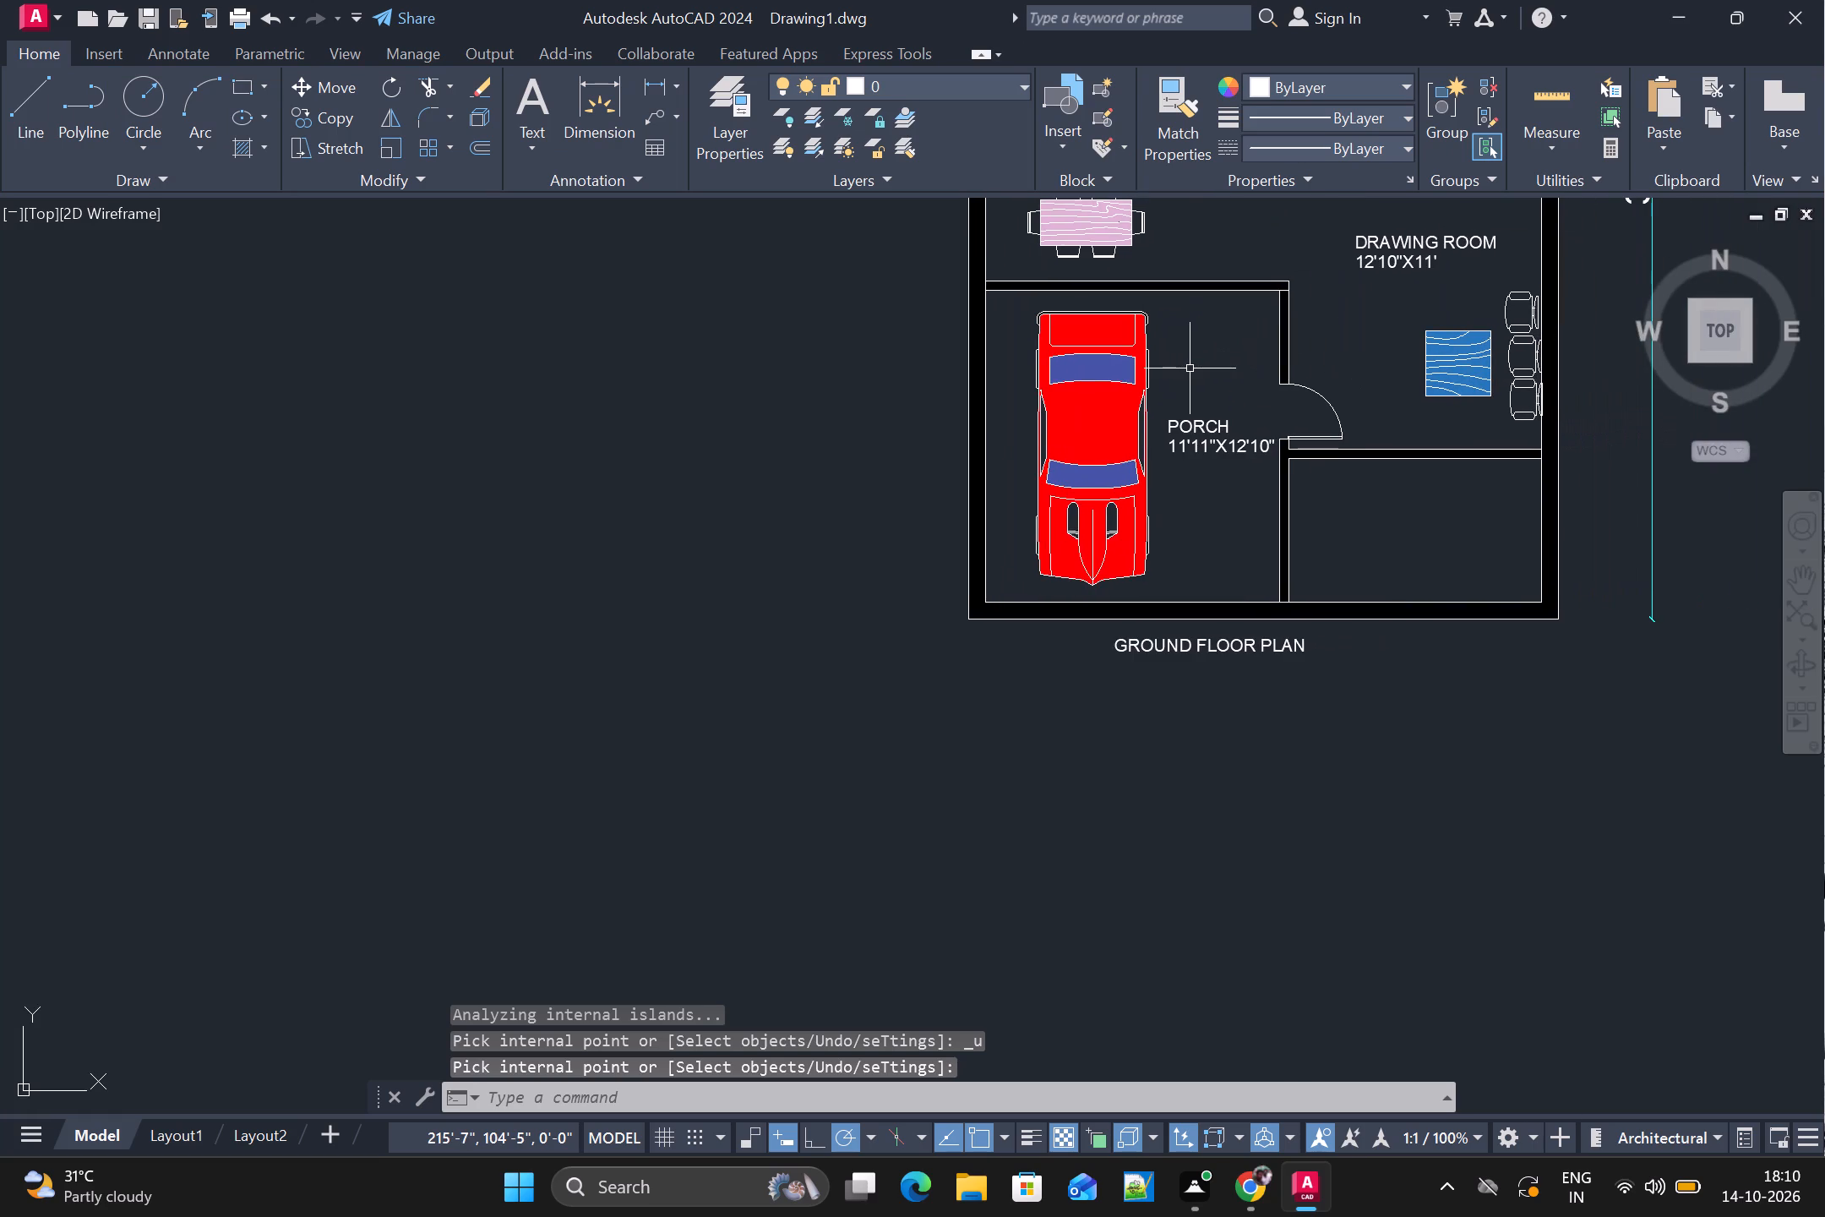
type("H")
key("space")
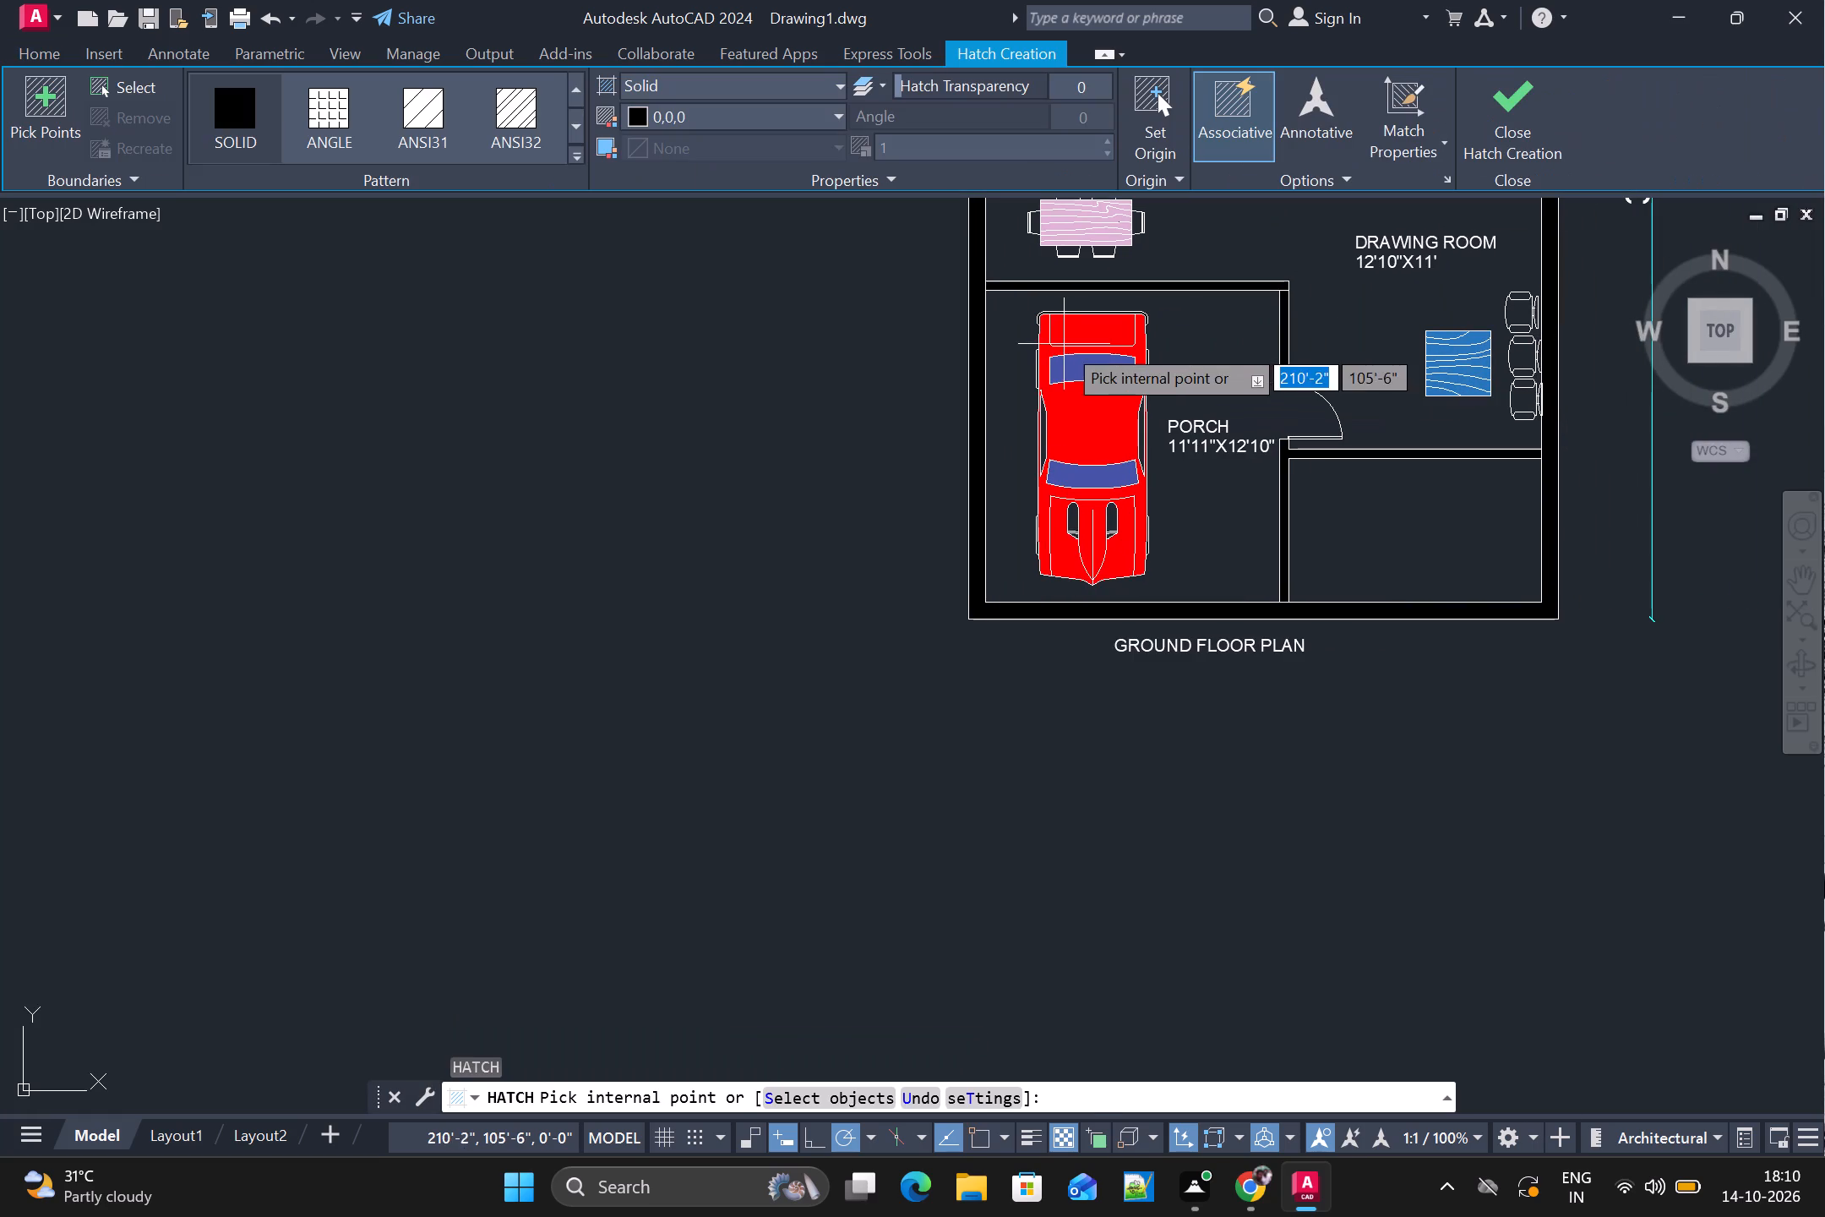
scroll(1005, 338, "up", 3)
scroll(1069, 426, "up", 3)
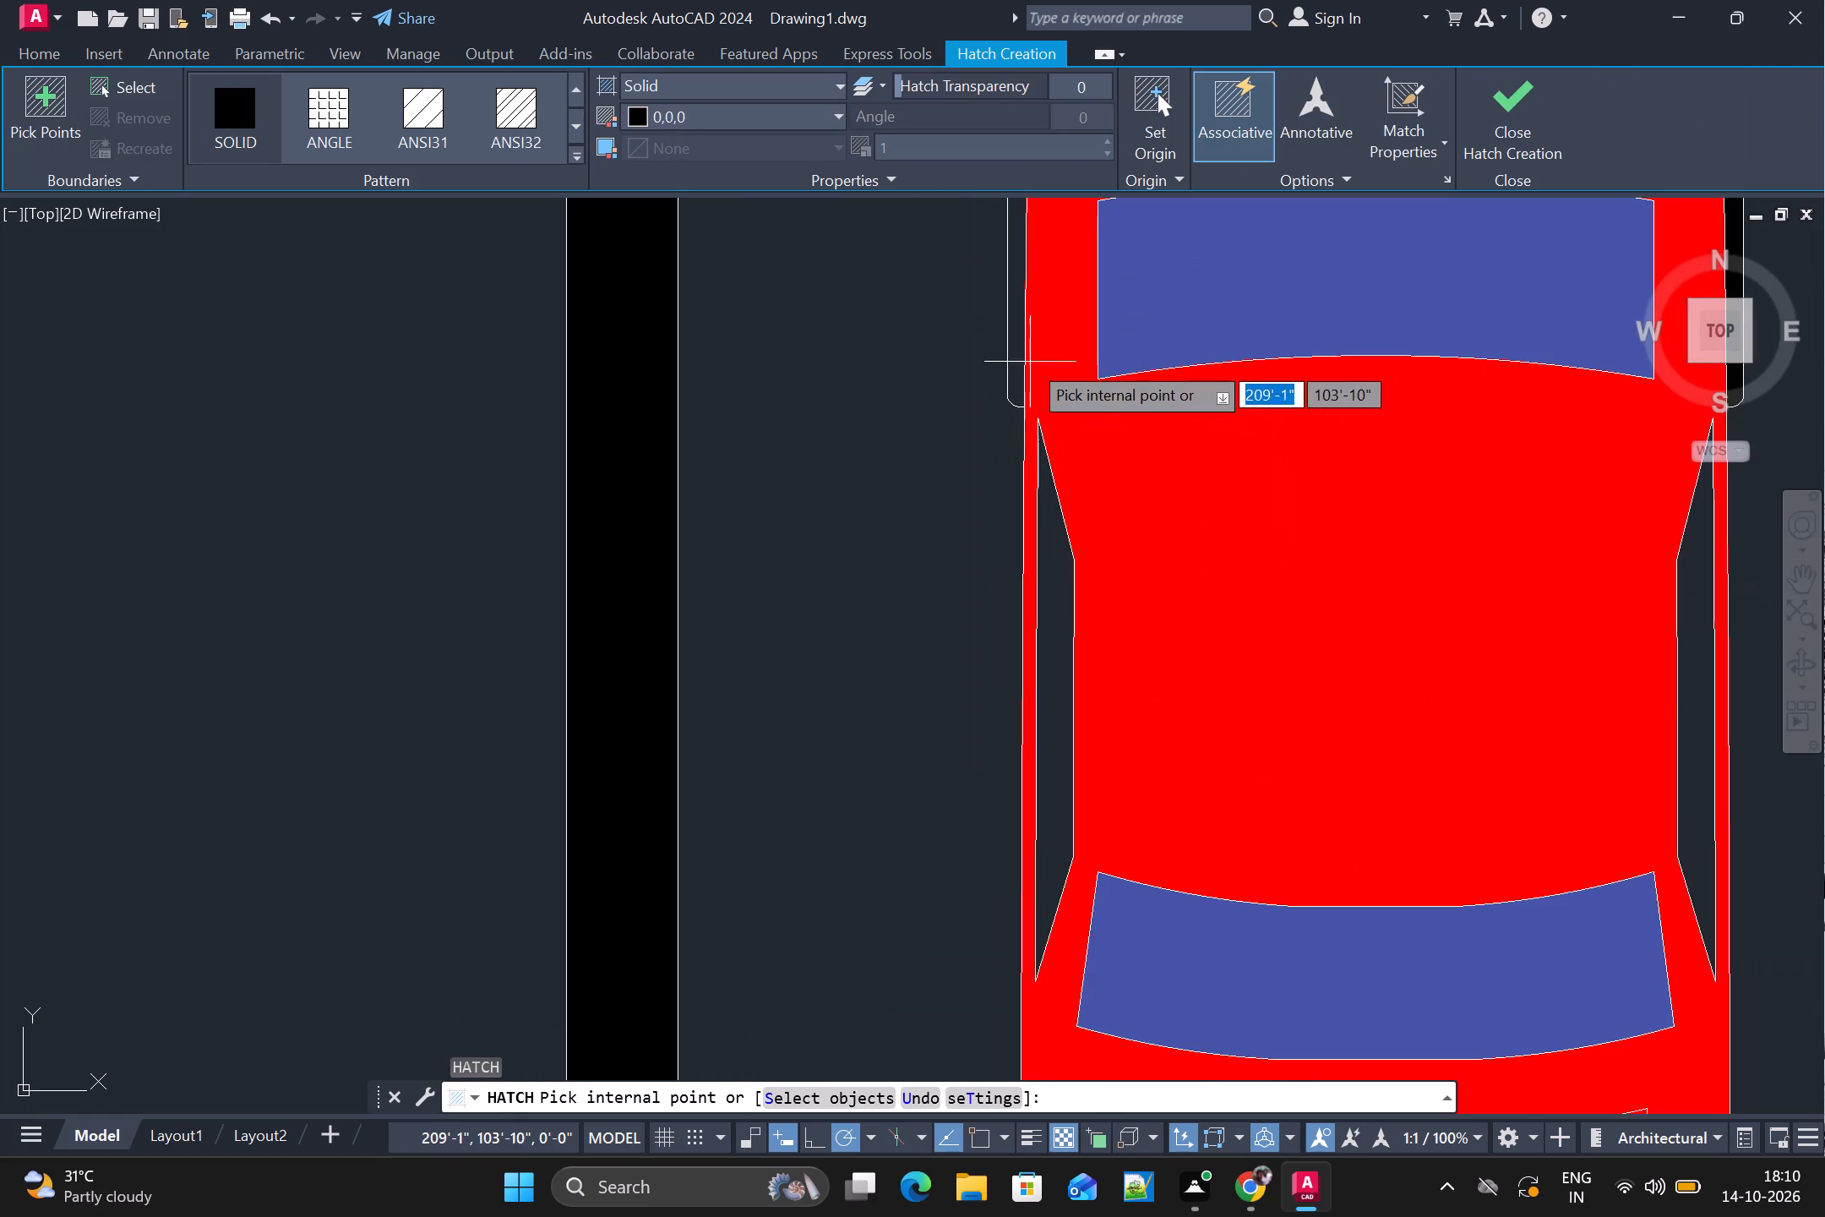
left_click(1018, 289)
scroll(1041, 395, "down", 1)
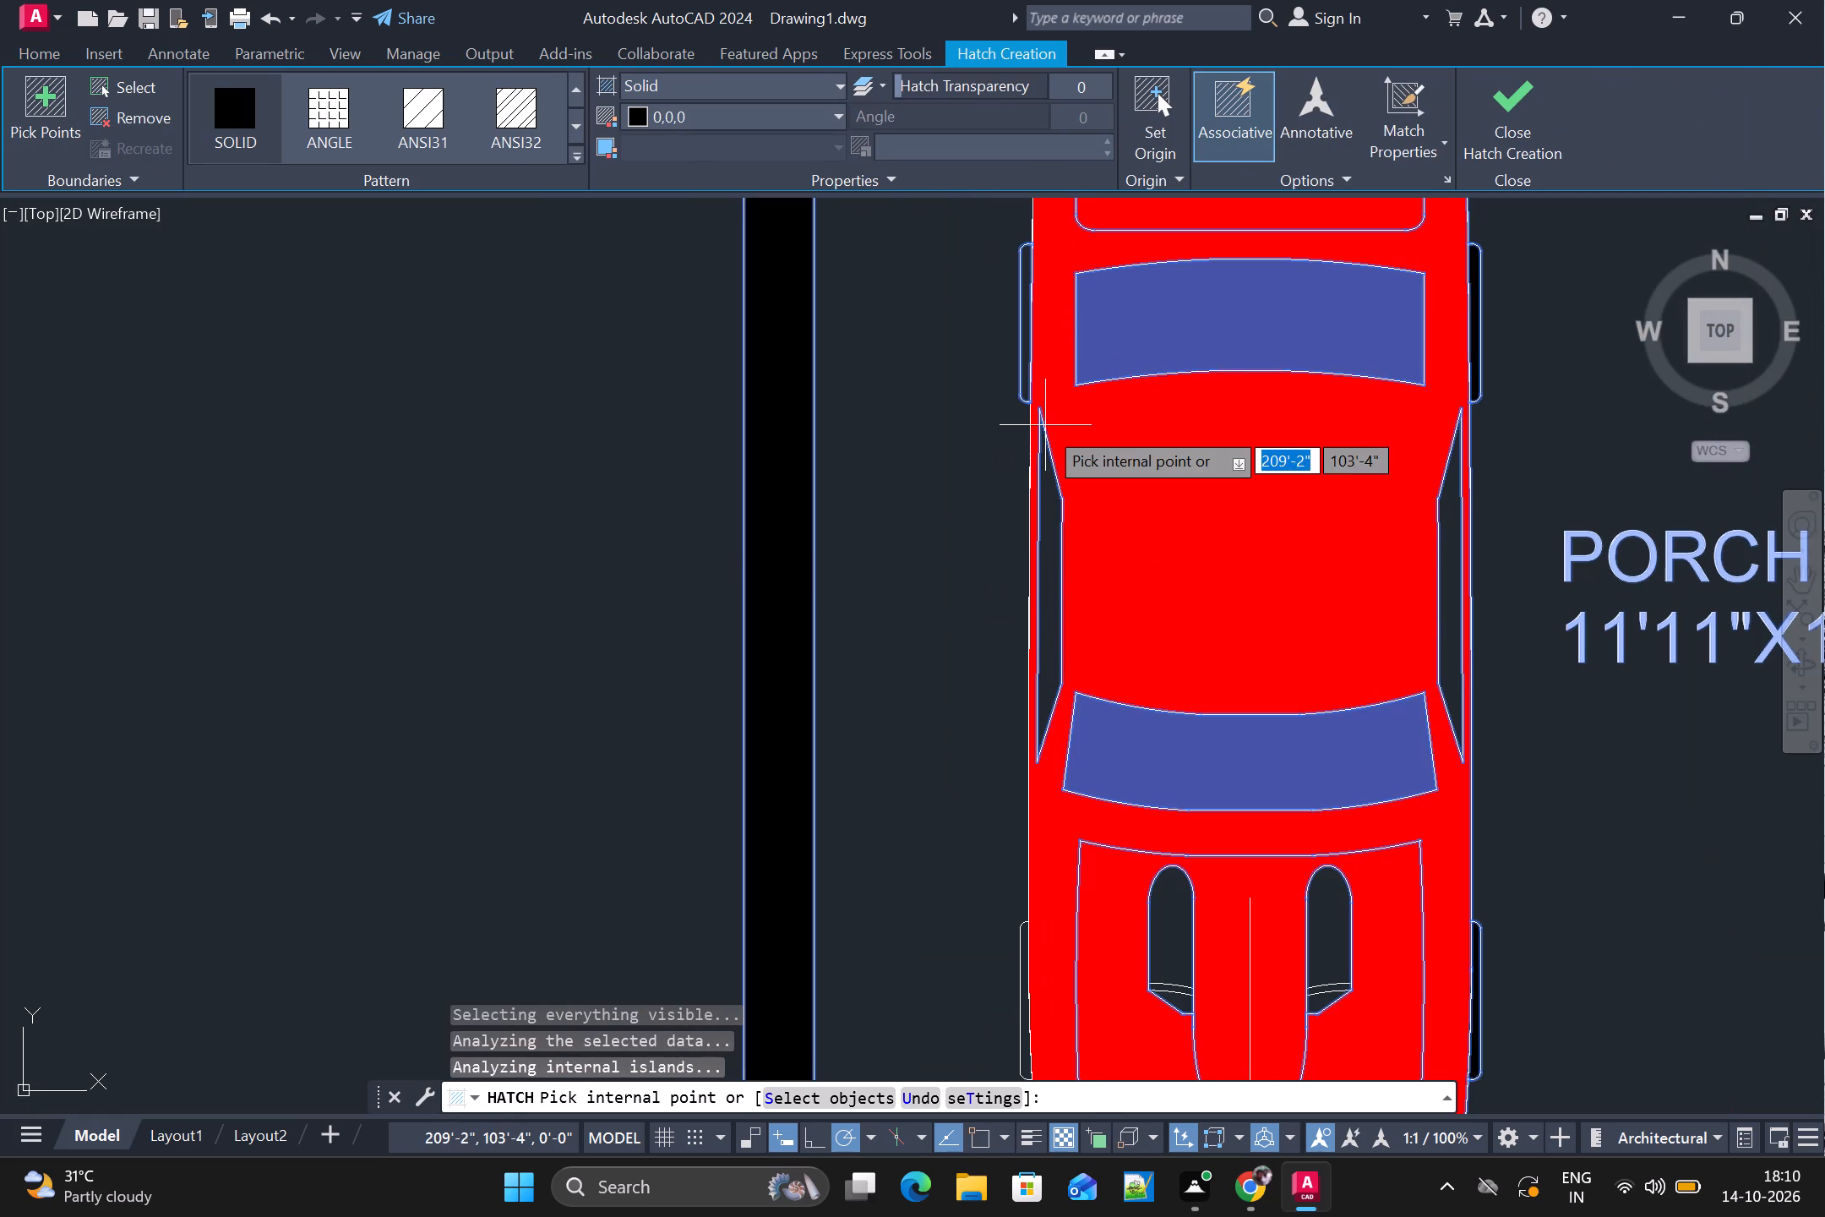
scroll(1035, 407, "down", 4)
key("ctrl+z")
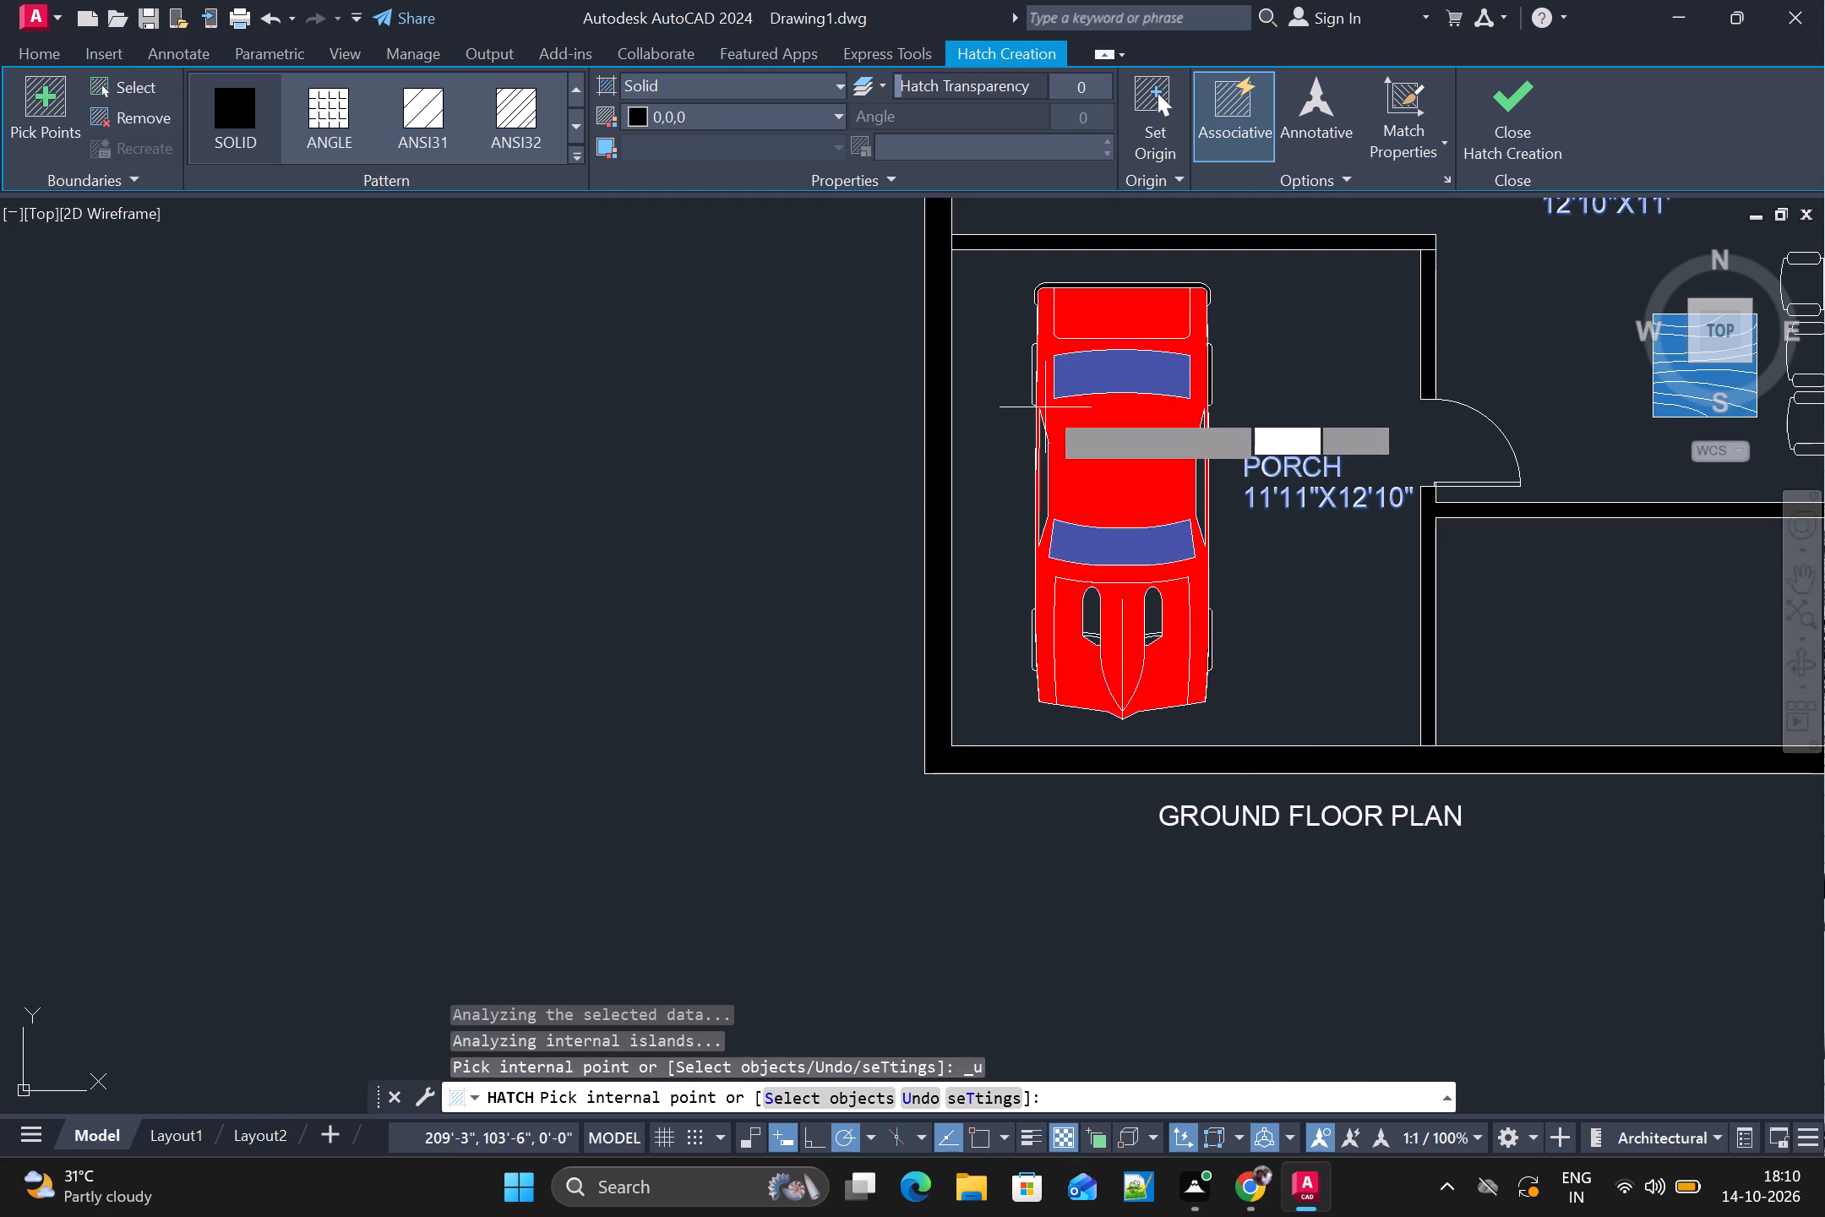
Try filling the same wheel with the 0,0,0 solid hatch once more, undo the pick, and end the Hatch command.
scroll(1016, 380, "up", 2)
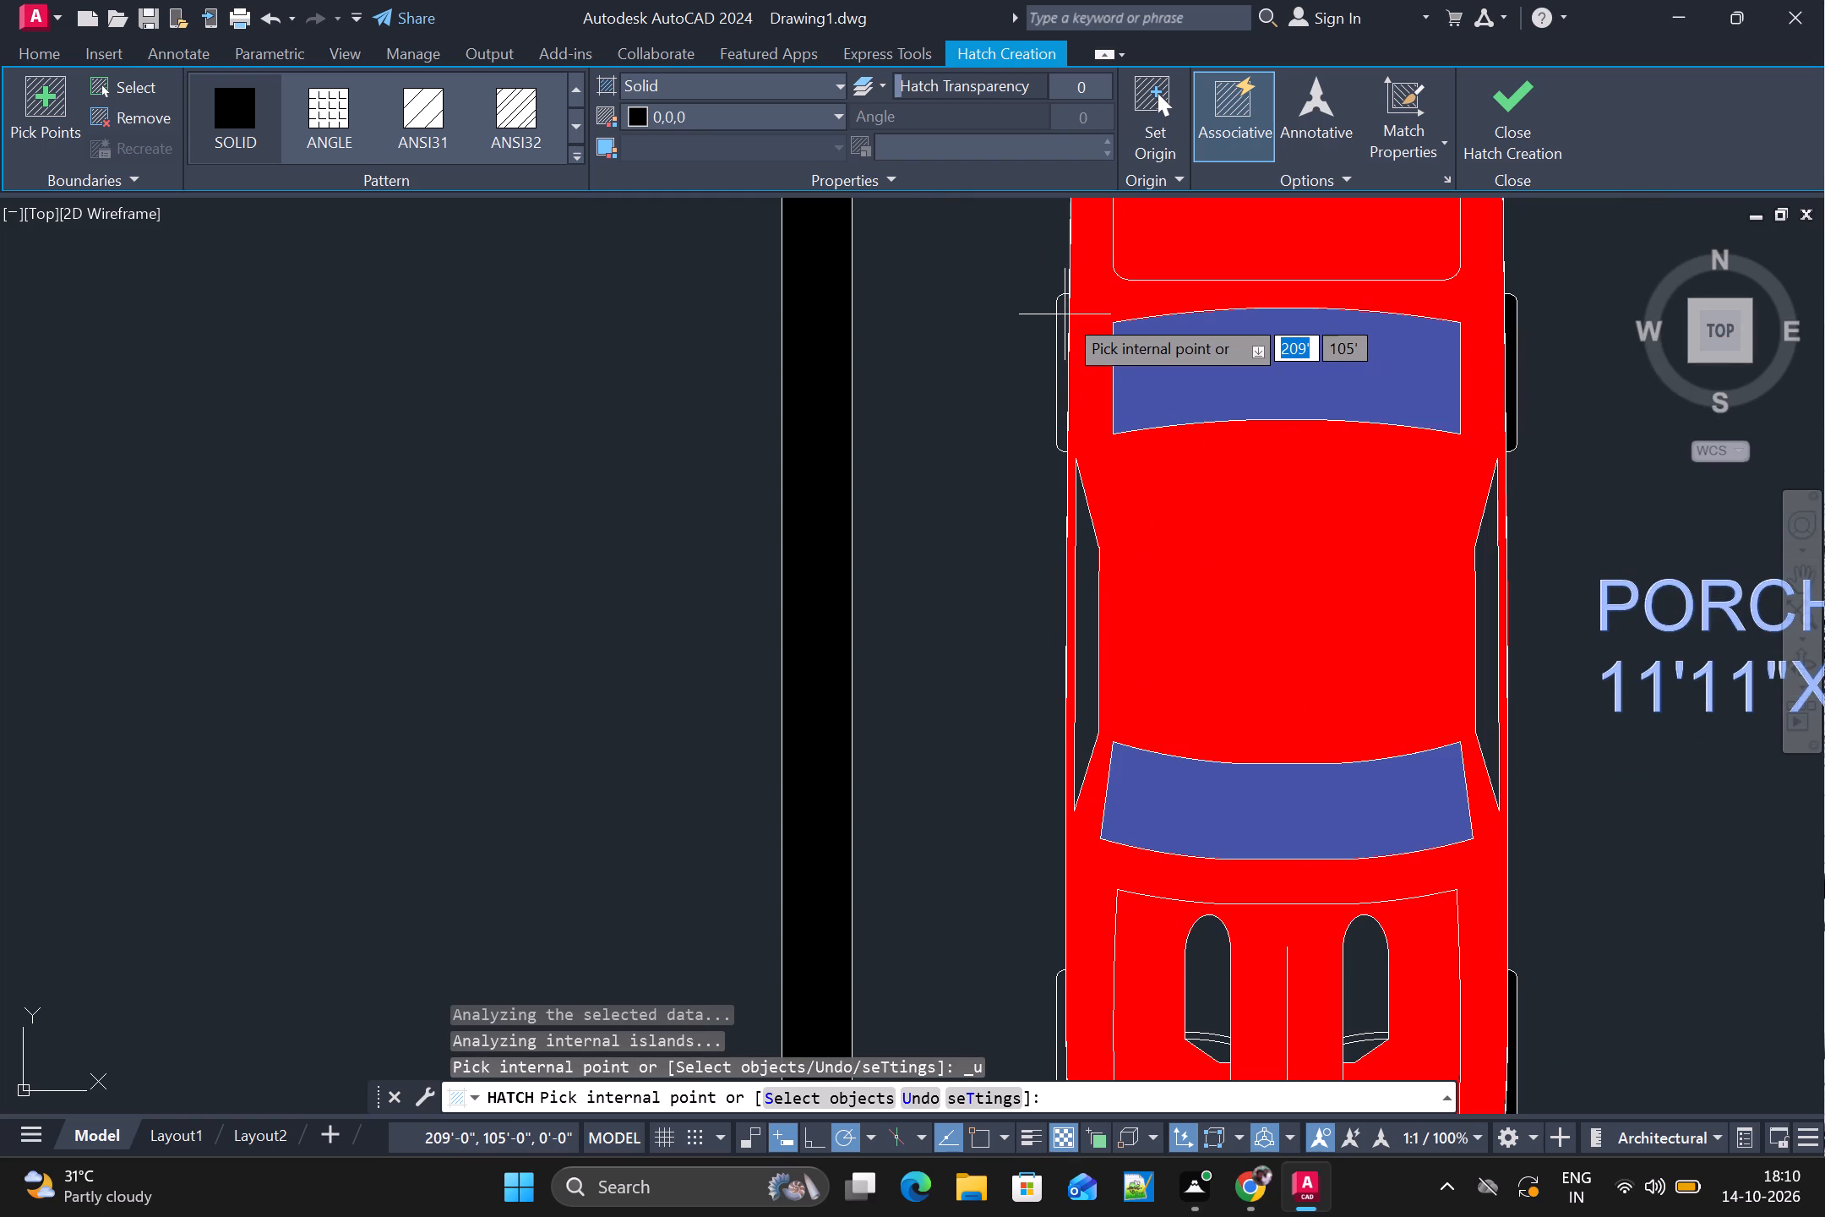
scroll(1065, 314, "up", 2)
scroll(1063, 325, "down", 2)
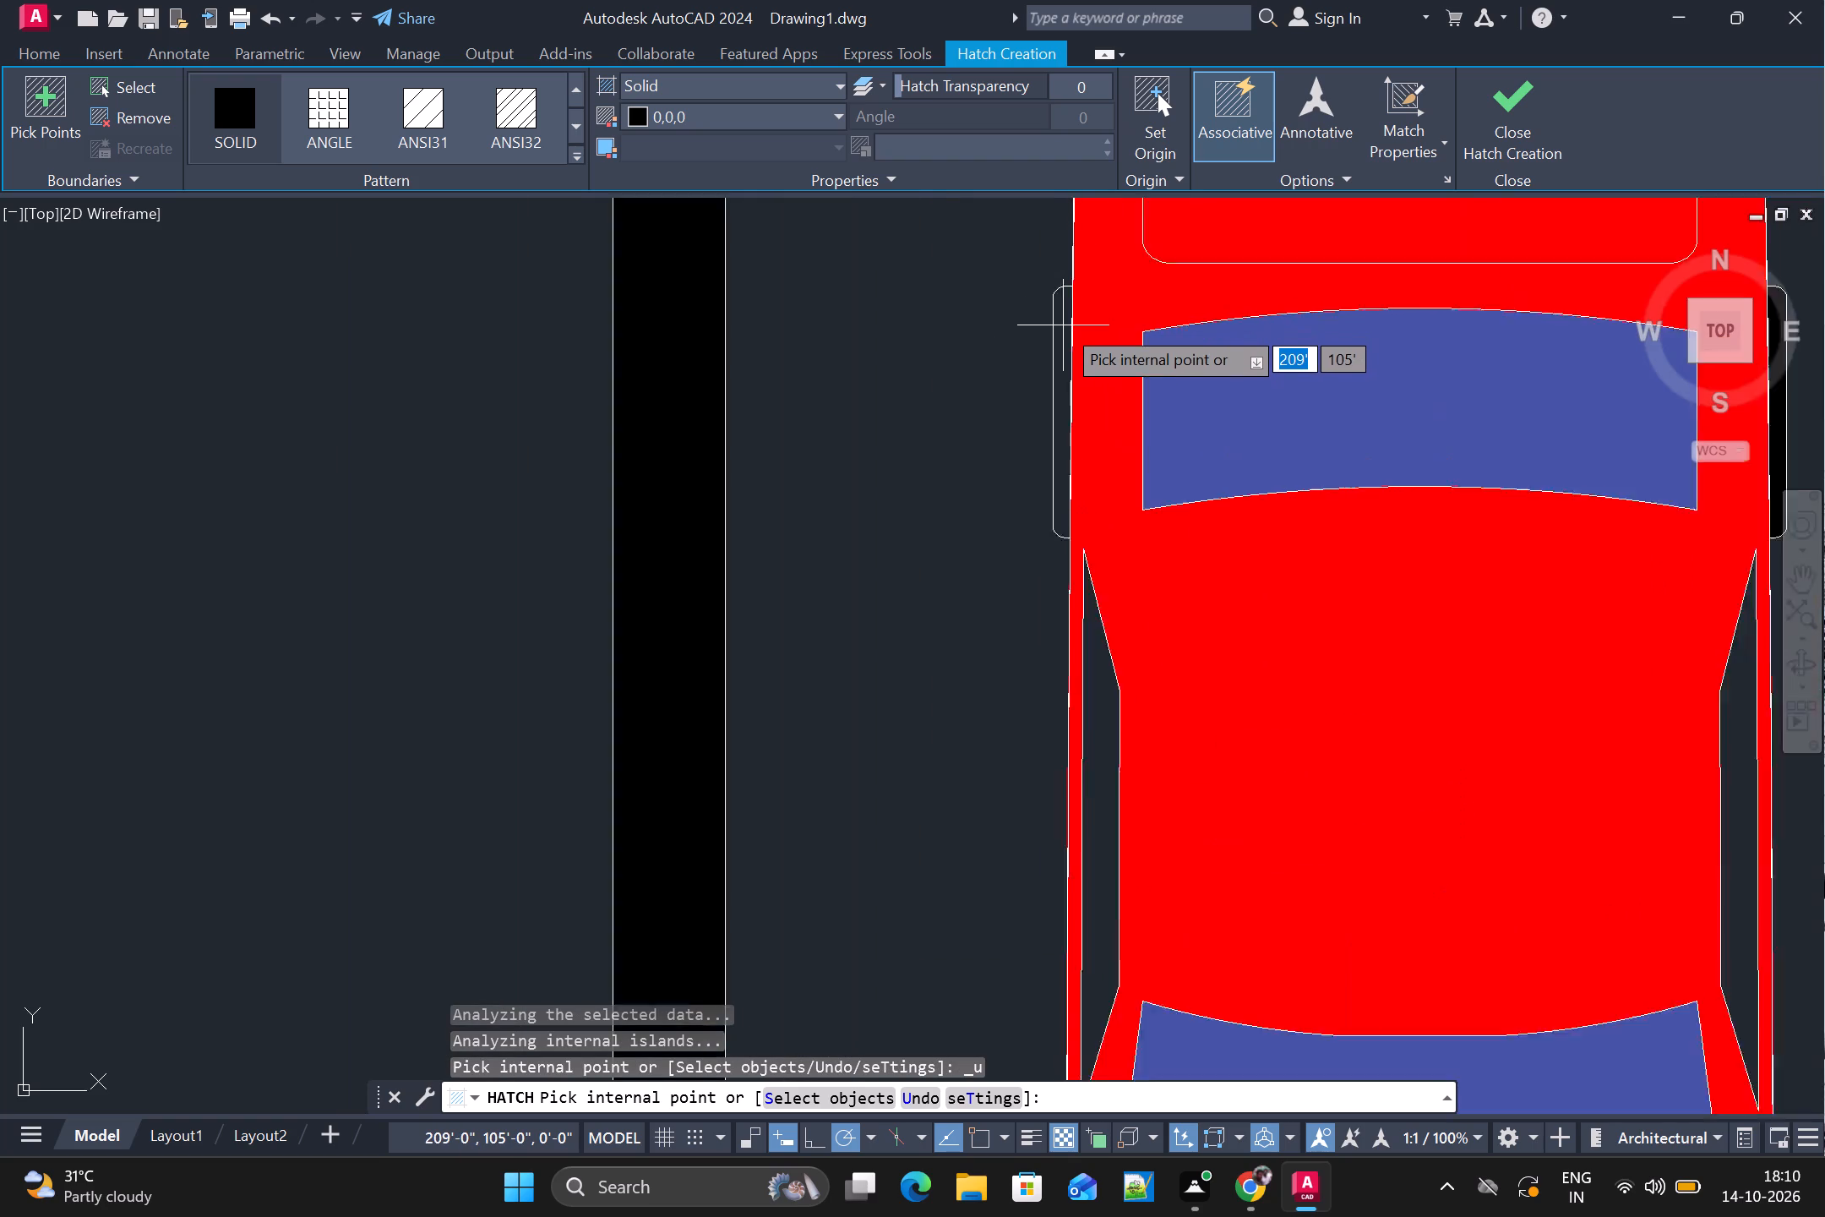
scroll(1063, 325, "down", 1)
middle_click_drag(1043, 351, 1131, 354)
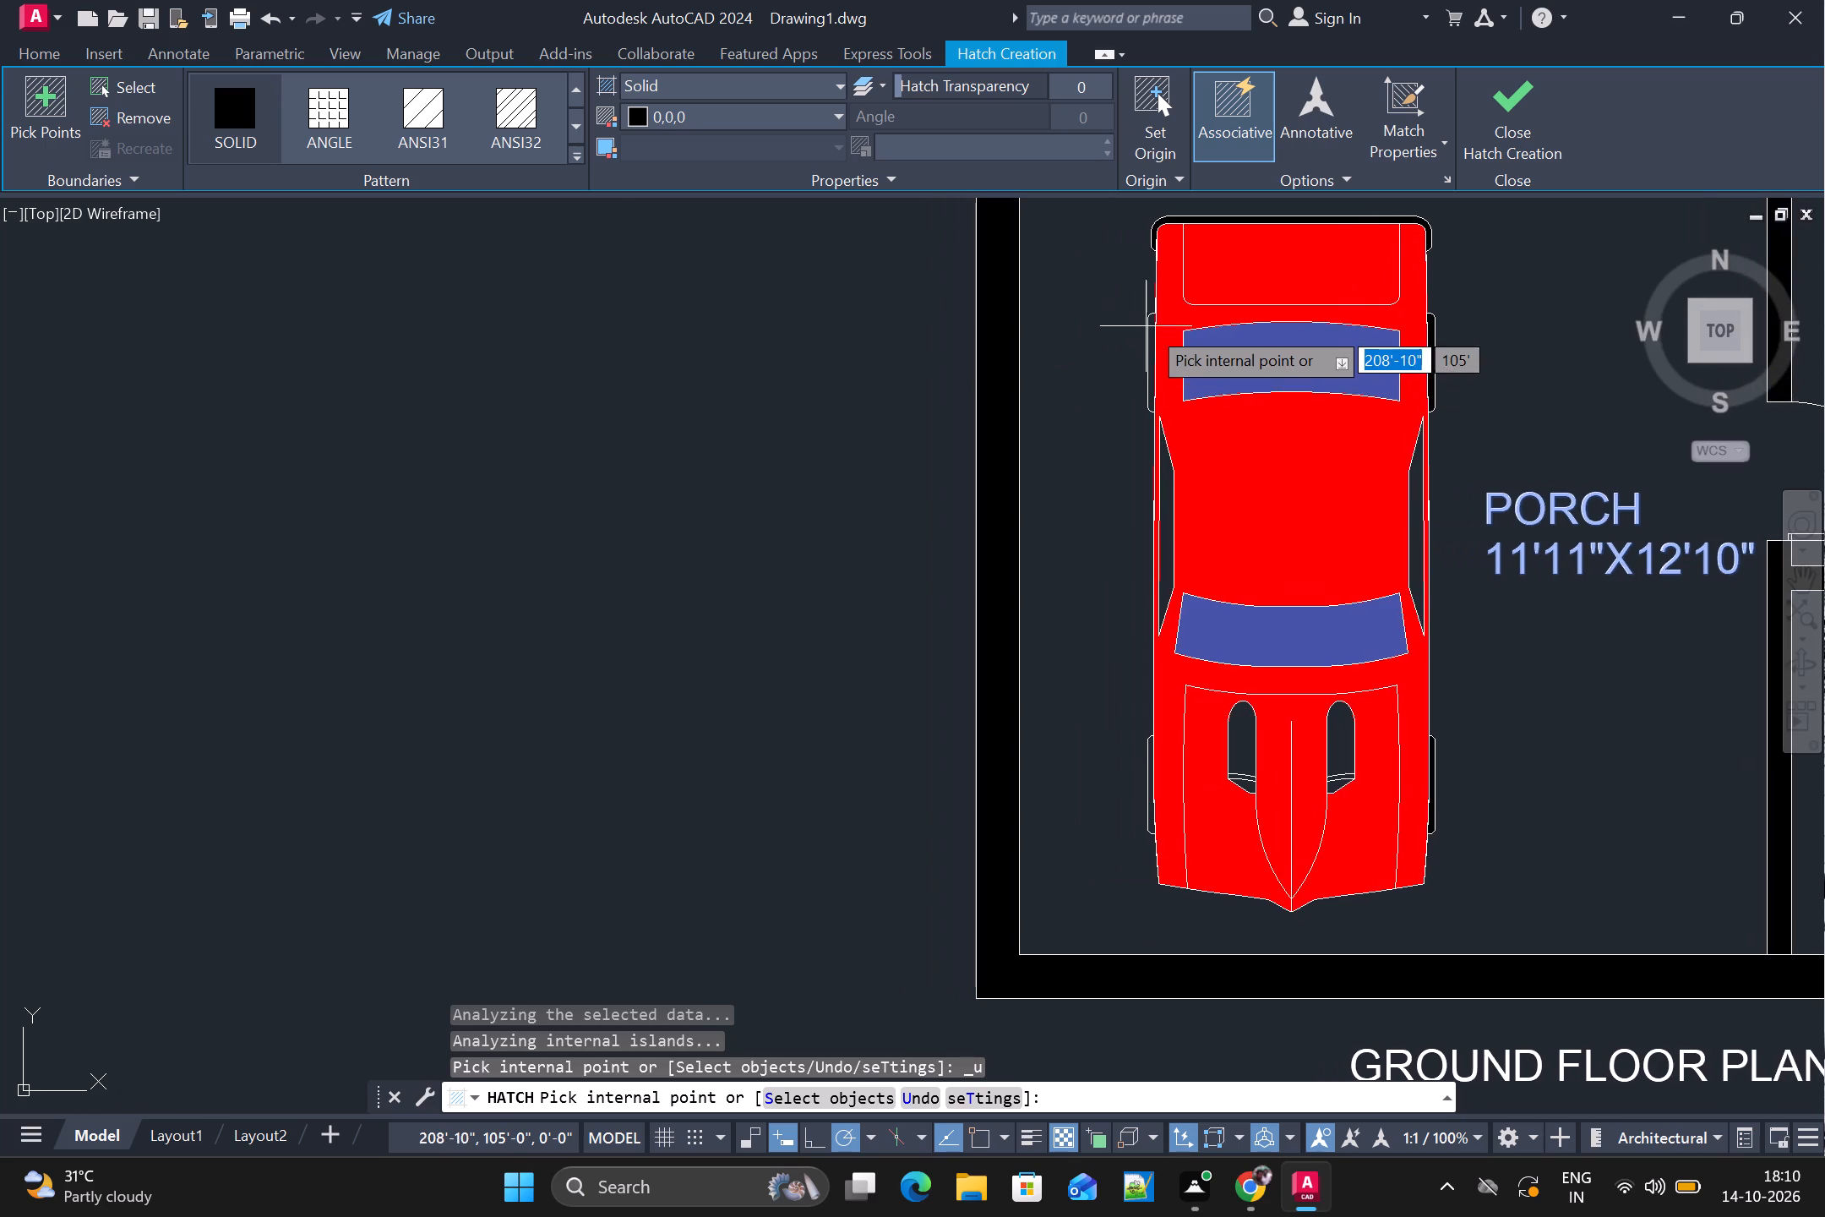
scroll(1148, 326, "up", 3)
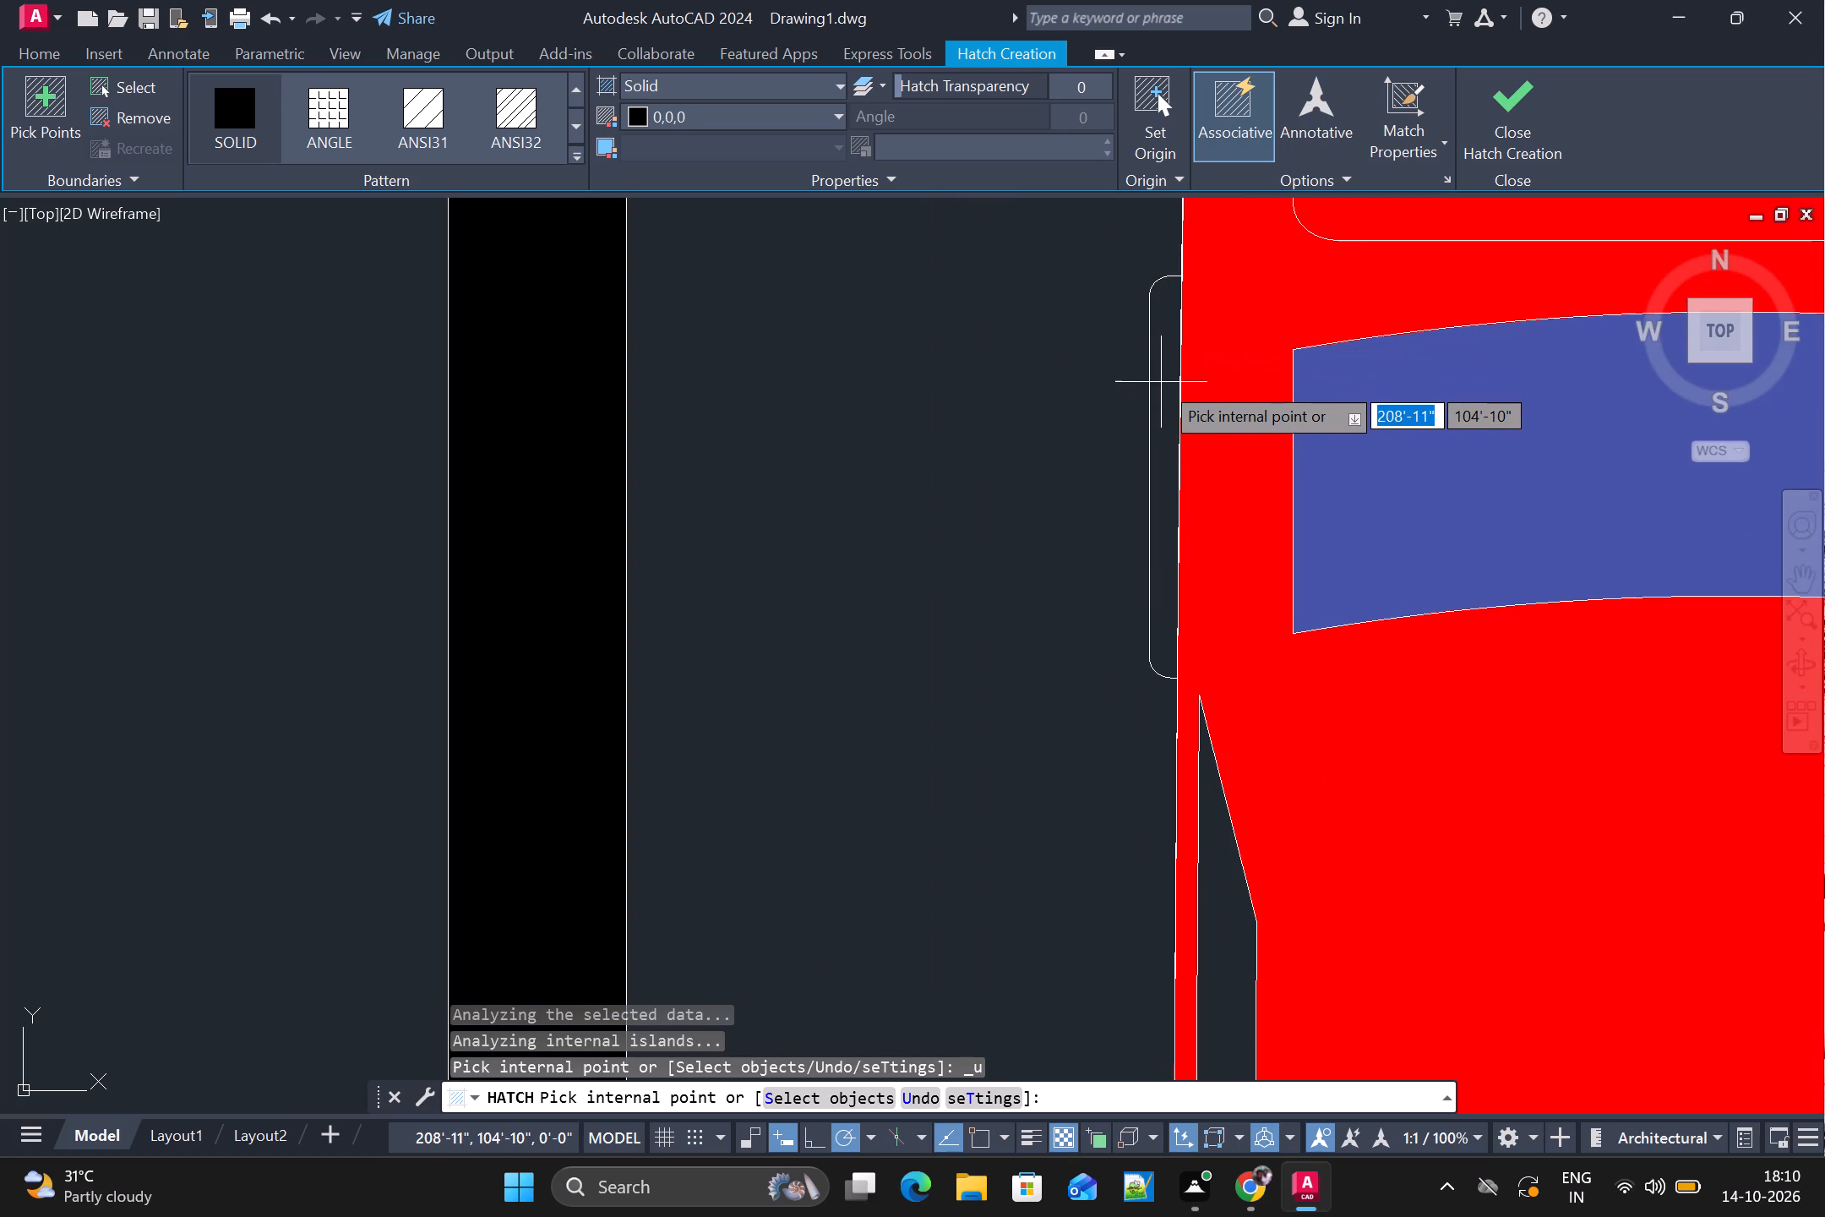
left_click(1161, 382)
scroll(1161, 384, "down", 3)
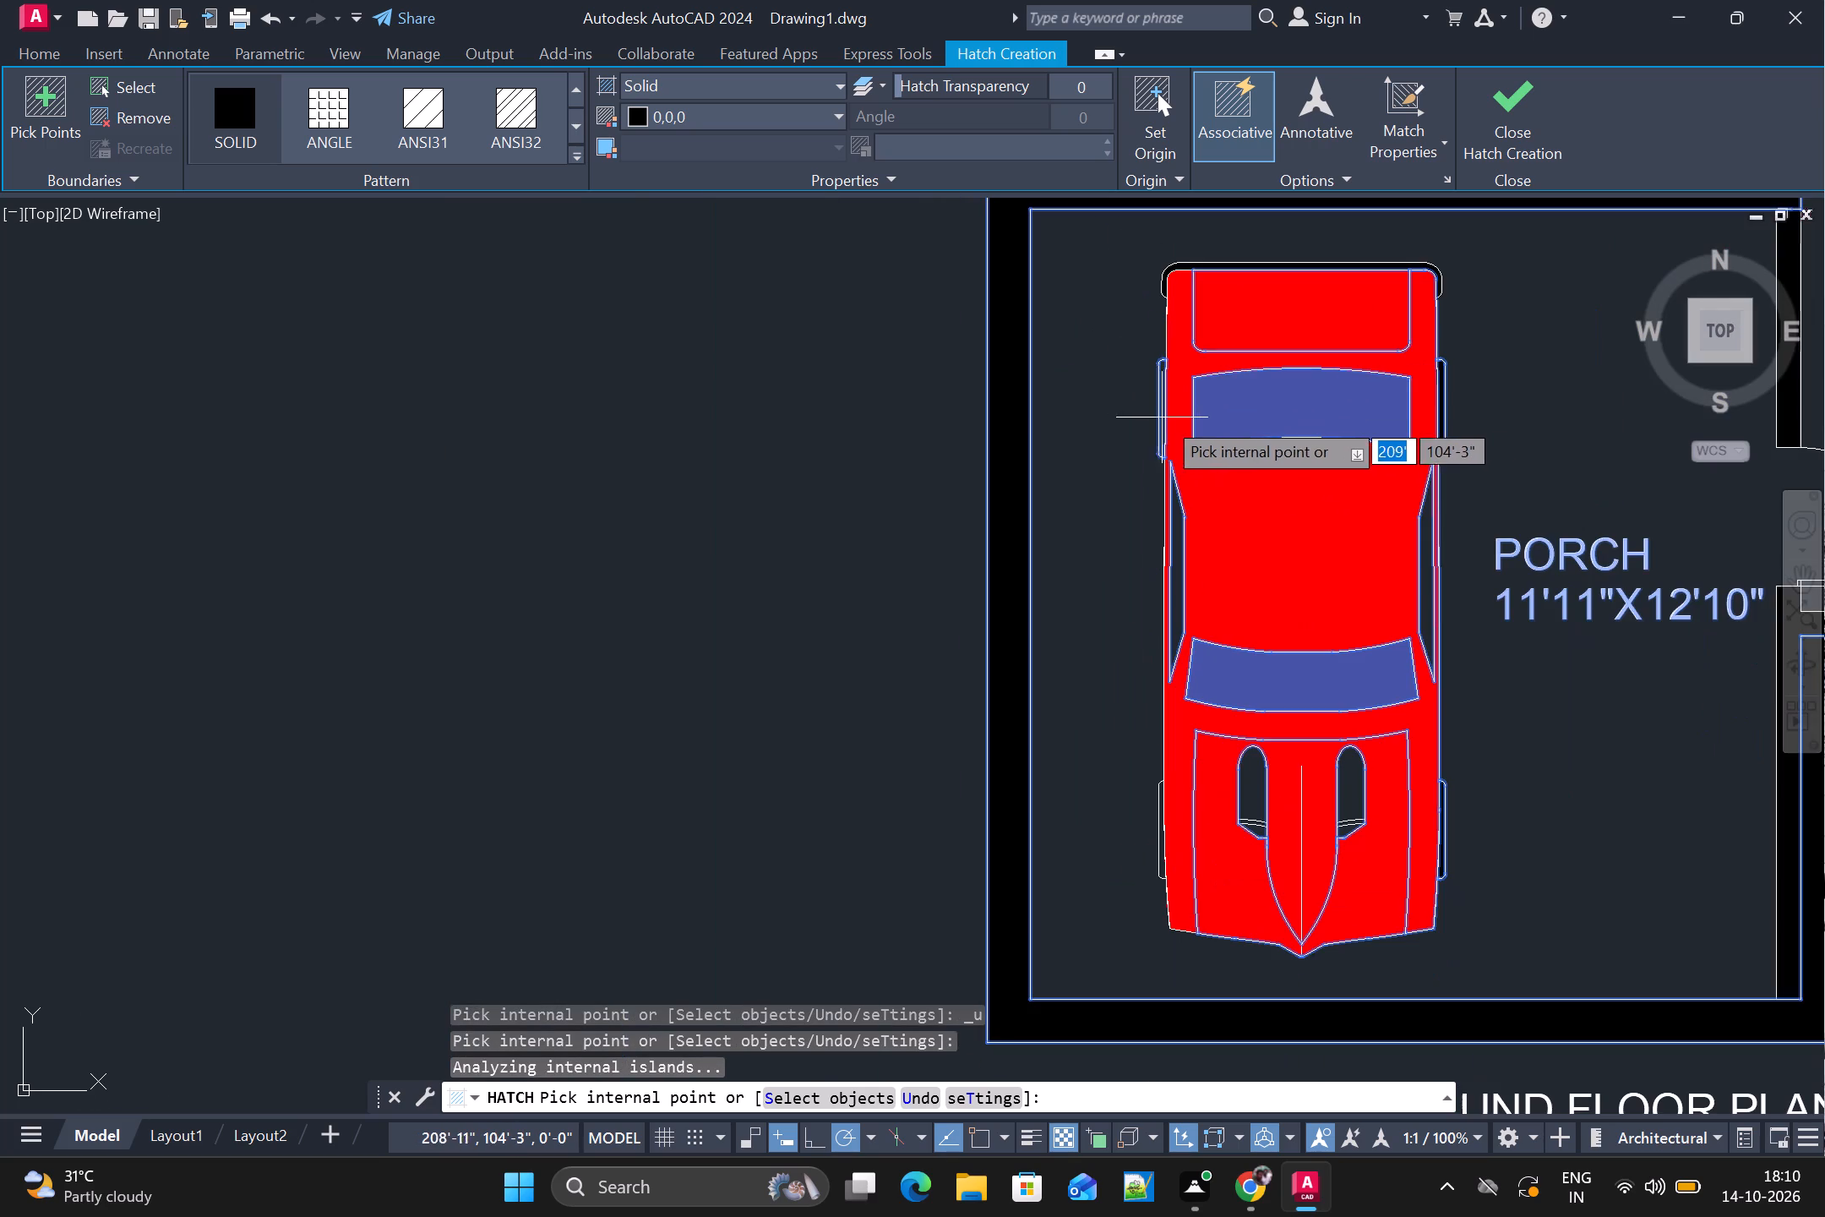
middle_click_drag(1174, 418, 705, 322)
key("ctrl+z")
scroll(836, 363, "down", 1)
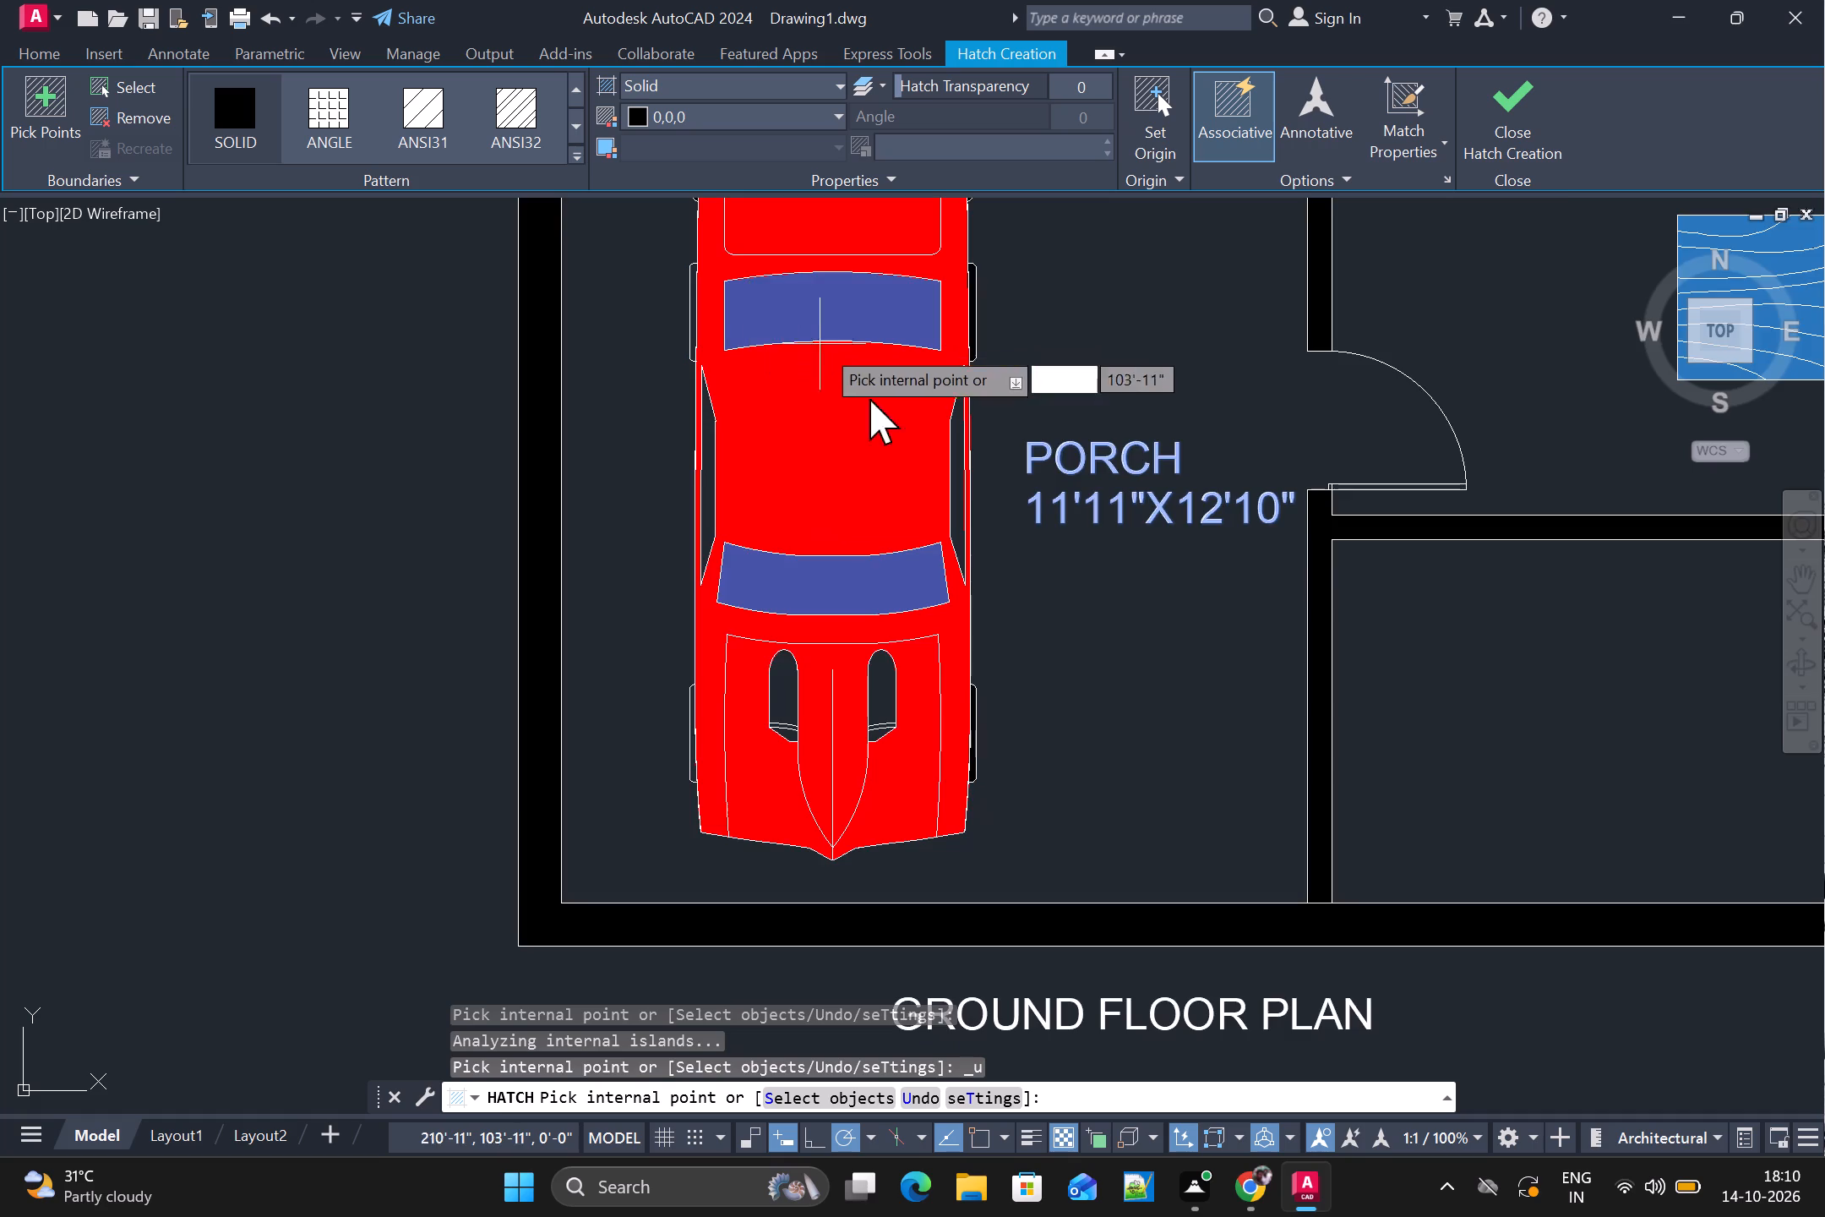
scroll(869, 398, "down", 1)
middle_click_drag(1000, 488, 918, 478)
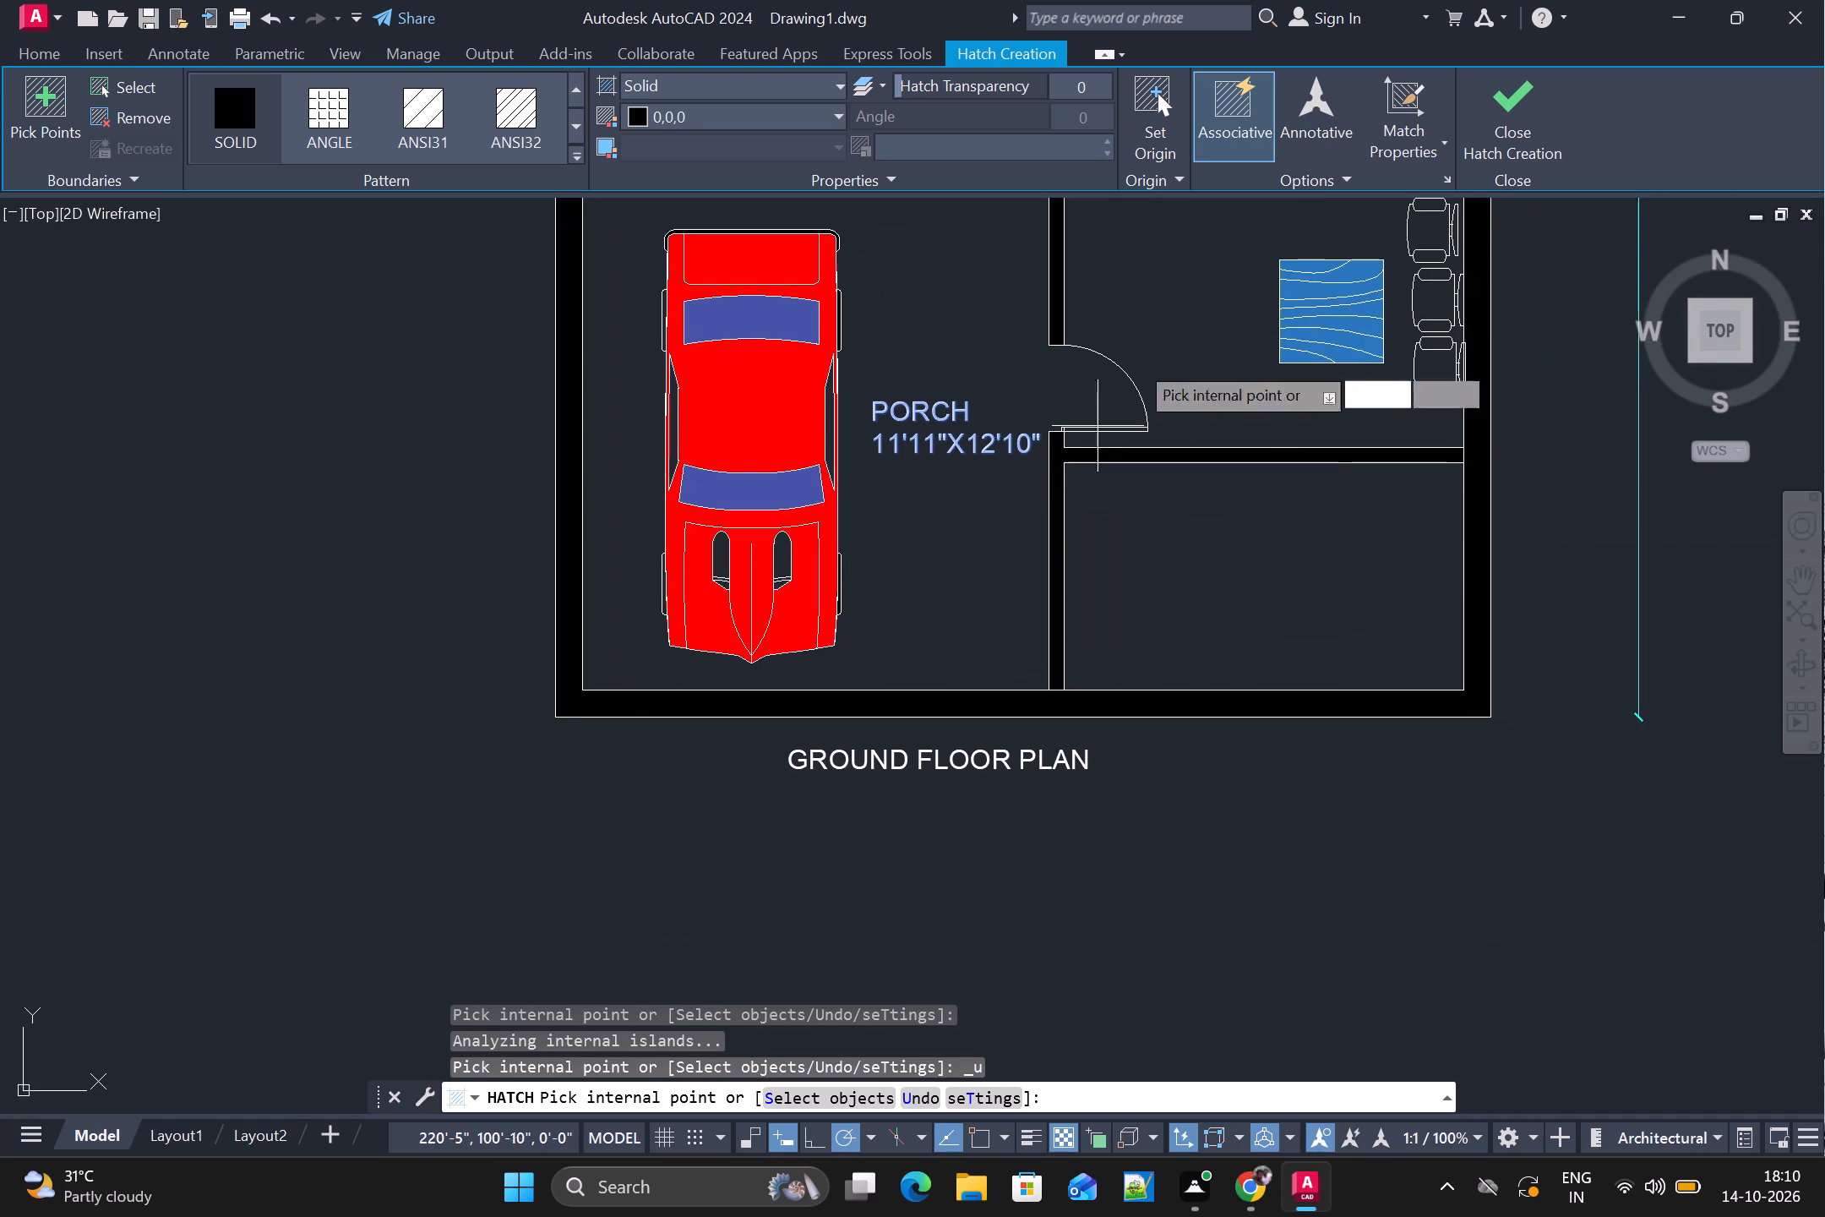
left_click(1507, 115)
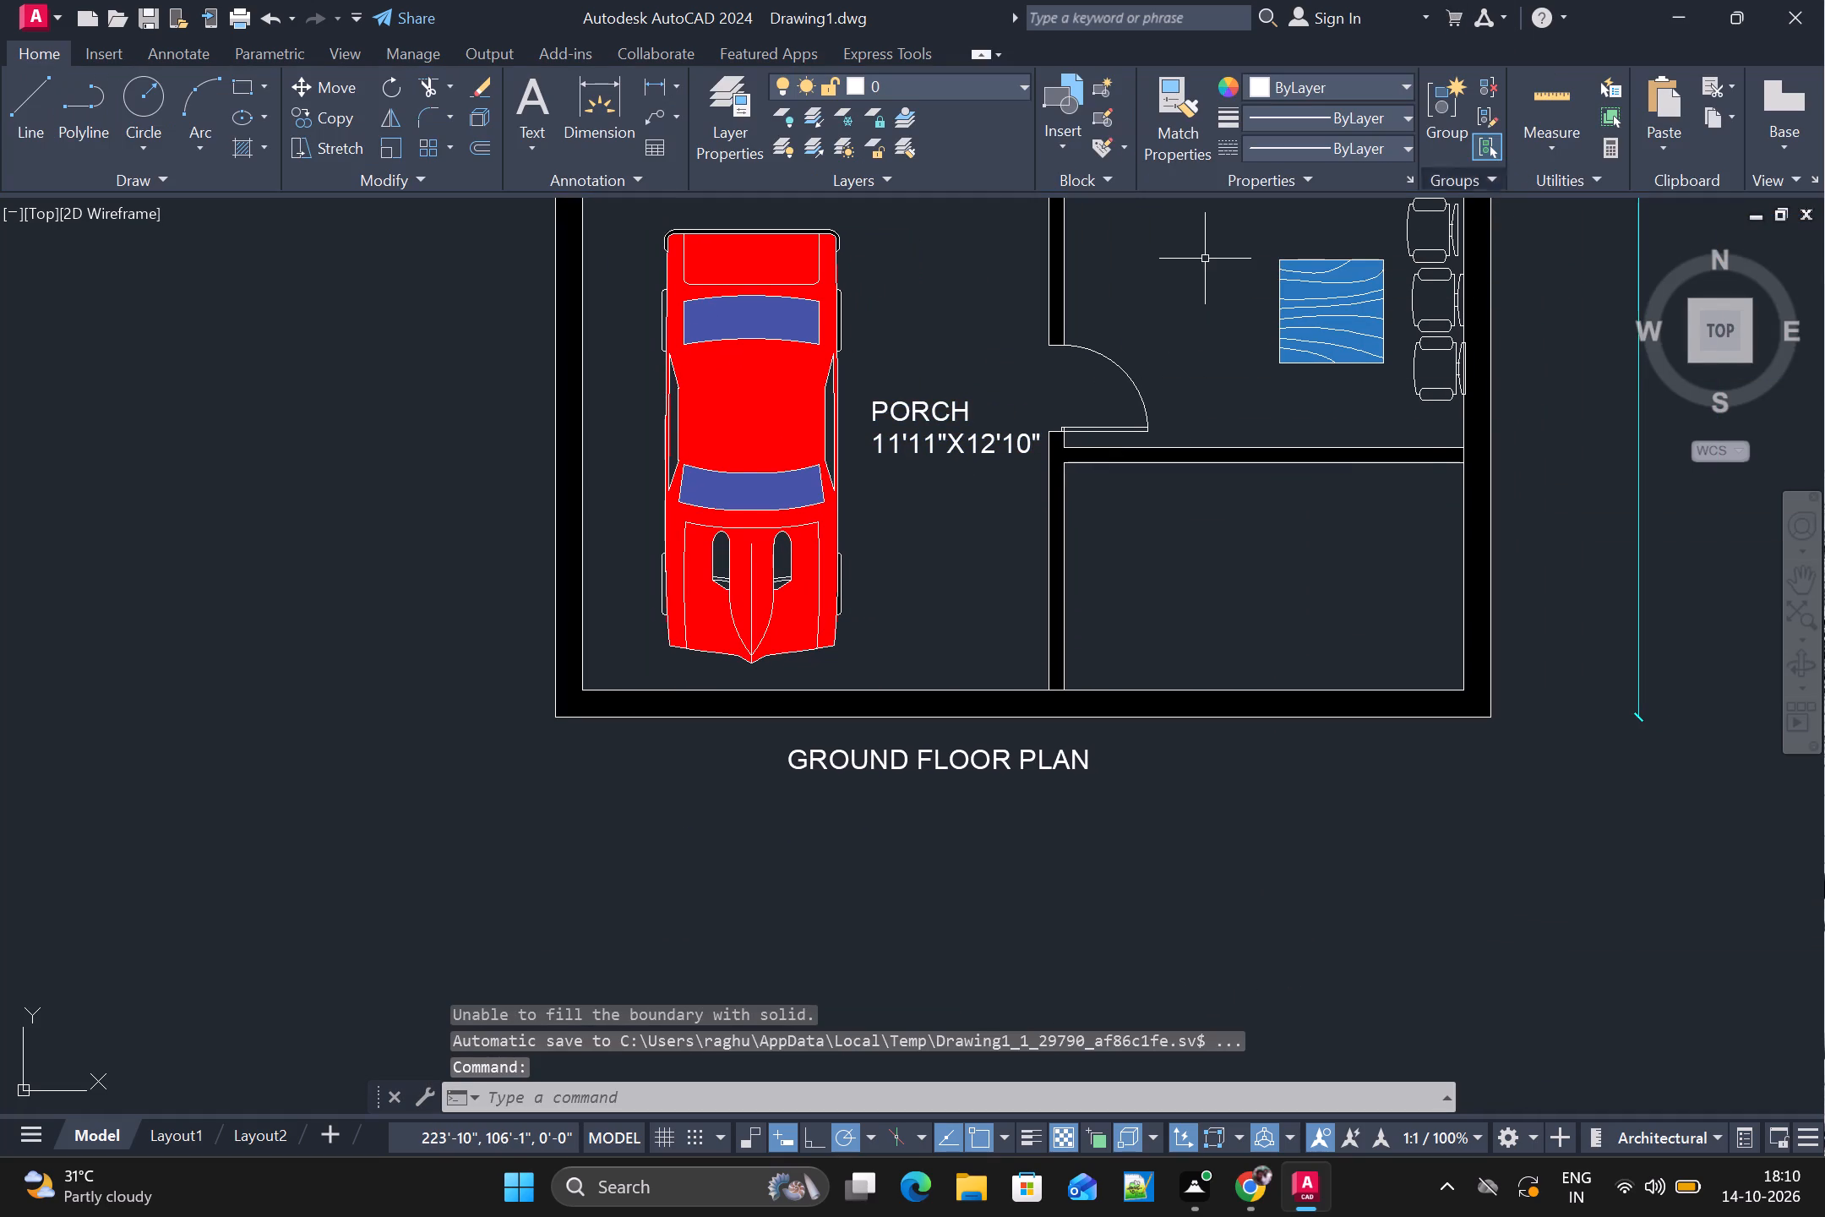
Look over the whole ground floor plan, checking the rooms, furniture, fixtures and fills.
scroll(1422, 473, "down", 1)
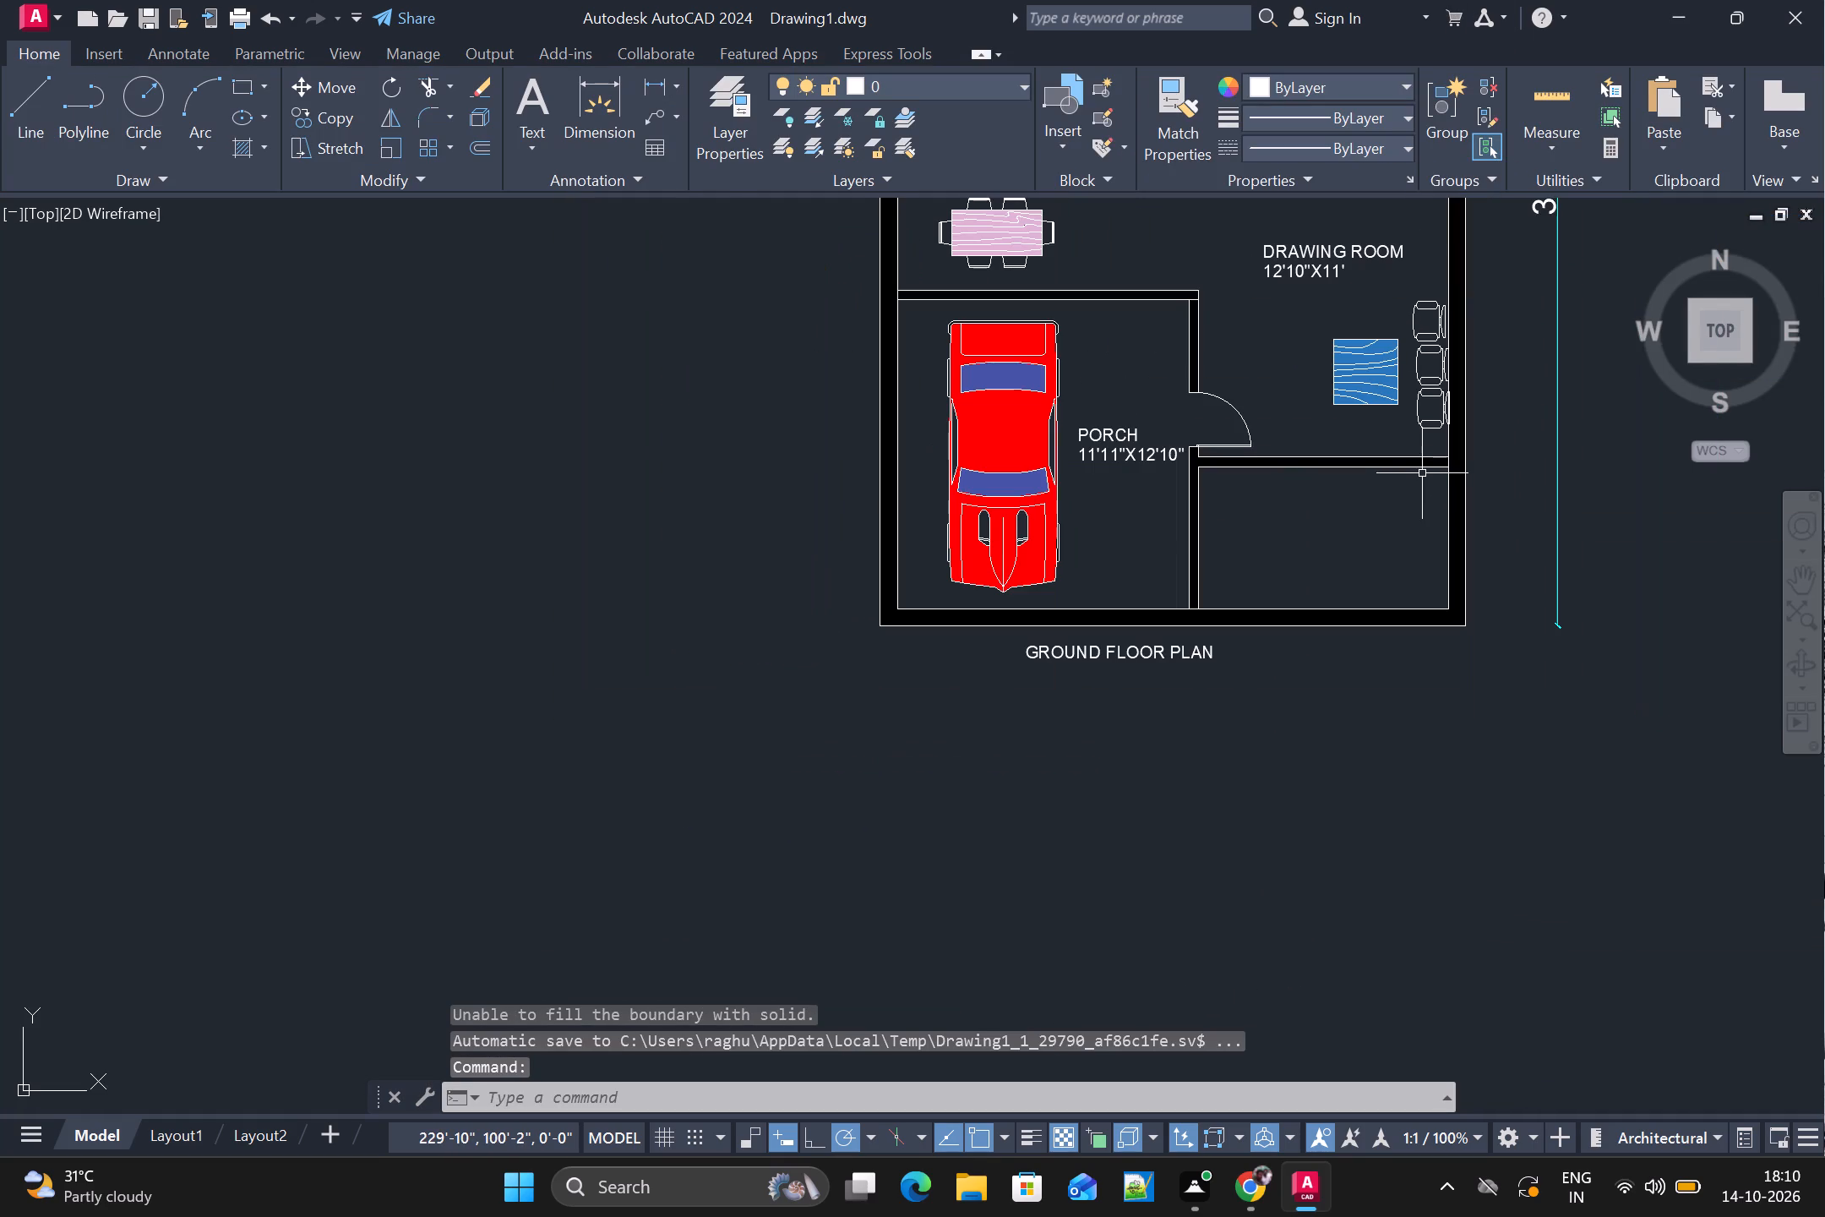
scroll(1479, 455, "down", 2)
middle_click_drag(1451, 454, 1107, 662)
scroll(1140, 562, "up", 2)
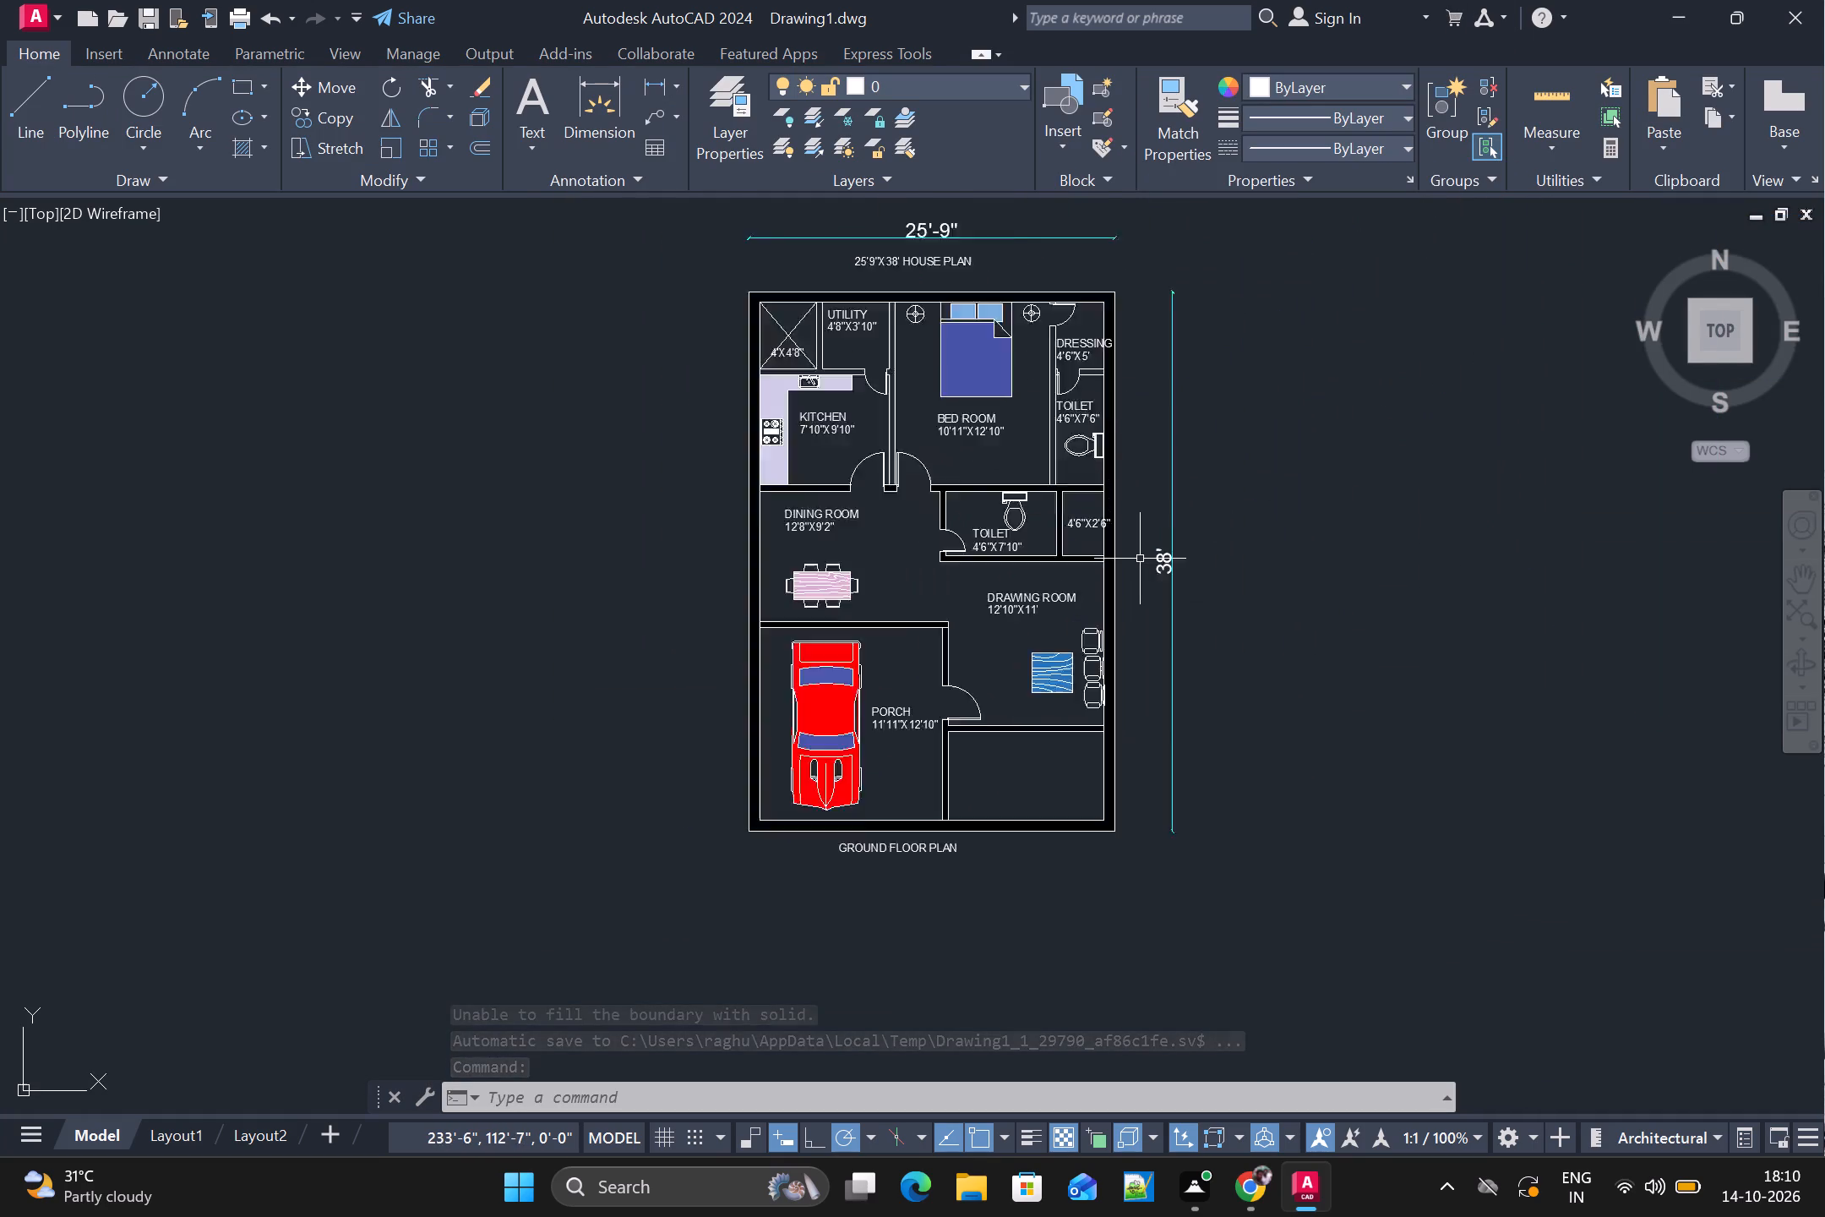
middle_click_drag(1126, 559, 1194, 622)
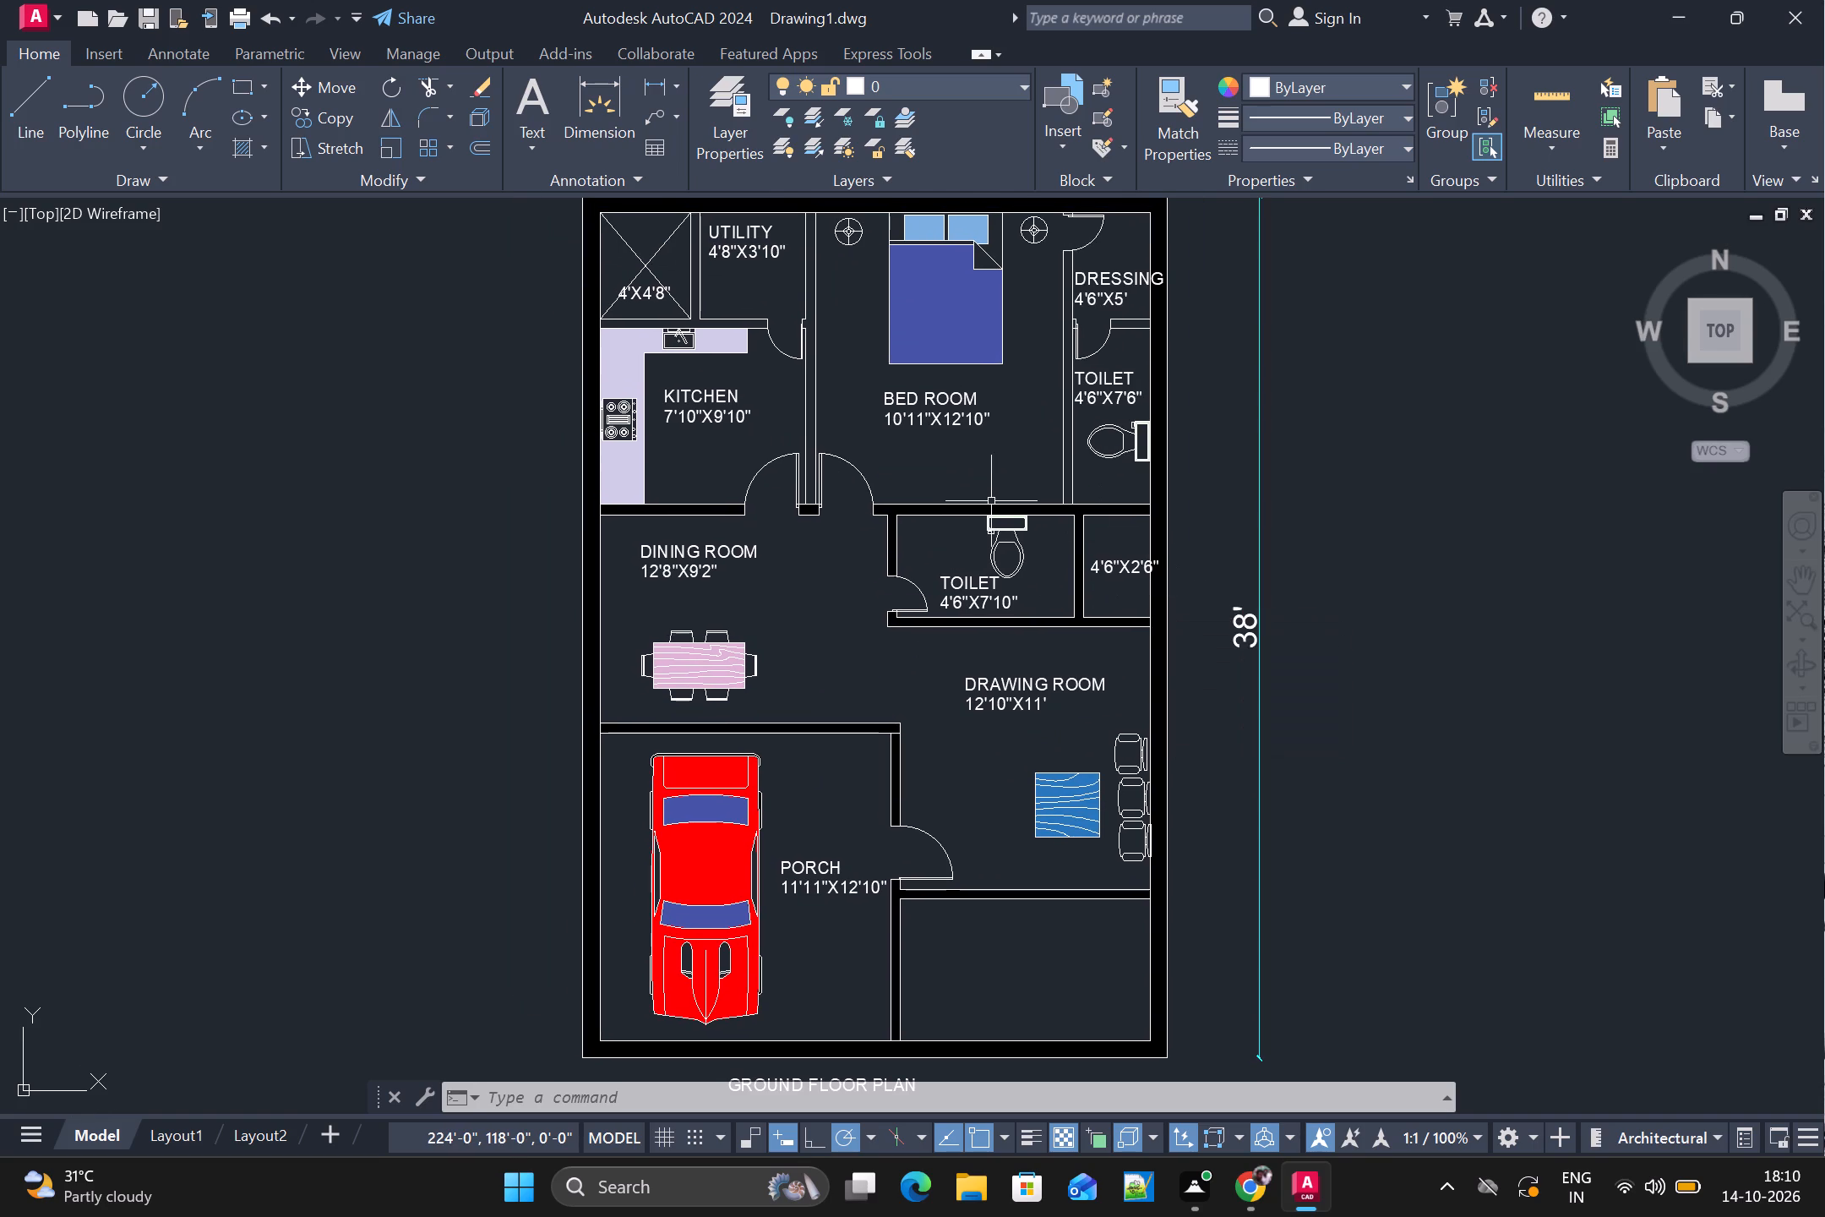
scroll(1043, 511, "up", 1)
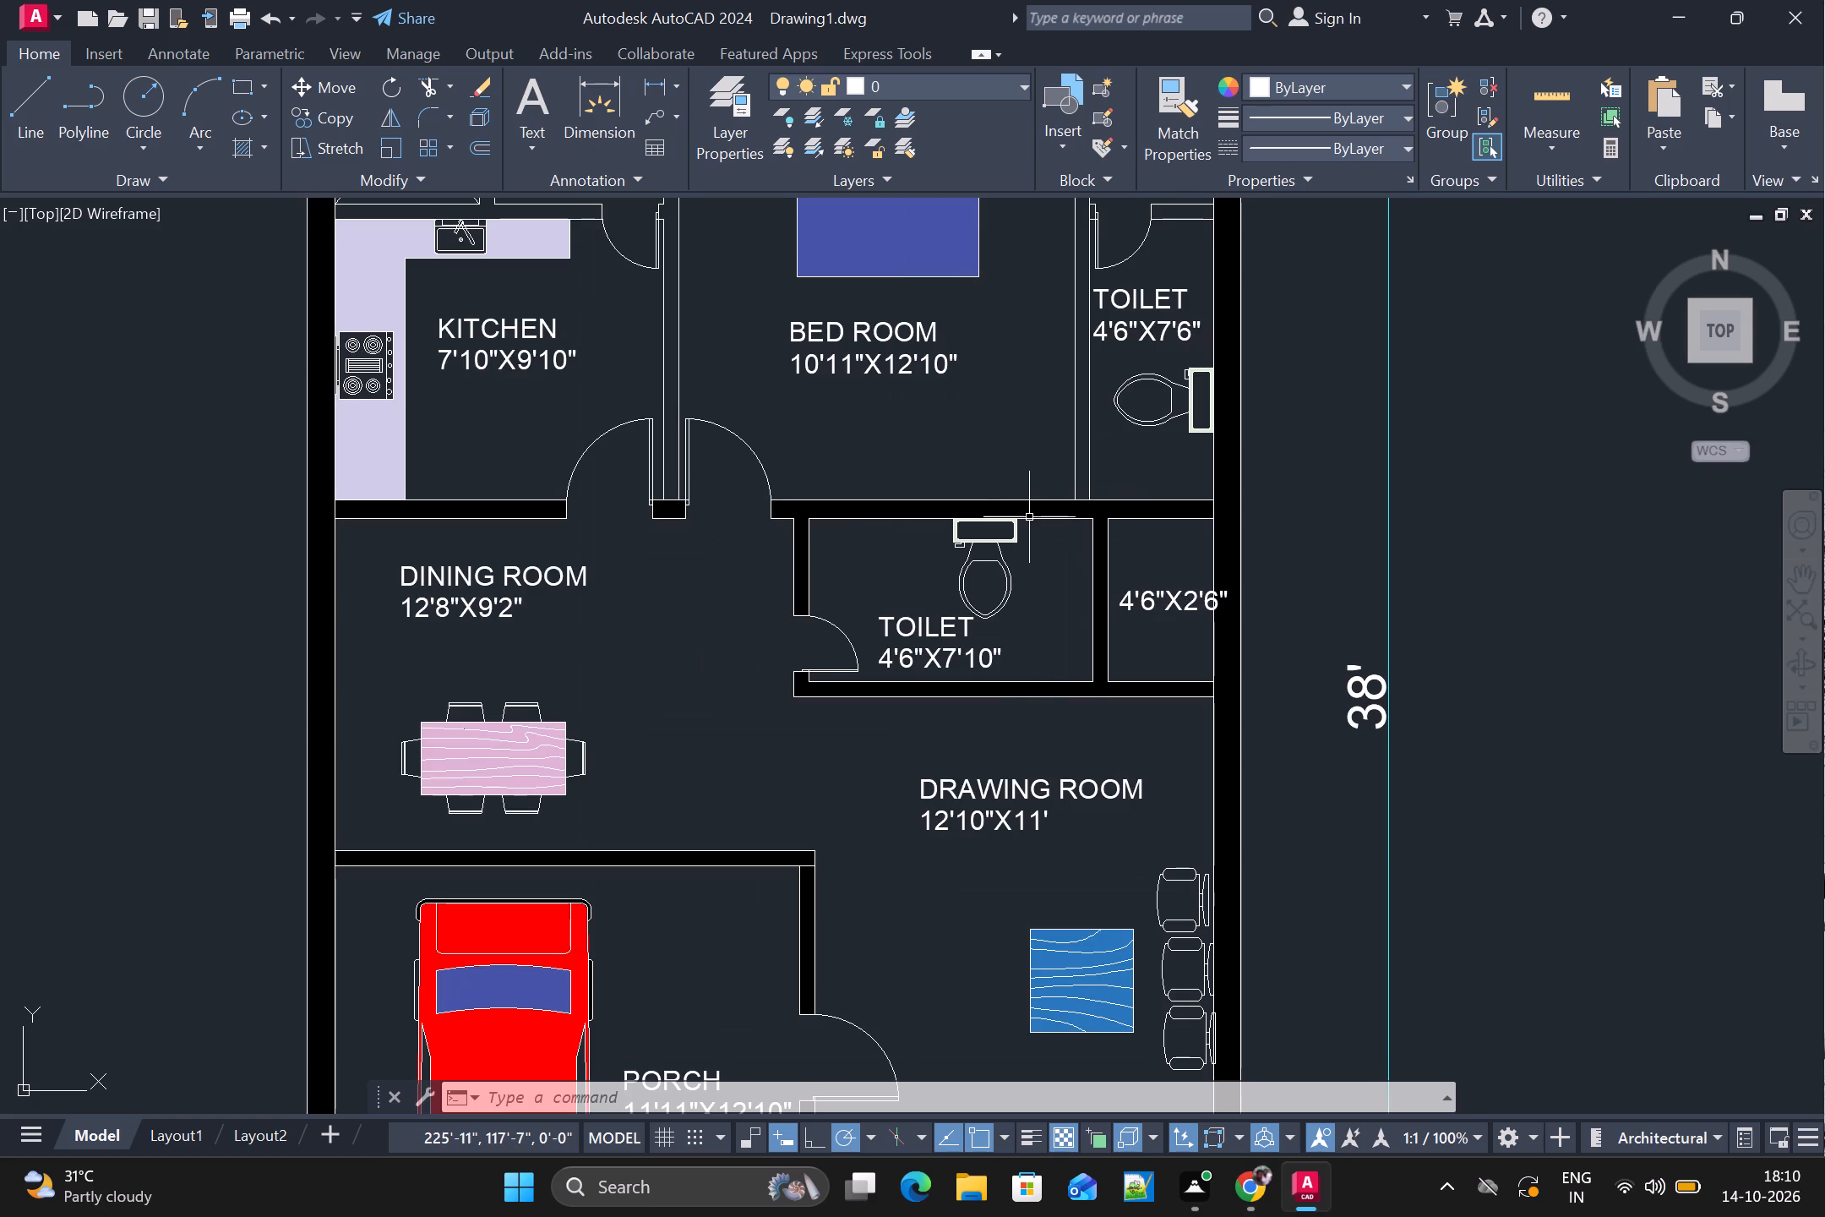
scroll(1029, 519, "down", 2)
middle_click_drag(1028, 532, 1025, 585)
scroll(1018, 452, "up", 1)
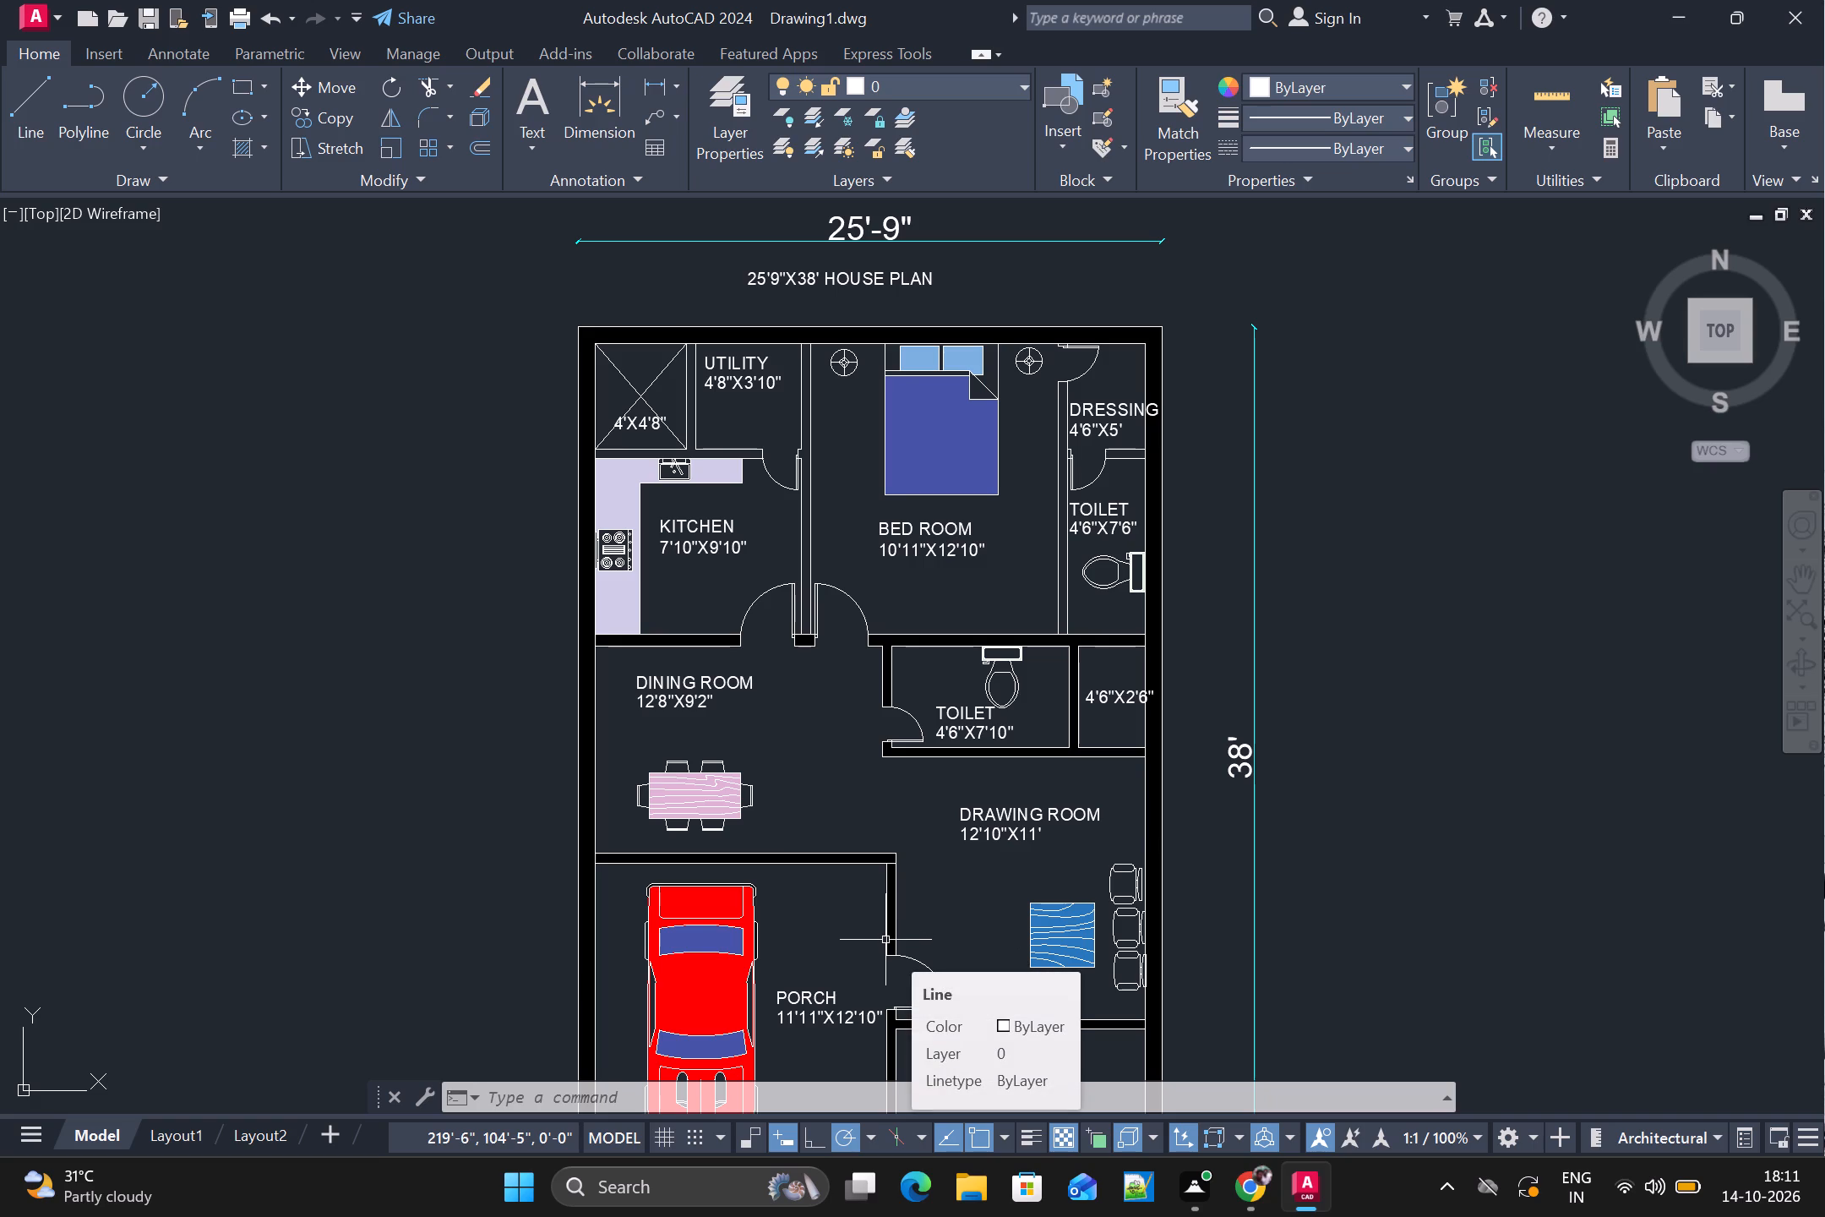
scroll(841, 768, "up", 2)
scroll(860, 781, "down", 1)
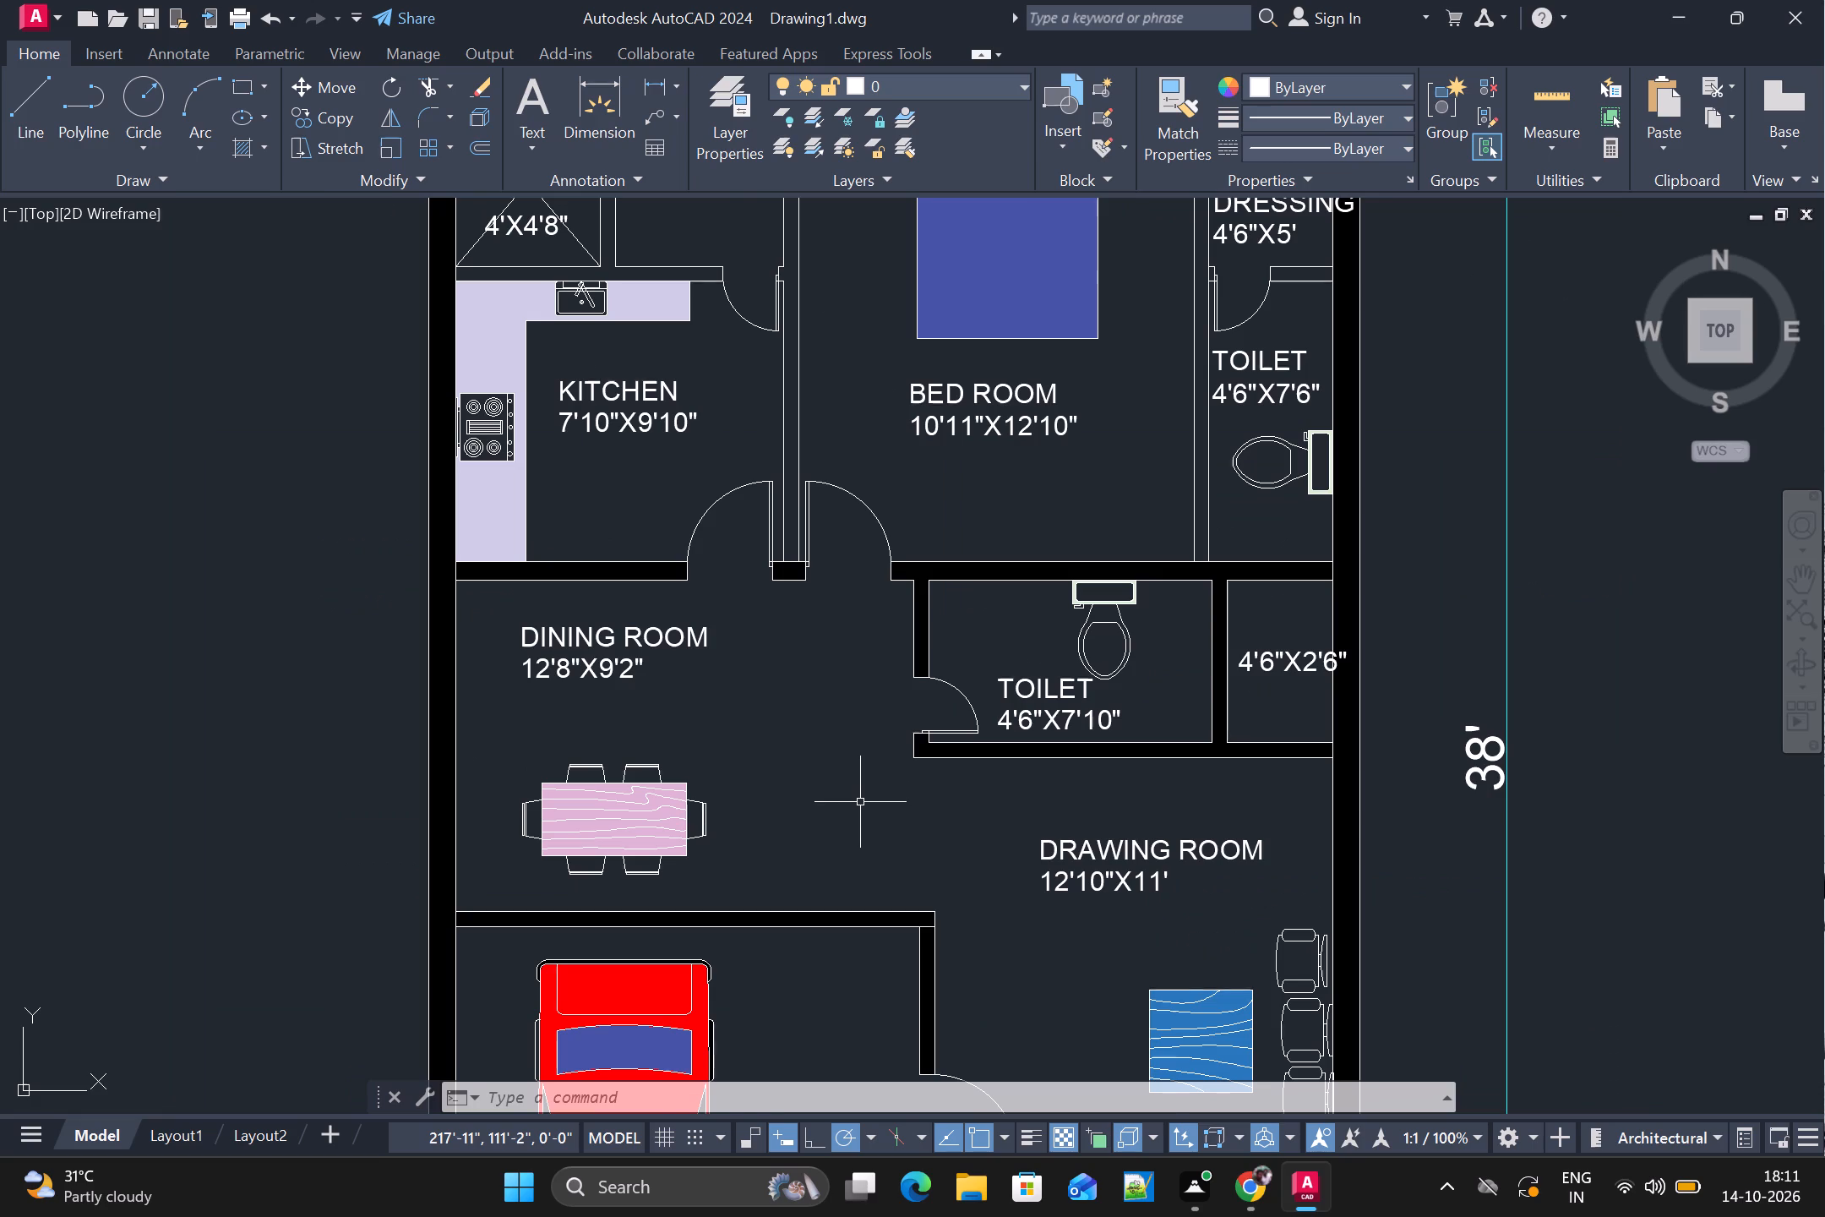
Copy the kitchen sink basin into the dining room, beside the 4'6"X7'10" toilet's wall near the bedroom door.
scroll(864, 736, "down", 1)
scroll(693, 451, "up", 1)
left_click(693, 454)
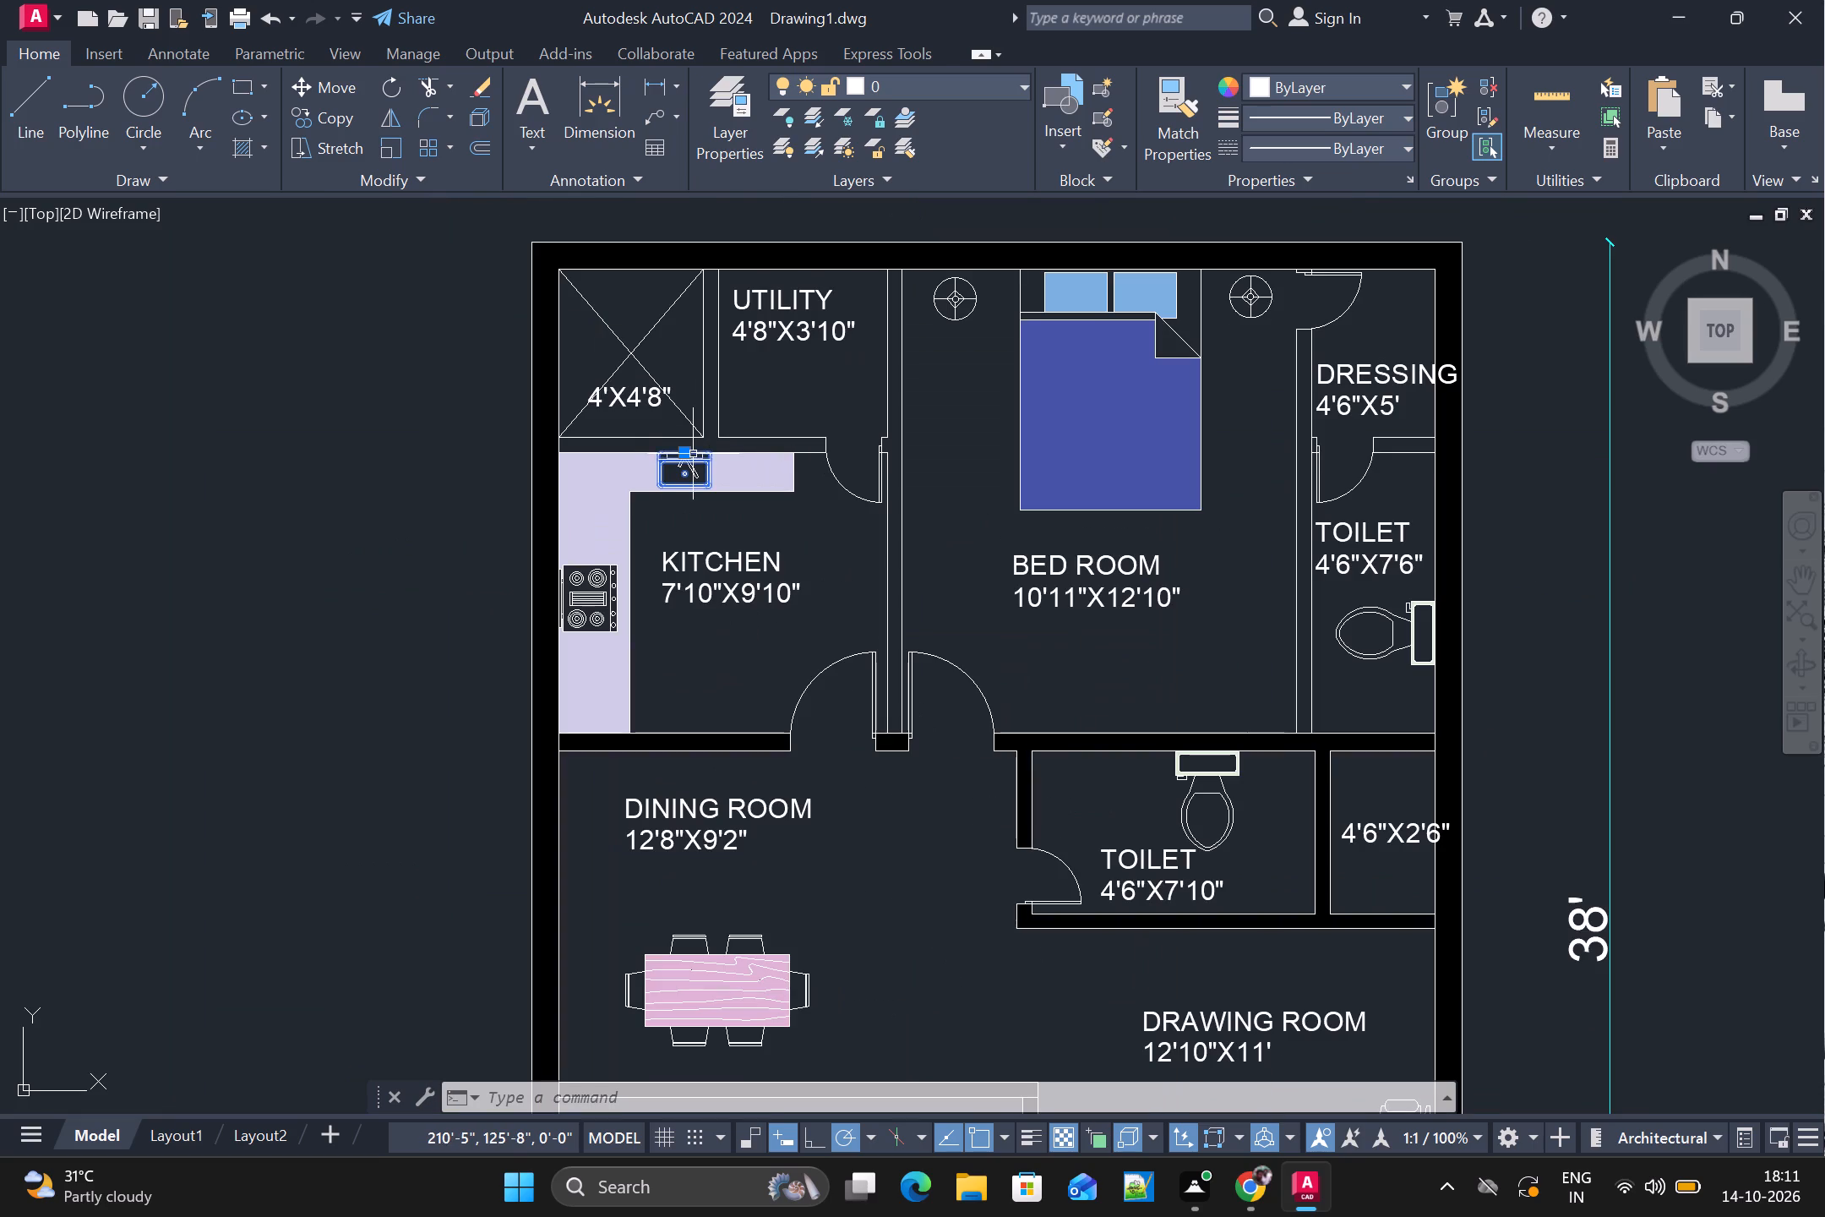
key("ctrl+c")
key("ctrl+v")
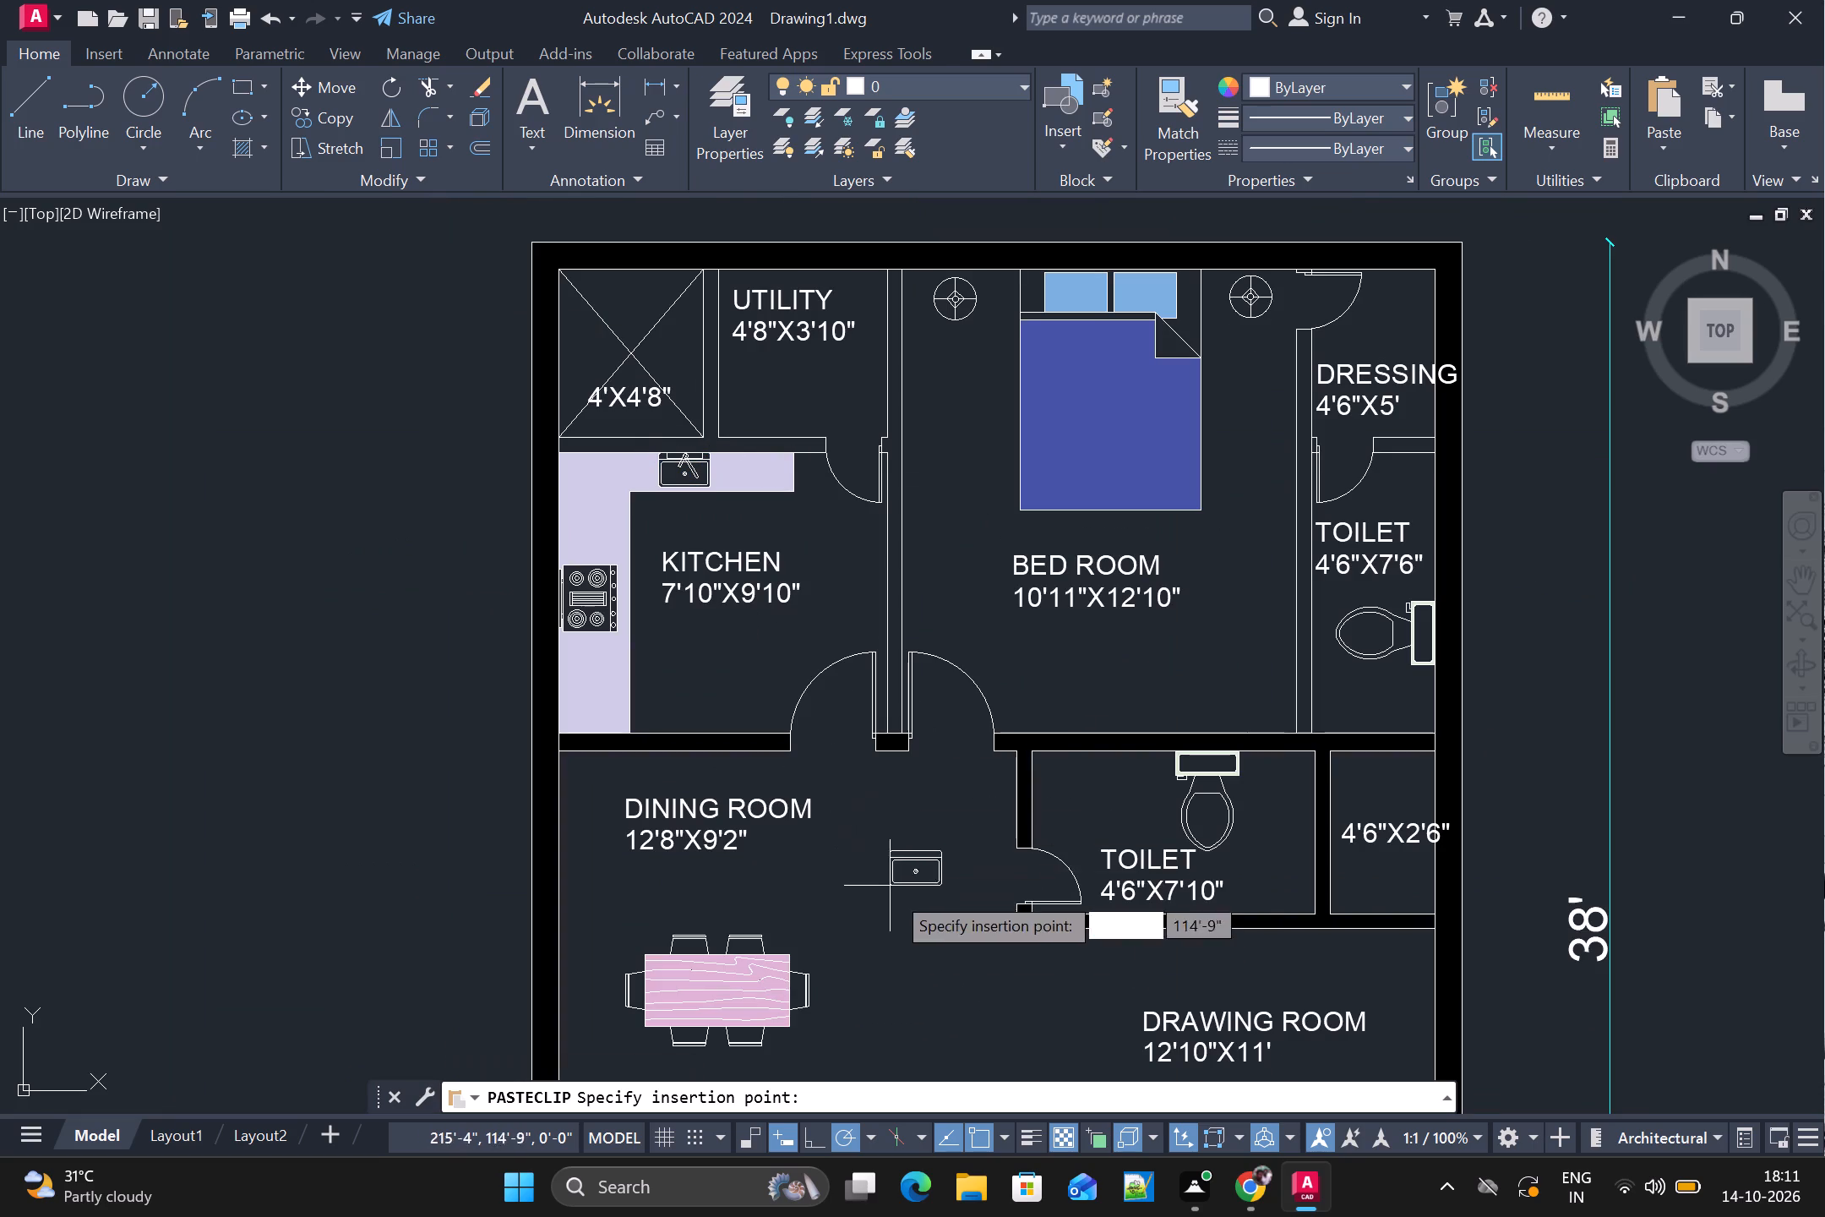
left_click(962, 813)
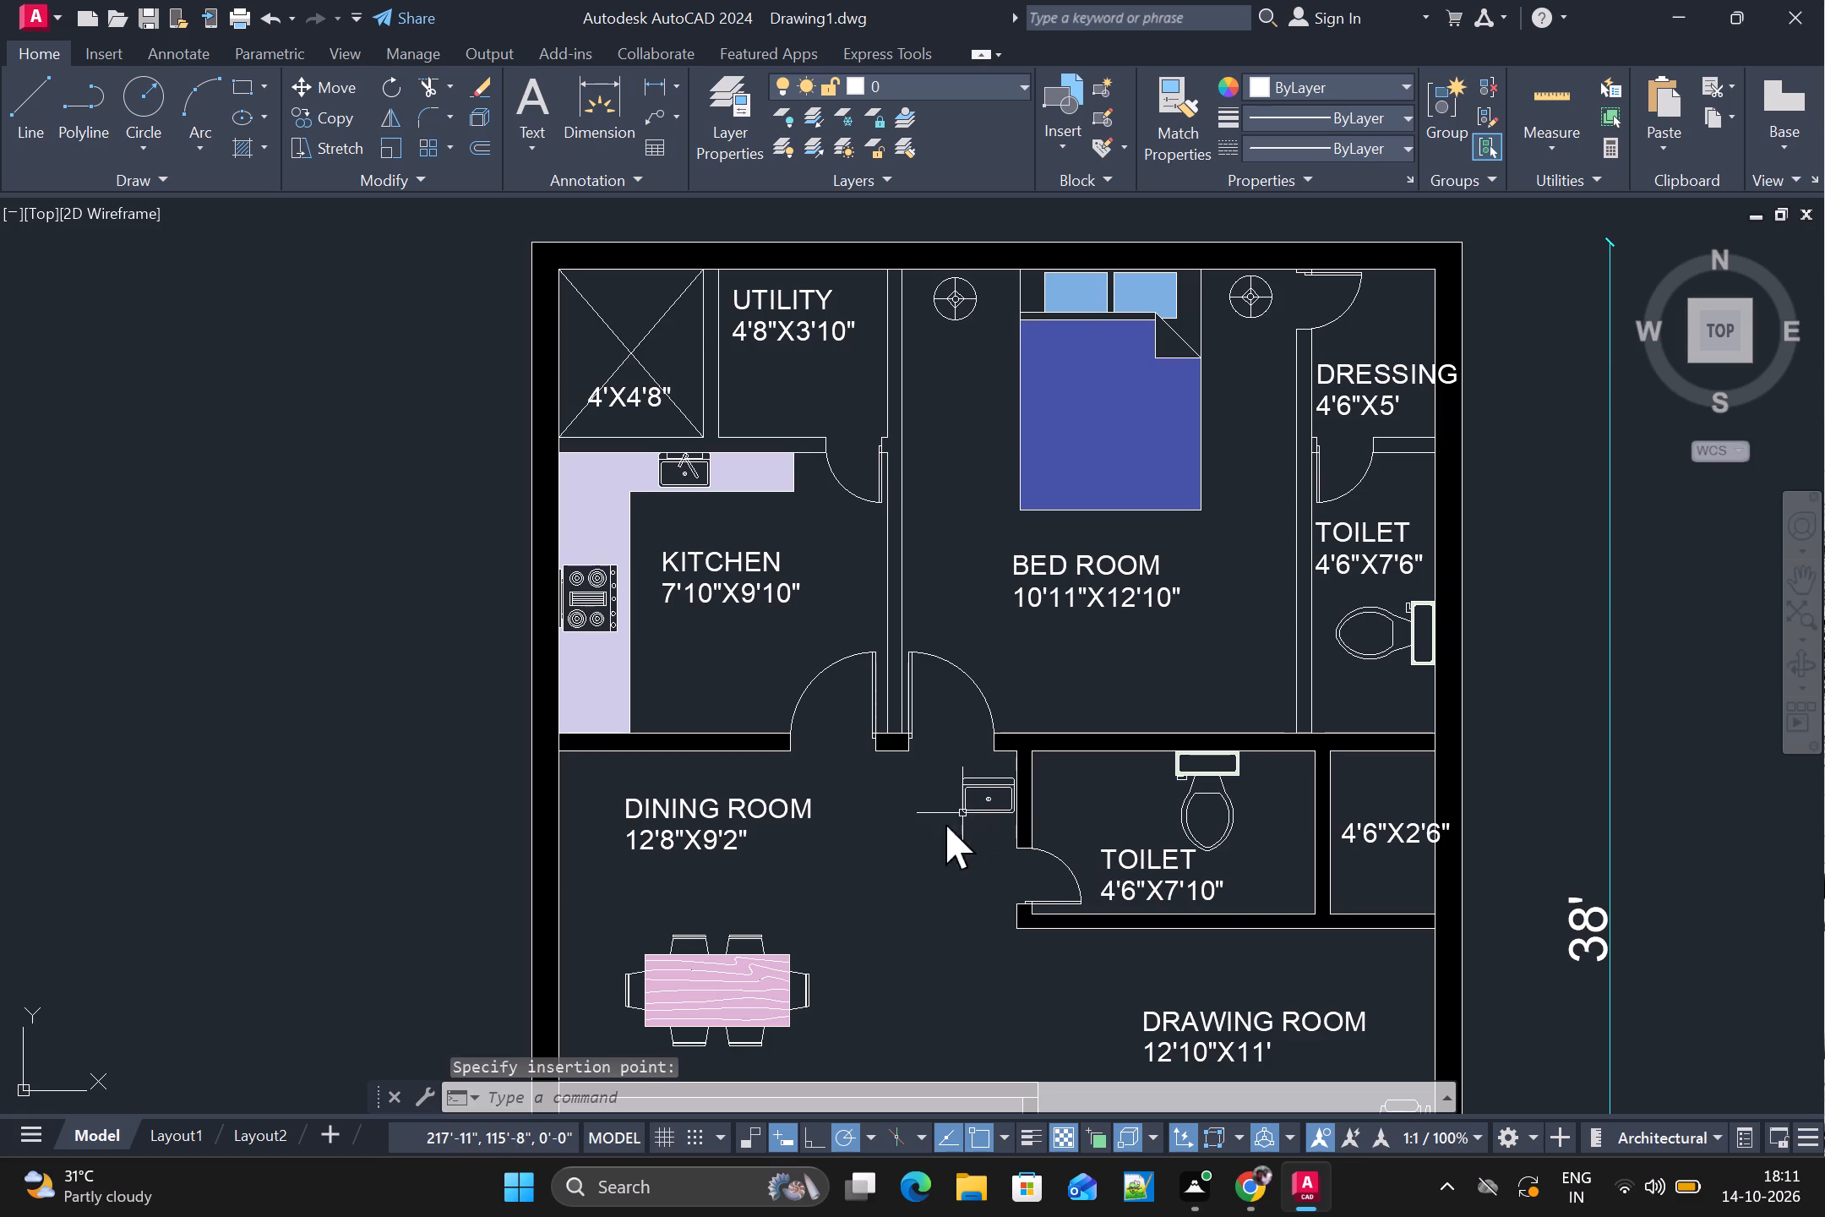
Rotate the copied dining room basin 270° about the midpoint of its back edge.
scroll(1061, 824, "up", 1)
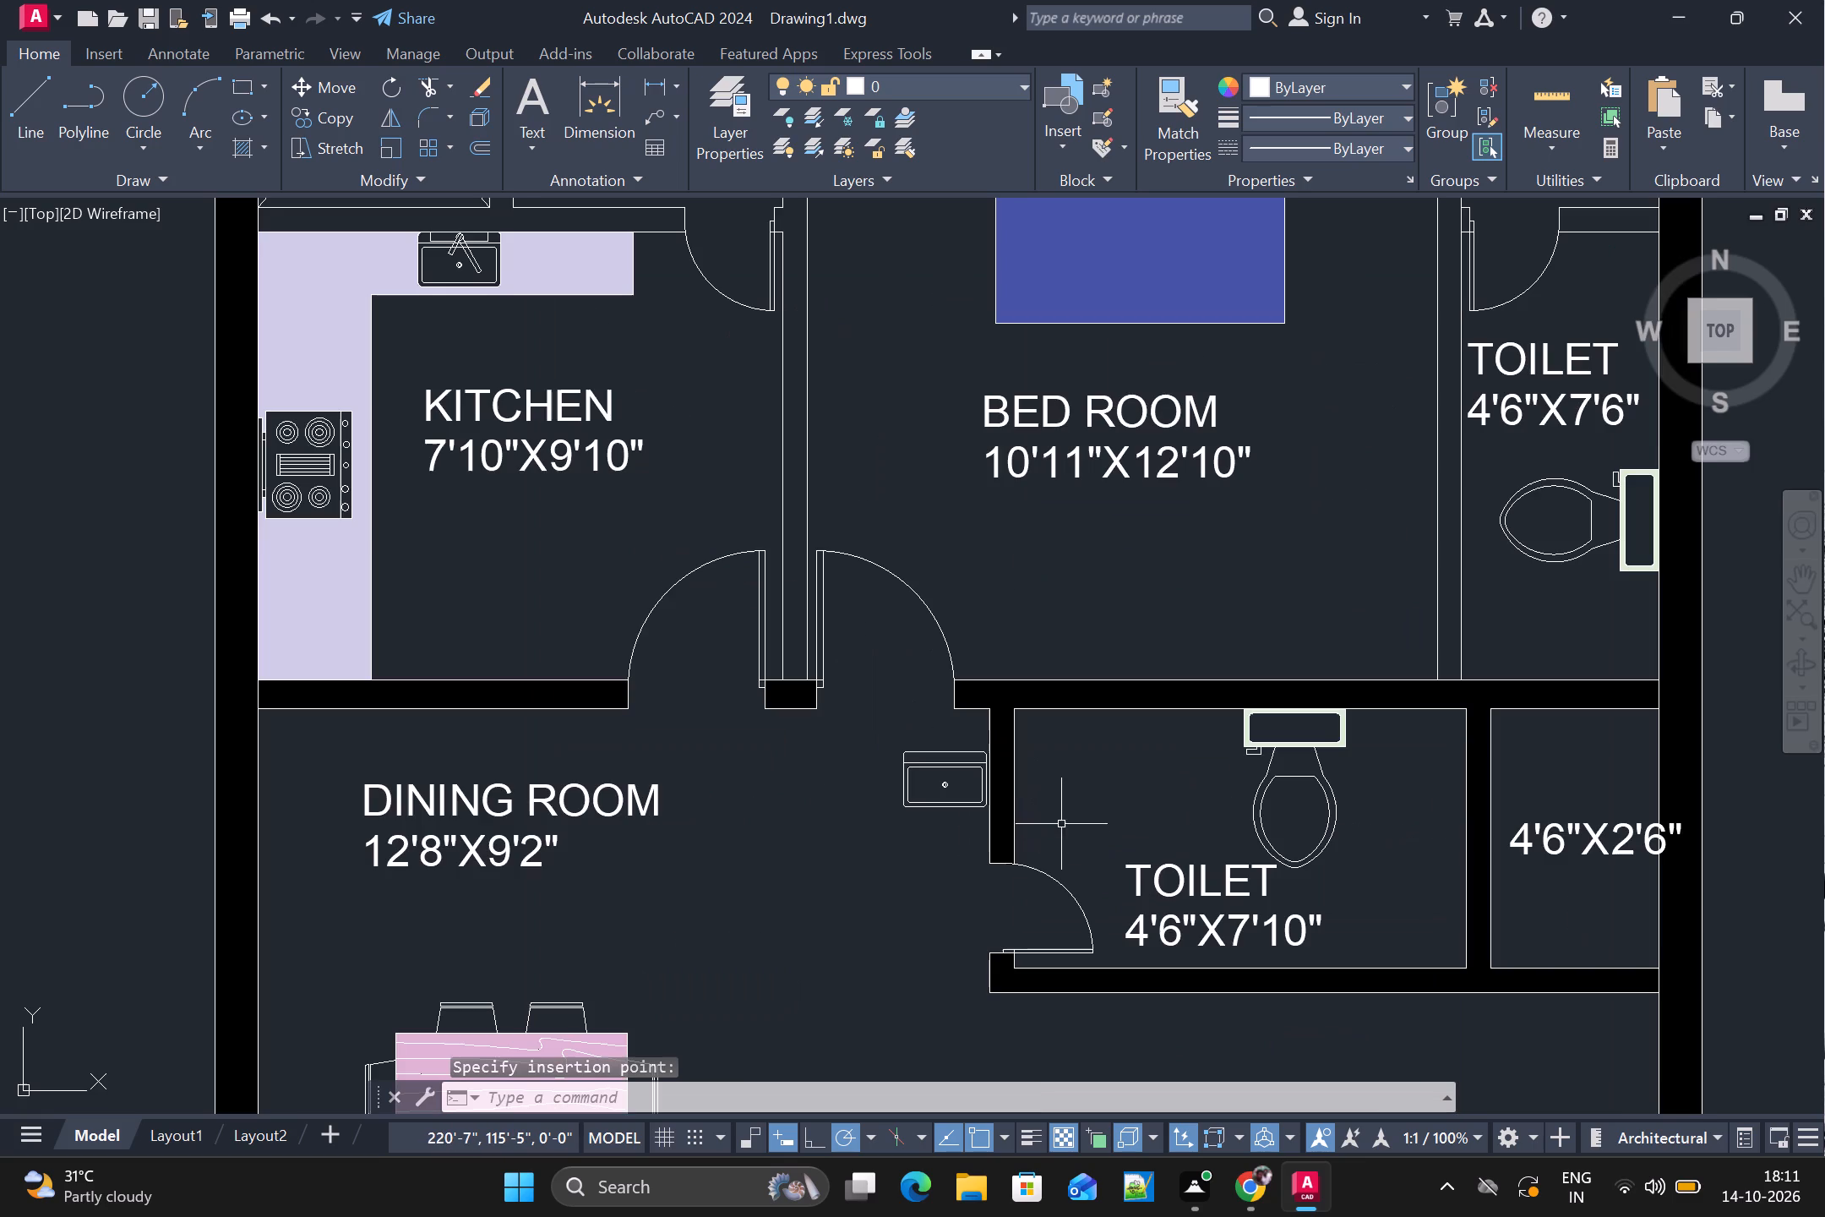
key("r")
key("o")
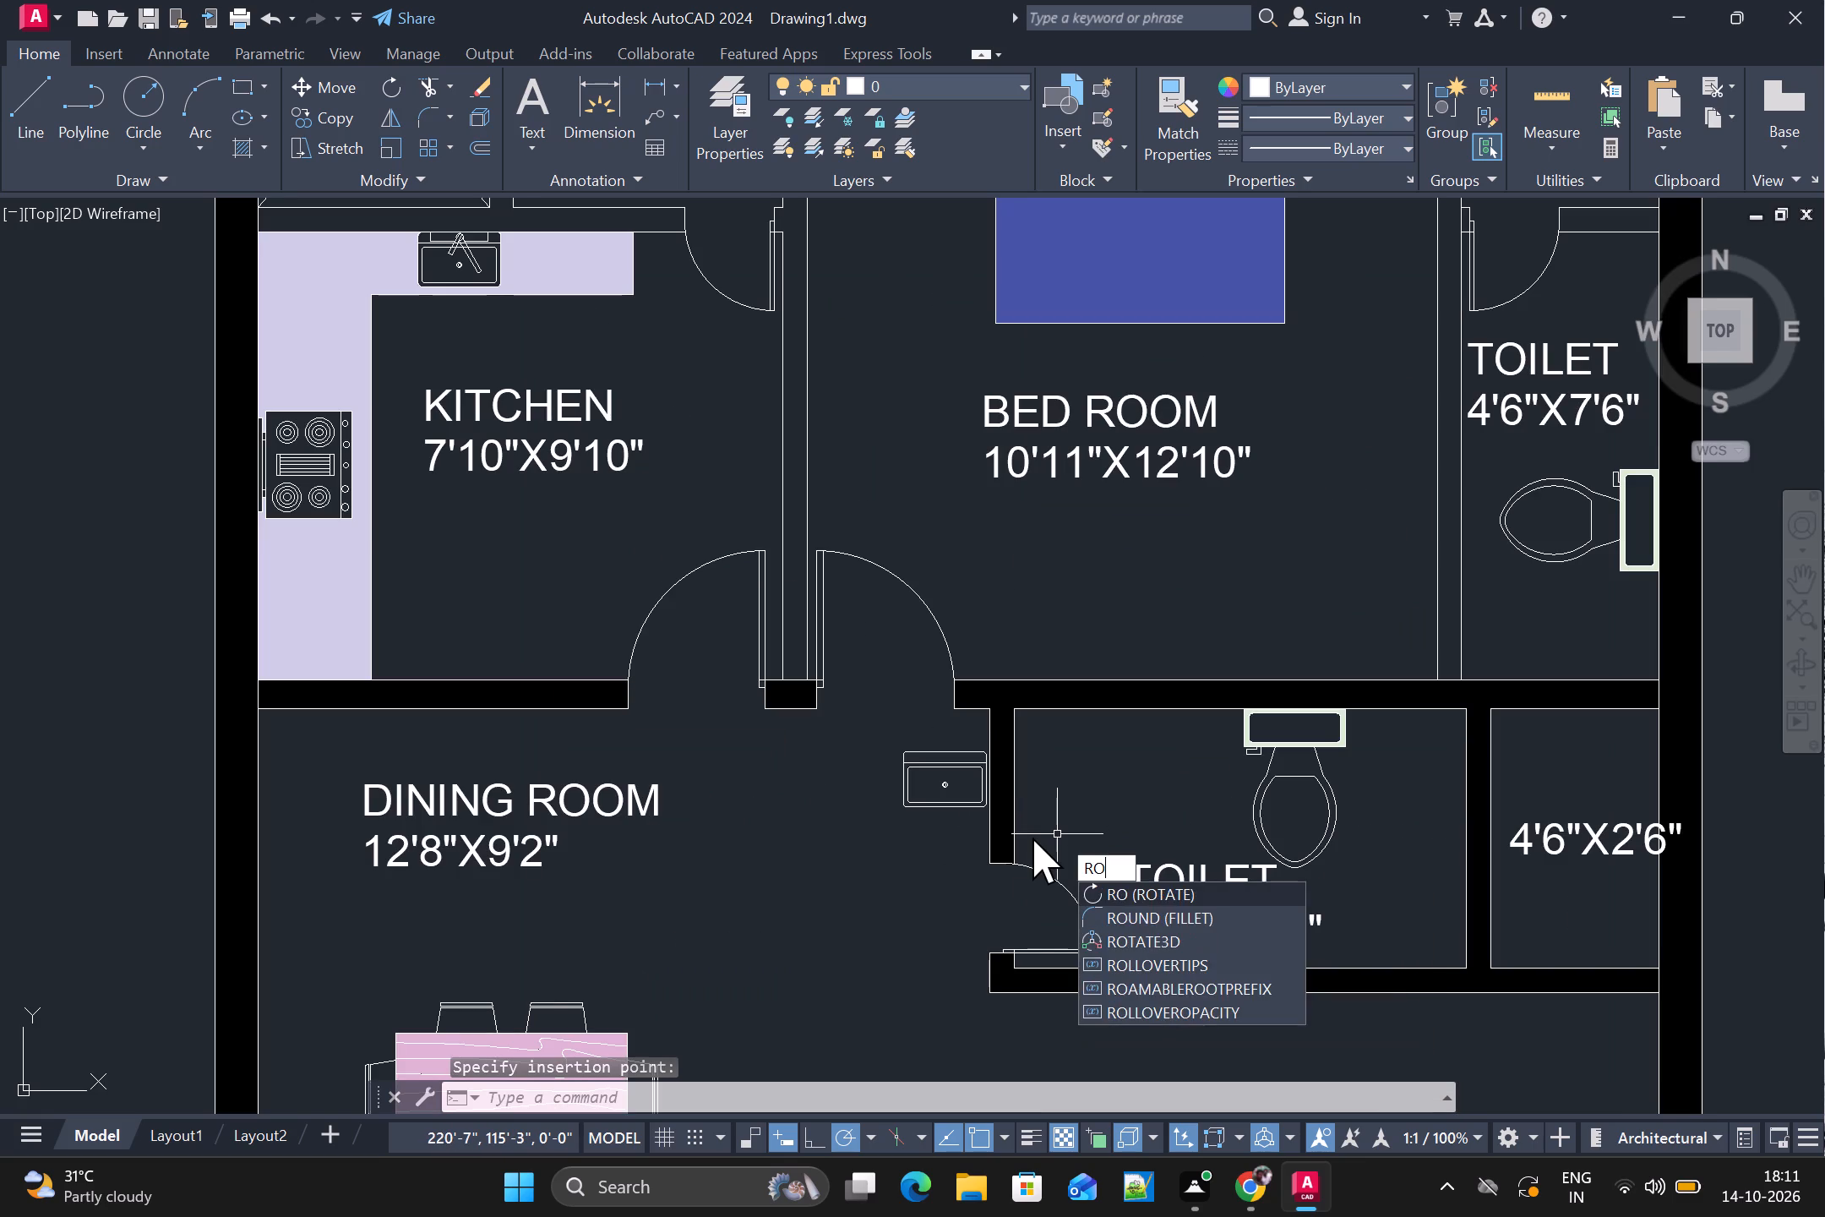
key("Return")
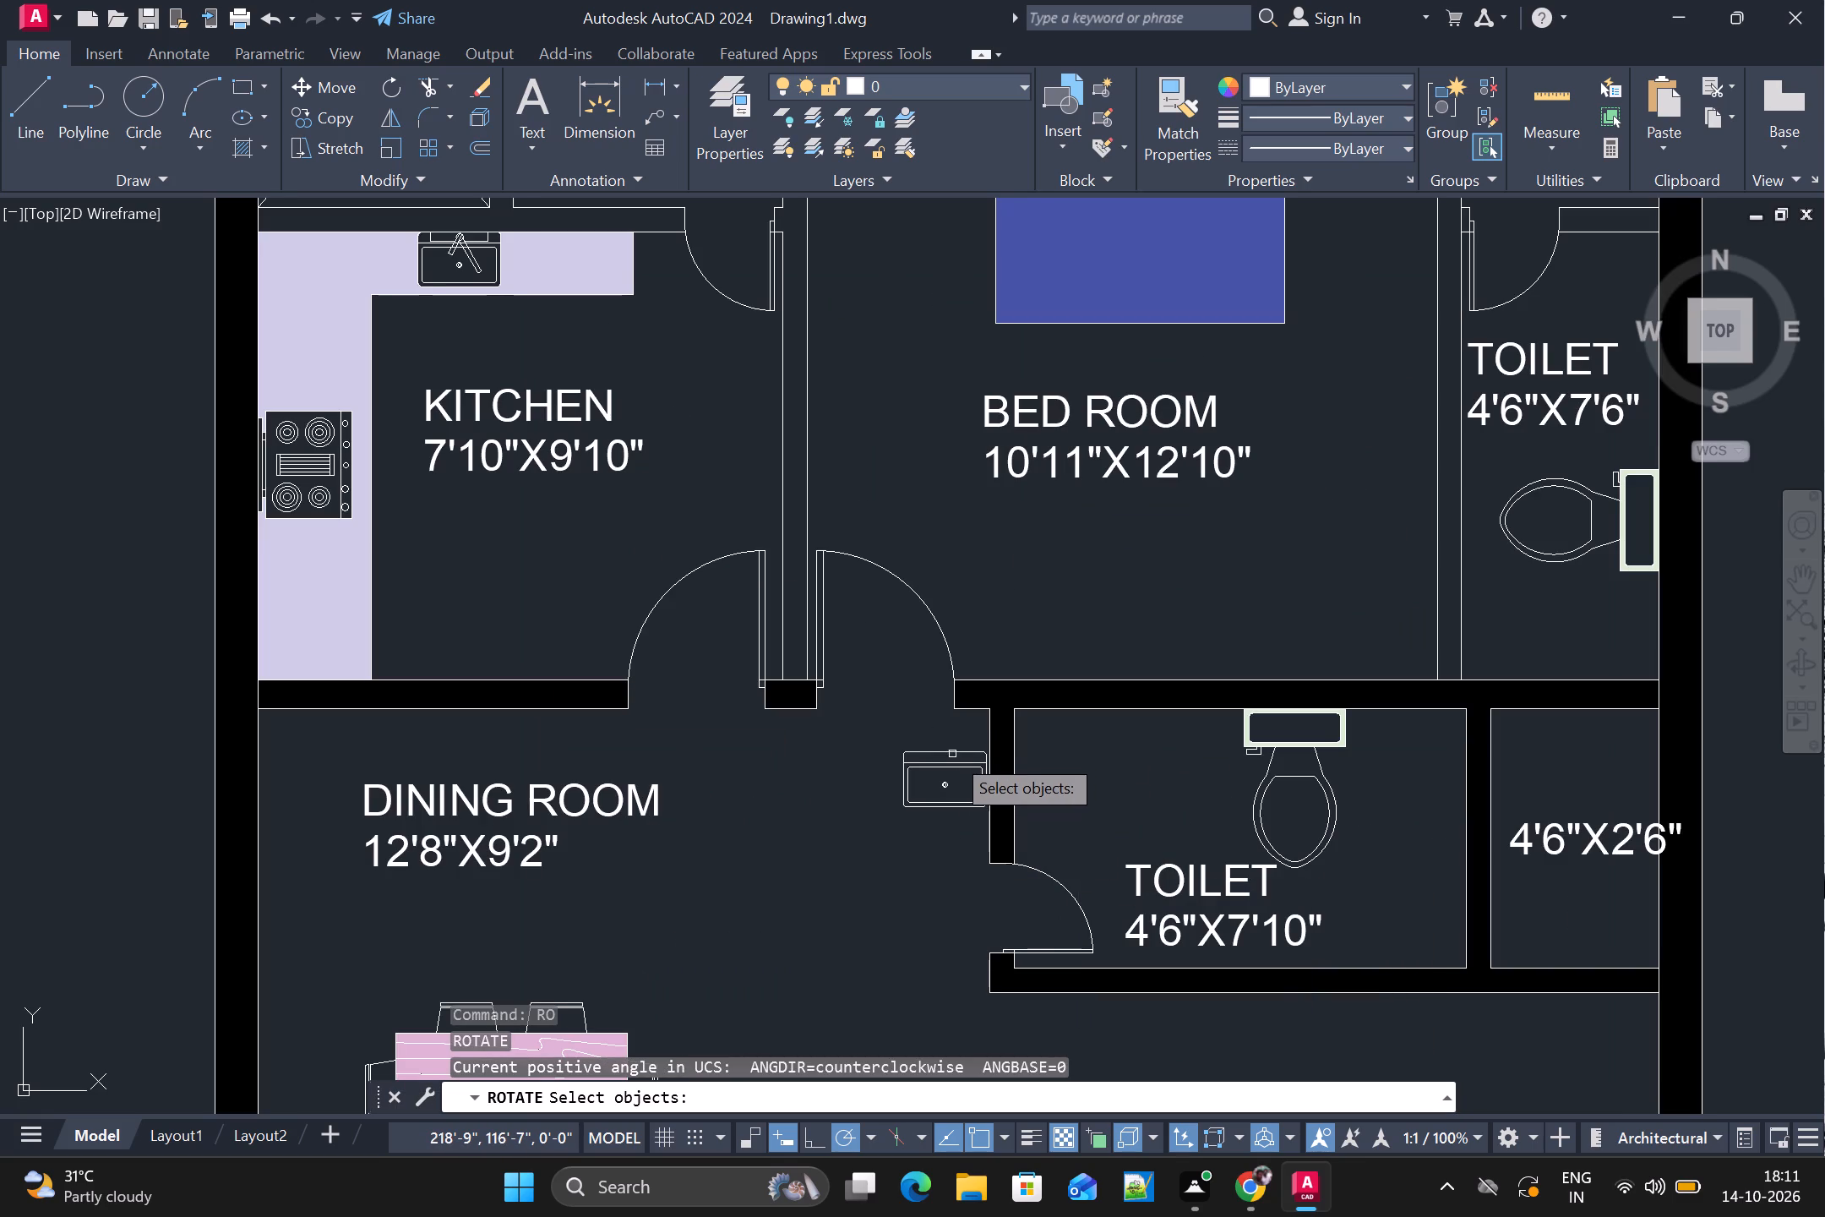
left_click(952, 754)
key("space")
scroll(952, 754, "up", 1)
left_click(939, 754)
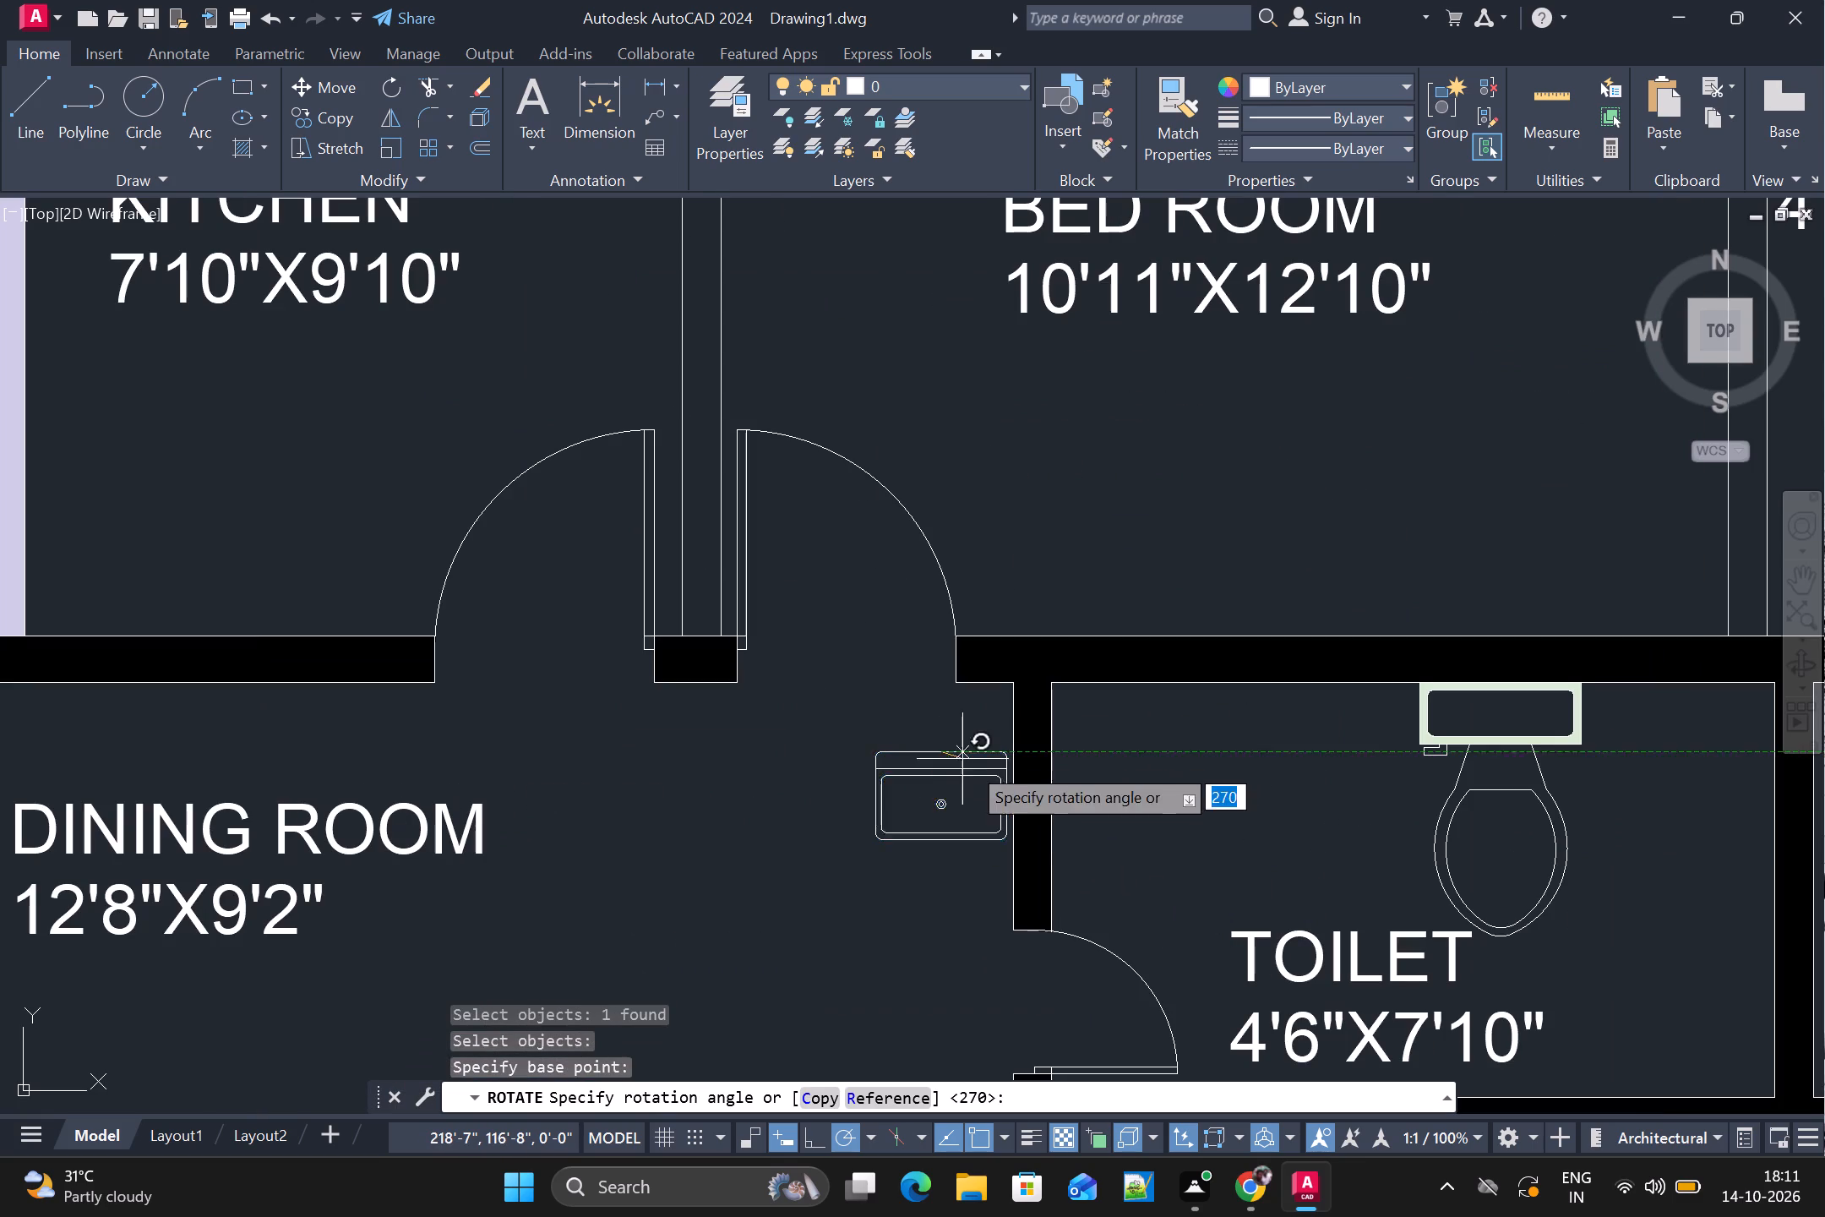
left_click(938, 918)
Move the rotated basin by the midpoint of its back edge onto the toilet wall's dining room face.
scroll(952, 805, "down", 1)
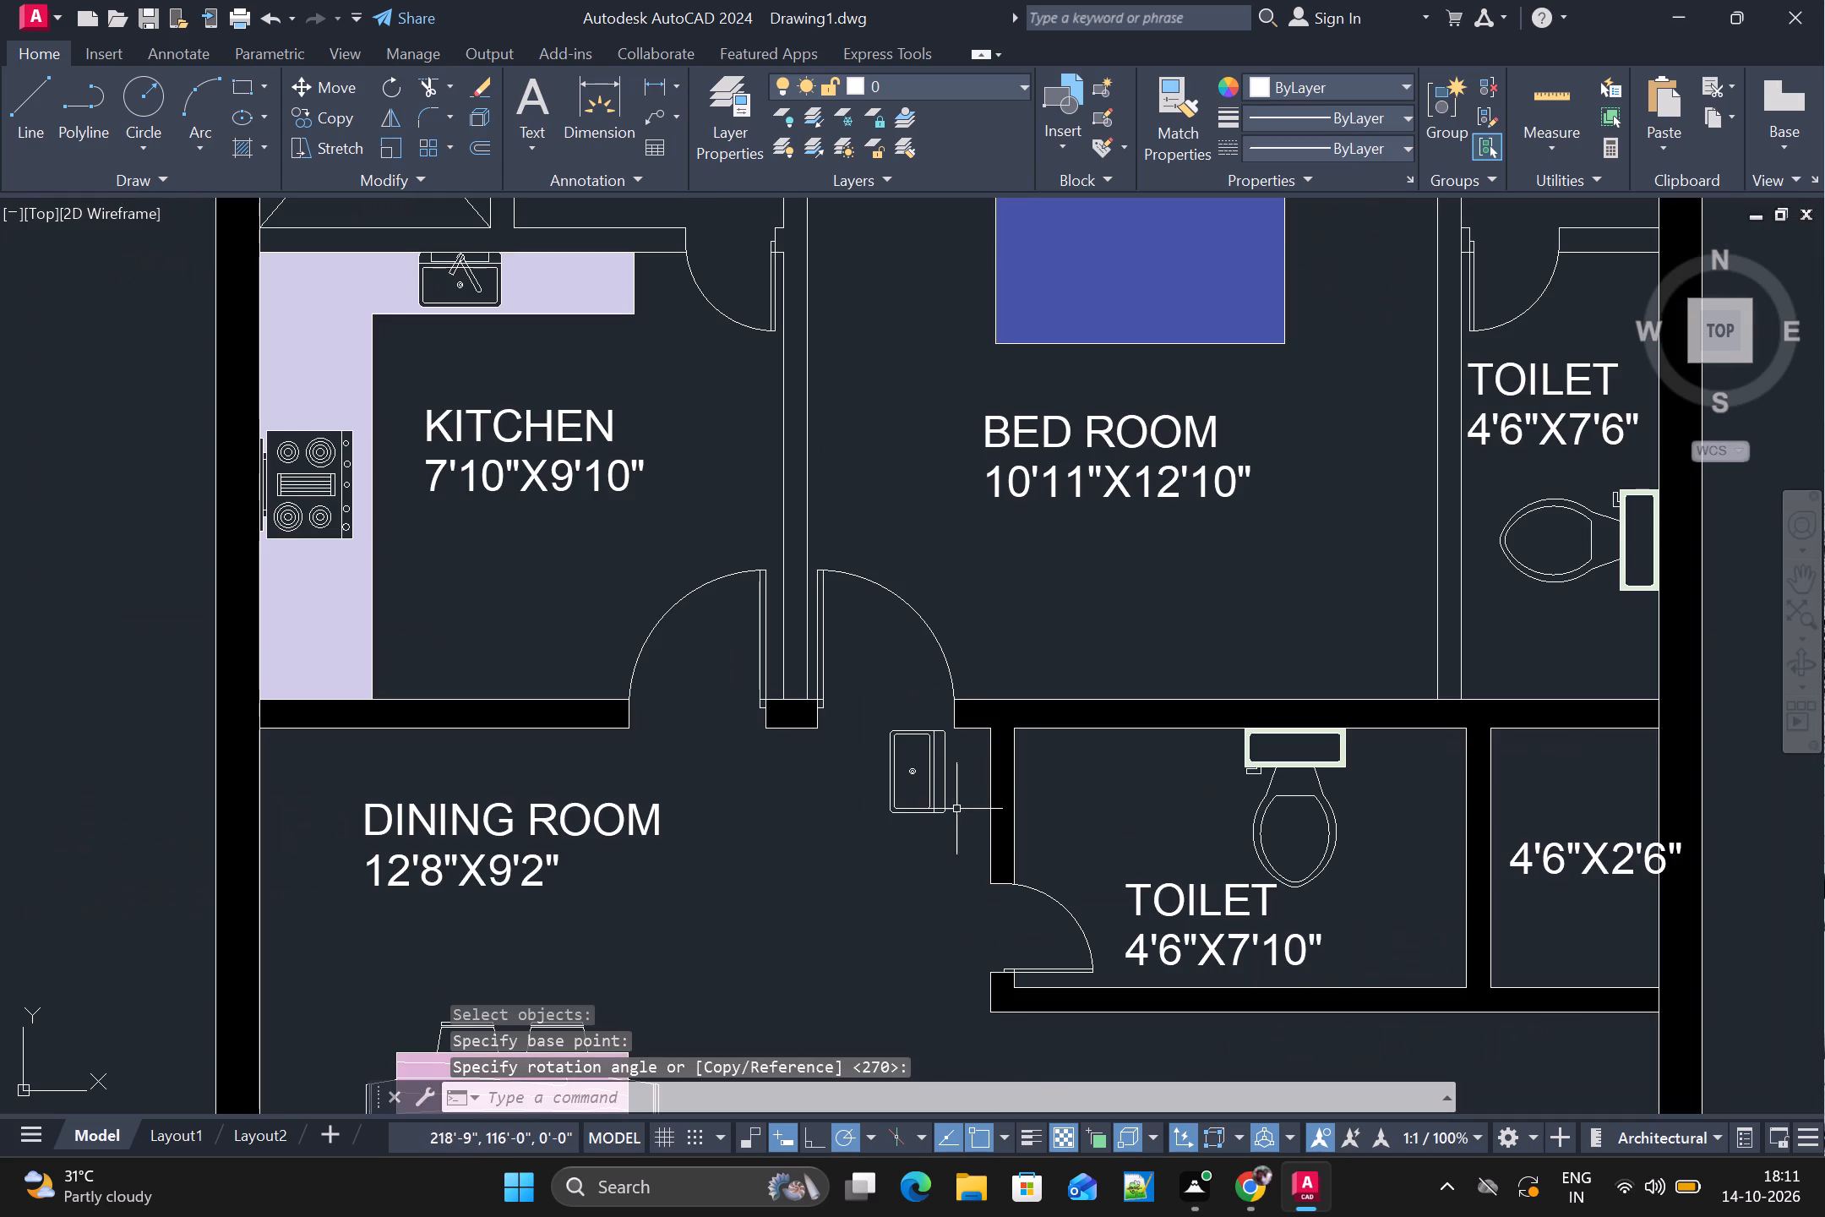
left_click(945, 779)
key("m")
key("space")
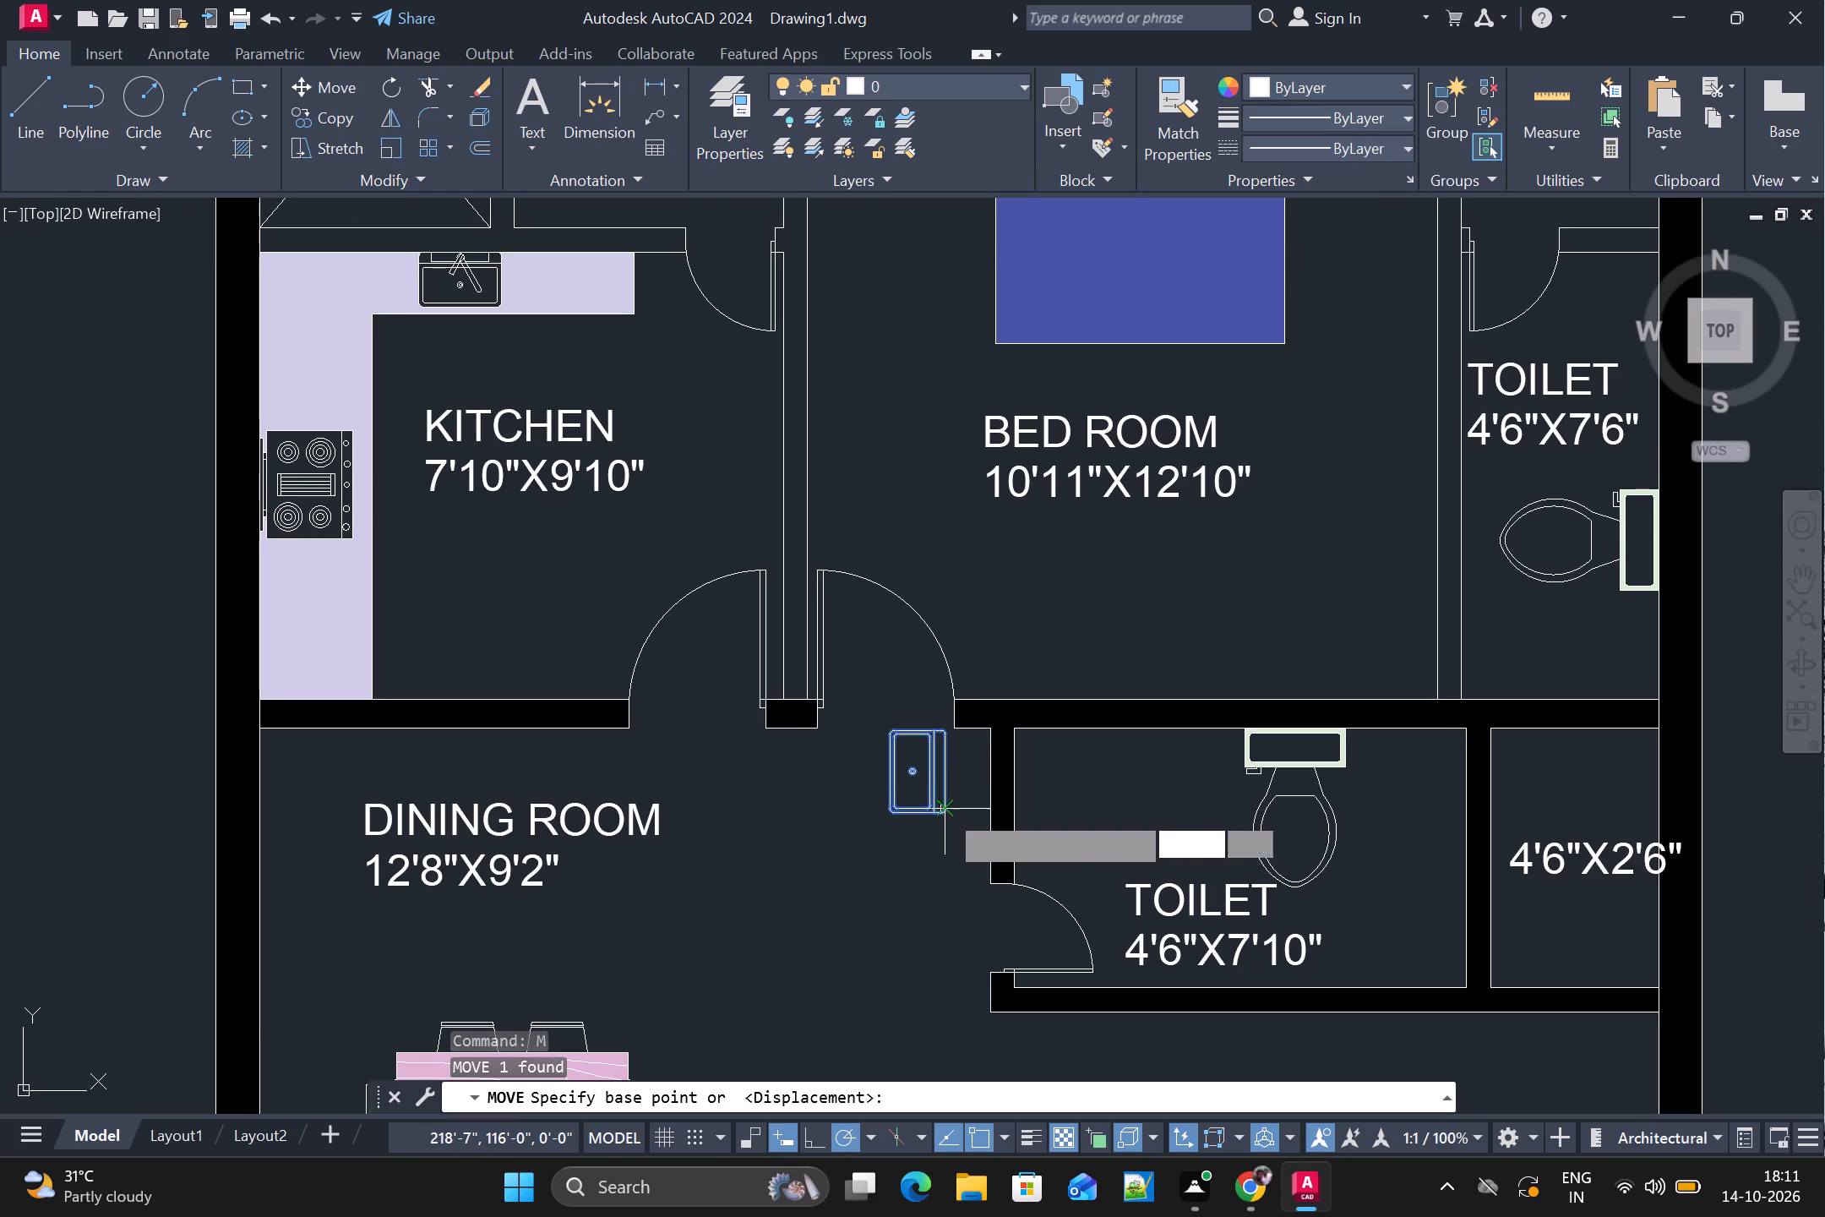
left_click(945, 775)
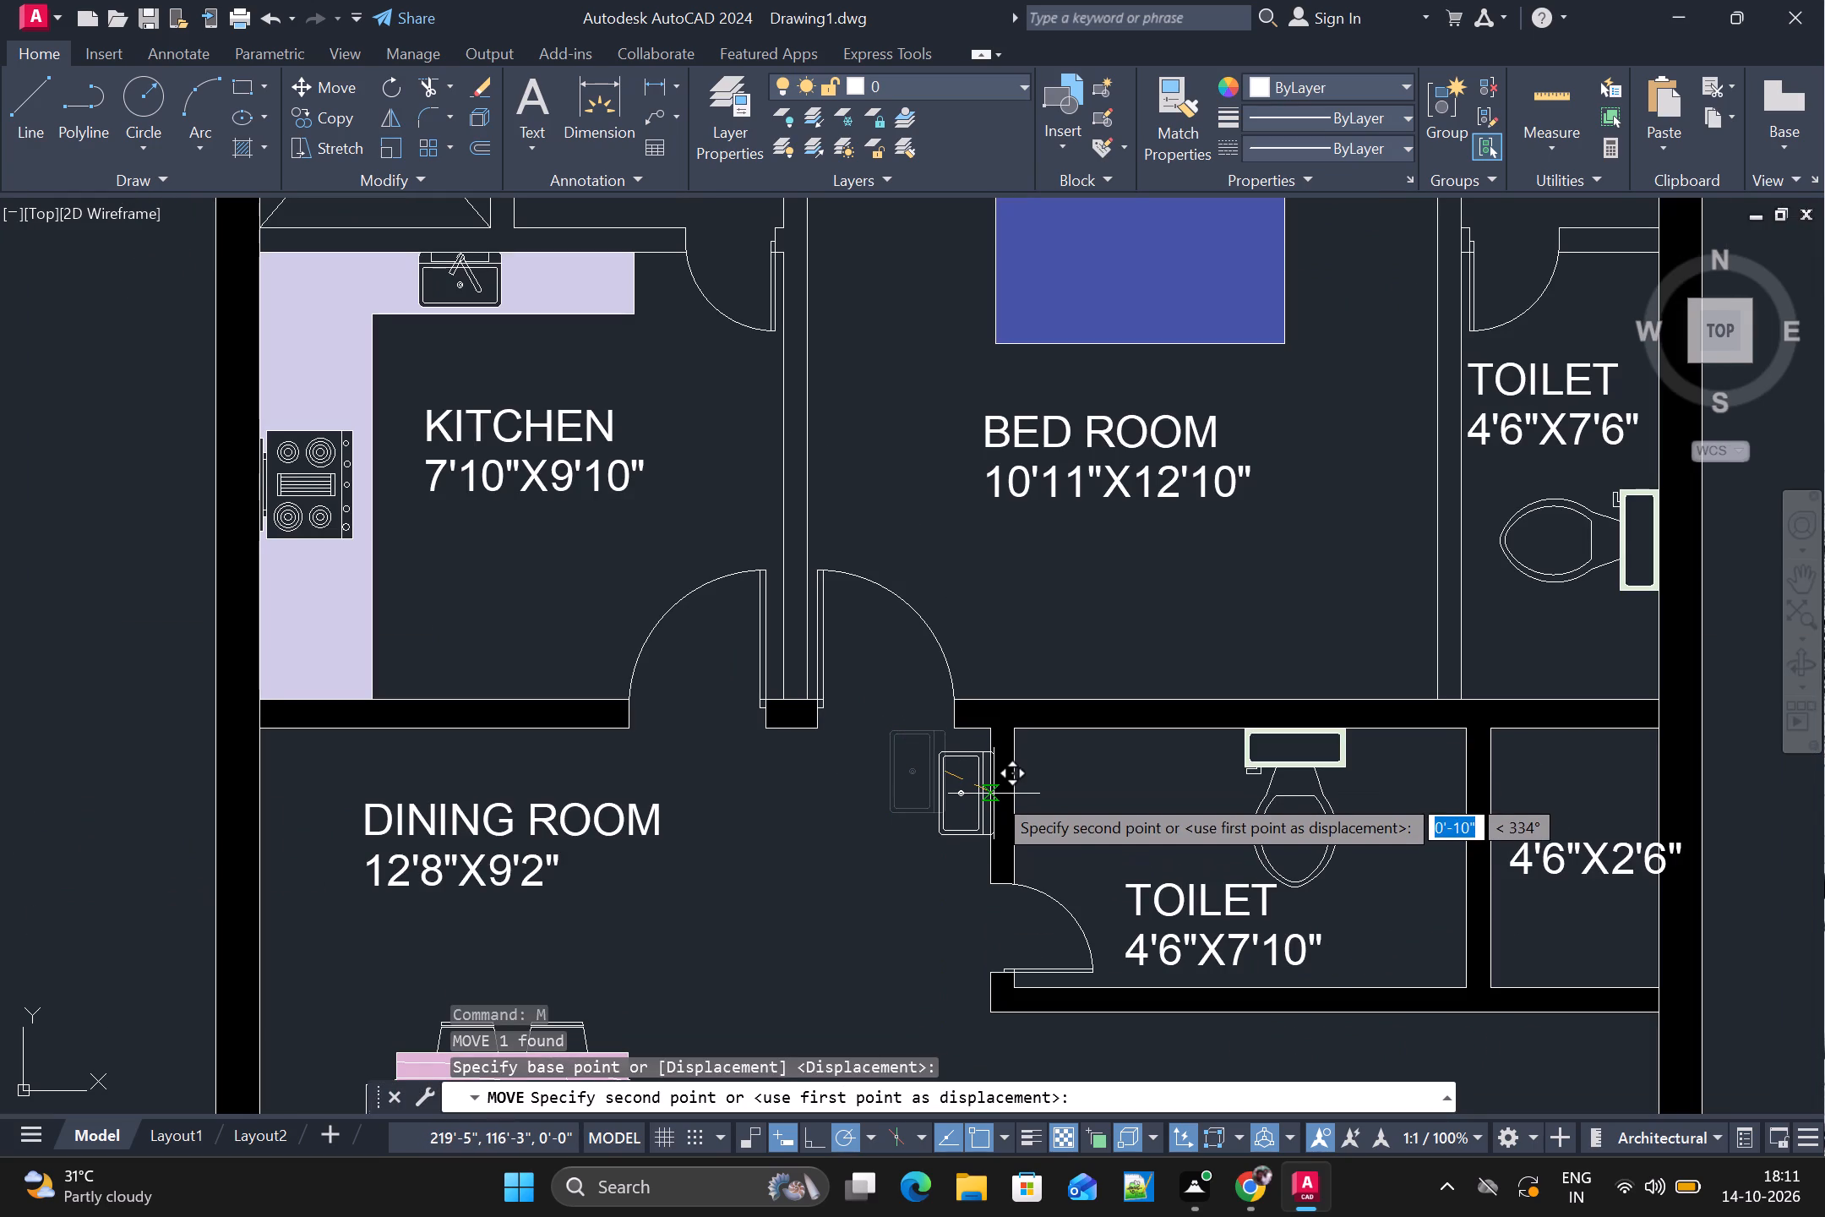
scroll(972, 796, "up", 2)
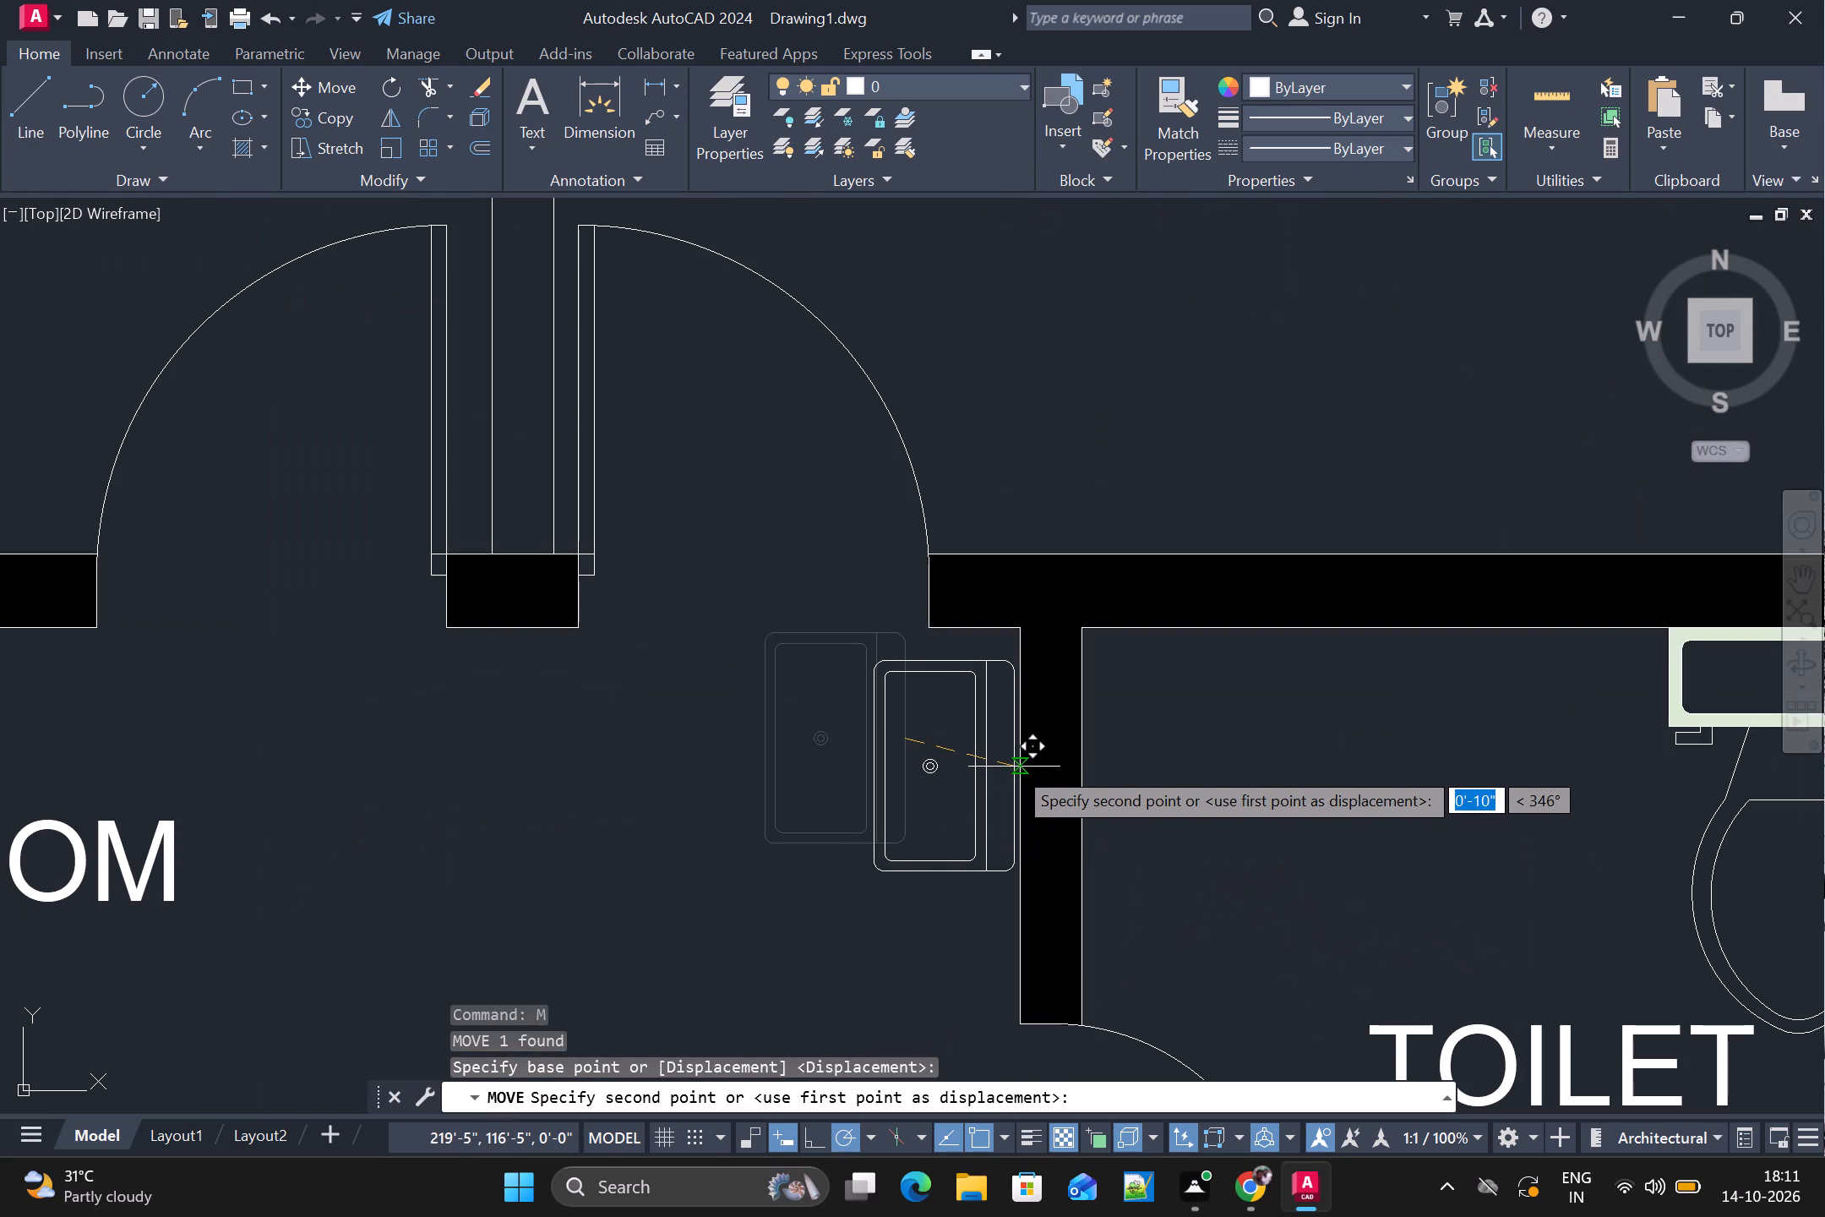
left_click(1018, 766)
Copy the kitchen sink's tap and bring the copy to the basin on the dining room side of the toilet wall.
scroll(1016, 799, "down", 2)
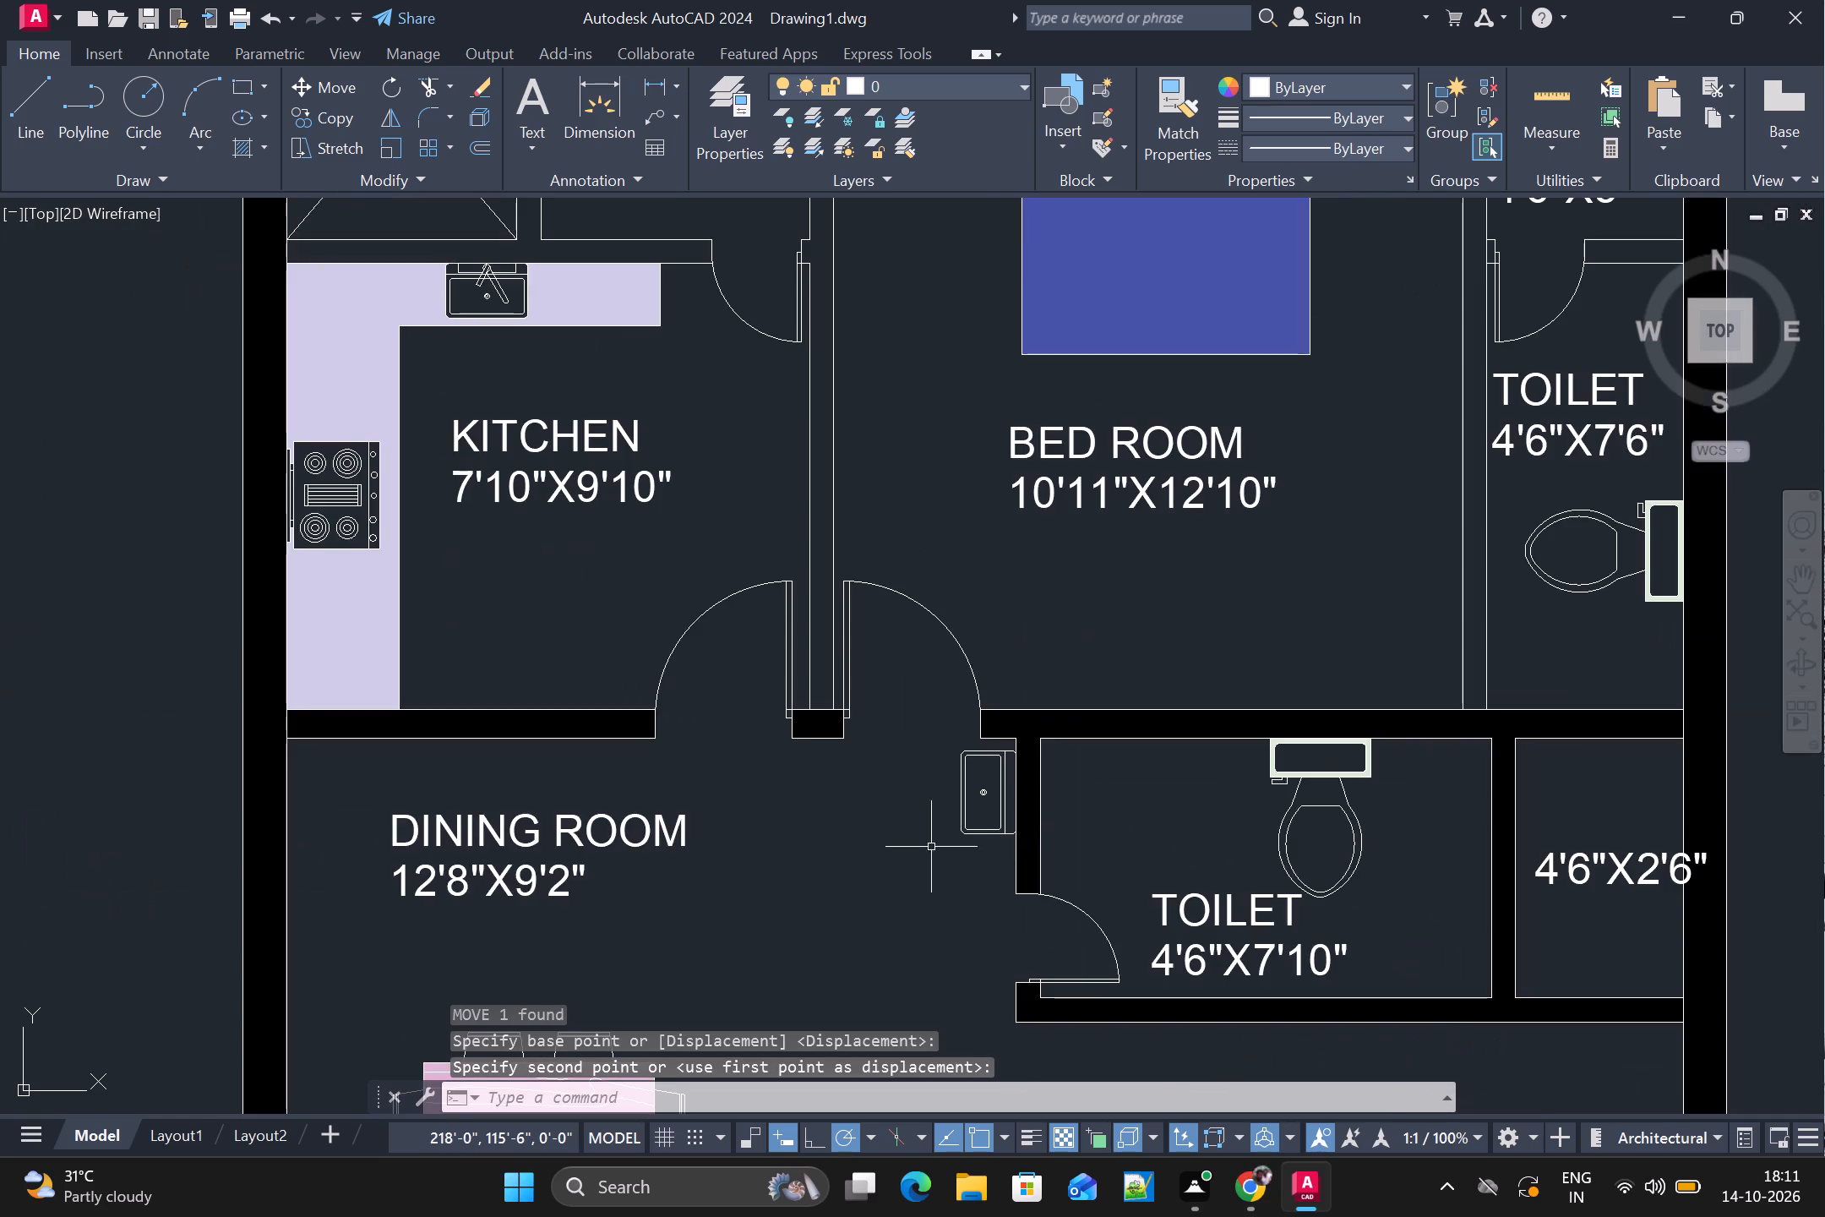
scroll(838, 764, "down", 1)
left_click(621, 453)
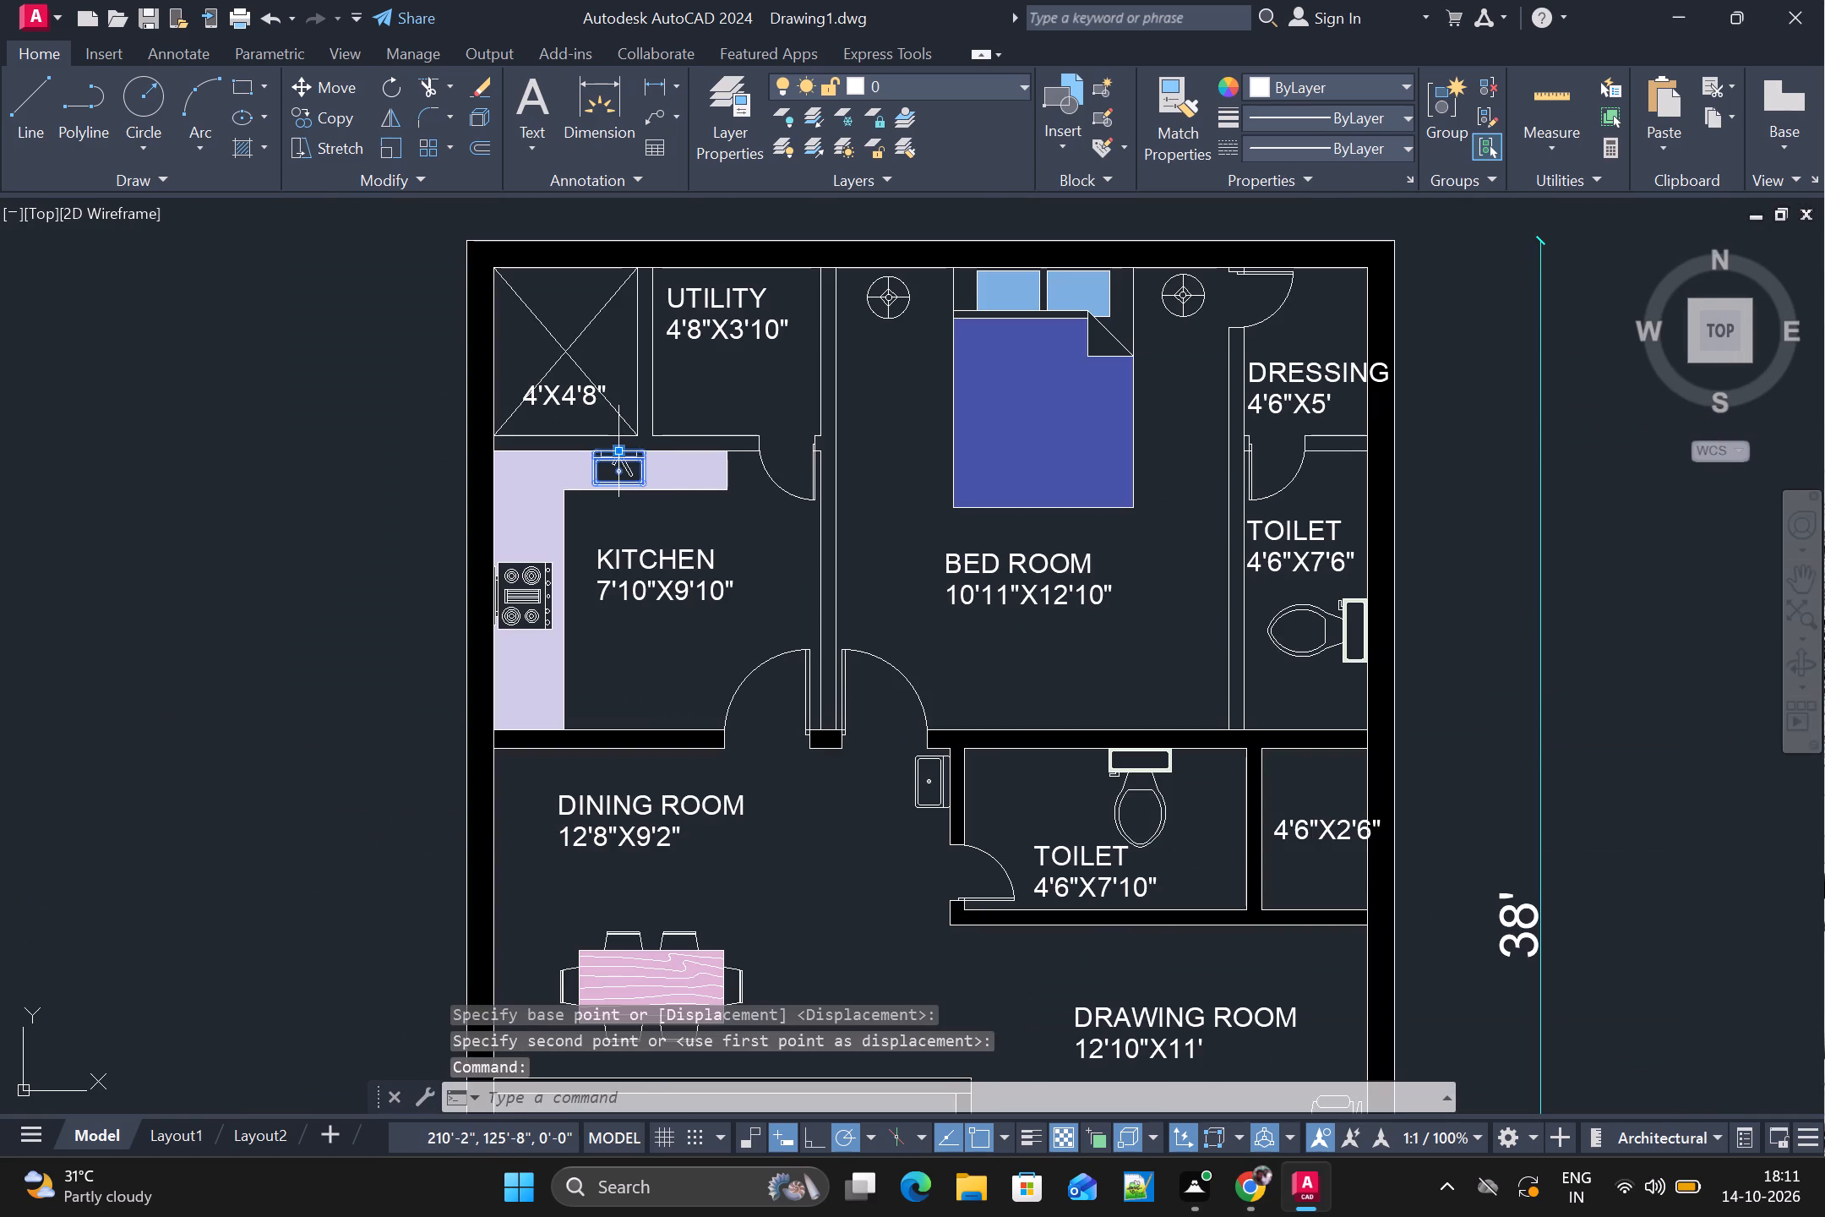
scroll(621, 453, "up", 2)
key("Escape")
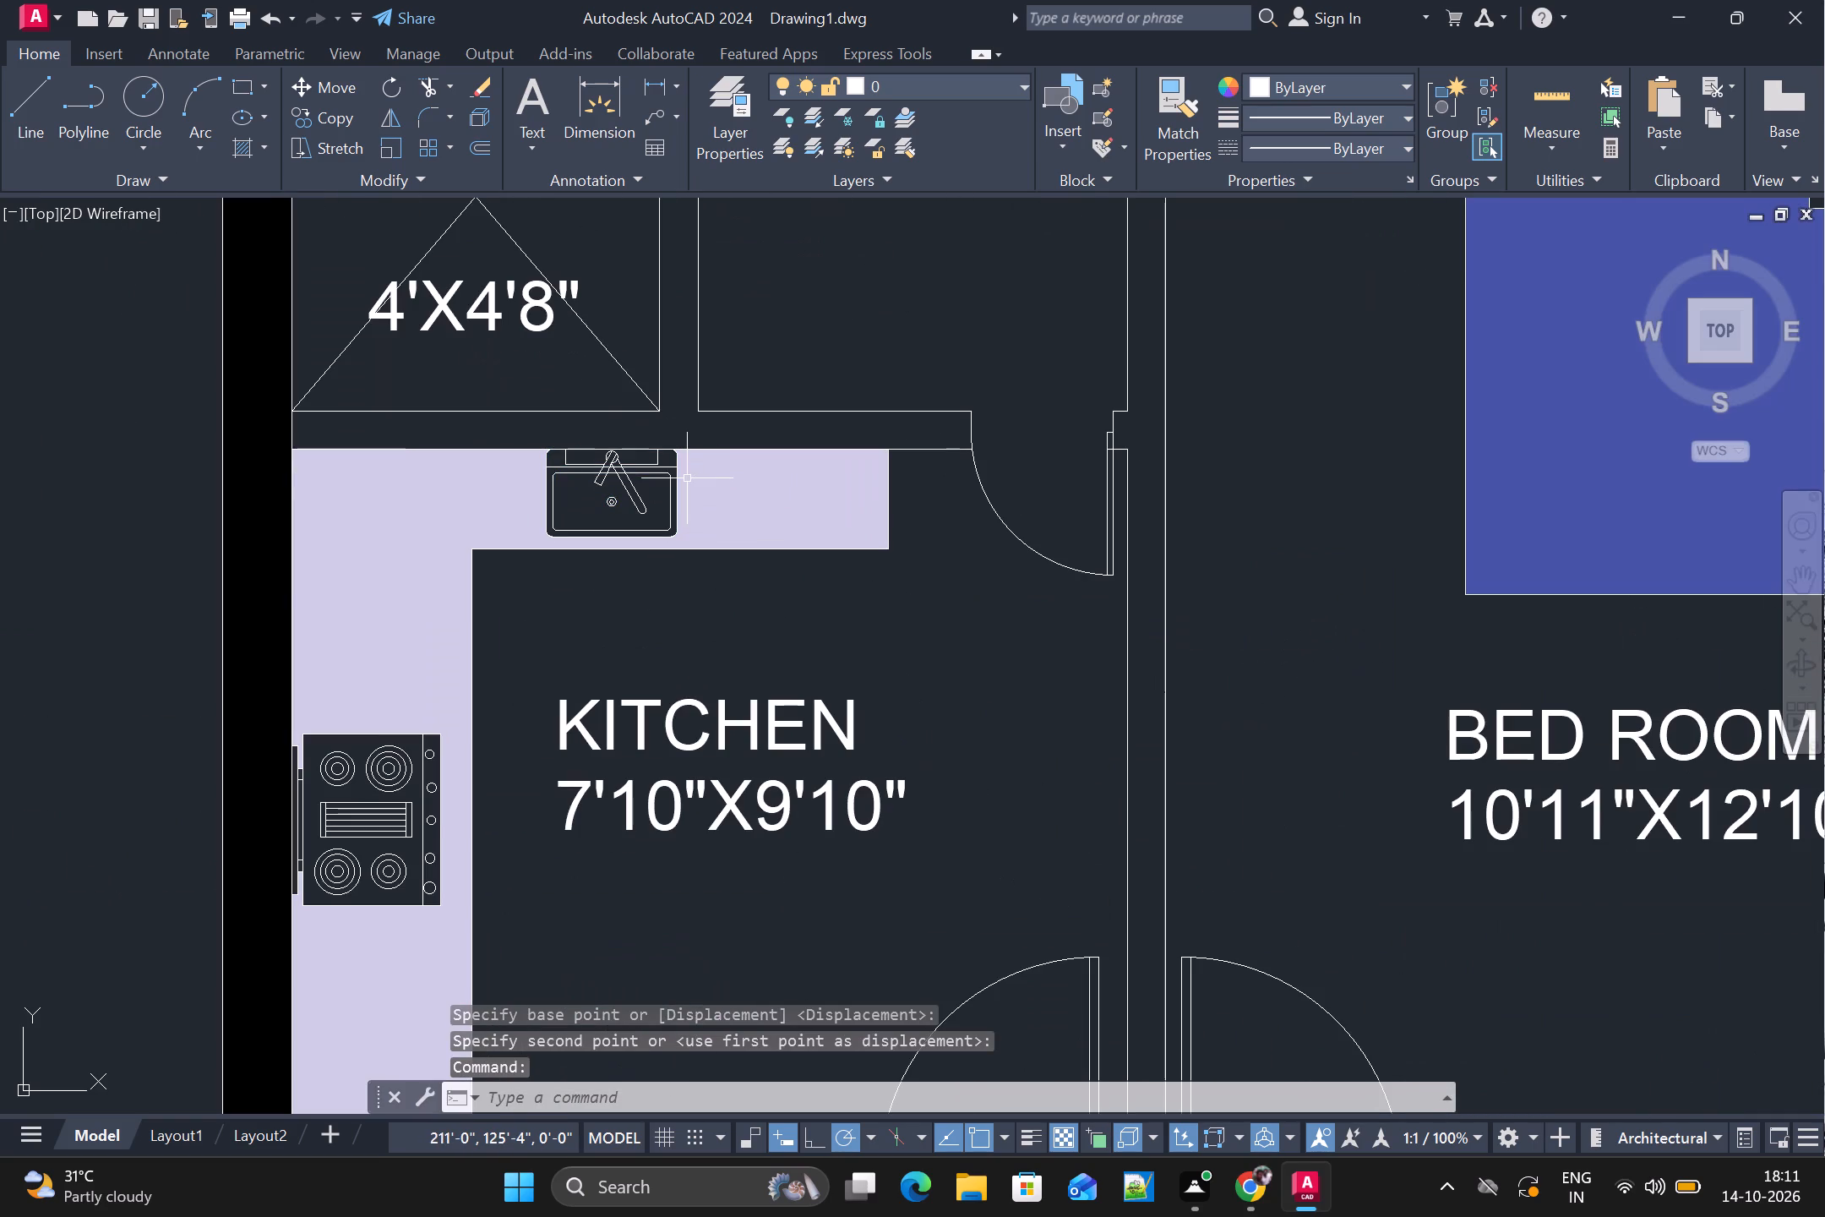
left_click(613, 461)
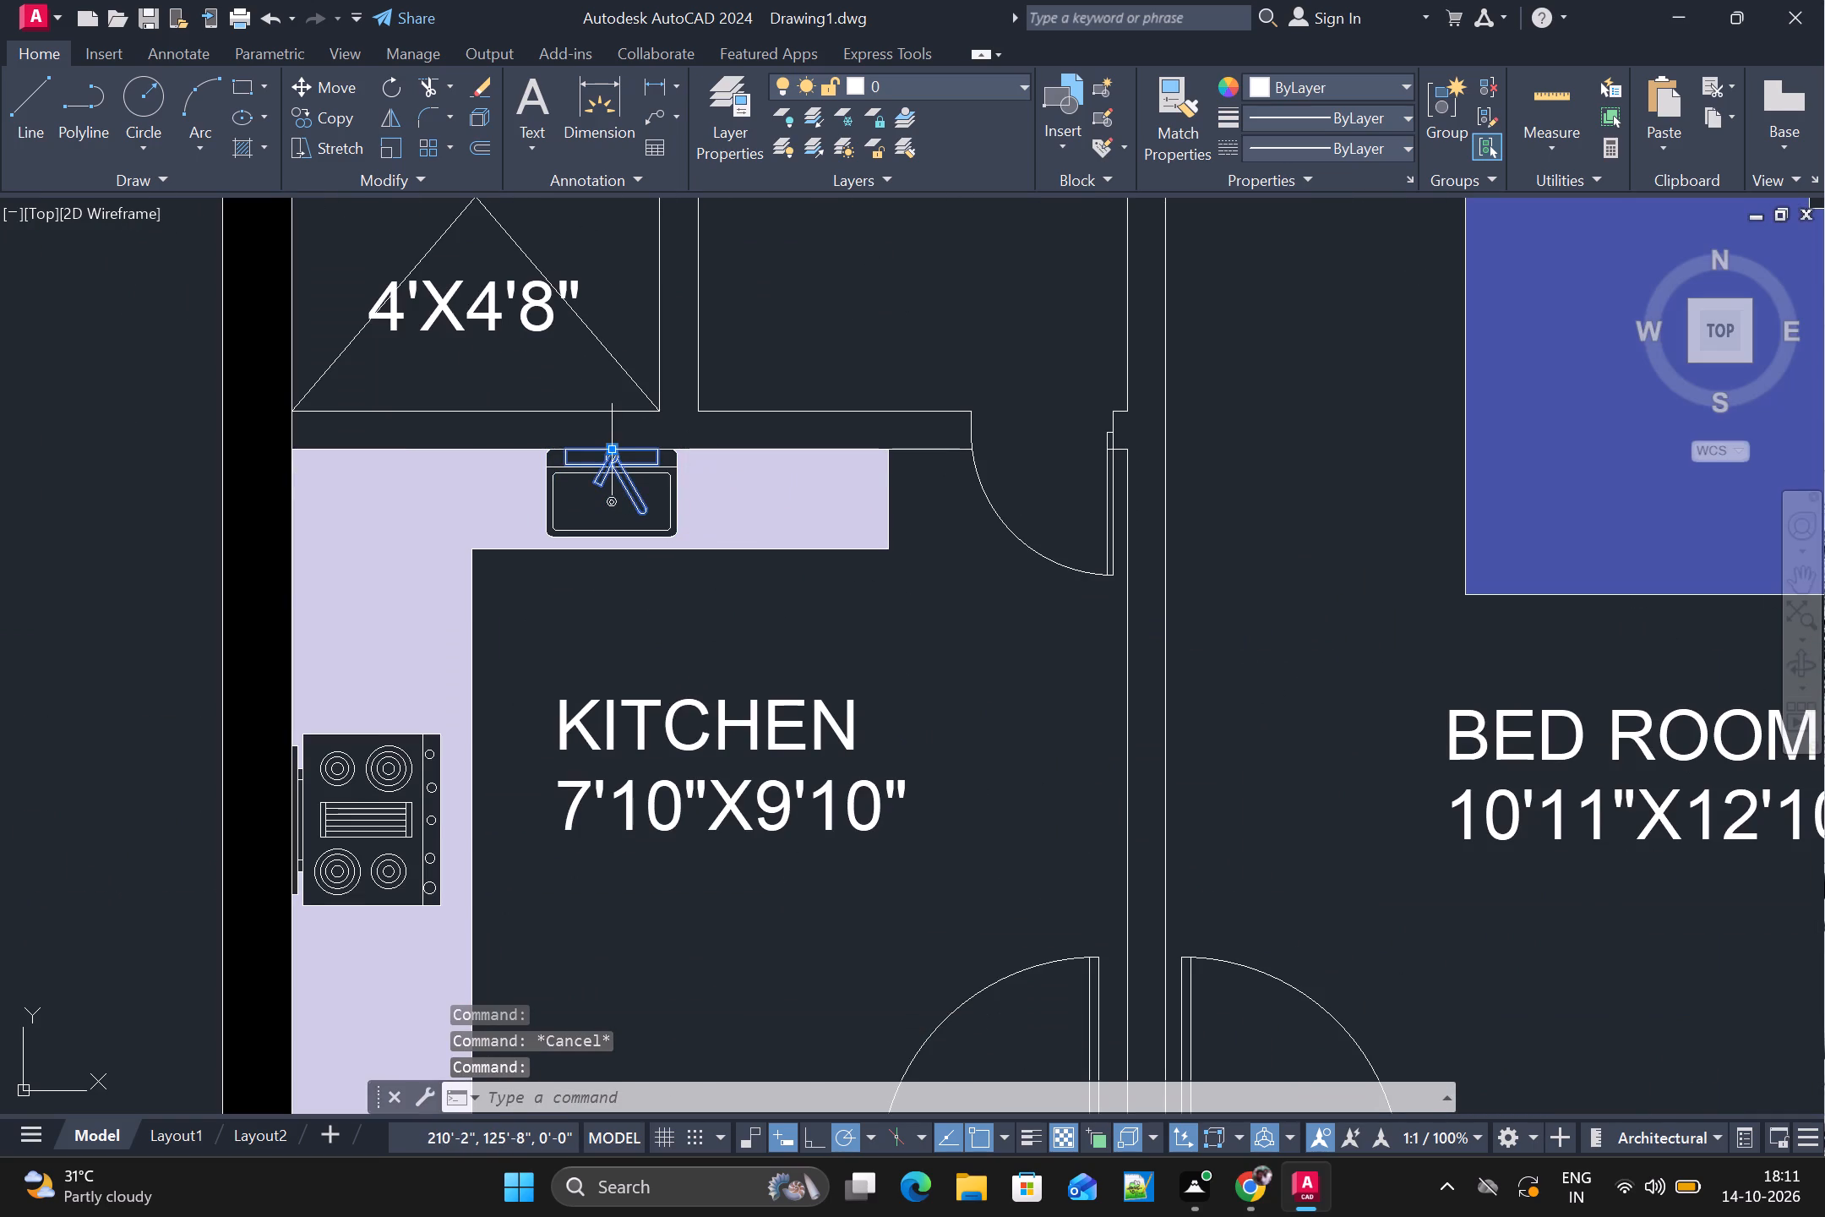
left_click(614, 451)
scroll(869, 738, "down", 2)
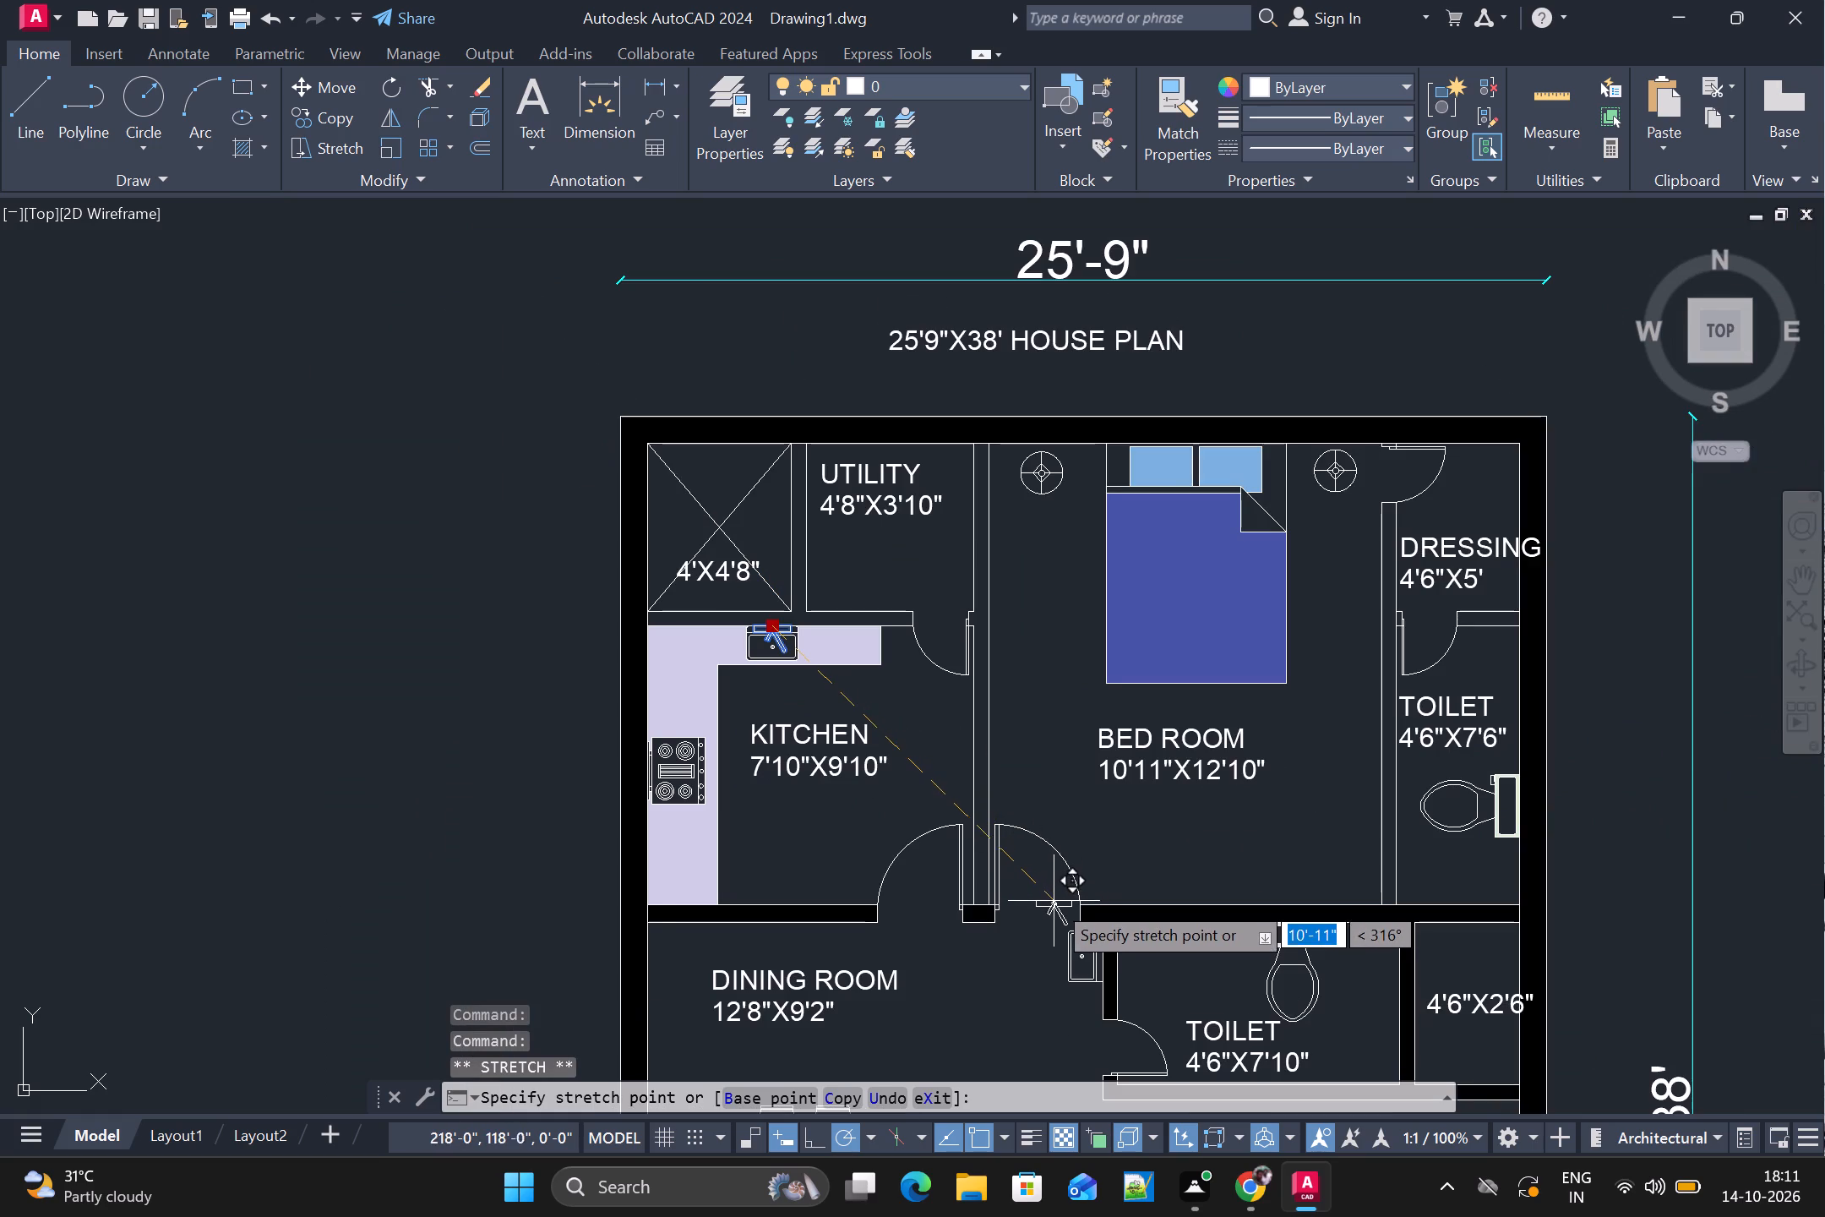
key("Escape")
key("ctrl+c")
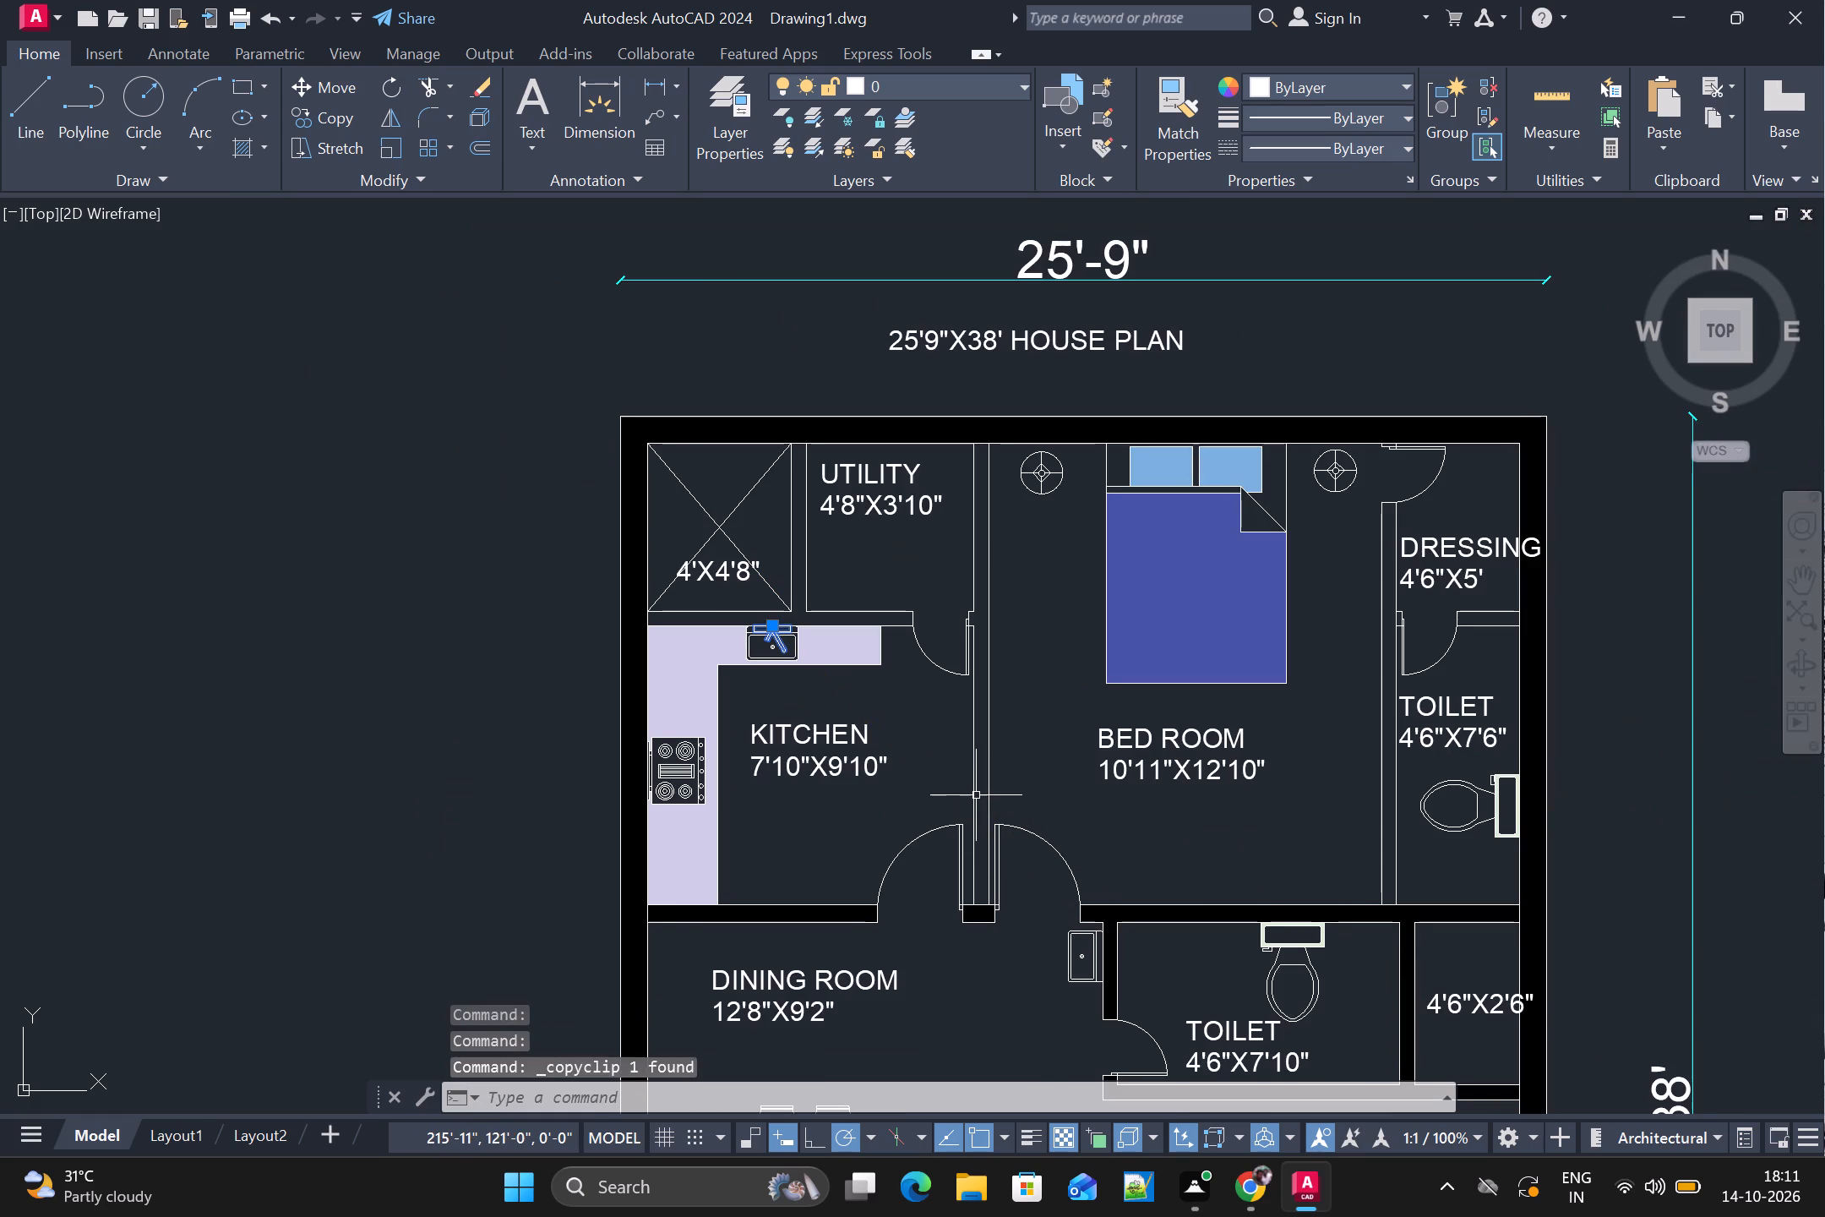
key("ctrl+v")
middle_click_drag(1066, 951, 1008, 861)
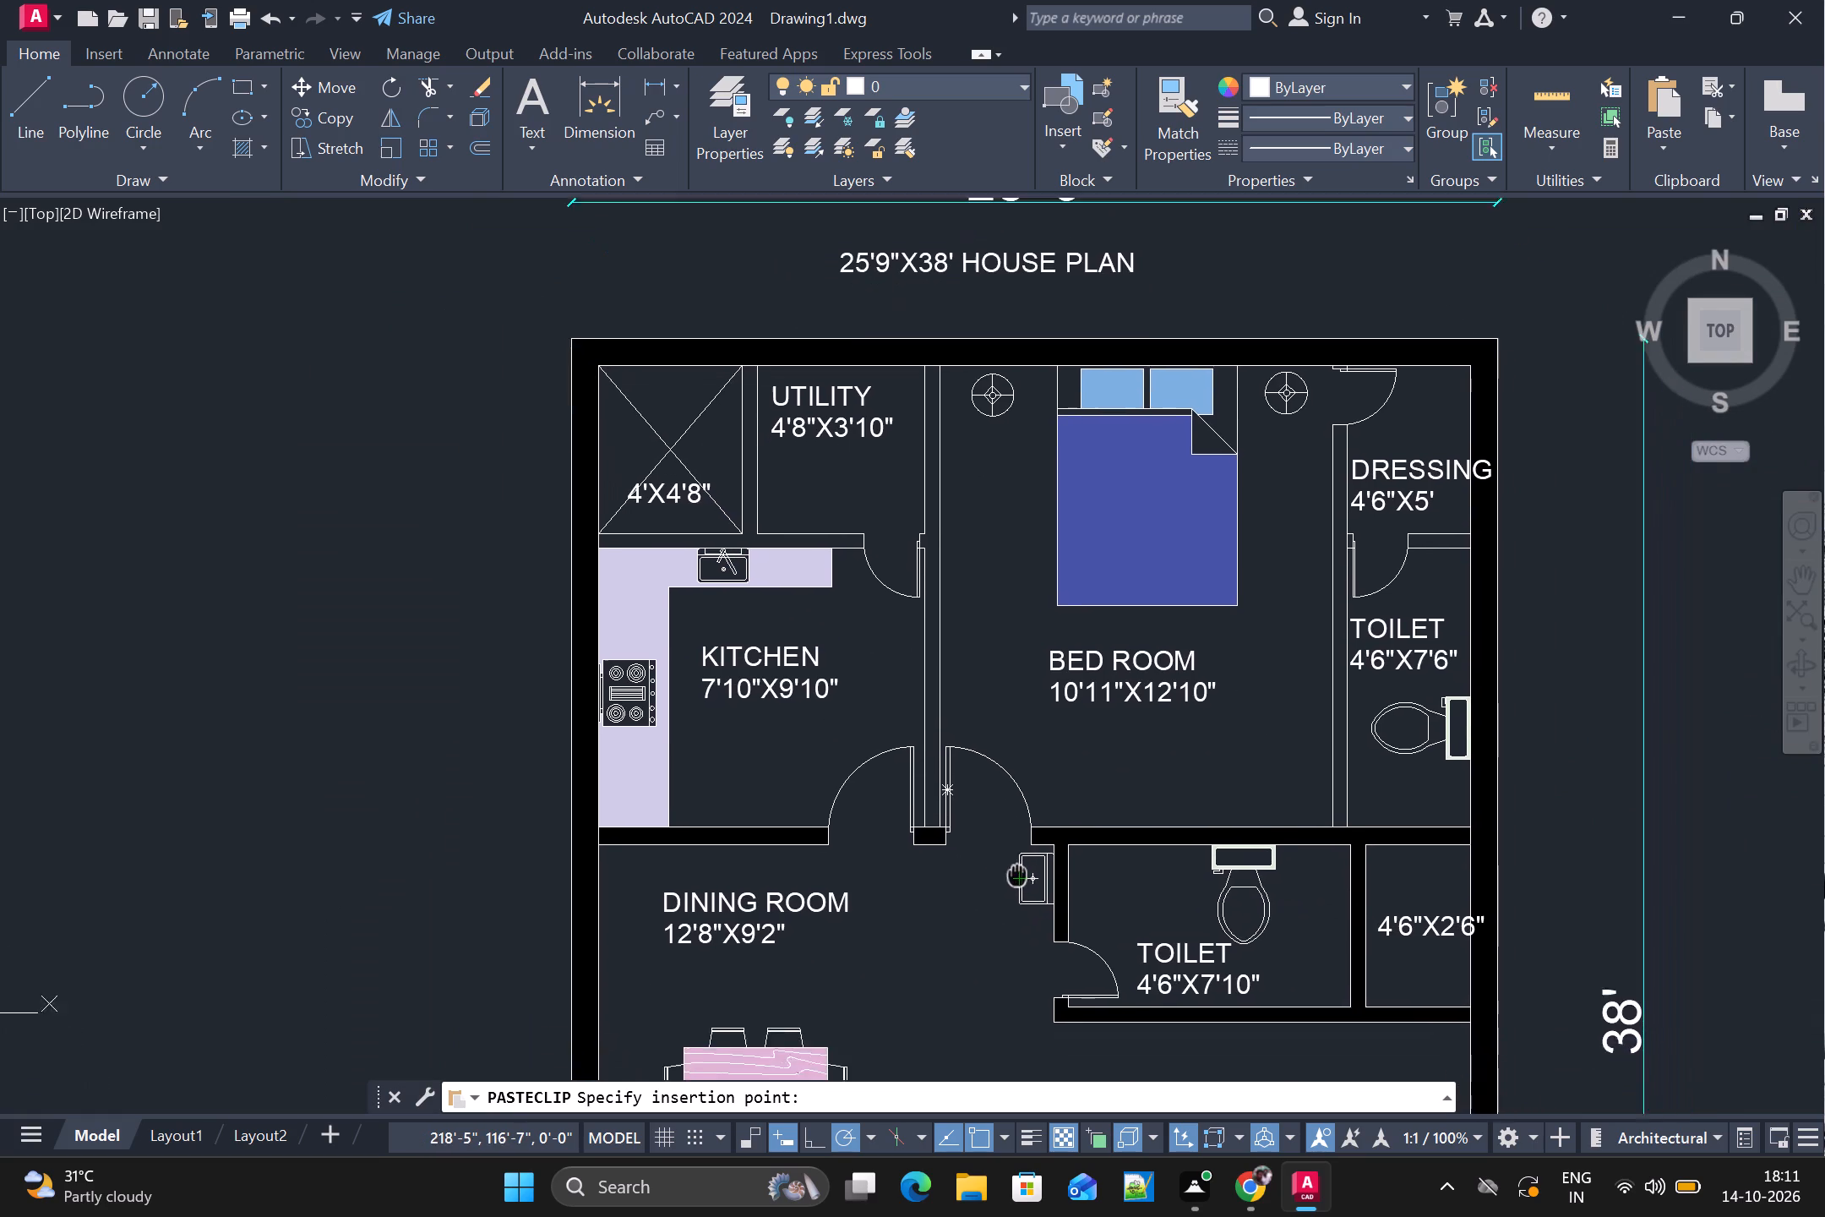
middle_click_drag(1008, 861, 989, 832)
scroll(1027, 863, "up", 3)
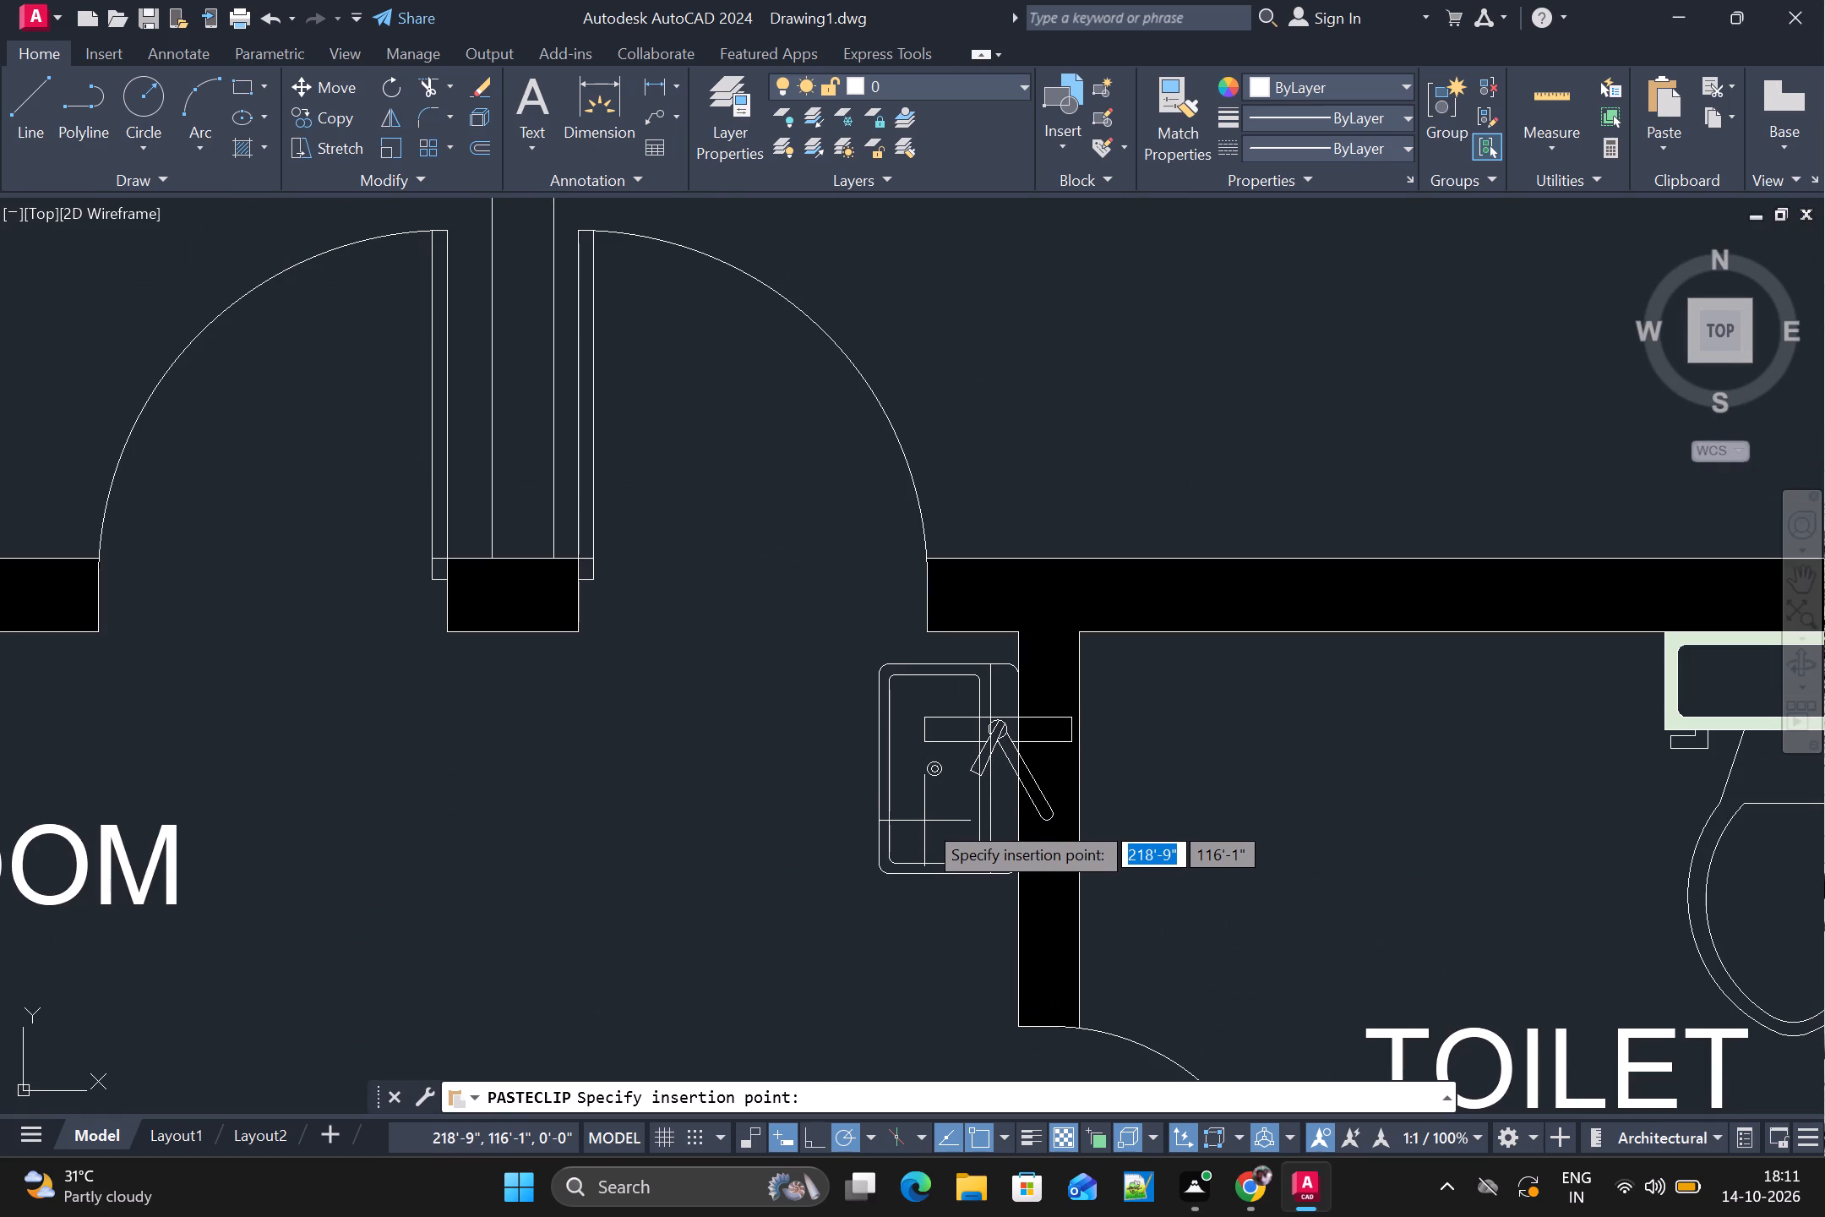
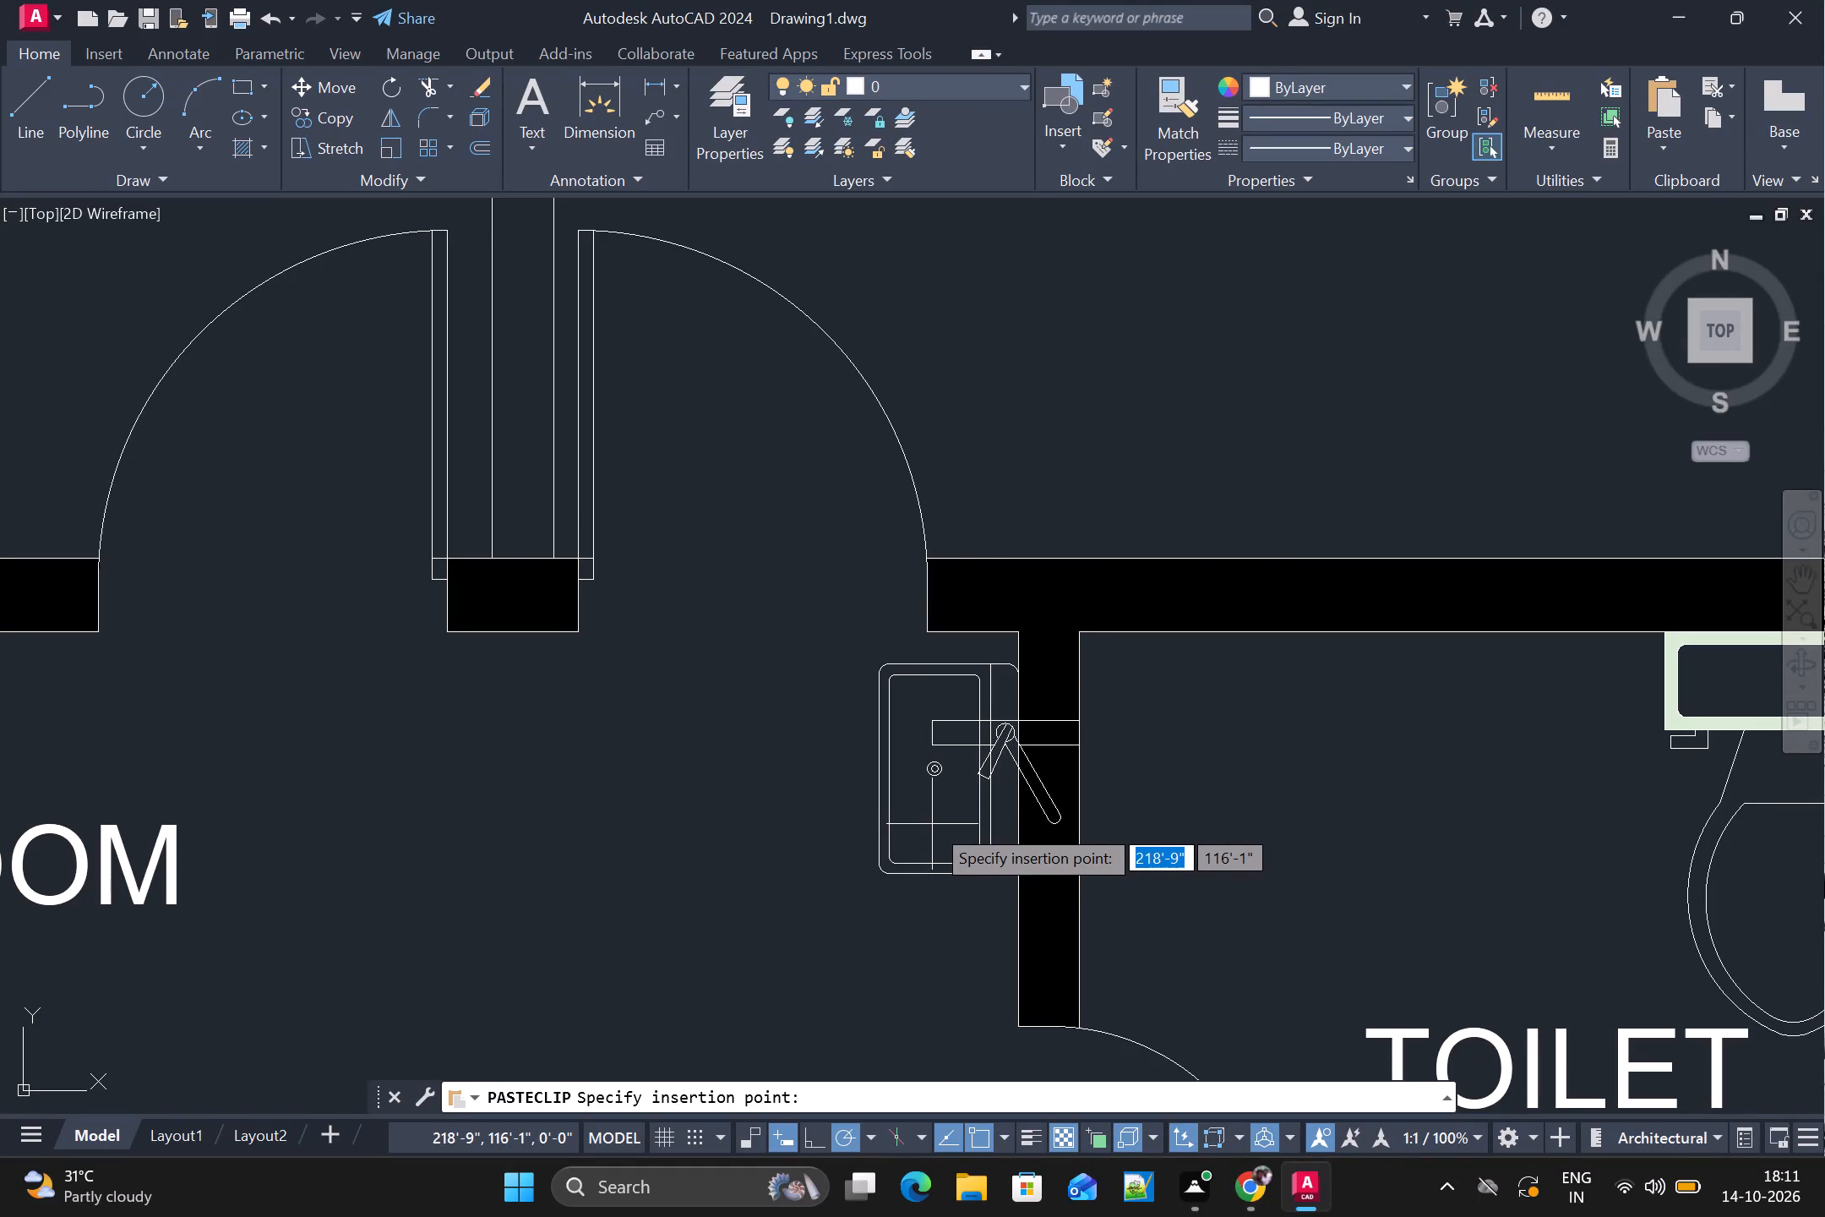
Place the pasted single-handle faucet block across the wall beside the dining room washbasin.
scroll(932, 824, "up", 1)
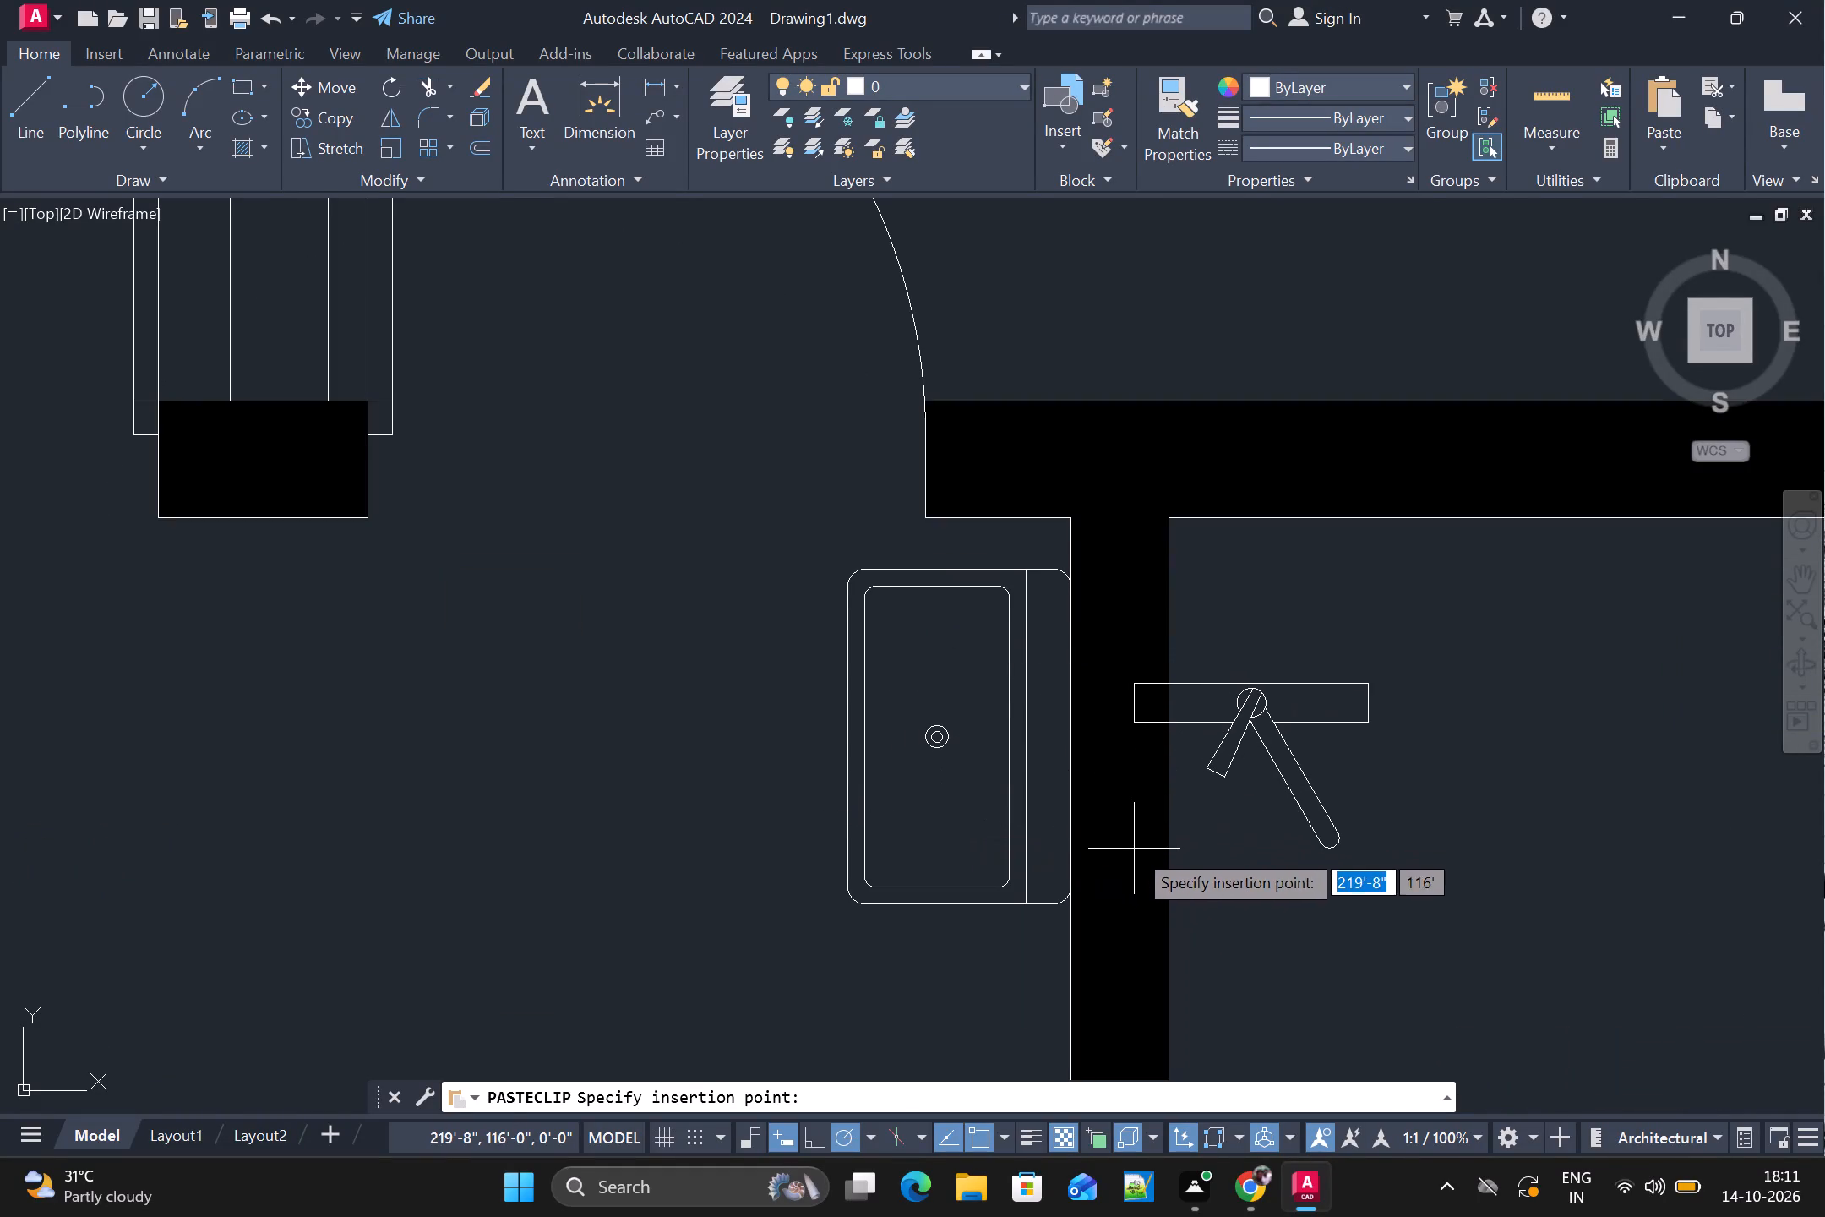
left_click(1134, 849)
key("Escape")
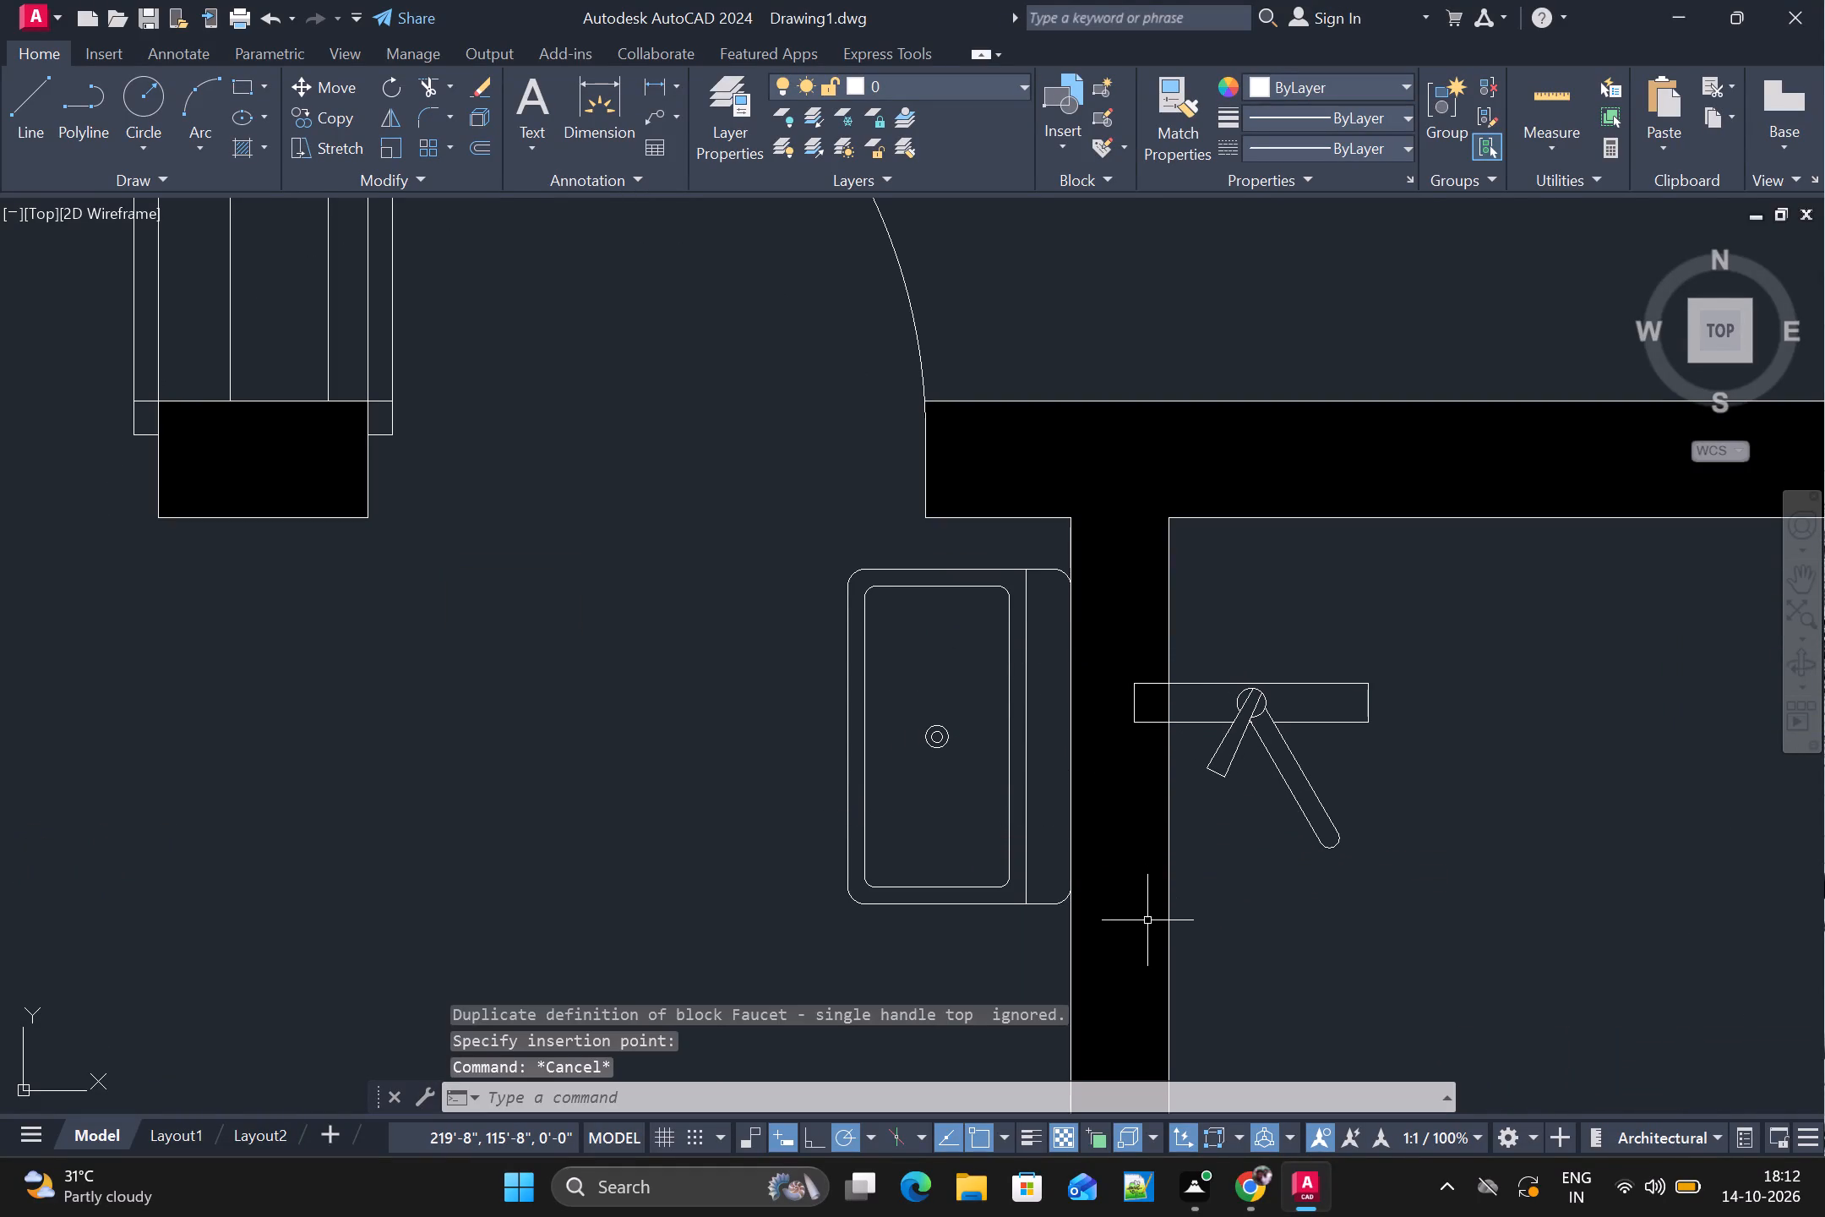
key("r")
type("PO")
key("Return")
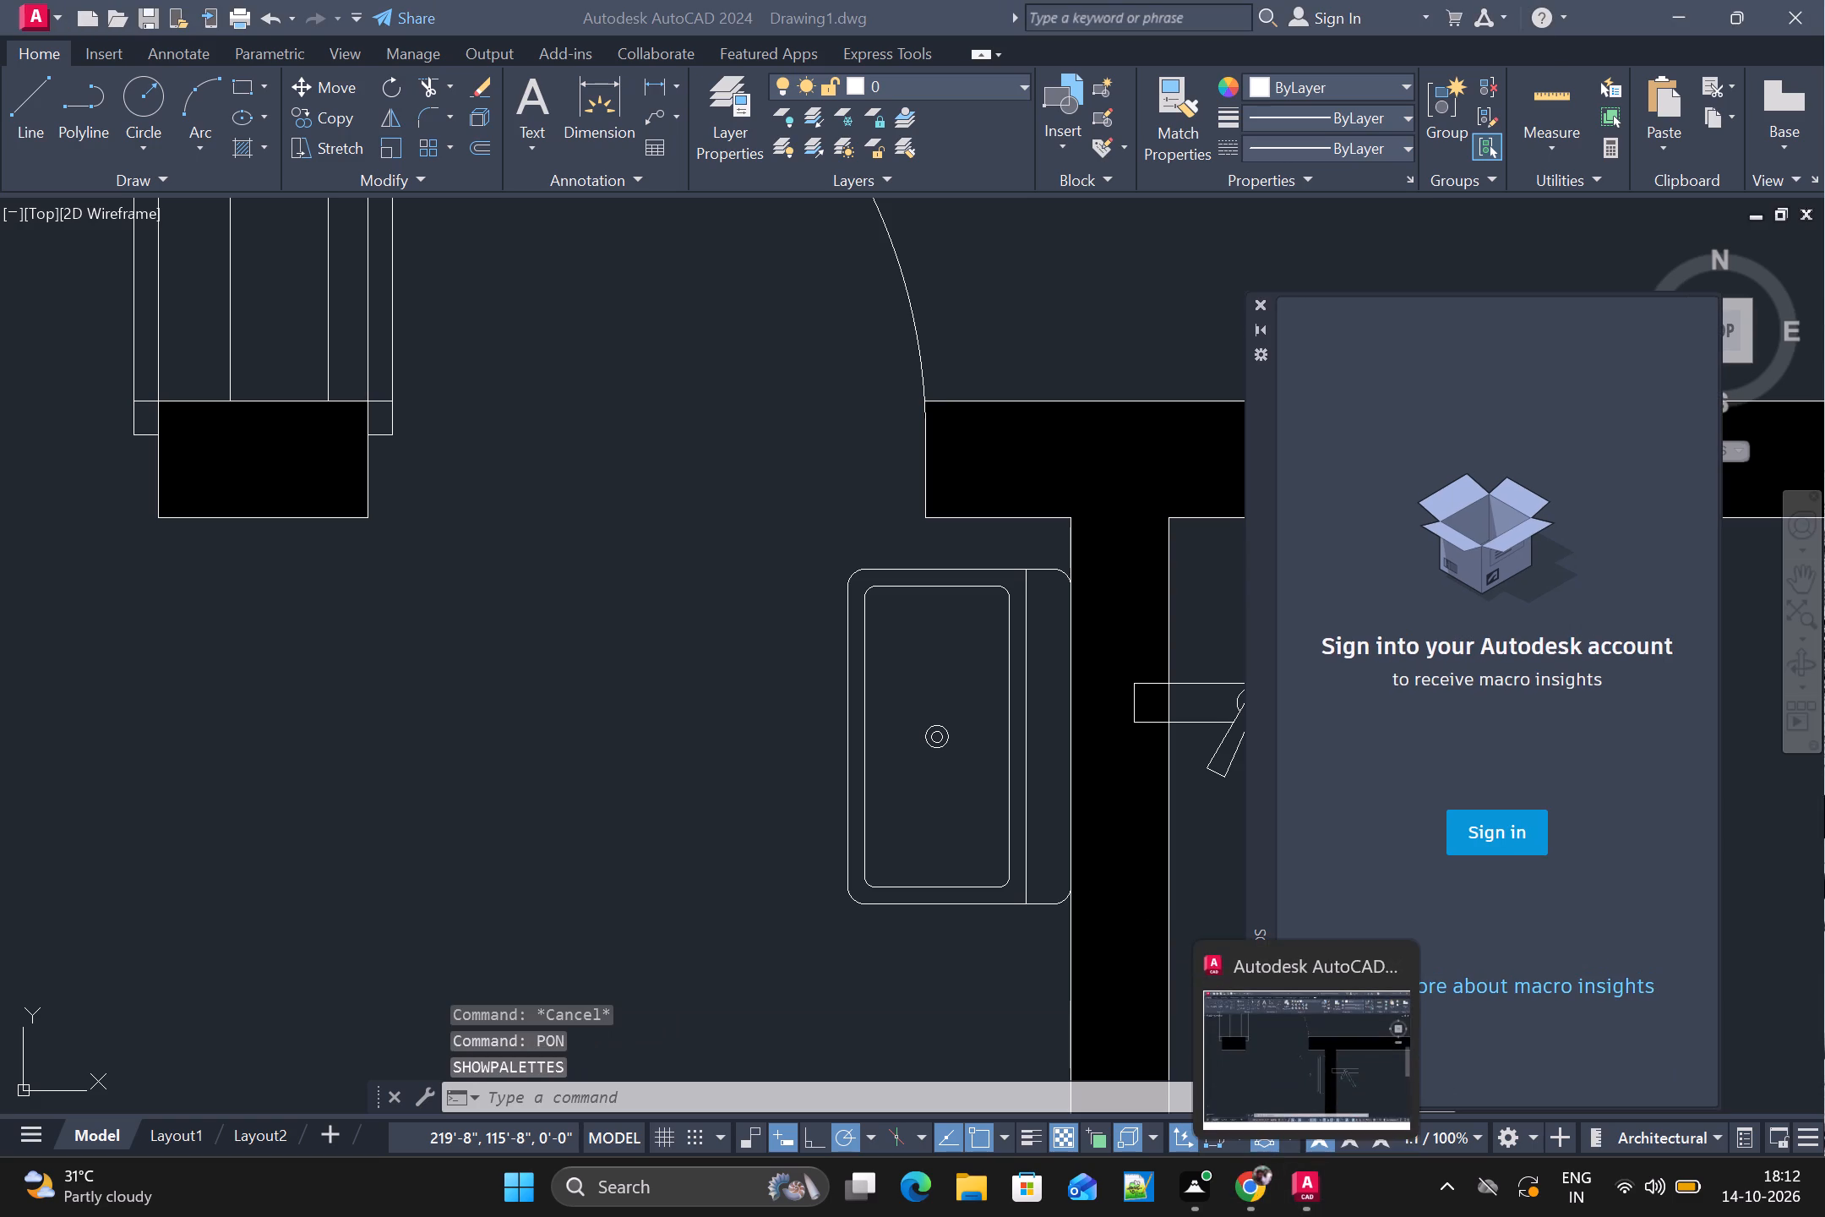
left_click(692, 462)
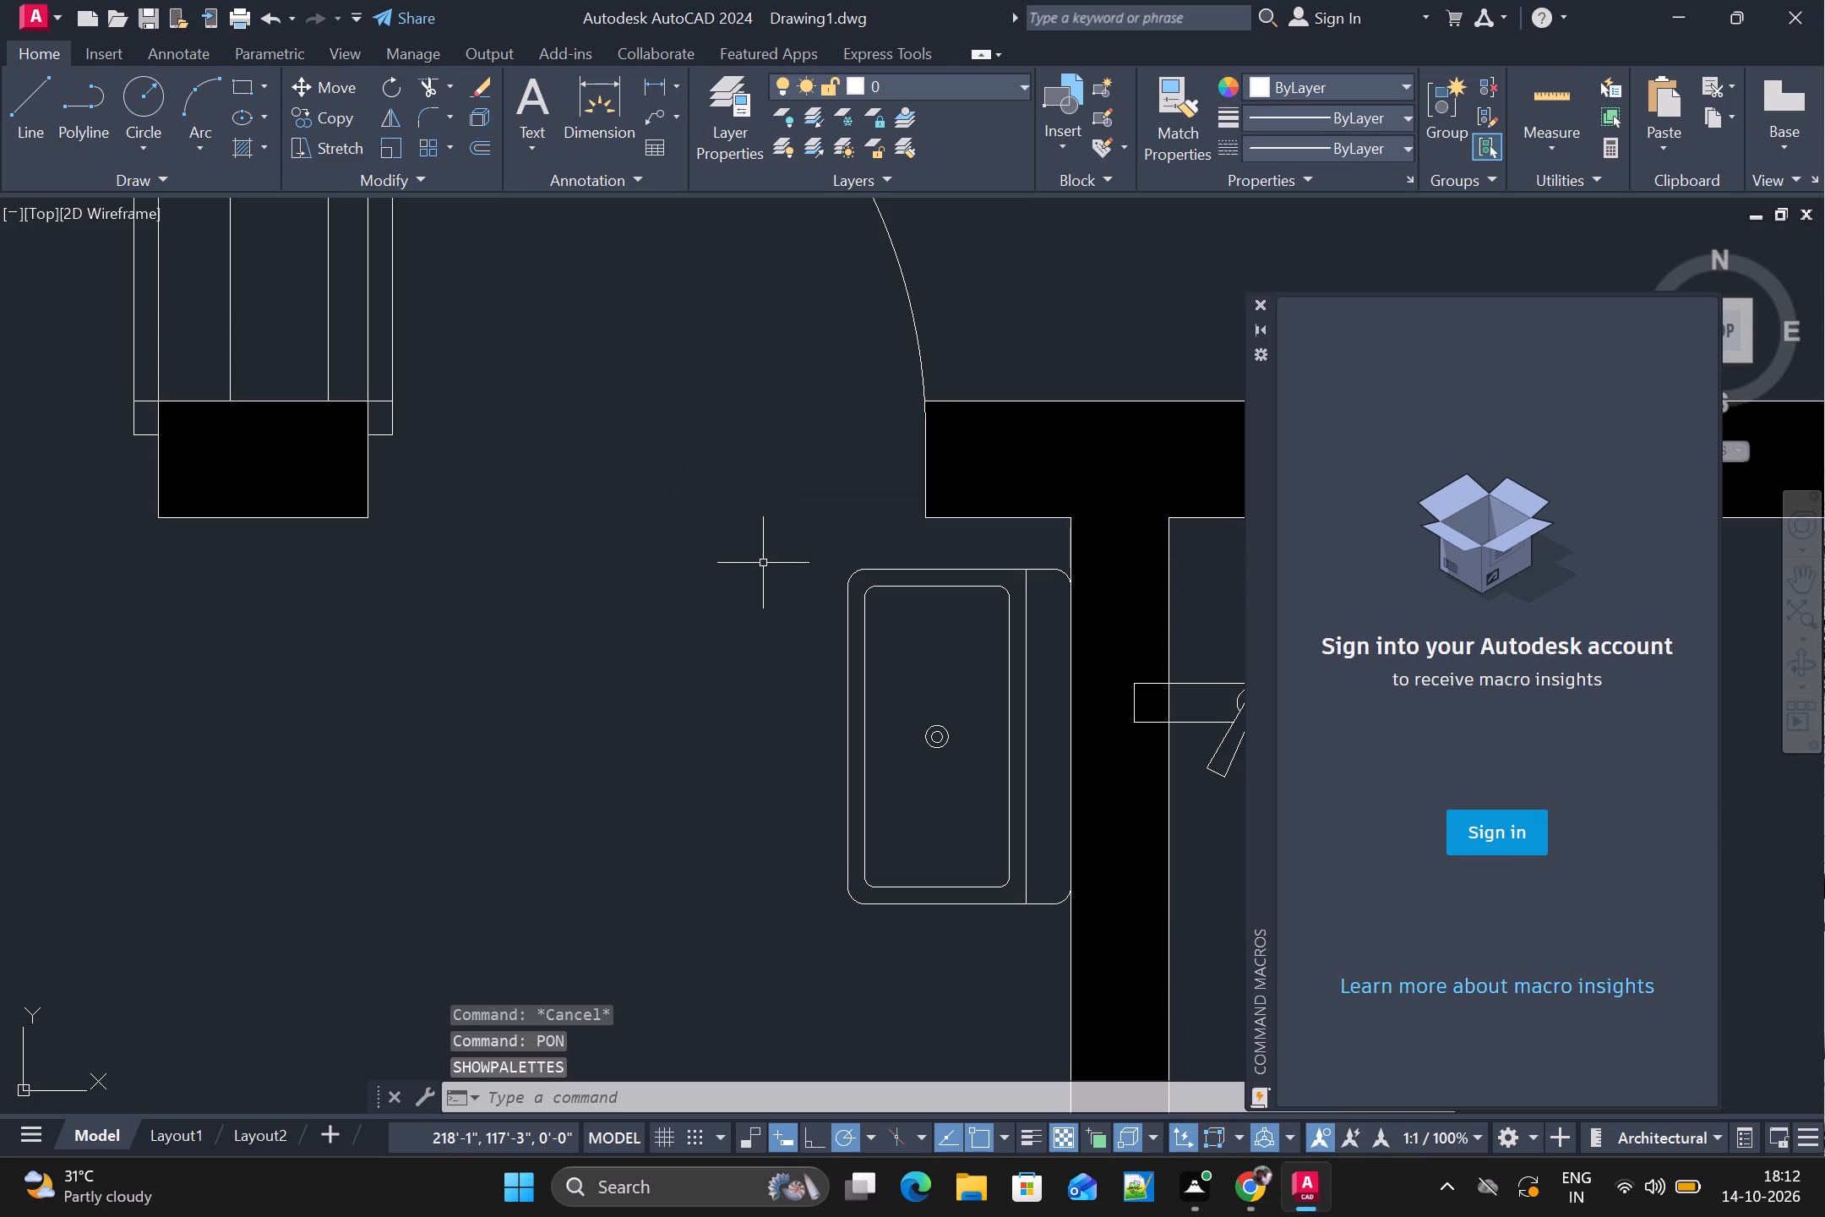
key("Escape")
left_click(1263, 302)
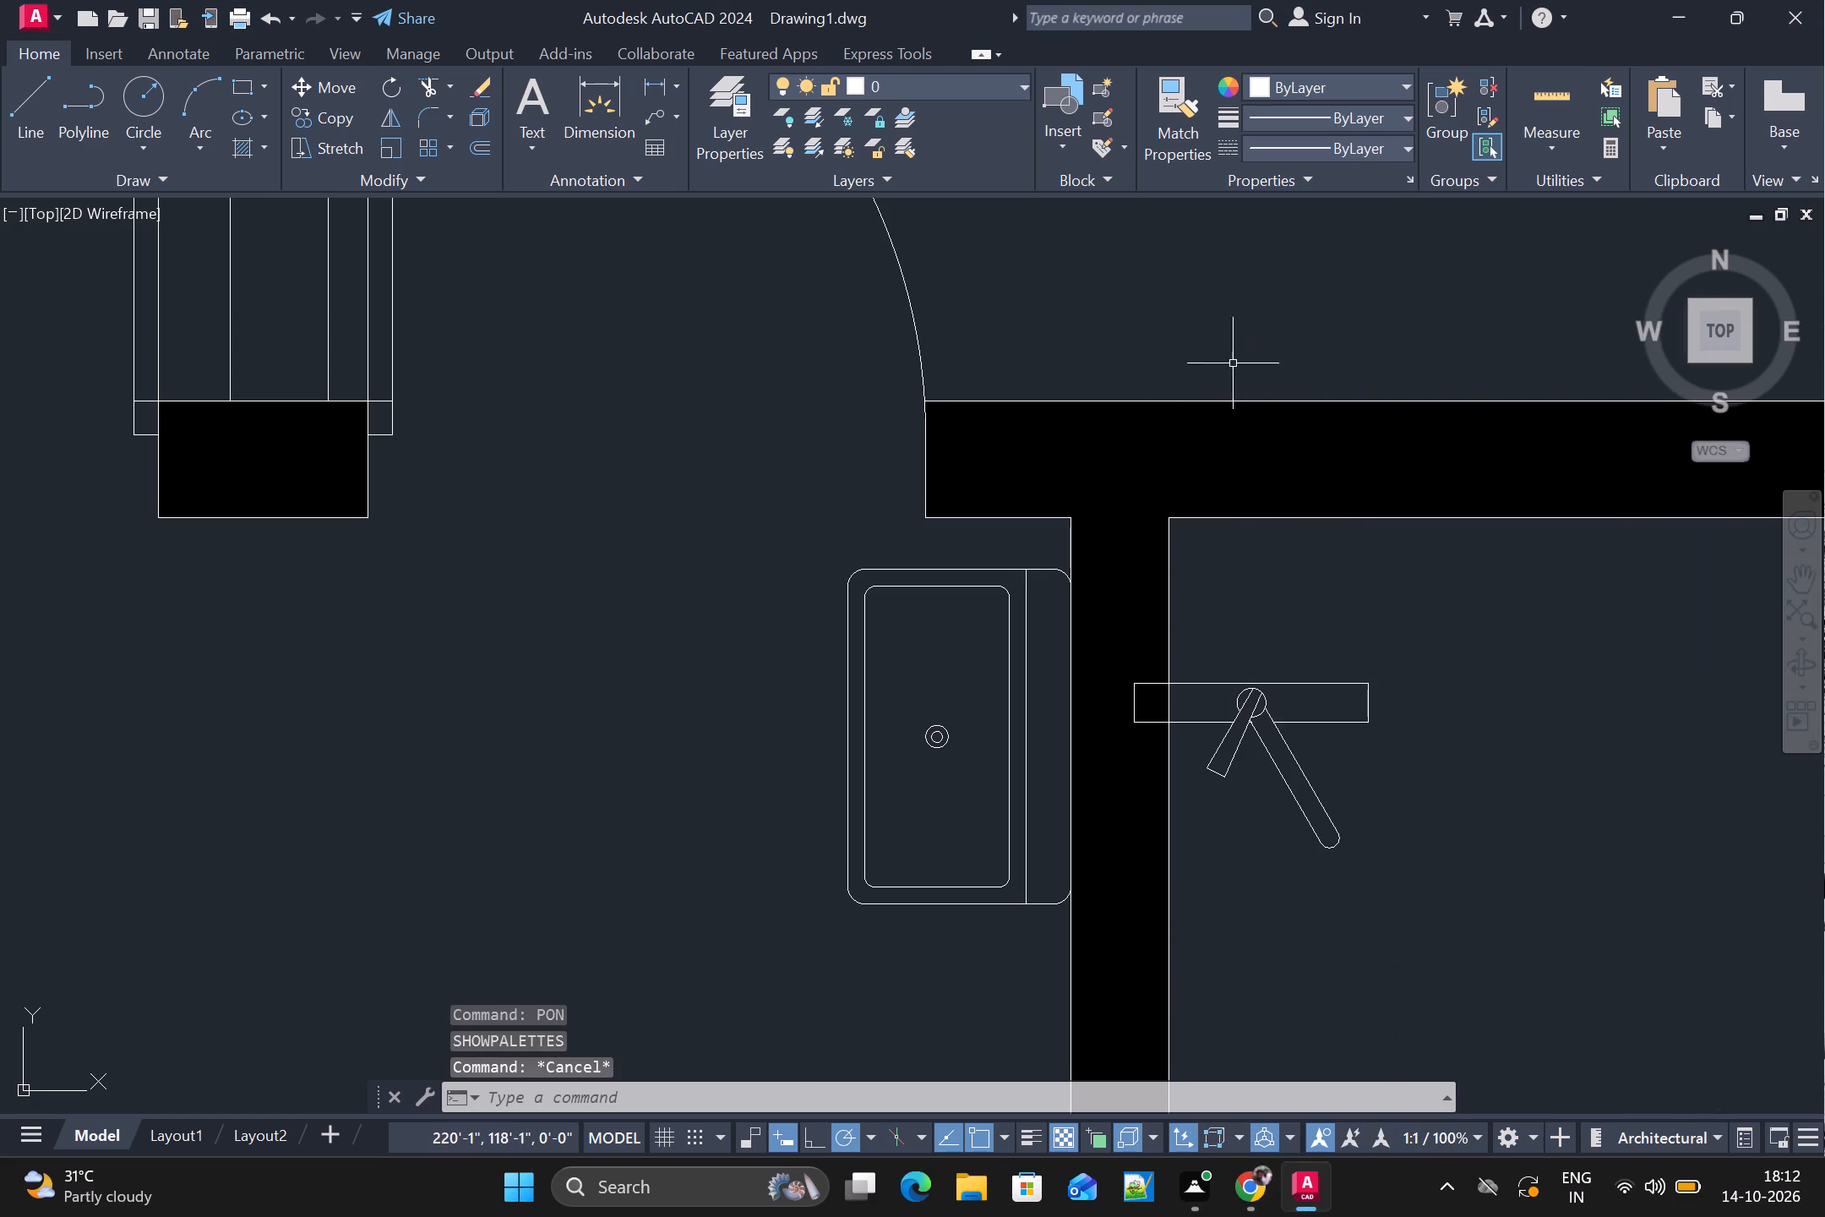
Rotate the pasted faucet 270° about the middle of its back edge so the spout points toward the washbasin.
left_click(1266, 699)
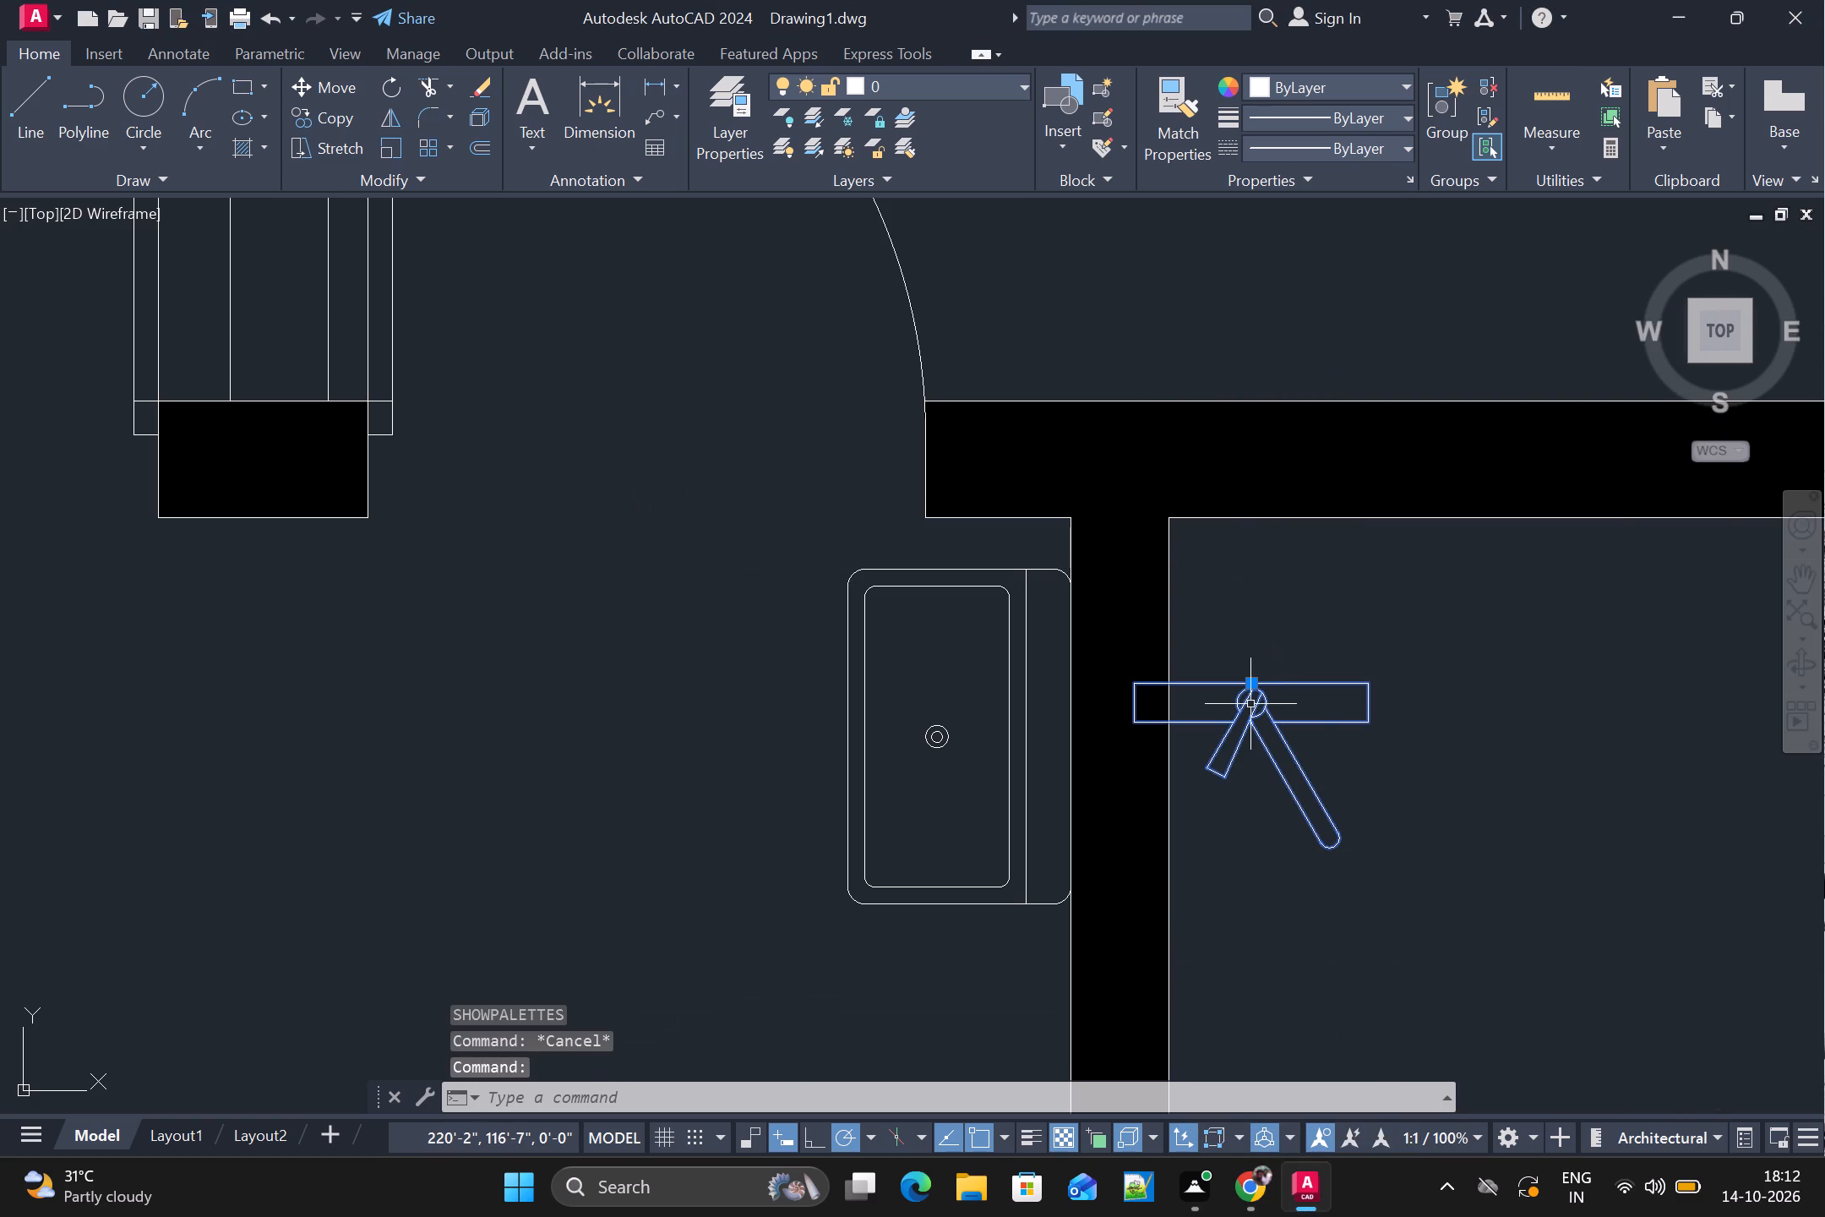
type("RO")
key("Return")
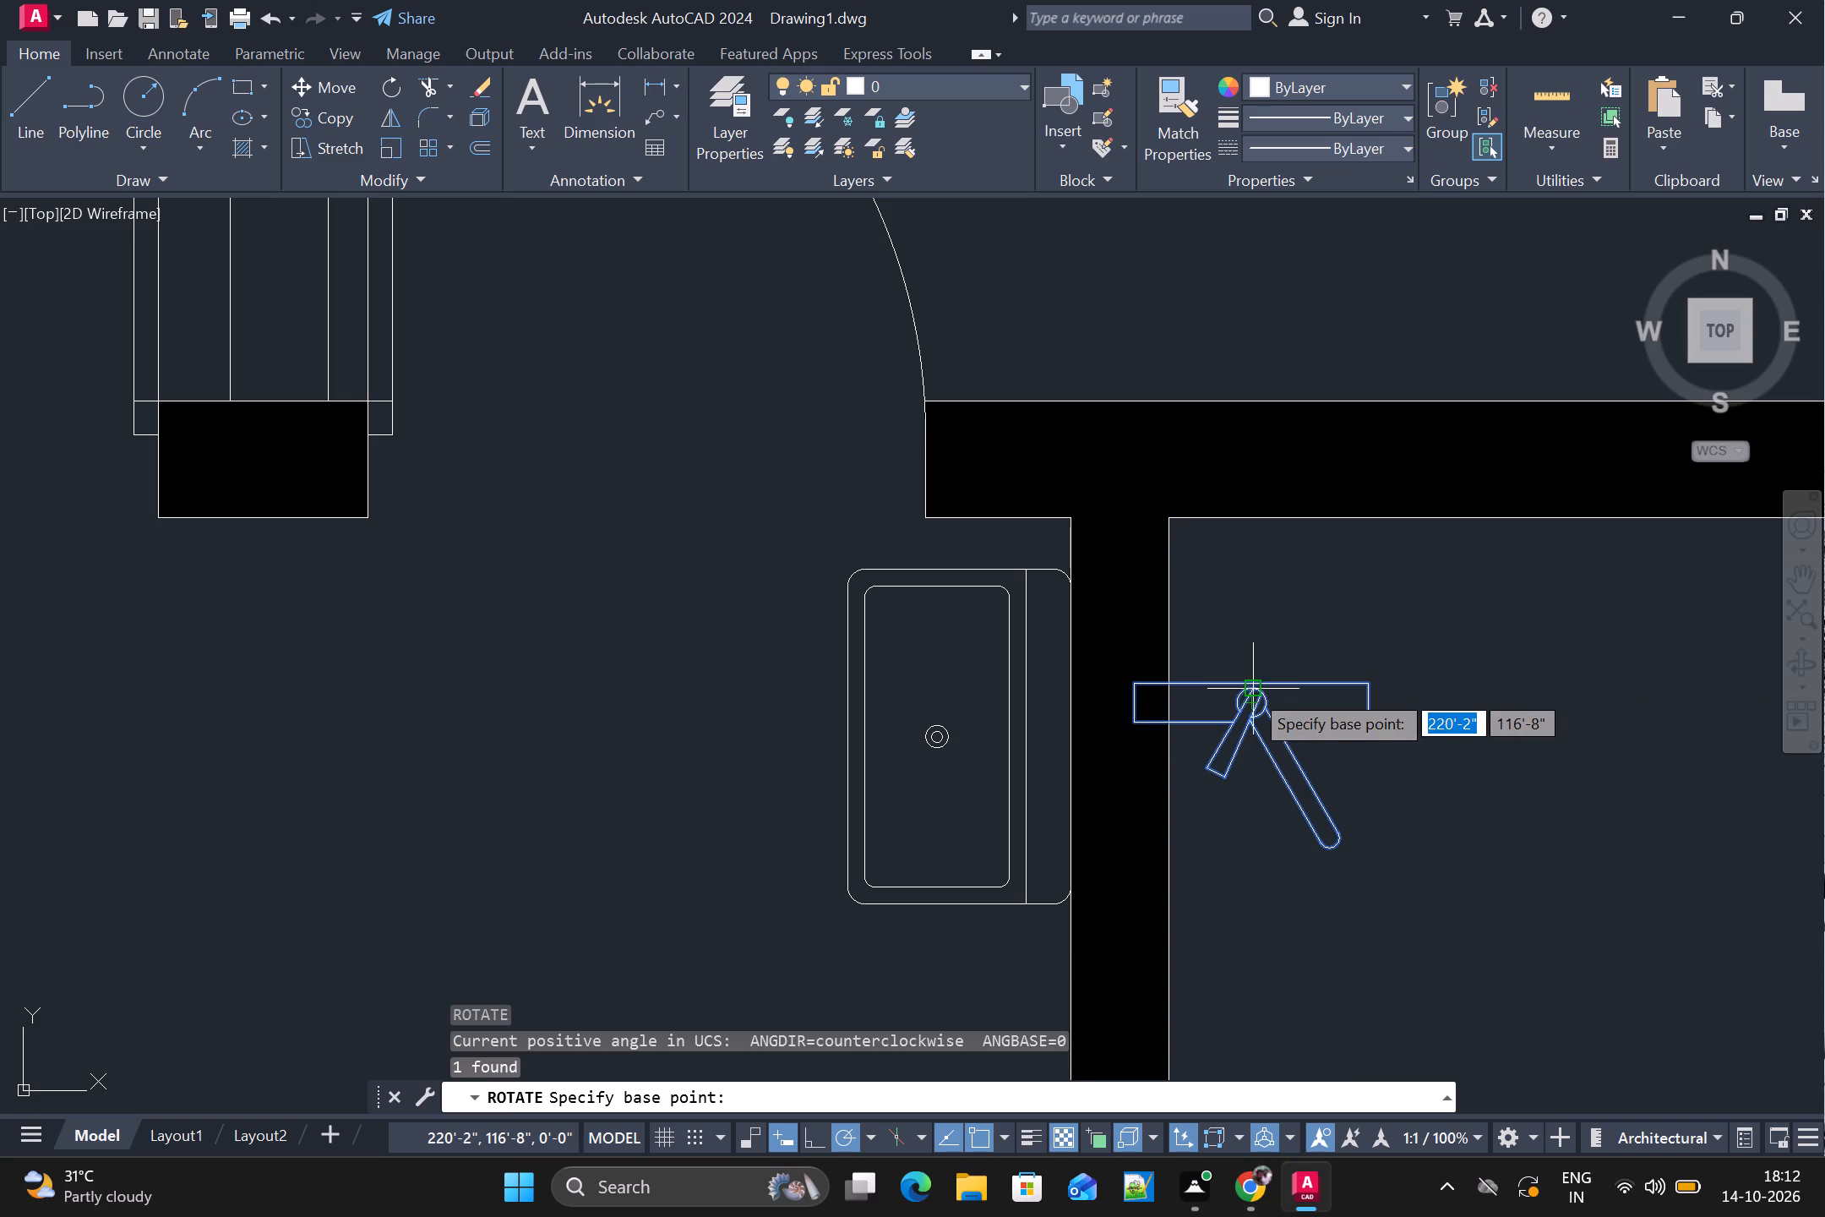
left_click(1250, 690)
left_click(1264, 871)
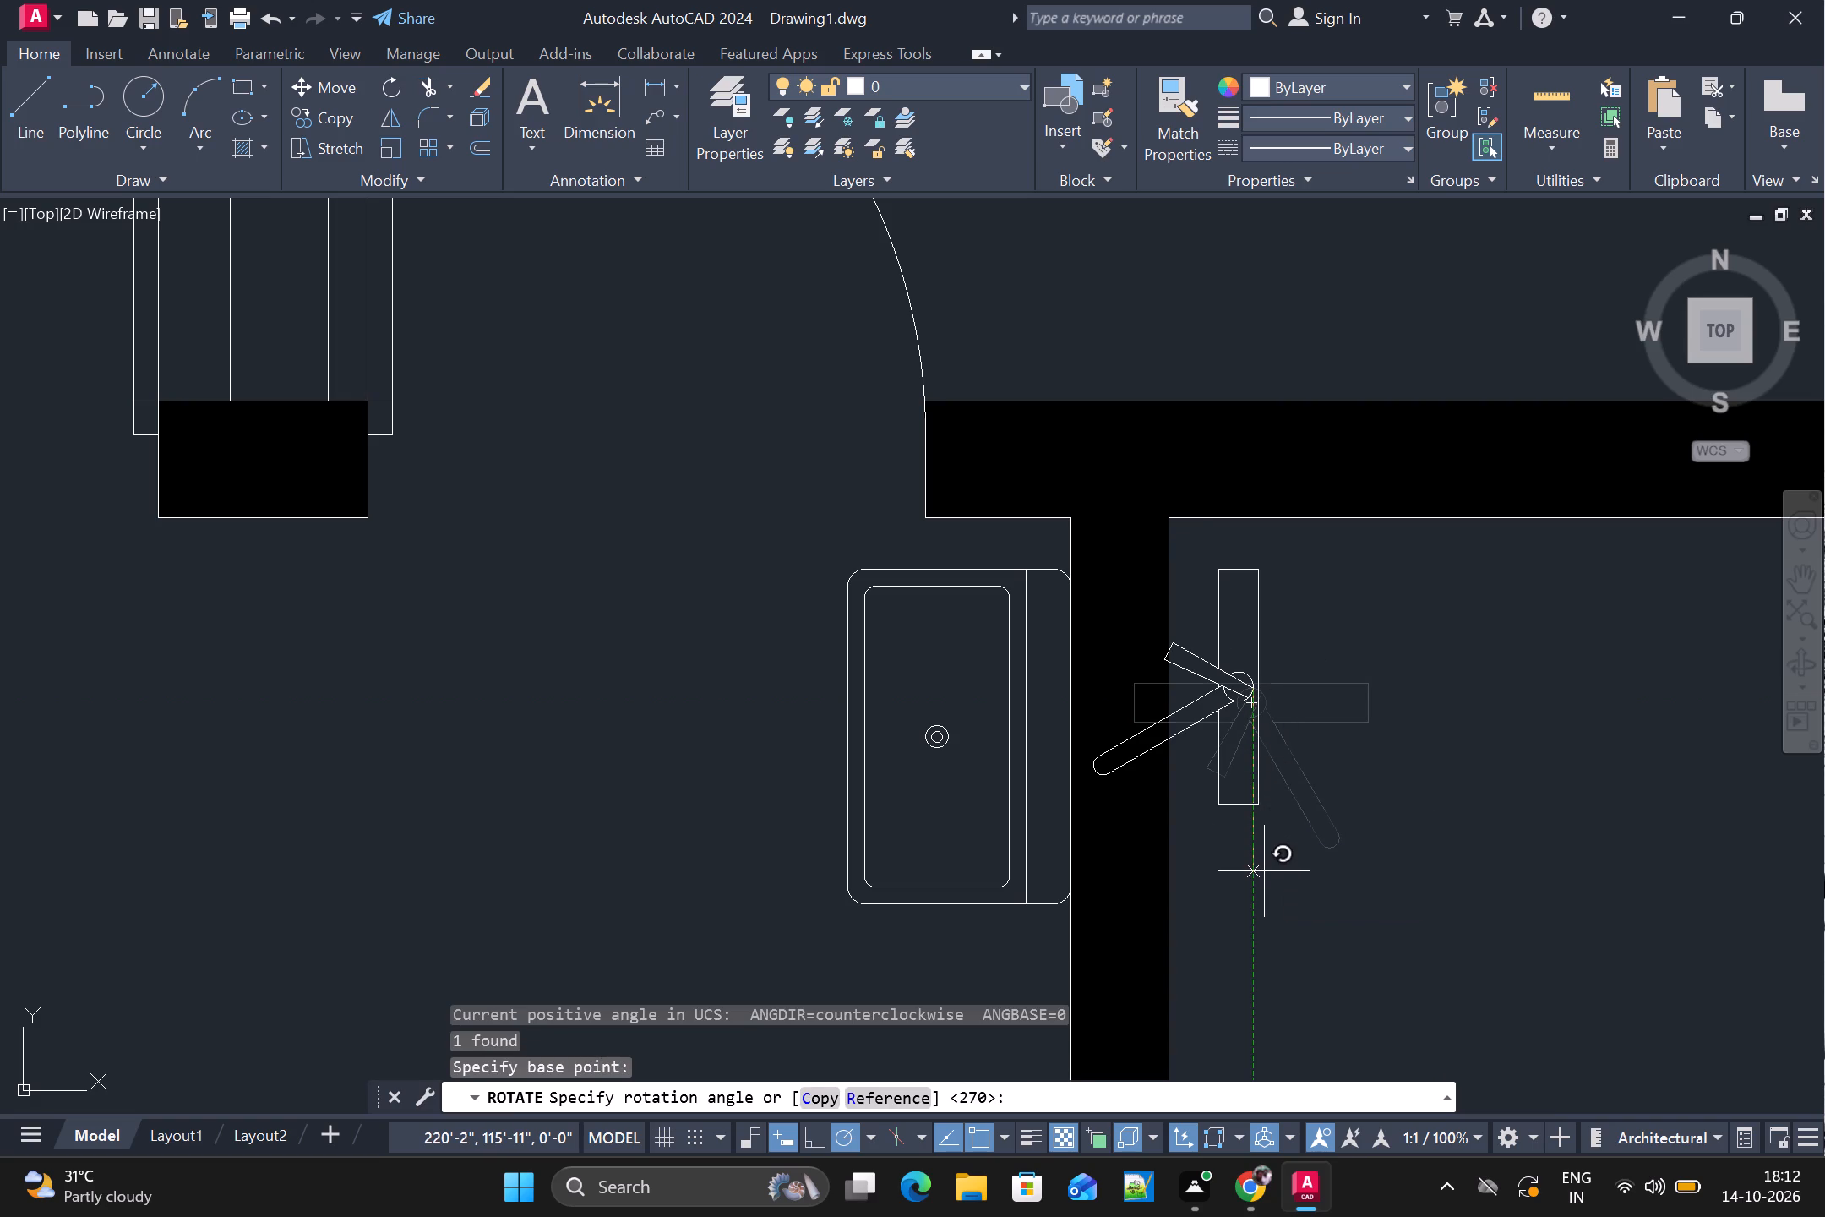
Move the rotated faucet by its back edge onto the washbasin's rear ledge, against the toilet wall.
type("M")
key("space")
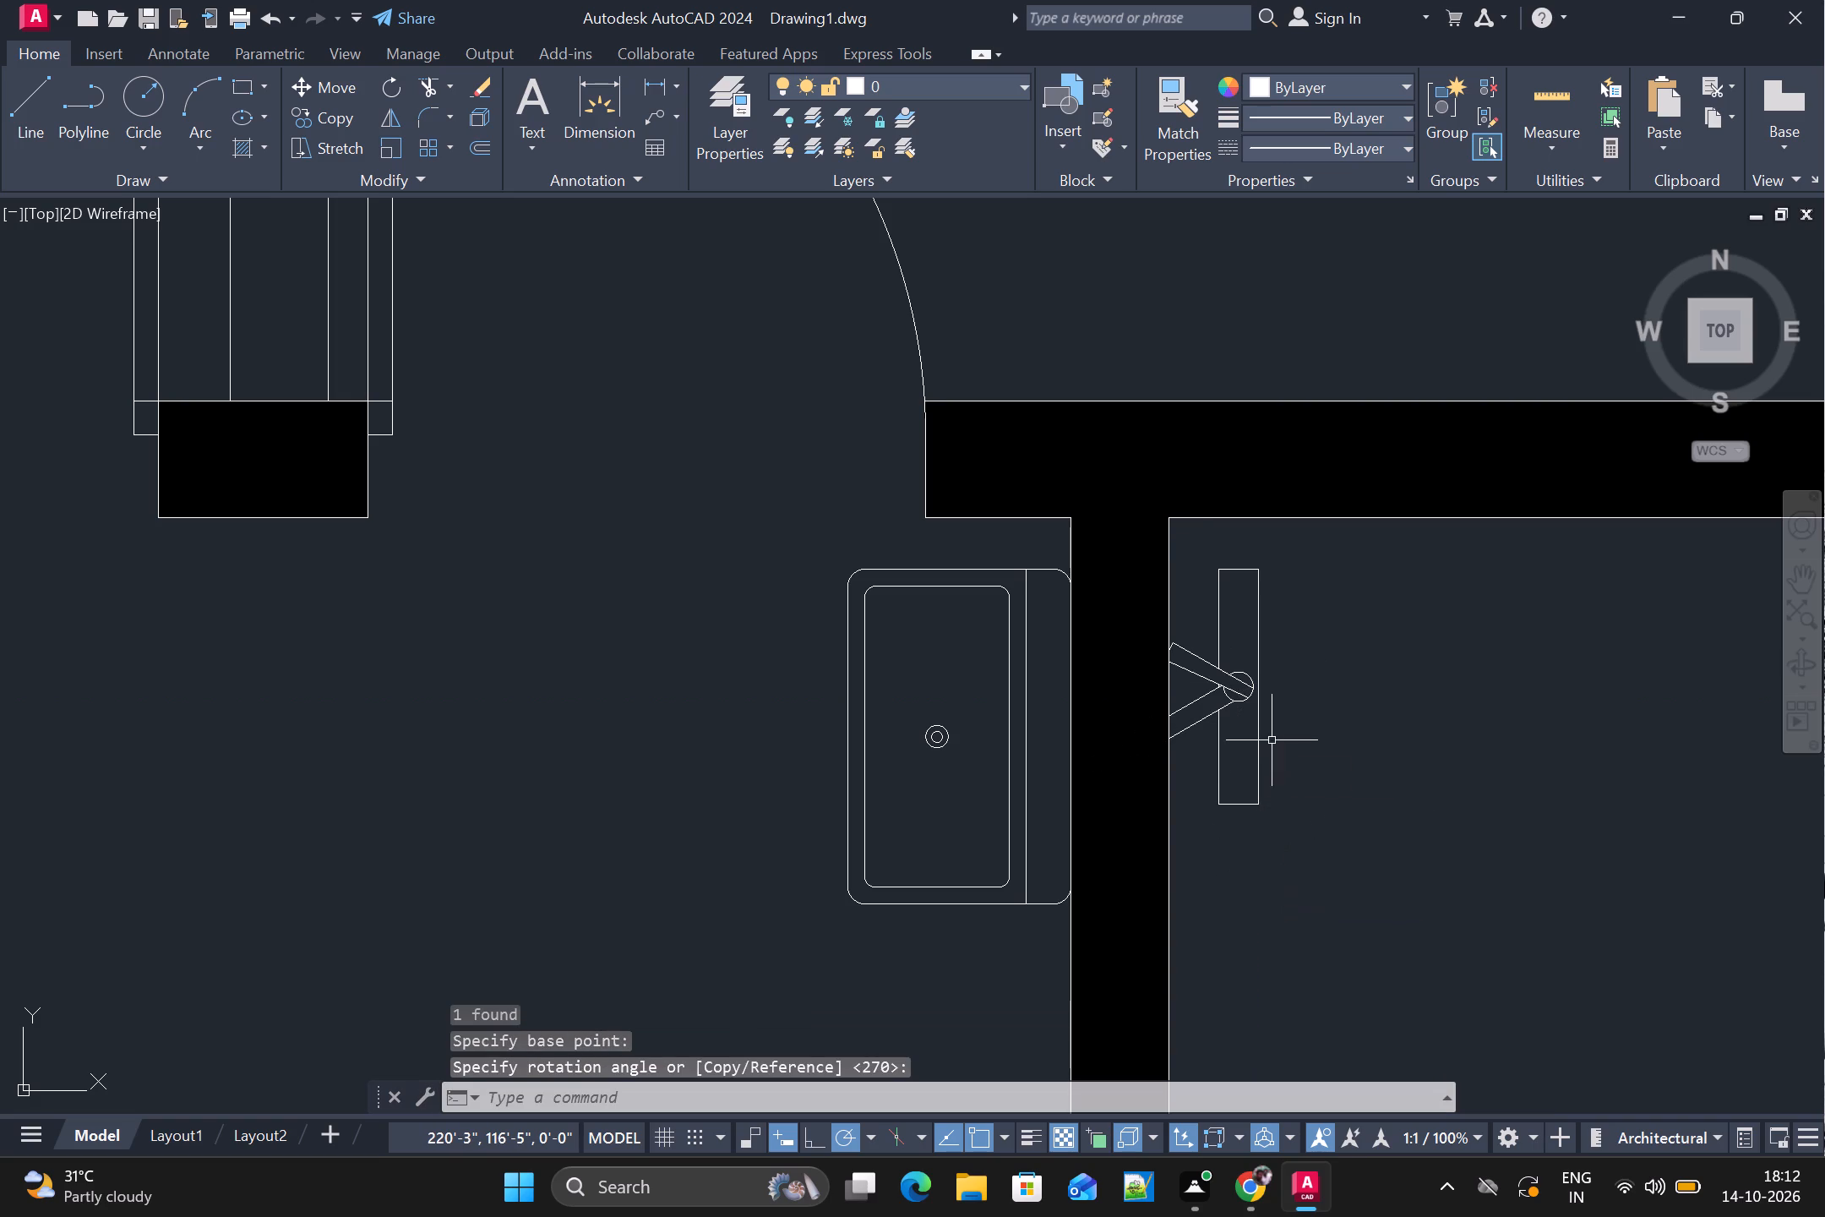
left_click(1256, 696)
key("n")
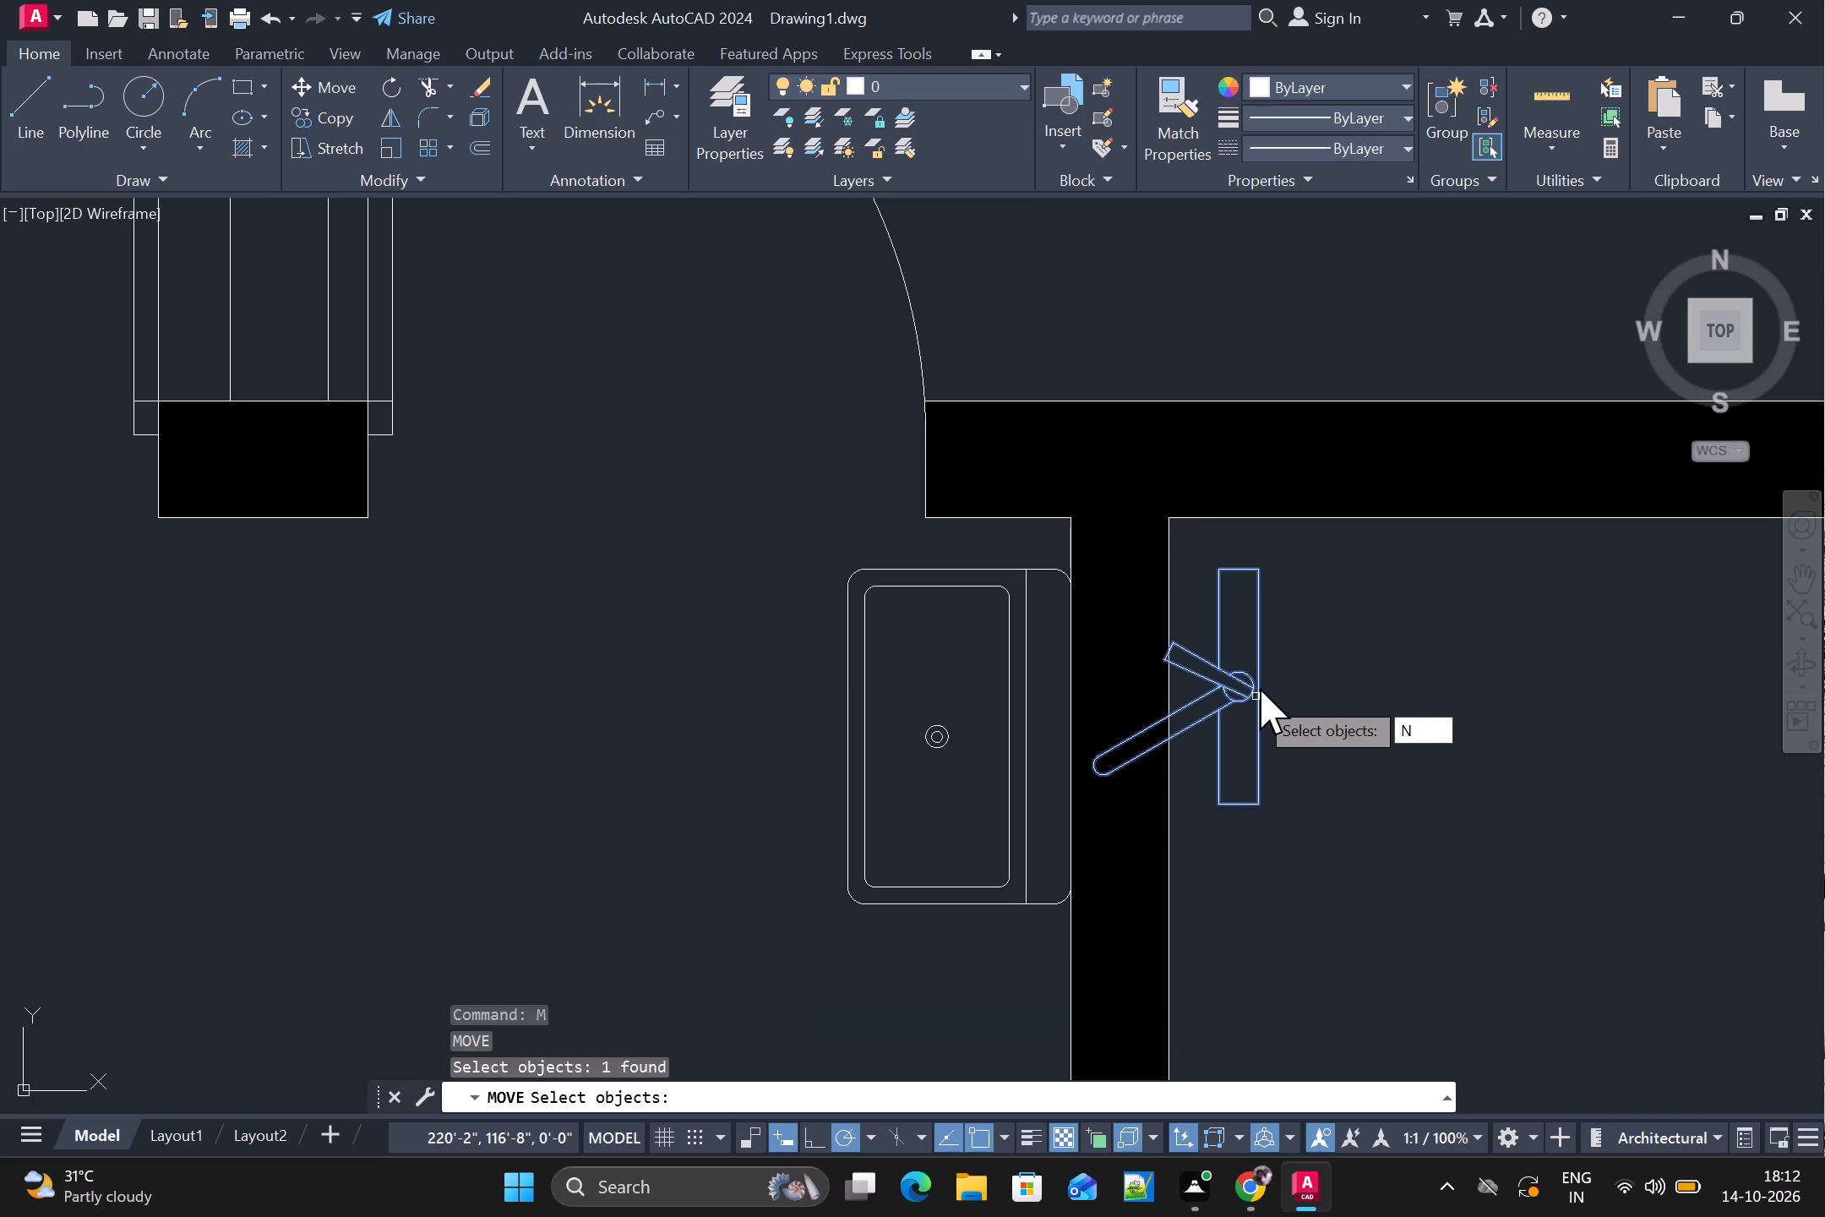
key("BackSpace")
key("space")
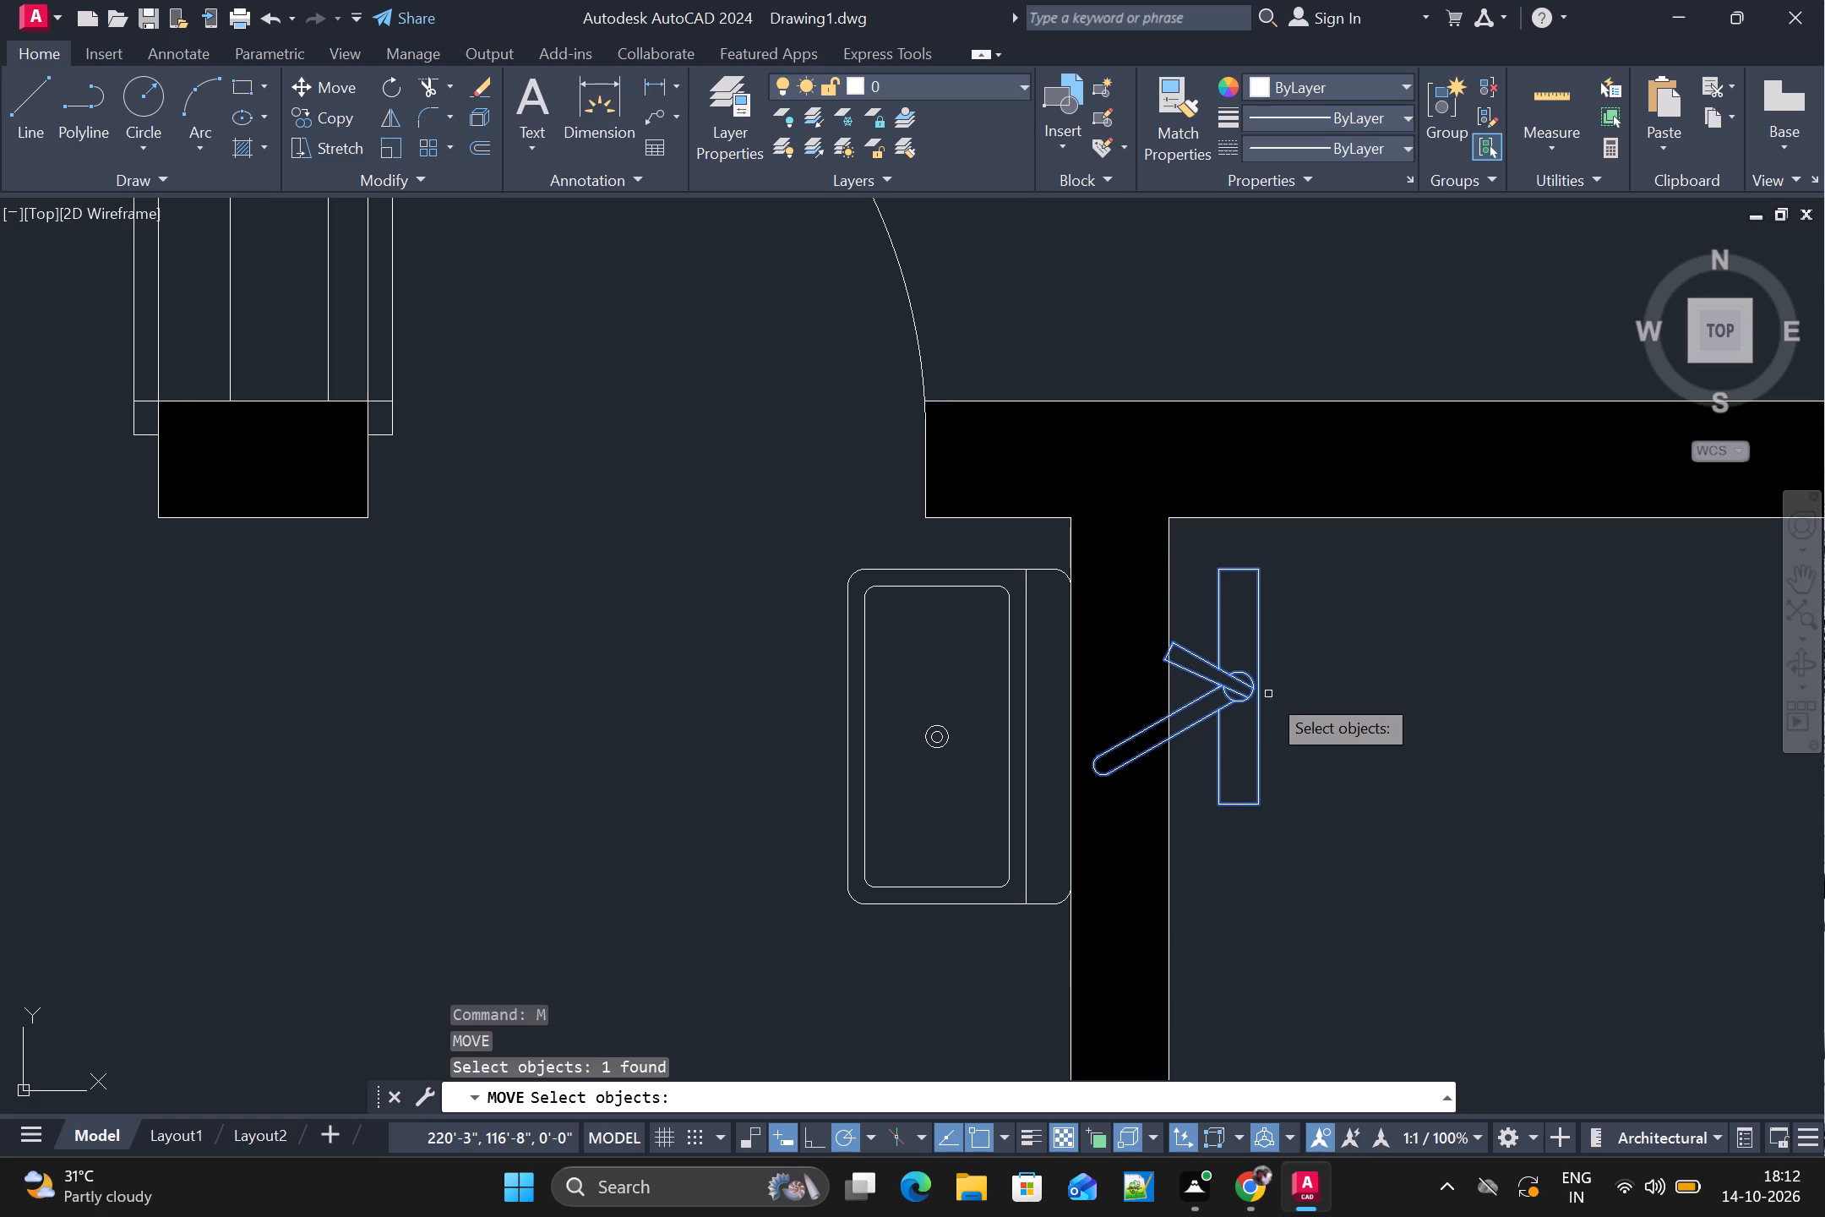
left_click(1250, 682)
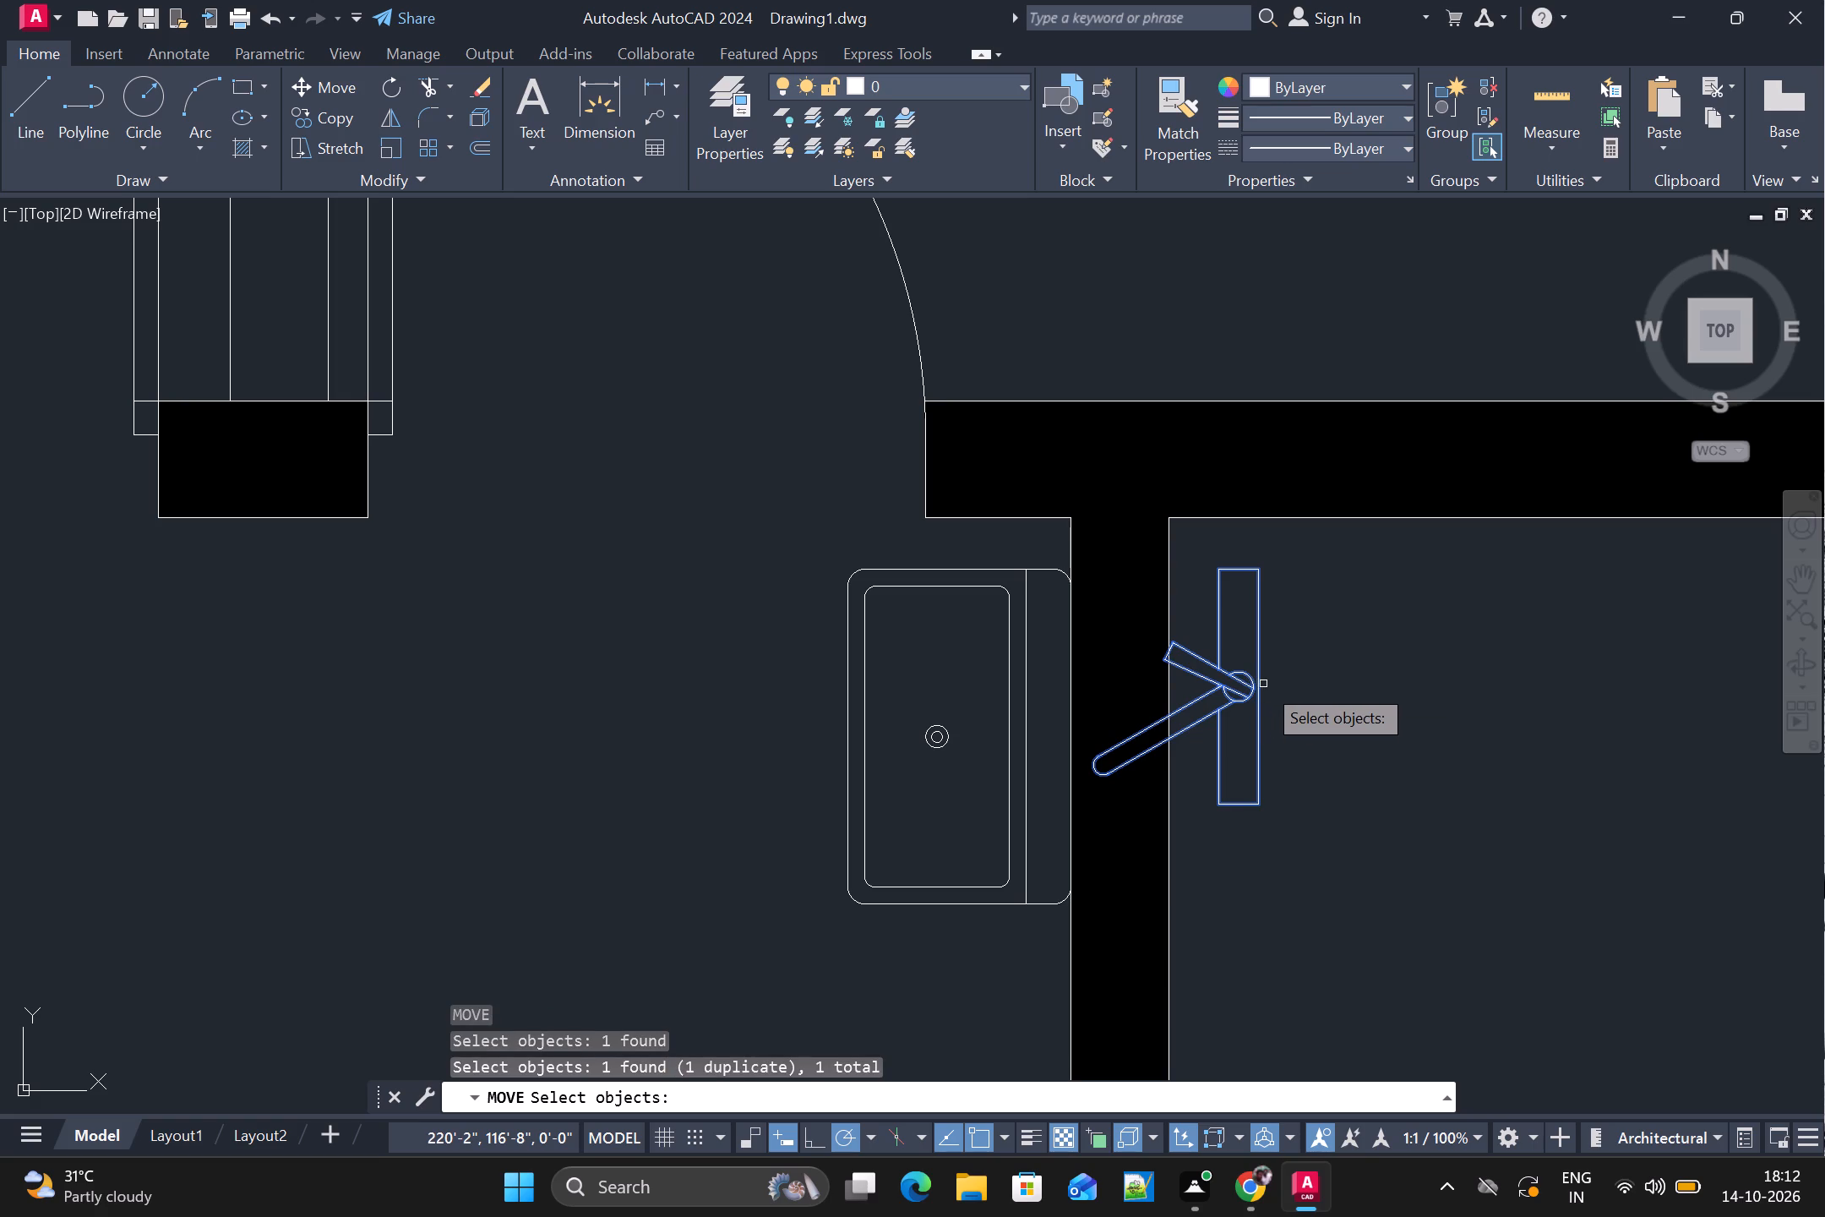
key("space")
left_click(1257, 689)
scroll(1007, 730, "up", 2)
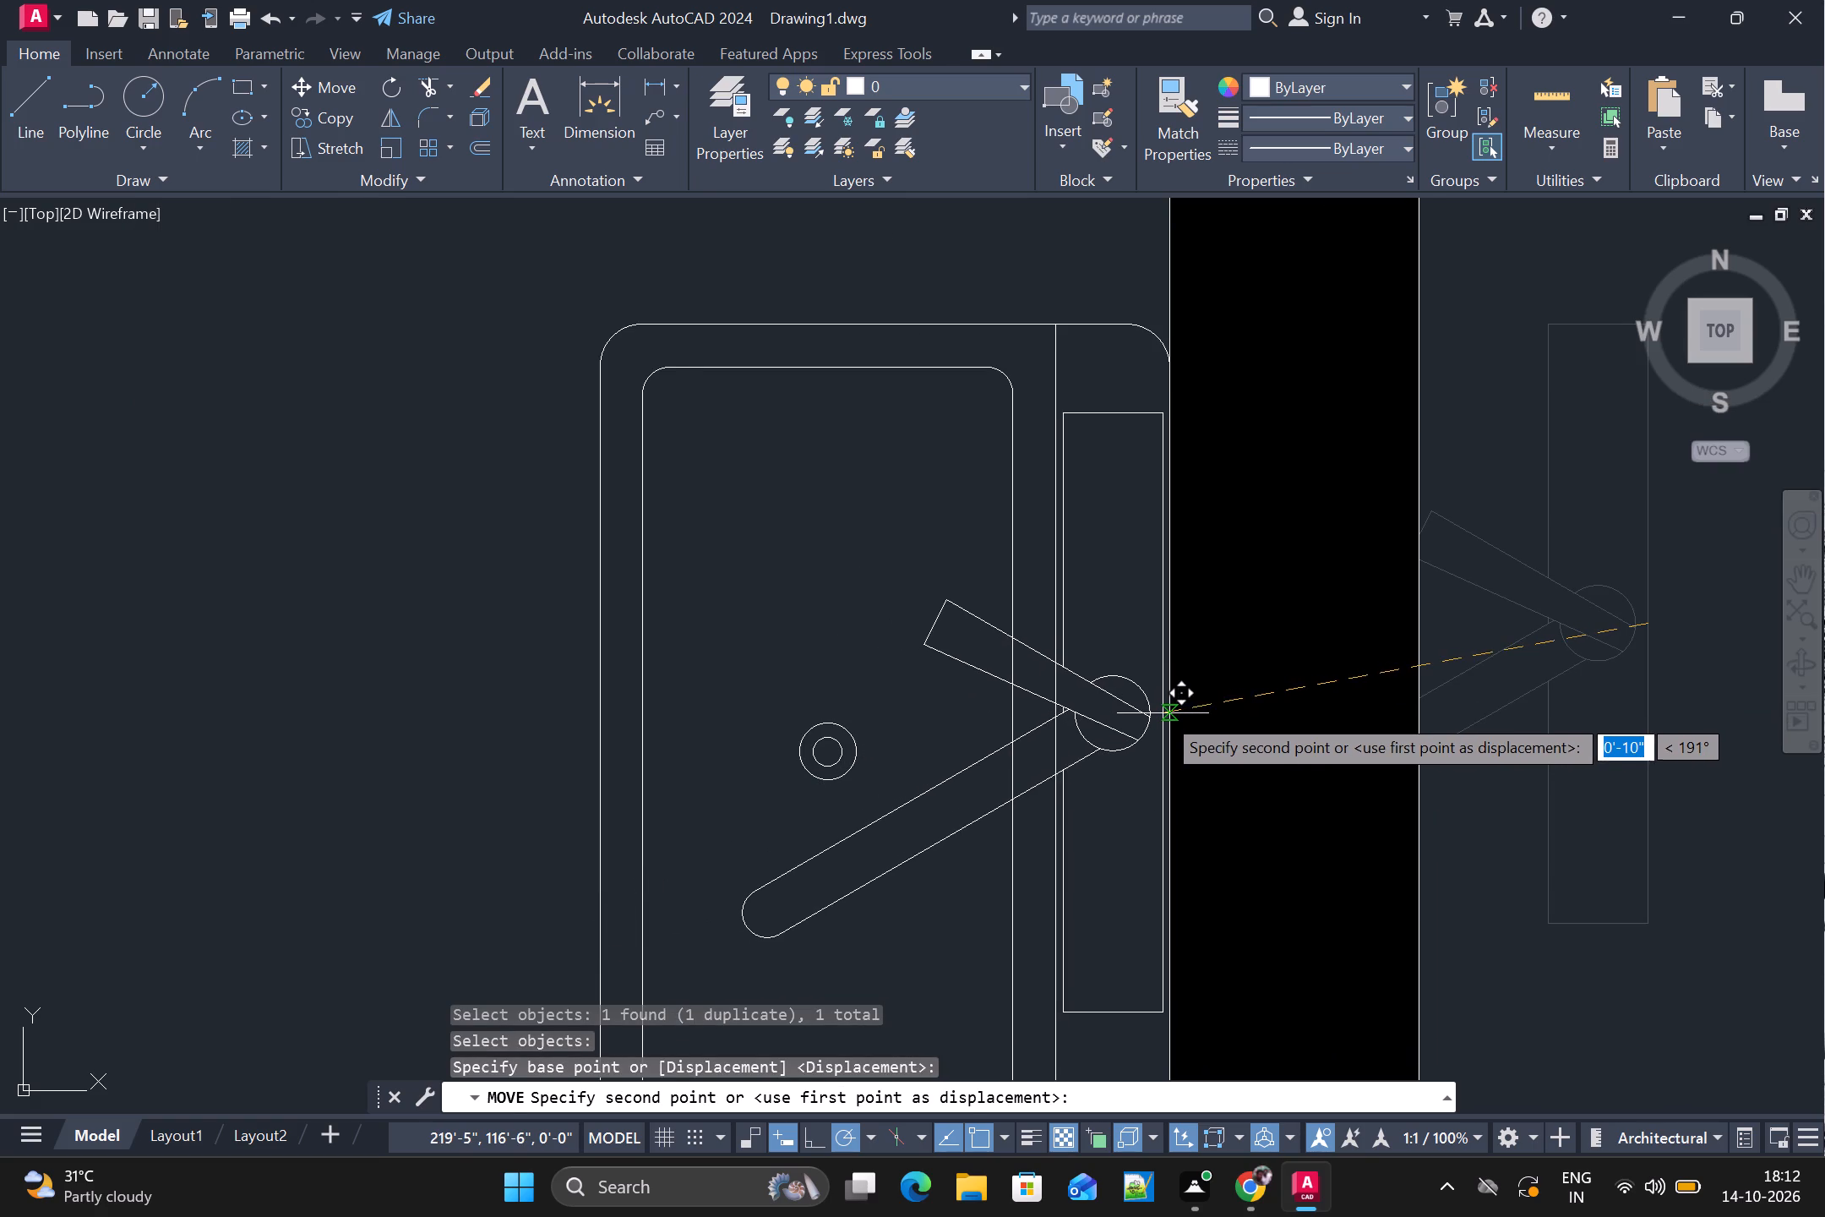
left_click(1166, 707)
Draw a vertical line about 6'-3" long across the unlabelled room beside the porch, from the outer wall to the drawing room wall.
scroll(1168, 724, "down", 3)
scroll(1182, 882, "down", 1)
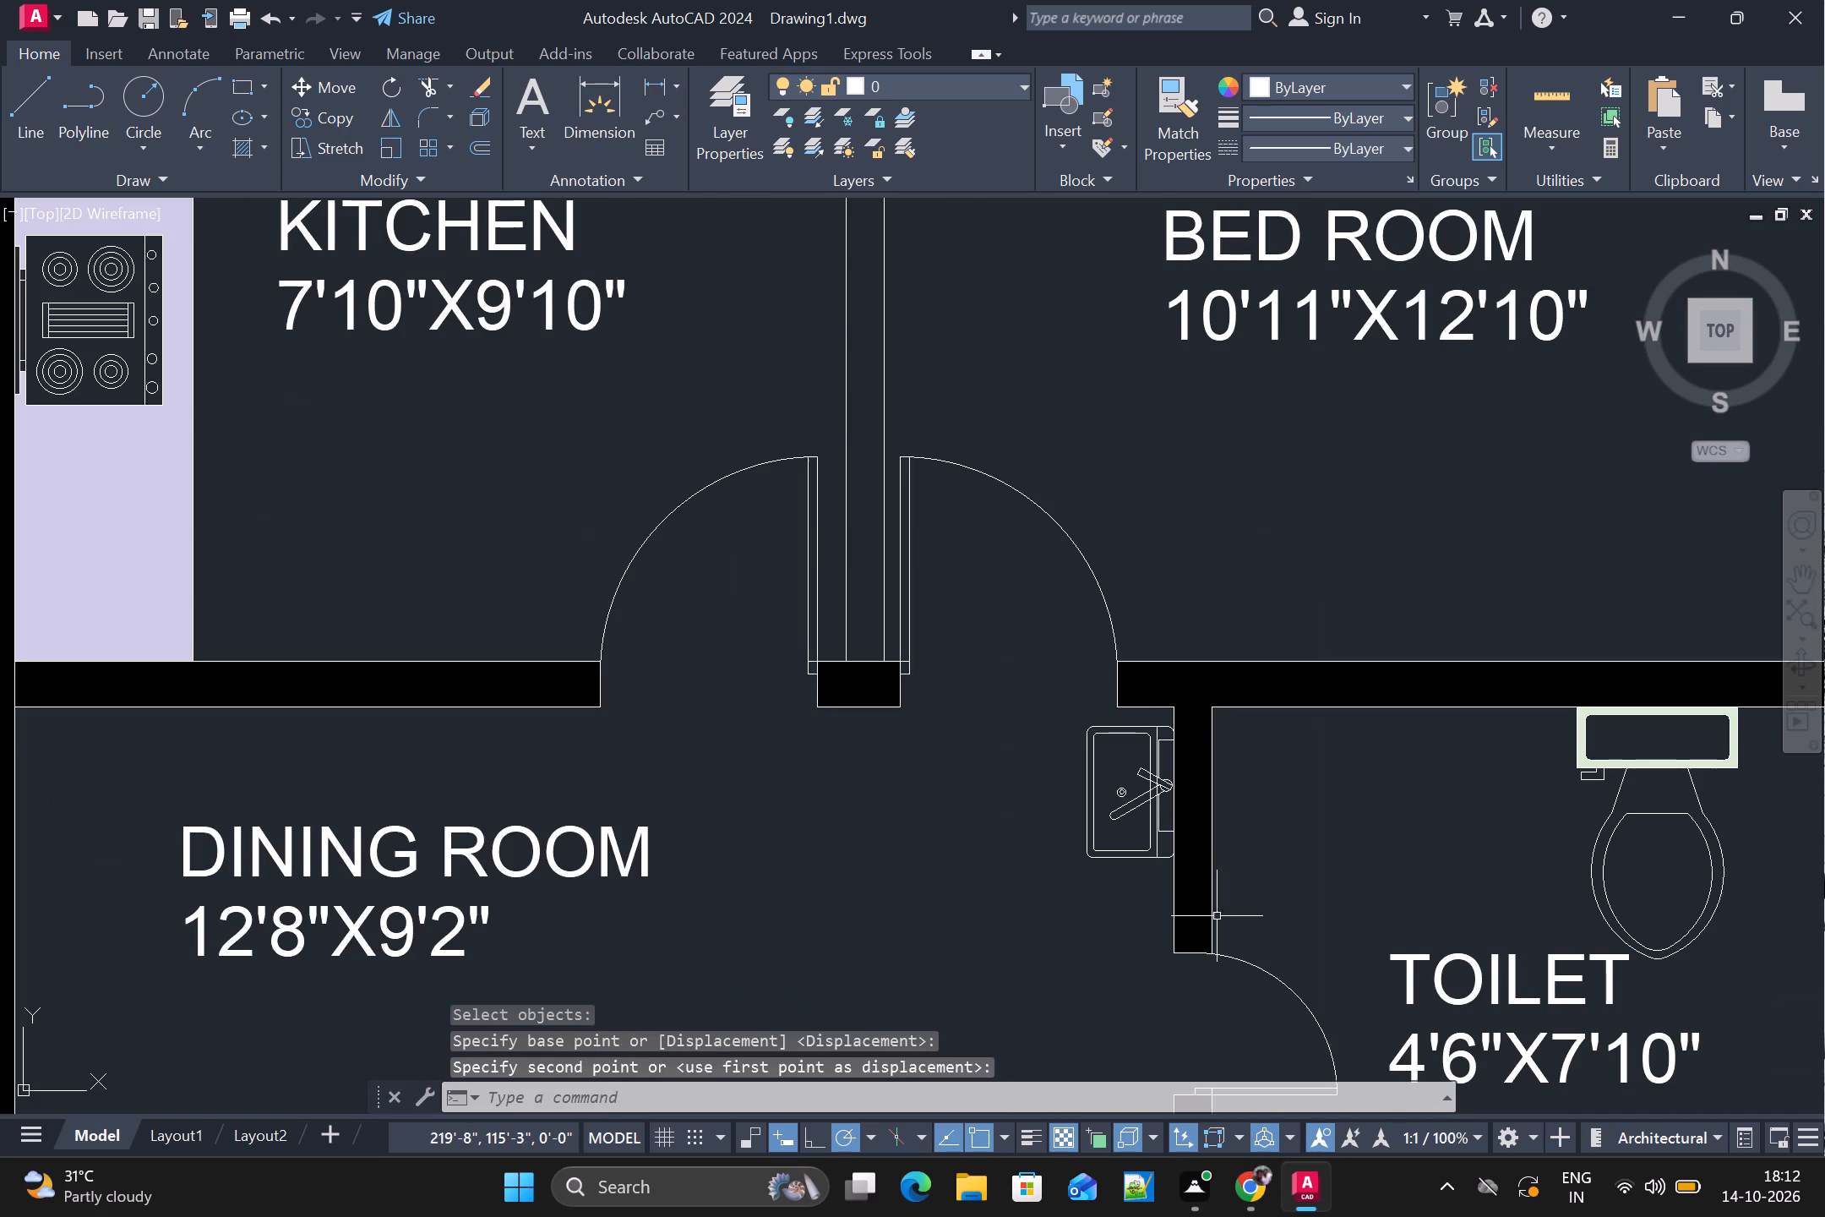
middle_click_drag(1236, 924, 1165, 810)
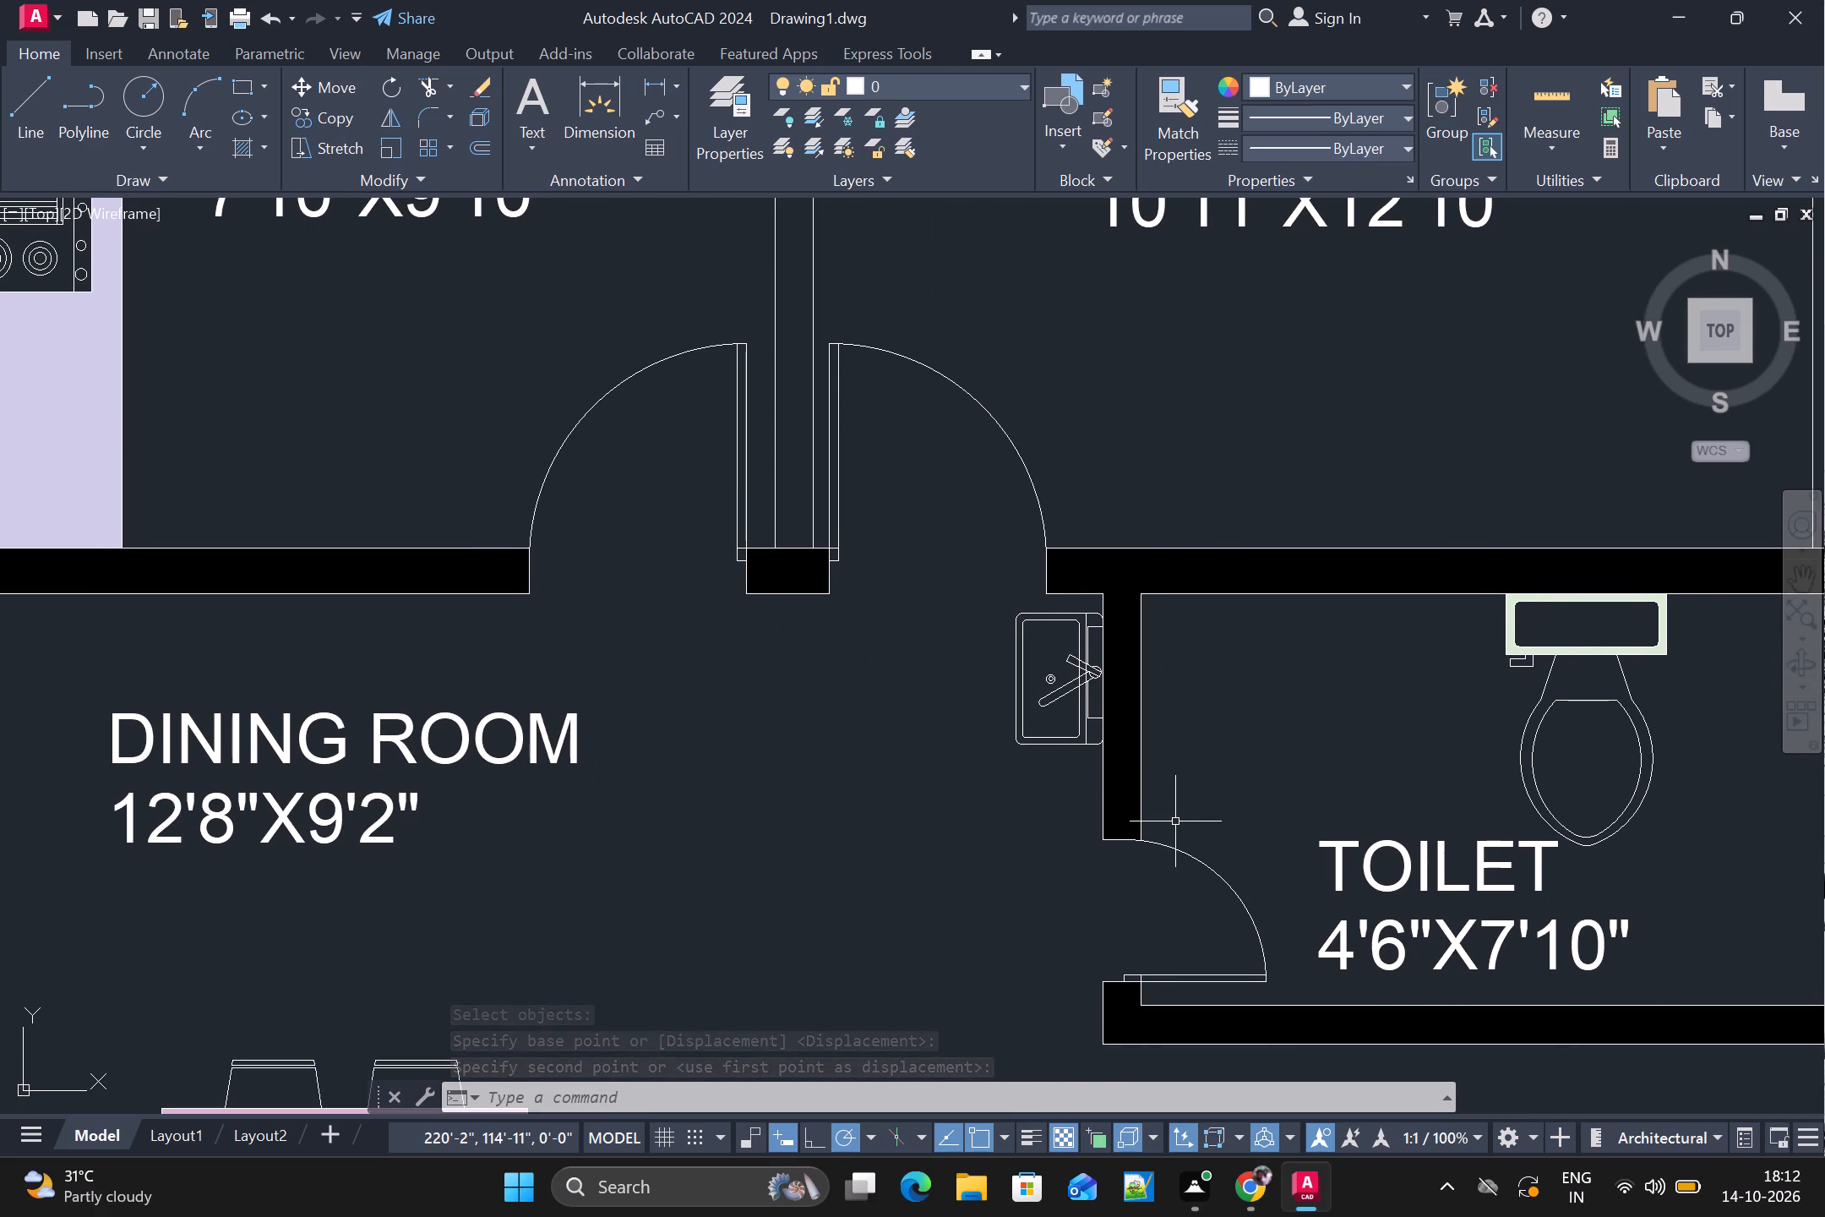
scroll(1175, 830, "down", 2)
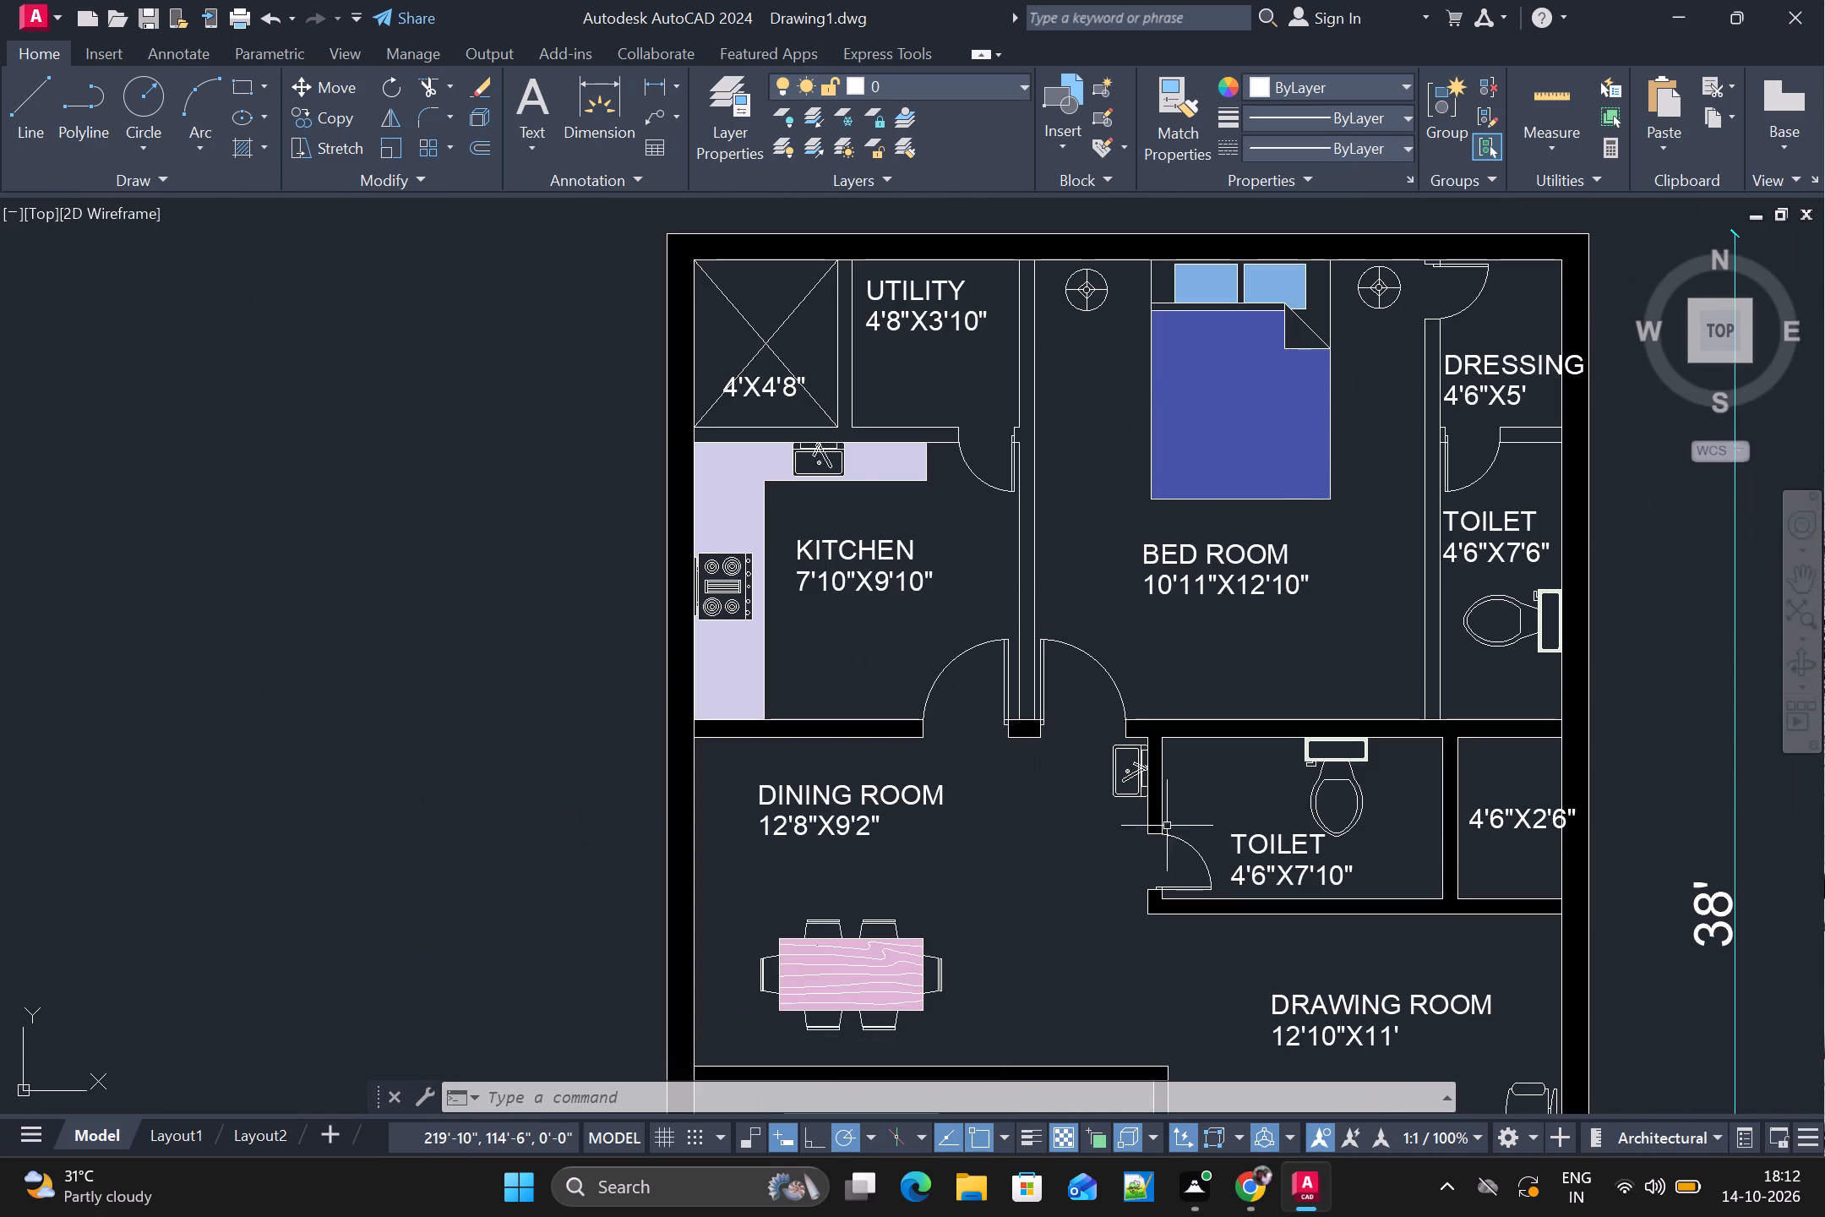
scroll(1168, 800, "down", 1)
middle_click_drag(1234, 760, 1215, 689)
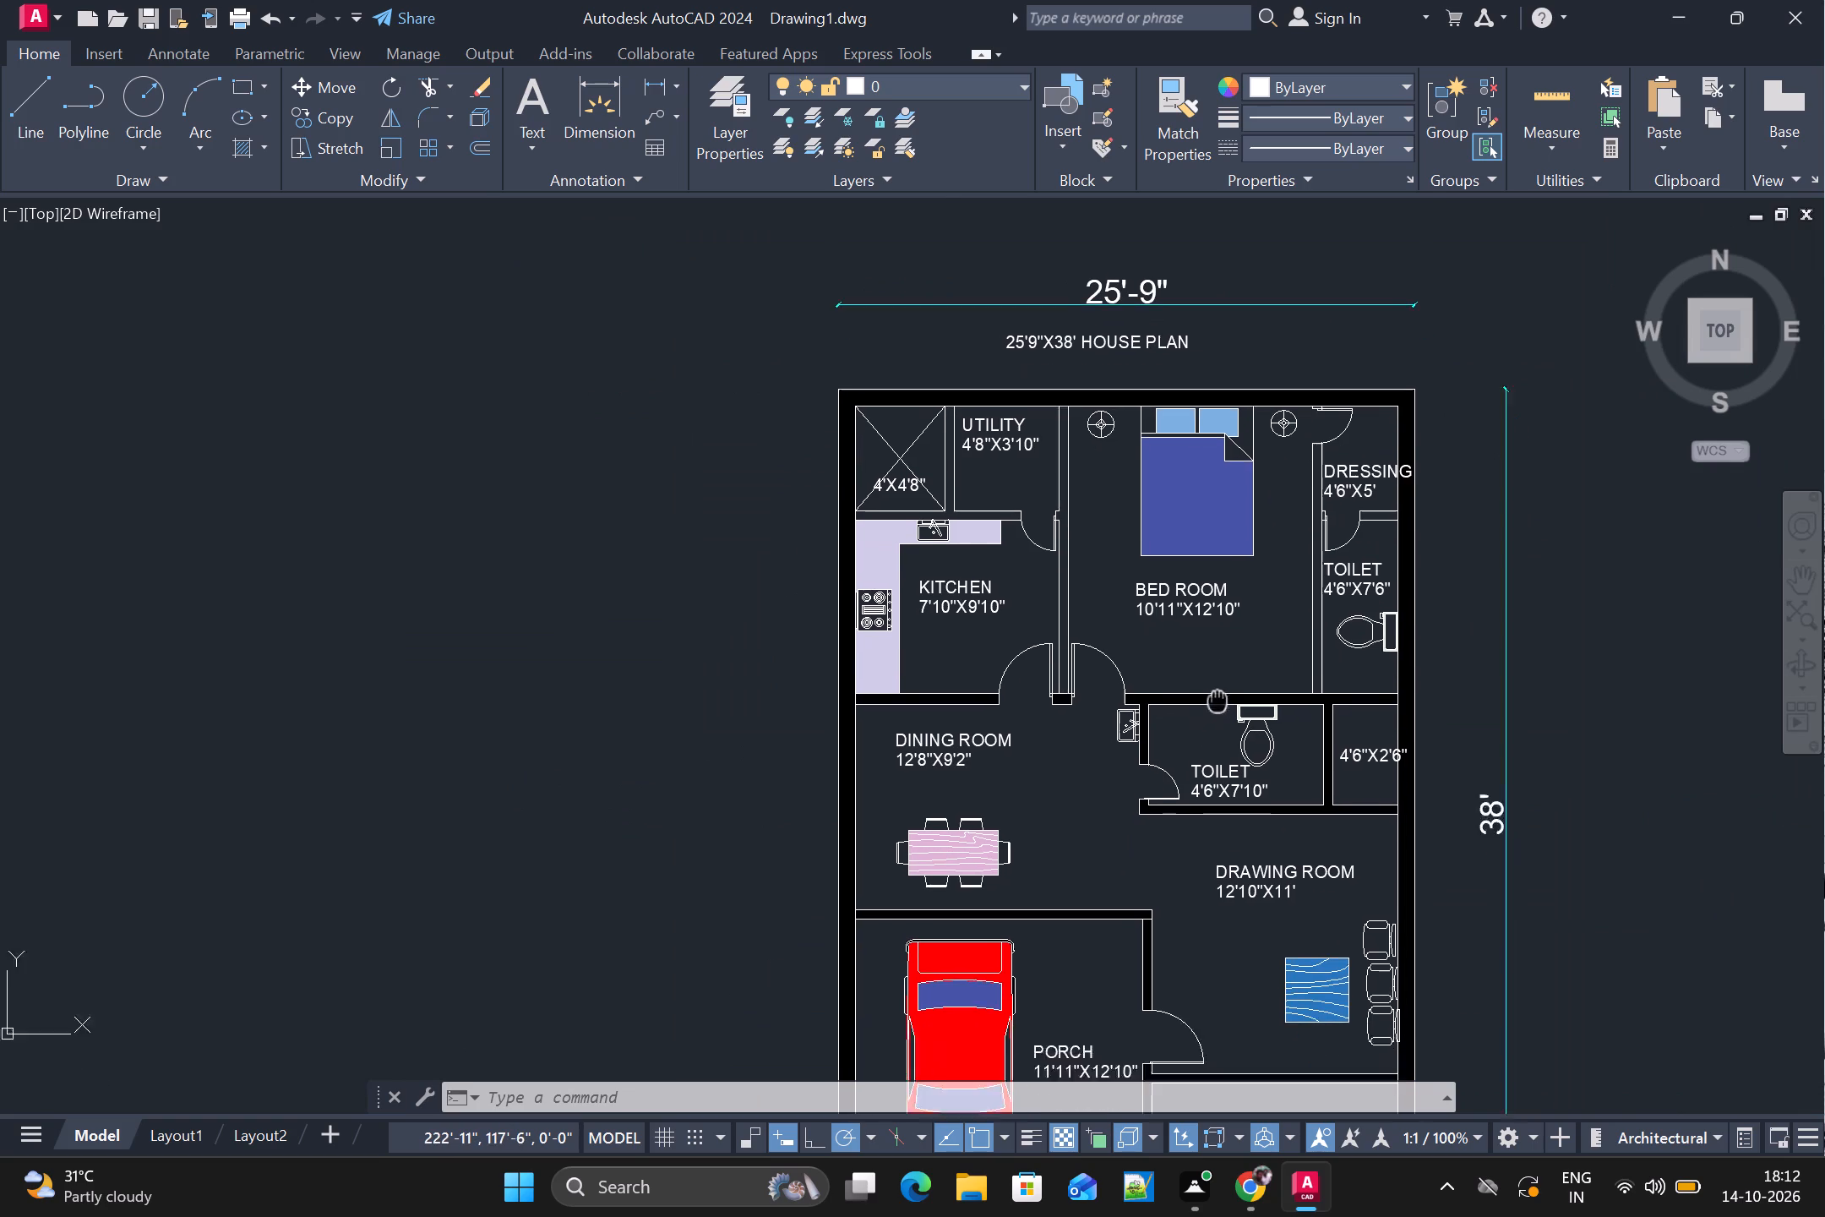
middle_click_drag(1215, 689, 1191, 643)
middle_click_drag(1210, 775, 1036, 654)
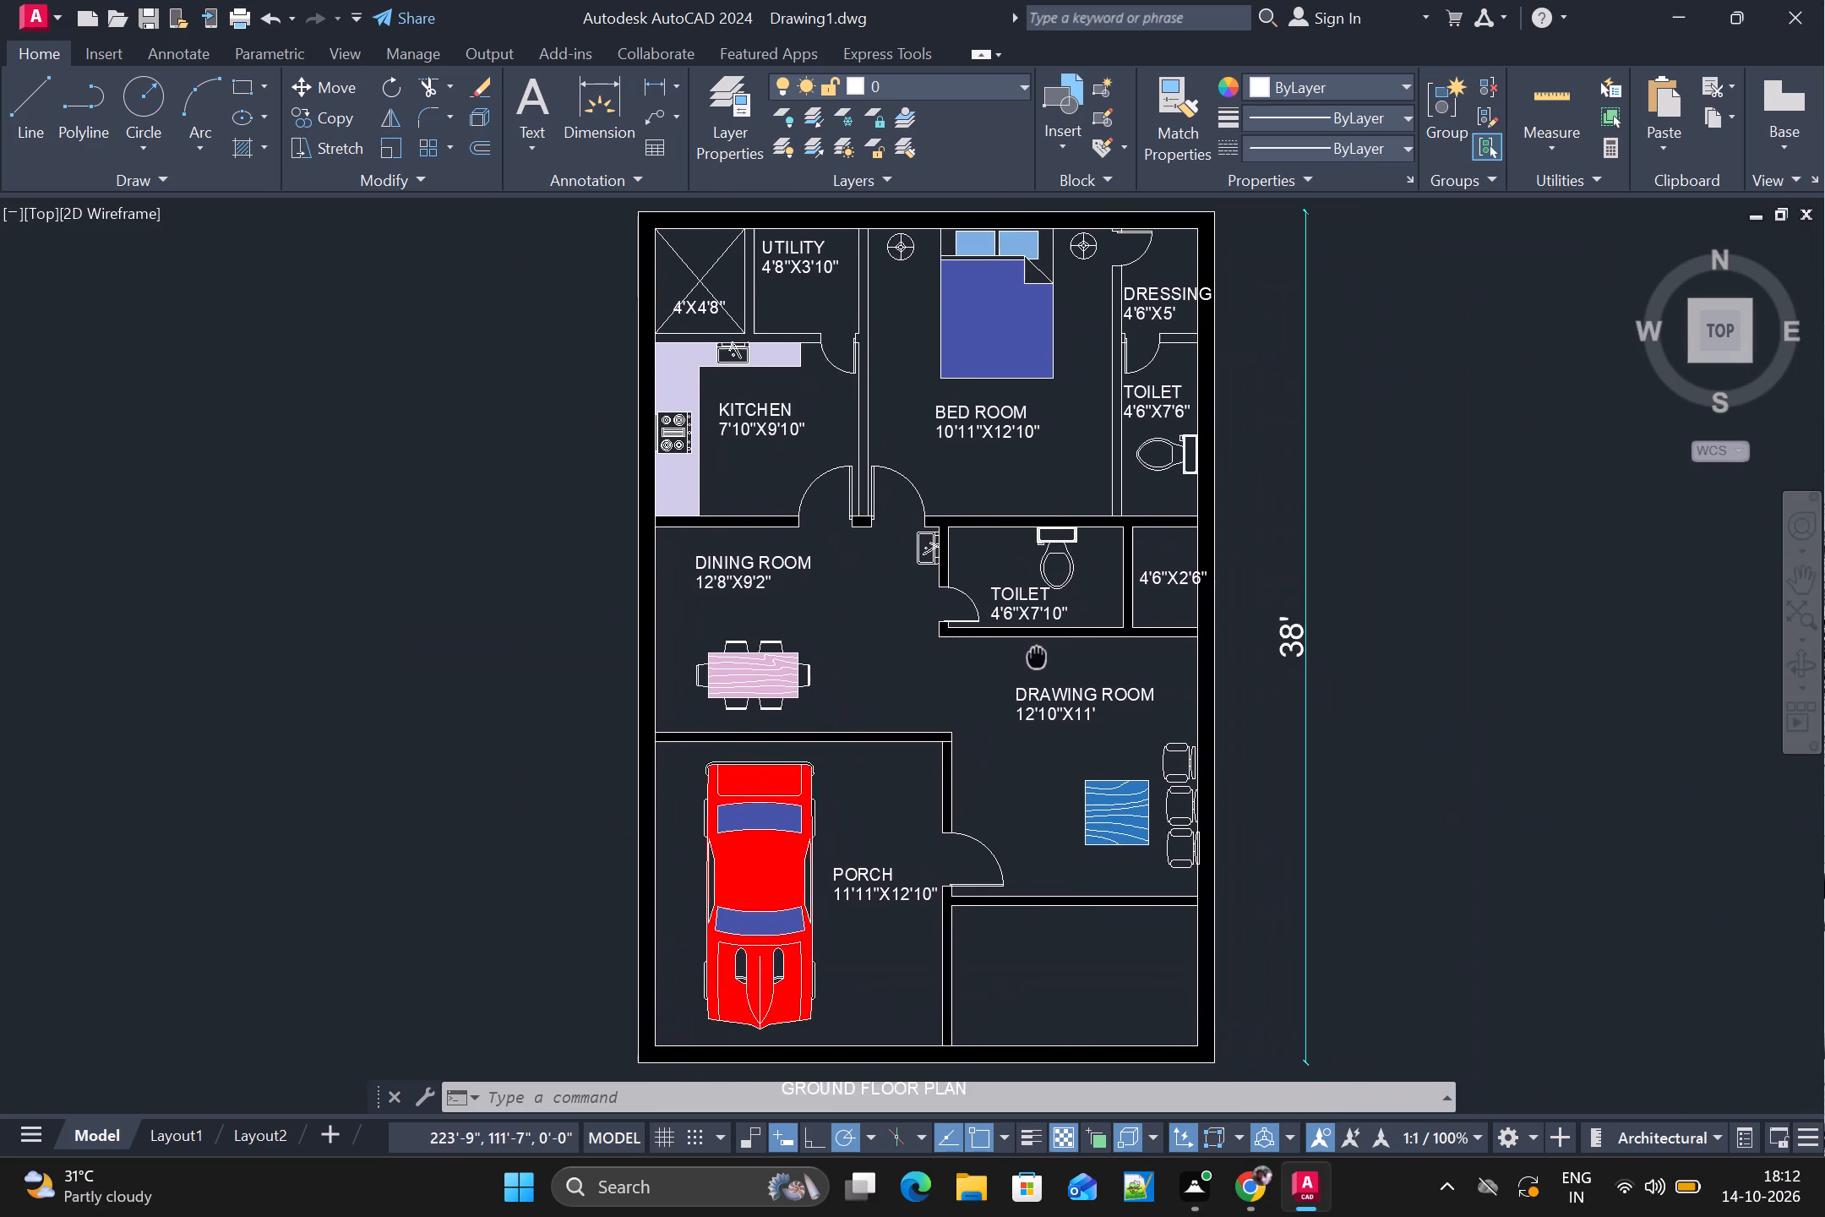
middle_click_drag(1036, 654, 1035, 652)
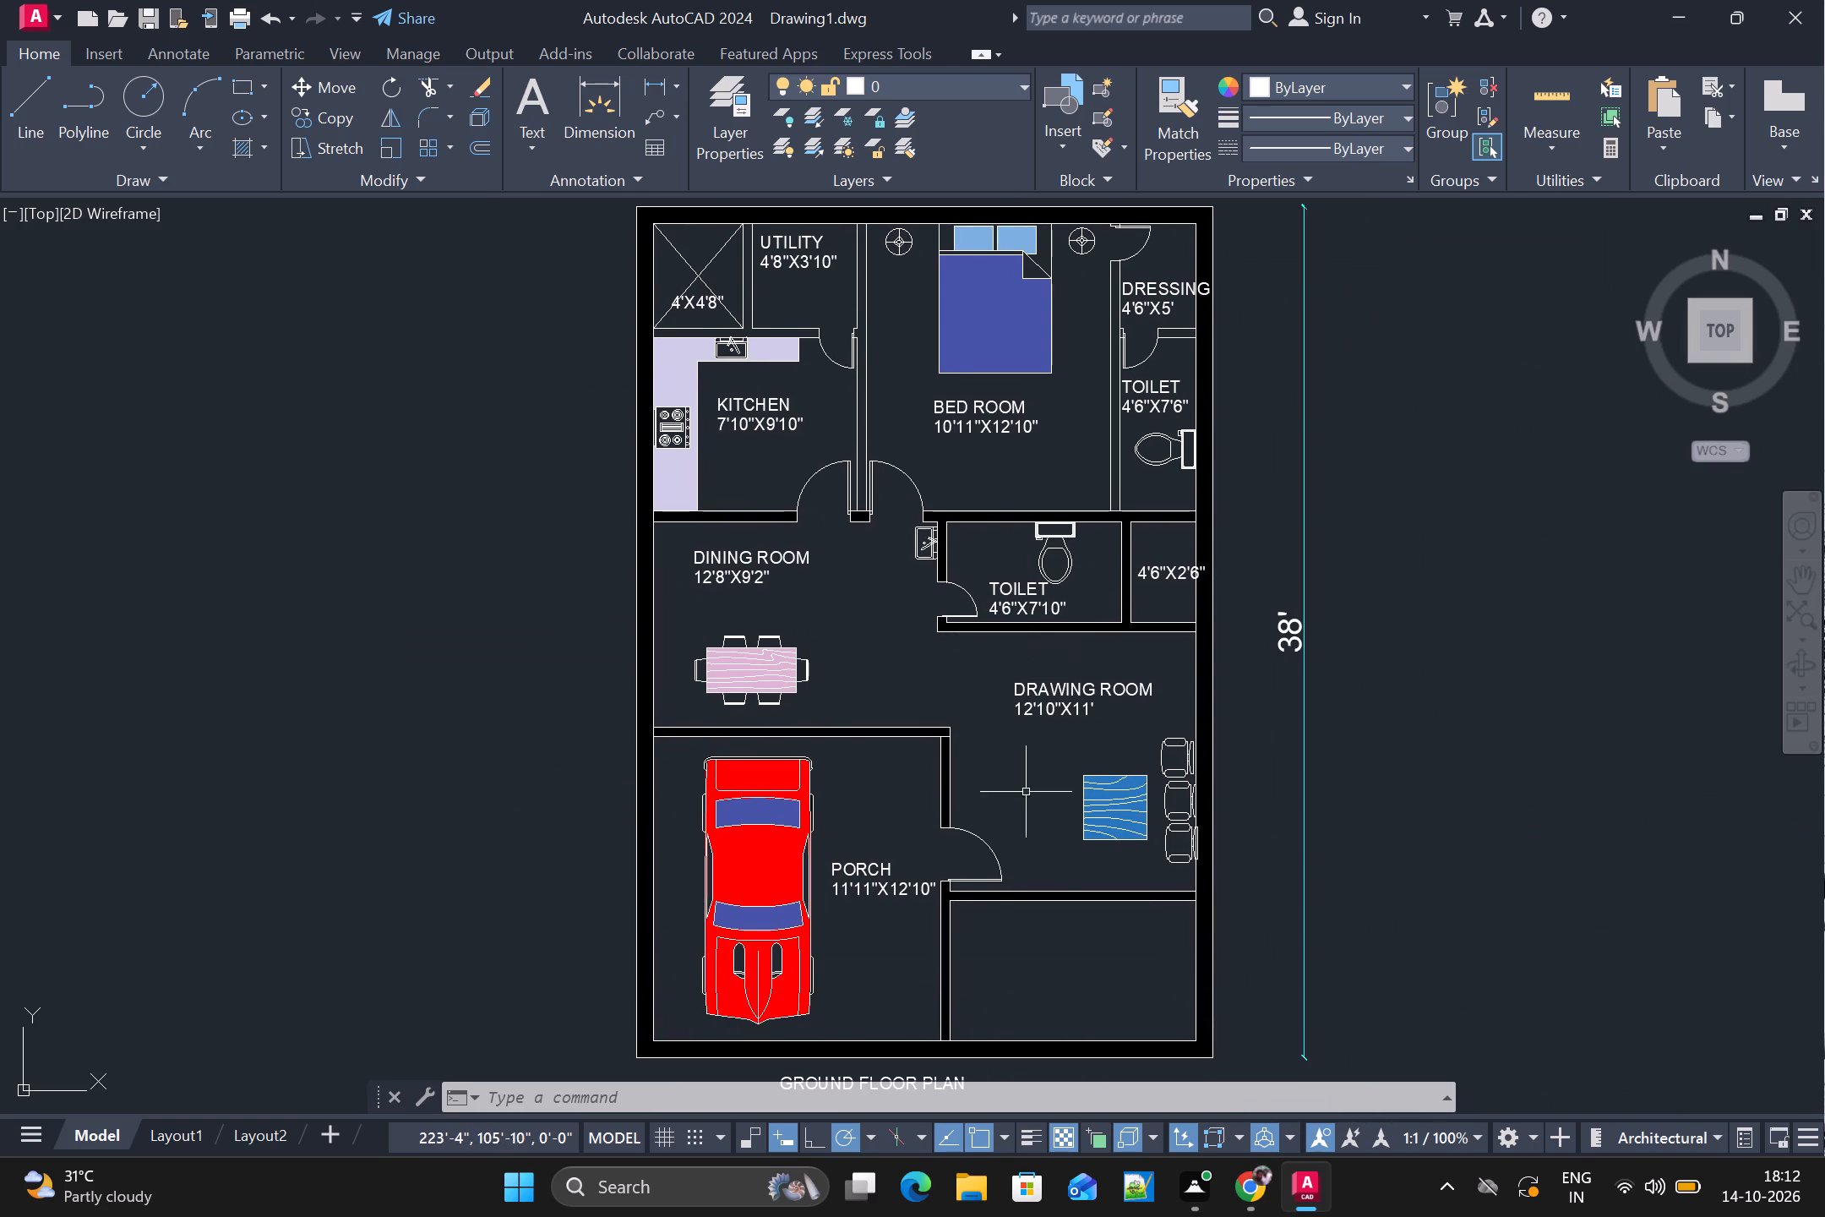
middle_click_drag(1025, 884, 1023, 857)
key("Escape")
key("l")
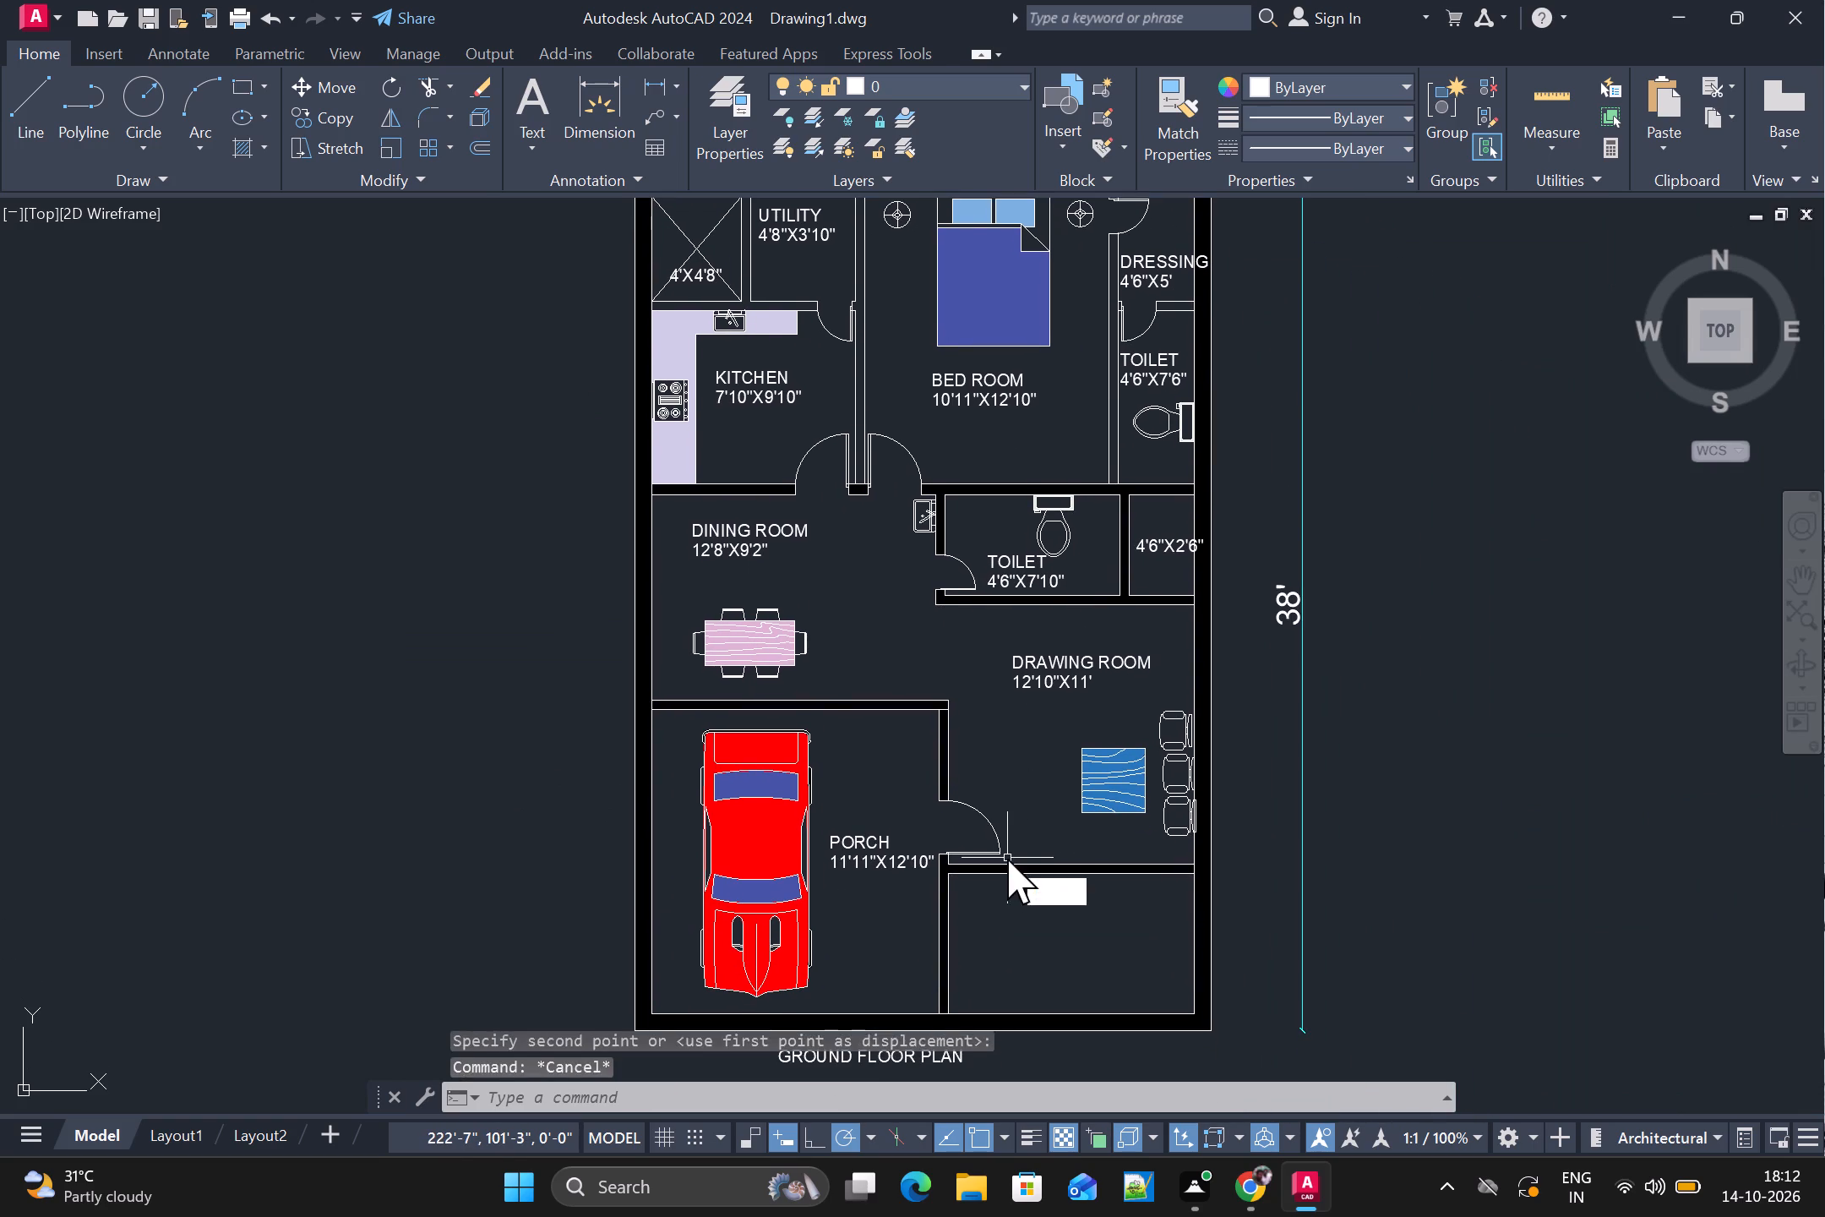
key("Return")
scroll(967, 965, "up", 1)
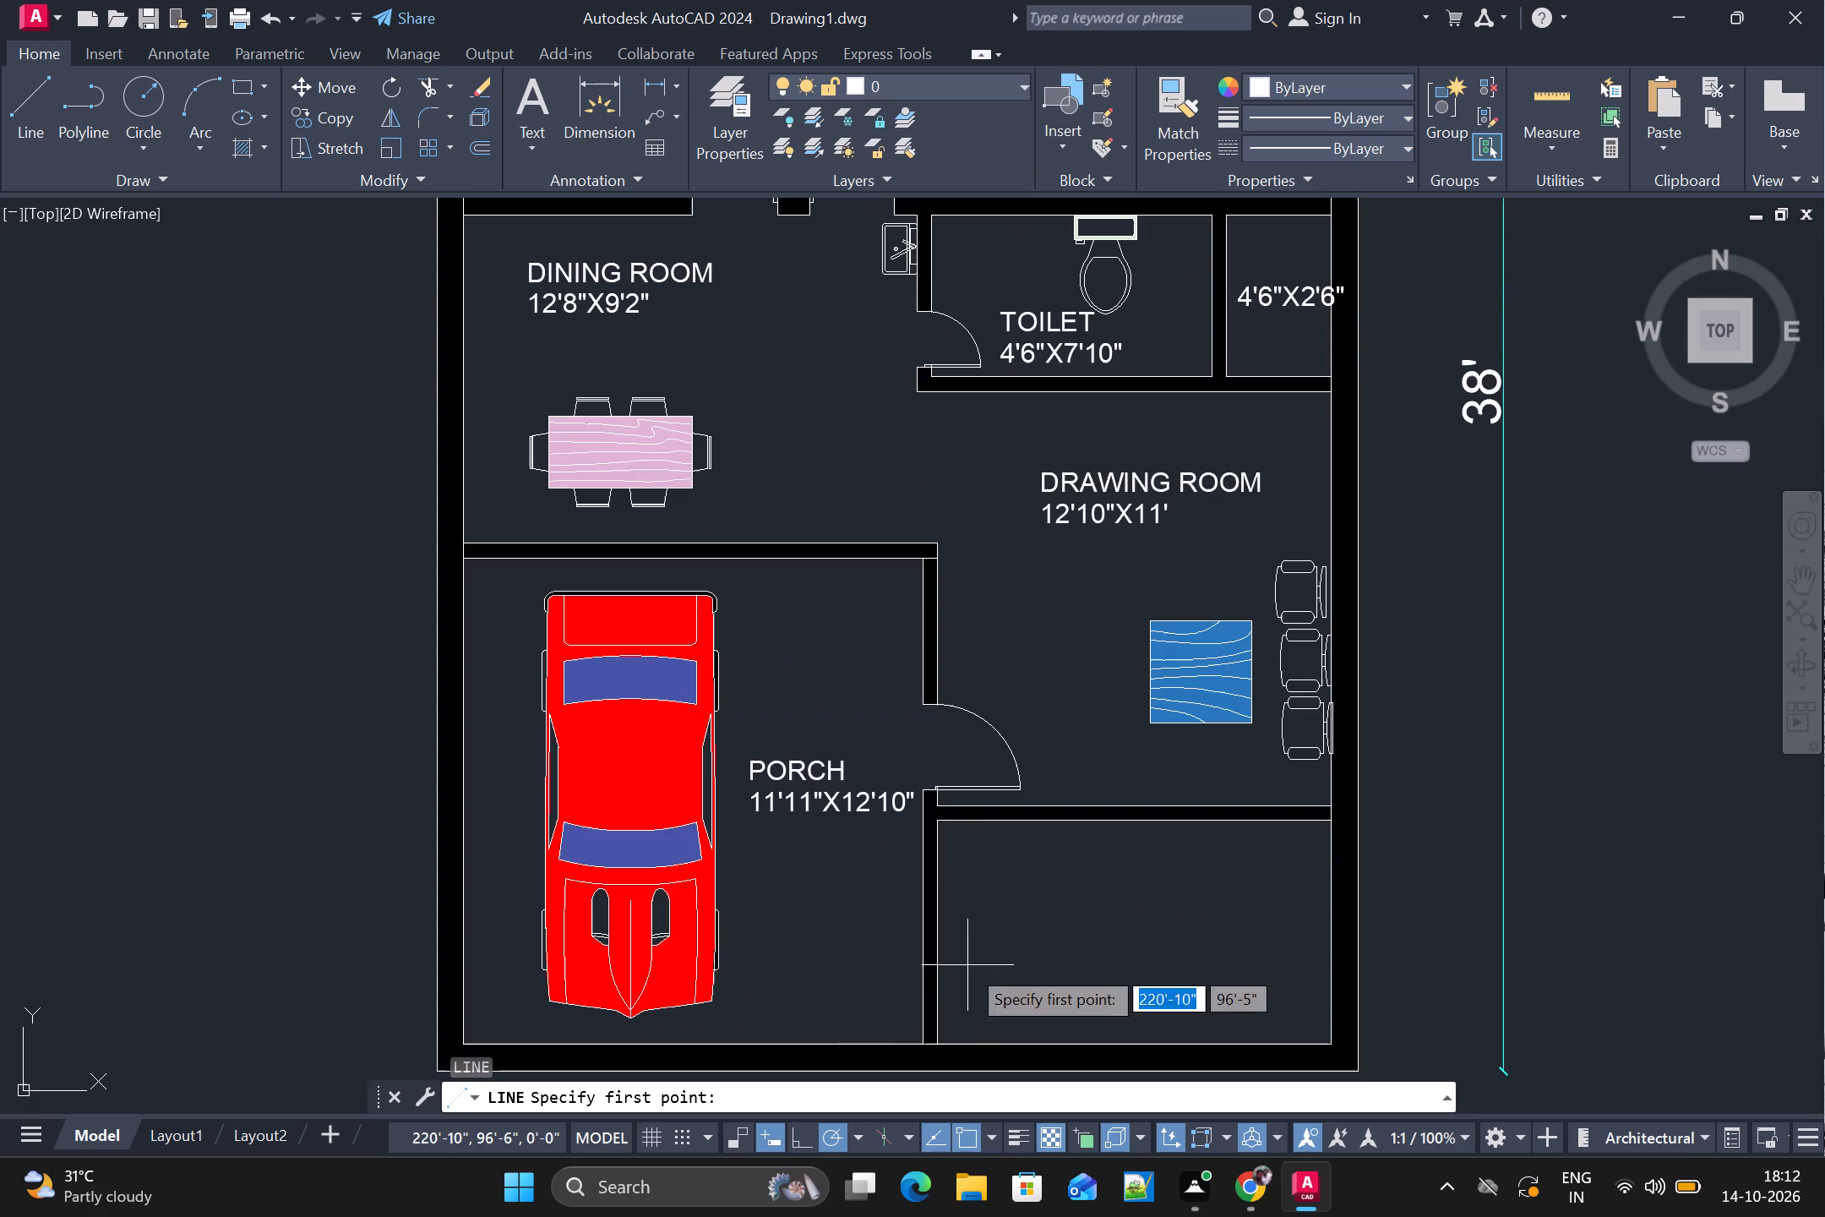
middle_click_drag(1036, 1033, 1019, 968)
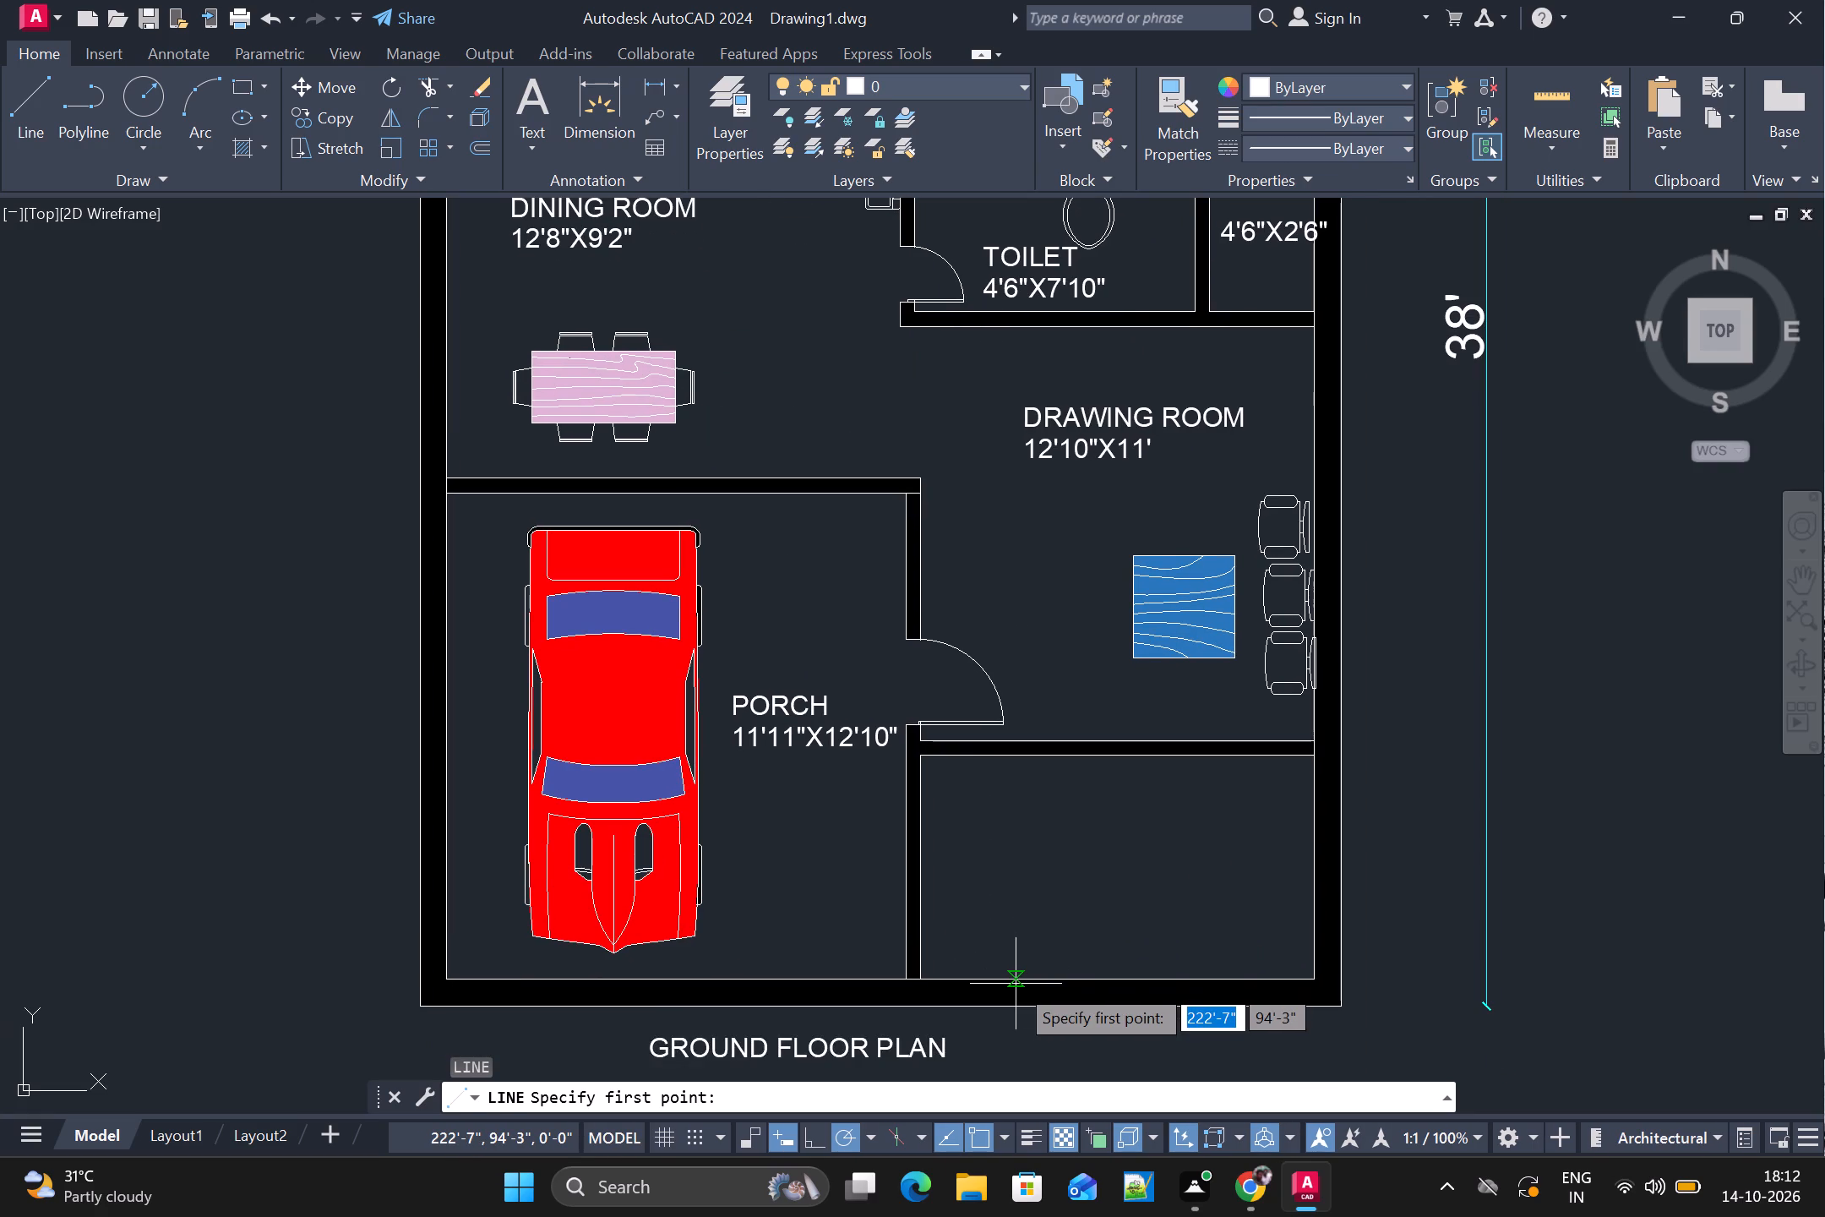
left_click(972, 978)
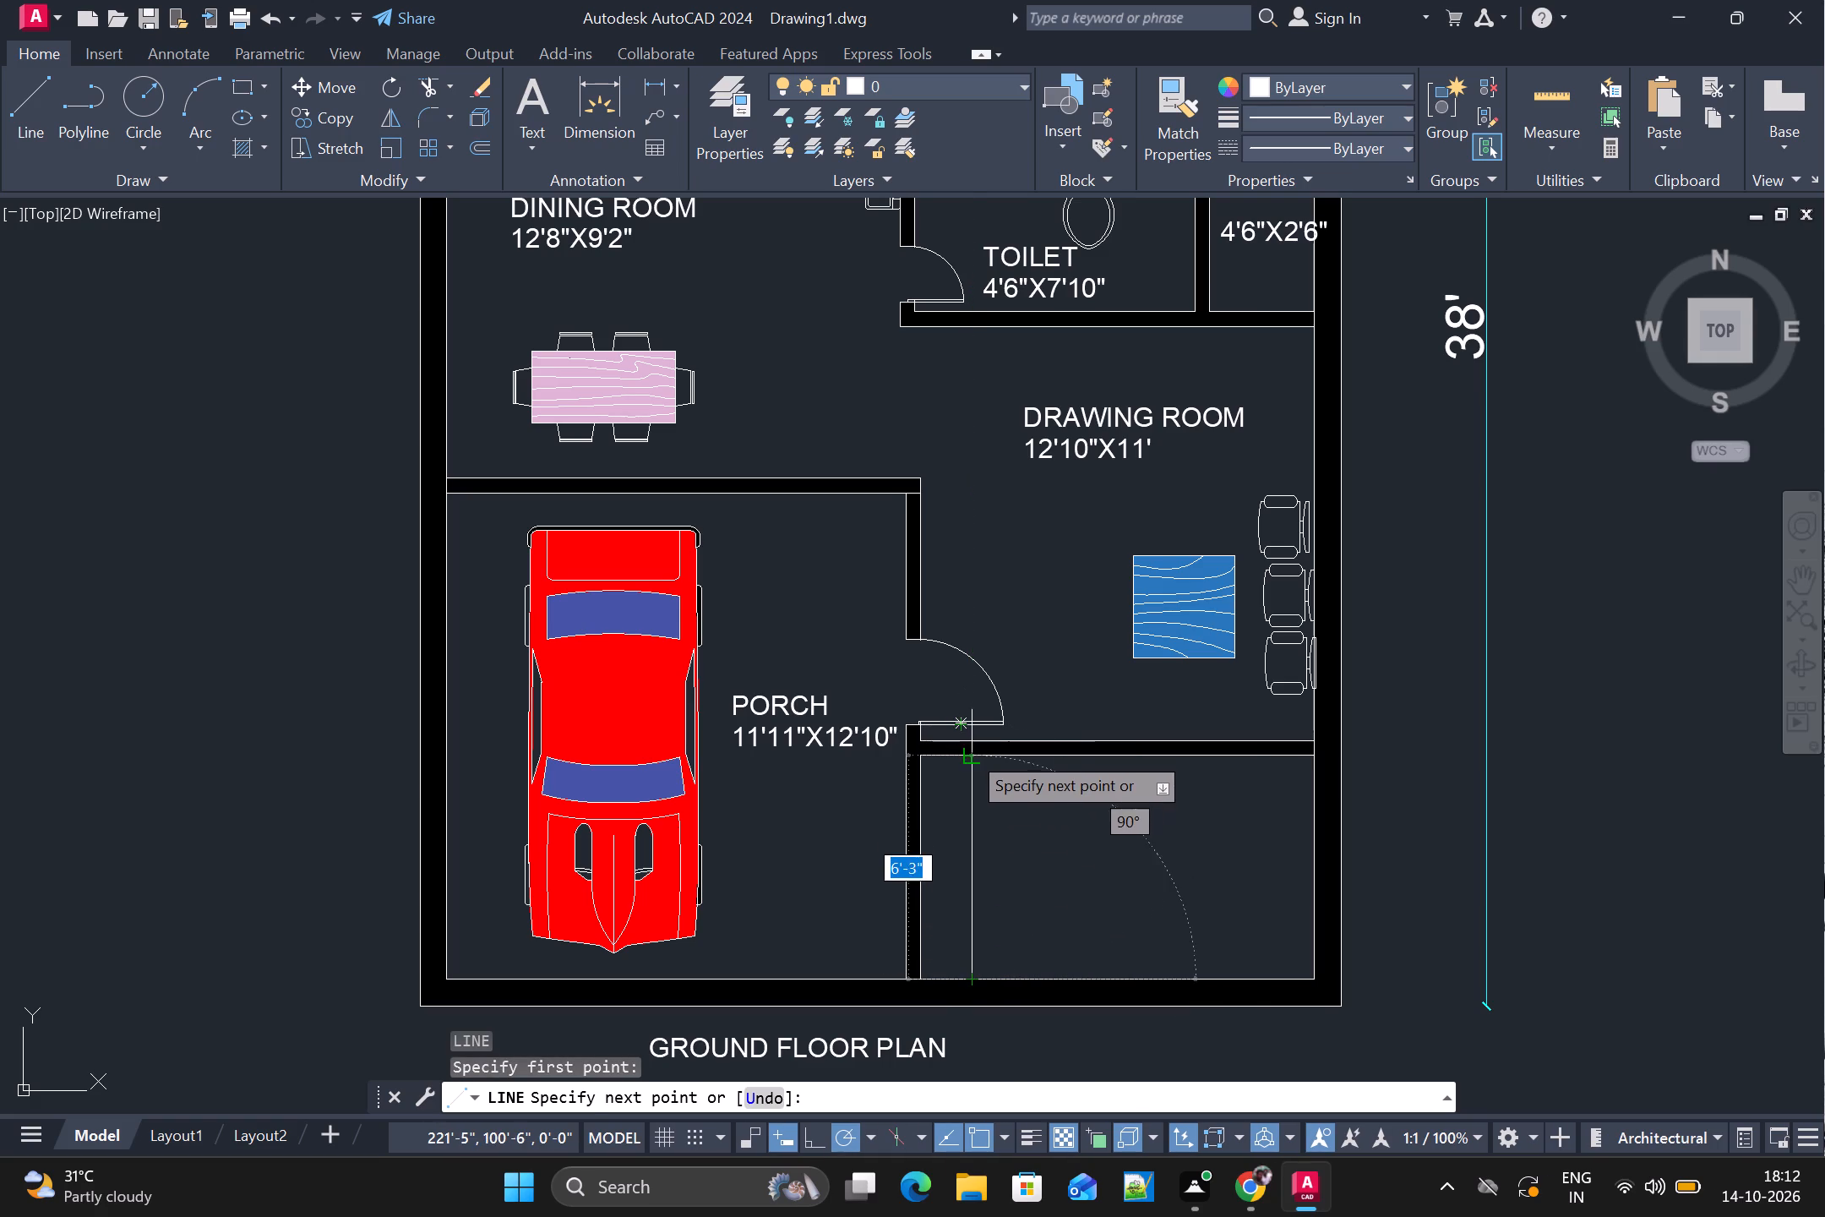
left_click(969, 760)
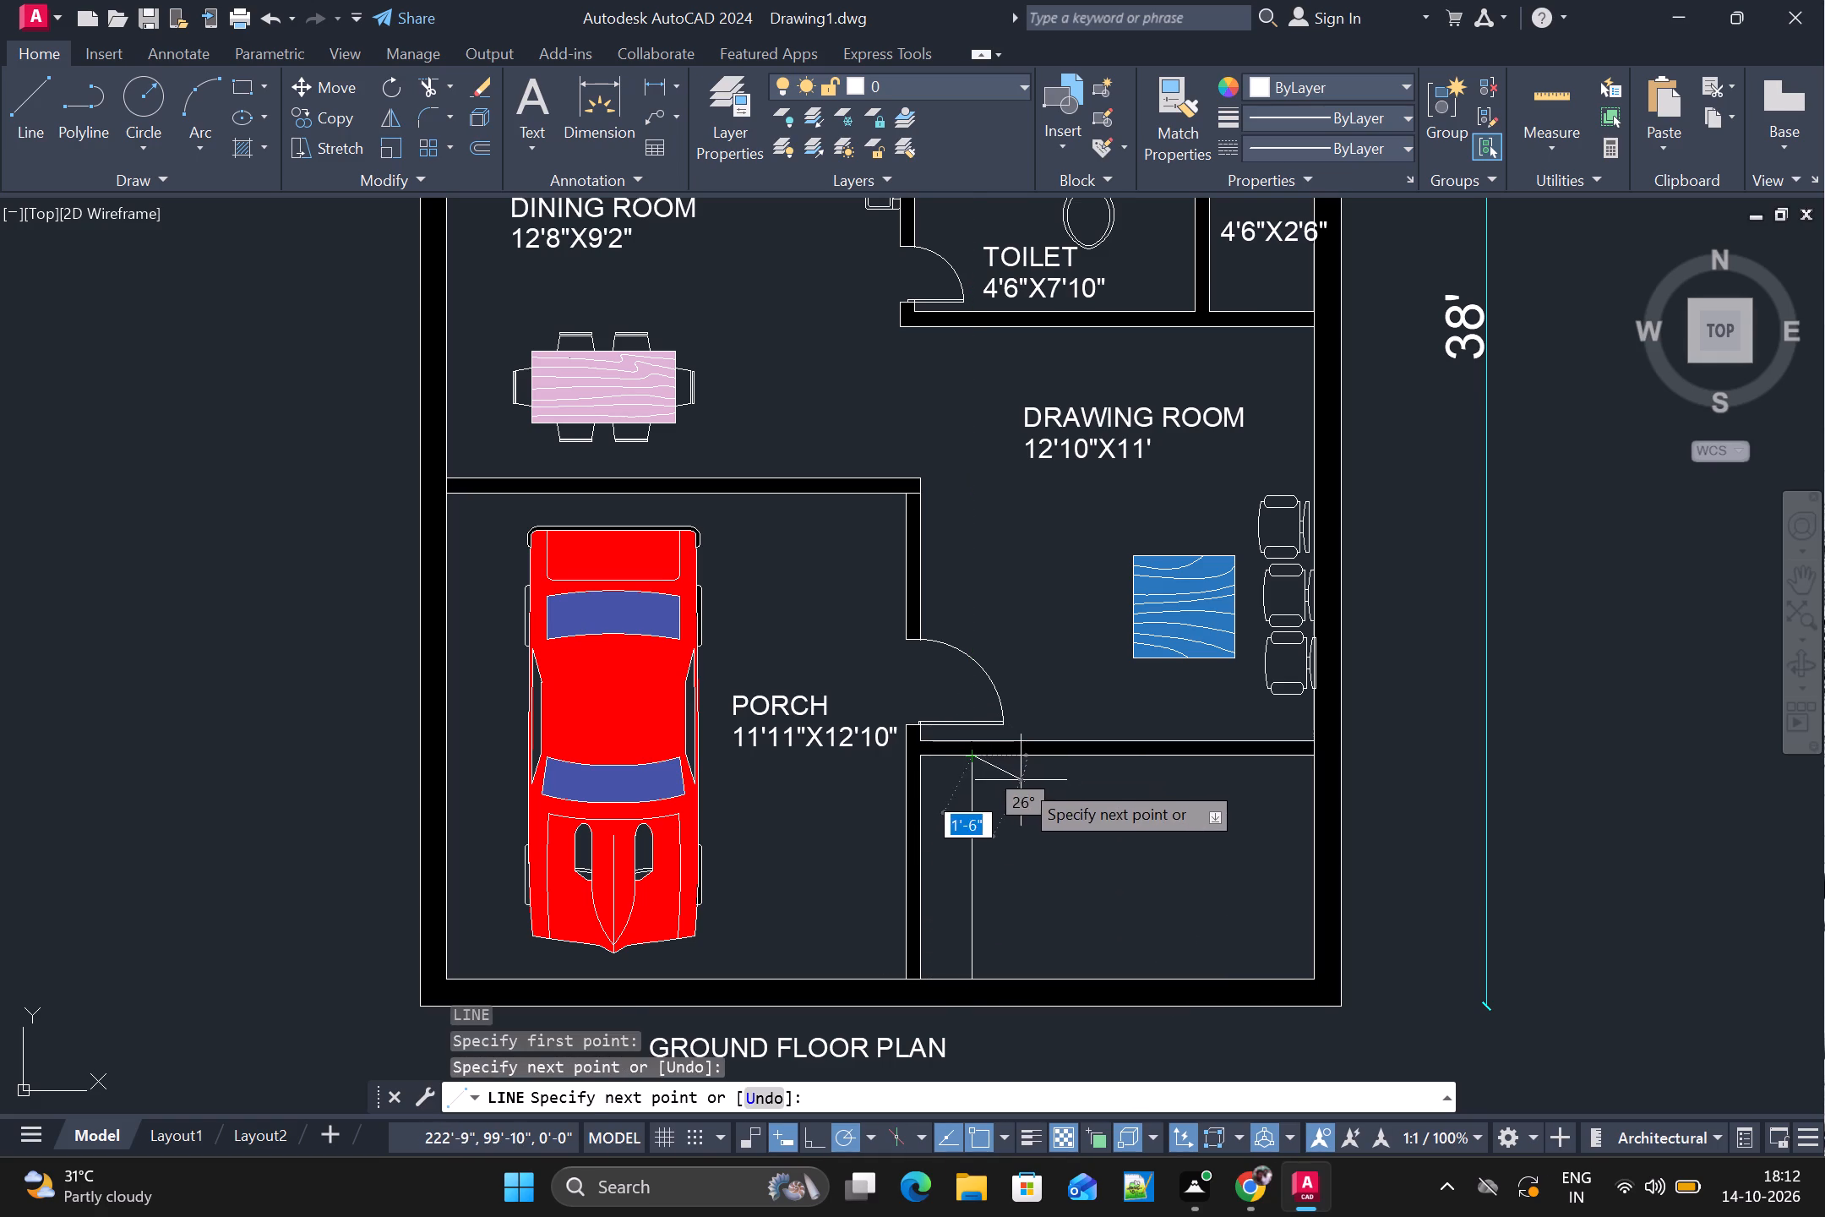
key("Escape")
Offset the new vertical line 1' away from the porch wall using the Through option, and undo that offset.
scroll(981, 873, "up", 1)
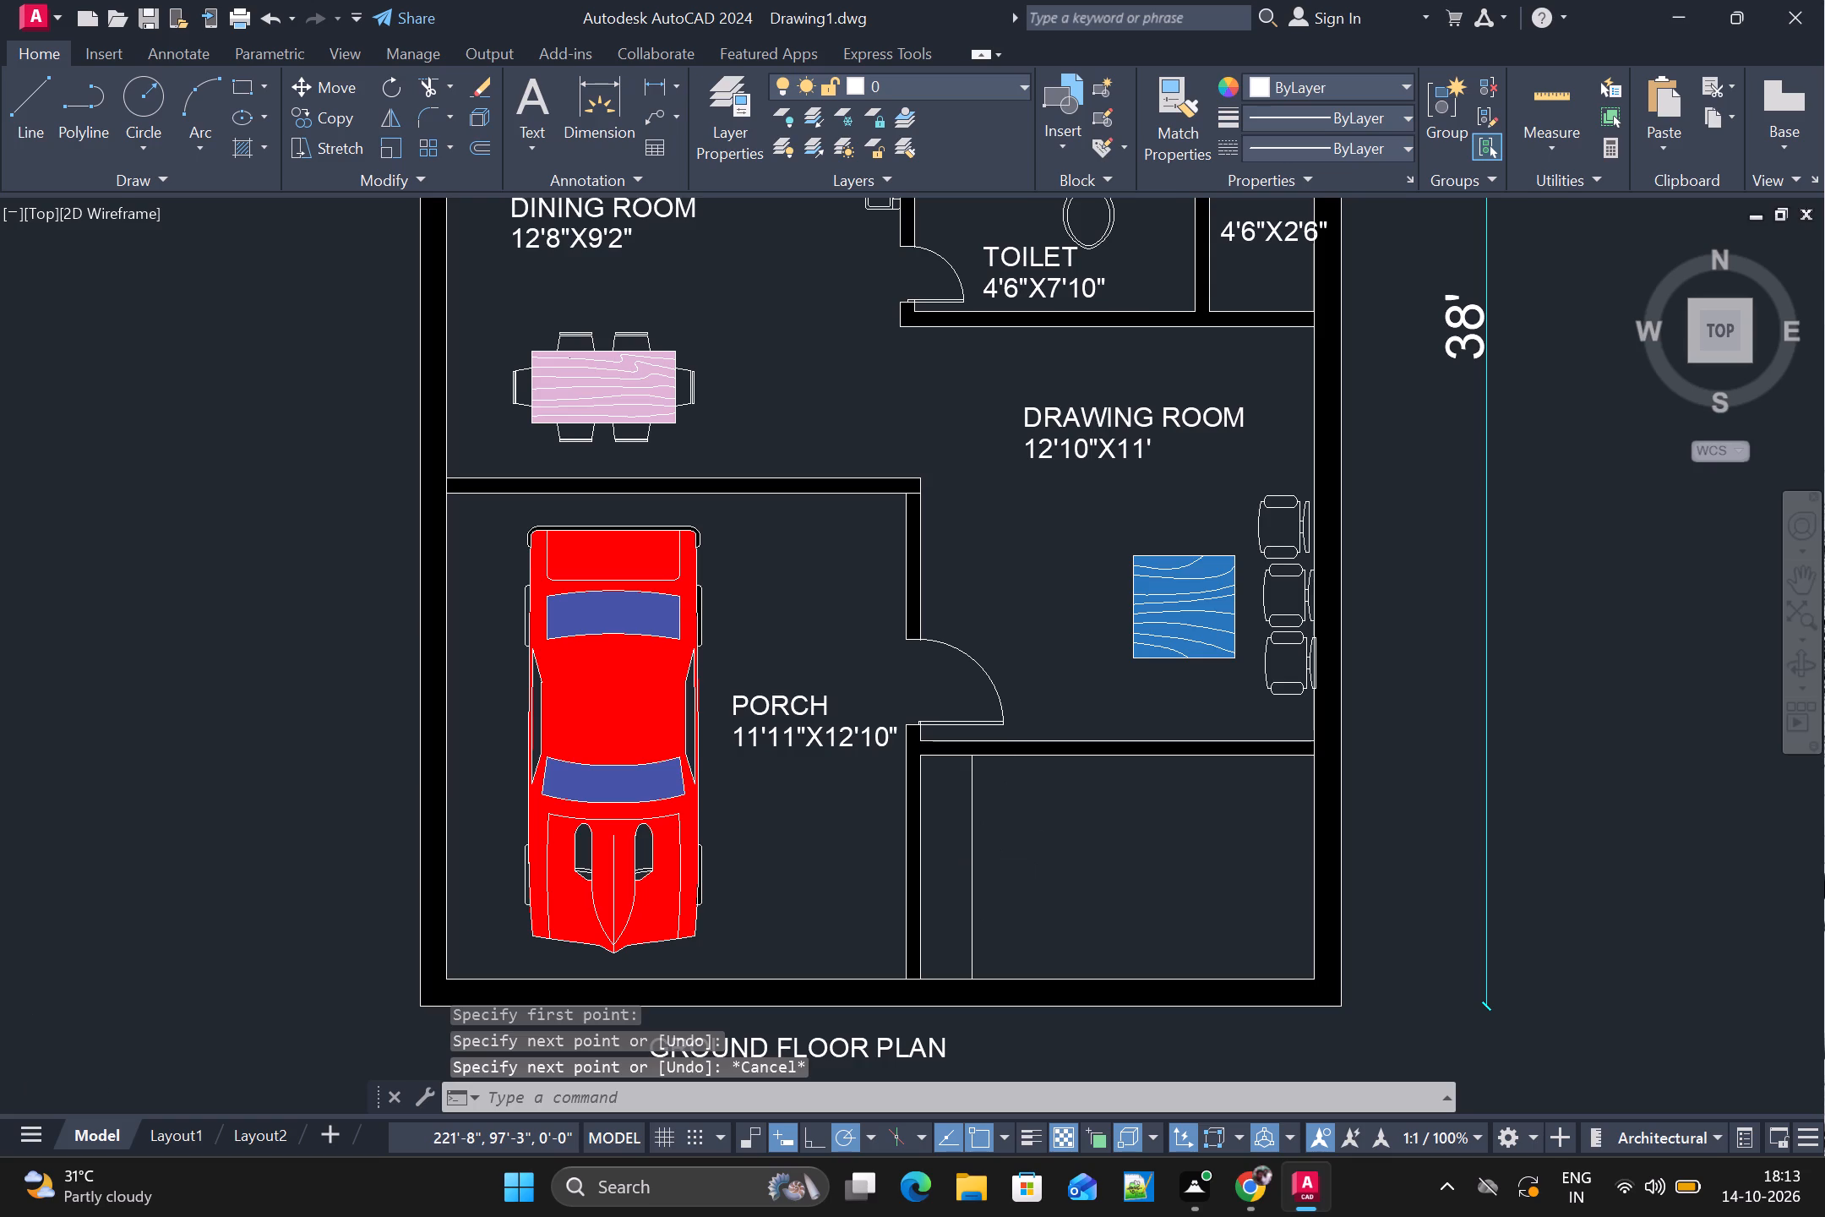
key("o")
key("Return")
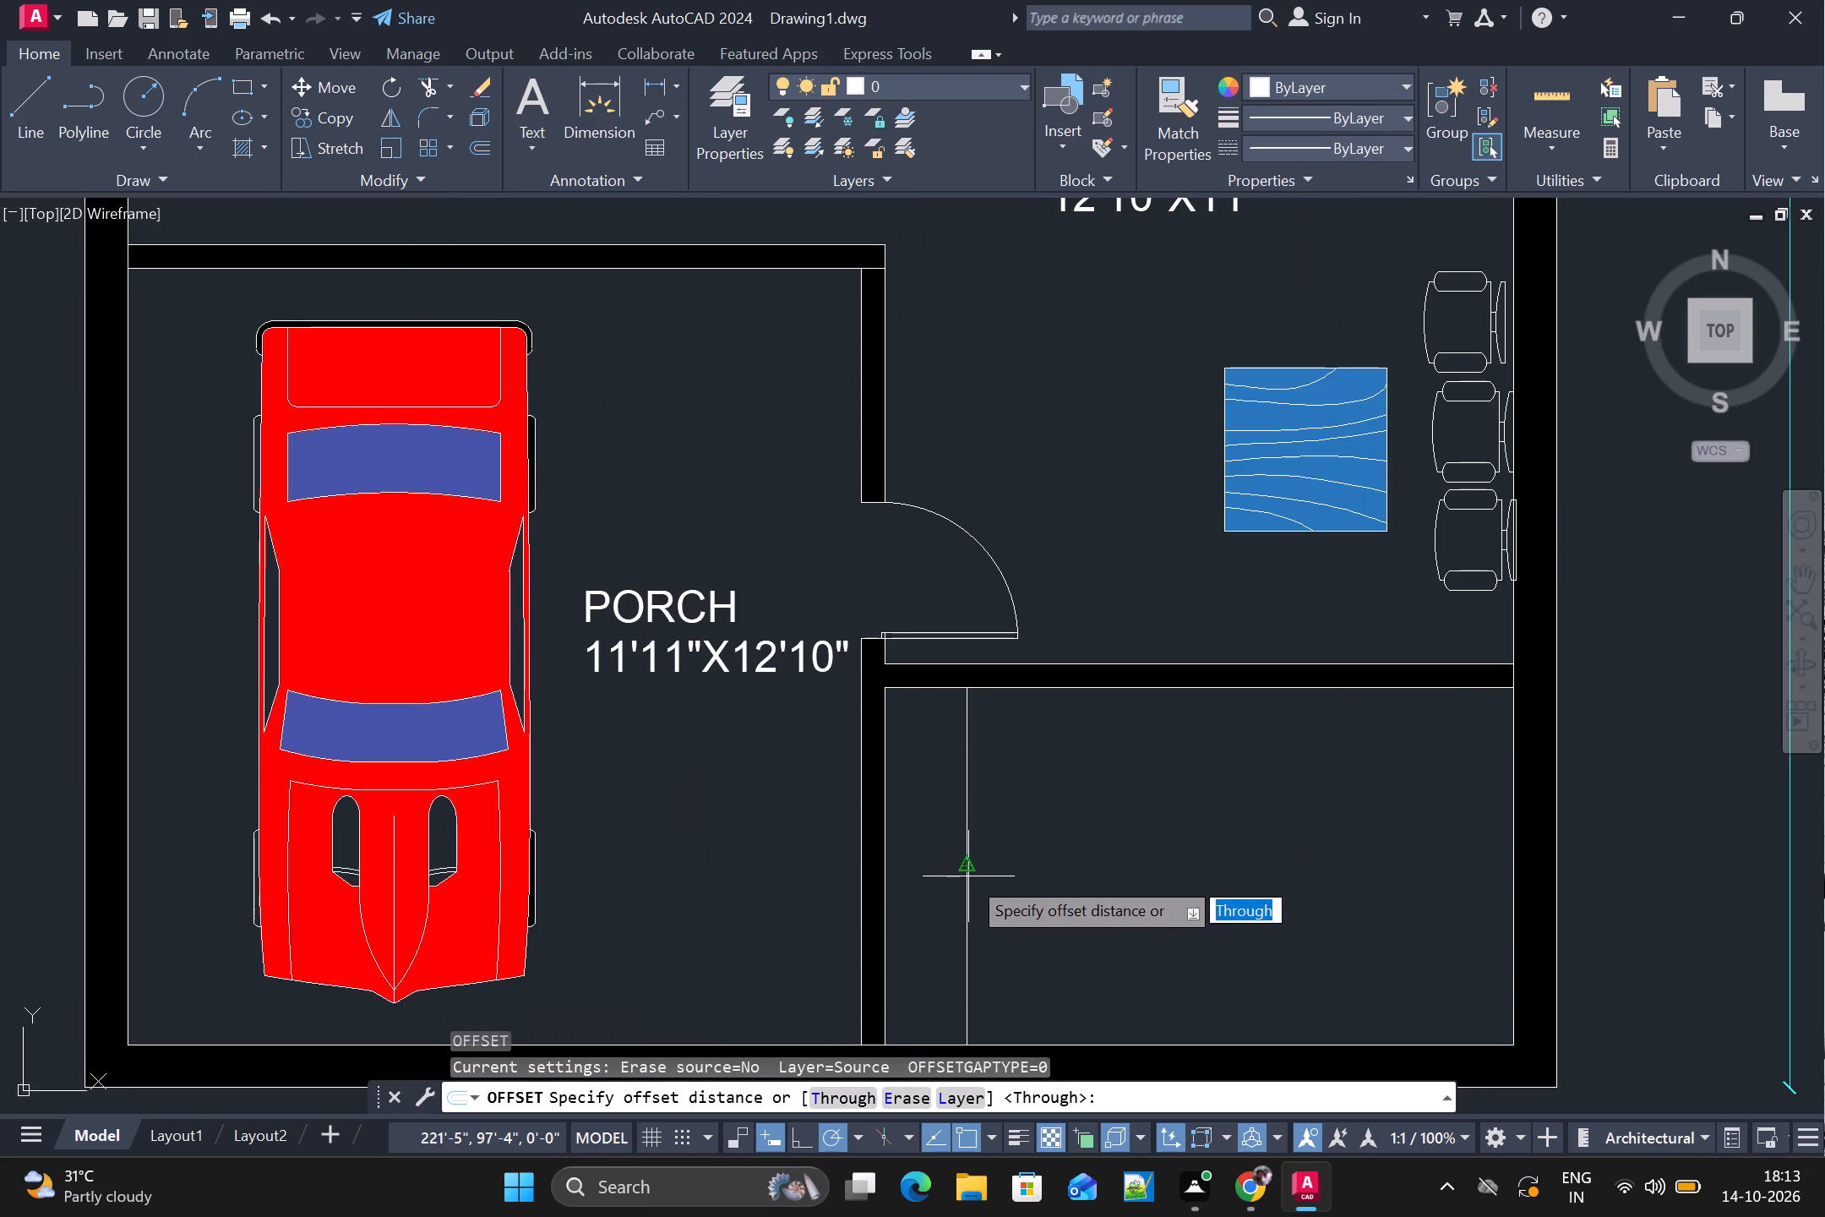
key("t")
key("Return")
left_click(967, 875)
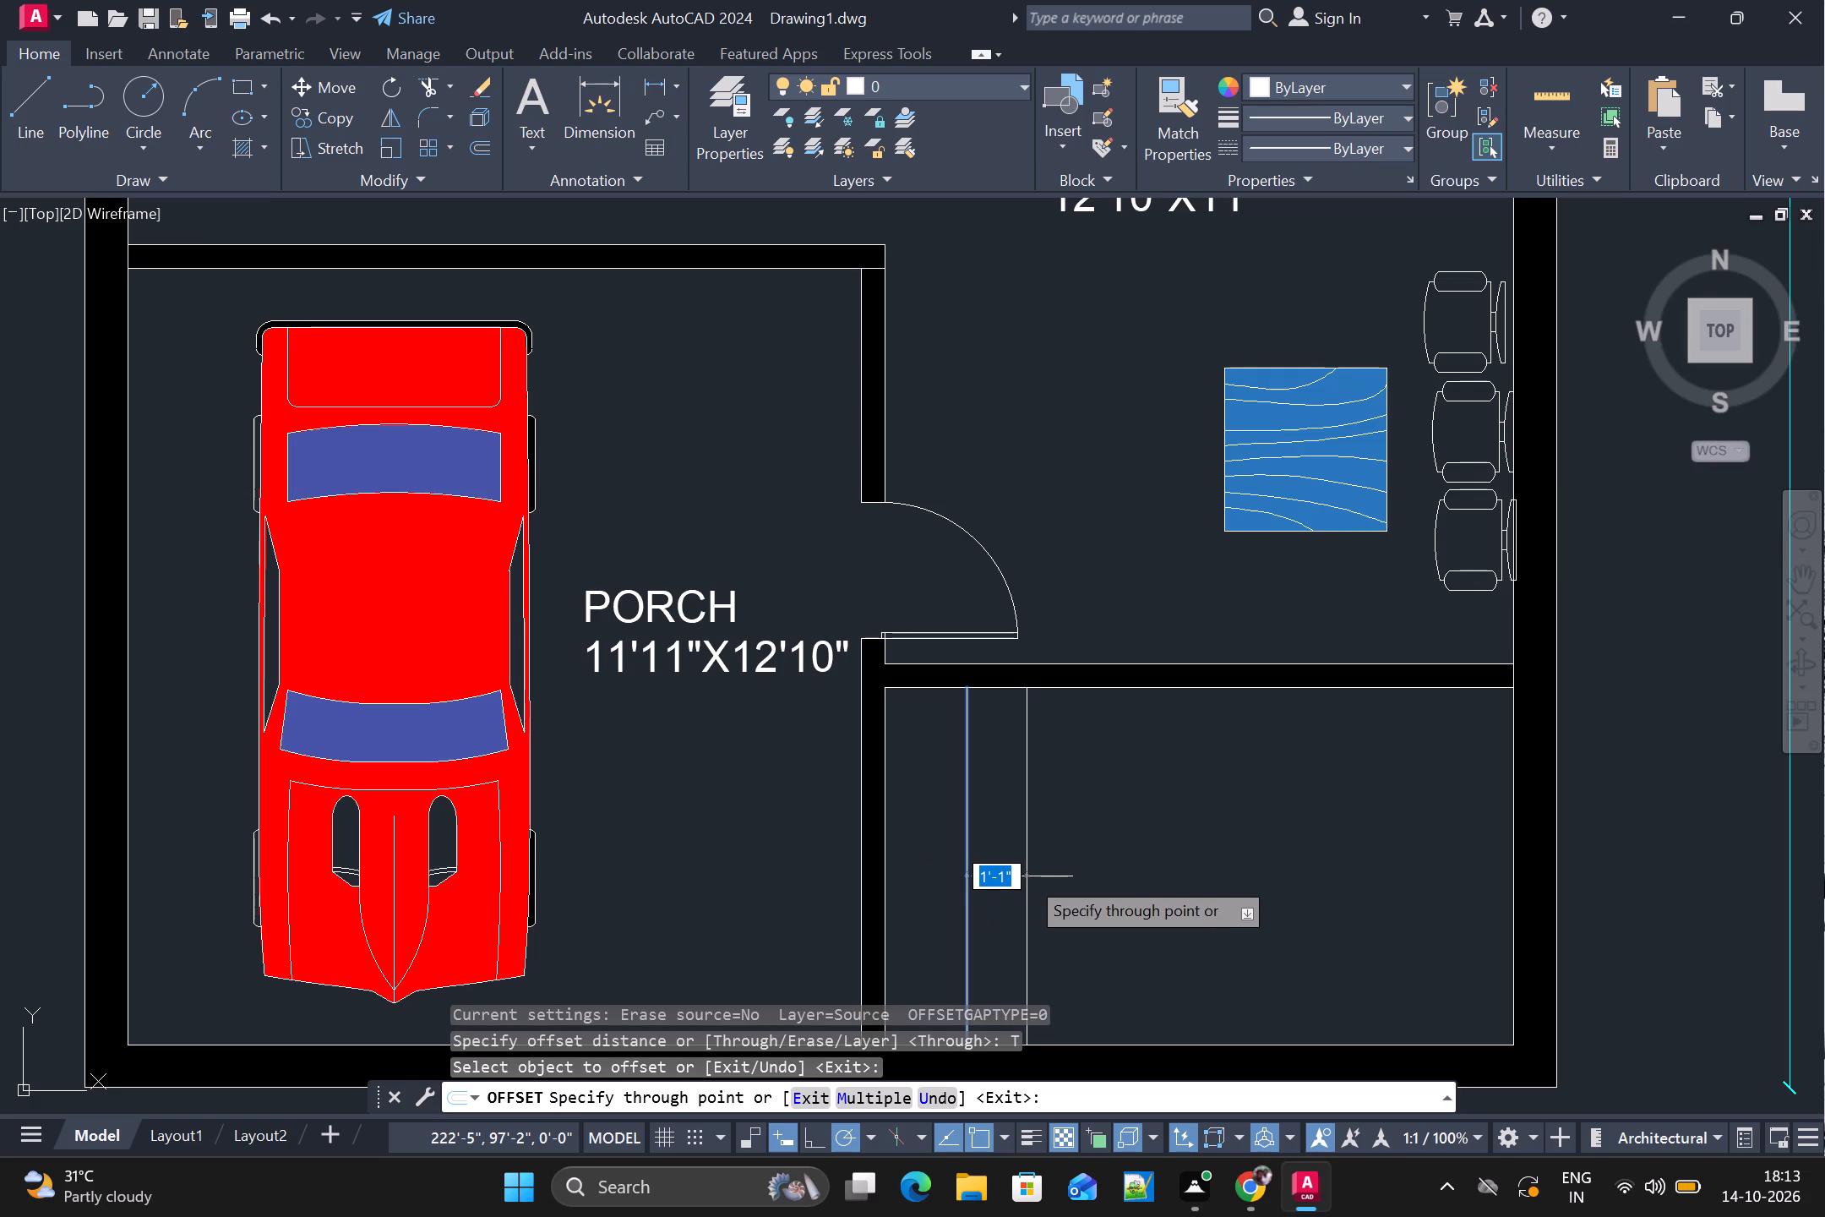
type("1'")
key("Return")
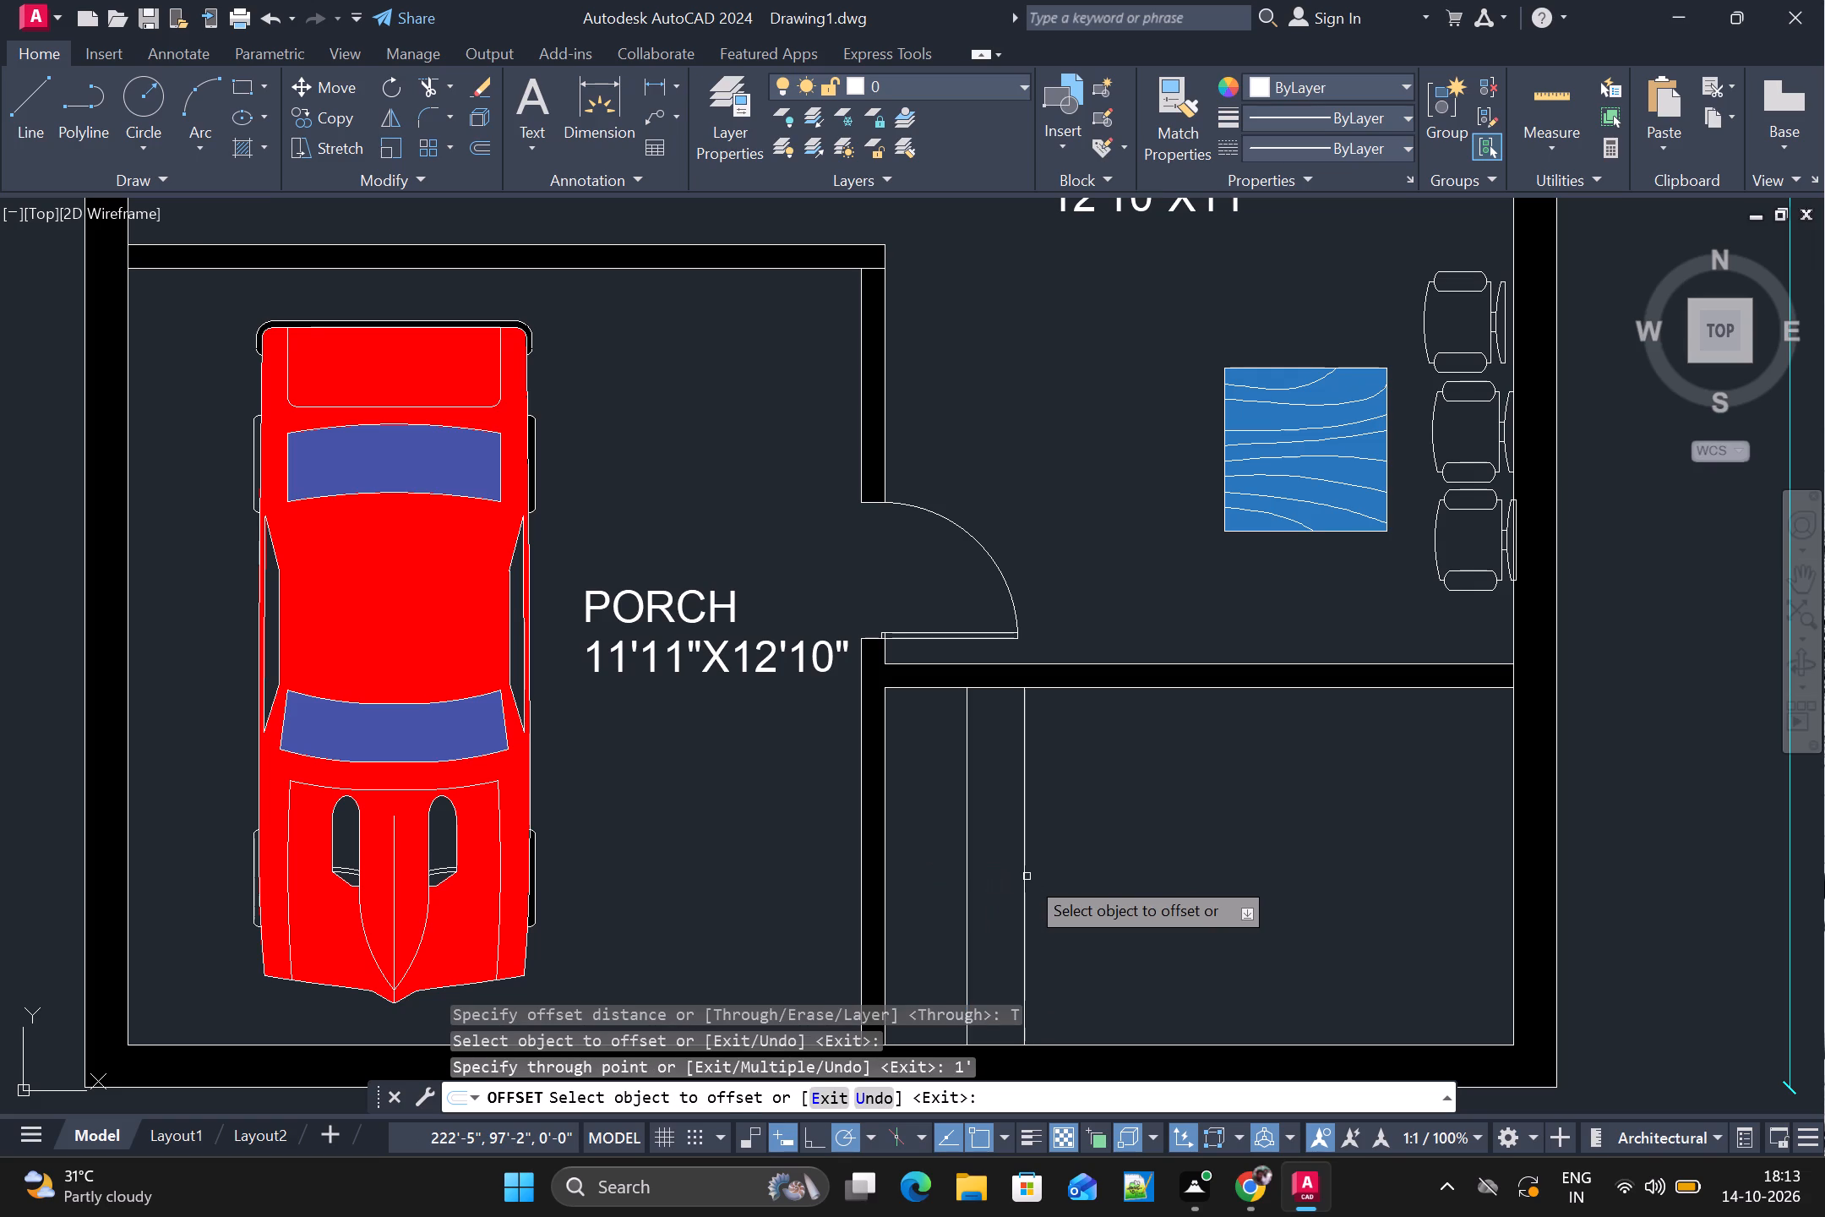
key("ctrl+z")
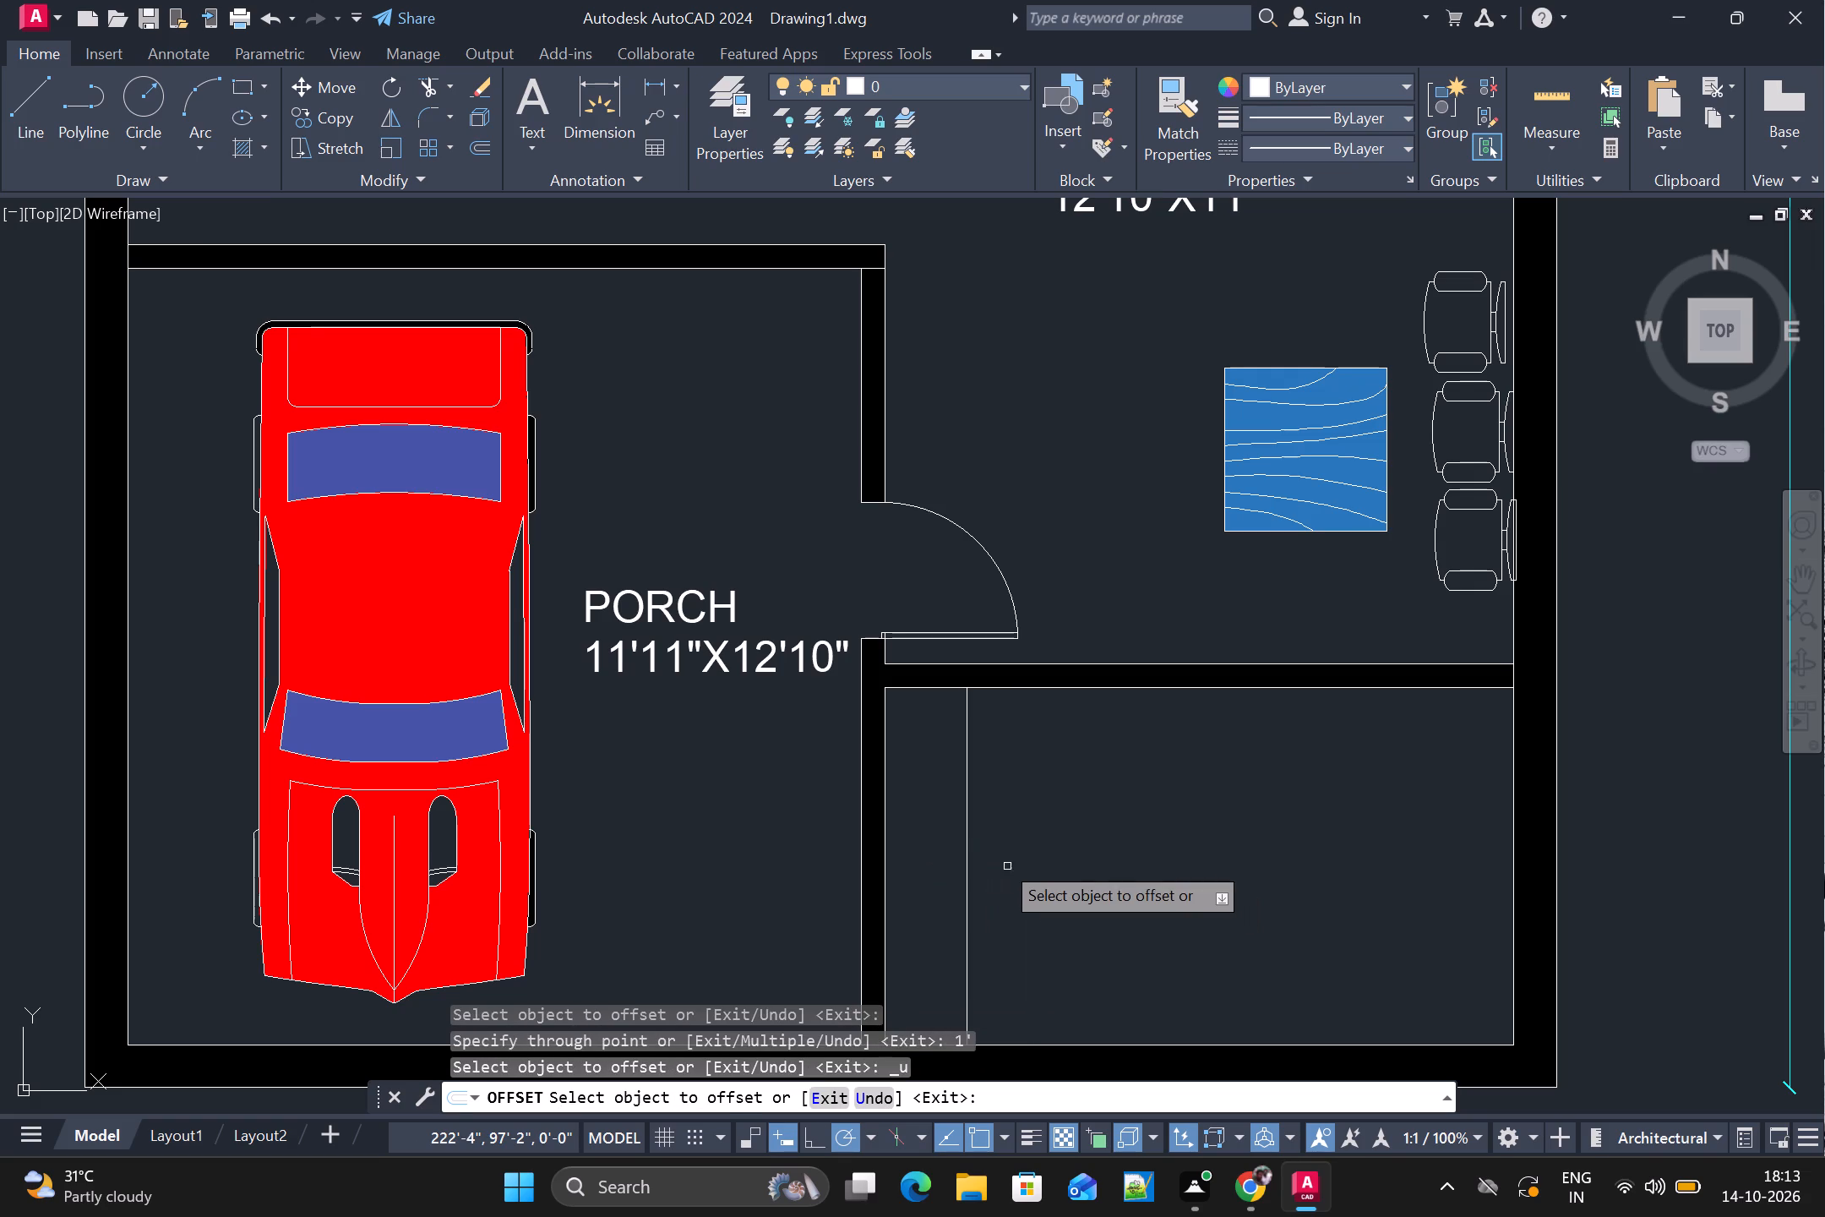
Offset the vertical line in the unlabelled room 6" away from the porch wall.
left_click(968, 829)
type("6\"")
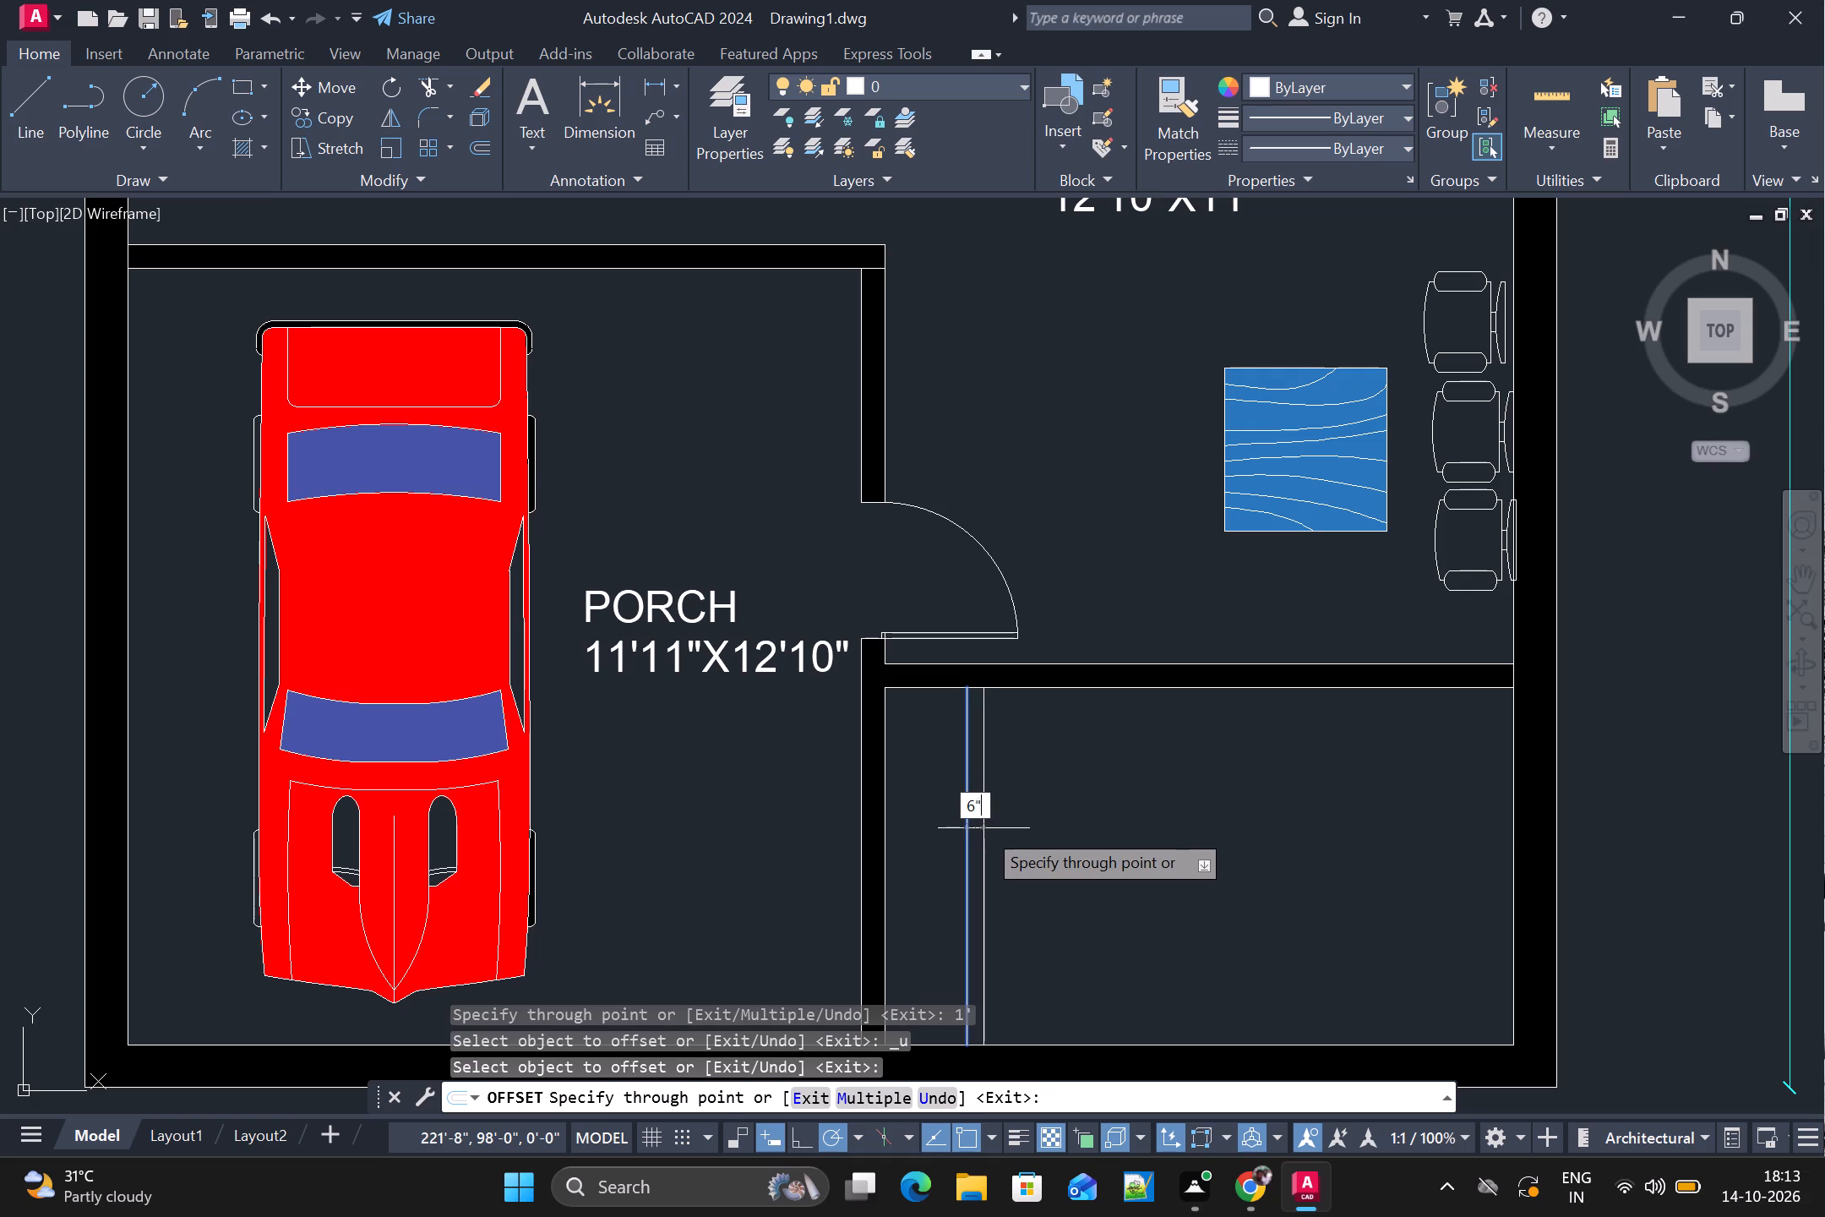
key("Return")
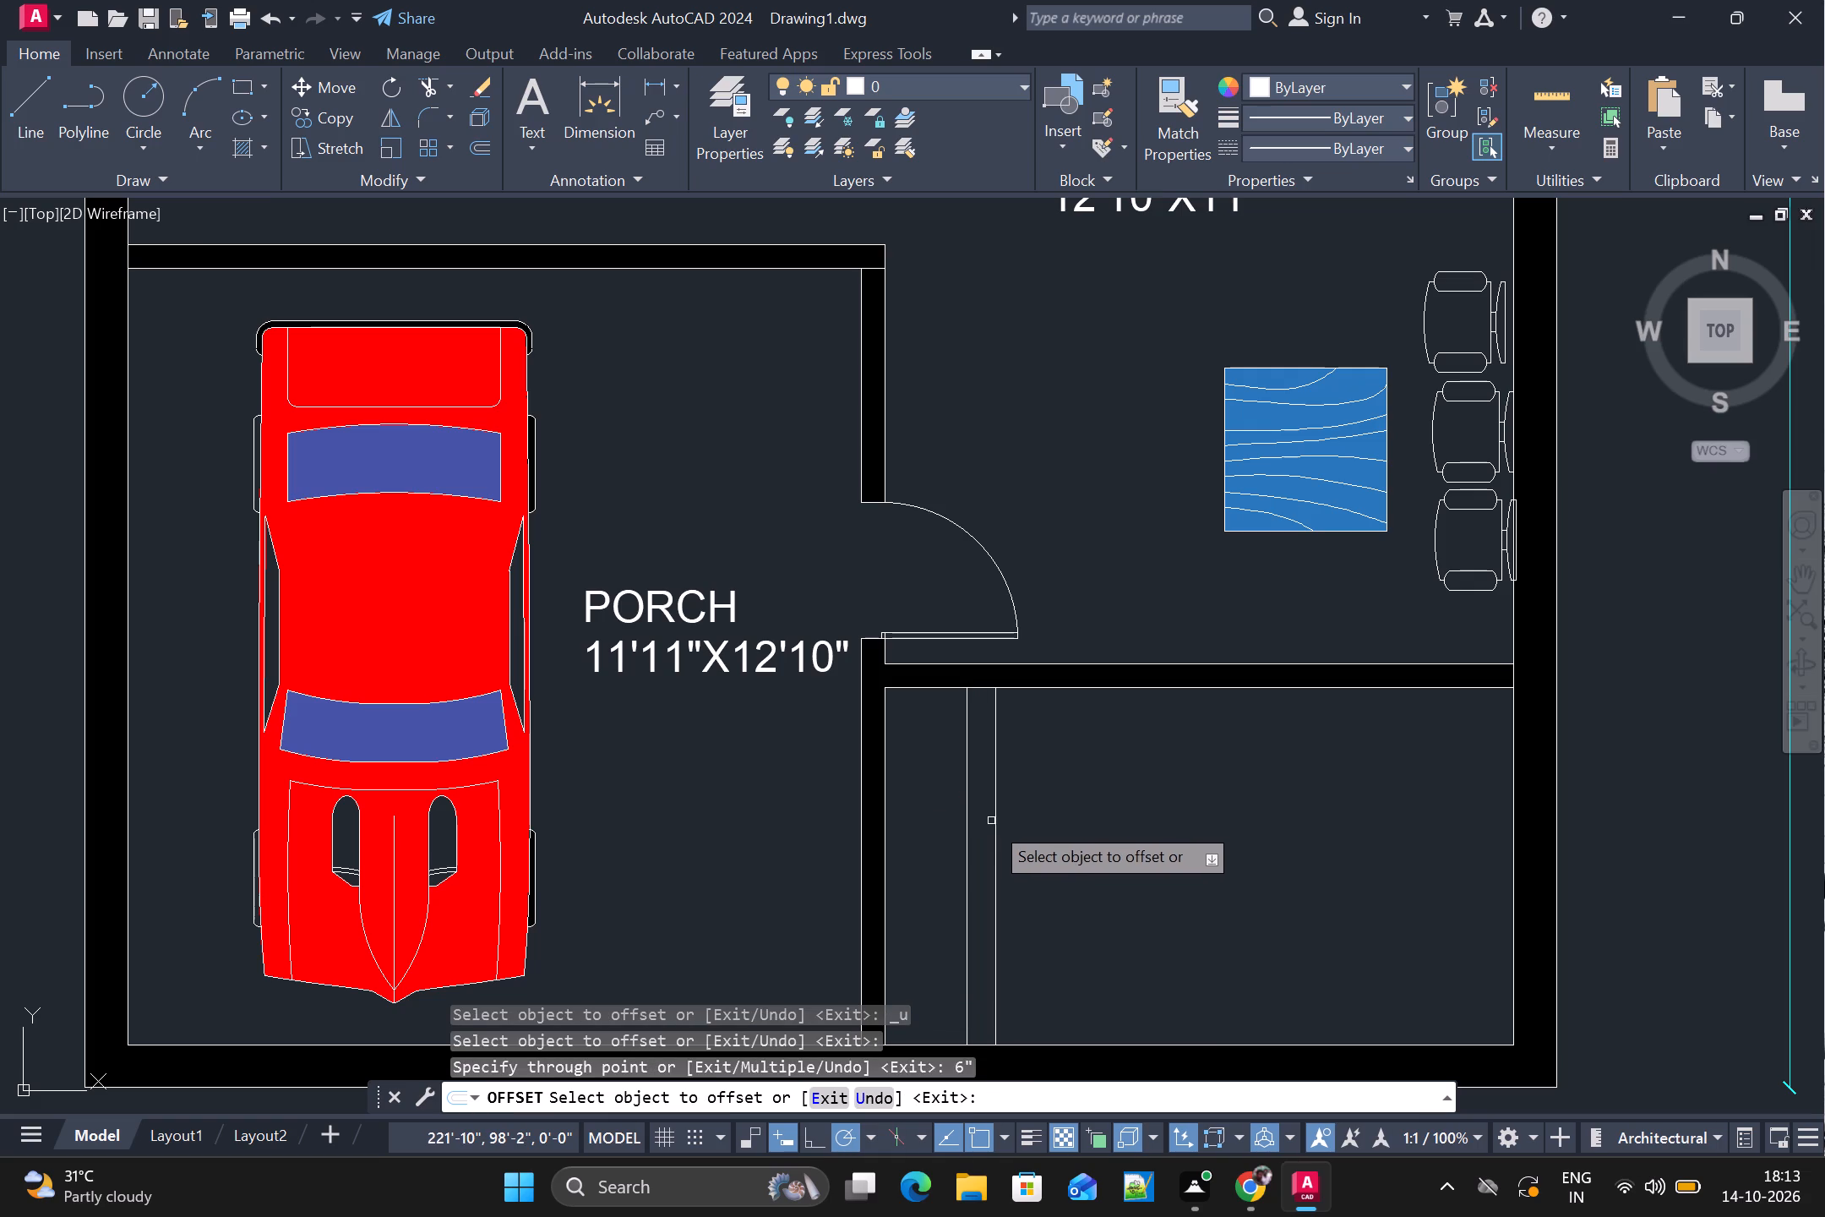
Offset twelve more tread lines one after another, about 6" apart, away from the porch until the run is about 6'-8" long.
left_click(994, 821)
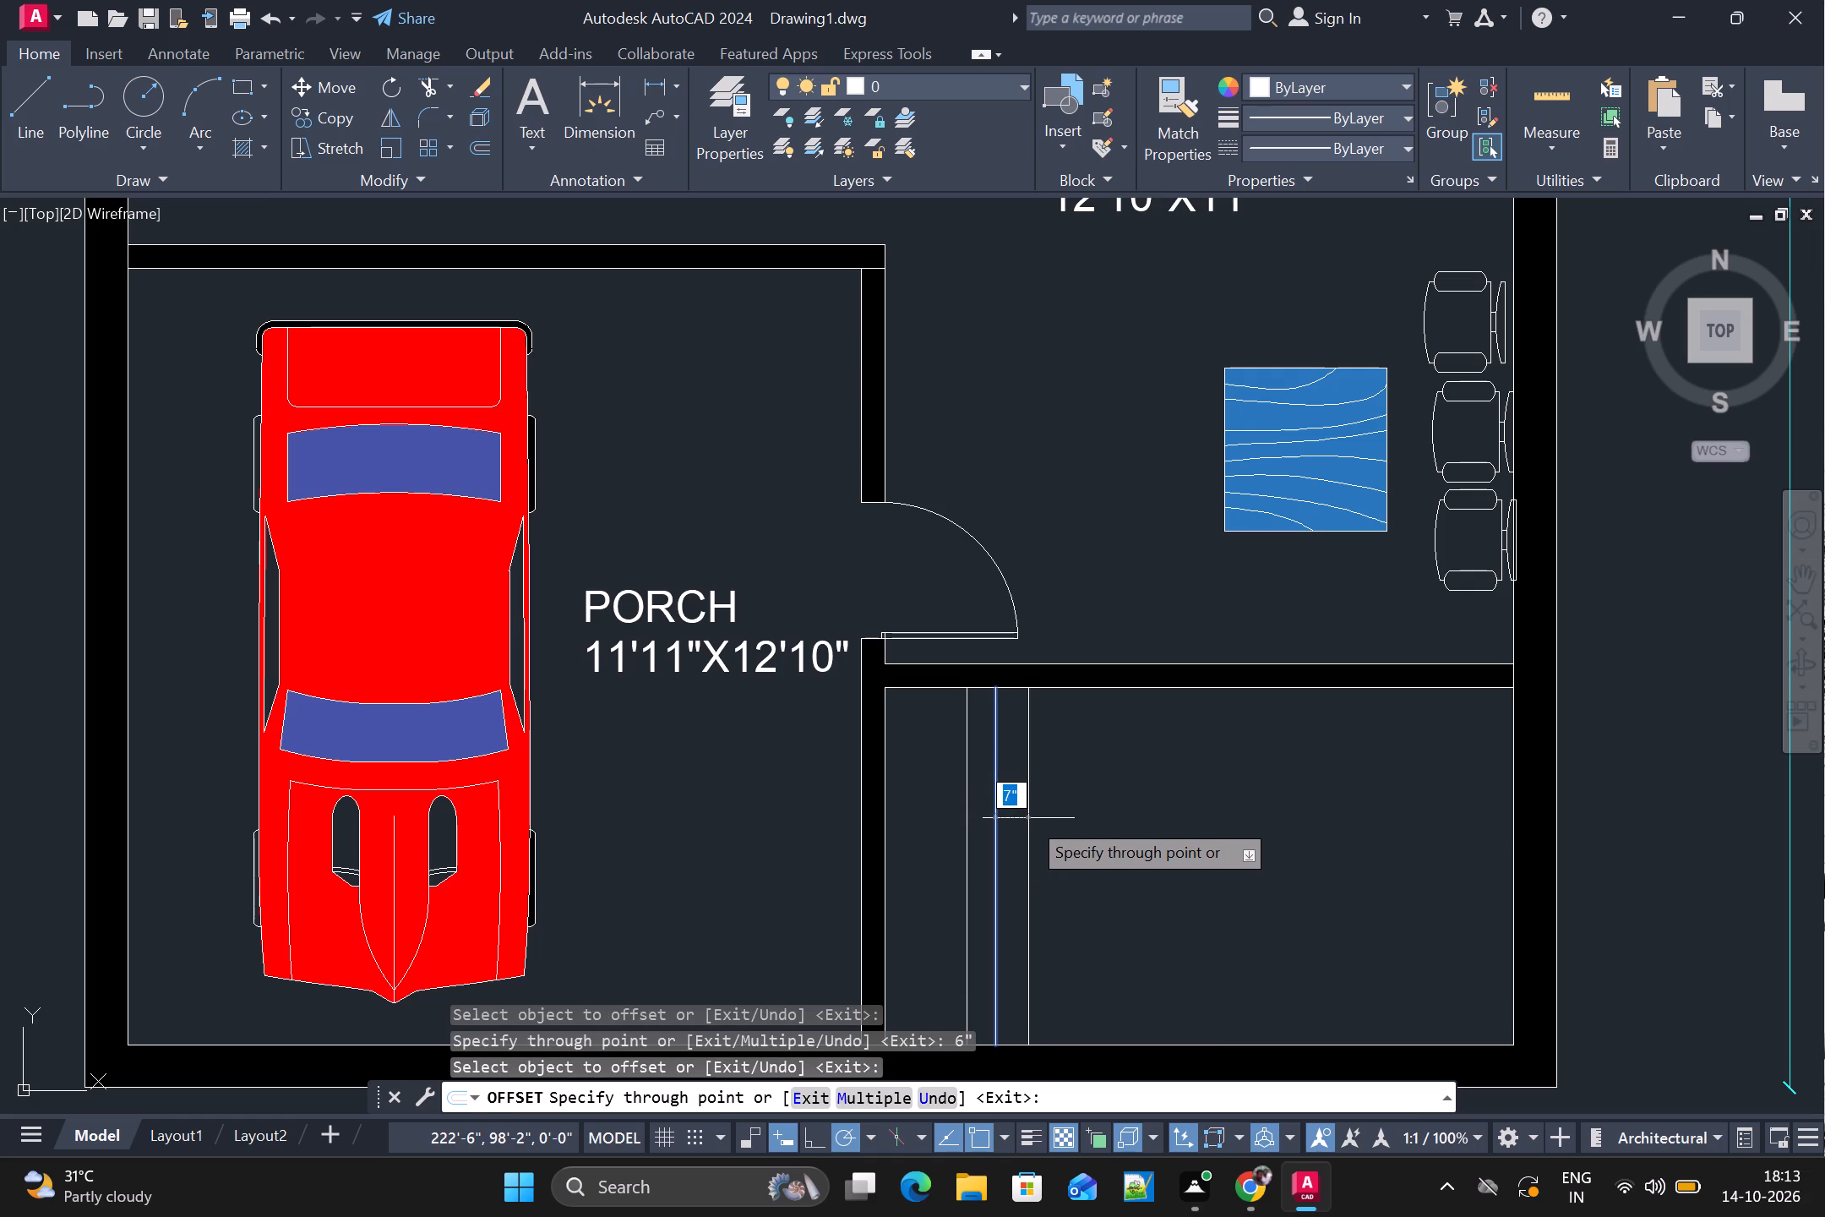
left_click(1023, 818)
left_click(1023, 818)
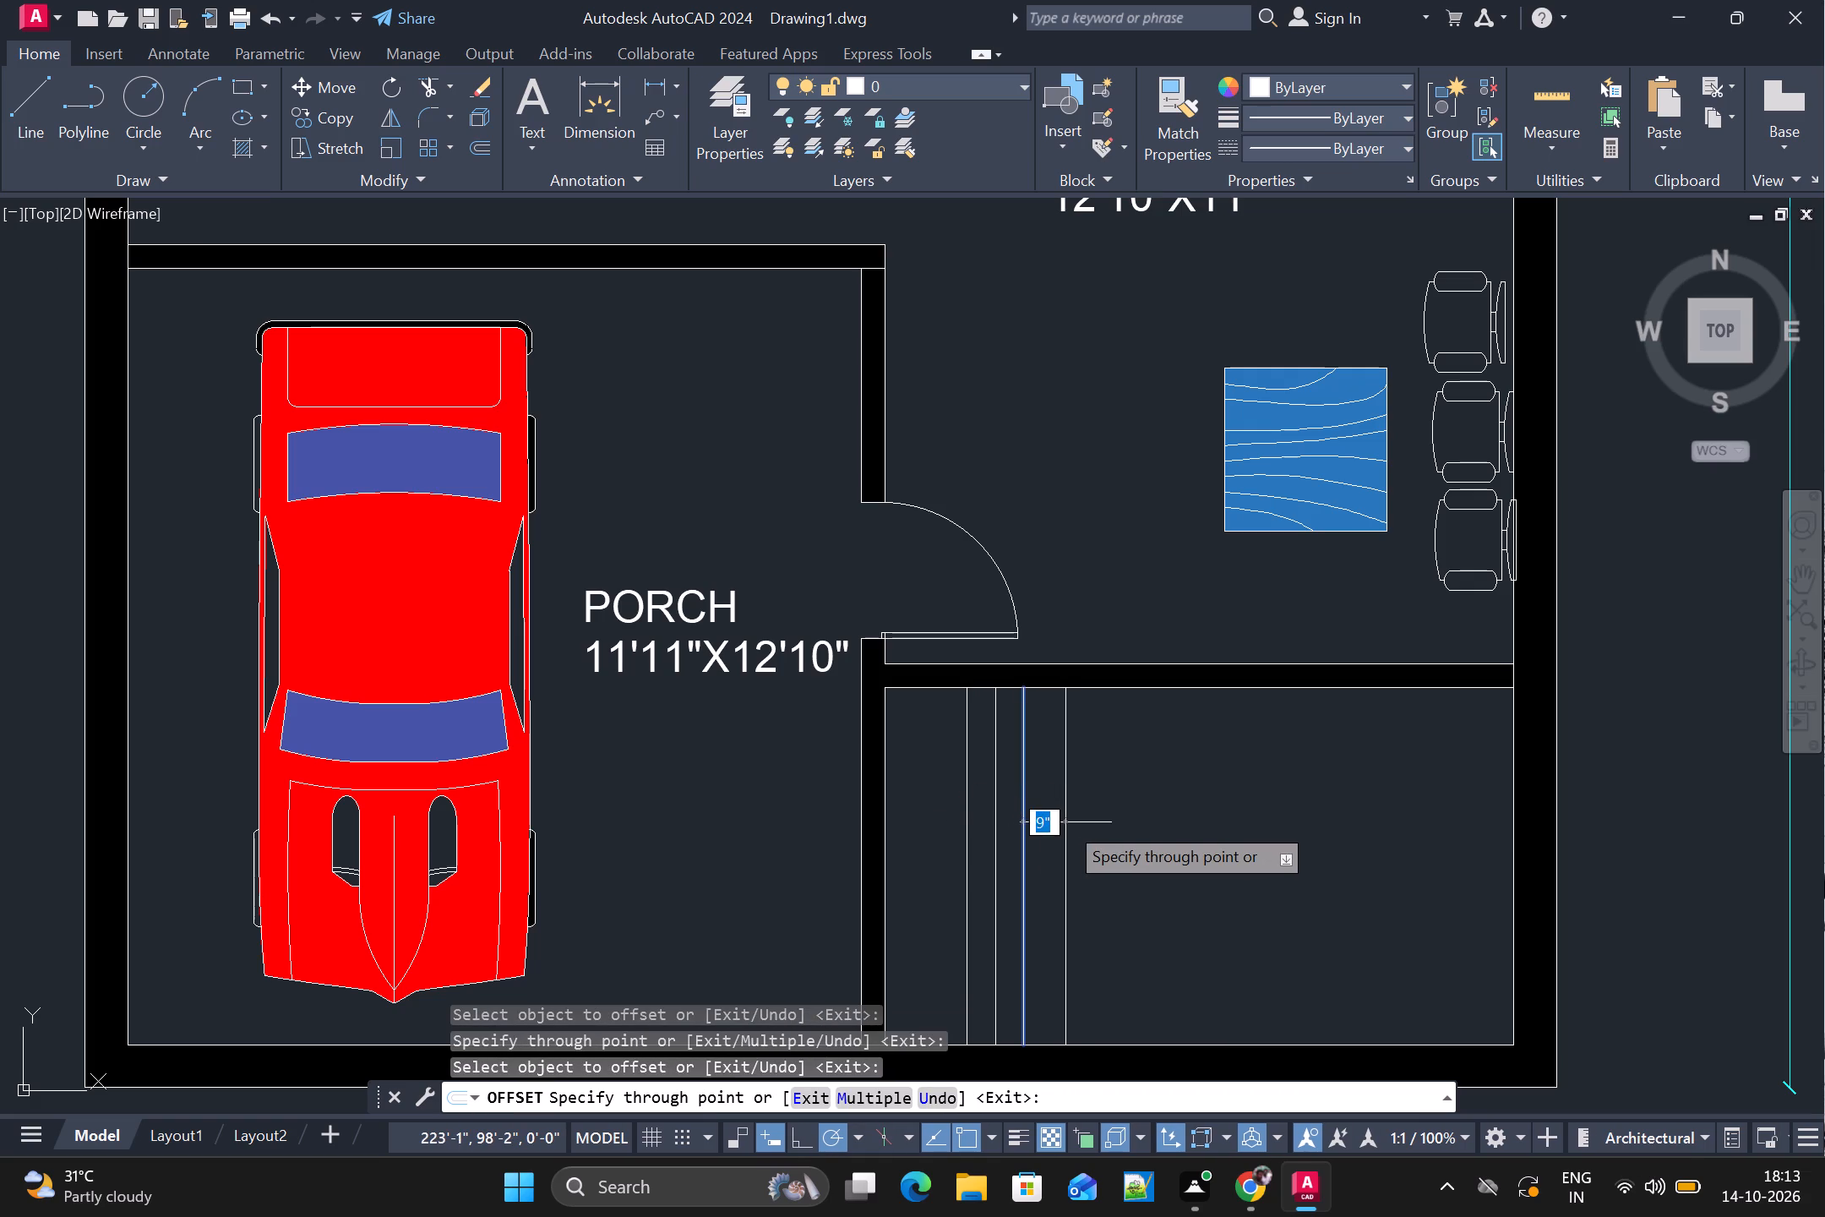
double_click(1050, 825)
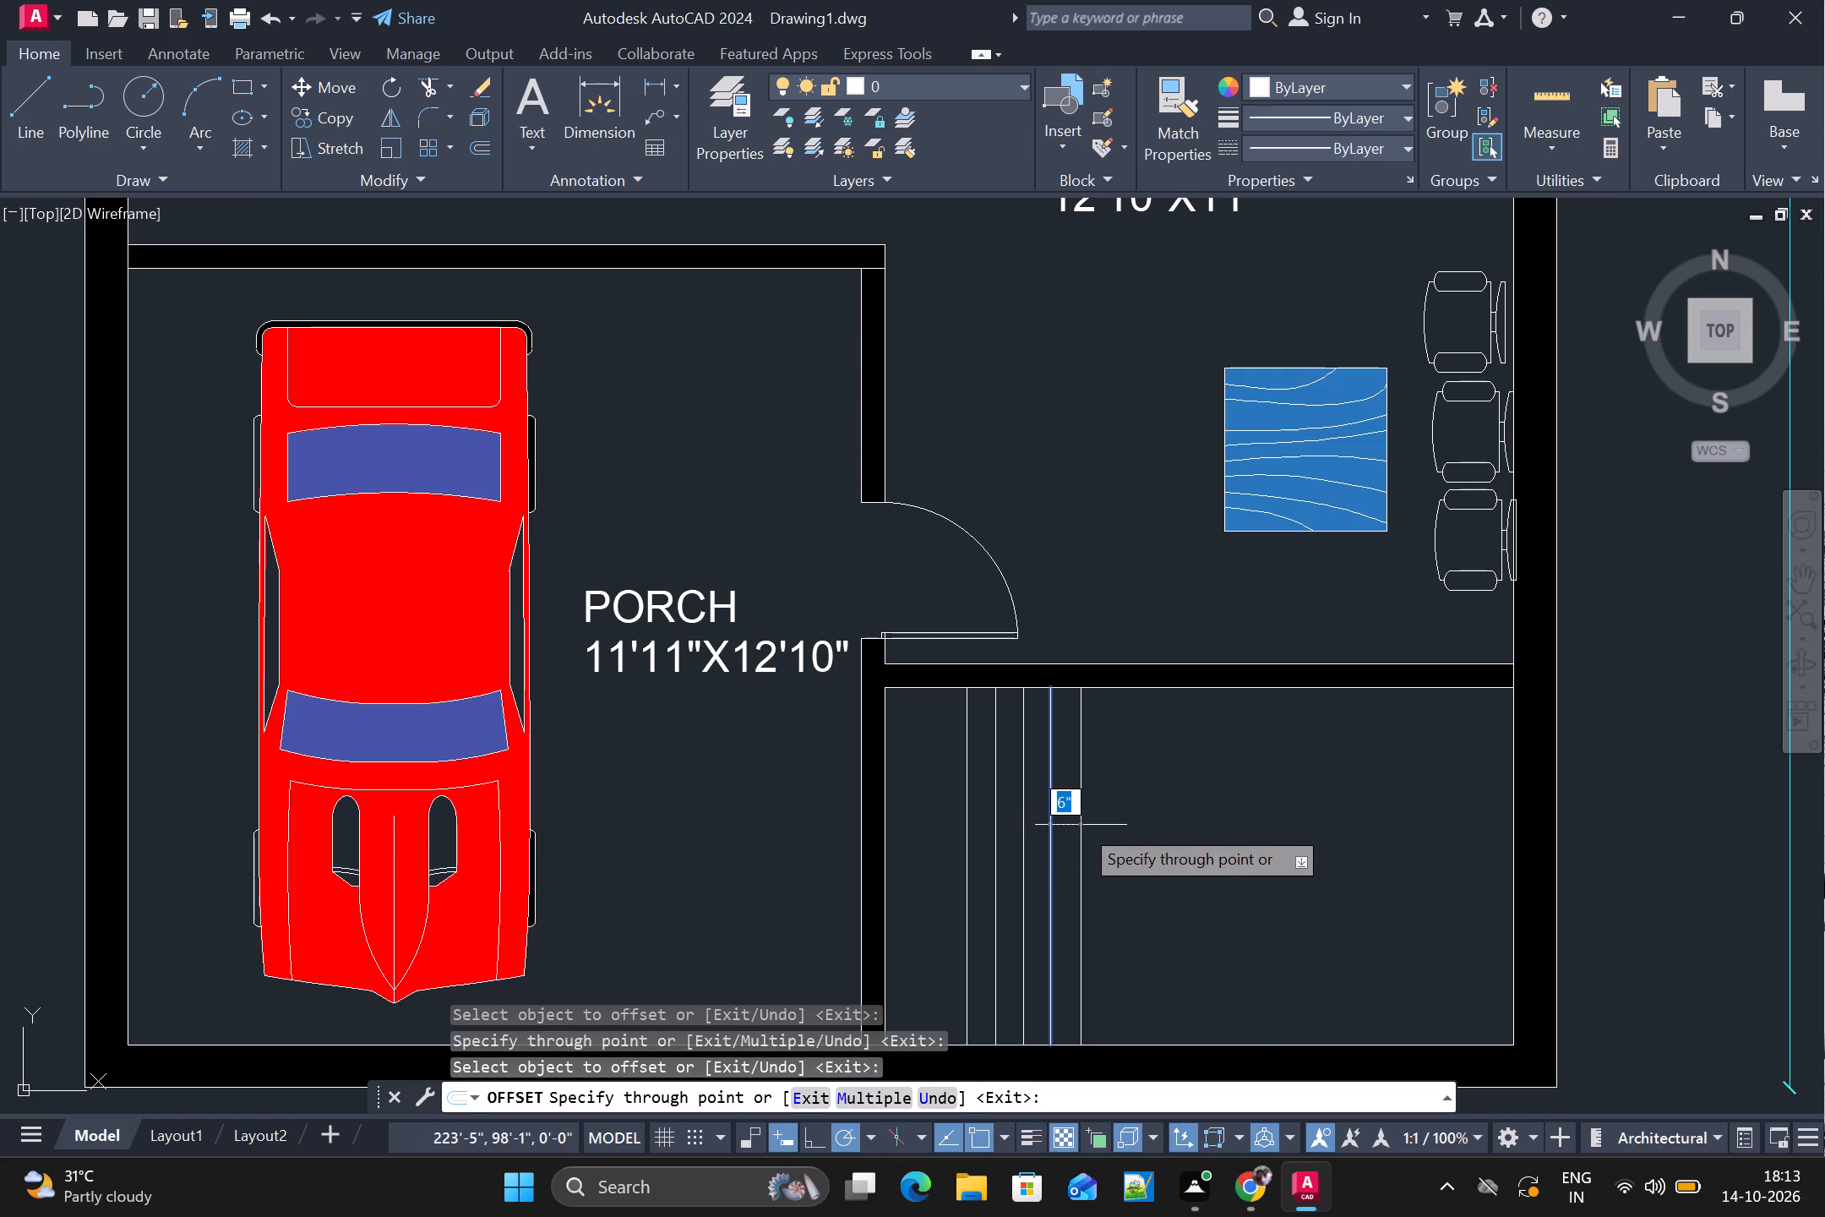
double_click(1080, 830)
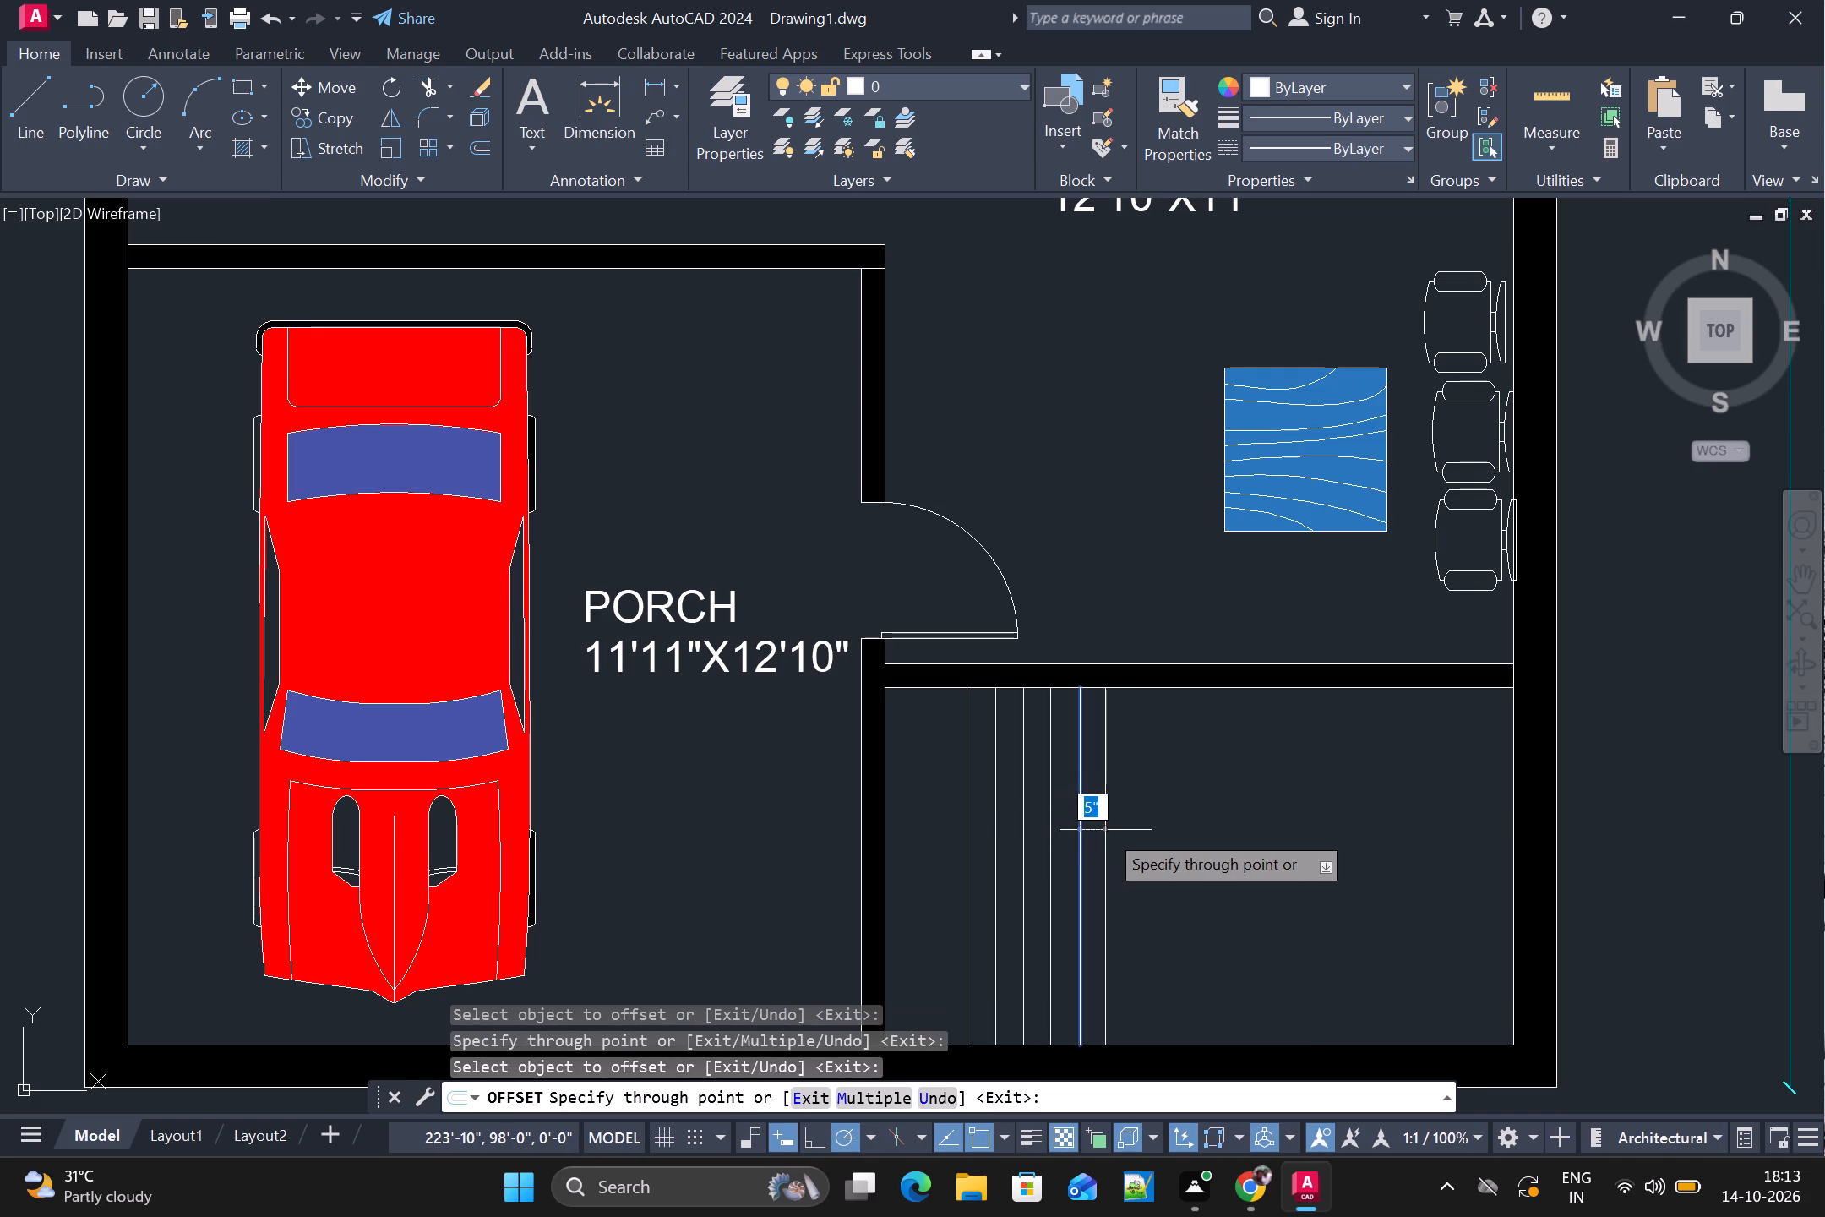
double_click(1110, 833)
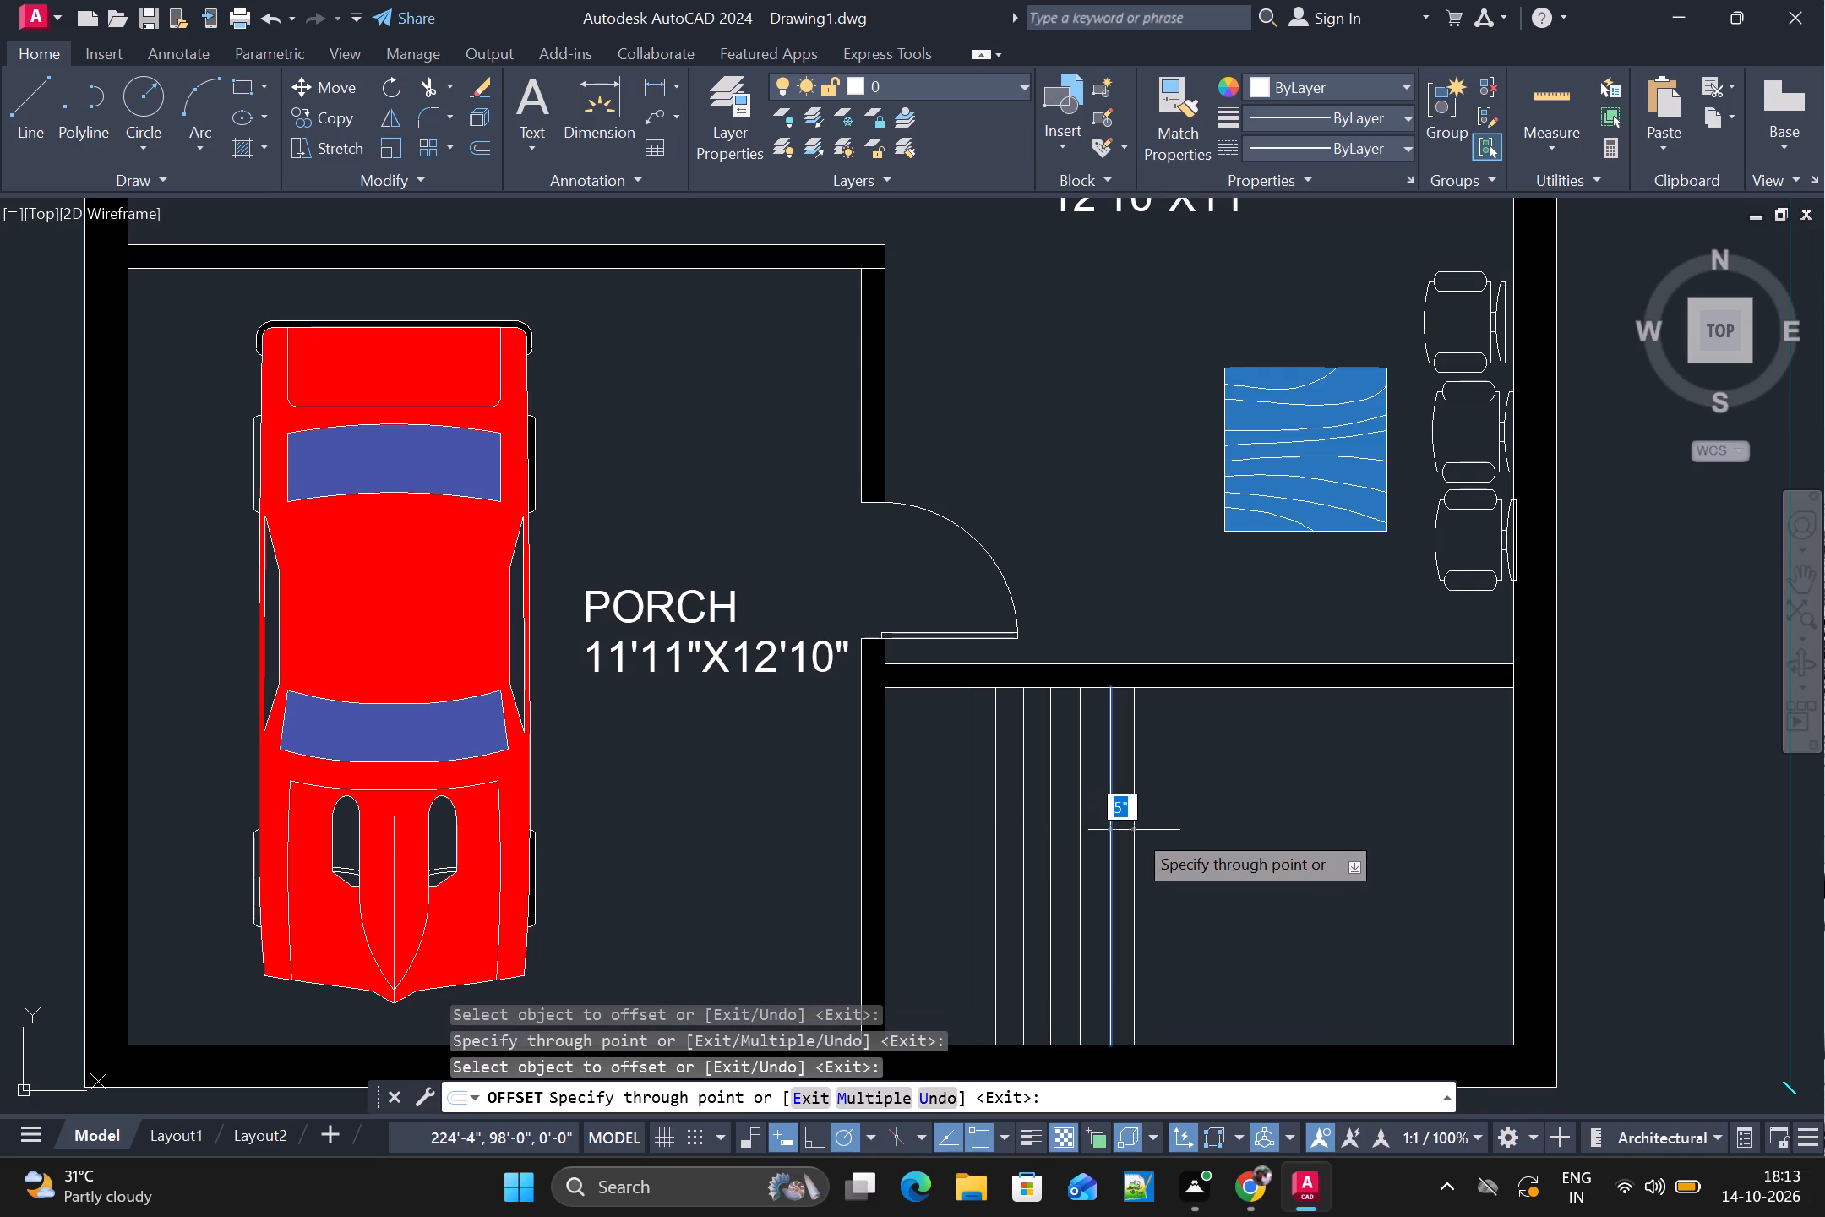
double_click(1140, 830)
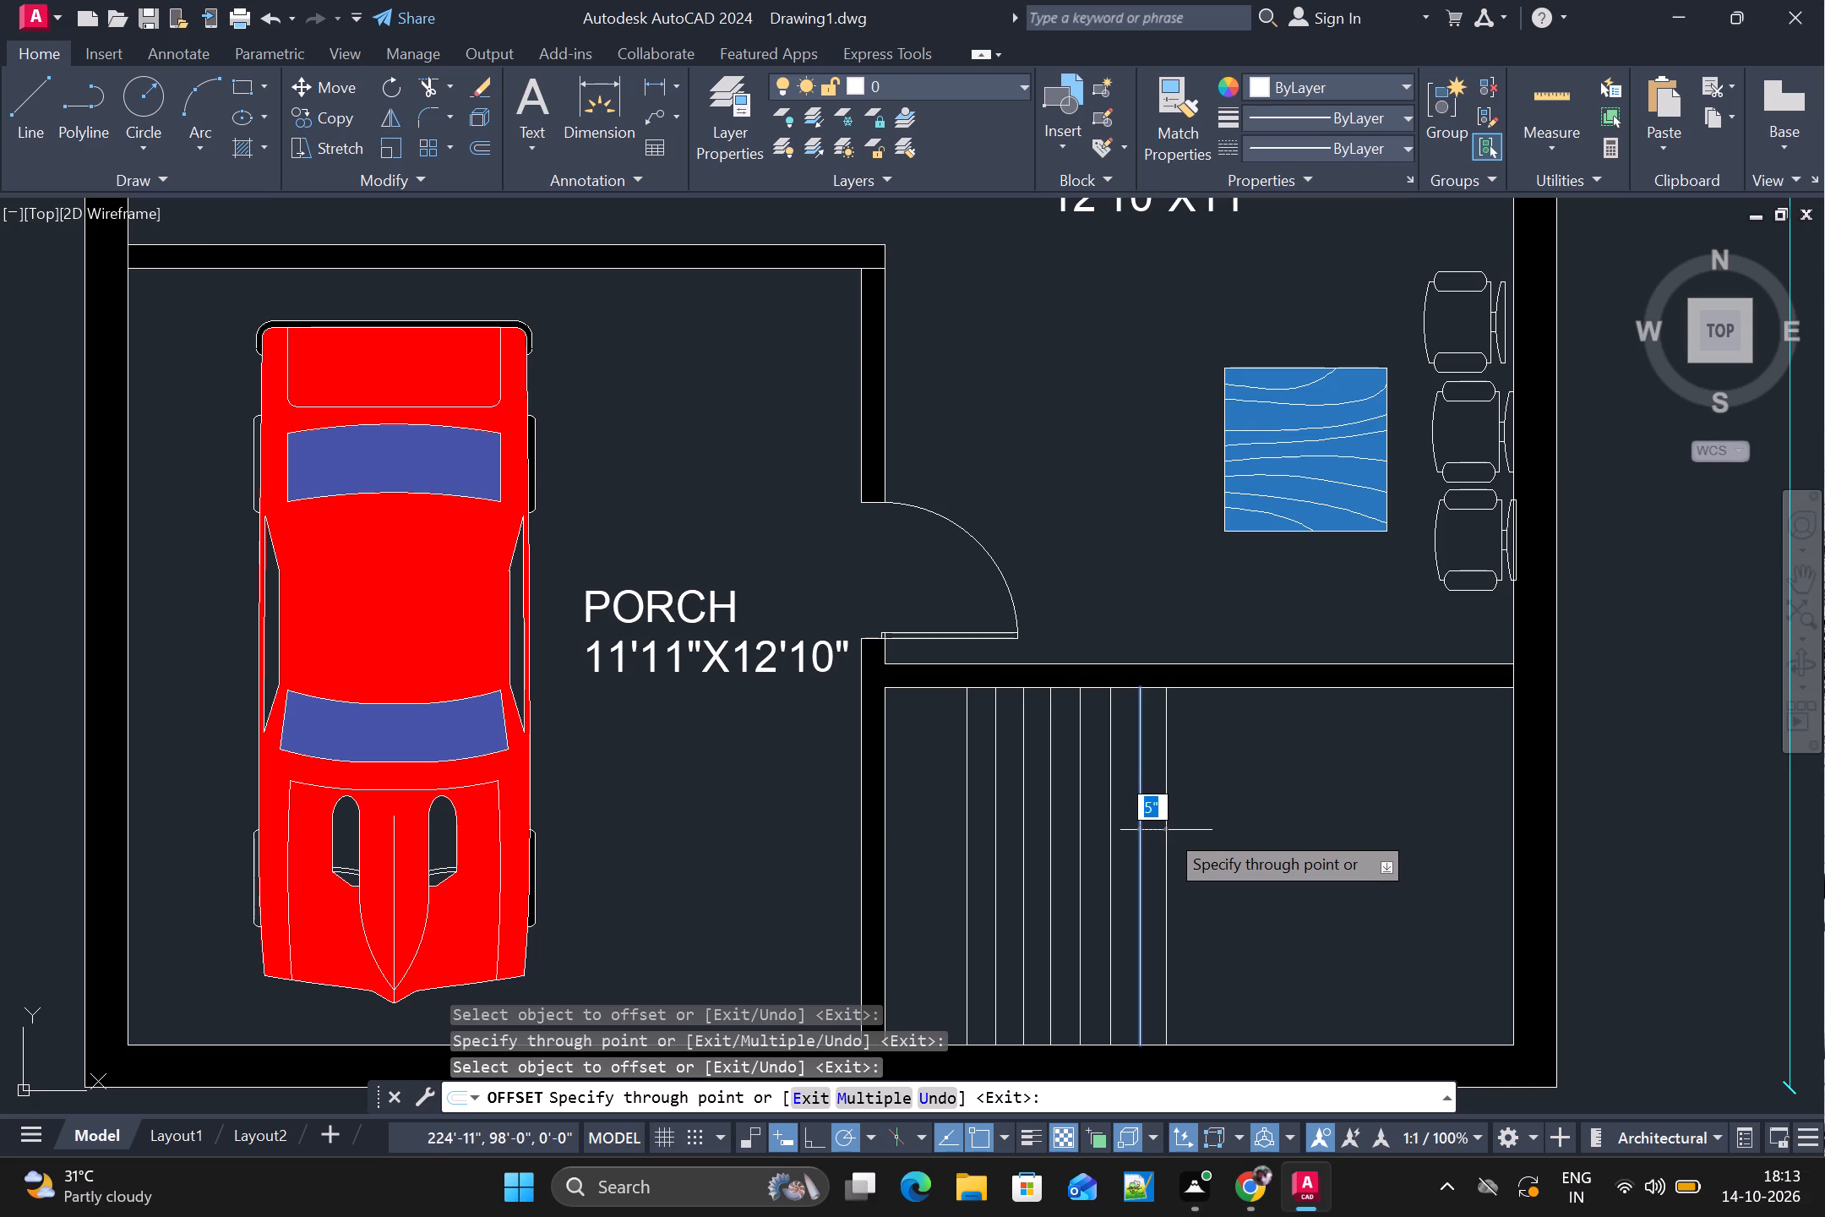
double_click(1168, 827)
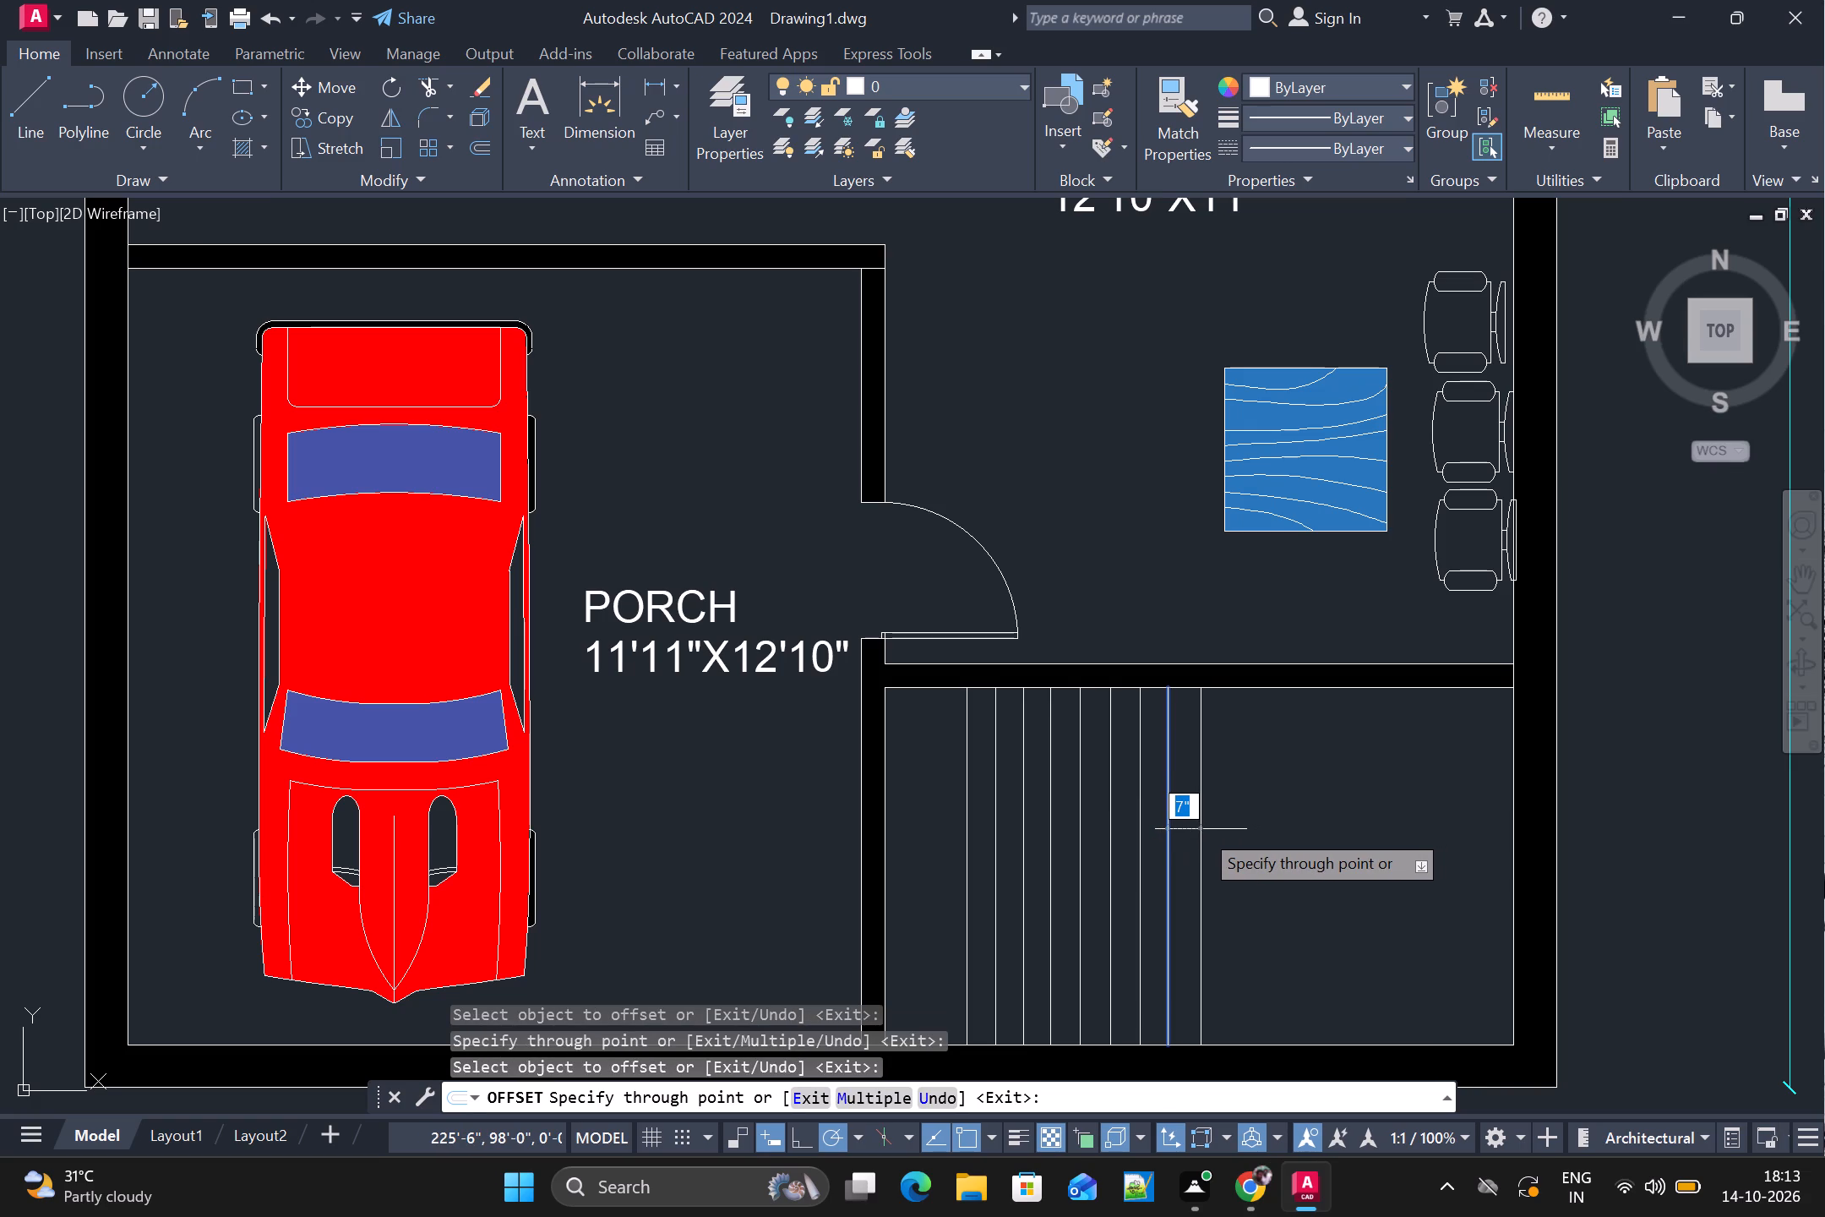
left_click(1198, 829)
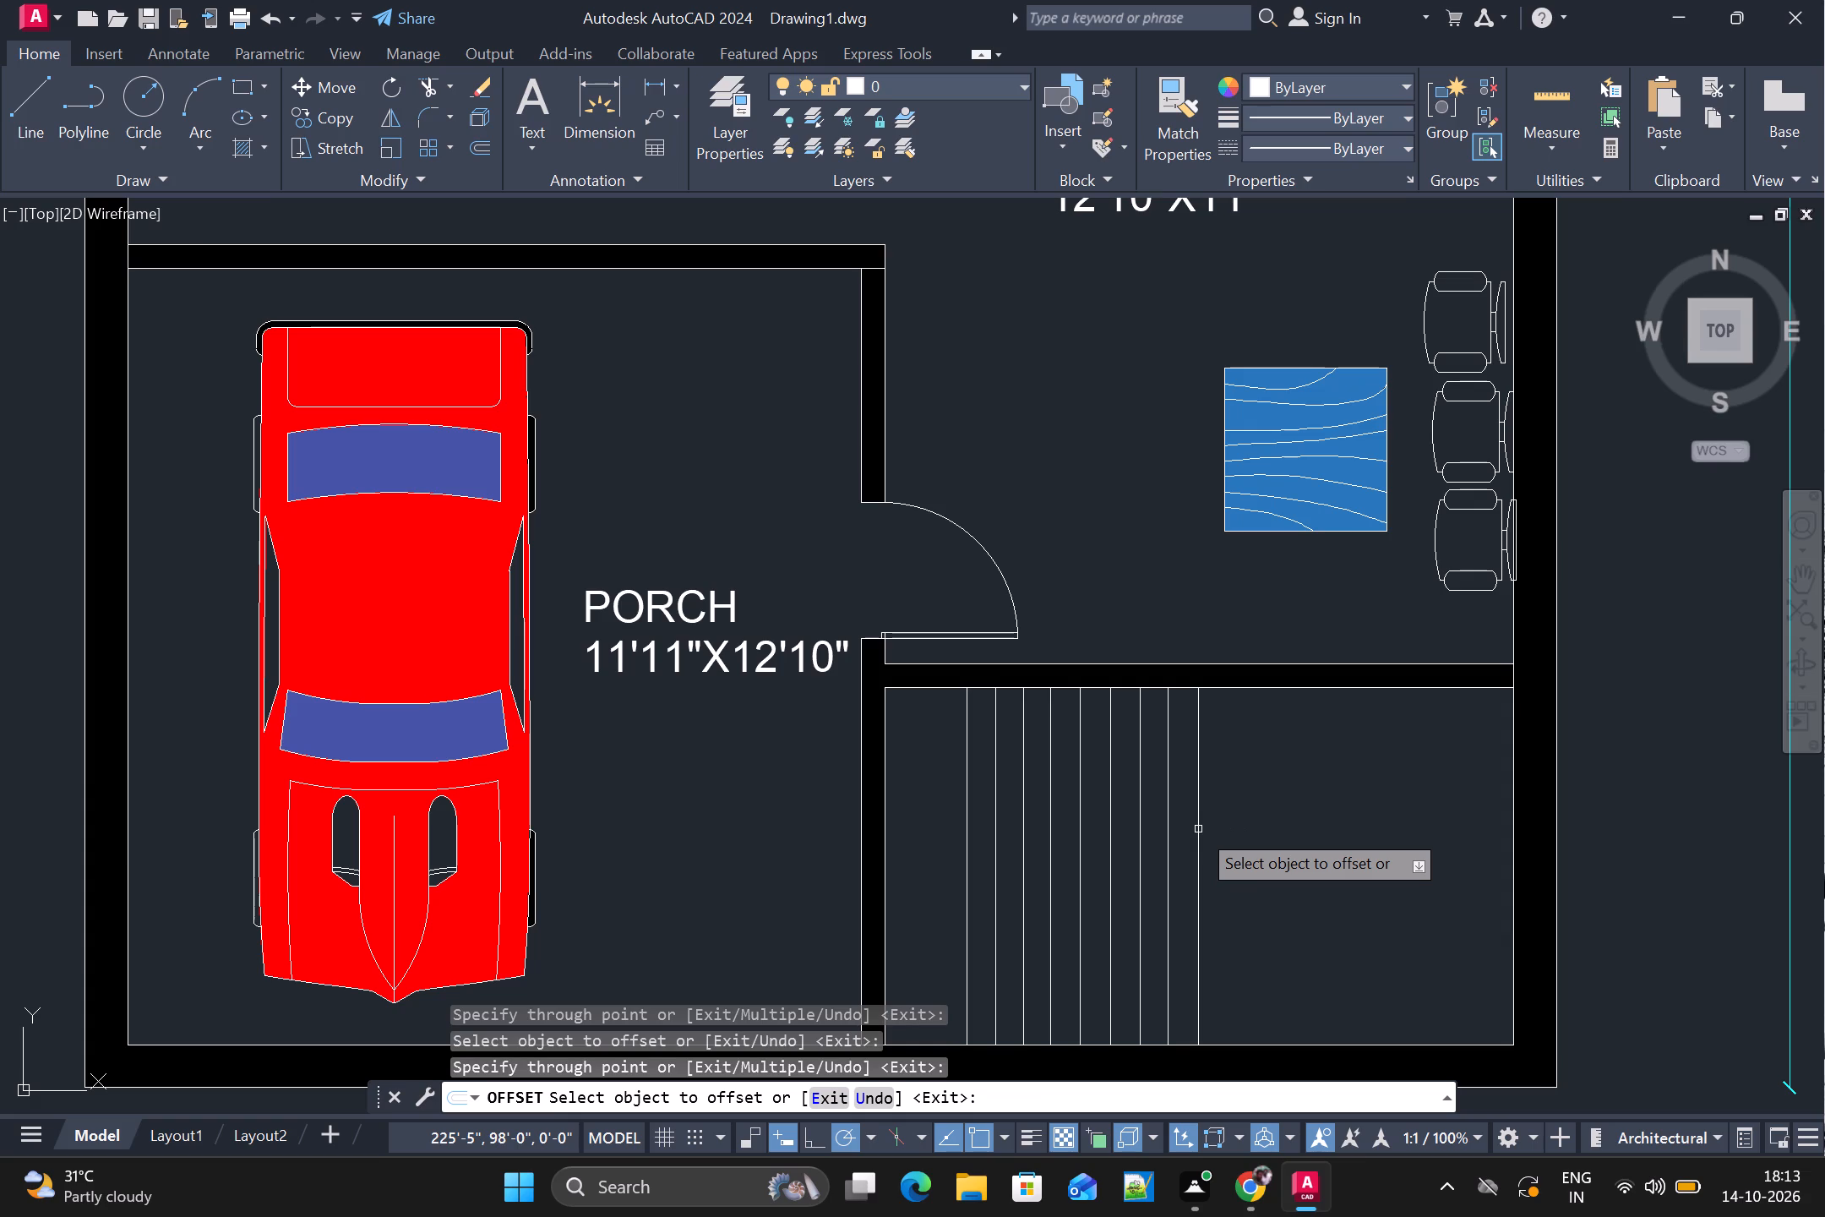
left_click(1198, 829)
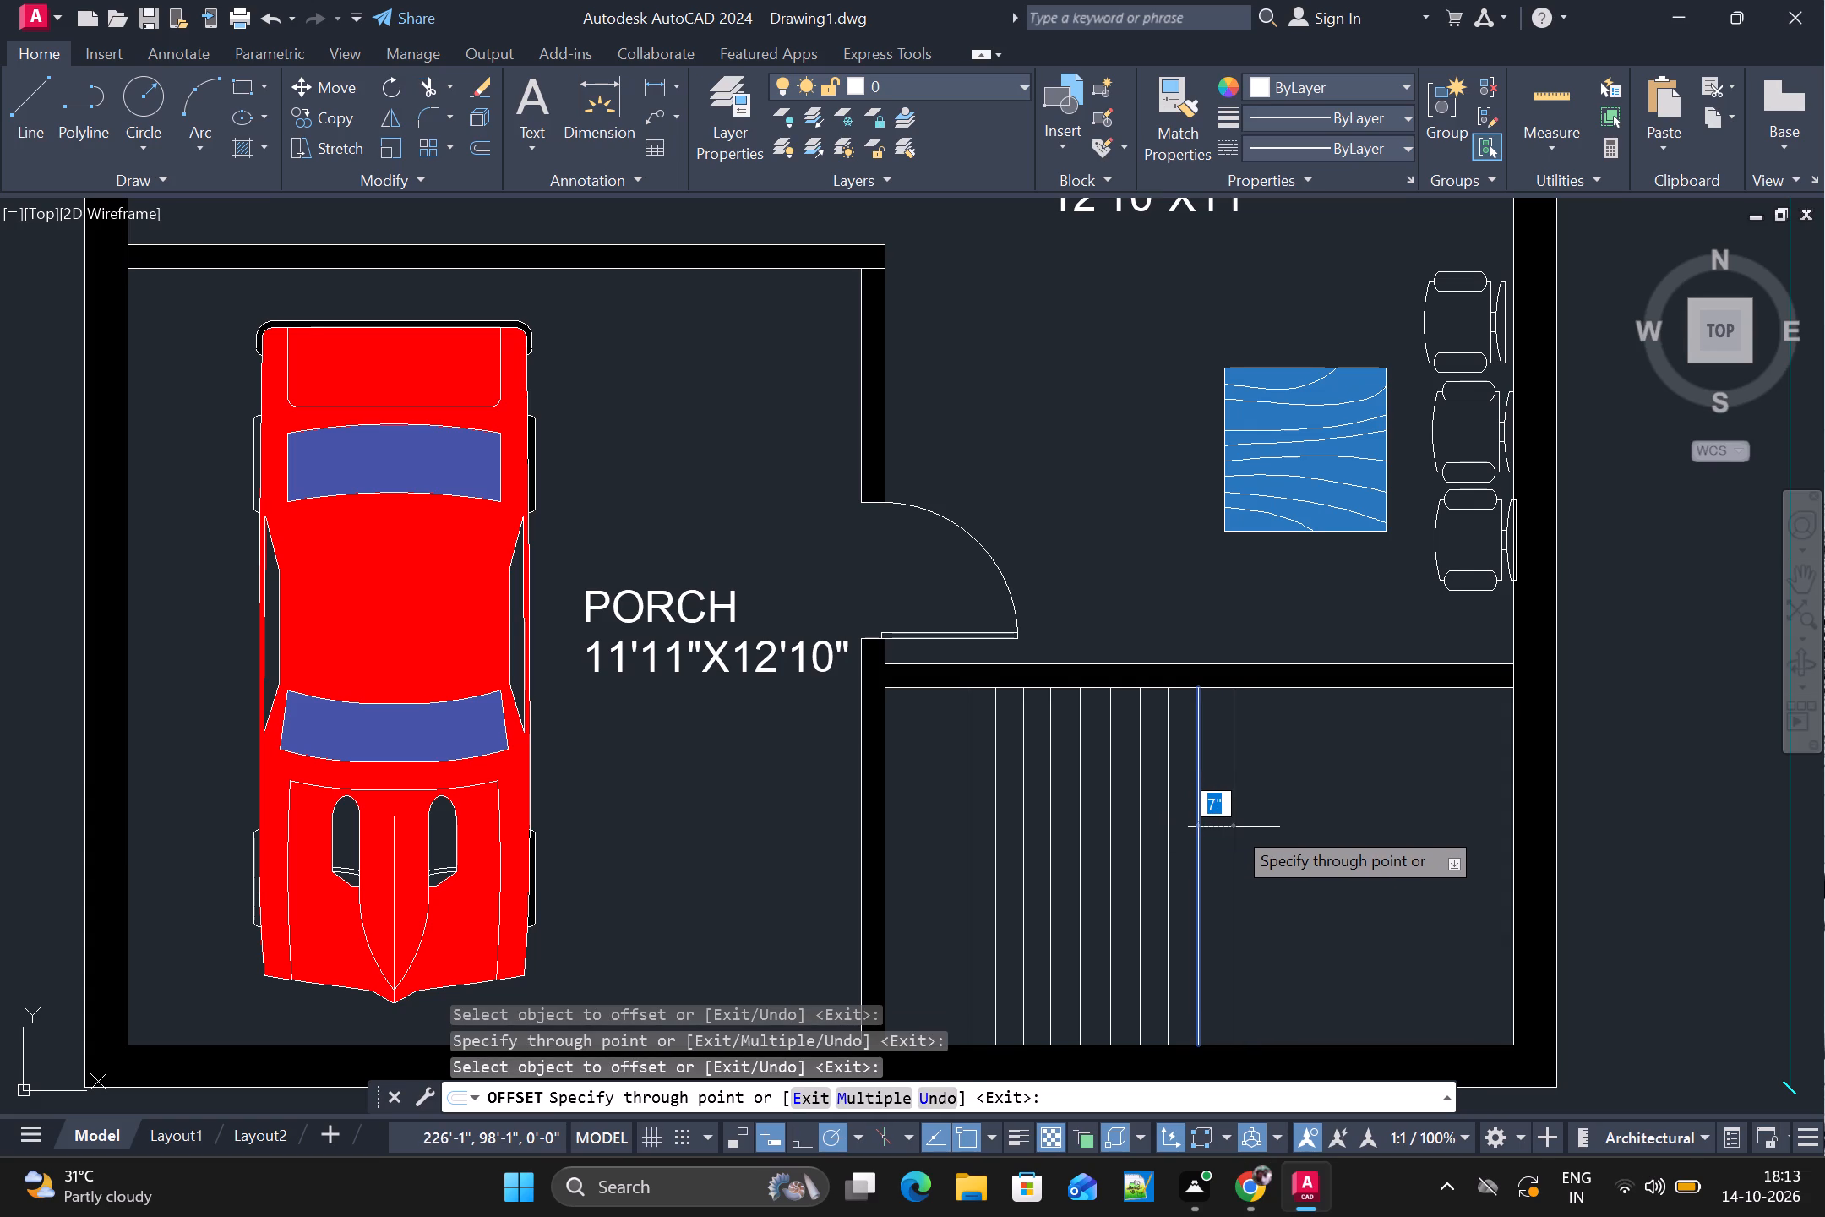
double_click(1228, 832)
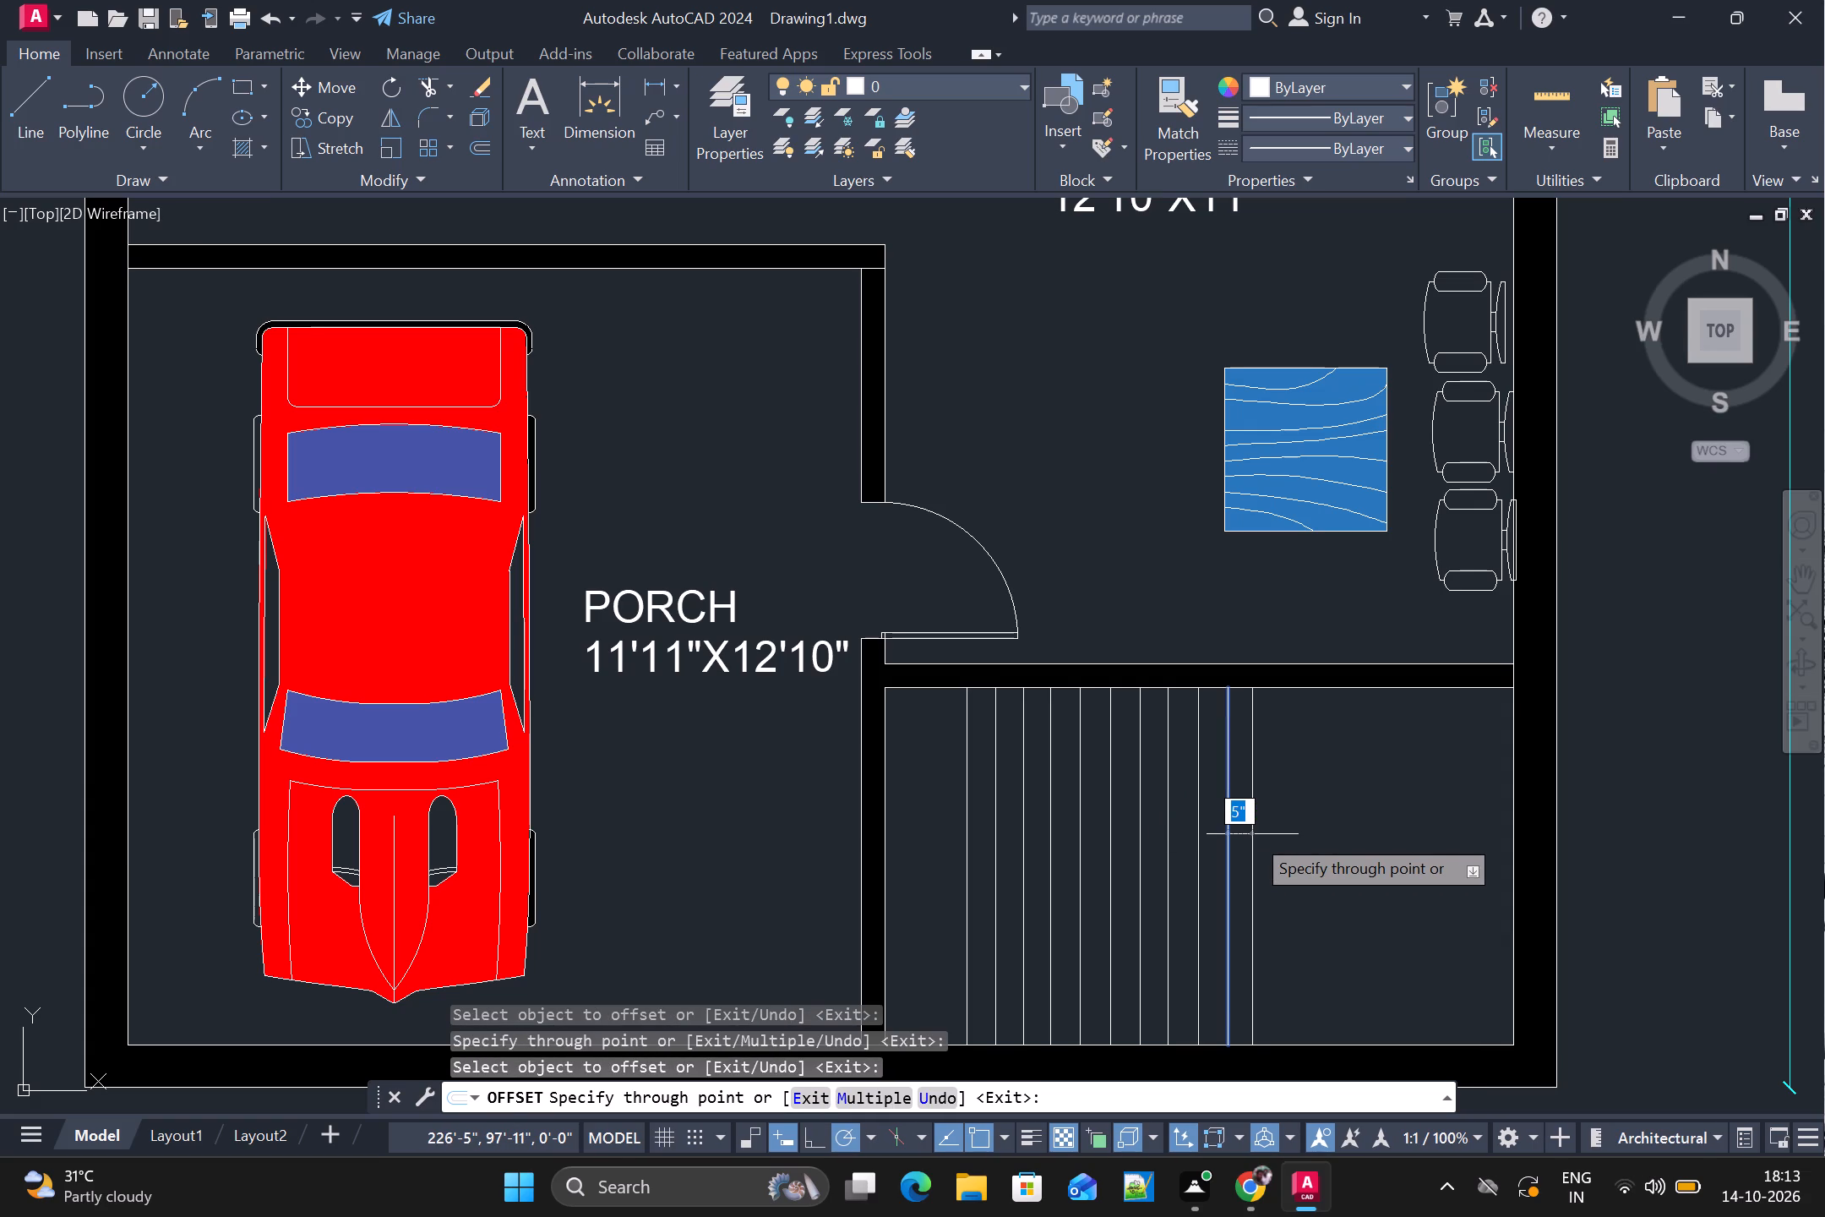
double_click(1257, 834)
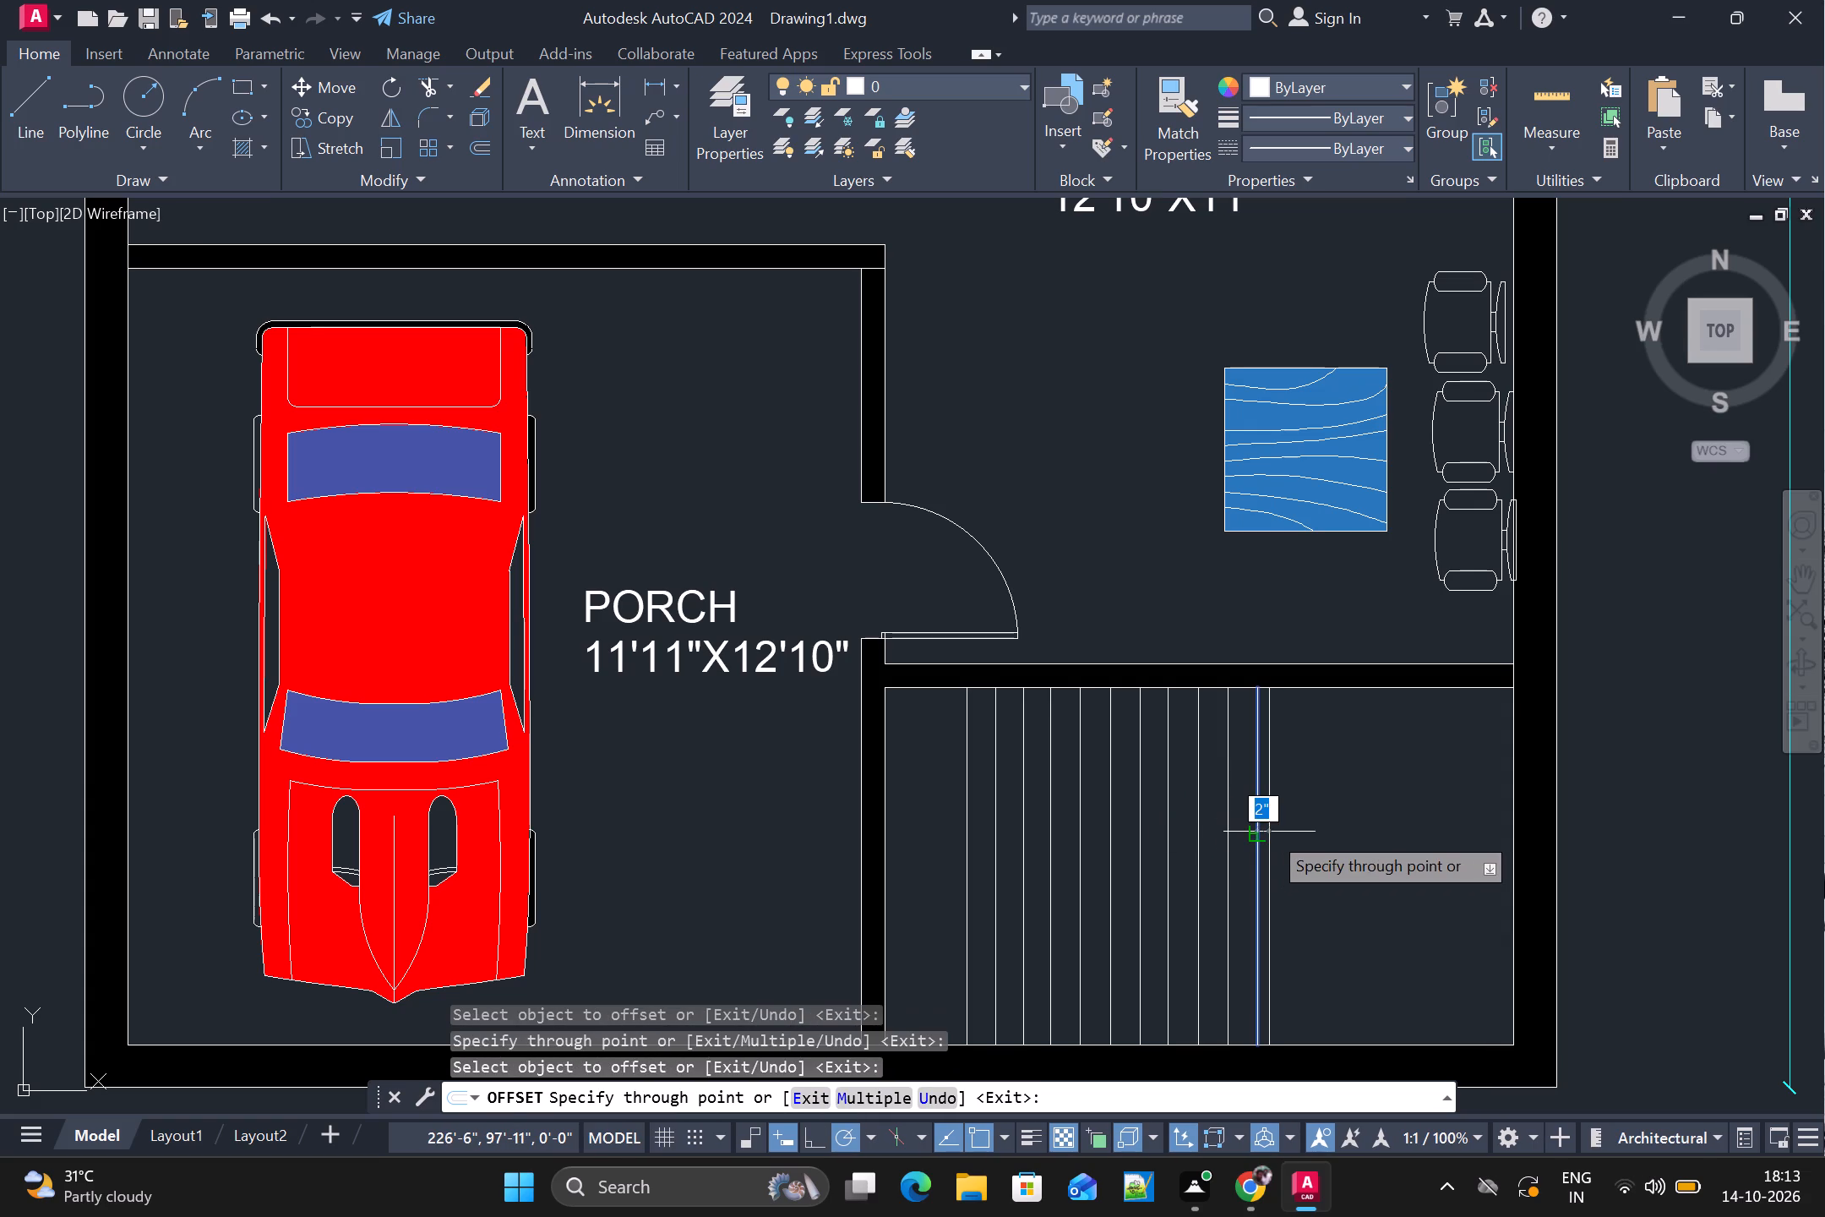
left_click(1288, 832)
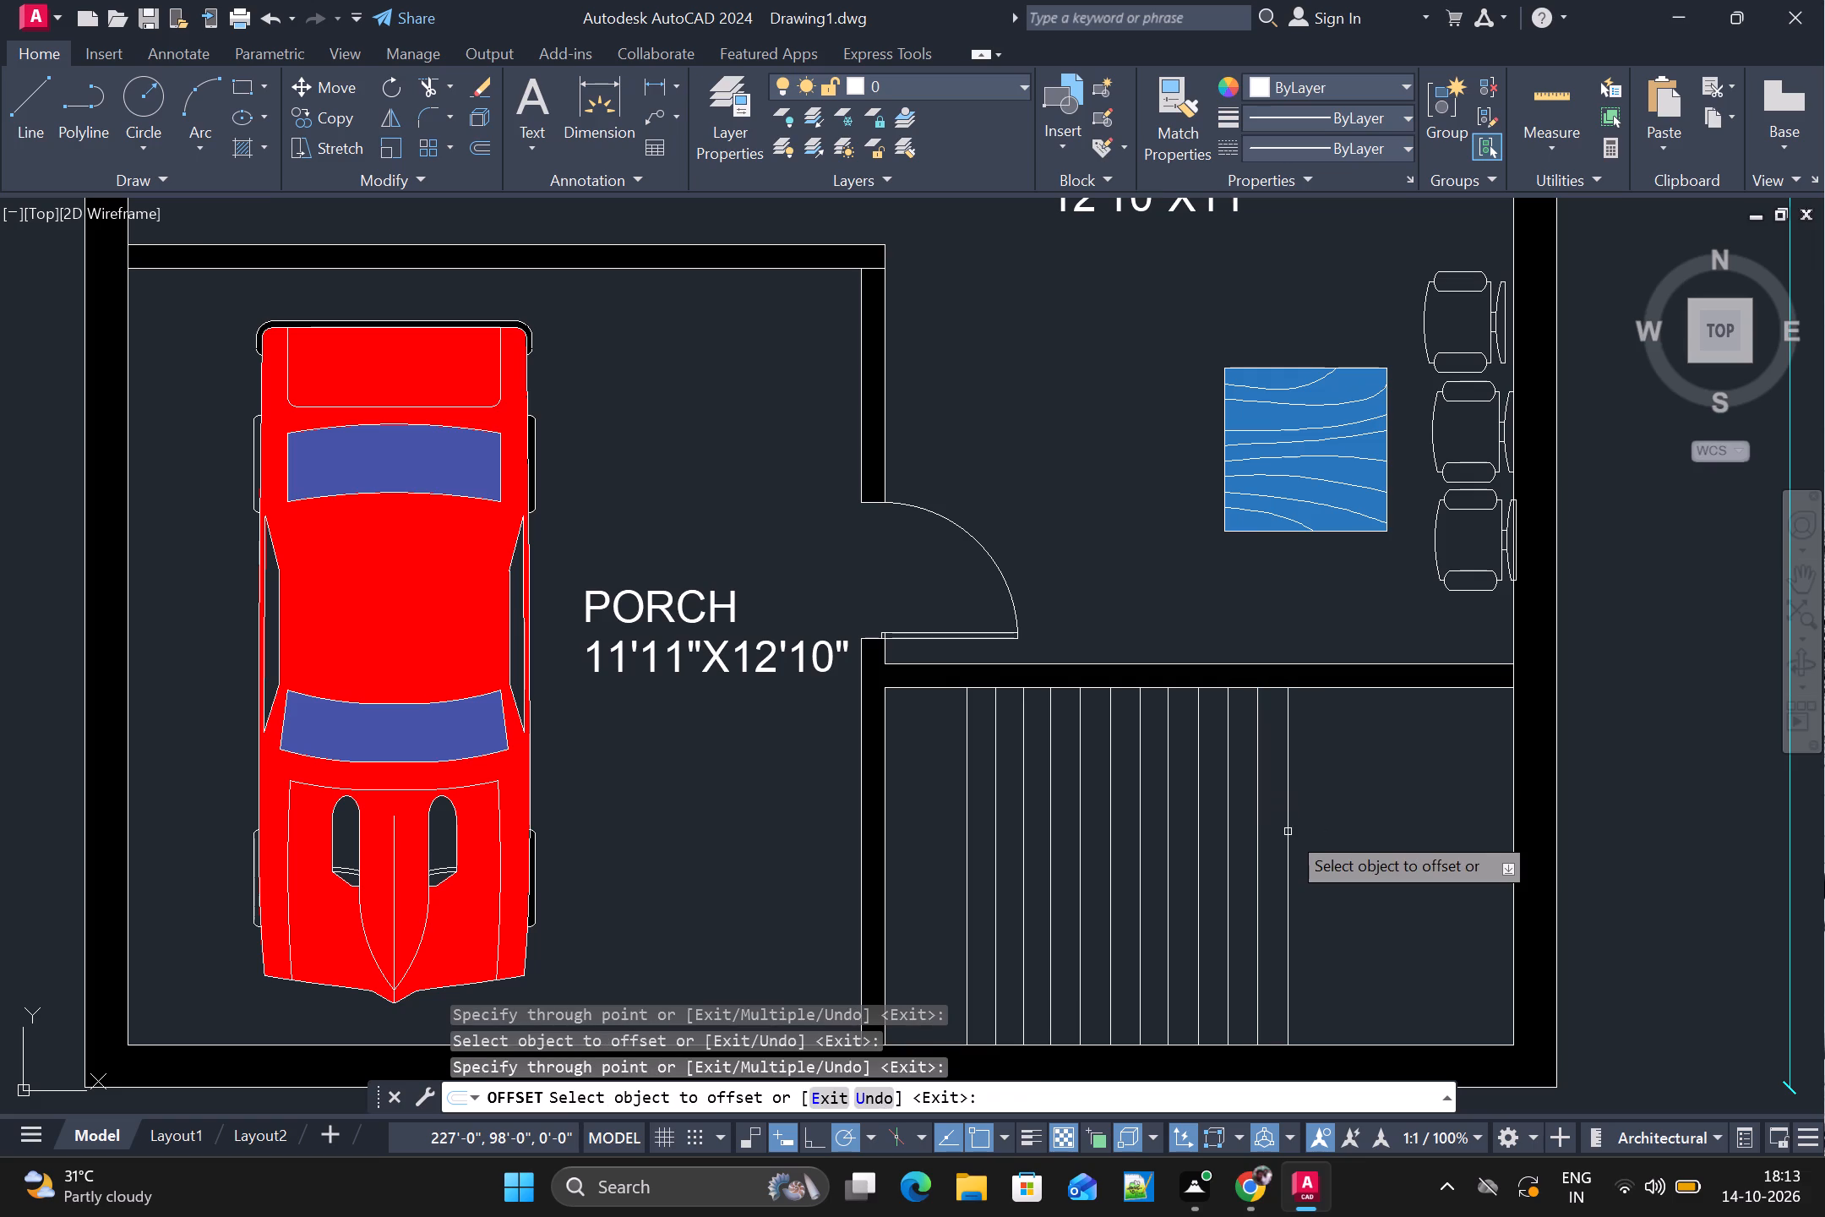
left_click(1288, 832)
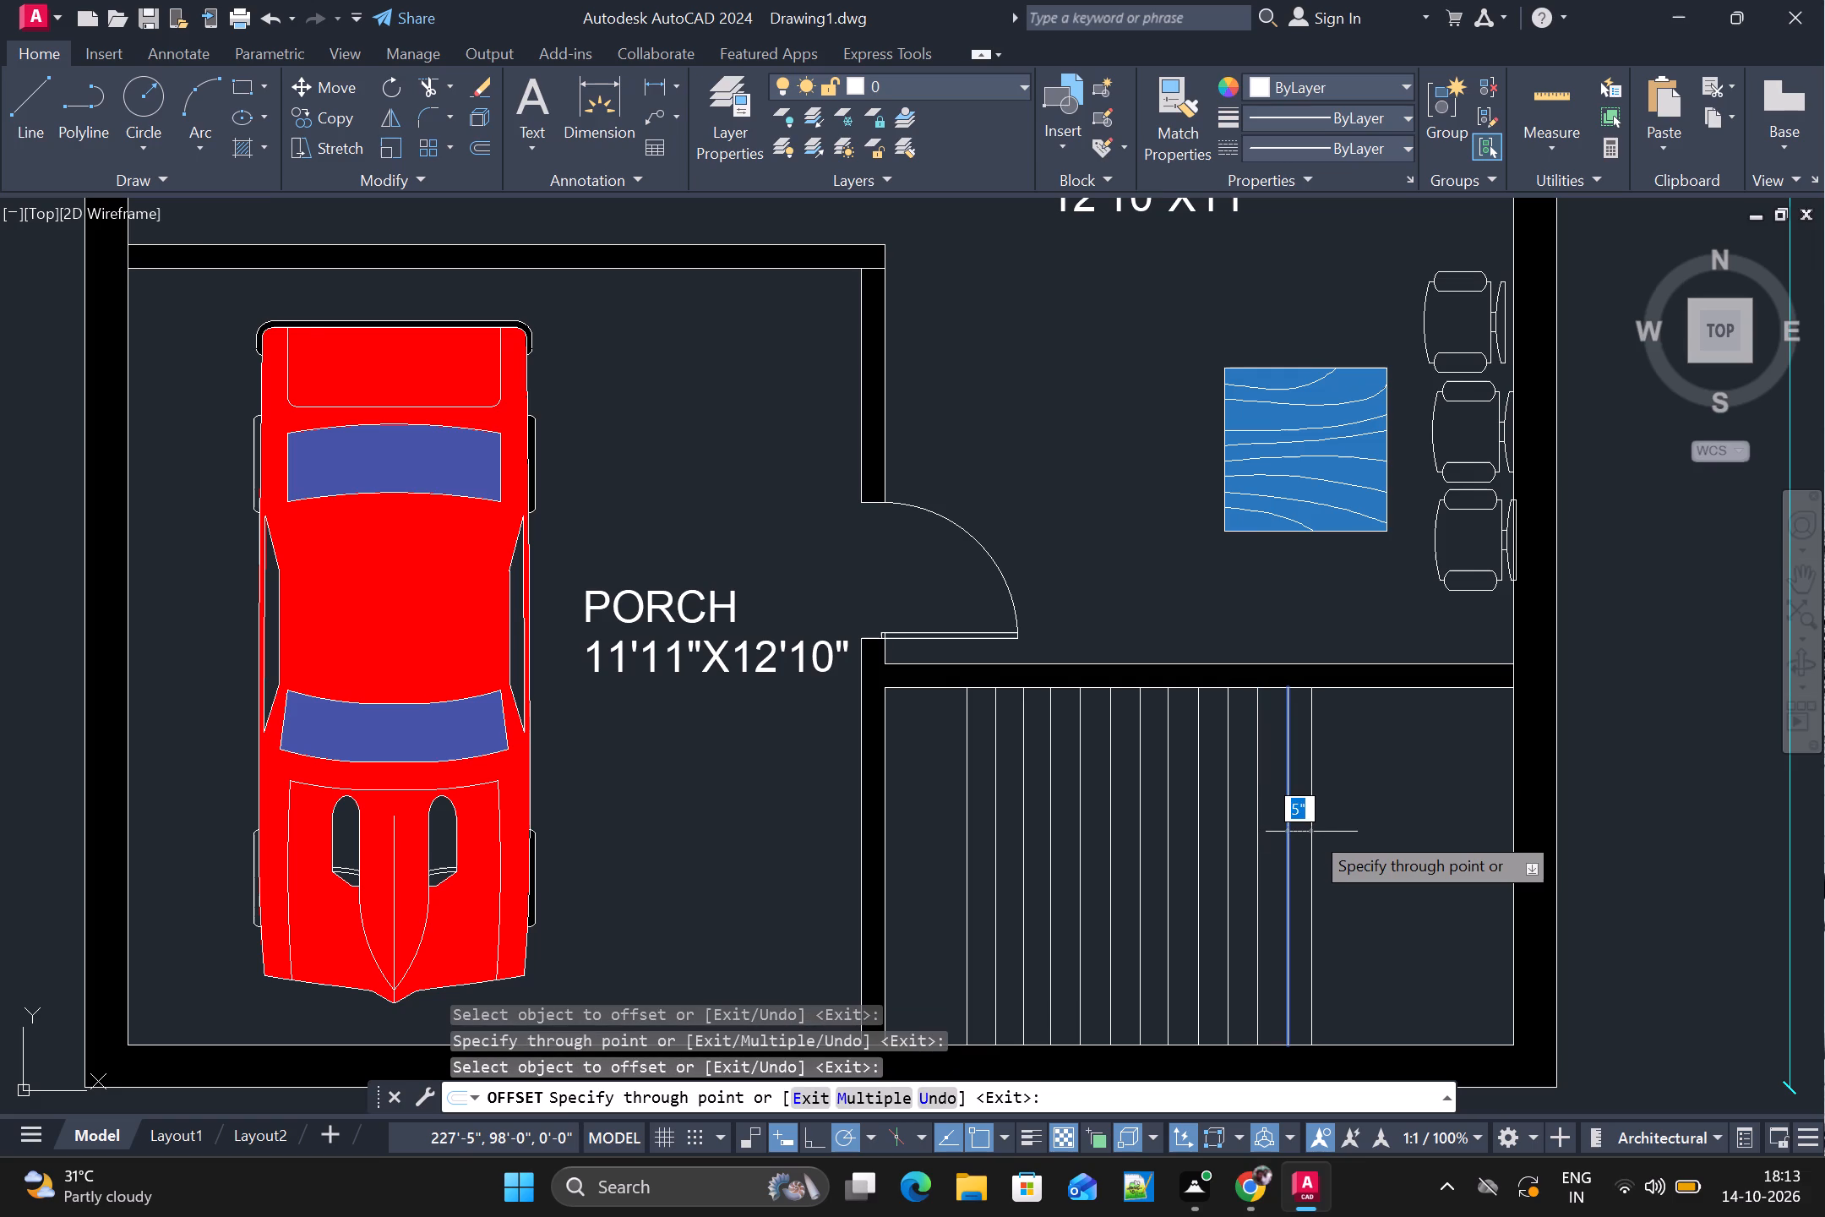
left_click(1318, 832)
left_click(1319, 832)
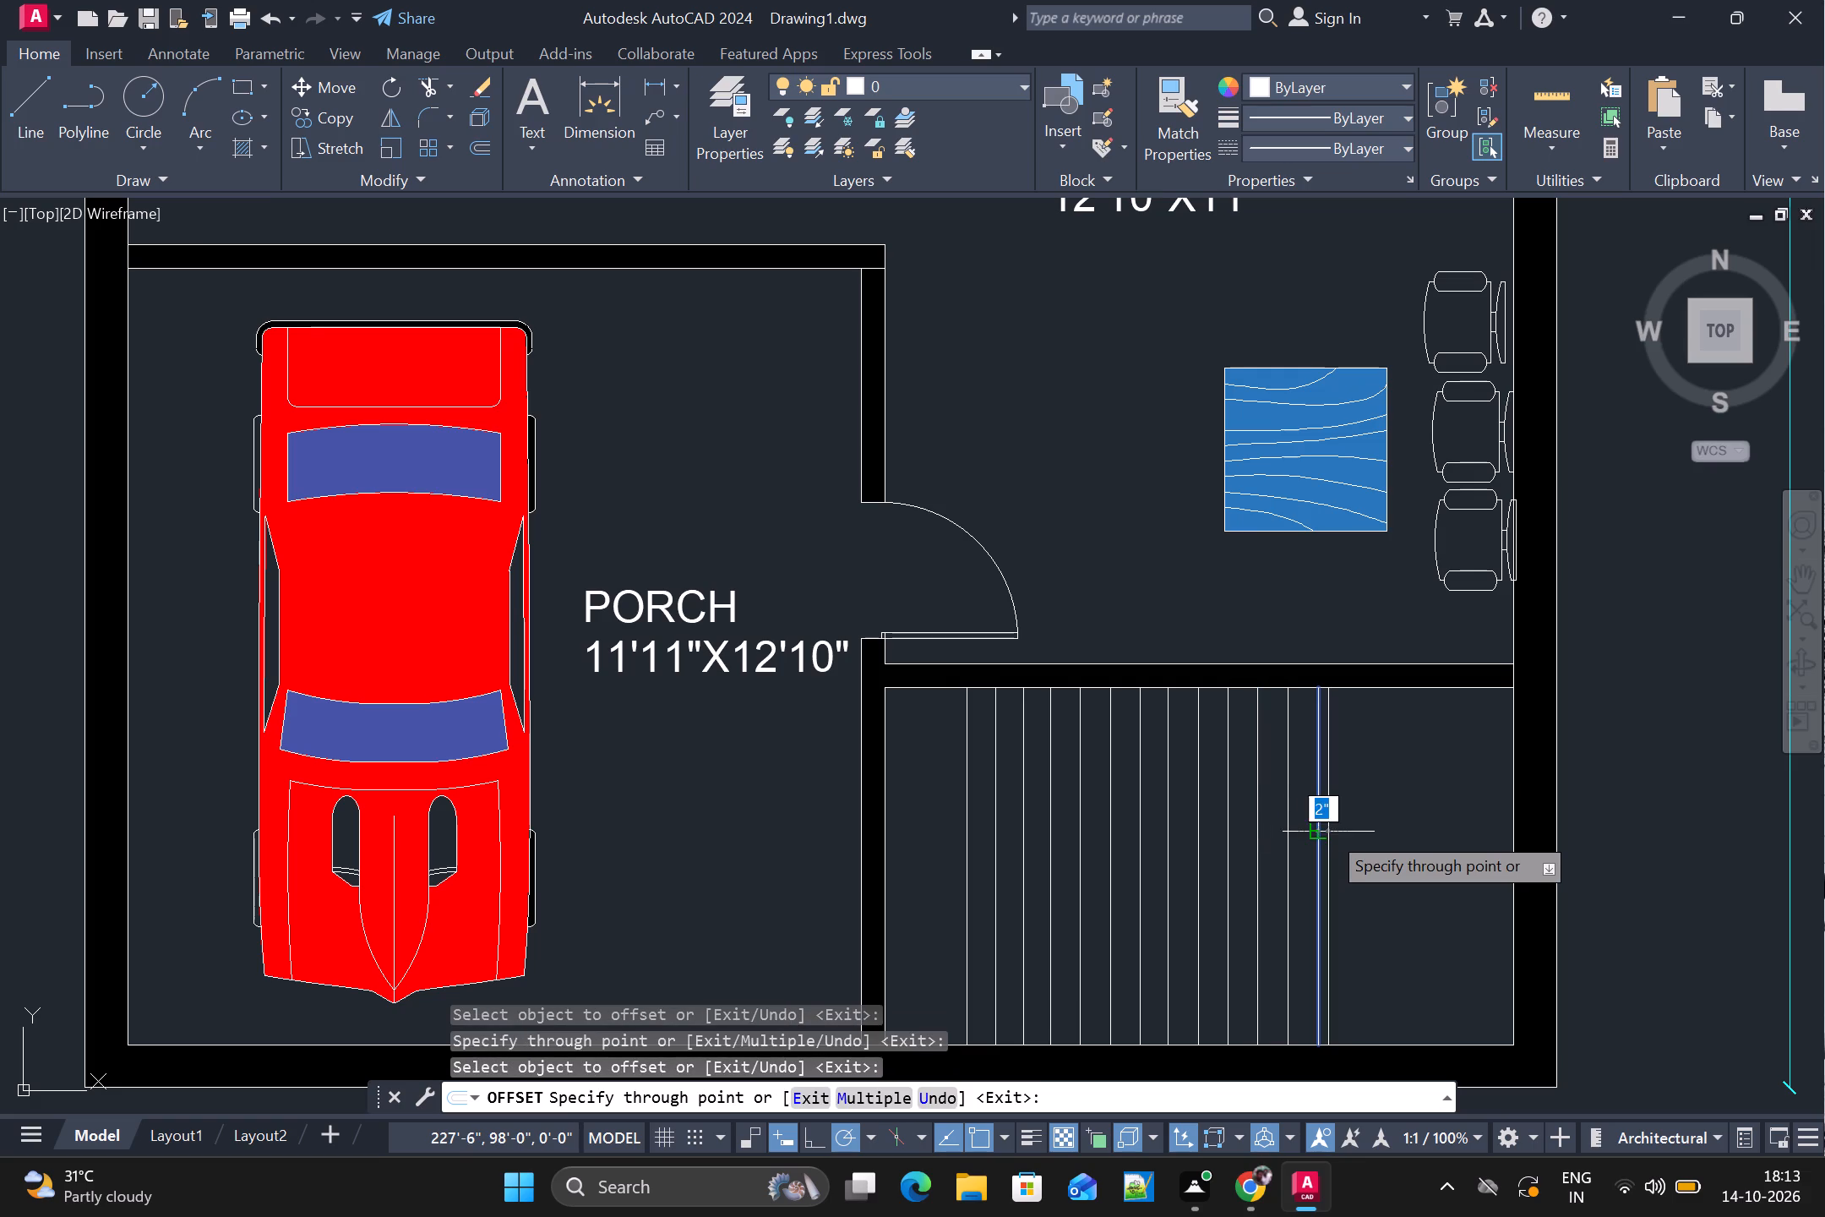
left_click(1346, 832)
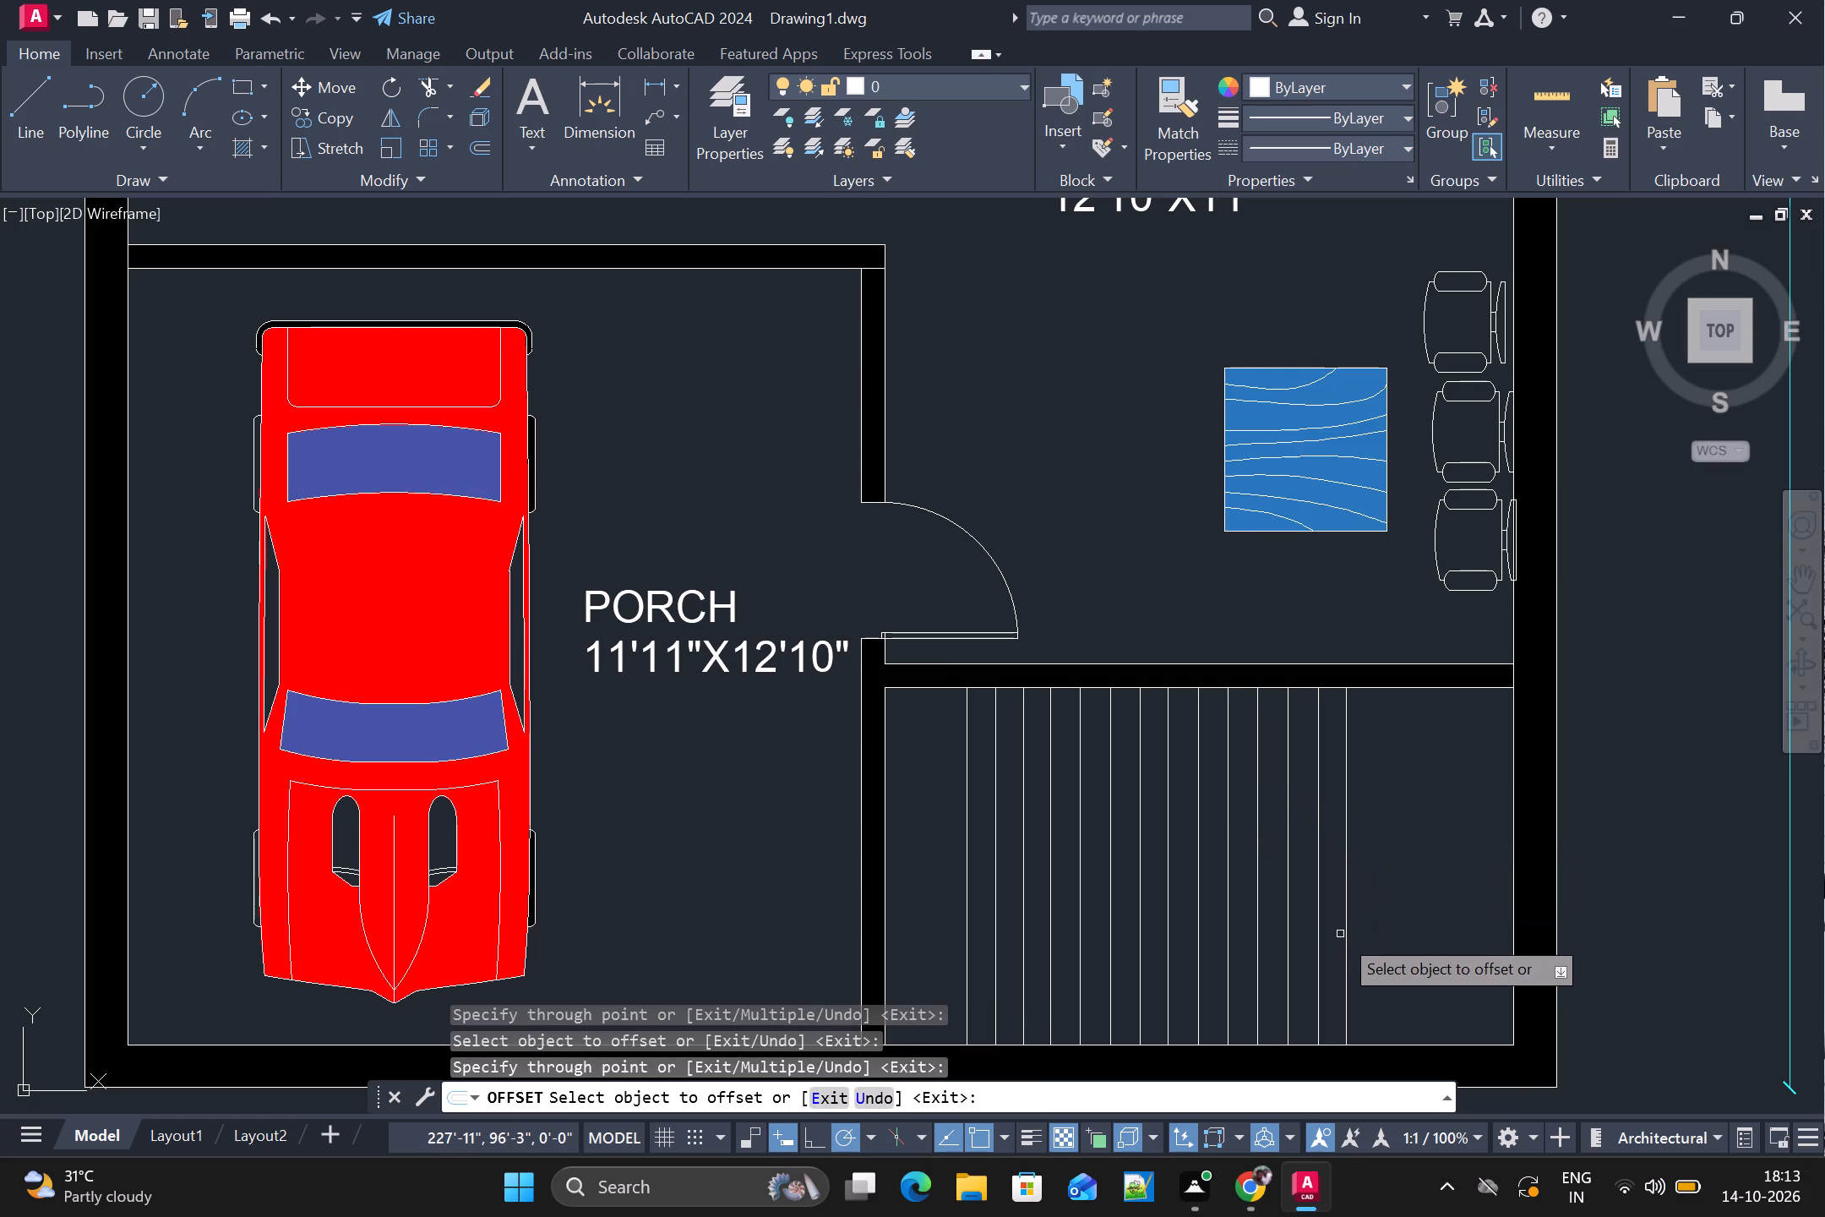
key("Escape")
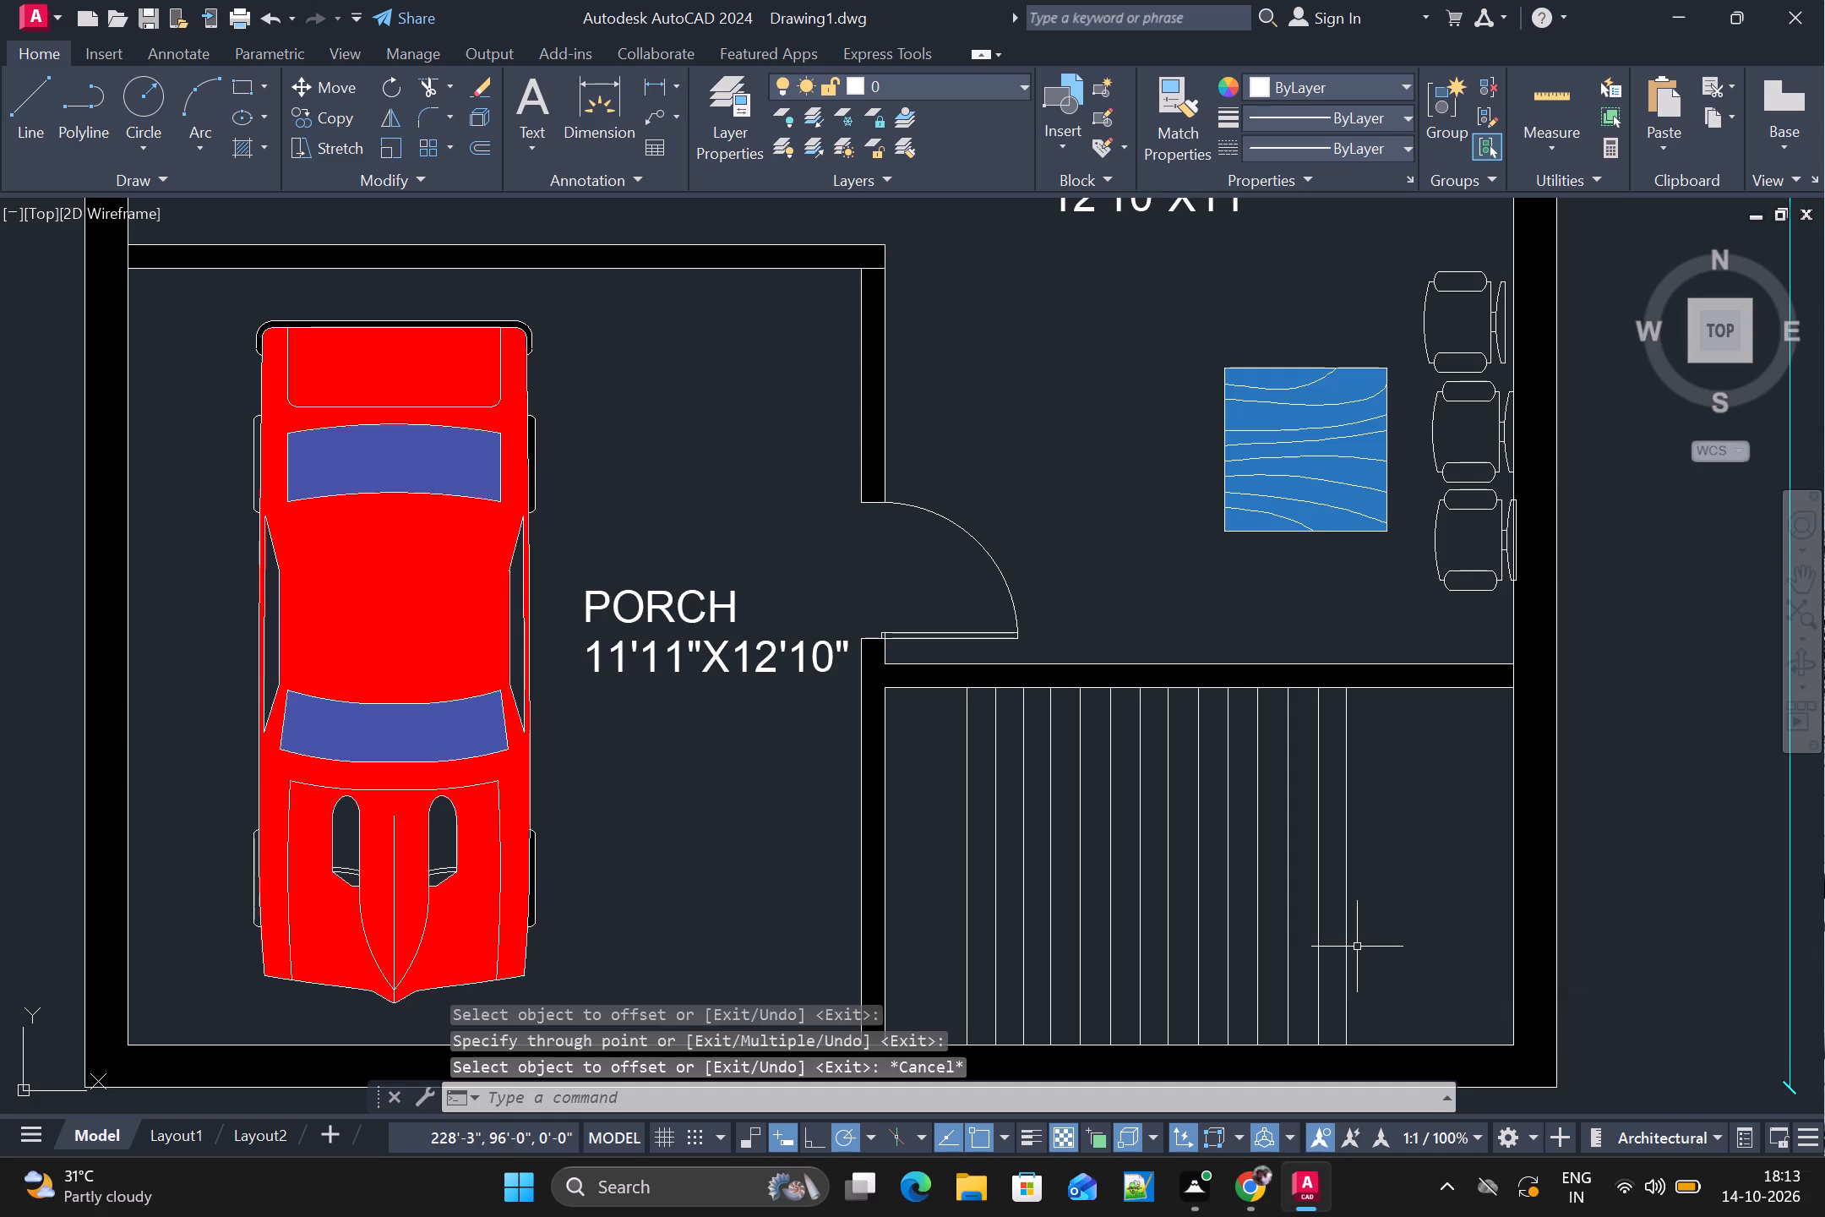
Draw a horizontal line about 6'-8" long from the midpoint of the first tread line to the midpoint of the last.
key("l")
key("Return")
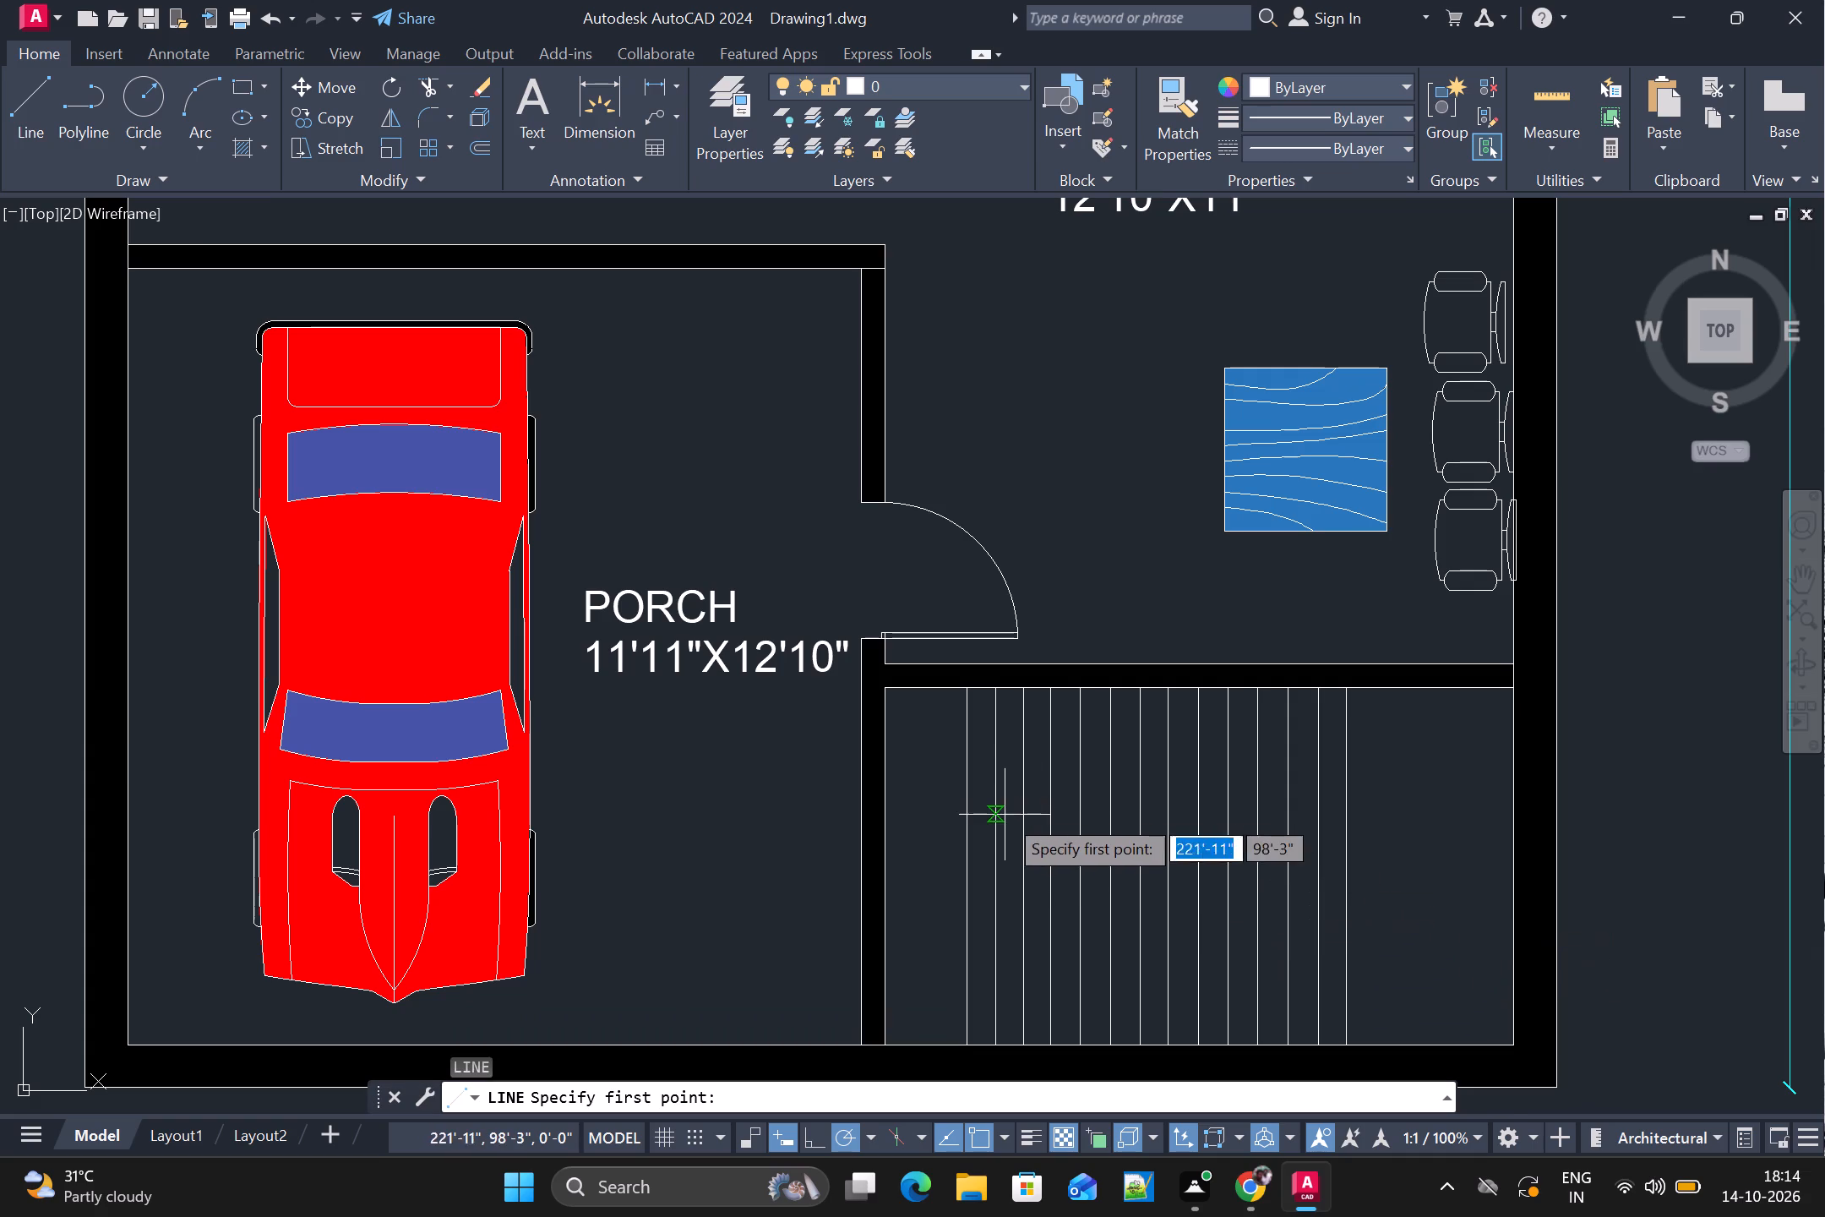
scroll(997, 841, "up", 2)
scroll(941, 806, "down", 2)
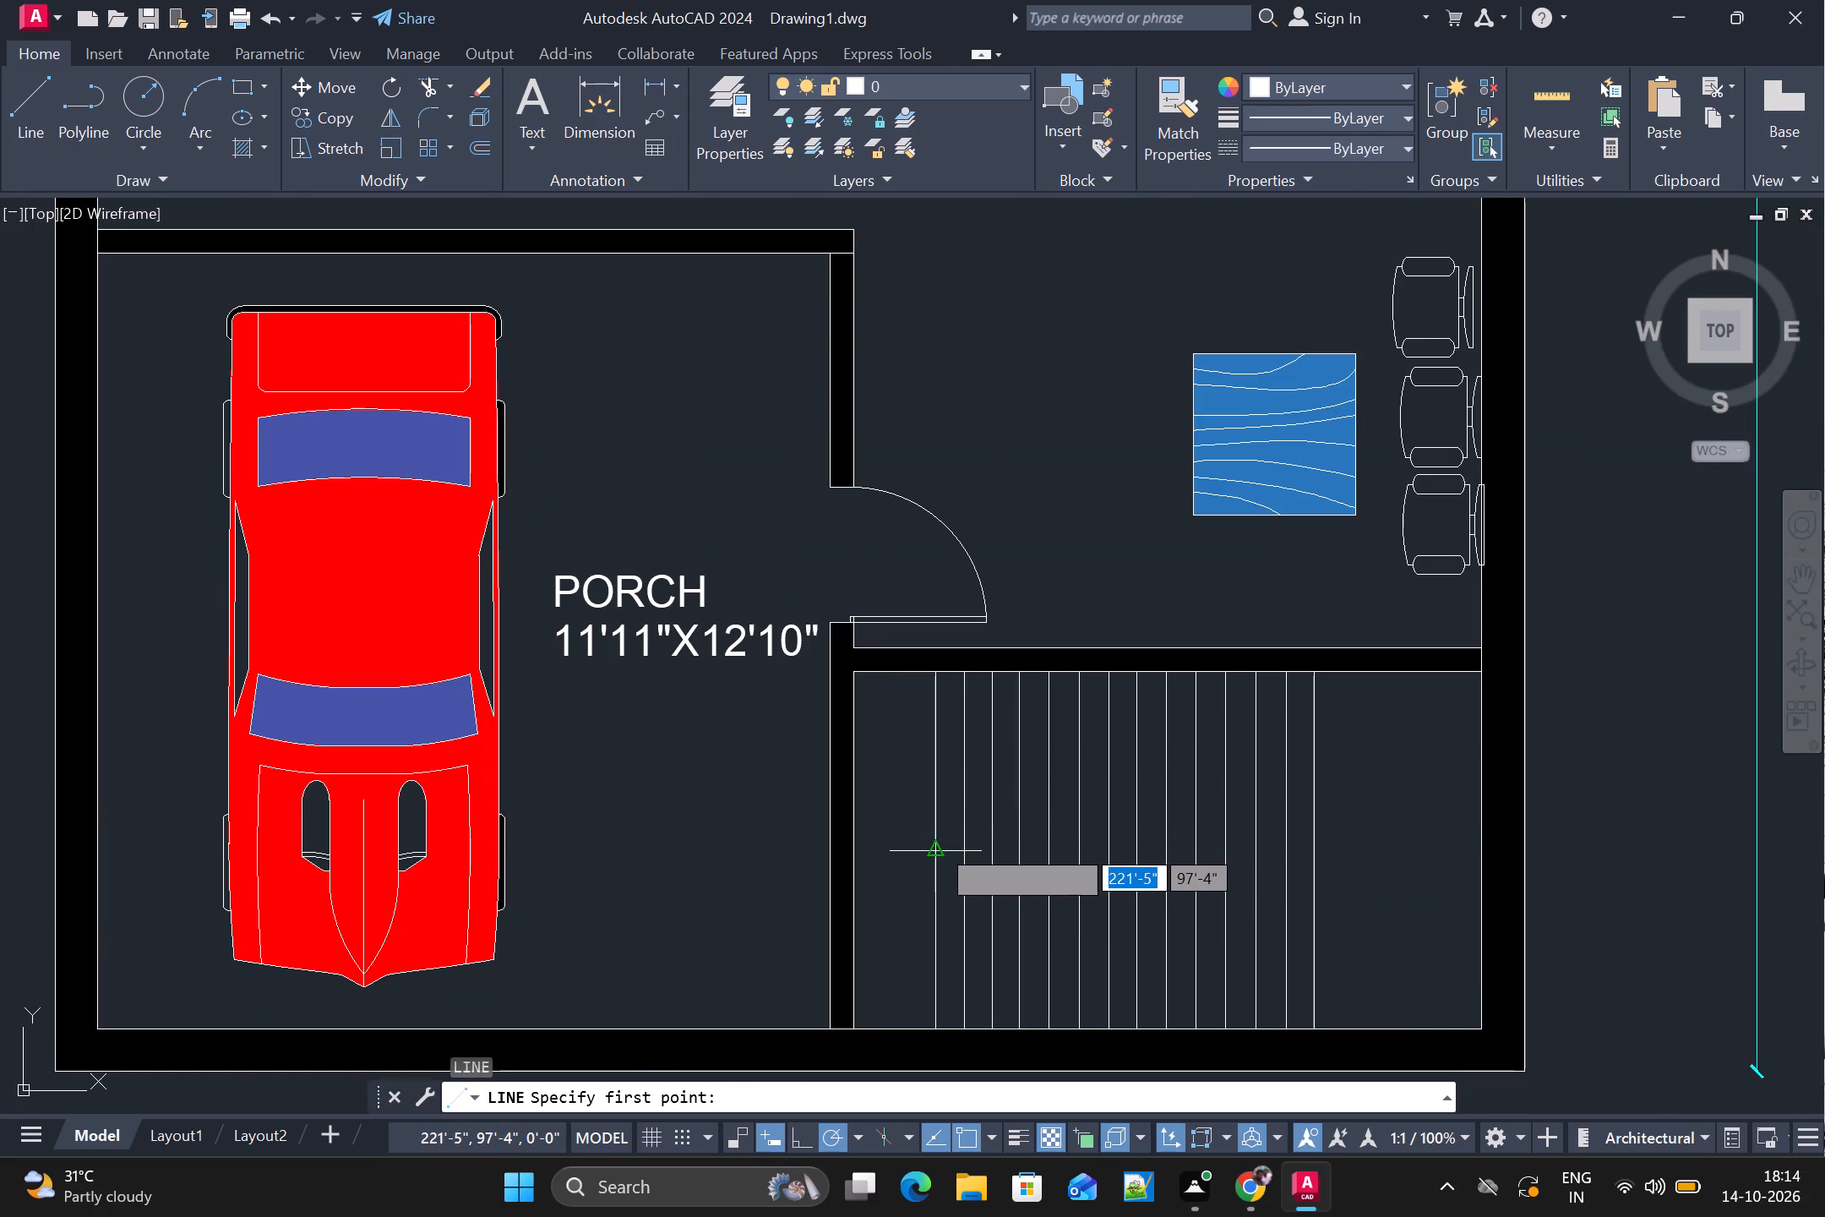
left_click(937, 844)
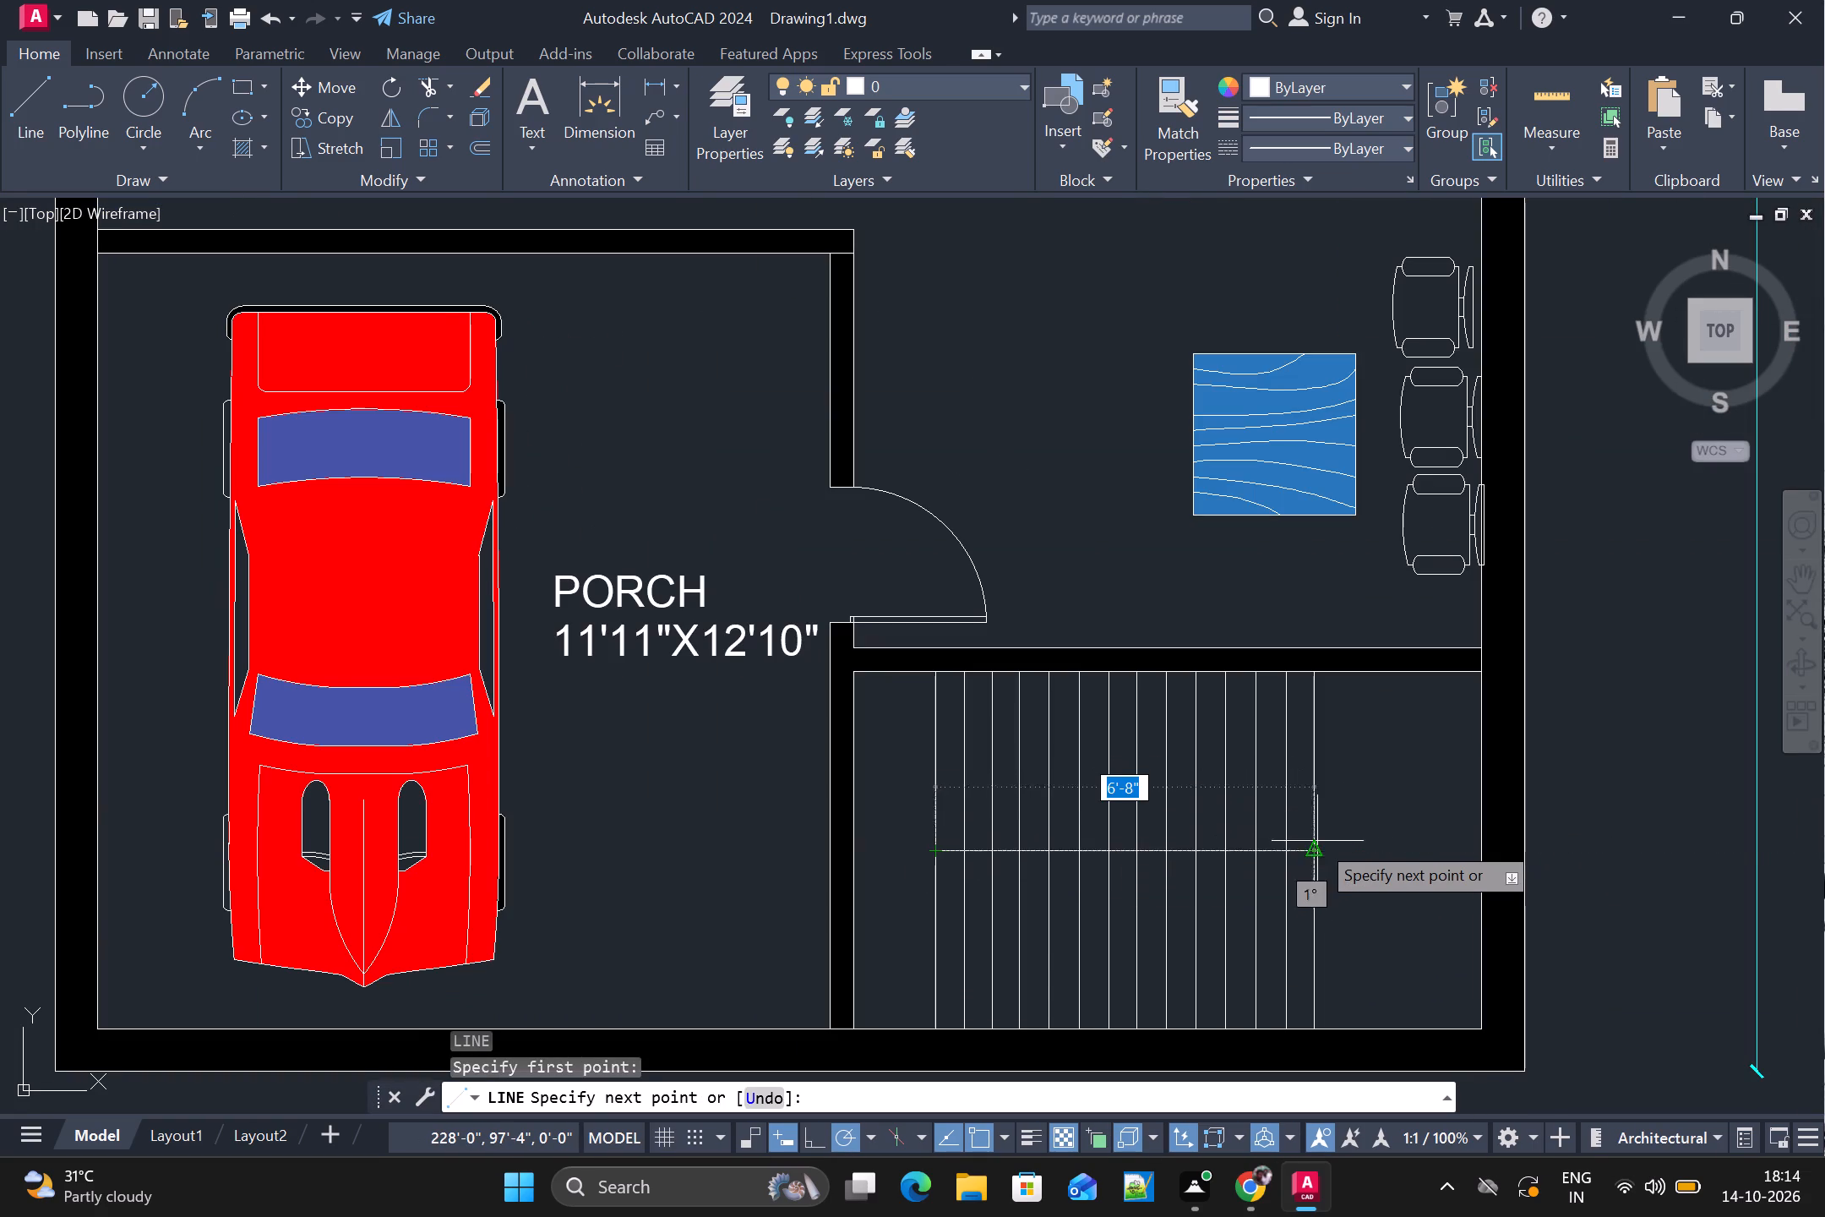
left_click(1317, 843)
key("Escape")
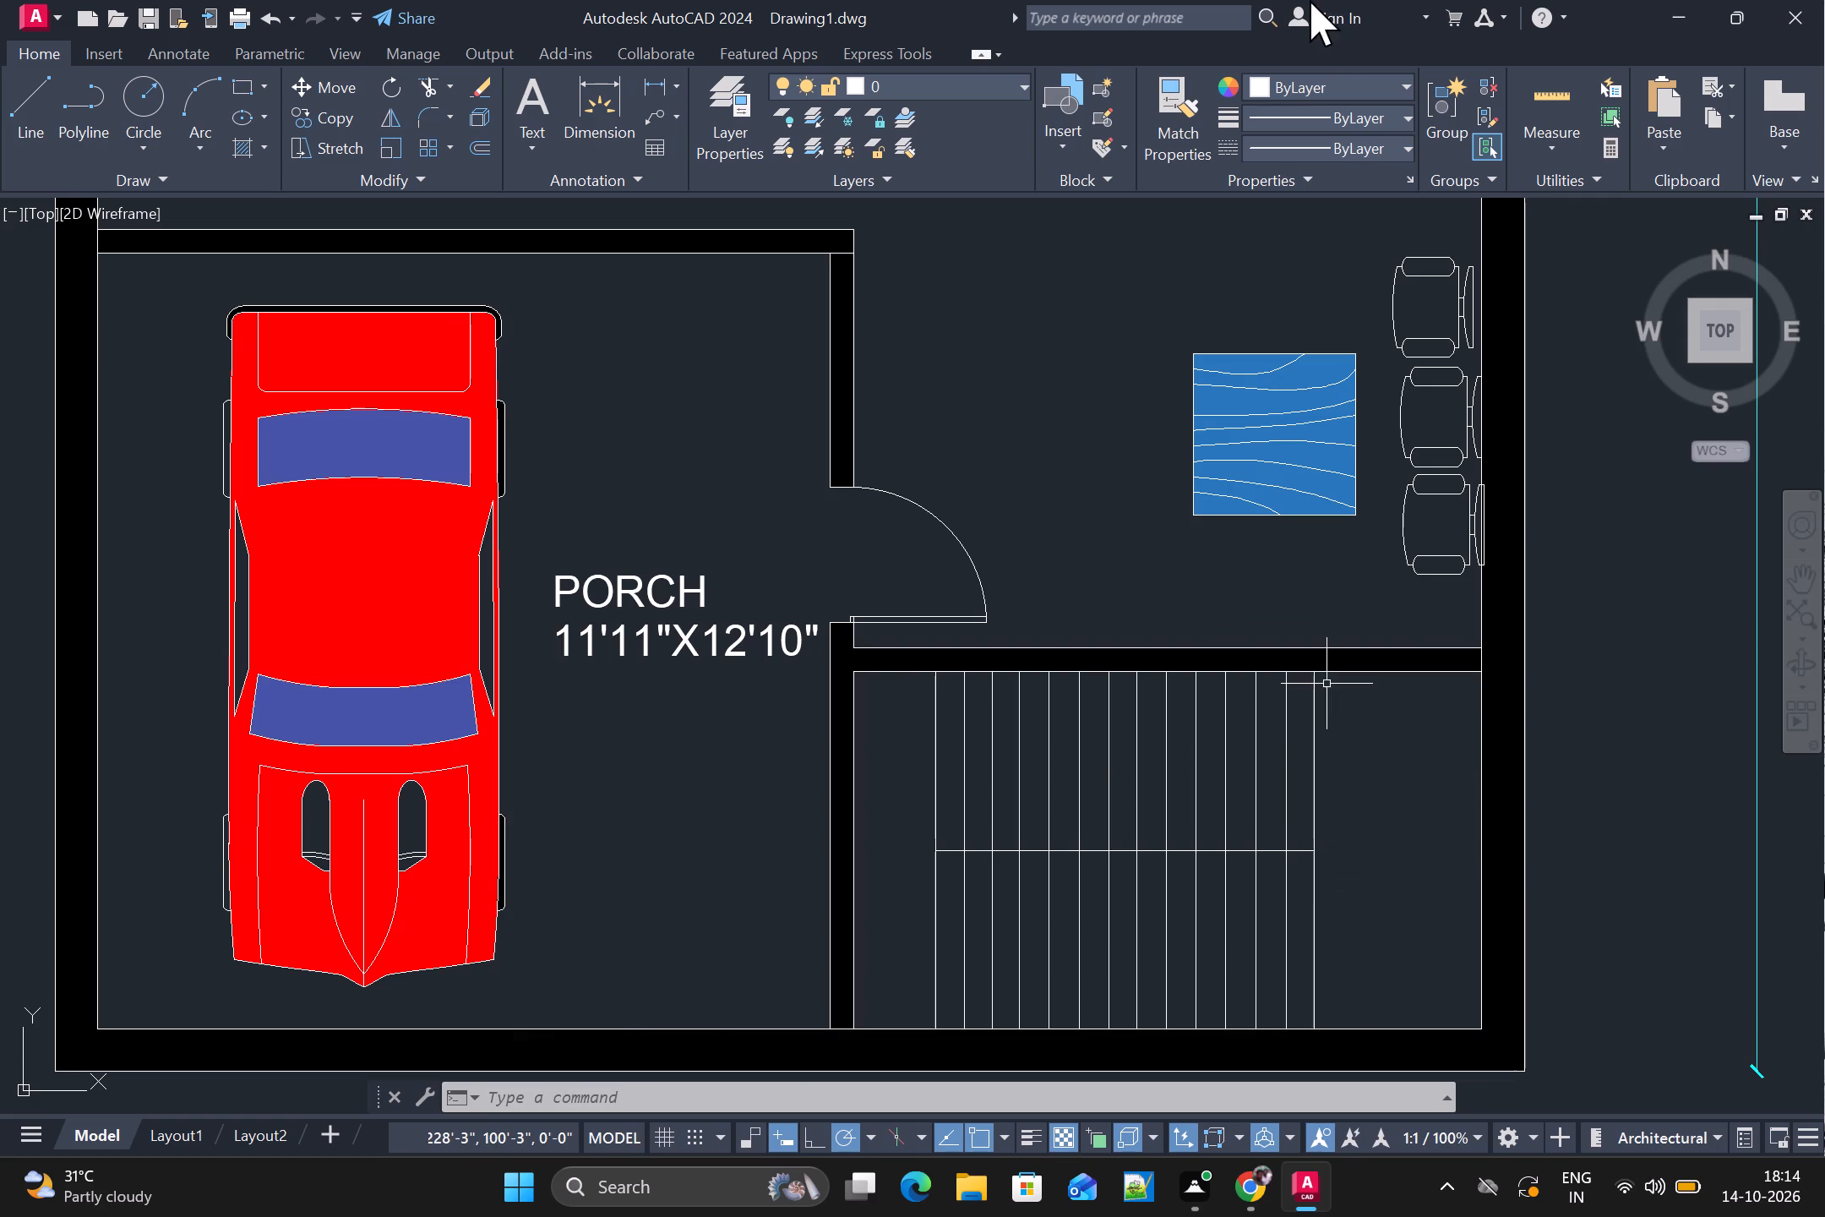
key("Escape")
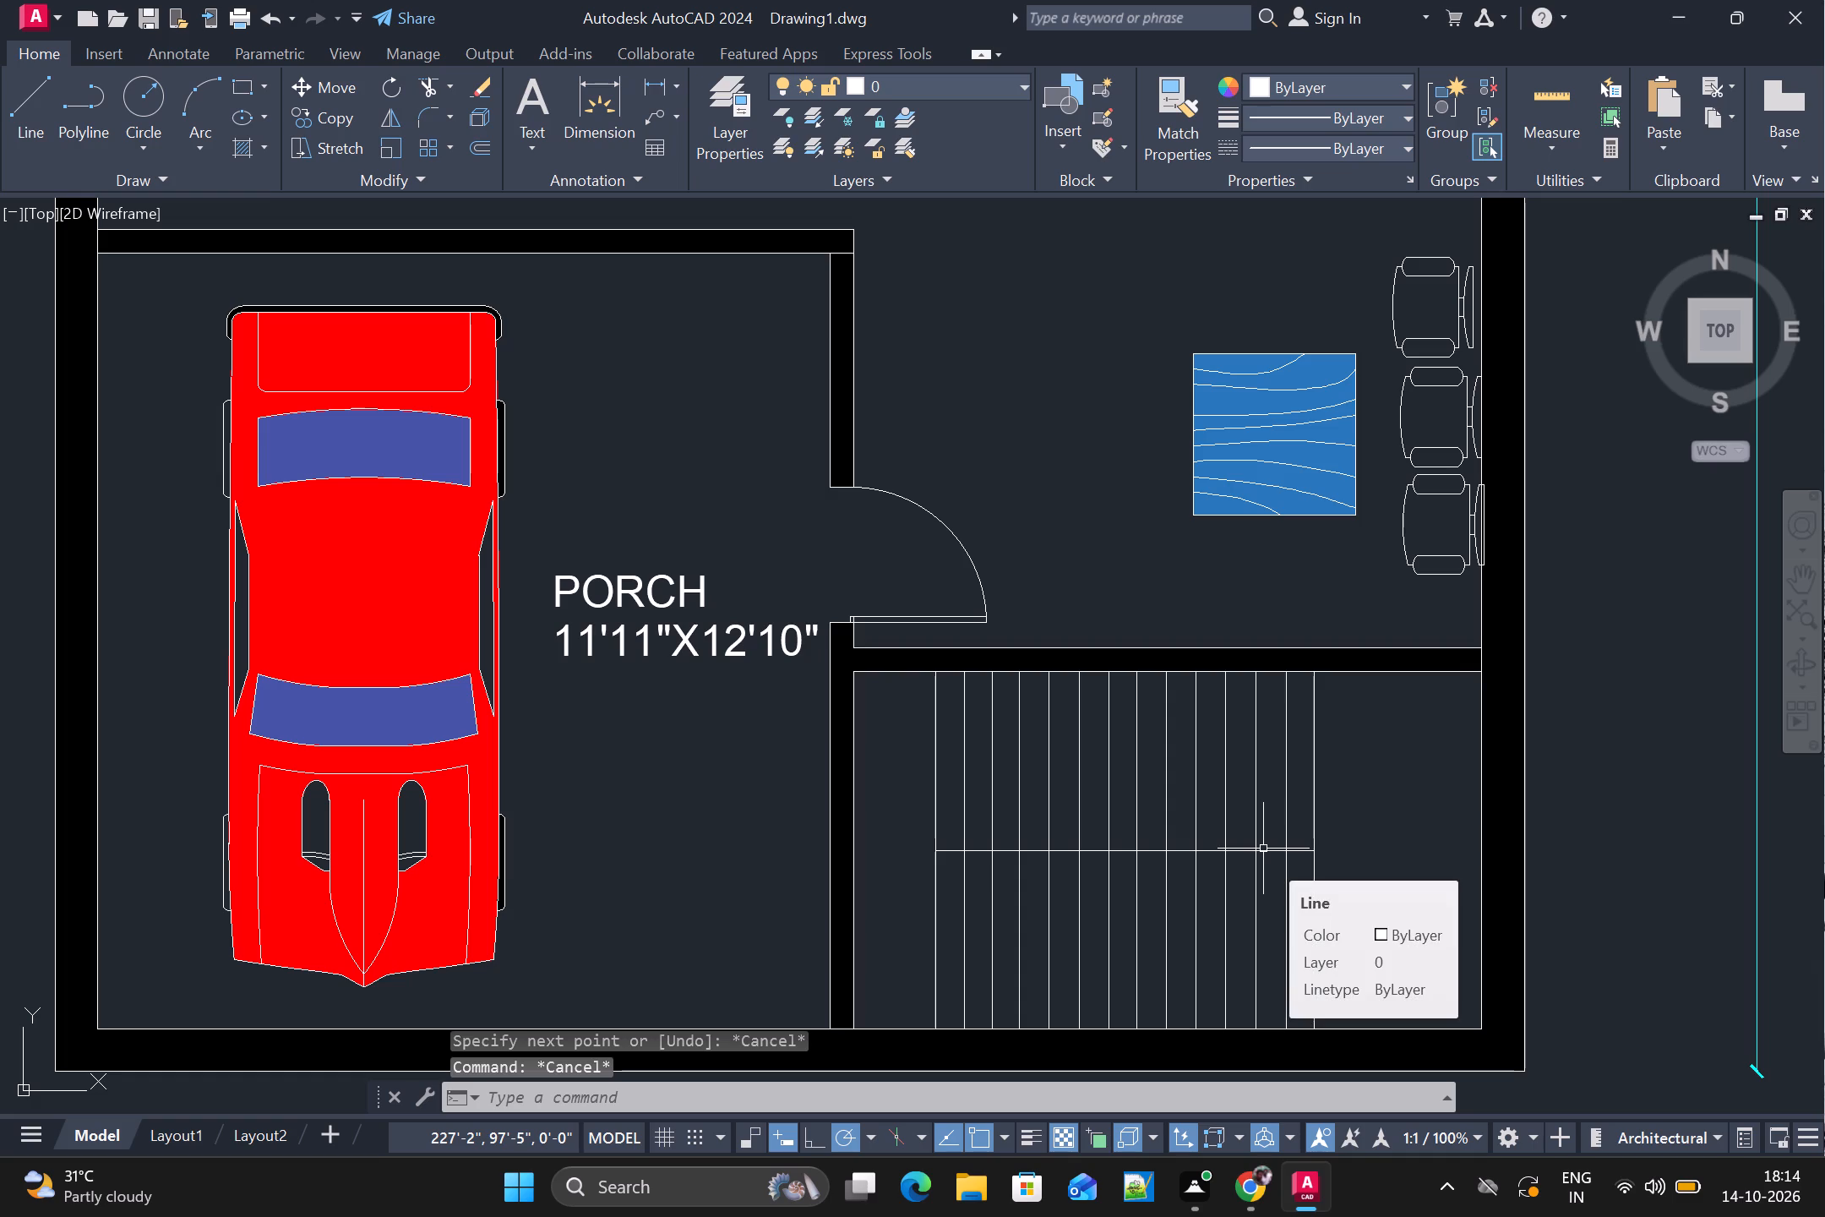
Offset the horizontal middle line about 3" to each side using the Through option.
left_click(1263, 849)
key("o")
key("Return")
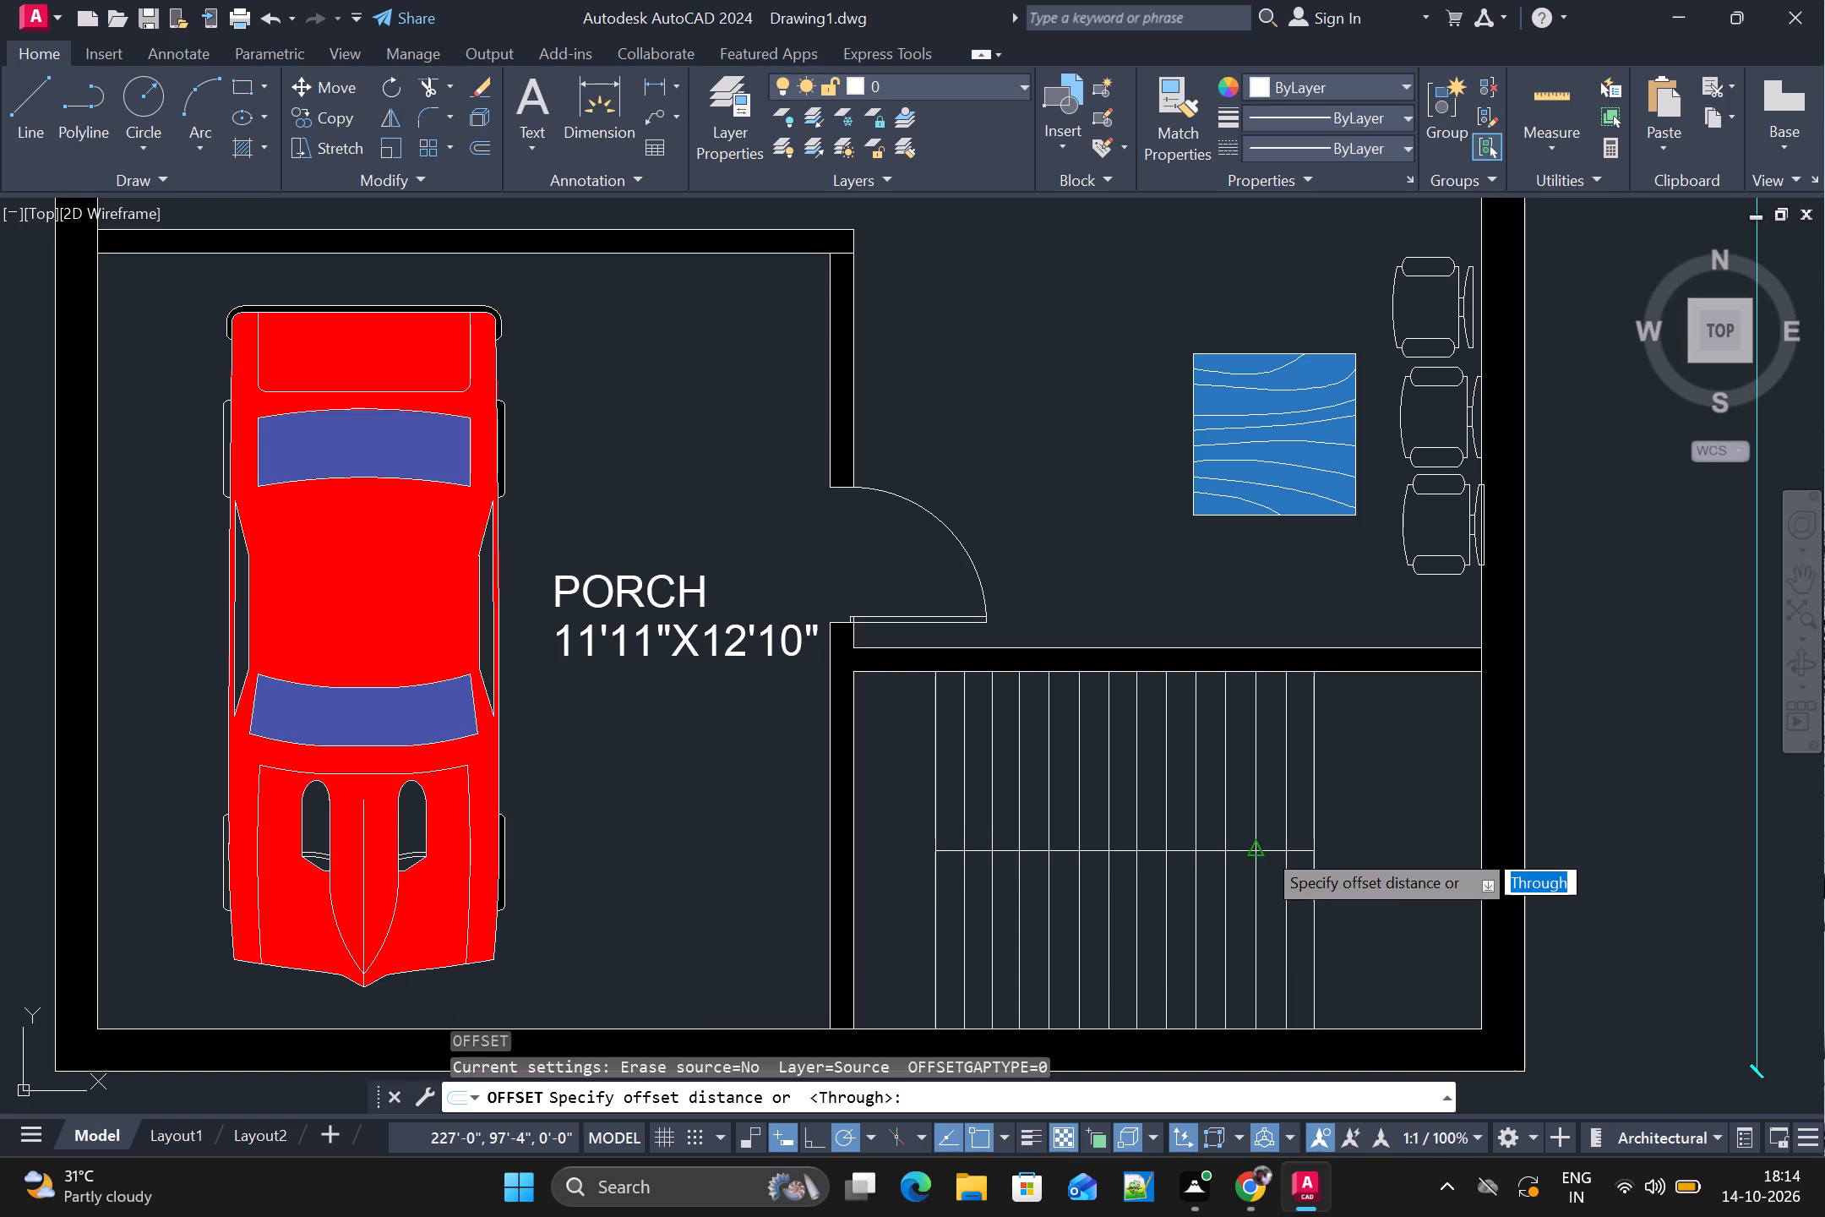
key("t")
key("space")
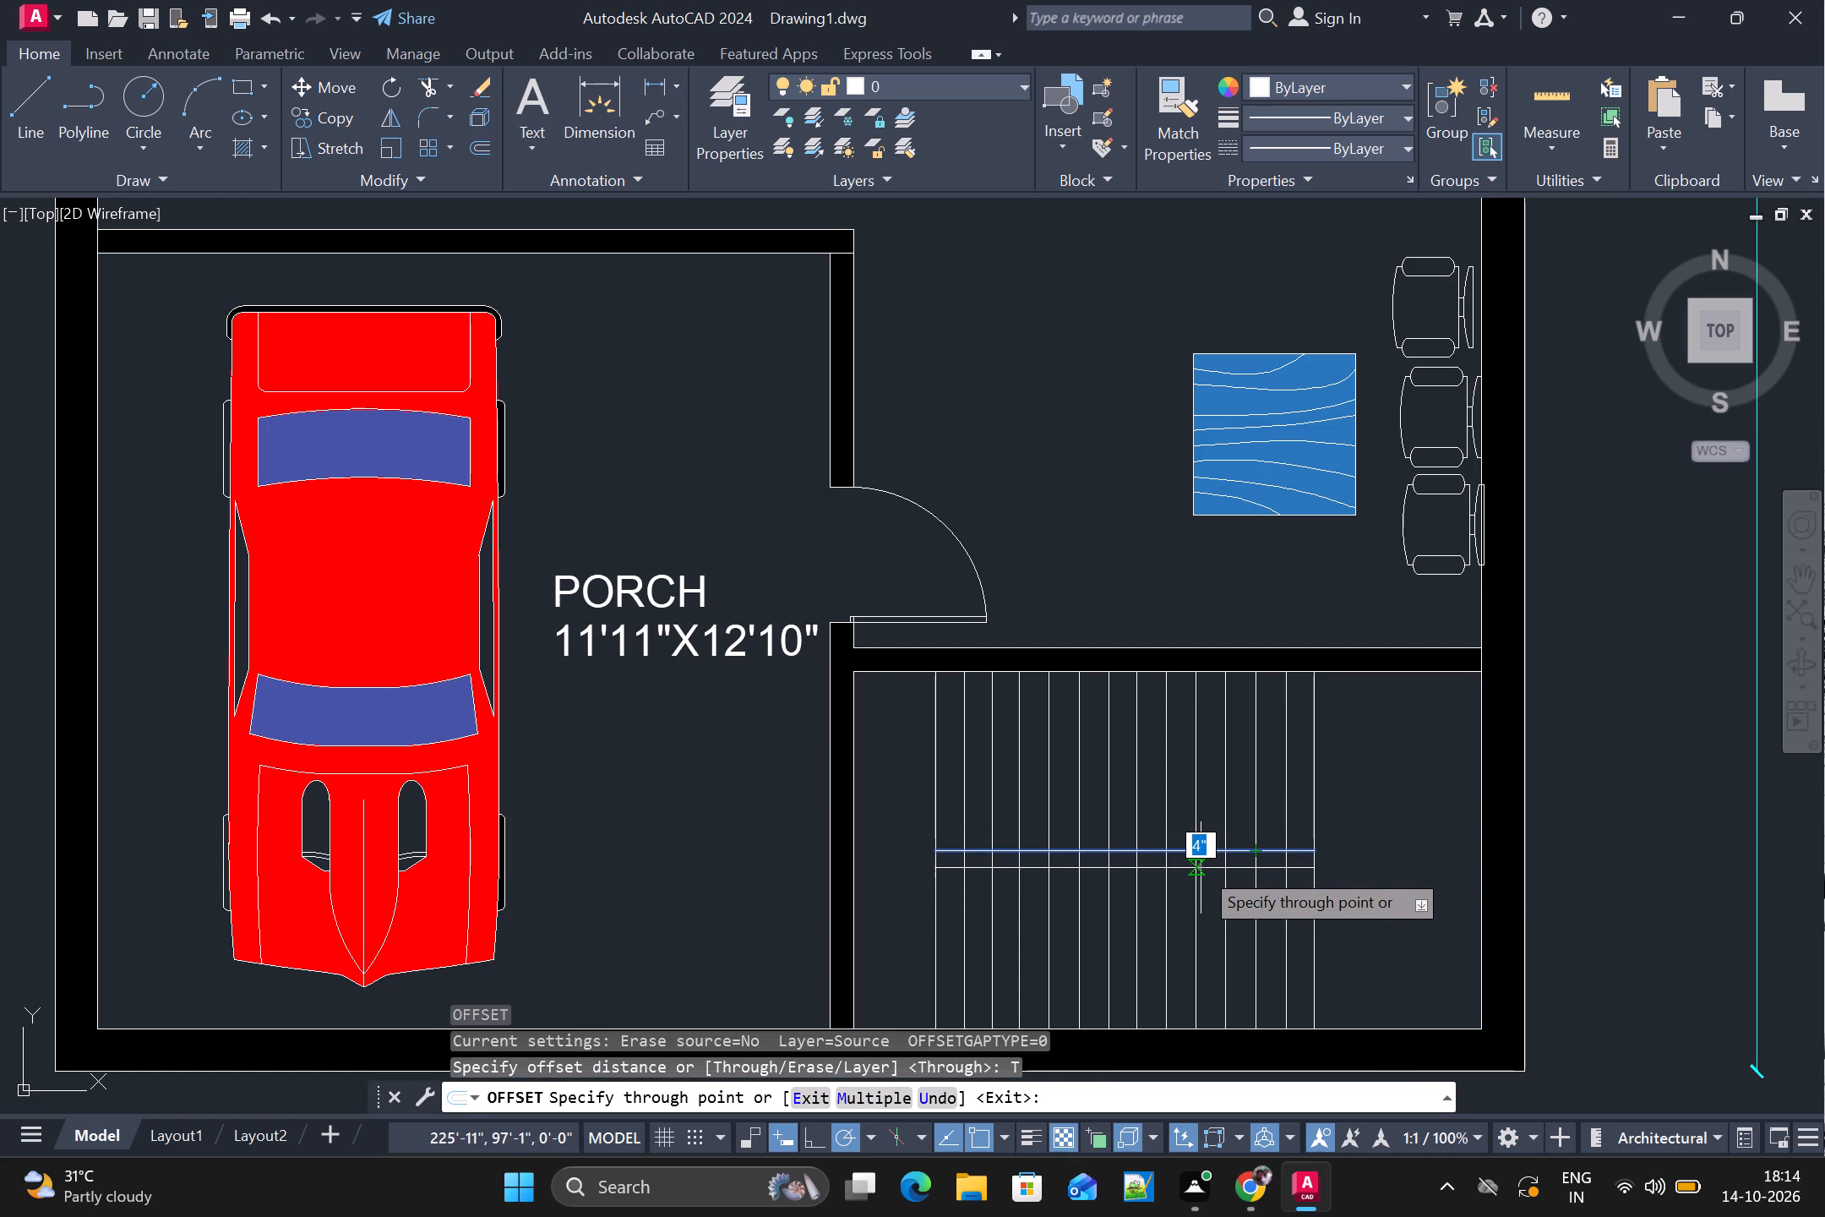
left_click(1206, 864)
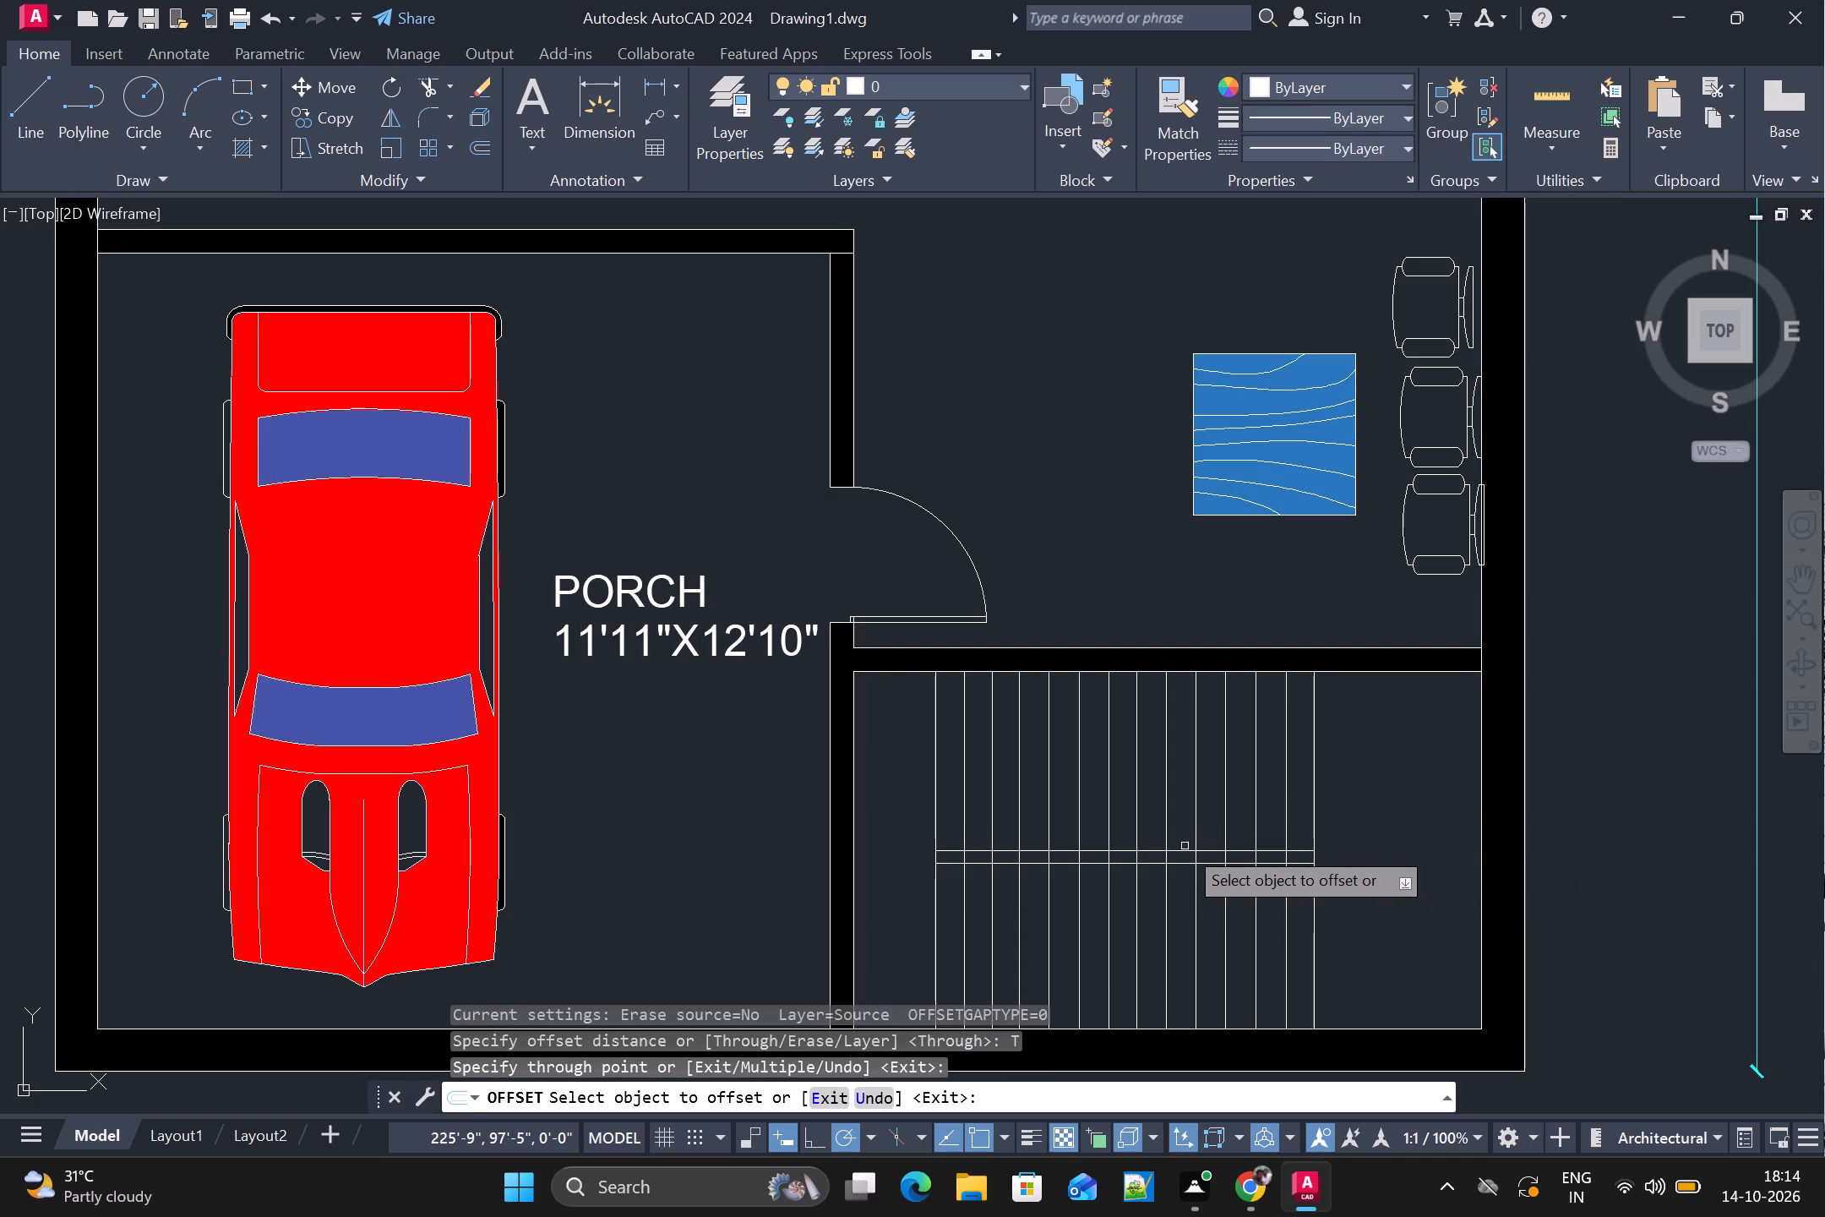
left_click(1179, 852)
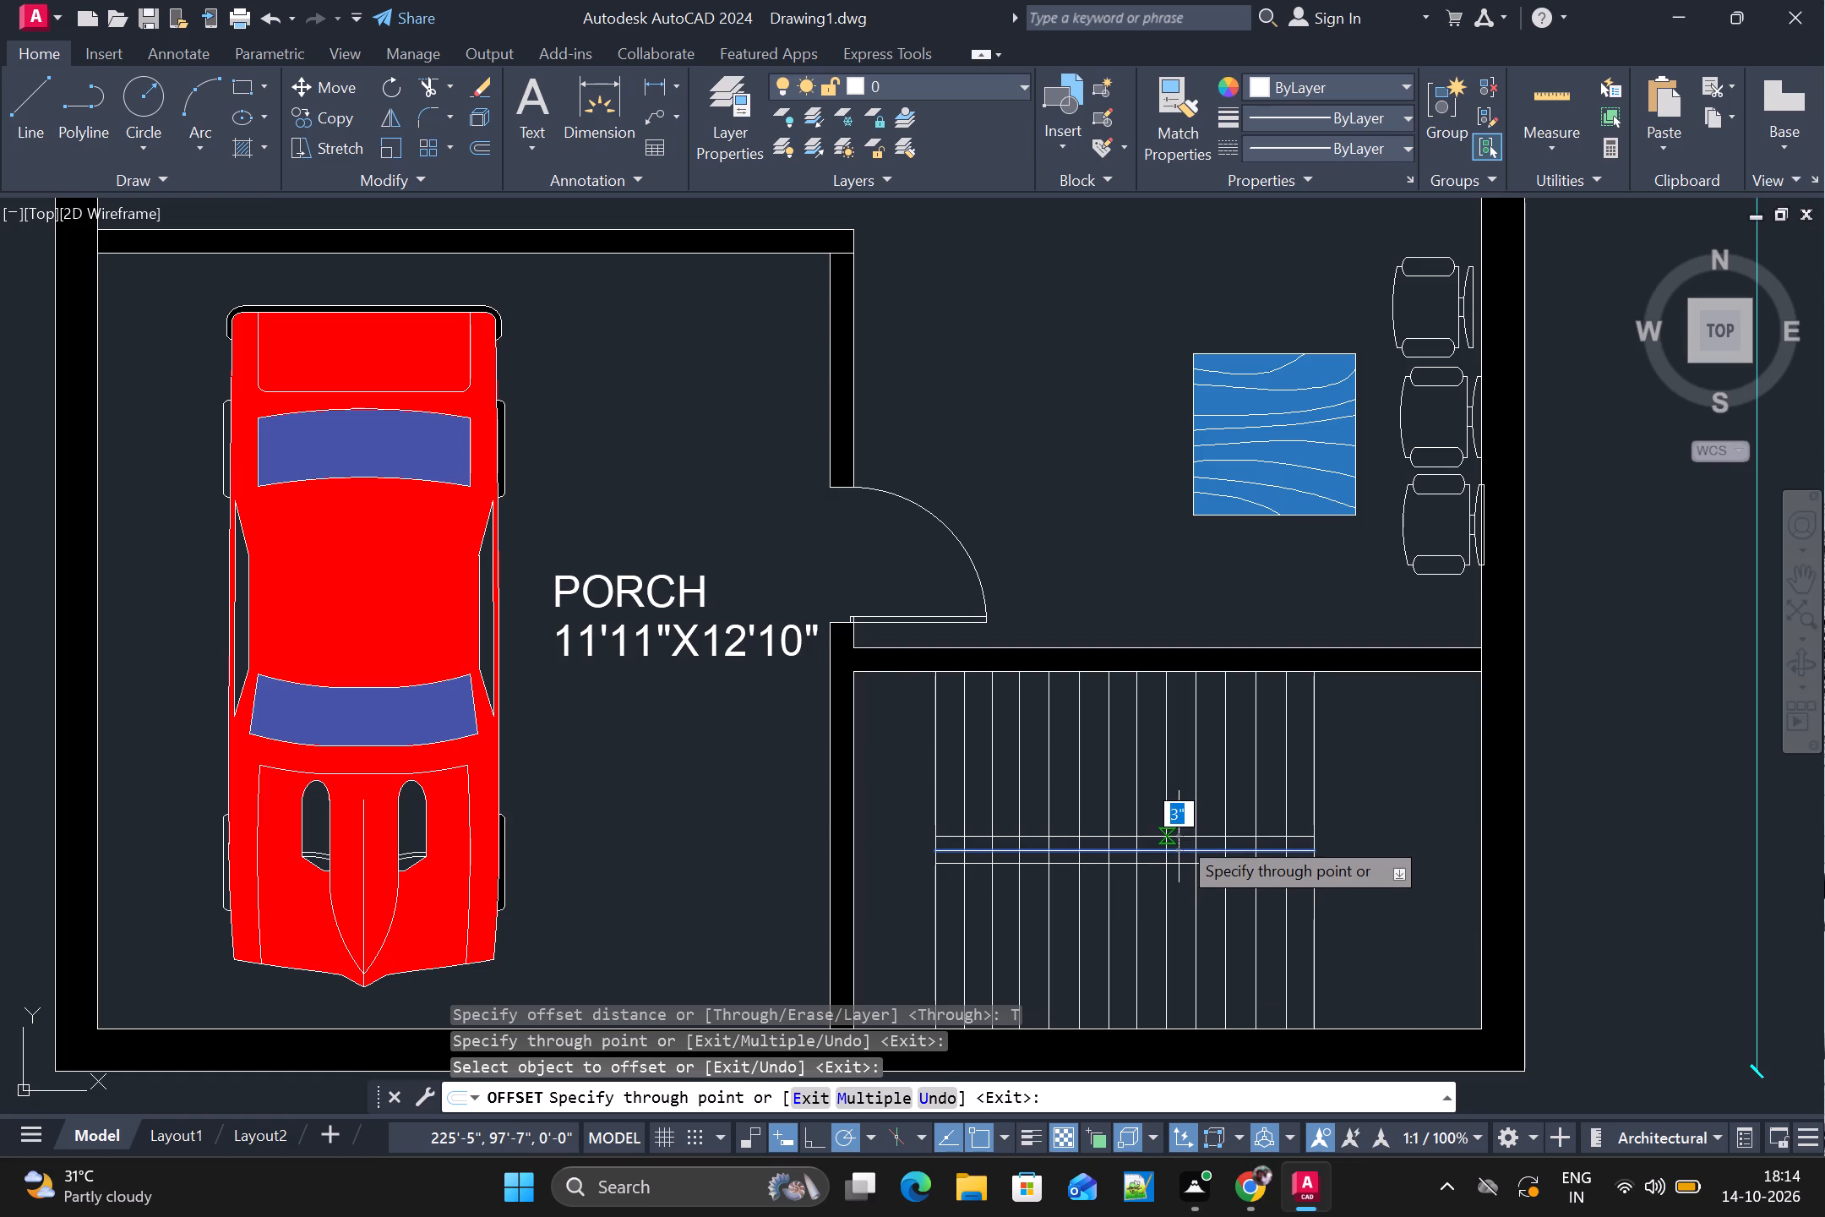
left_click(1179, 837)
key("Escape")
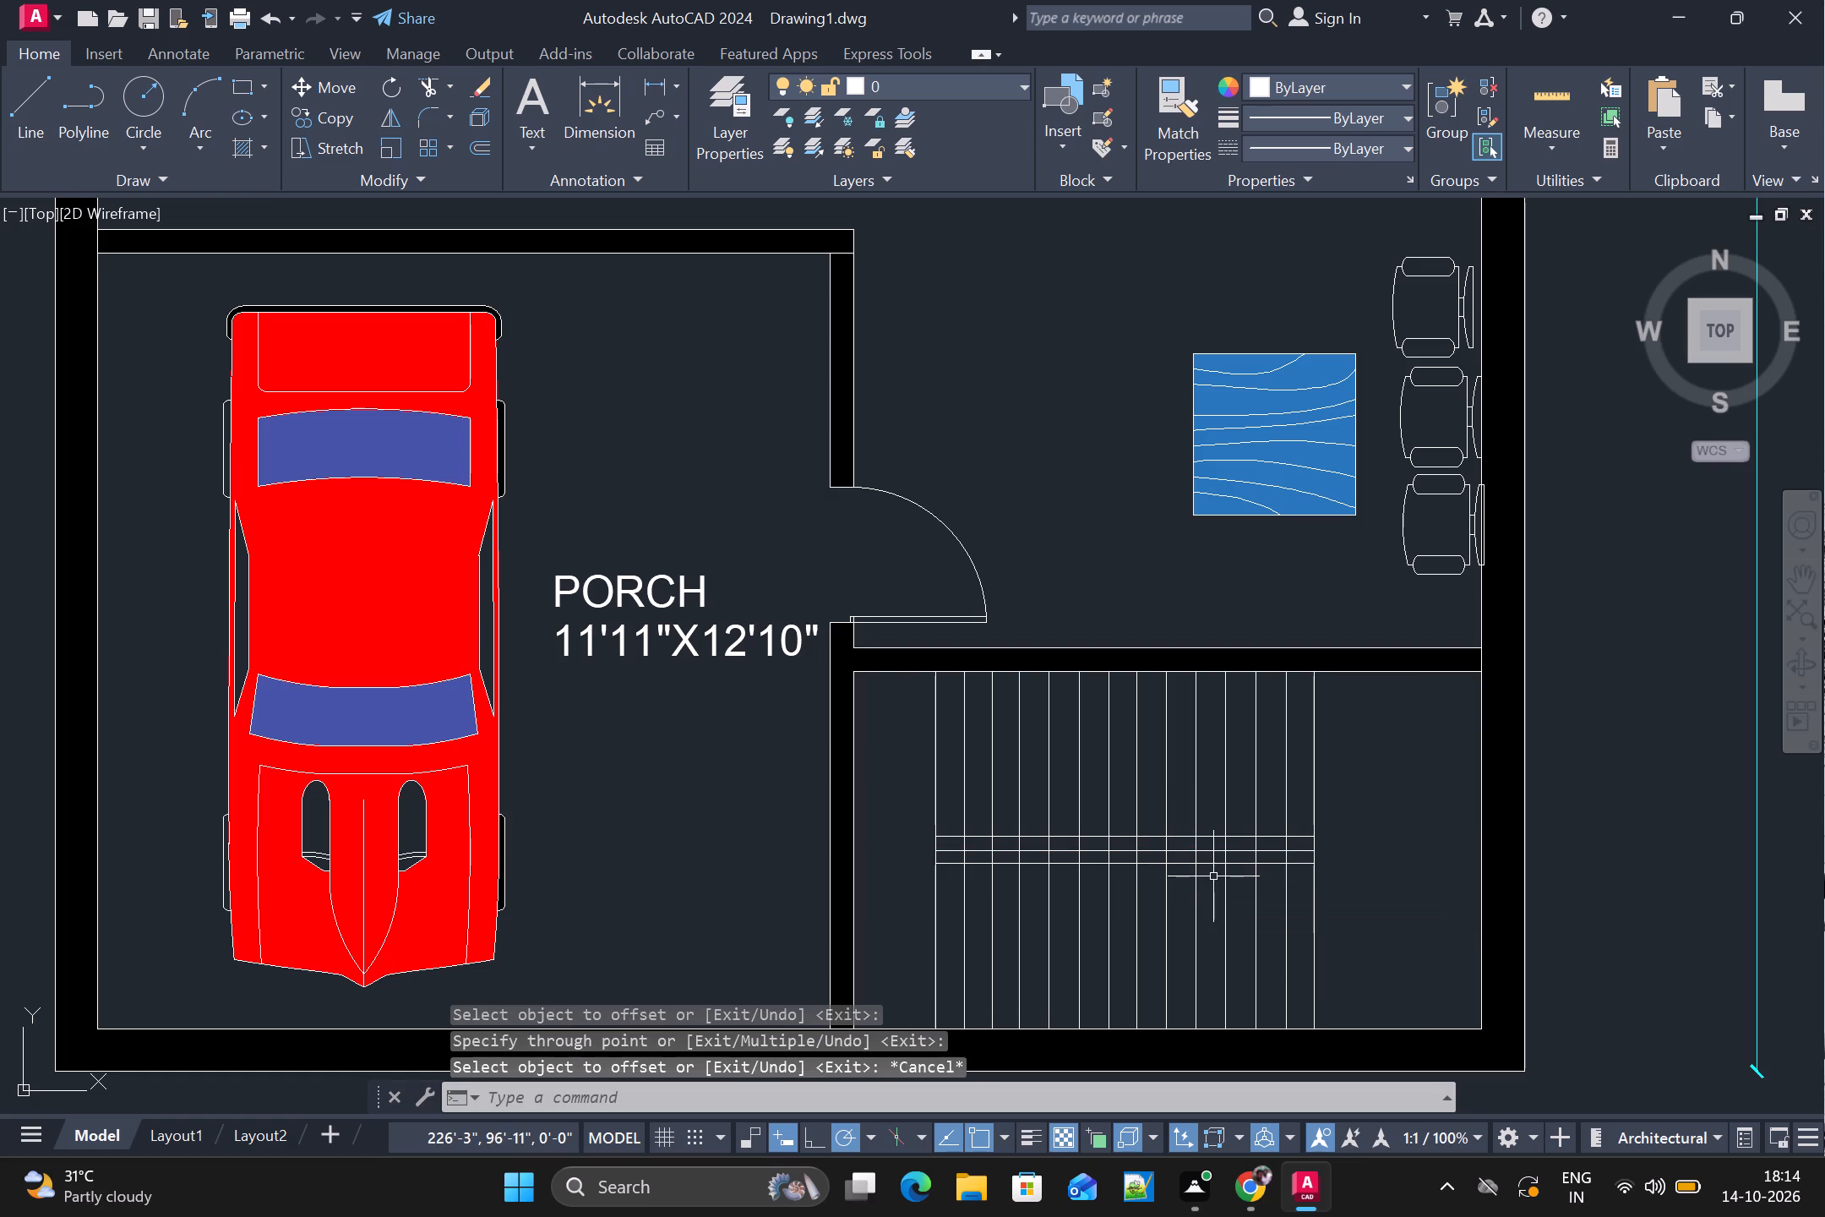
Delete the original horizontal middle line between its two offset copies.
left_click(1204, 849)
key("Delete")
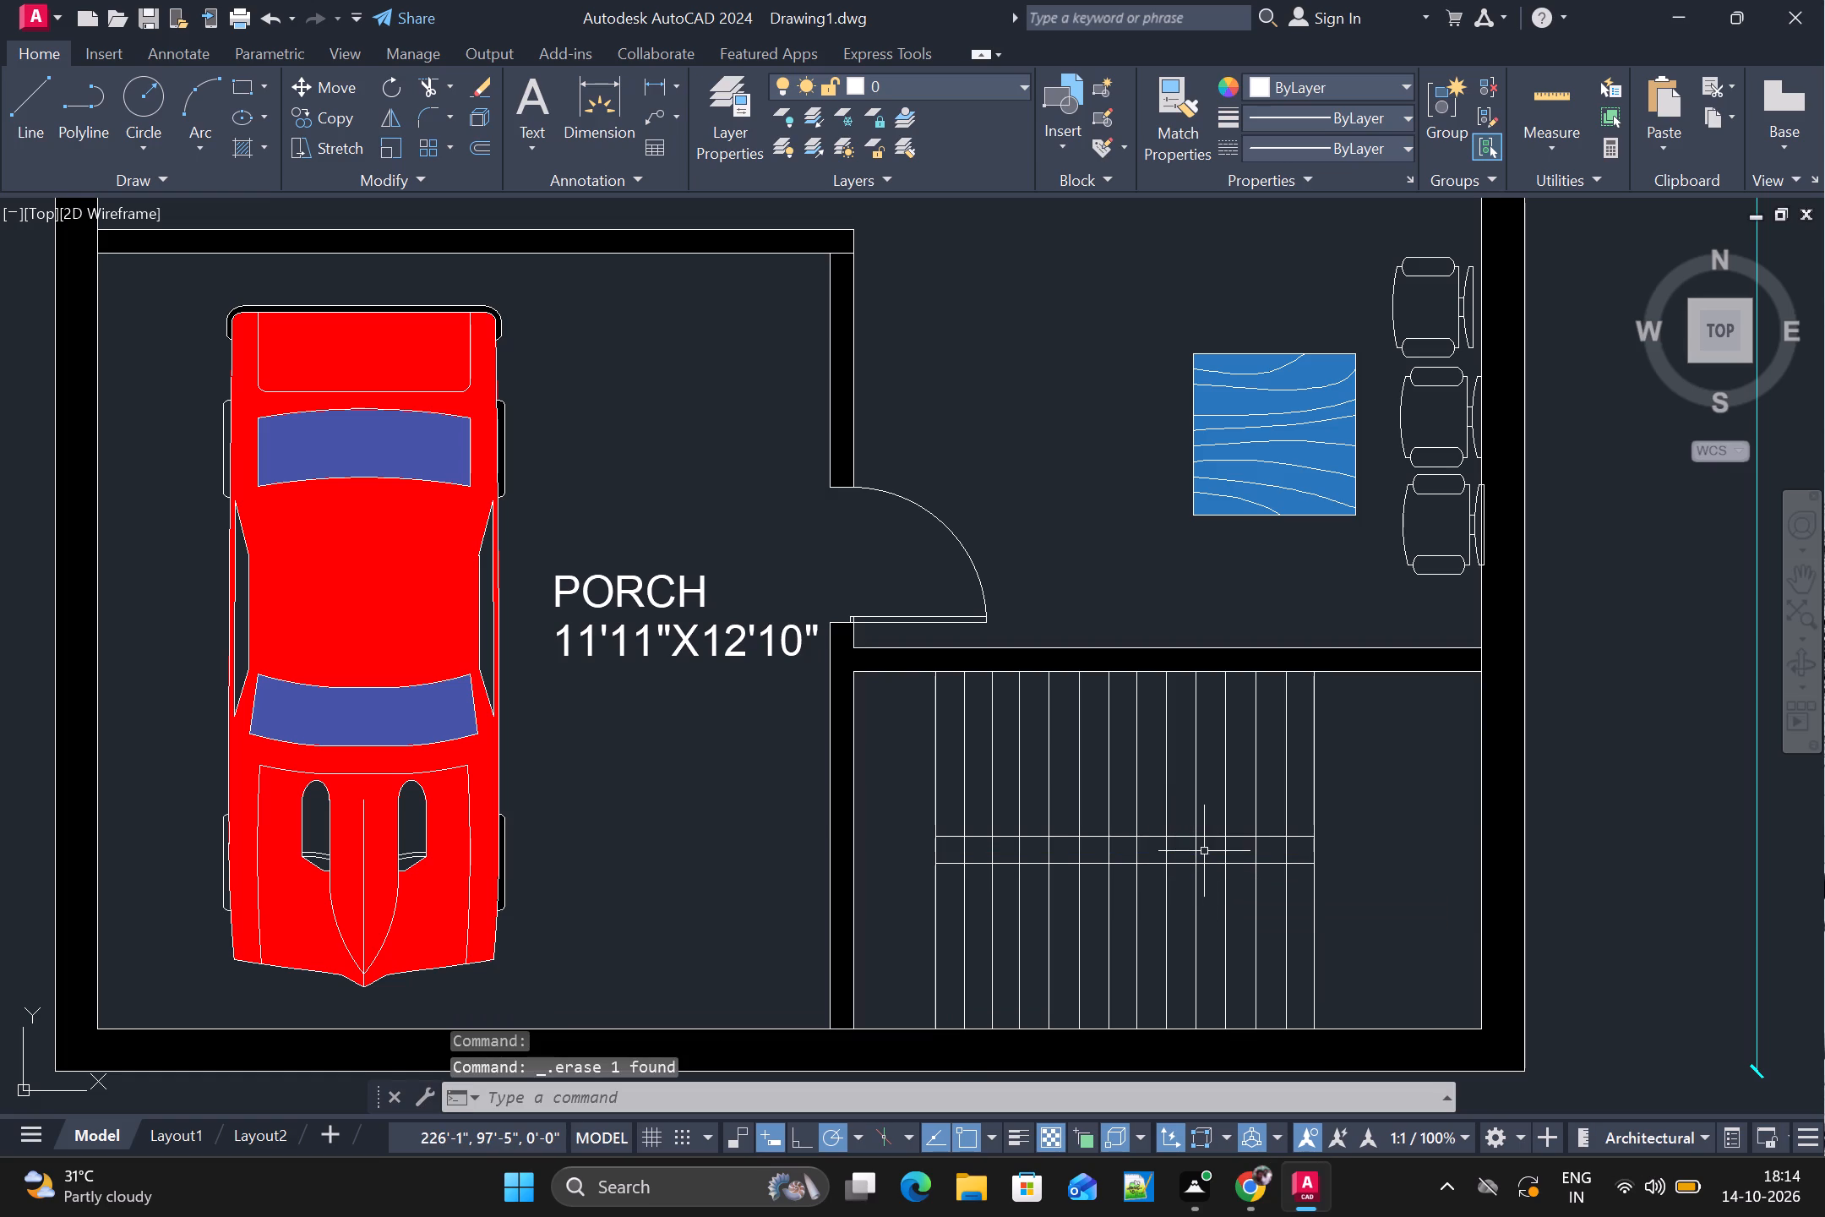
Trim the inner tread lines between the two horizontal lines to open the gap between the stair flights.
scroll(1221, 864, "up", 1)
key("t")
key("r")
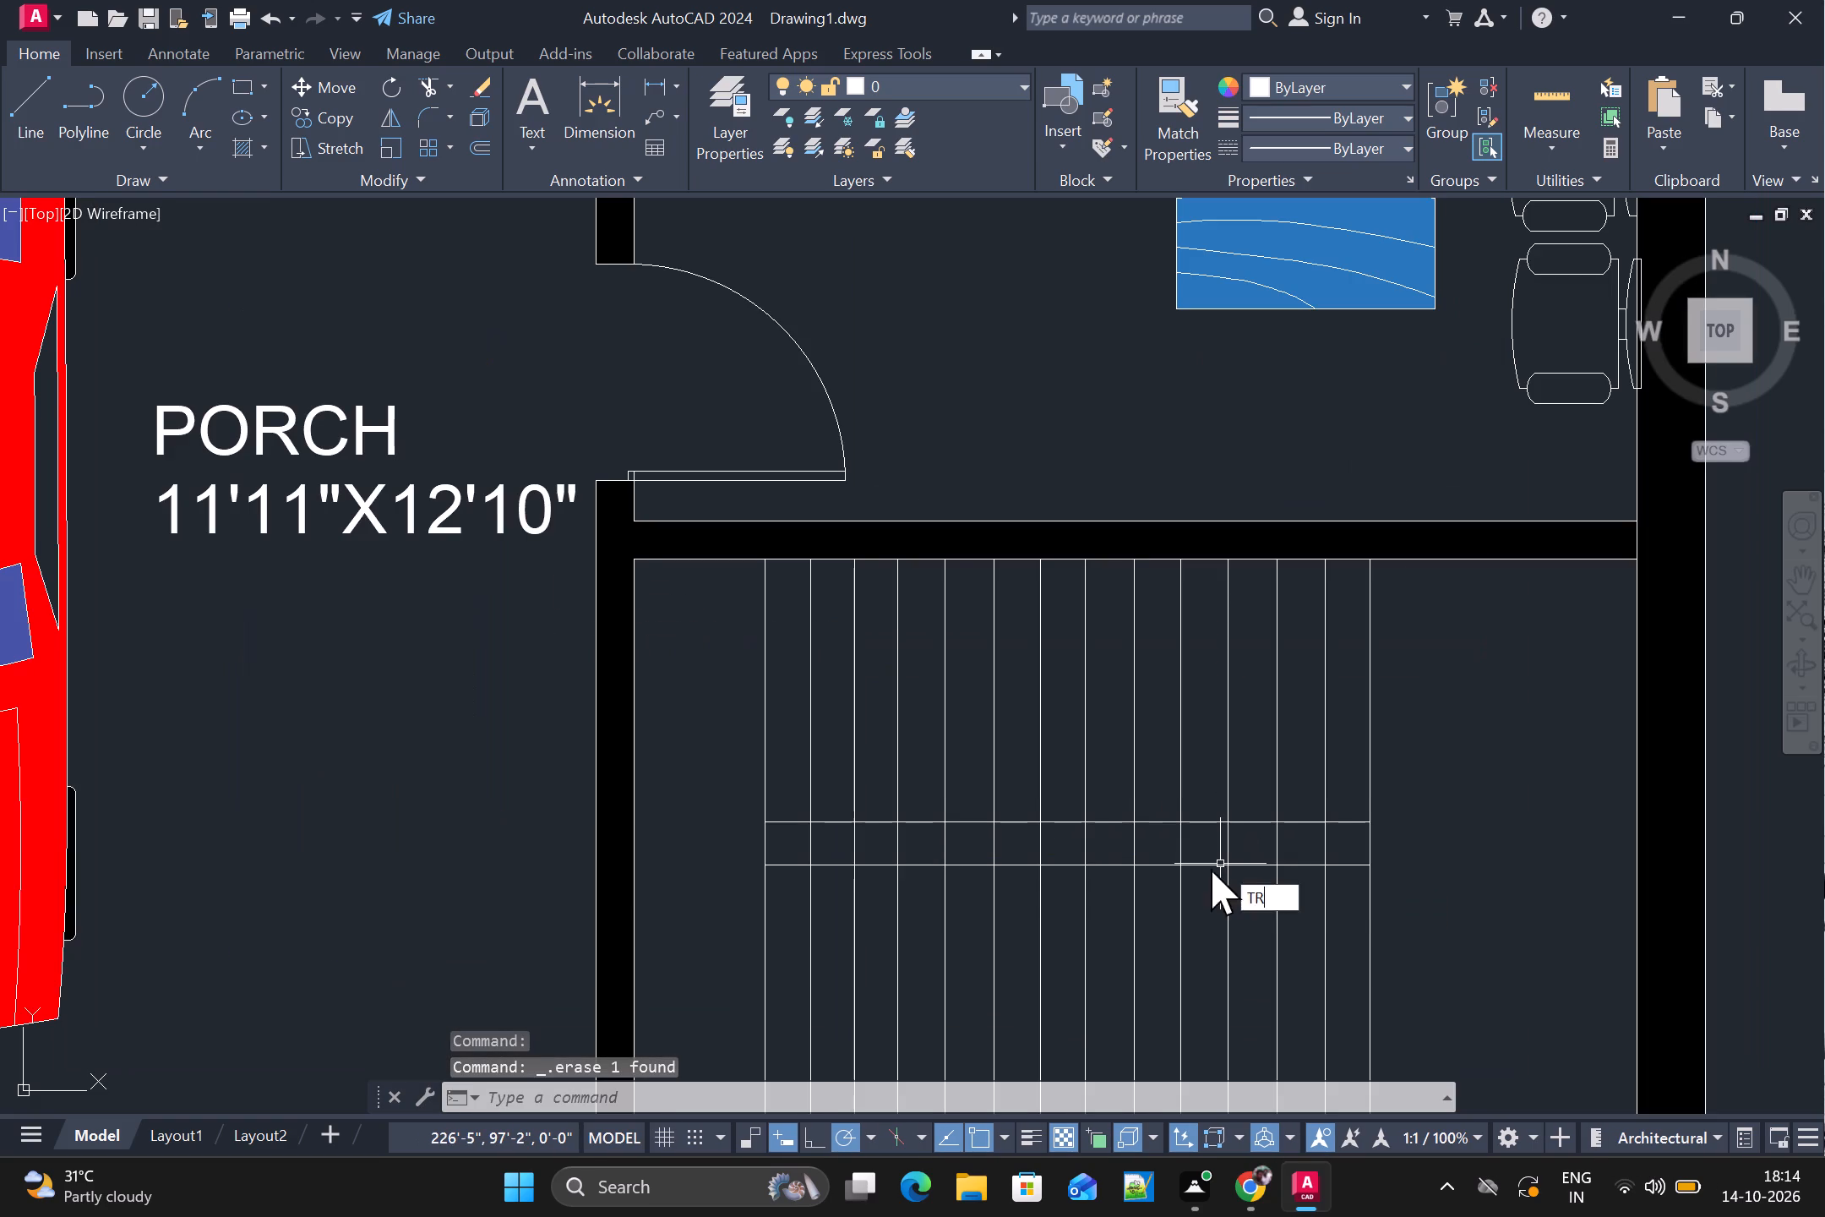
key("space")
left_click_drag(1348, 846, 1118, 850)
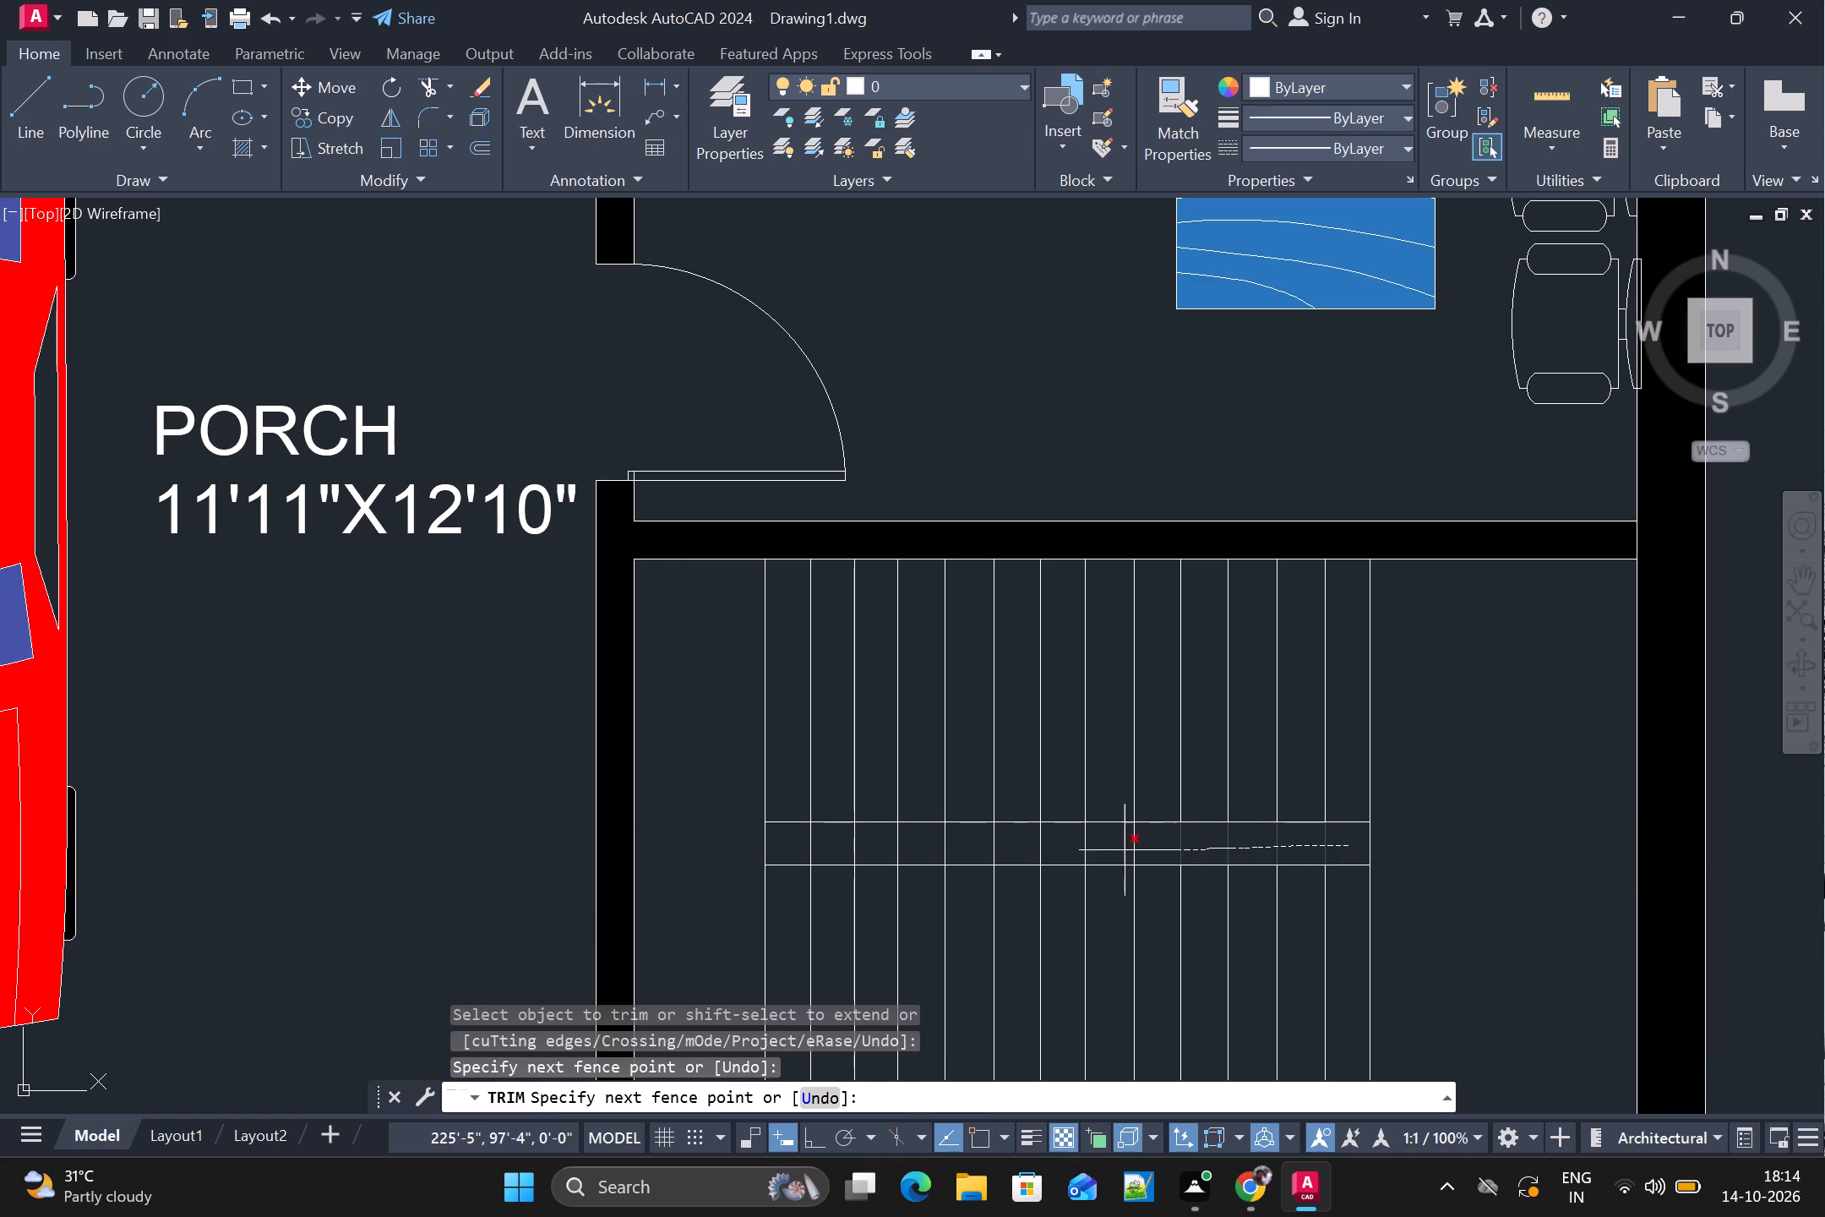
left_click_drag(1118, 850, 805, 842)
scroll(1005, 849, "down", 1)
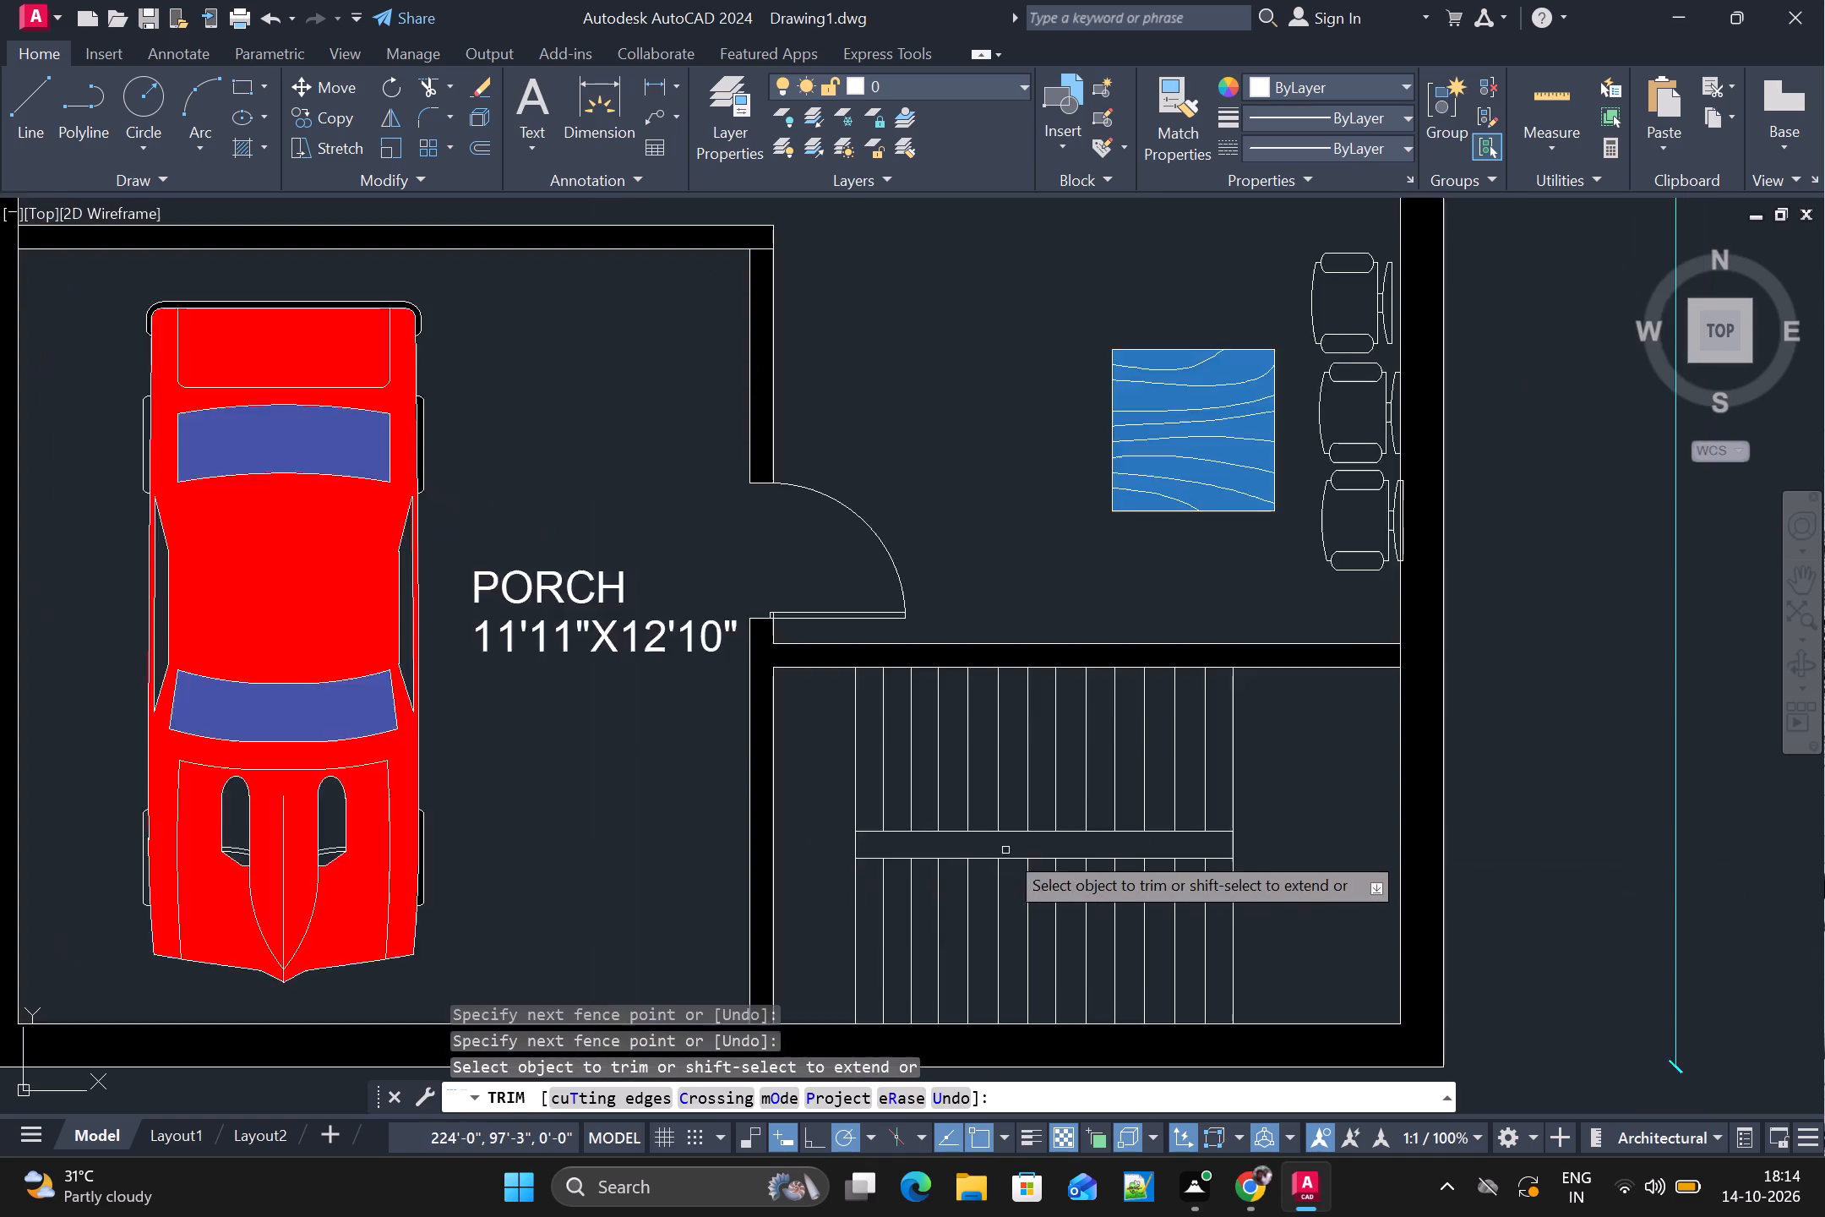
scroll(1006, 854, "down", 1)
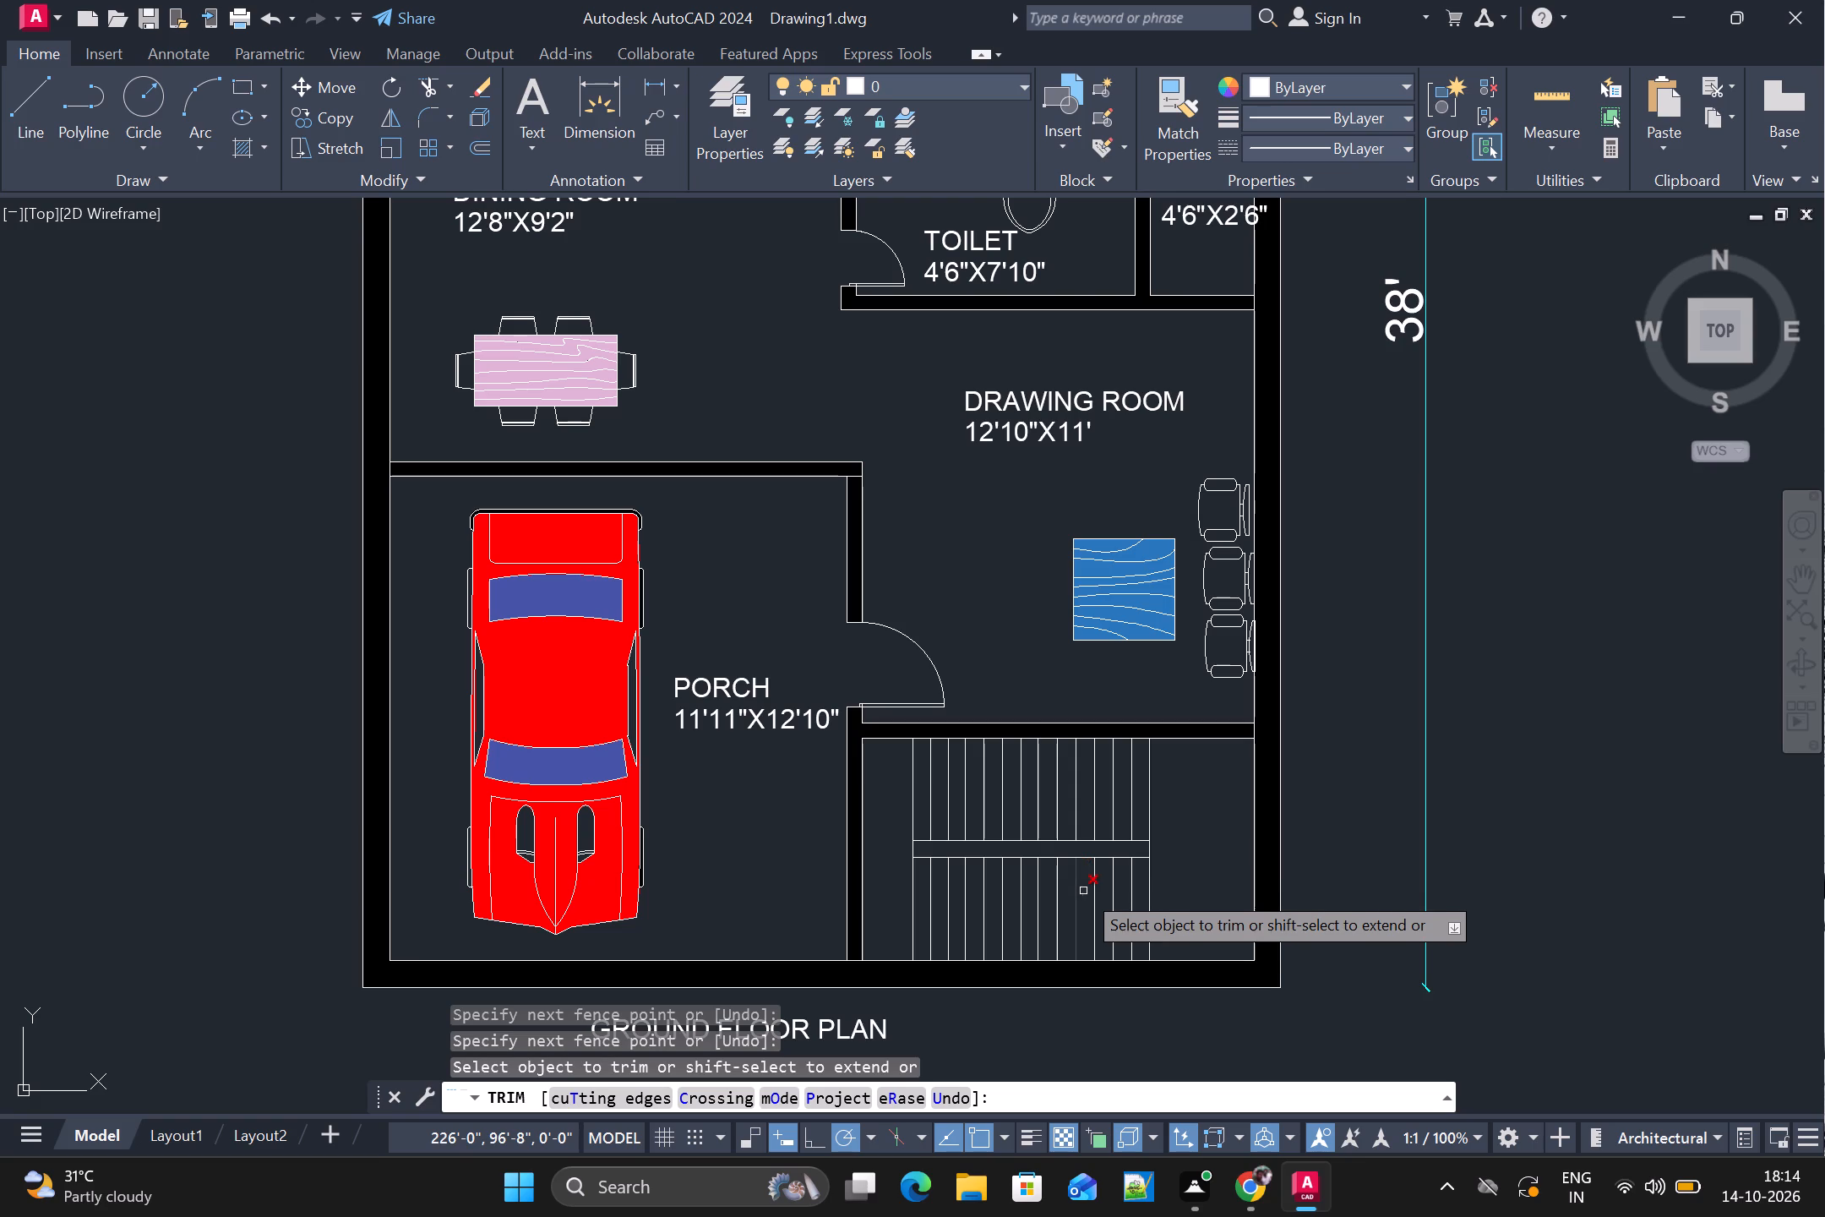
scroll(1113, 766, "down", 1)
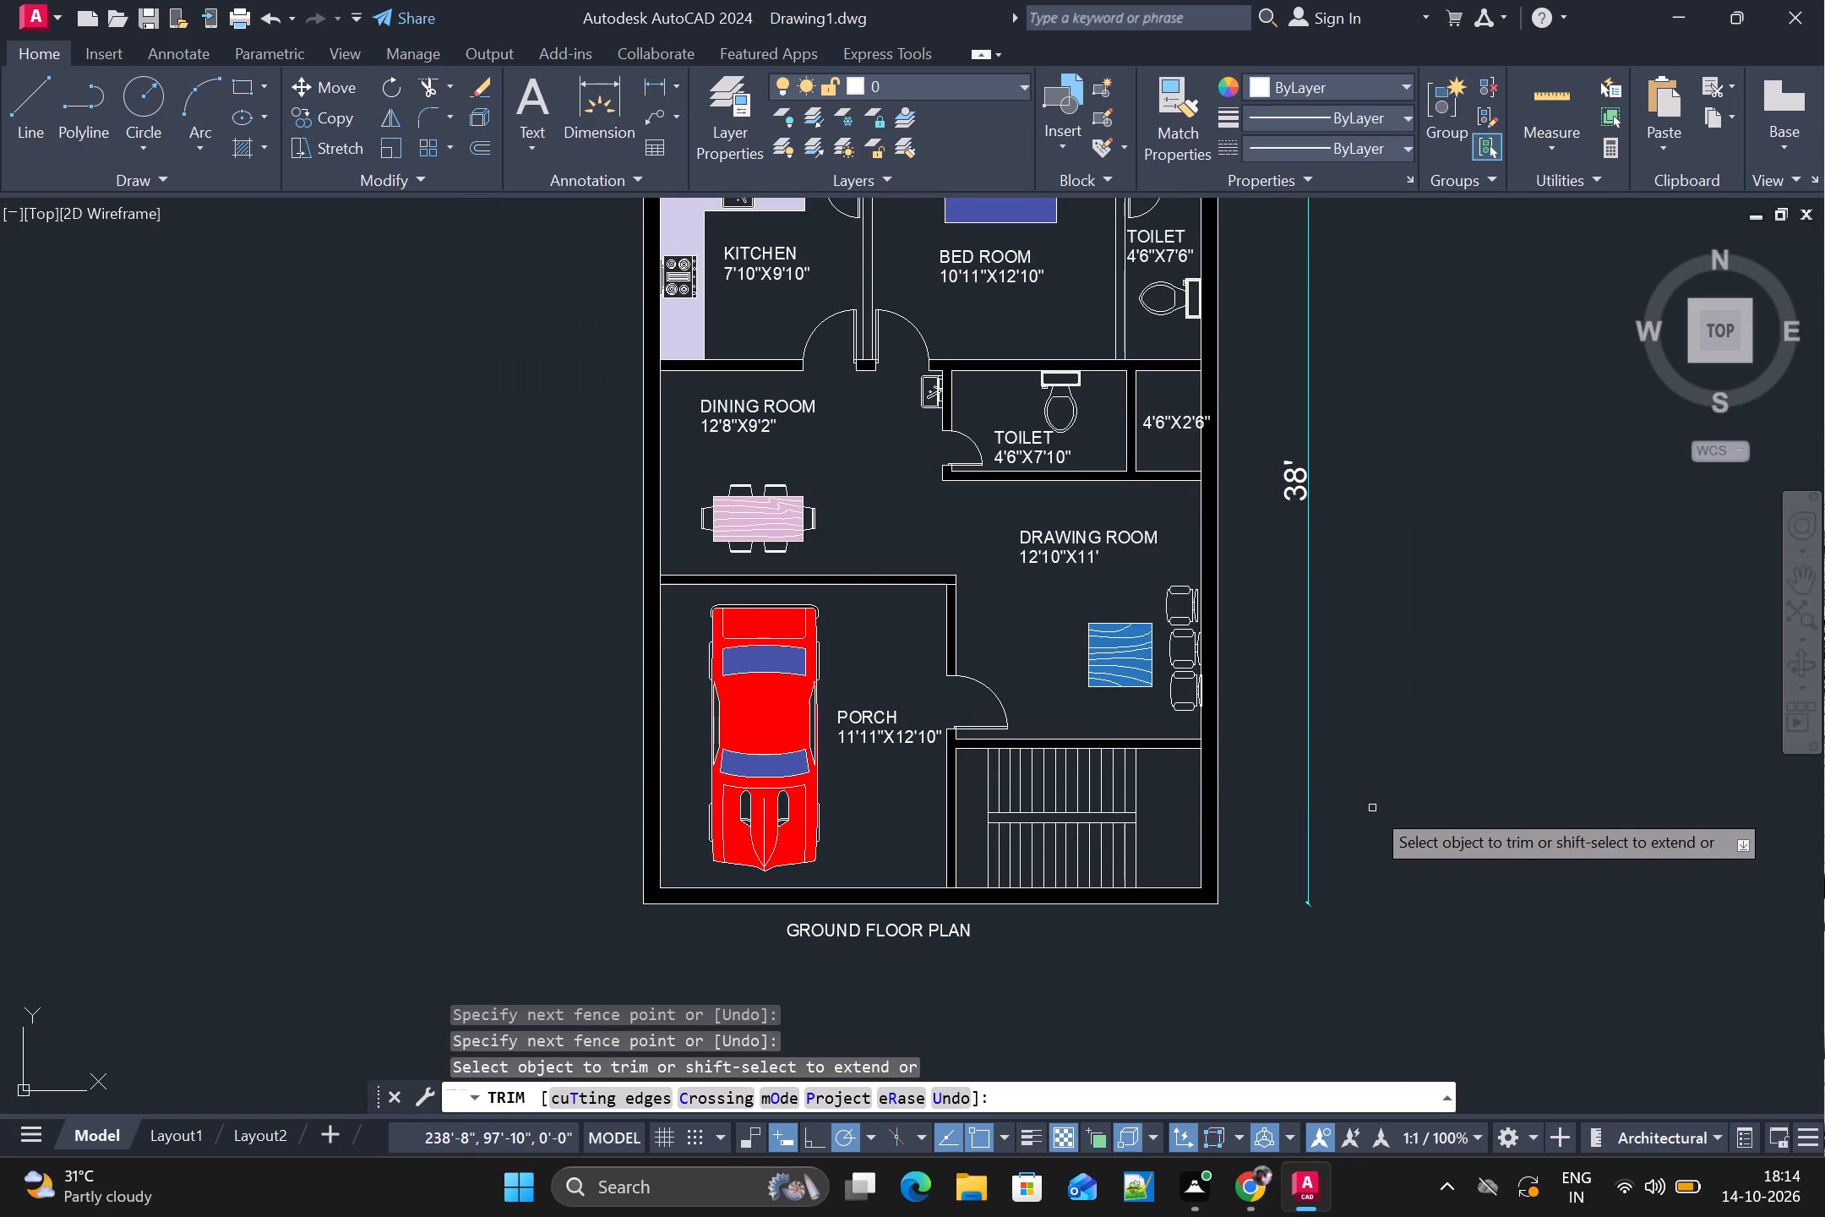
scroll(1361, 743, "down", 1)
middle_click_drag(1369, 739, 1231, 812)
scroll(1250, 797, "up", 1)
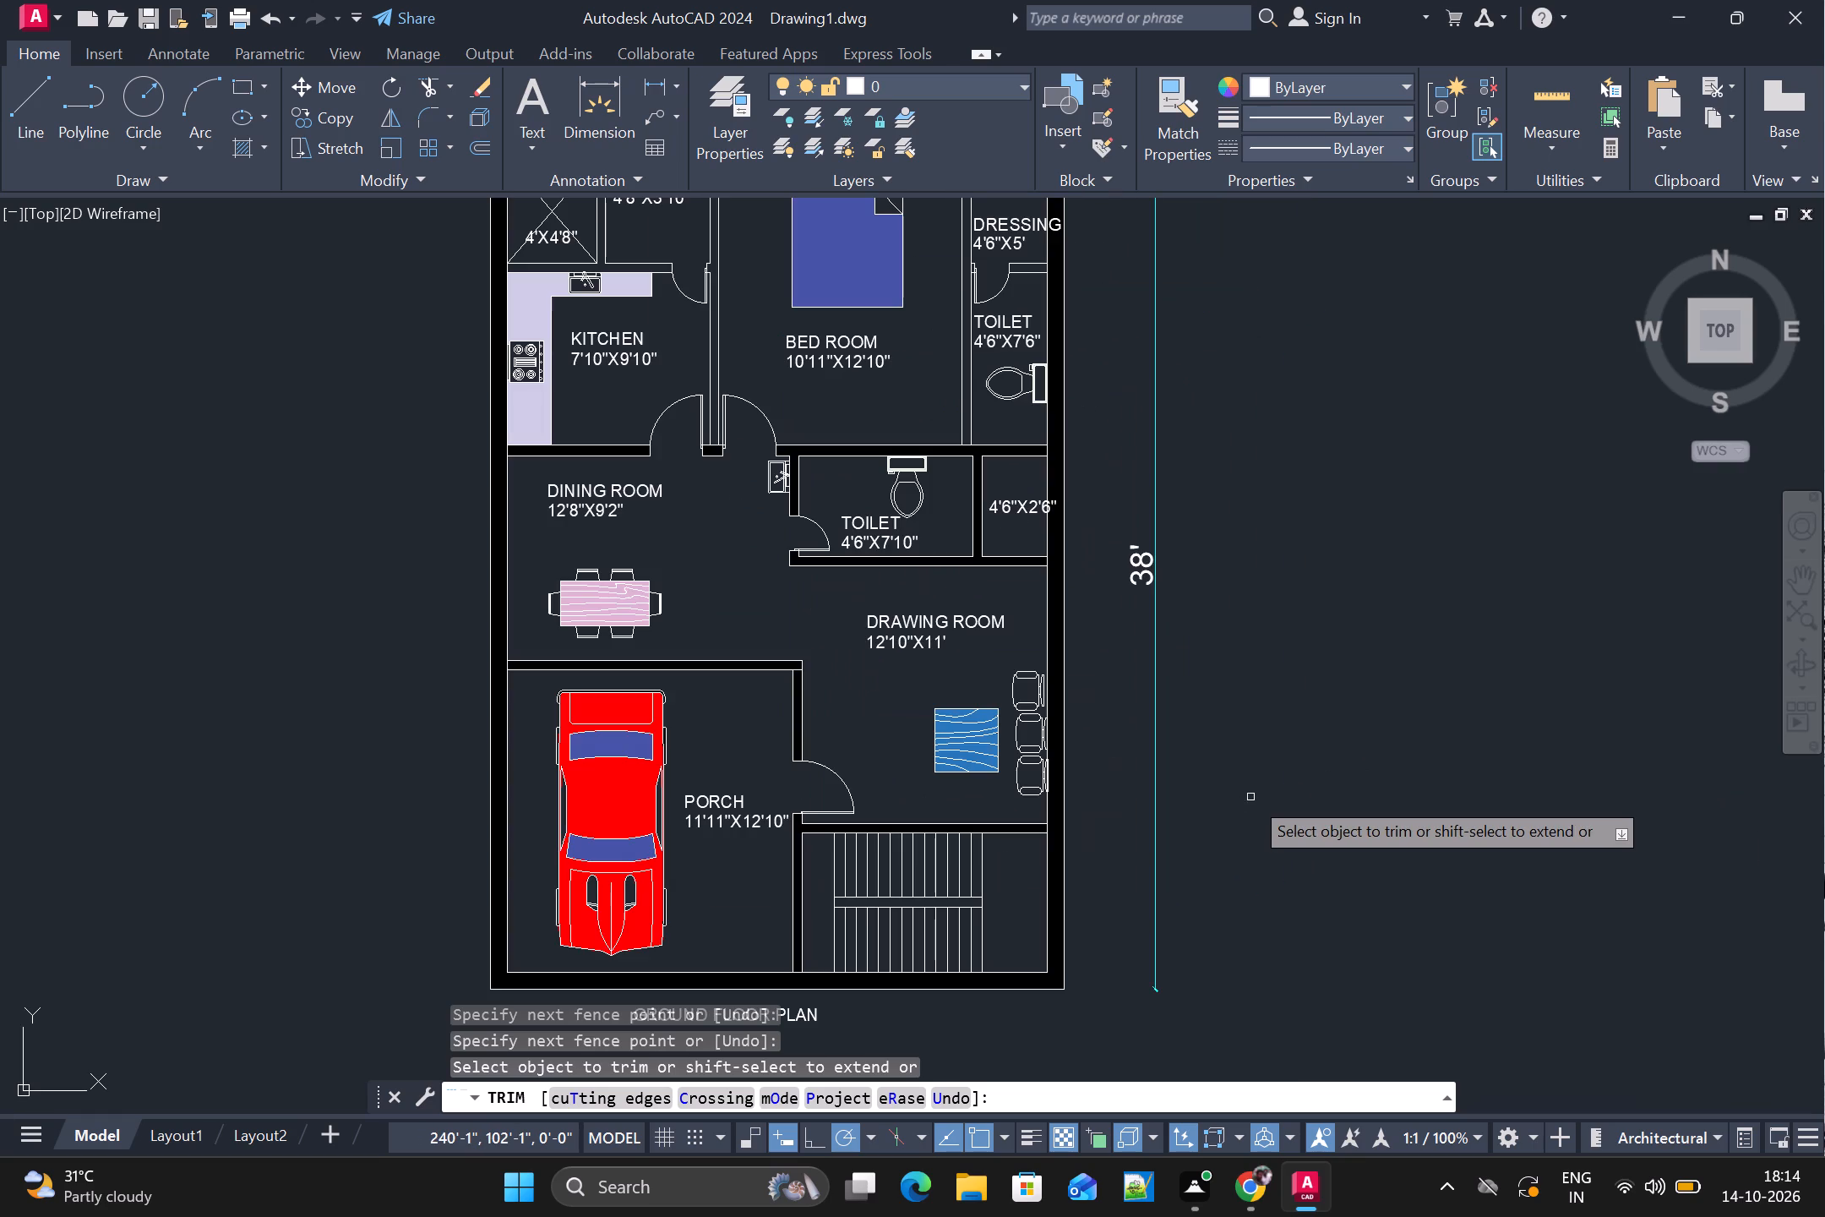
Draw a U-shaped stair direction line, starting about 8'-6" along the lower flight, crossing the landing and returning along the upper flight.
key("Escape")
scroll(1087, 900, "up", 1)
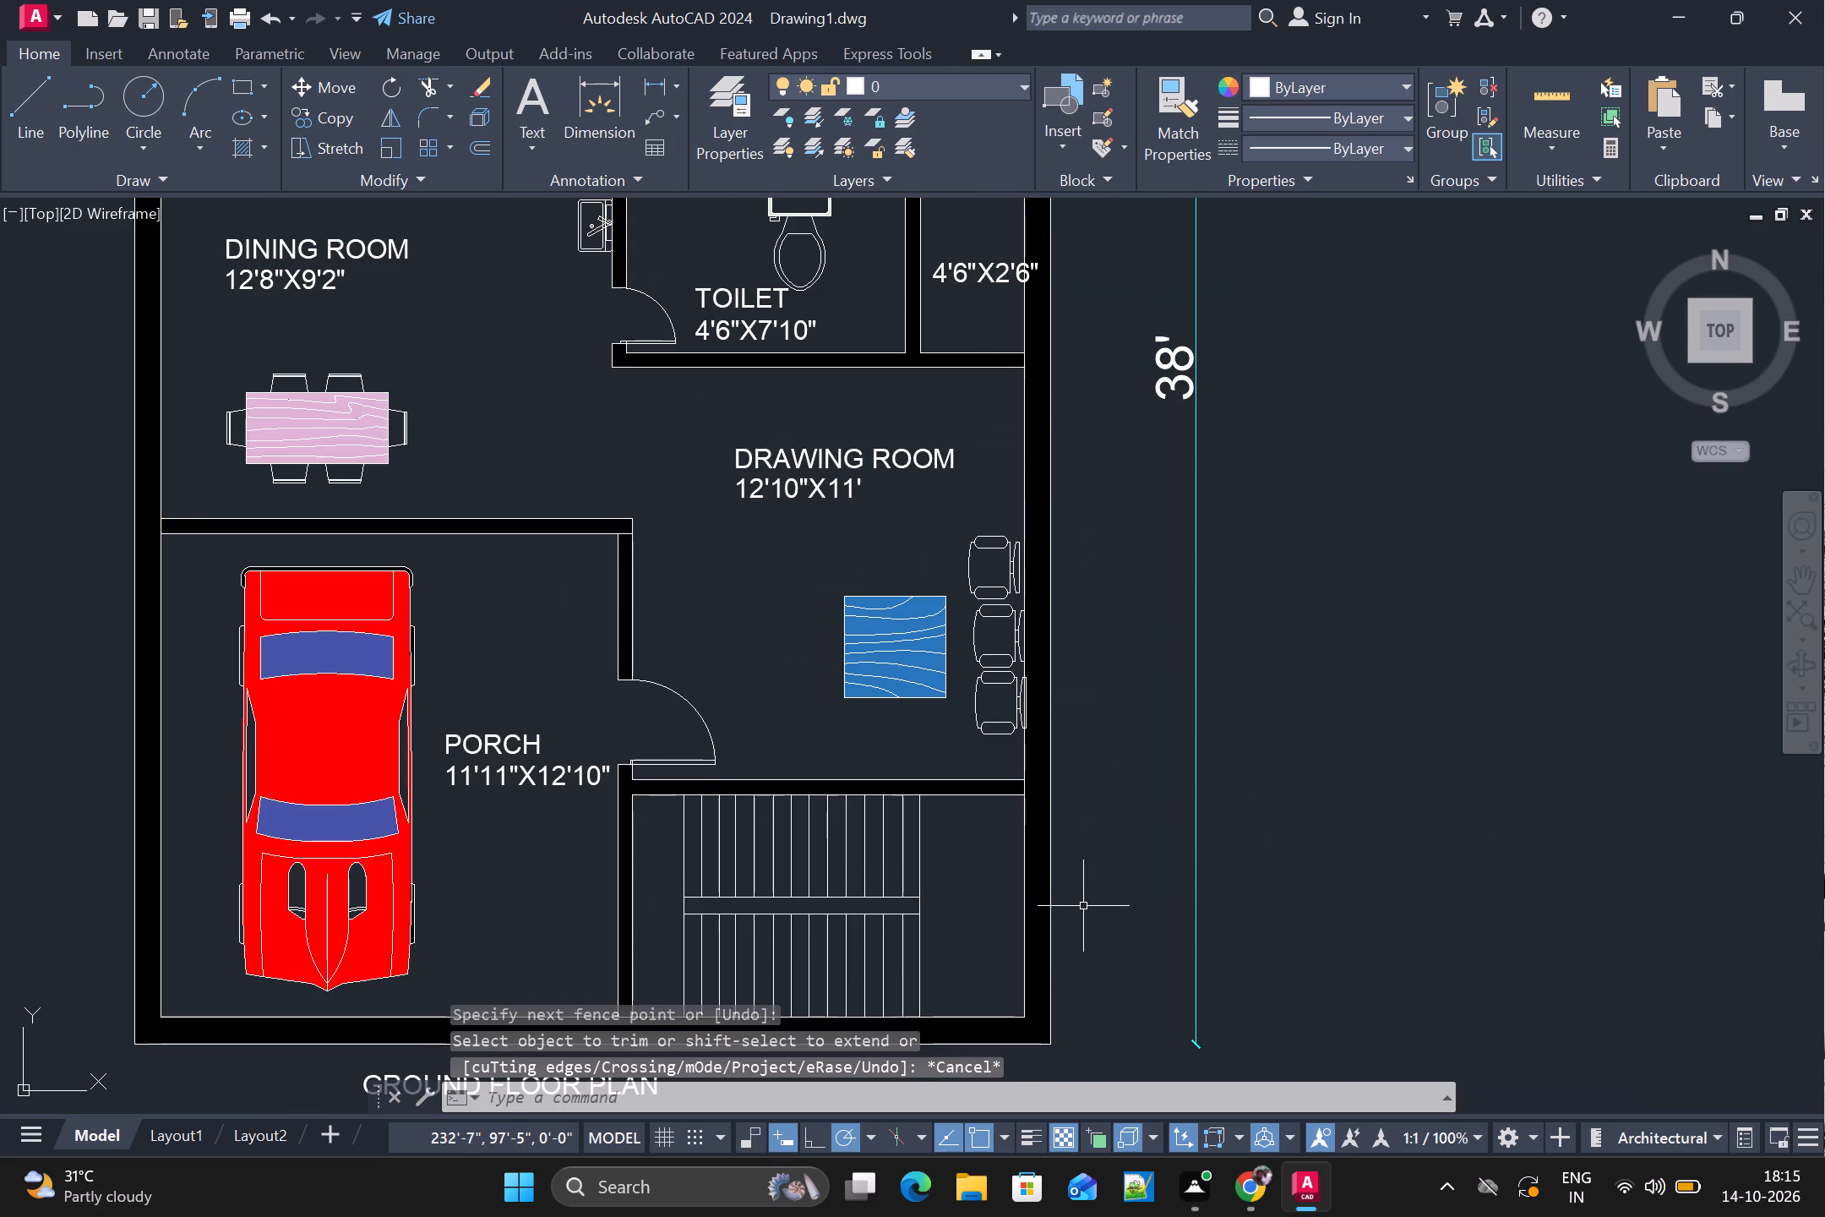
key("l")
key("Return")
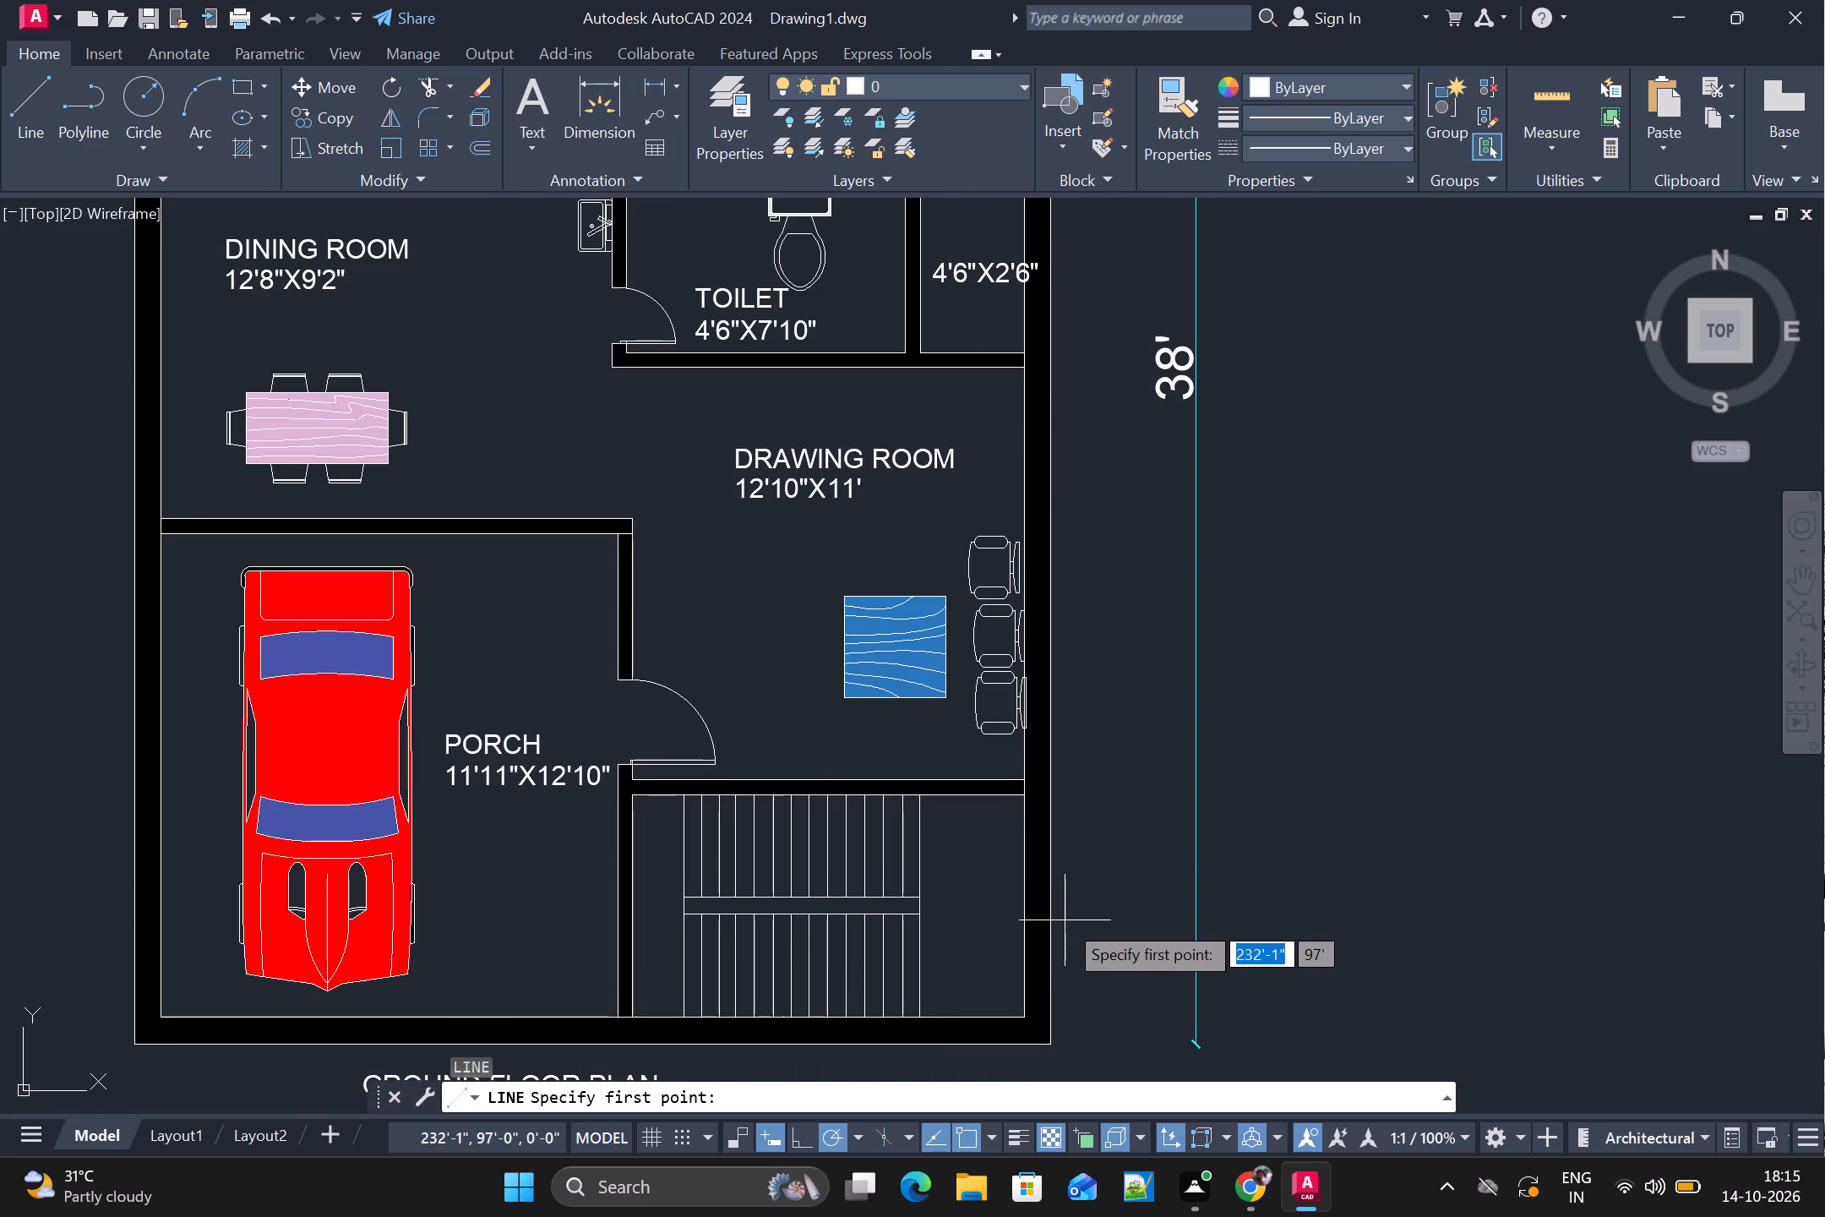
left_click(660, 963)
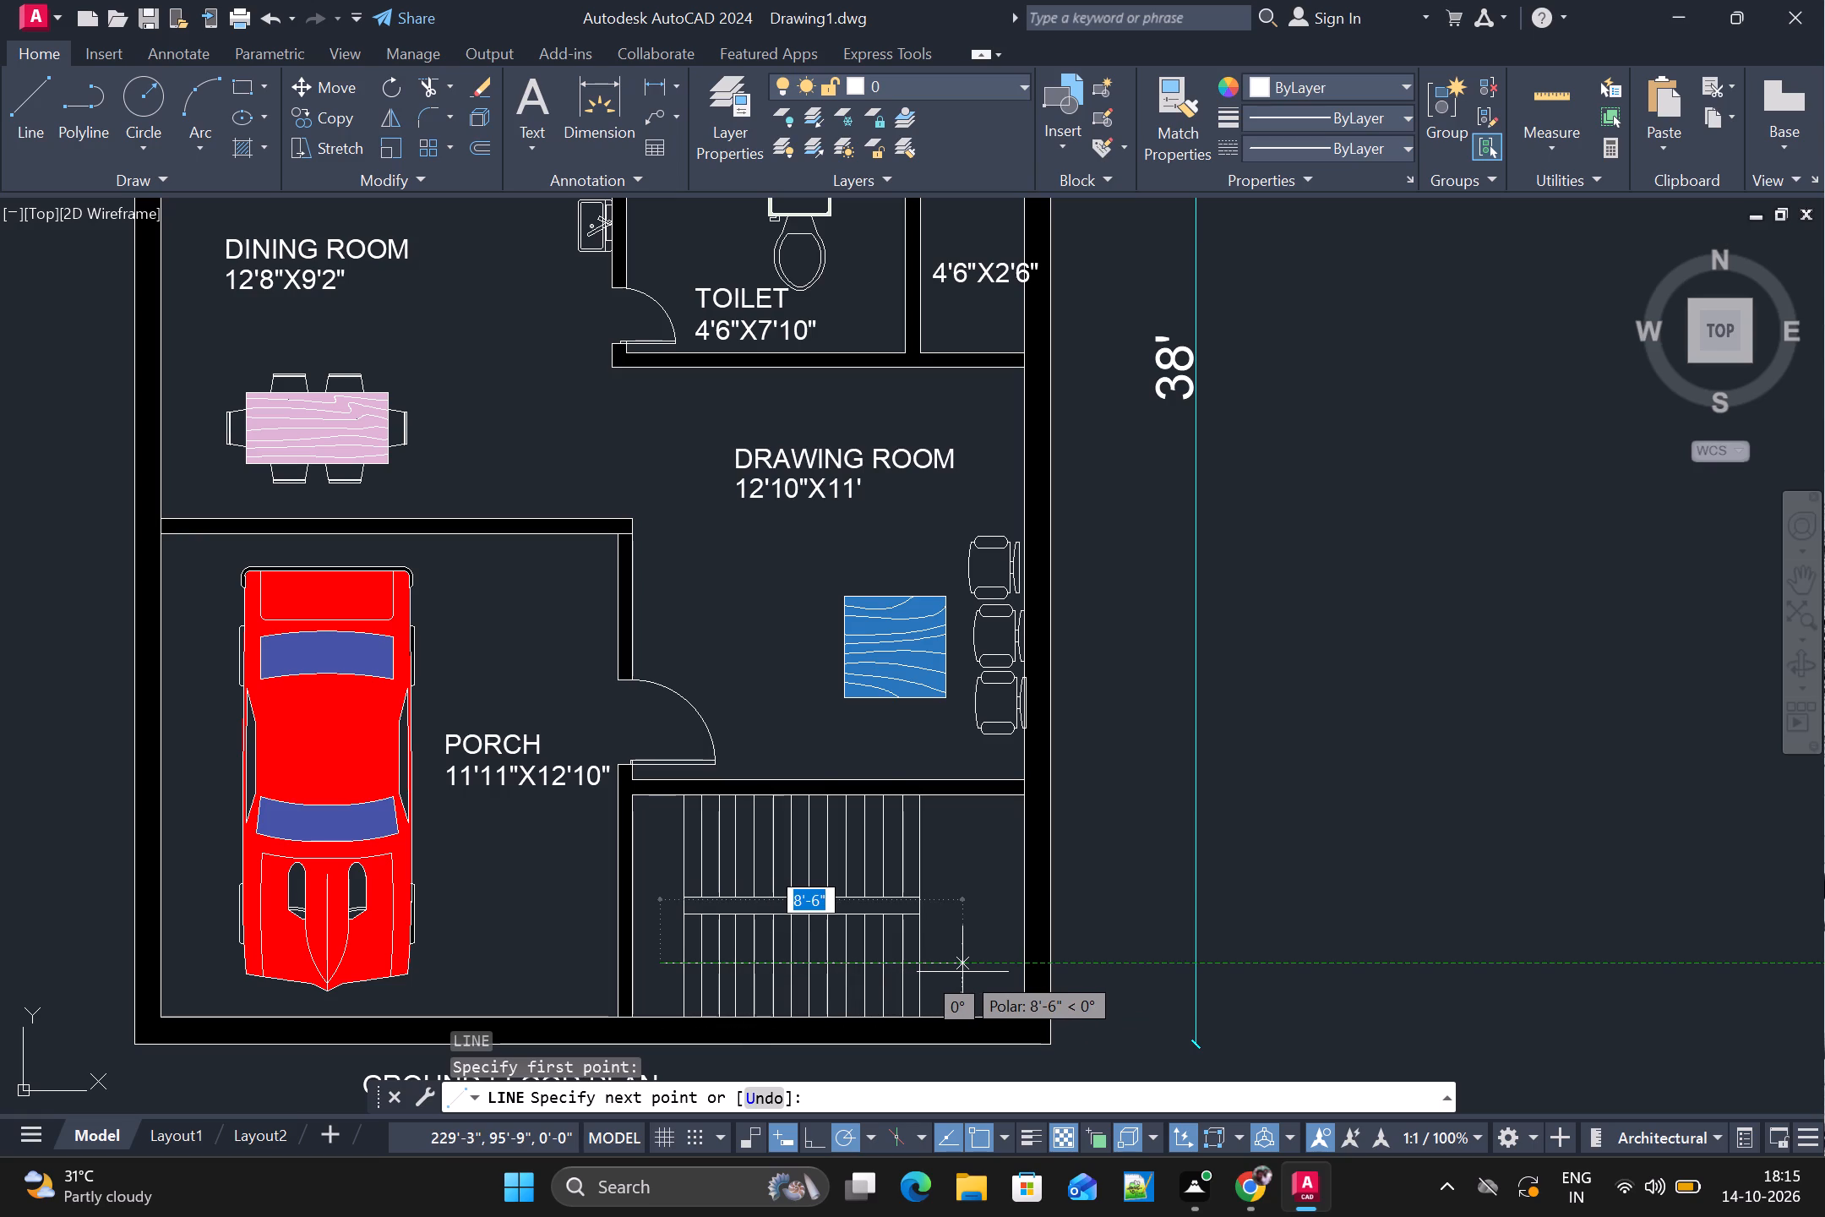
left_click(962, 972)
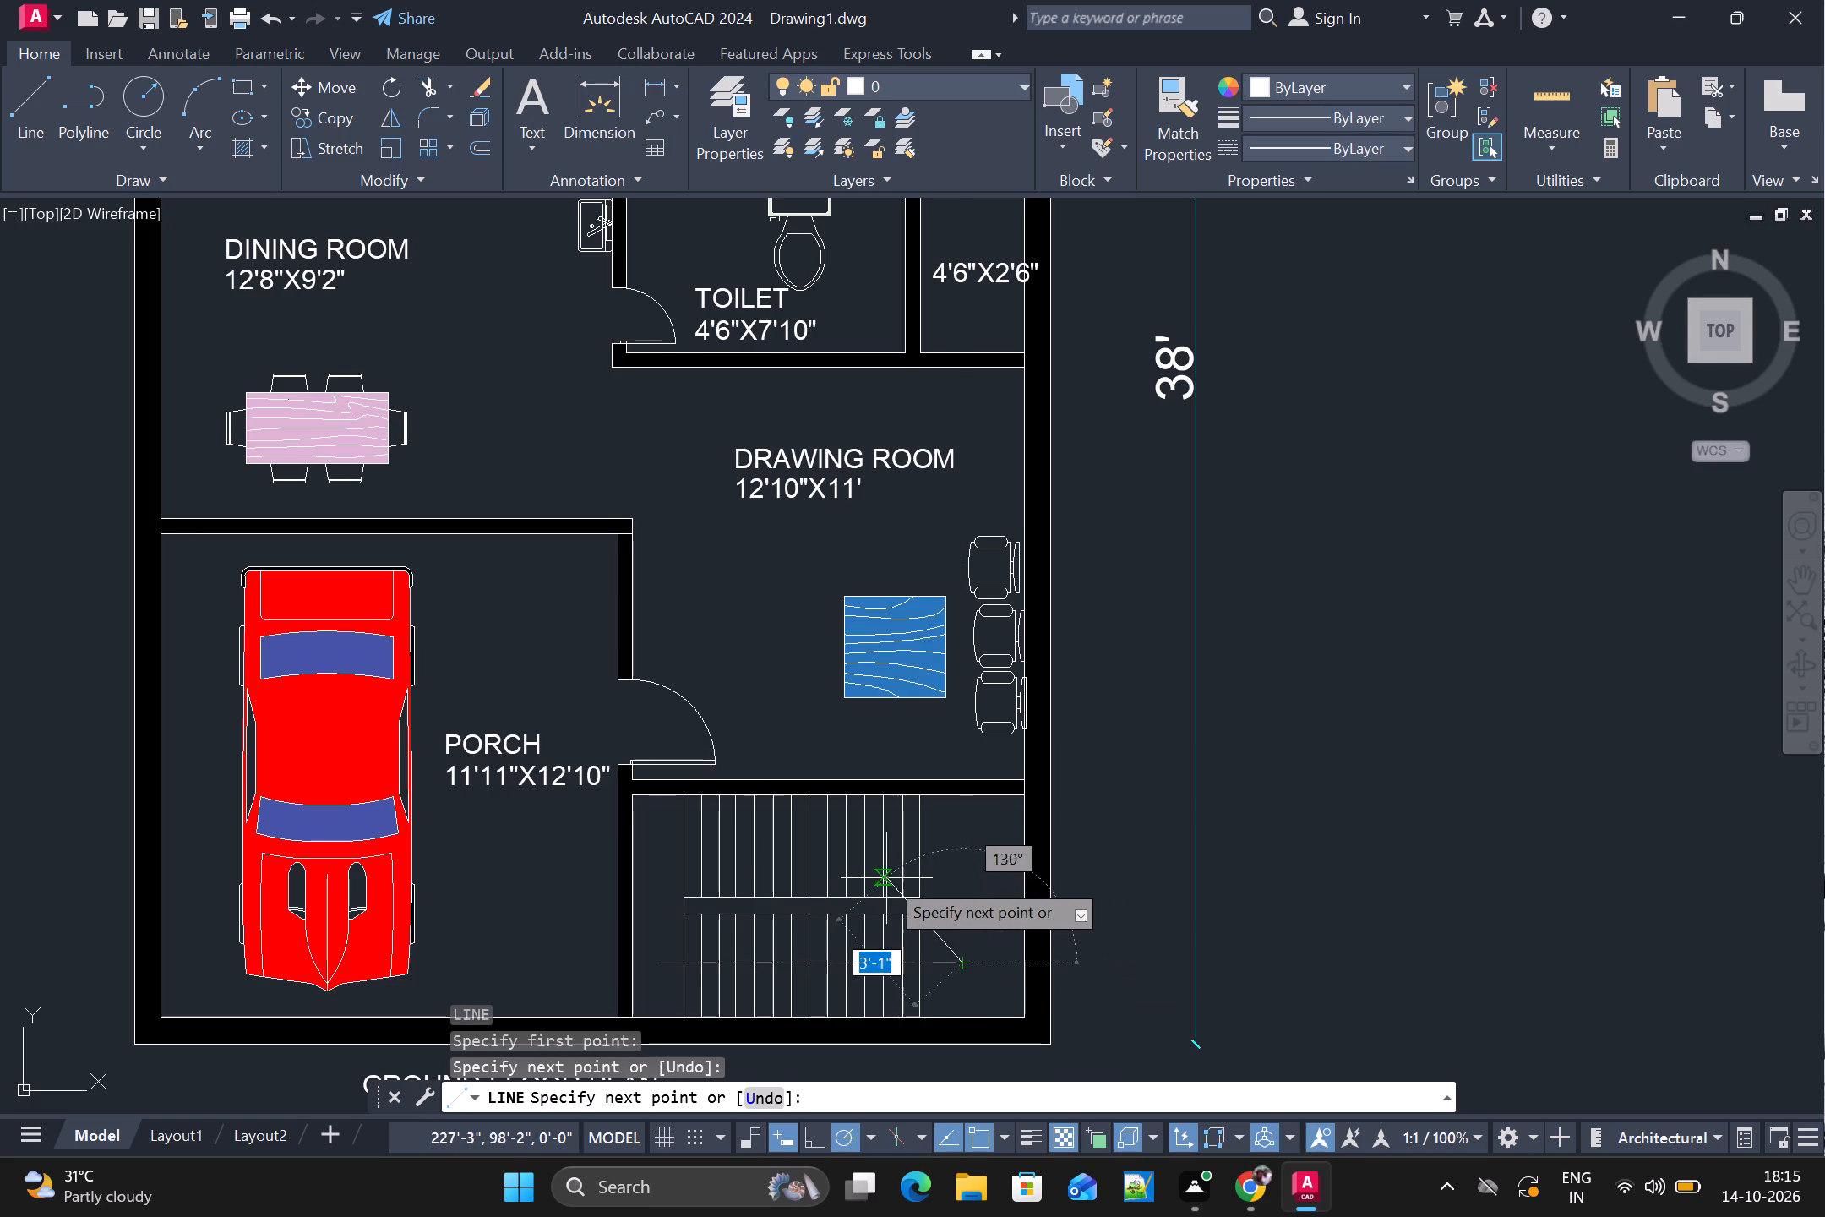
left_click(967, 859)
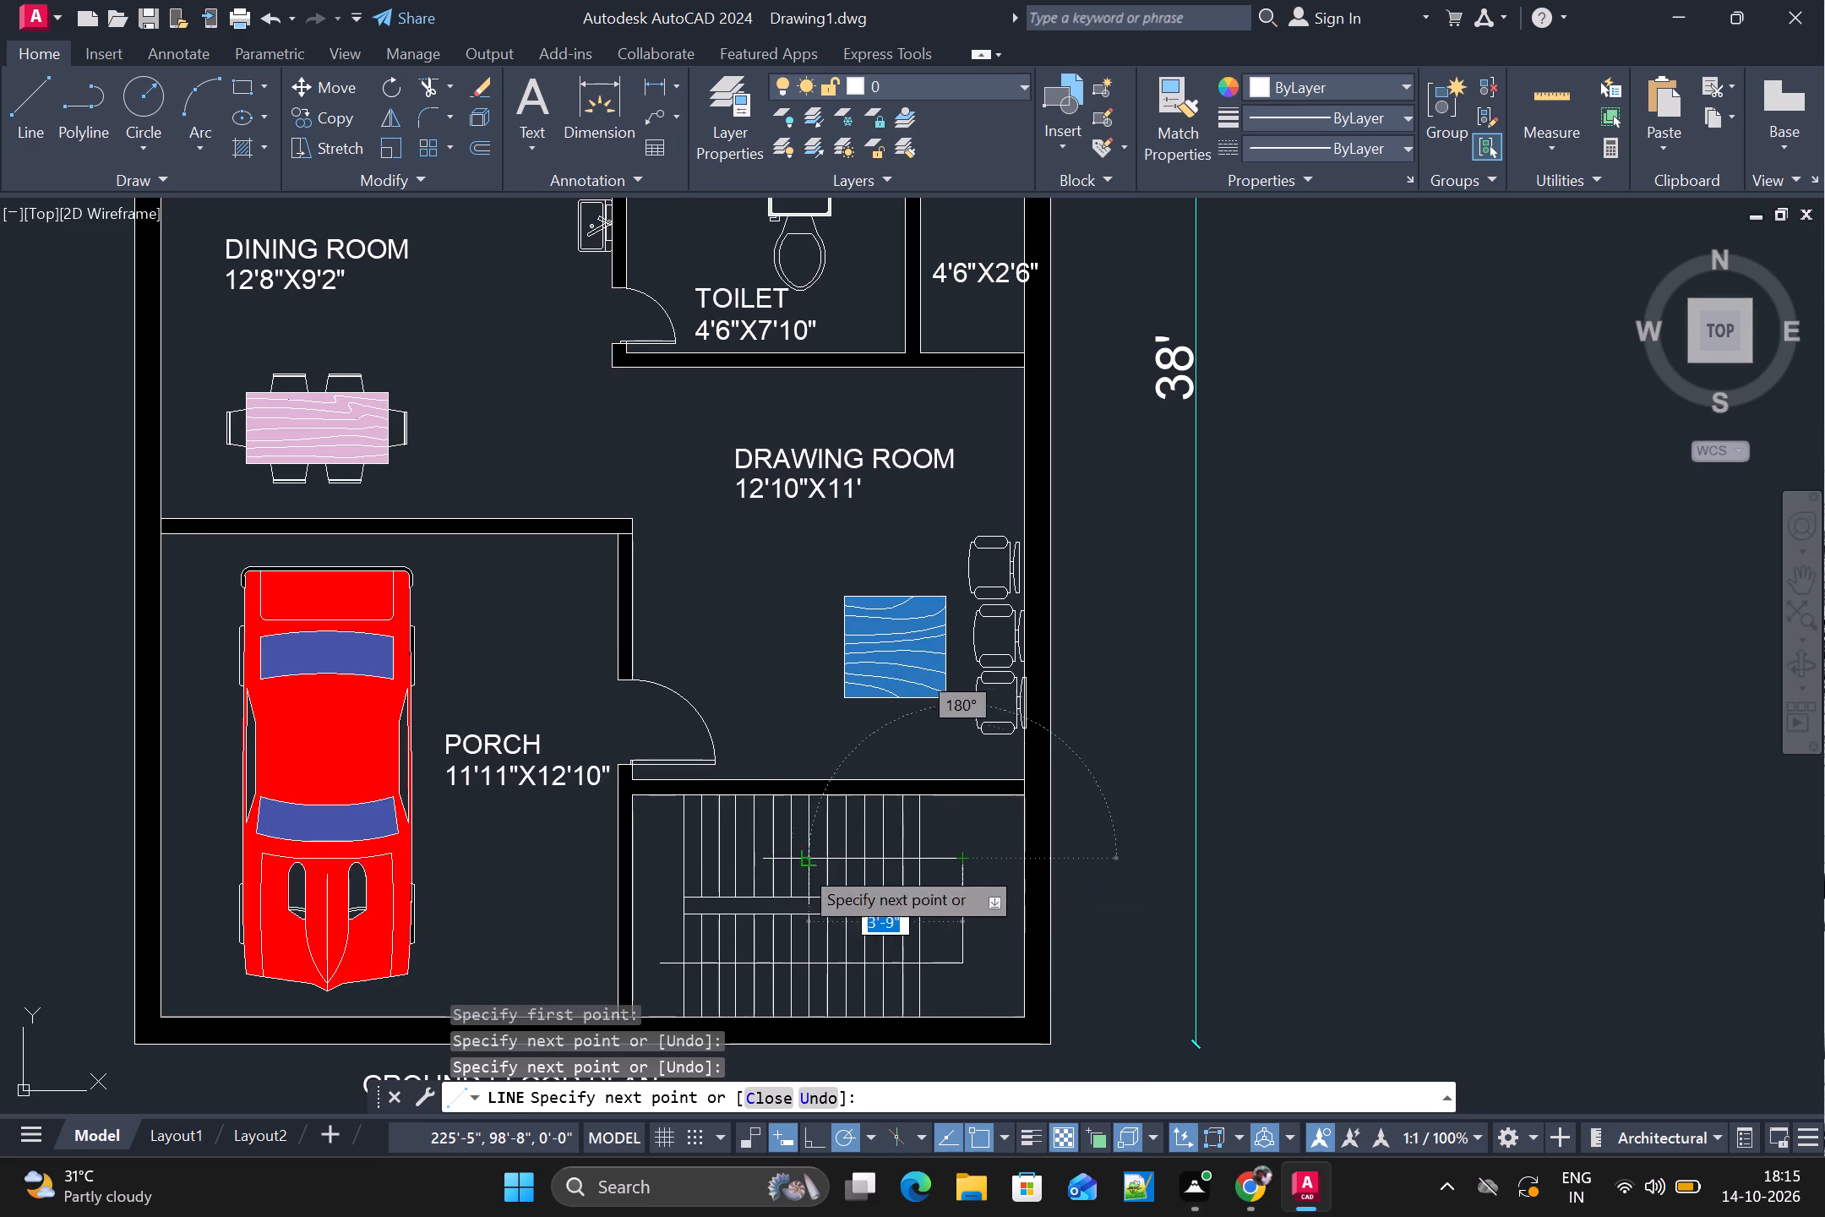
scroll(729, 865, "up", 1)
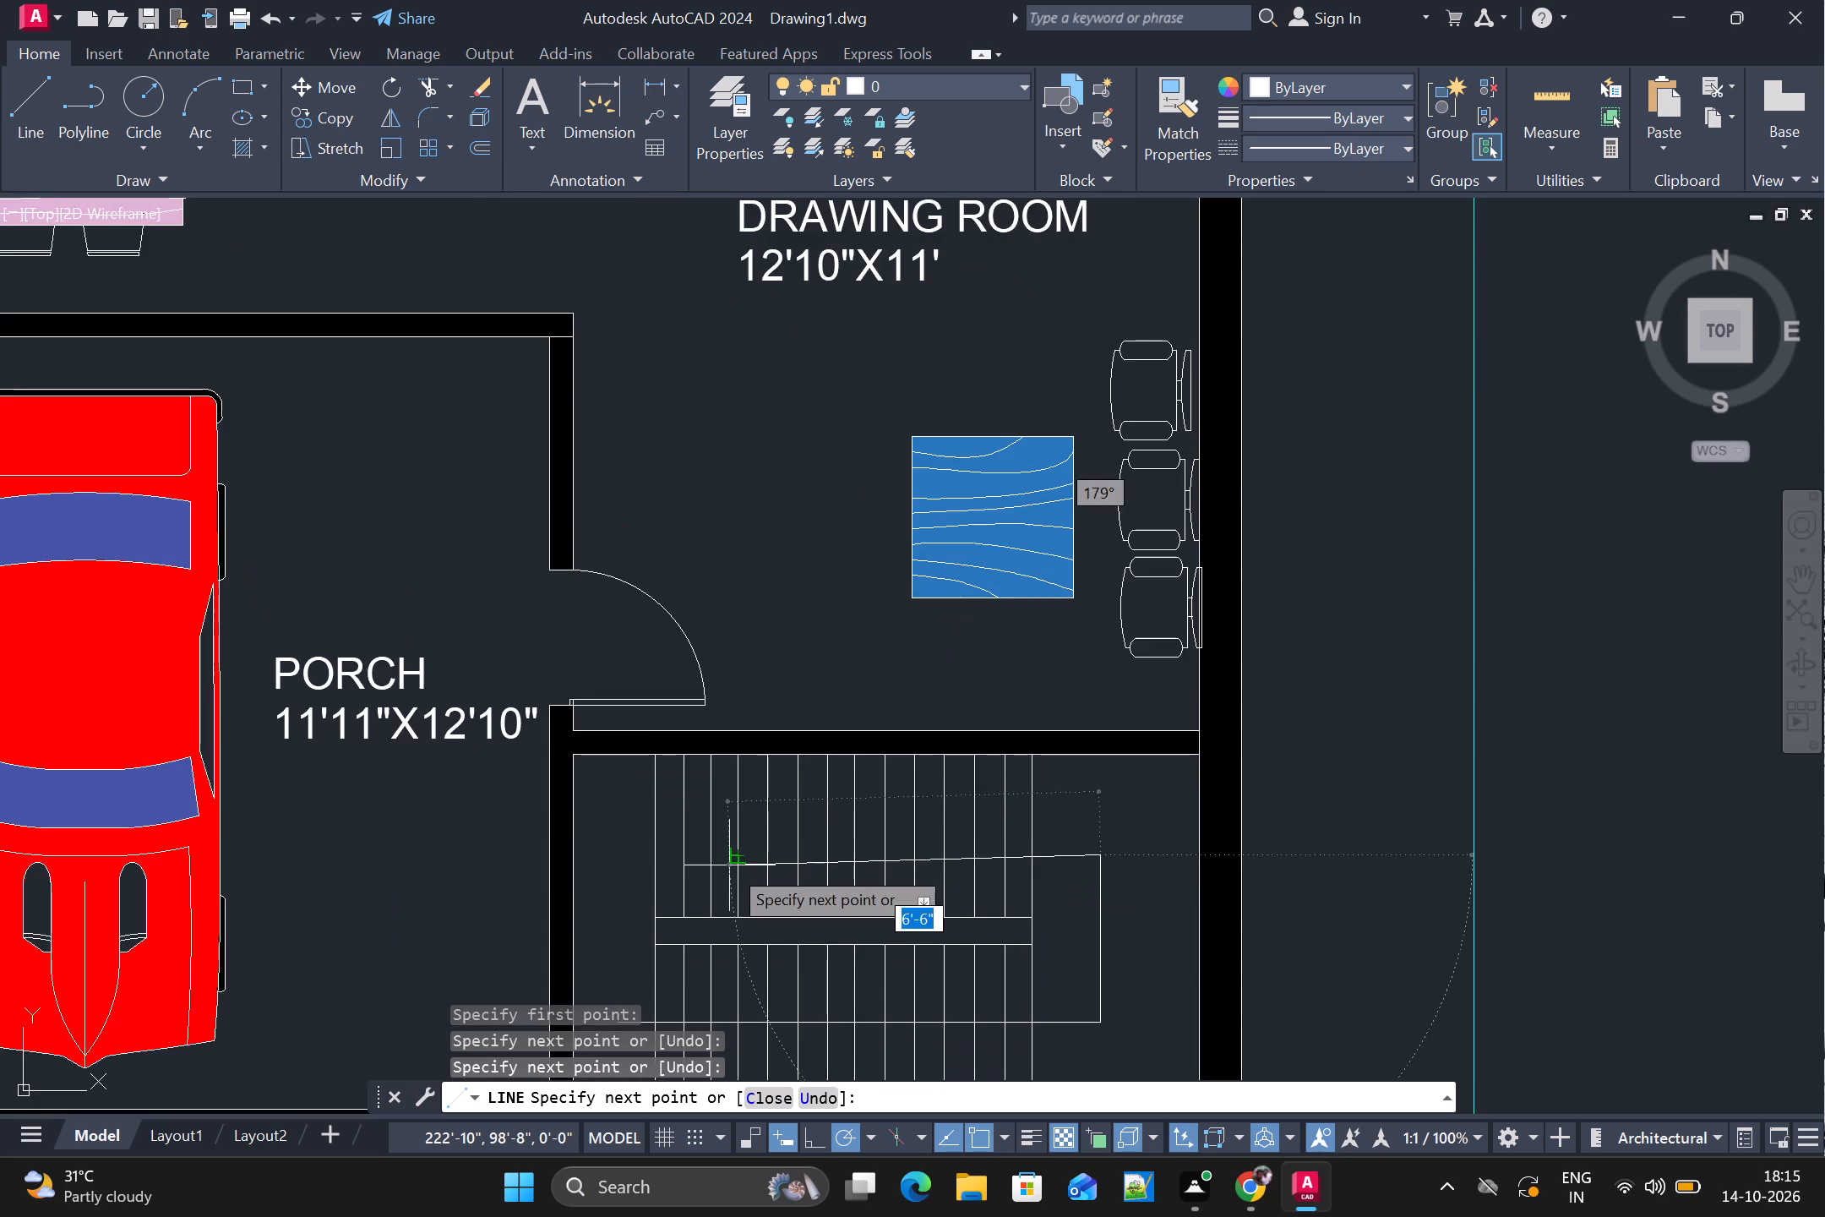
scroll(729, 865, "up", 1)
left_click(716, 853)
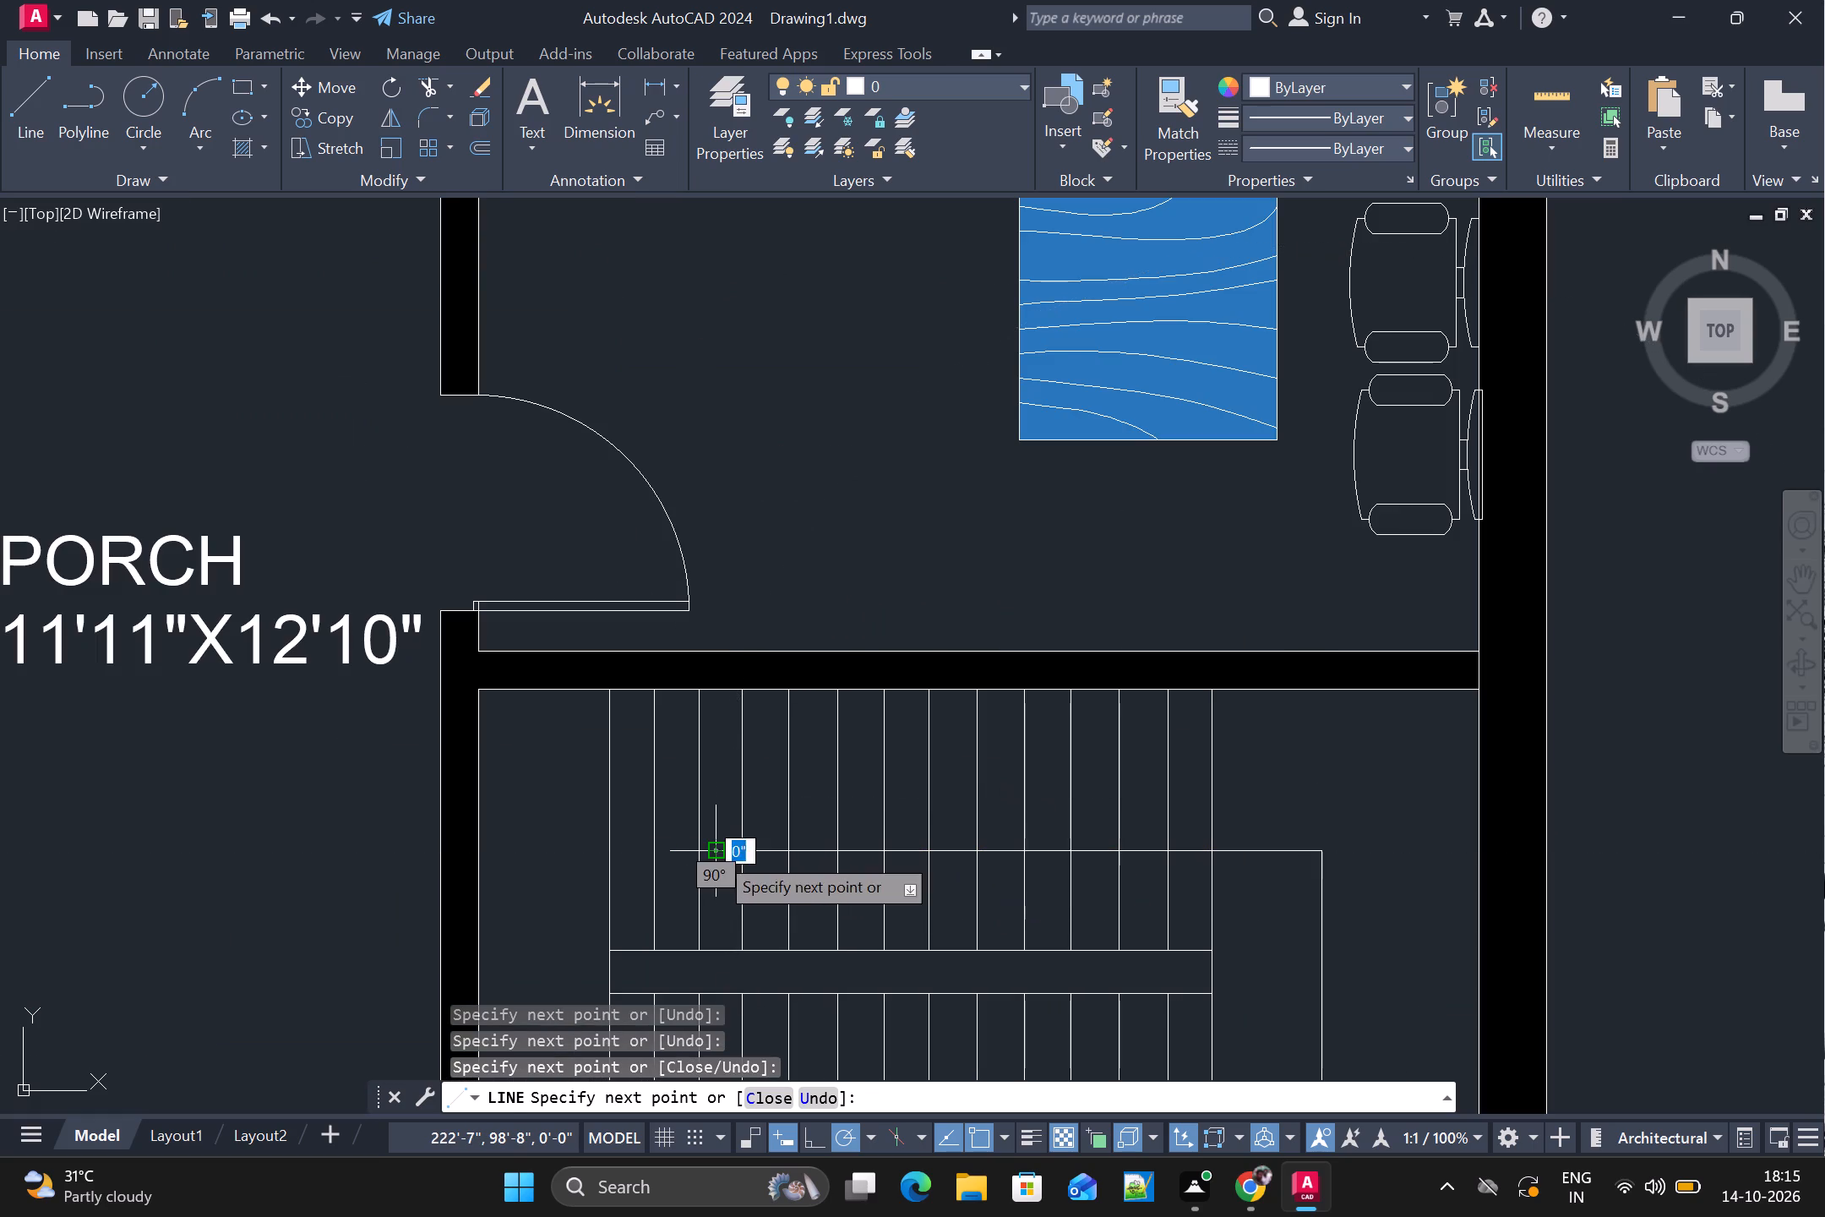
Draw a triangular arrowhead facing the porch at the upper-flight end of the direction line, extending about 4" to each side.
scroll(721, 813, "up", 2)
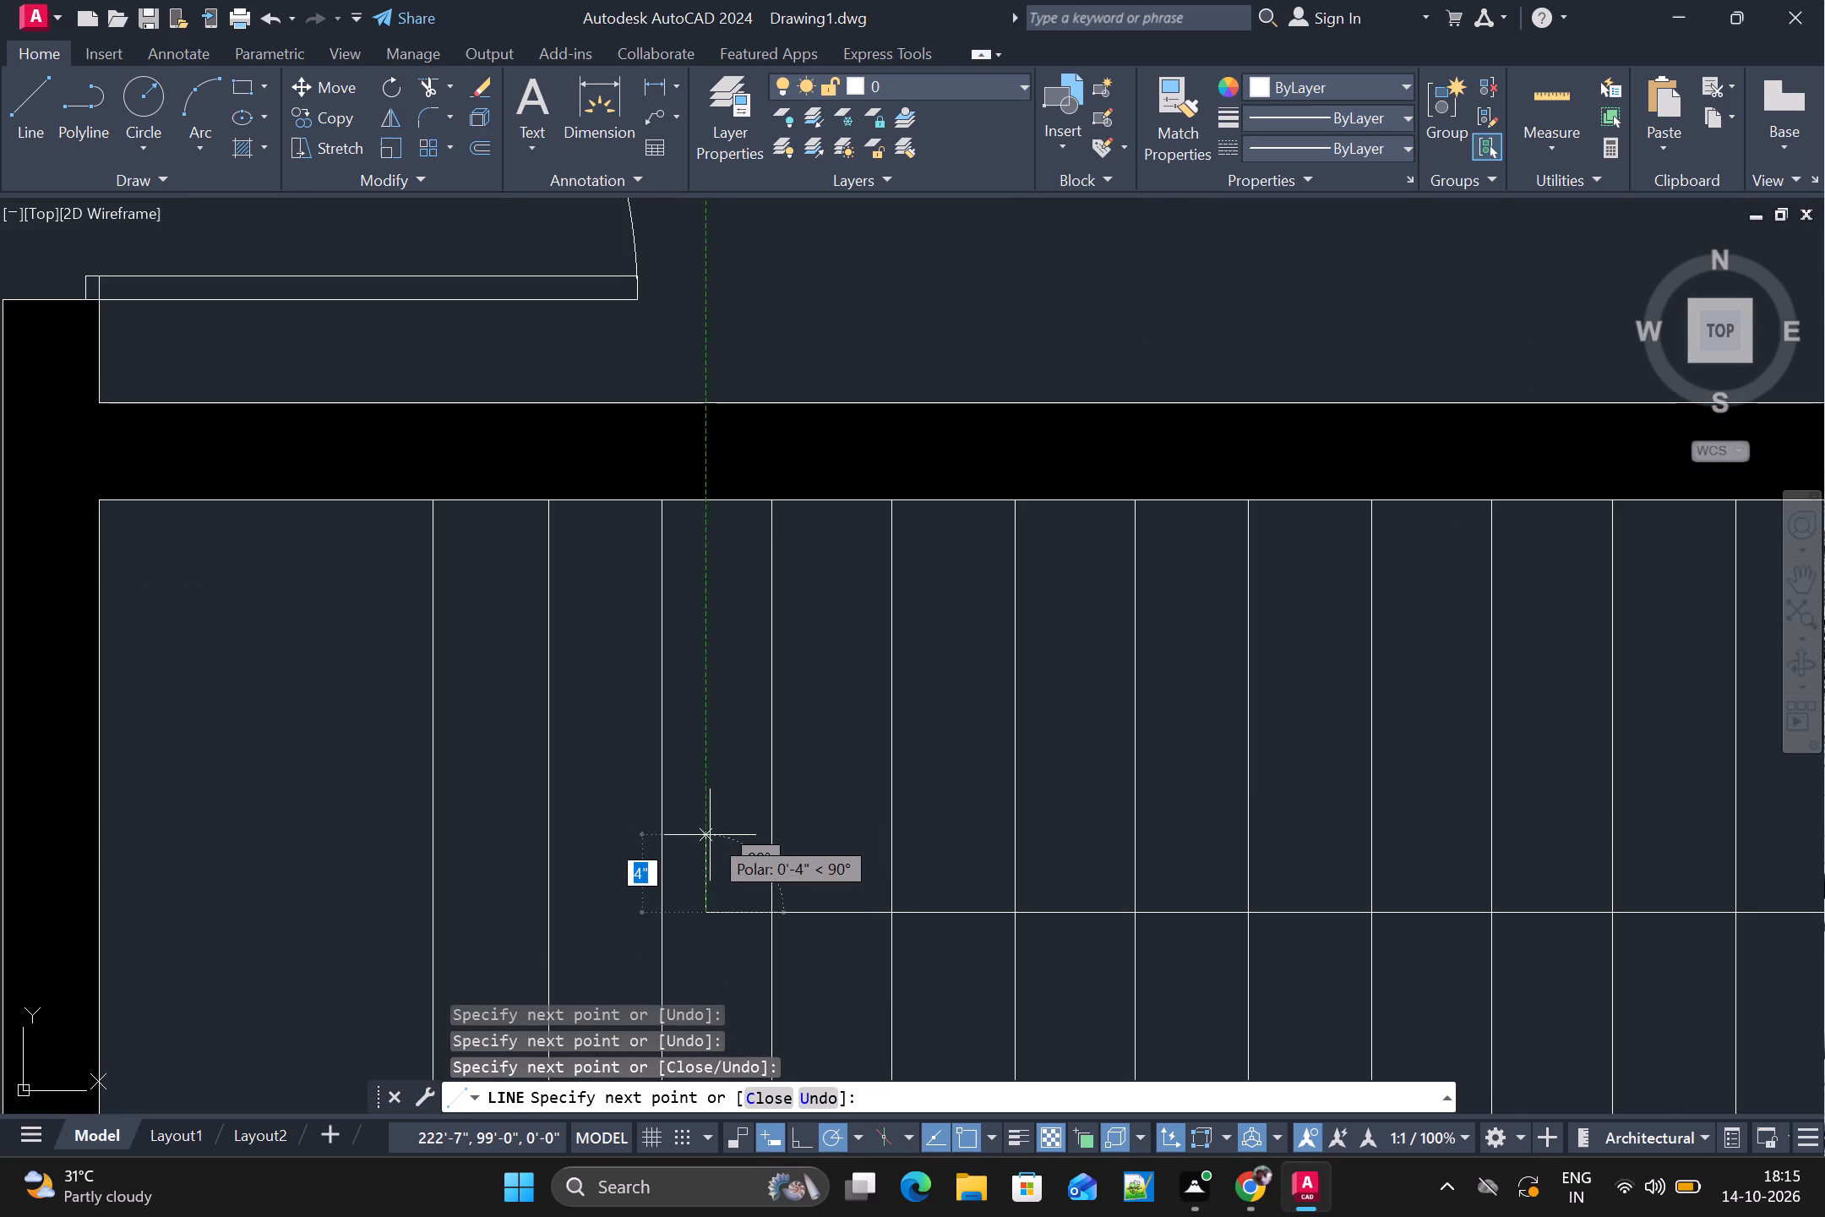
left_click(710, 831)
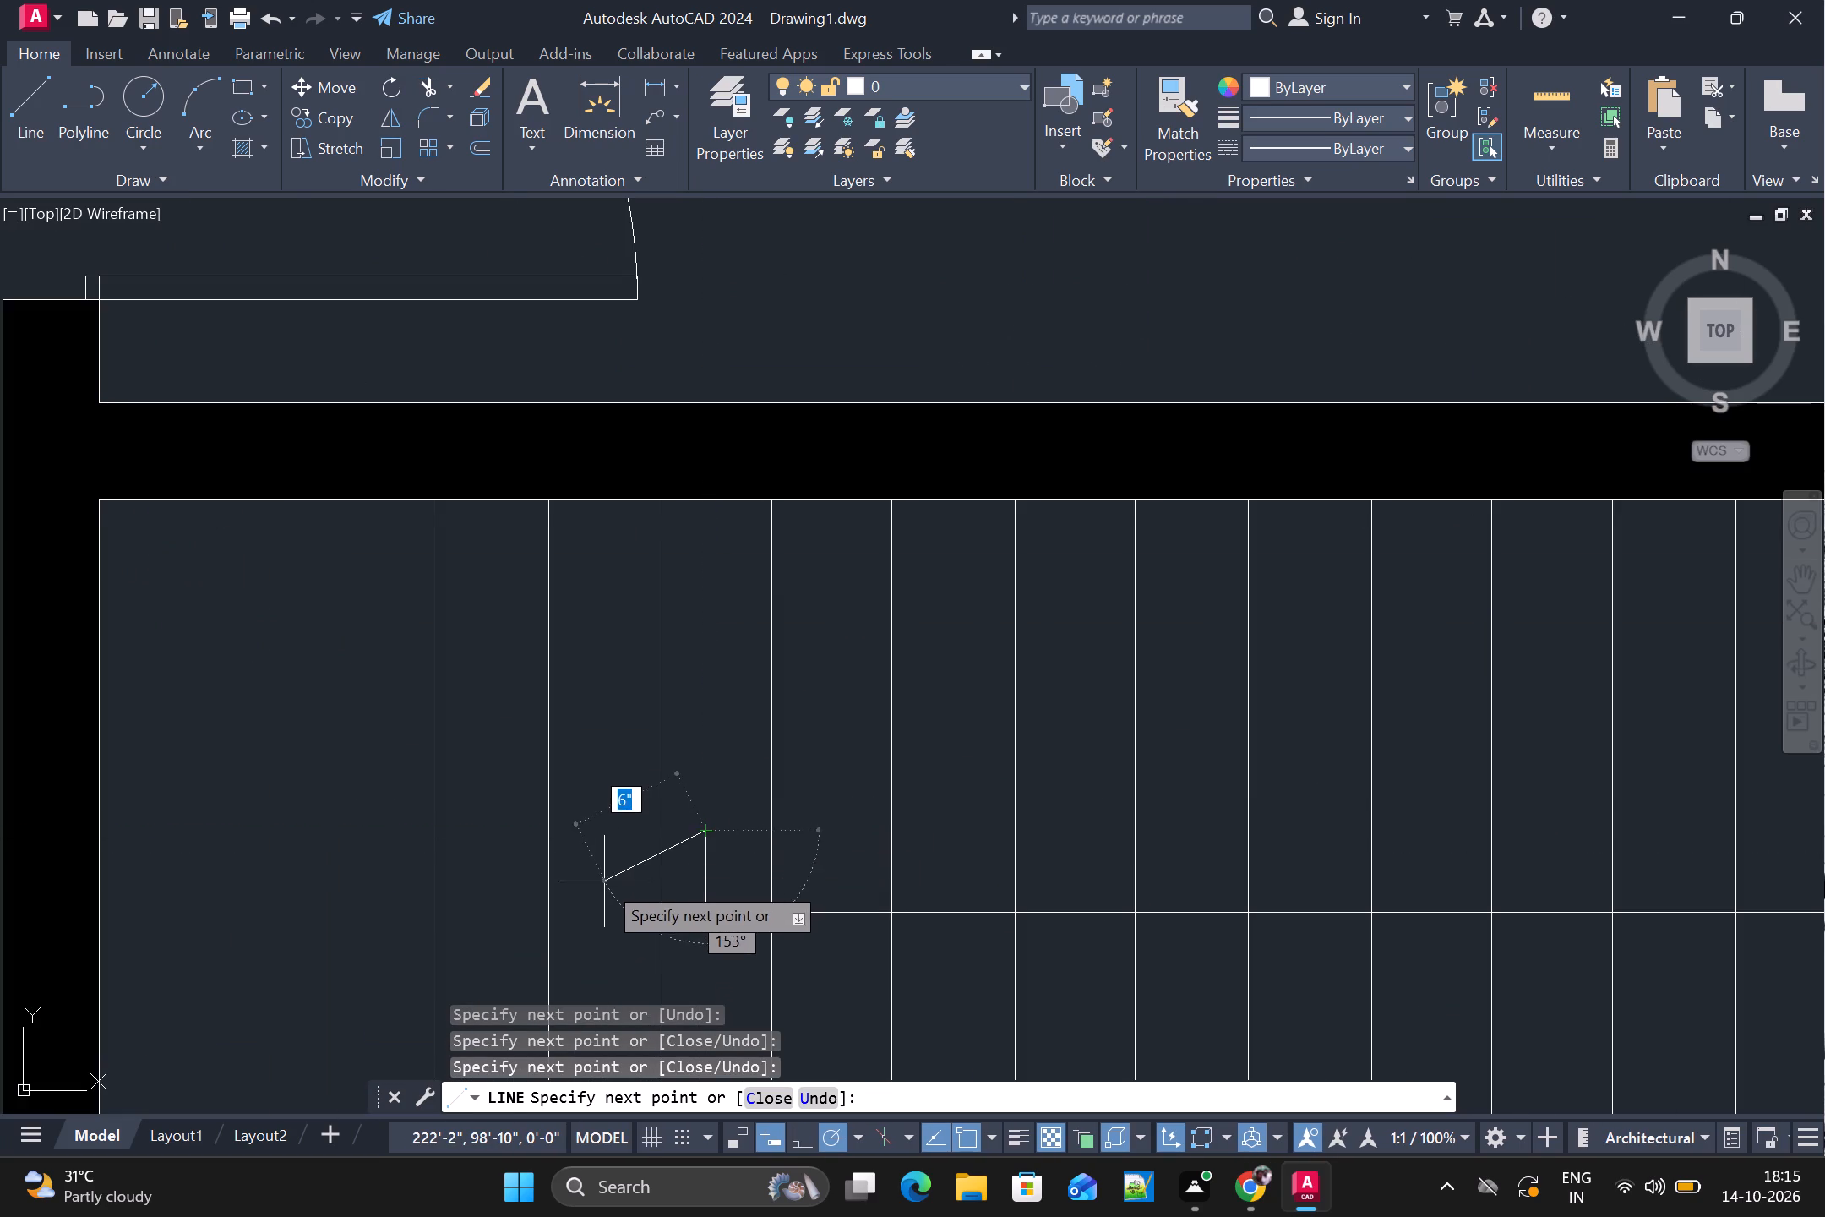
left_click(589, 915)
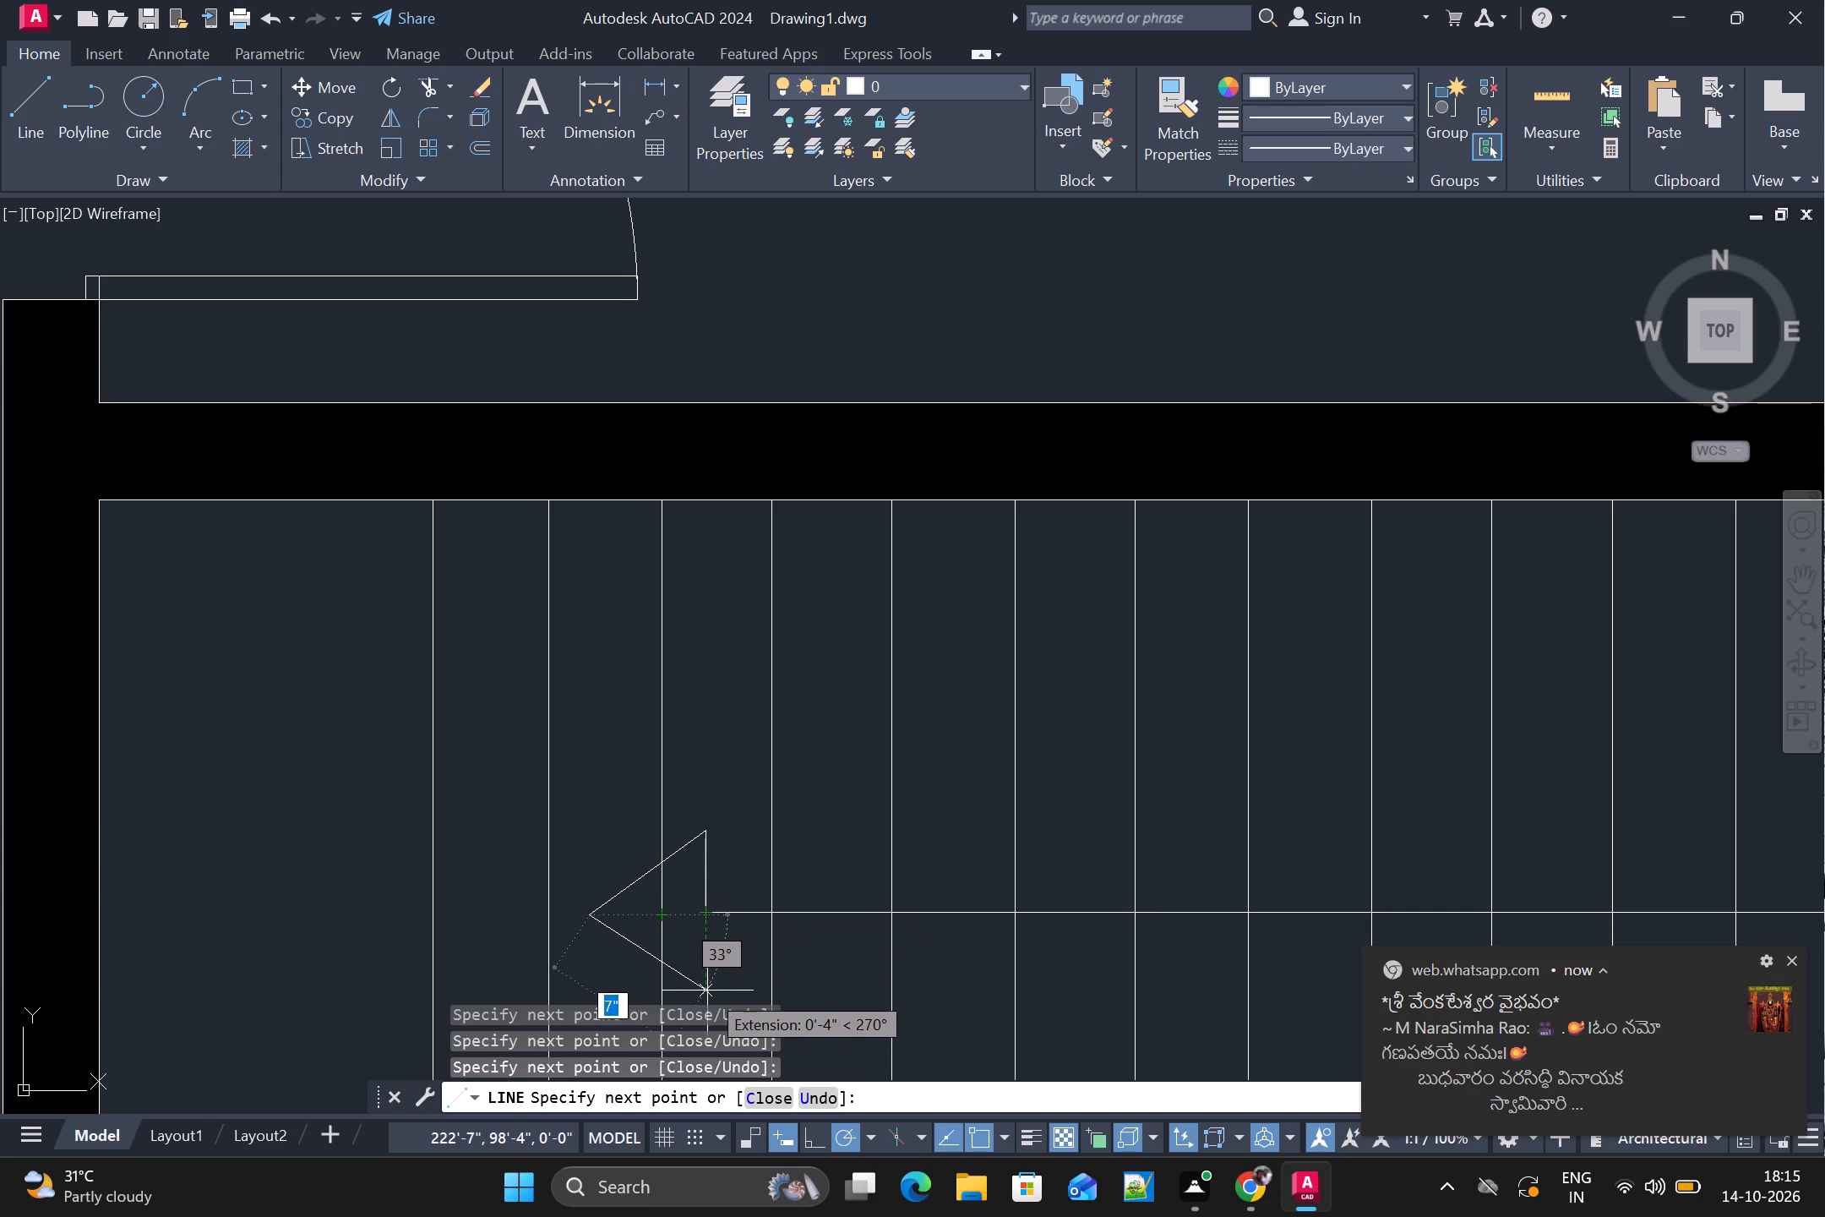
left_click(707, 991)
left_click(707, 914)
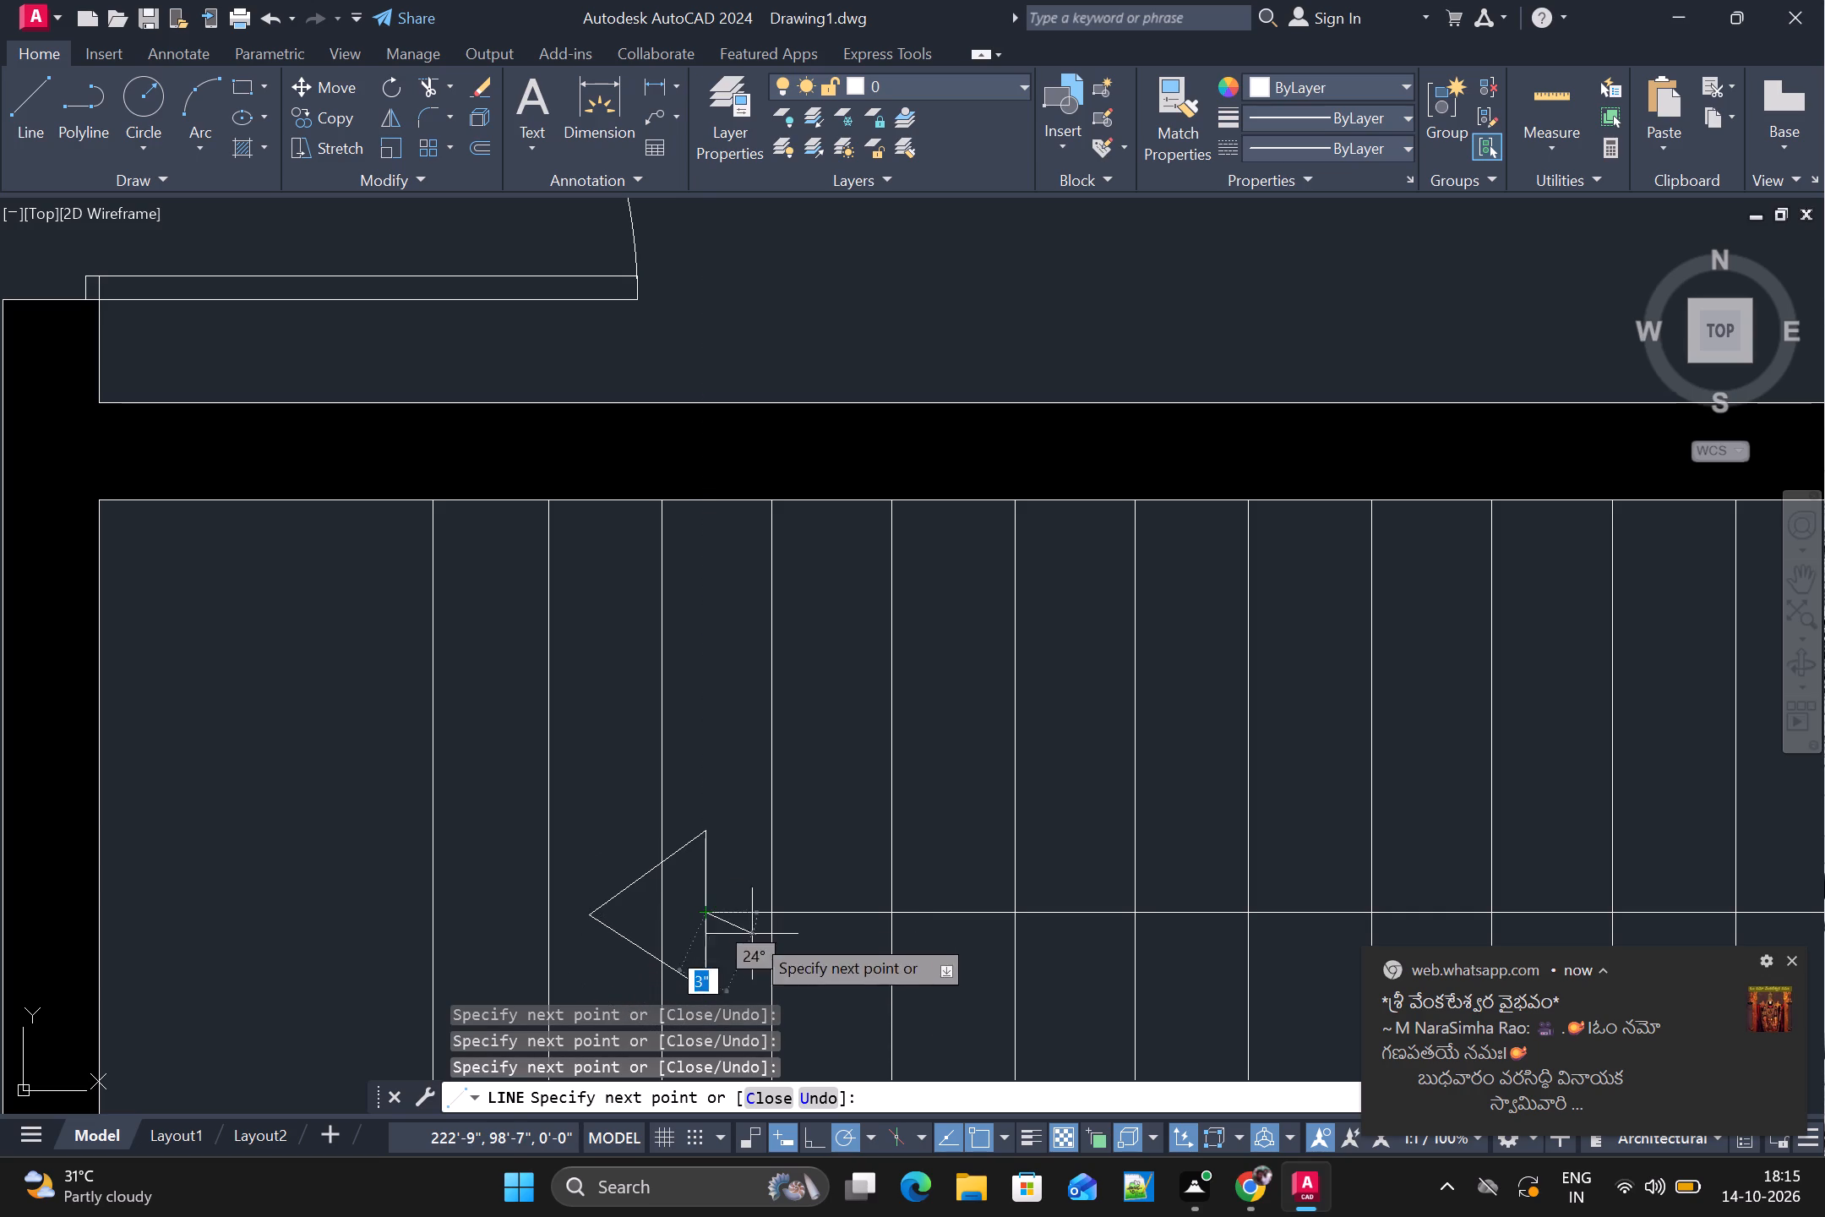
key("Escape")
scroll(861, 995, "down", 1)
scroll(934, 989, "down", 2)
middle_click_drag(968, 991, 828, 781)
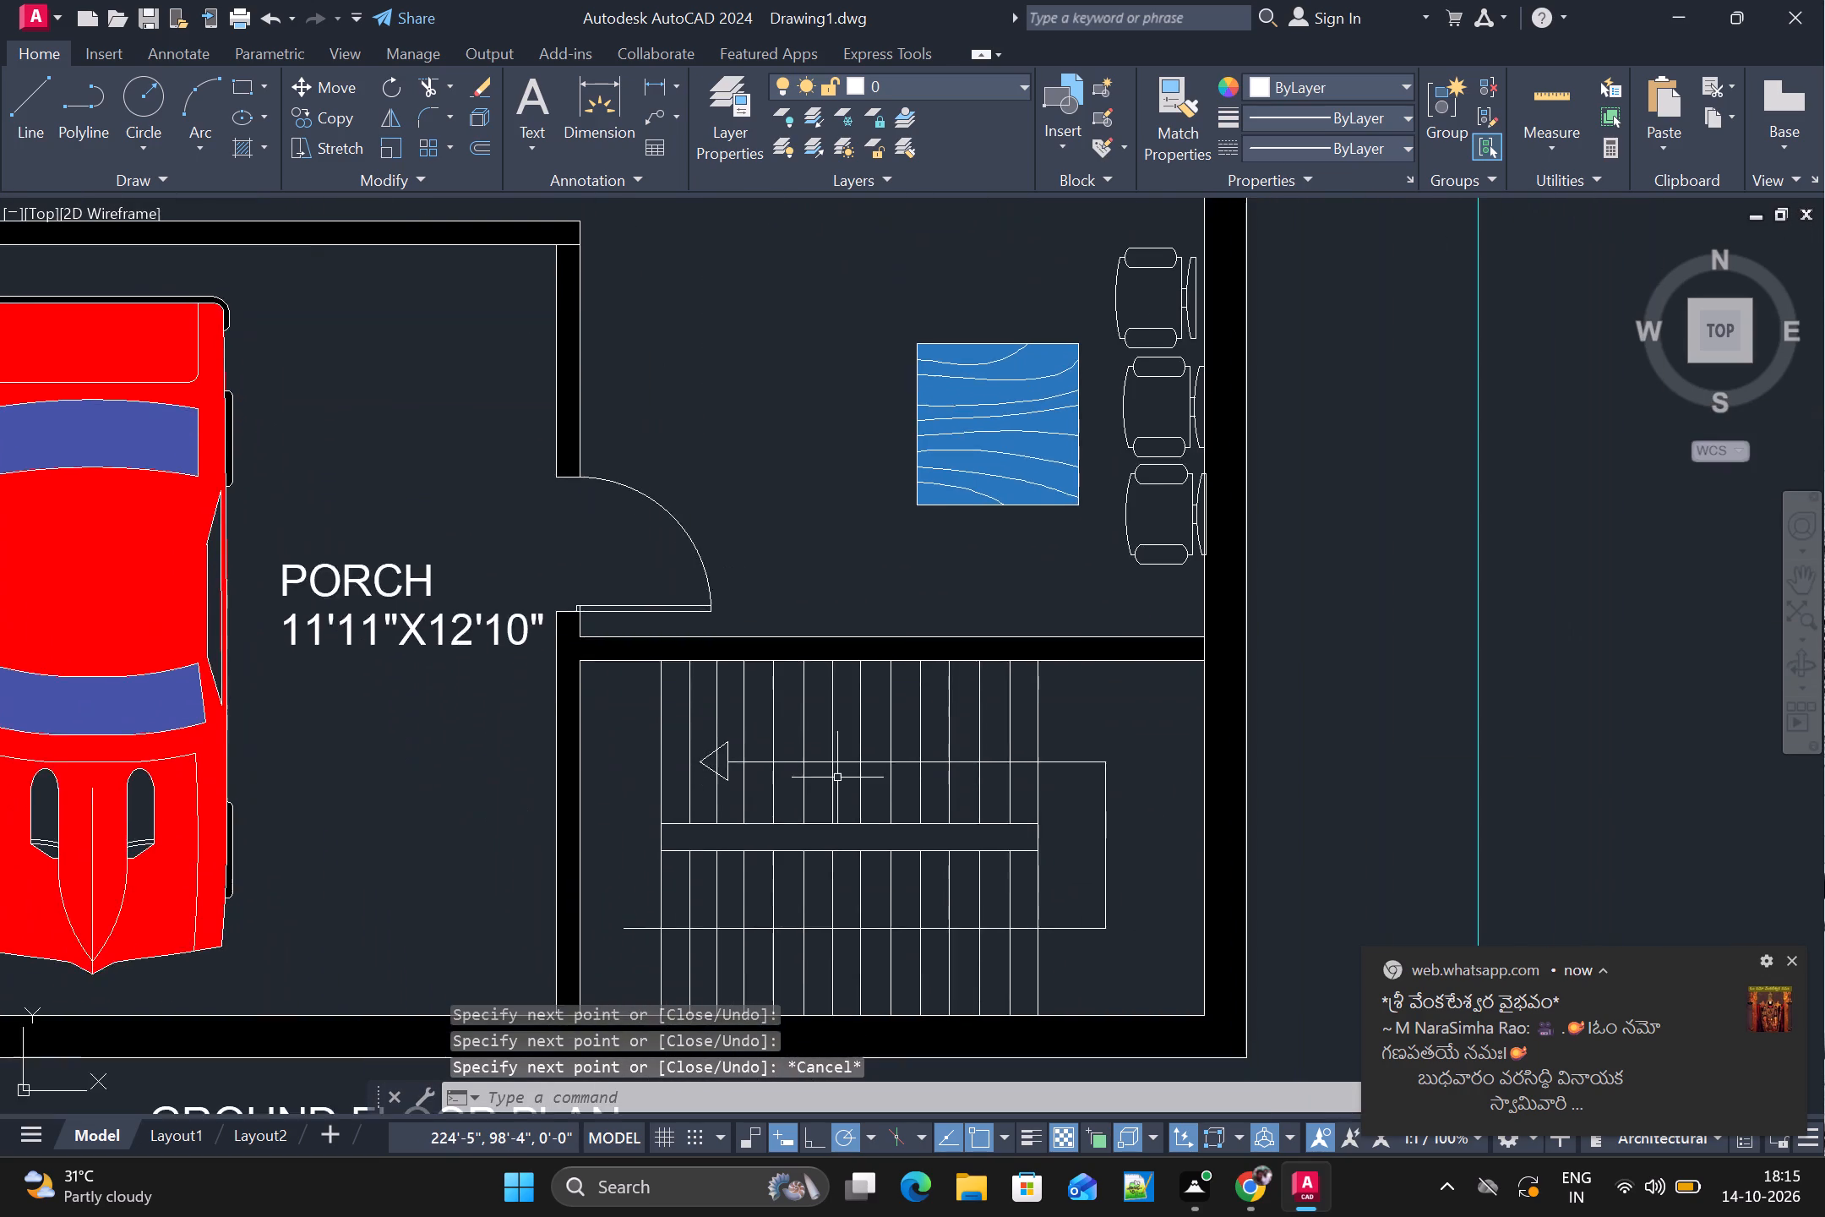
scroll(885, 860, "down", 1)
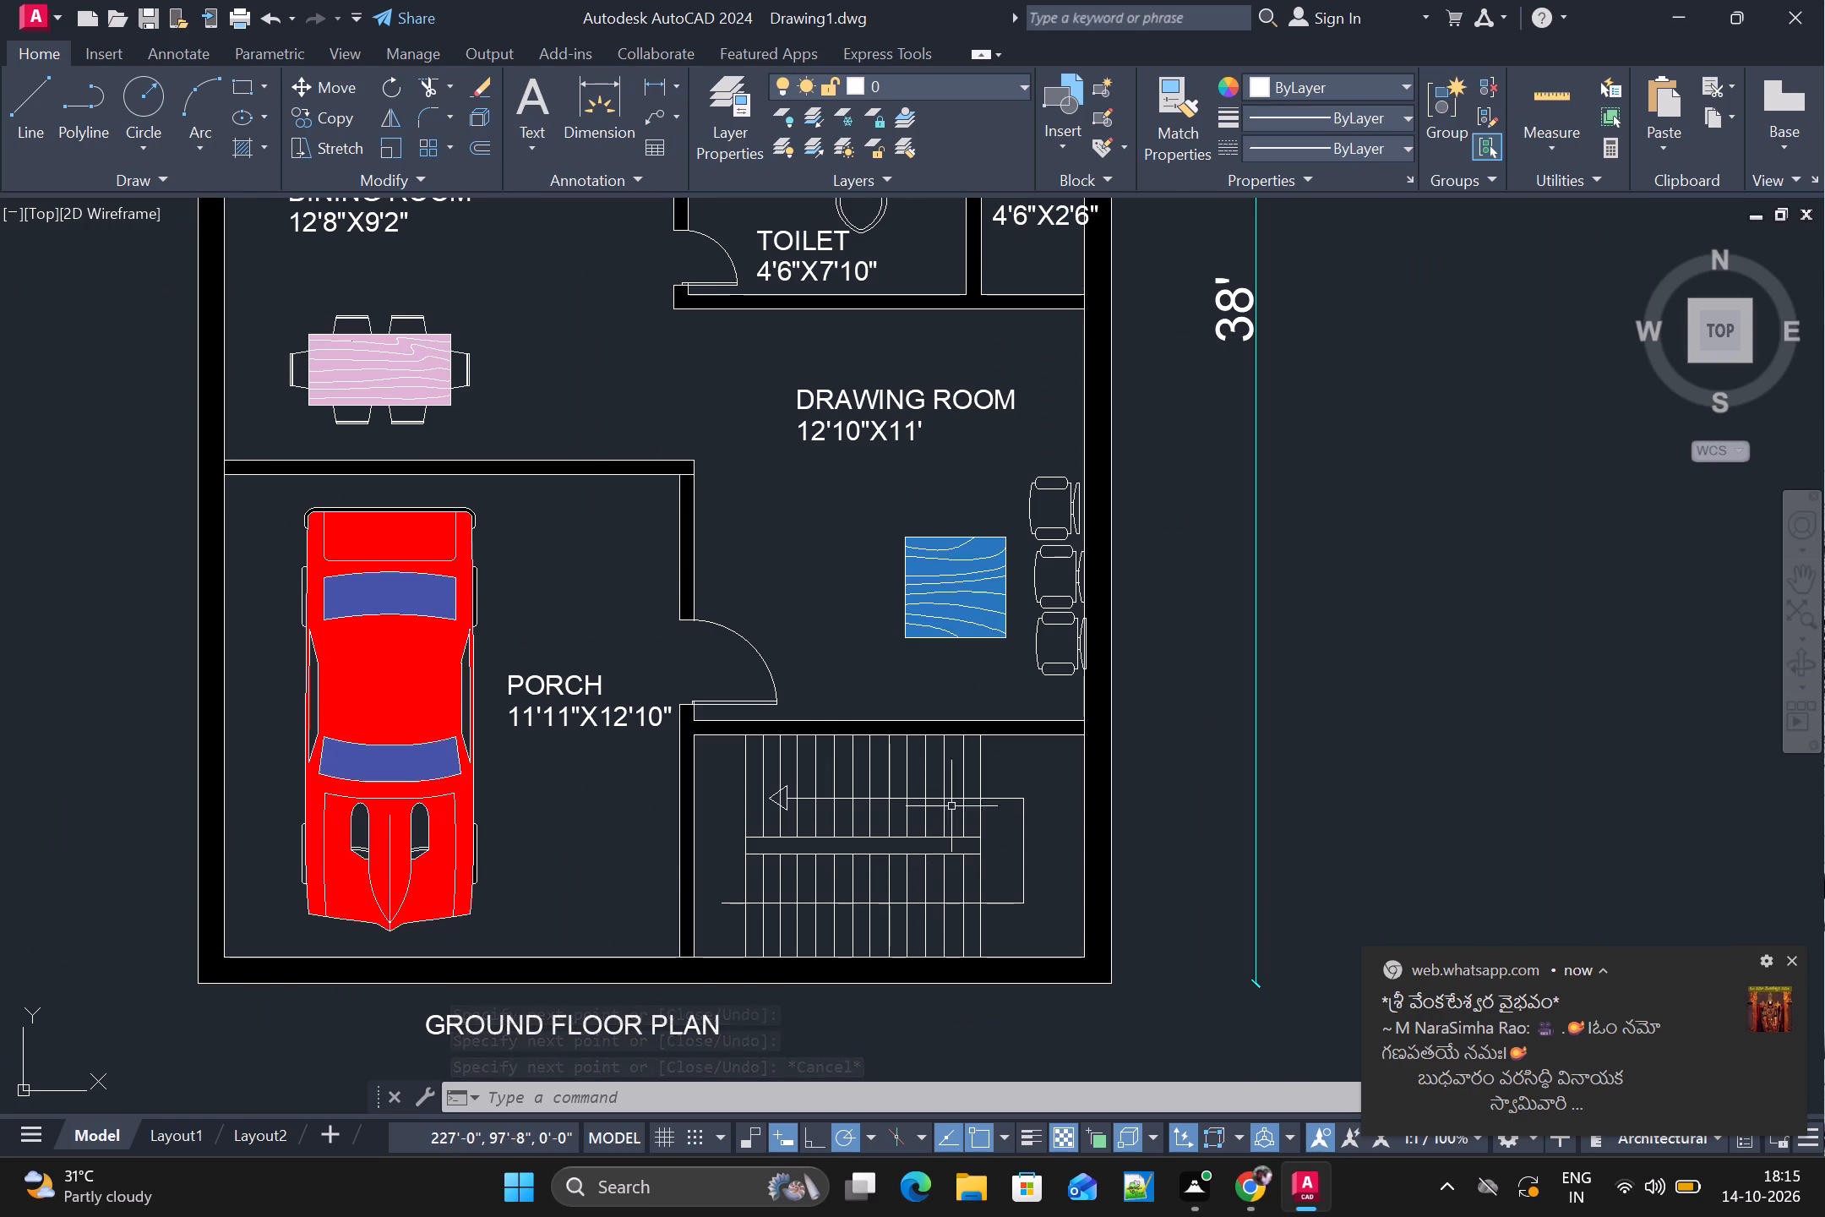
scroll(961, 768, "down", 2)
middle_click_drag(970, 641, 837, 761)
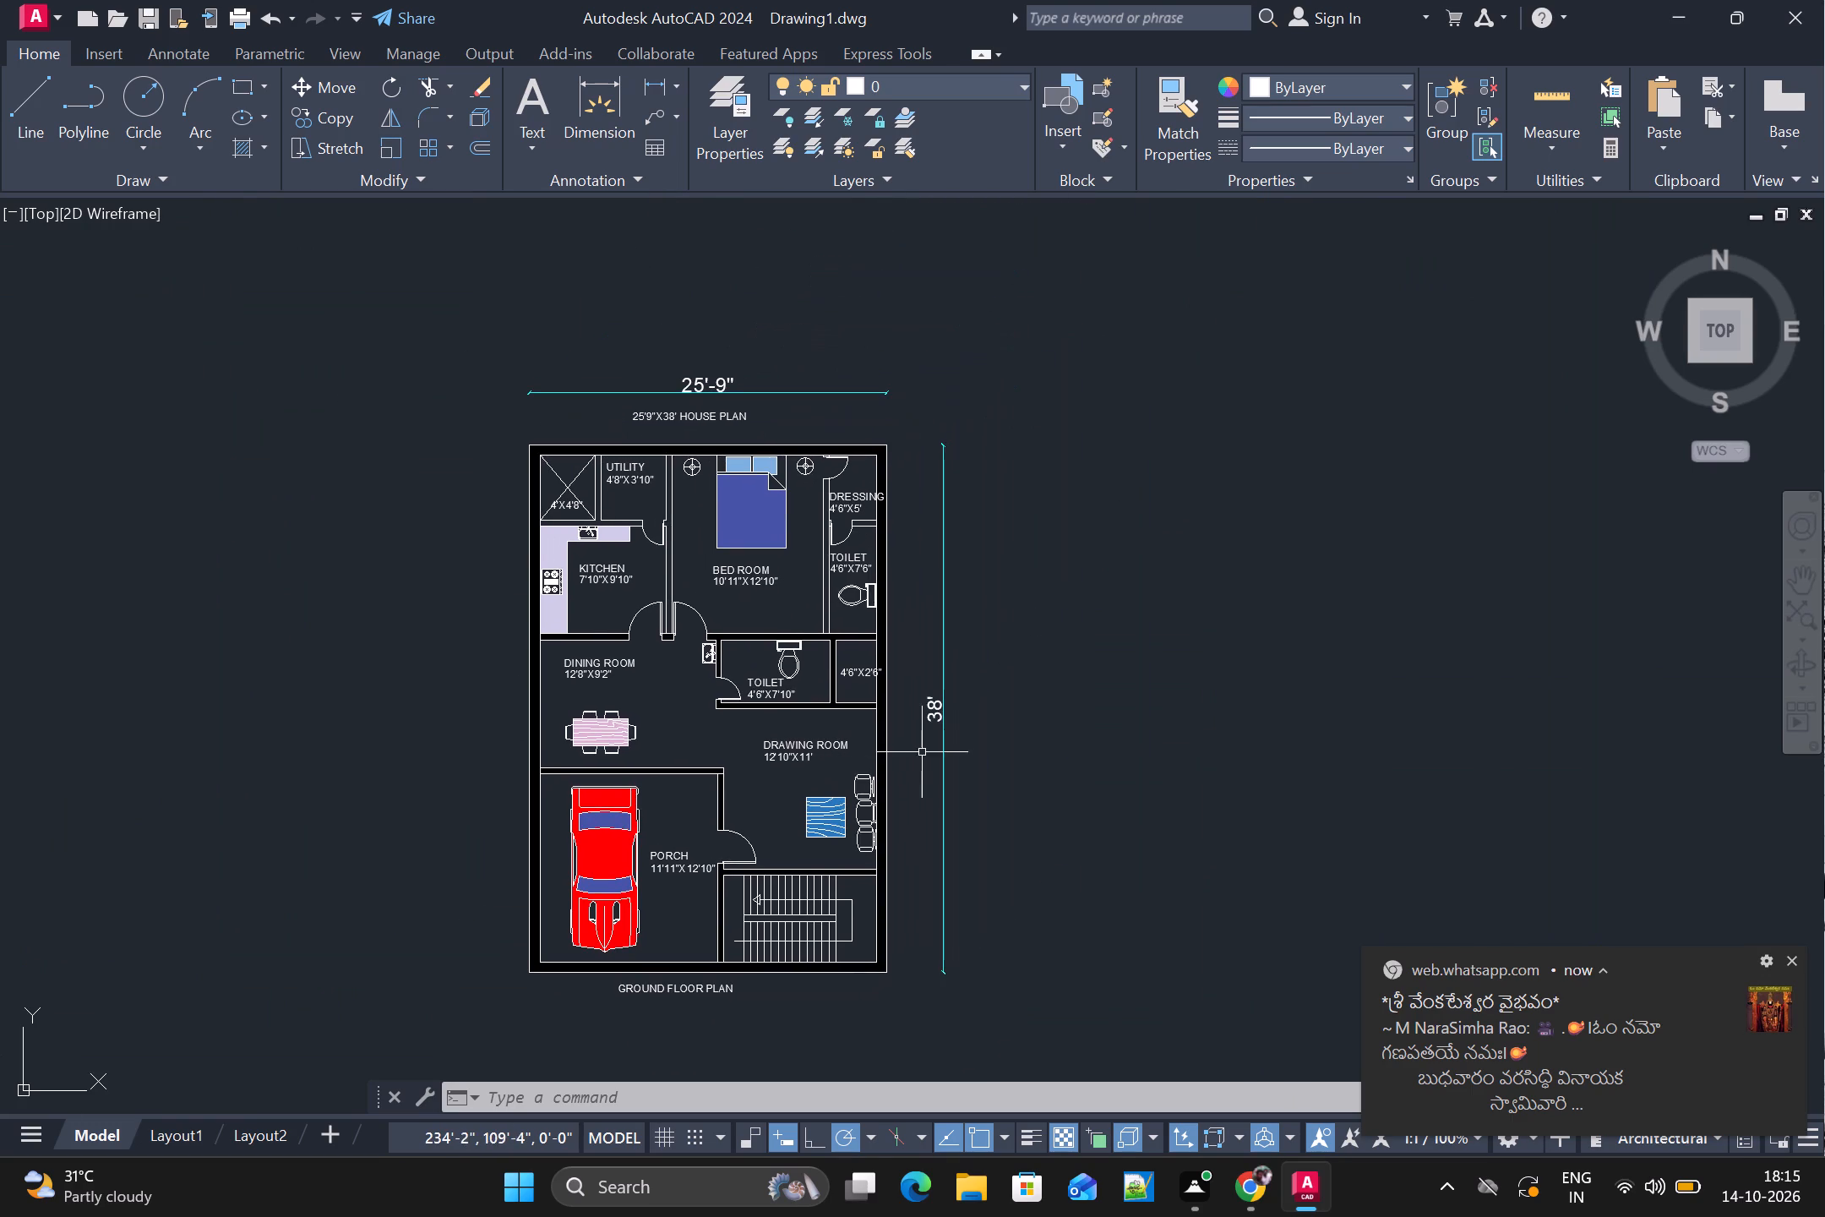
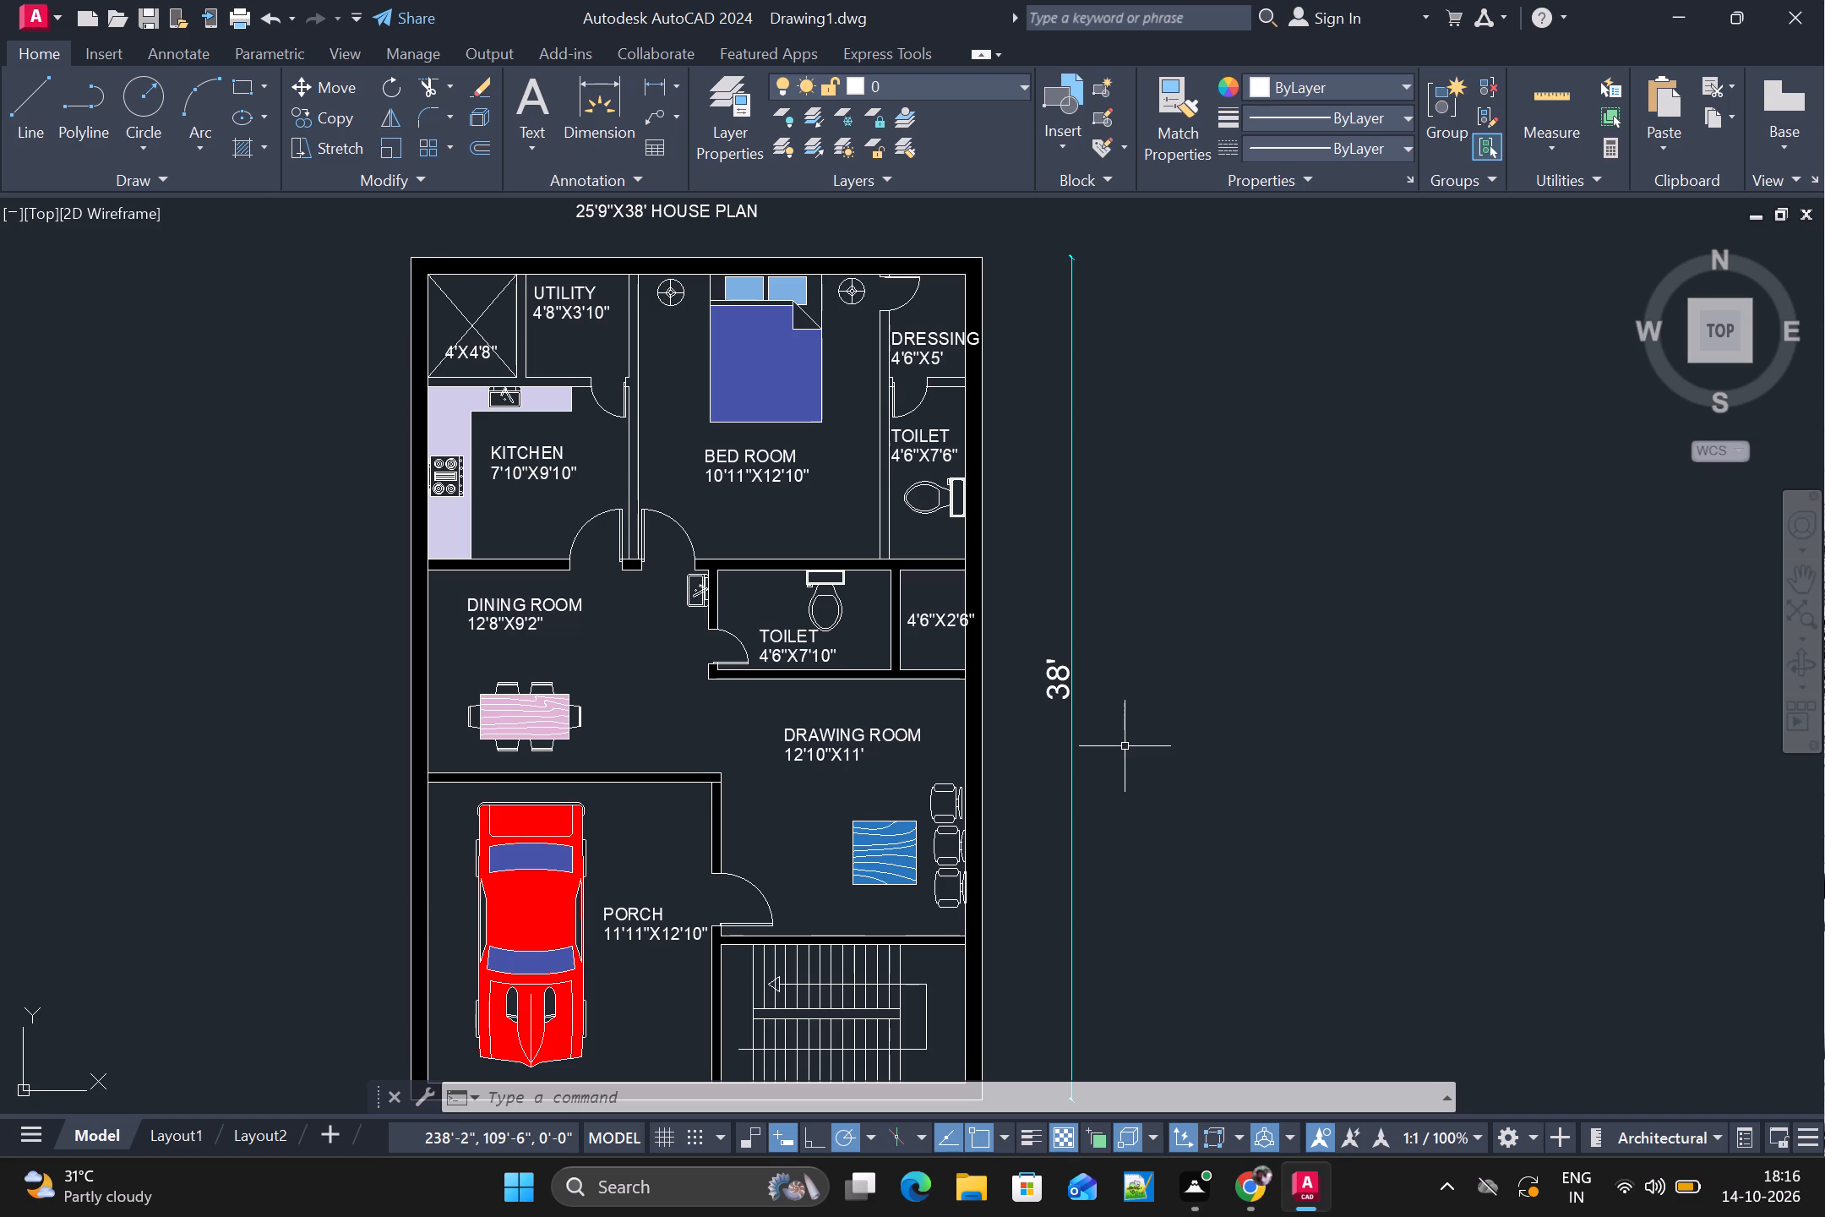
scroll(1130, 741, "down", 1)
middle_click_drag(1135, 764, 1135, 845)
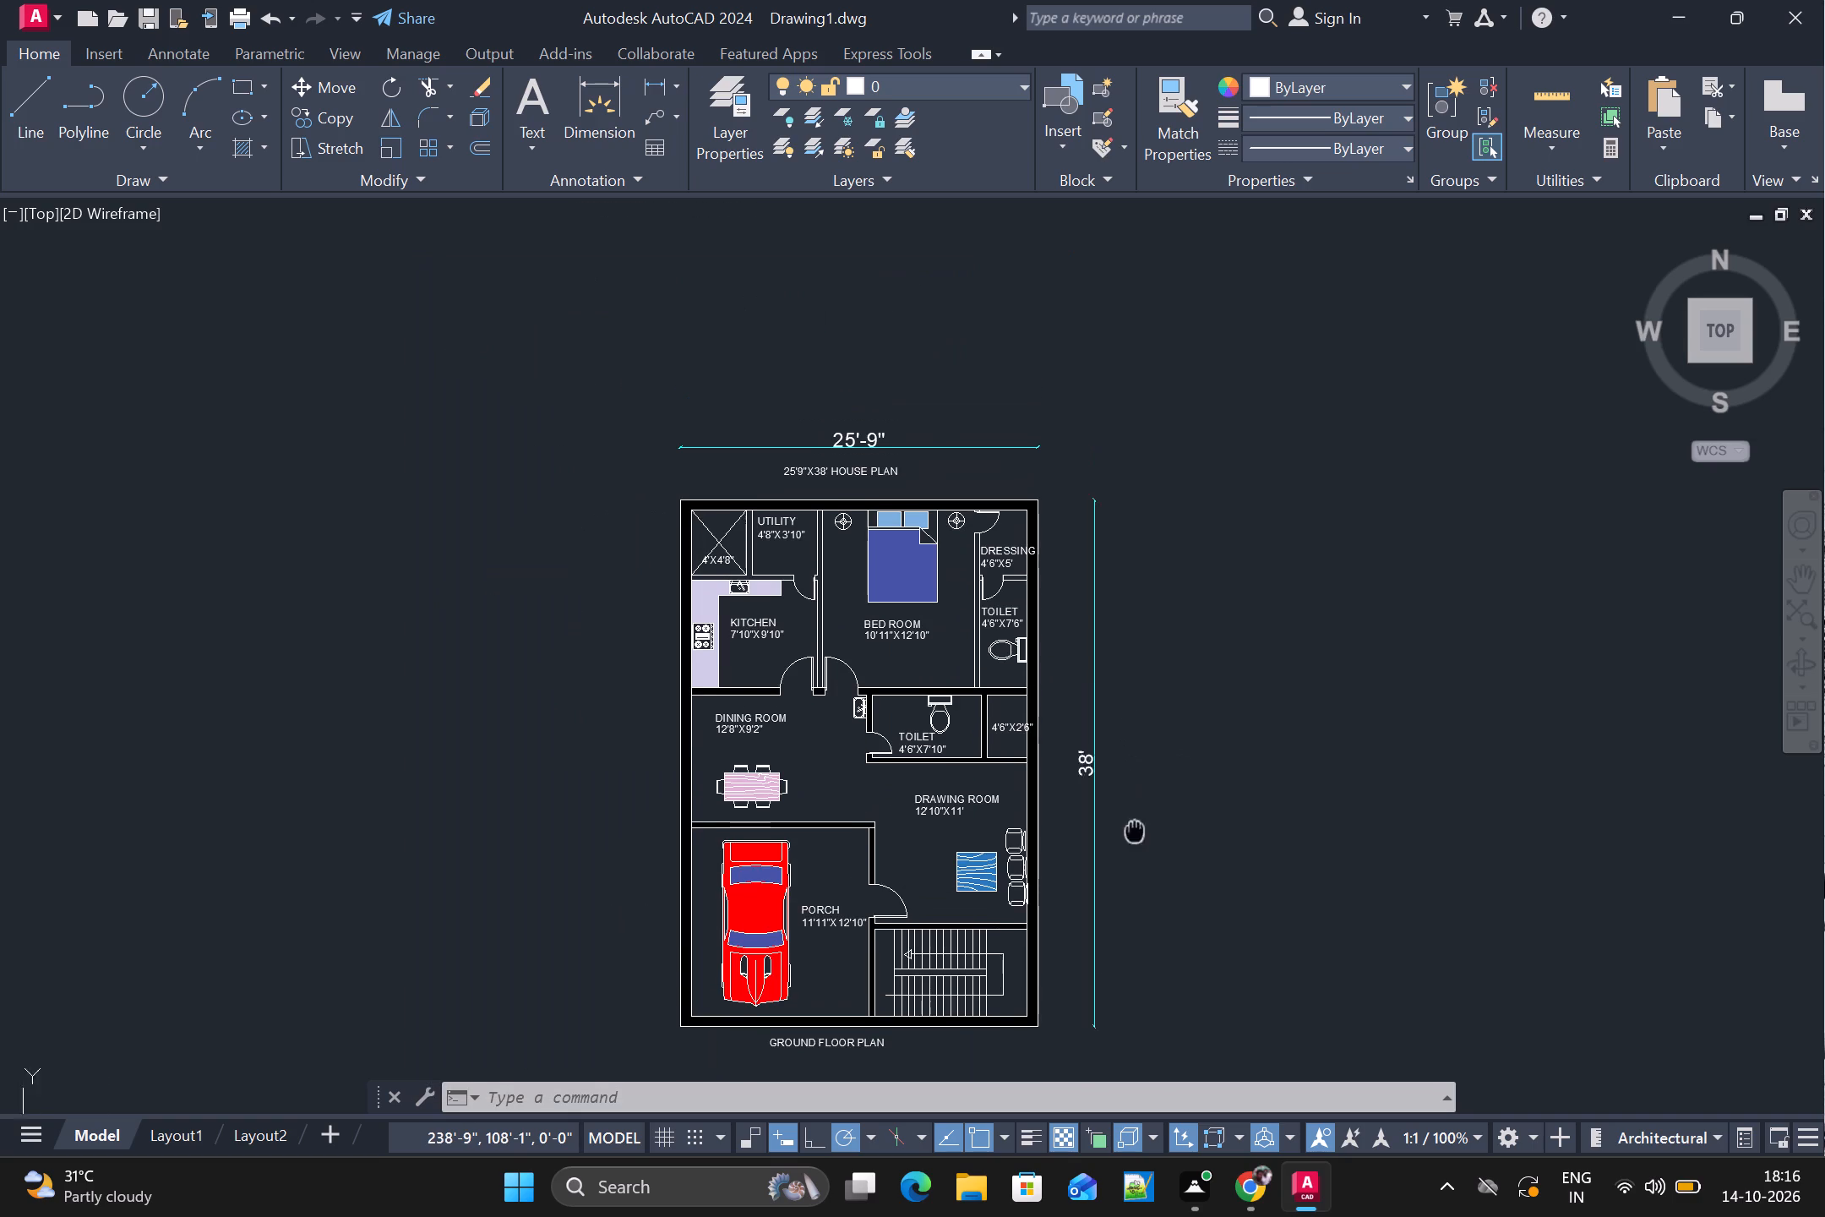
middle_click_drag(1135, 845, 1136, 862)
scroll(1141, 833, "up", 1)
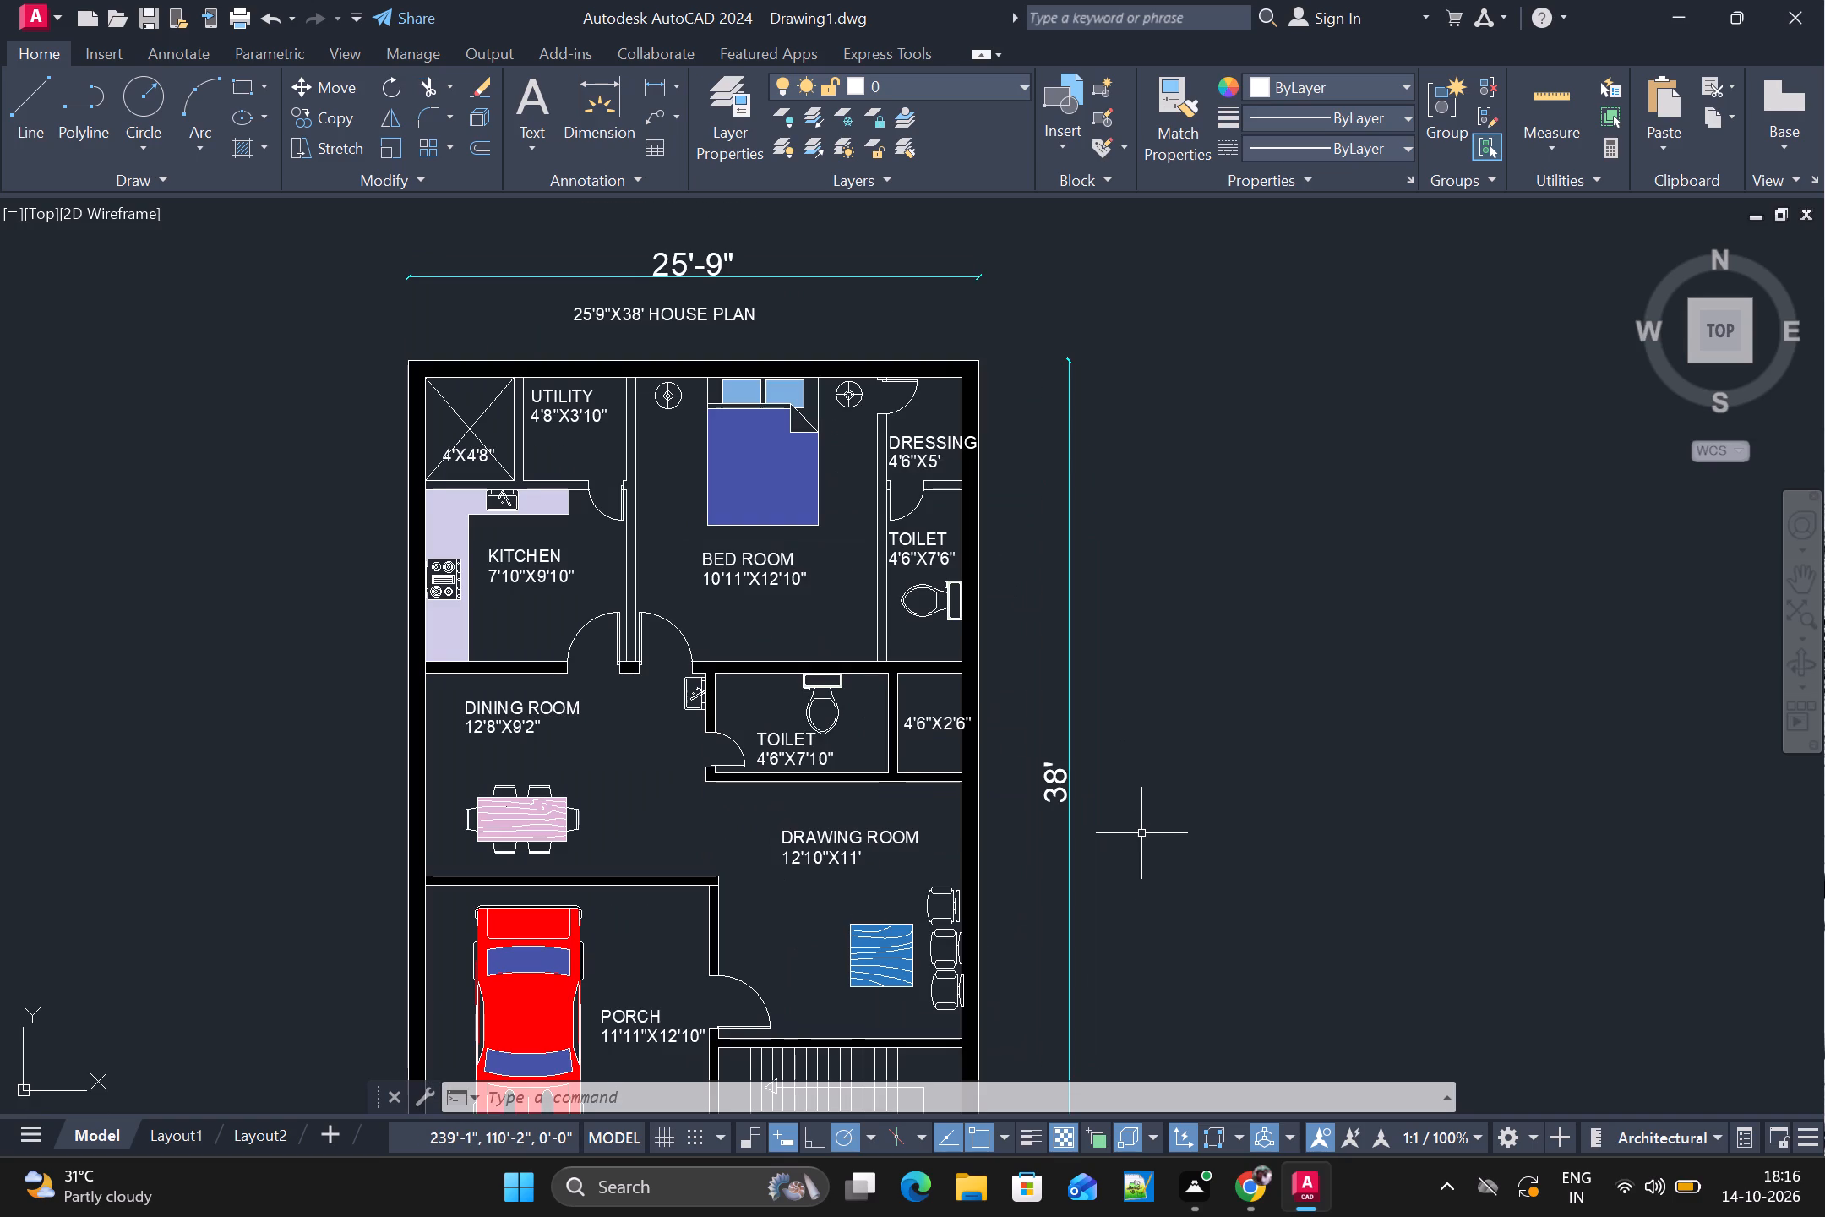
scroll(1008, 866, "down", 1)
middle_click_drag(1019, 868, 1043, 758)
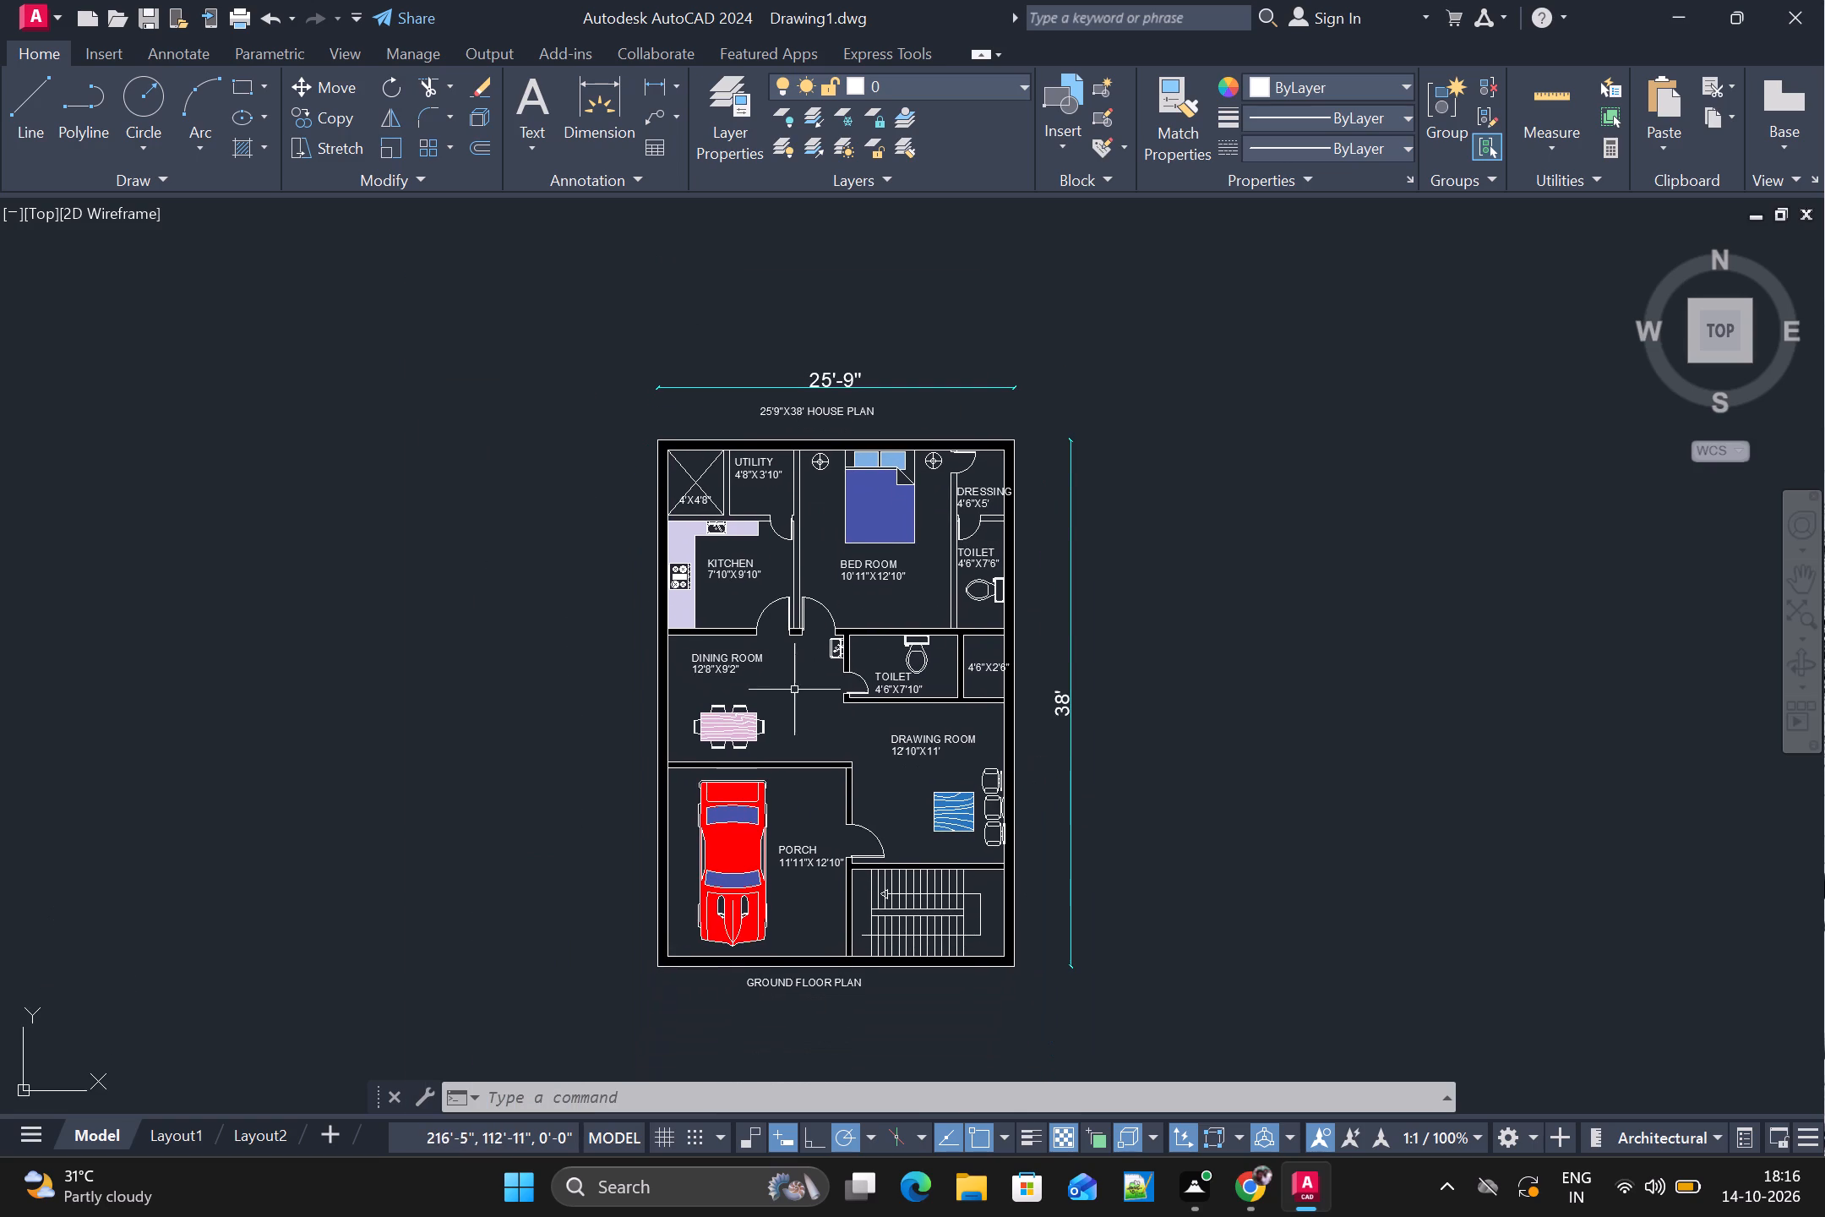
Hatch the cisterns of both toilet fixtures with a solid fill in pink 247,171,174.
scroll(821, 685, "up", 1)
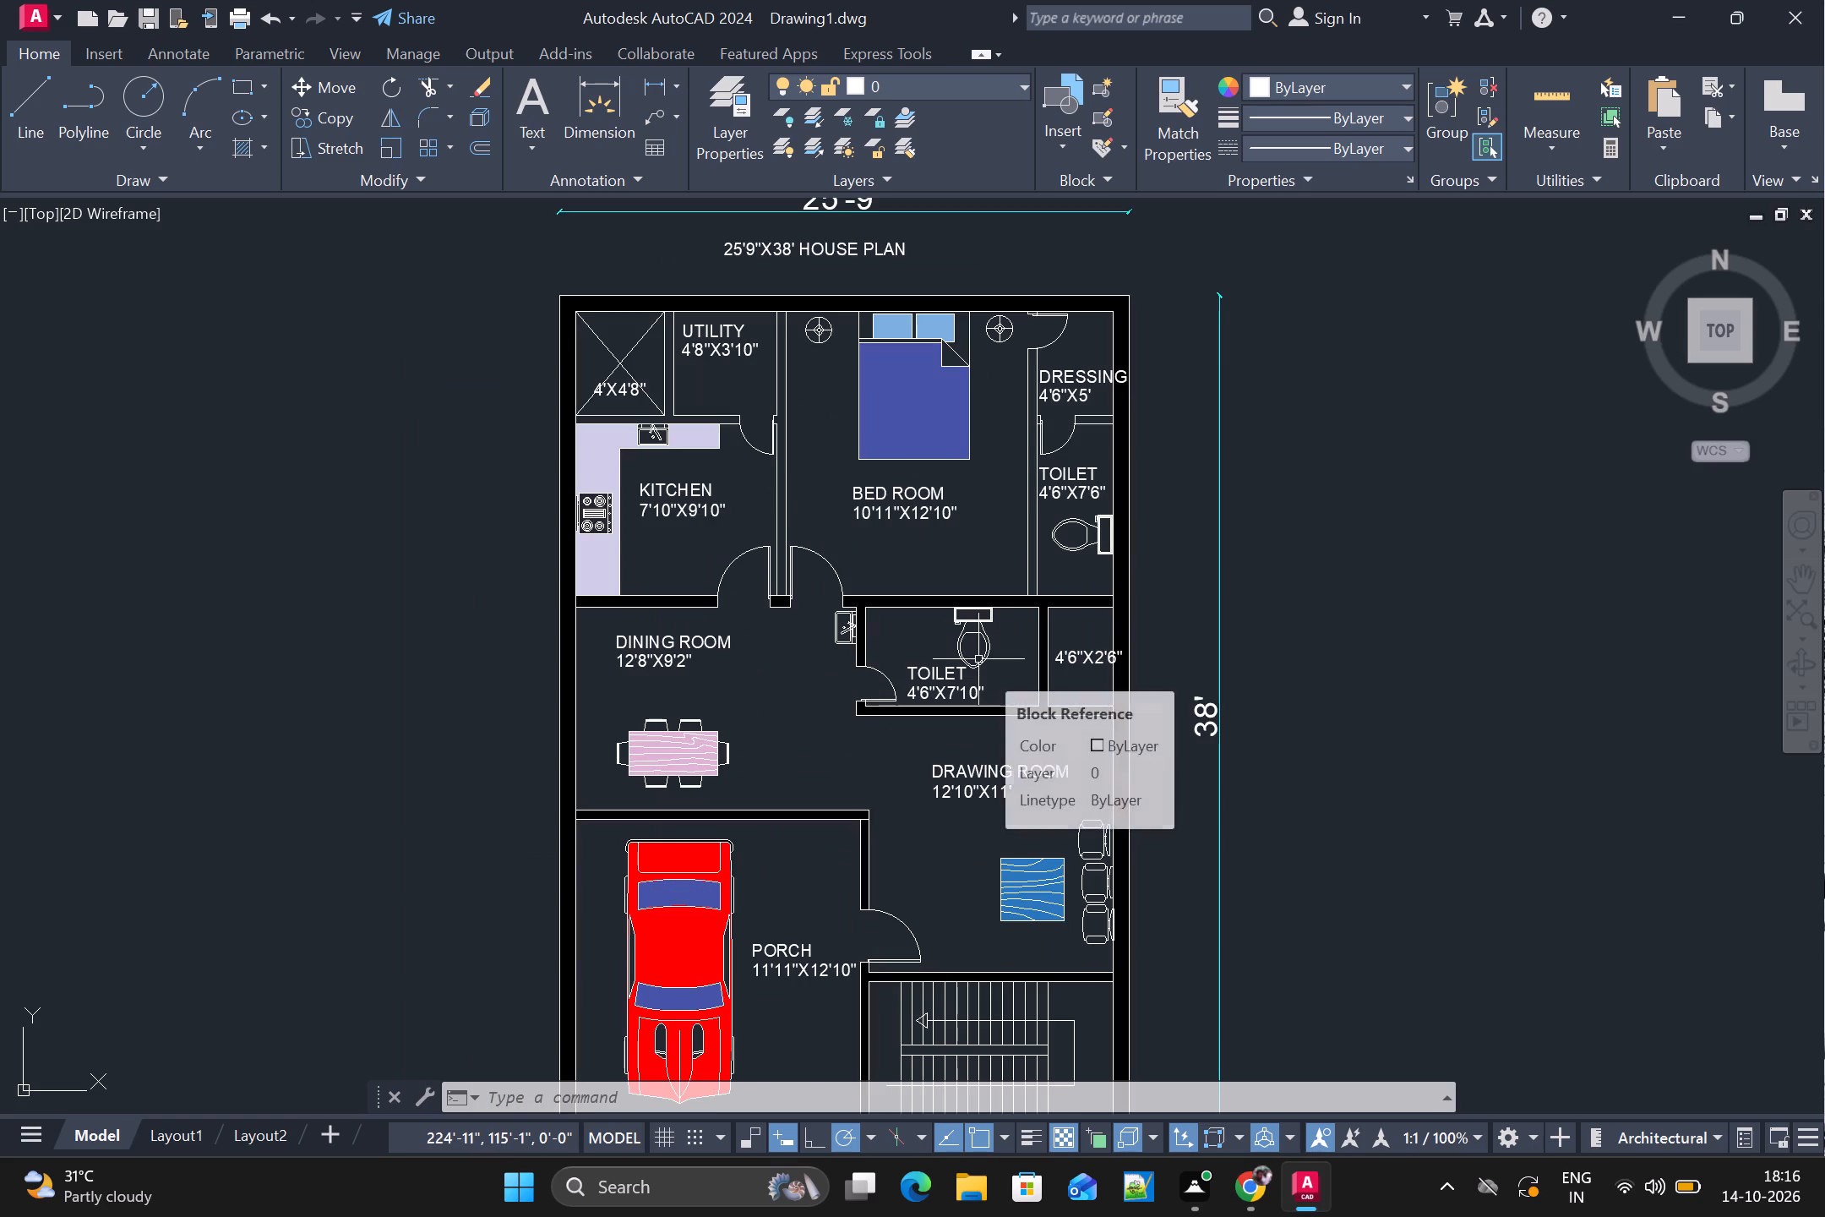
key("Escape")
key("h")
key("space")
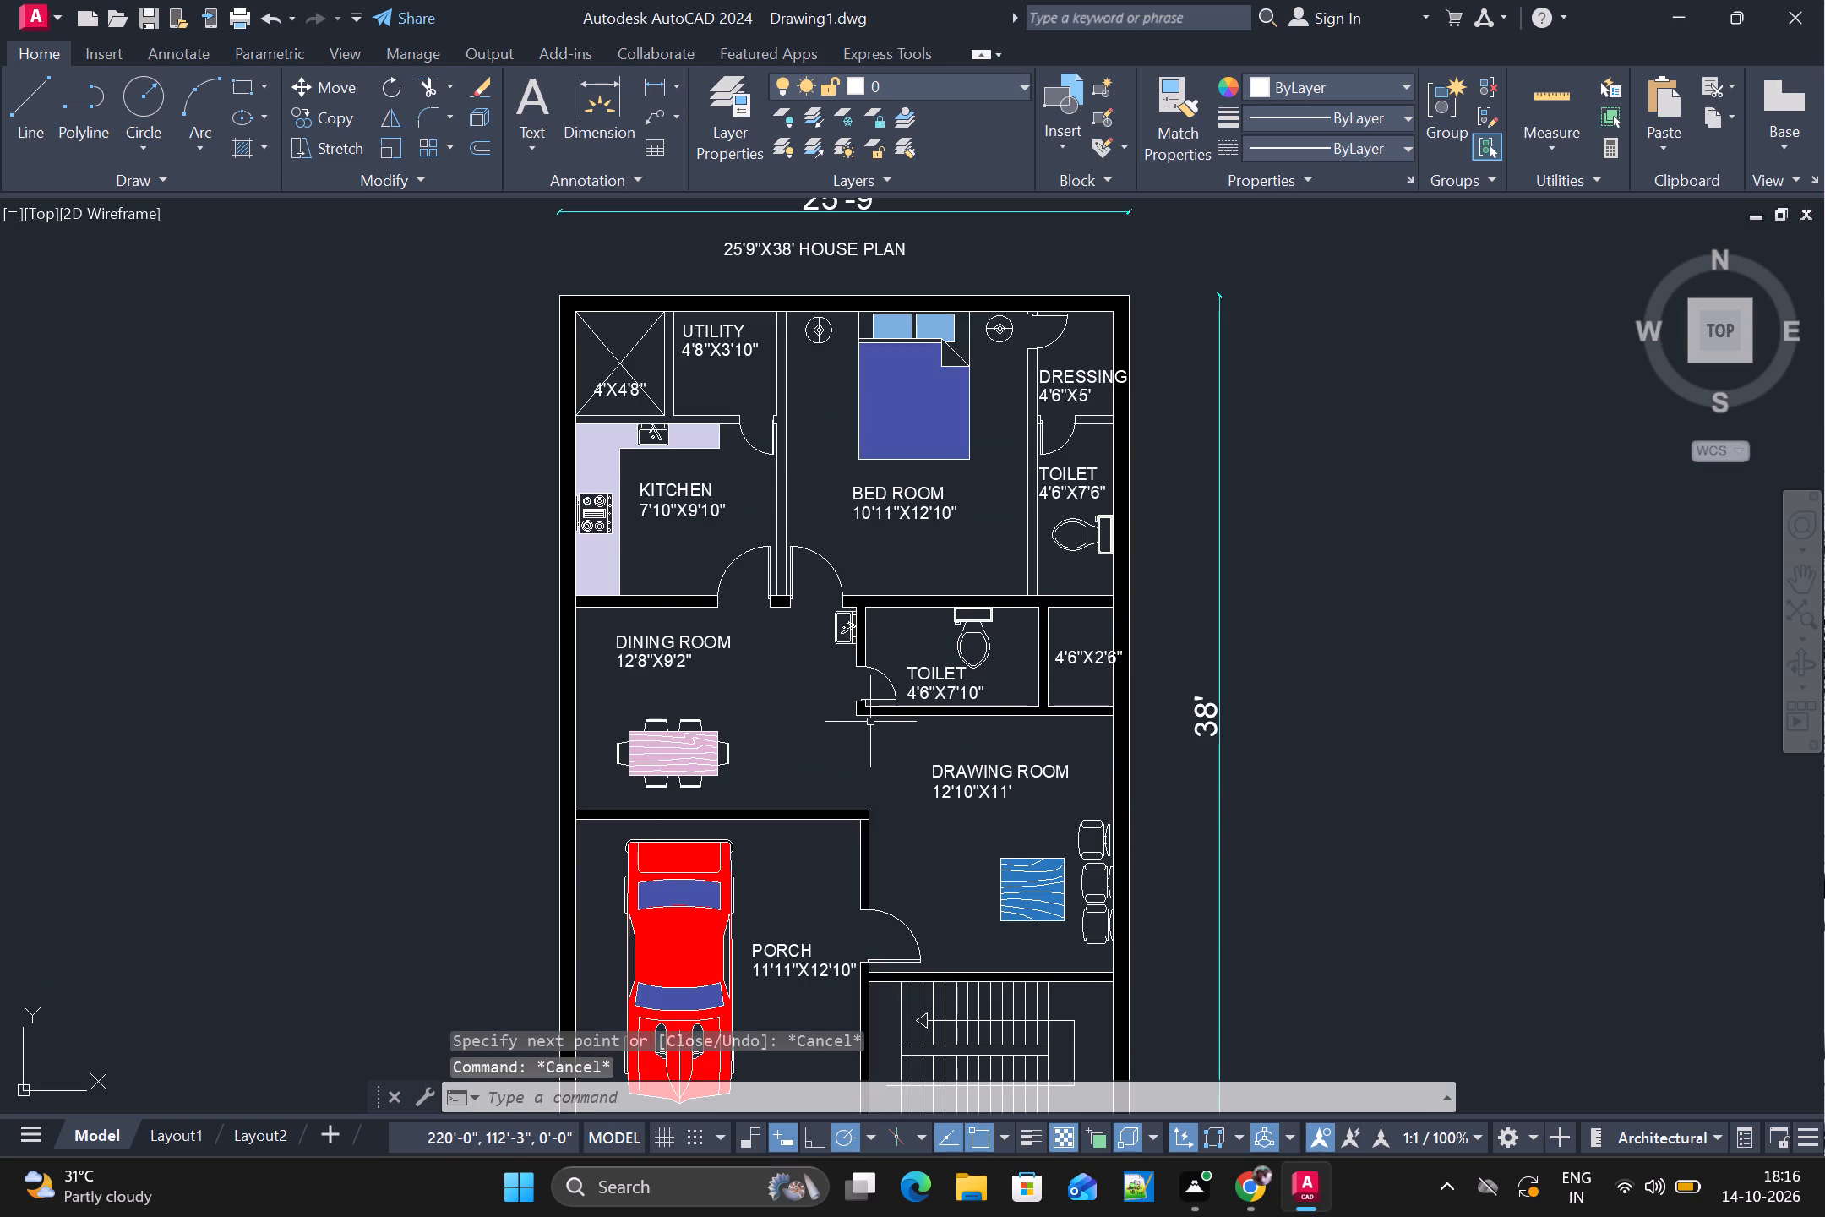
left_click(696, 115)
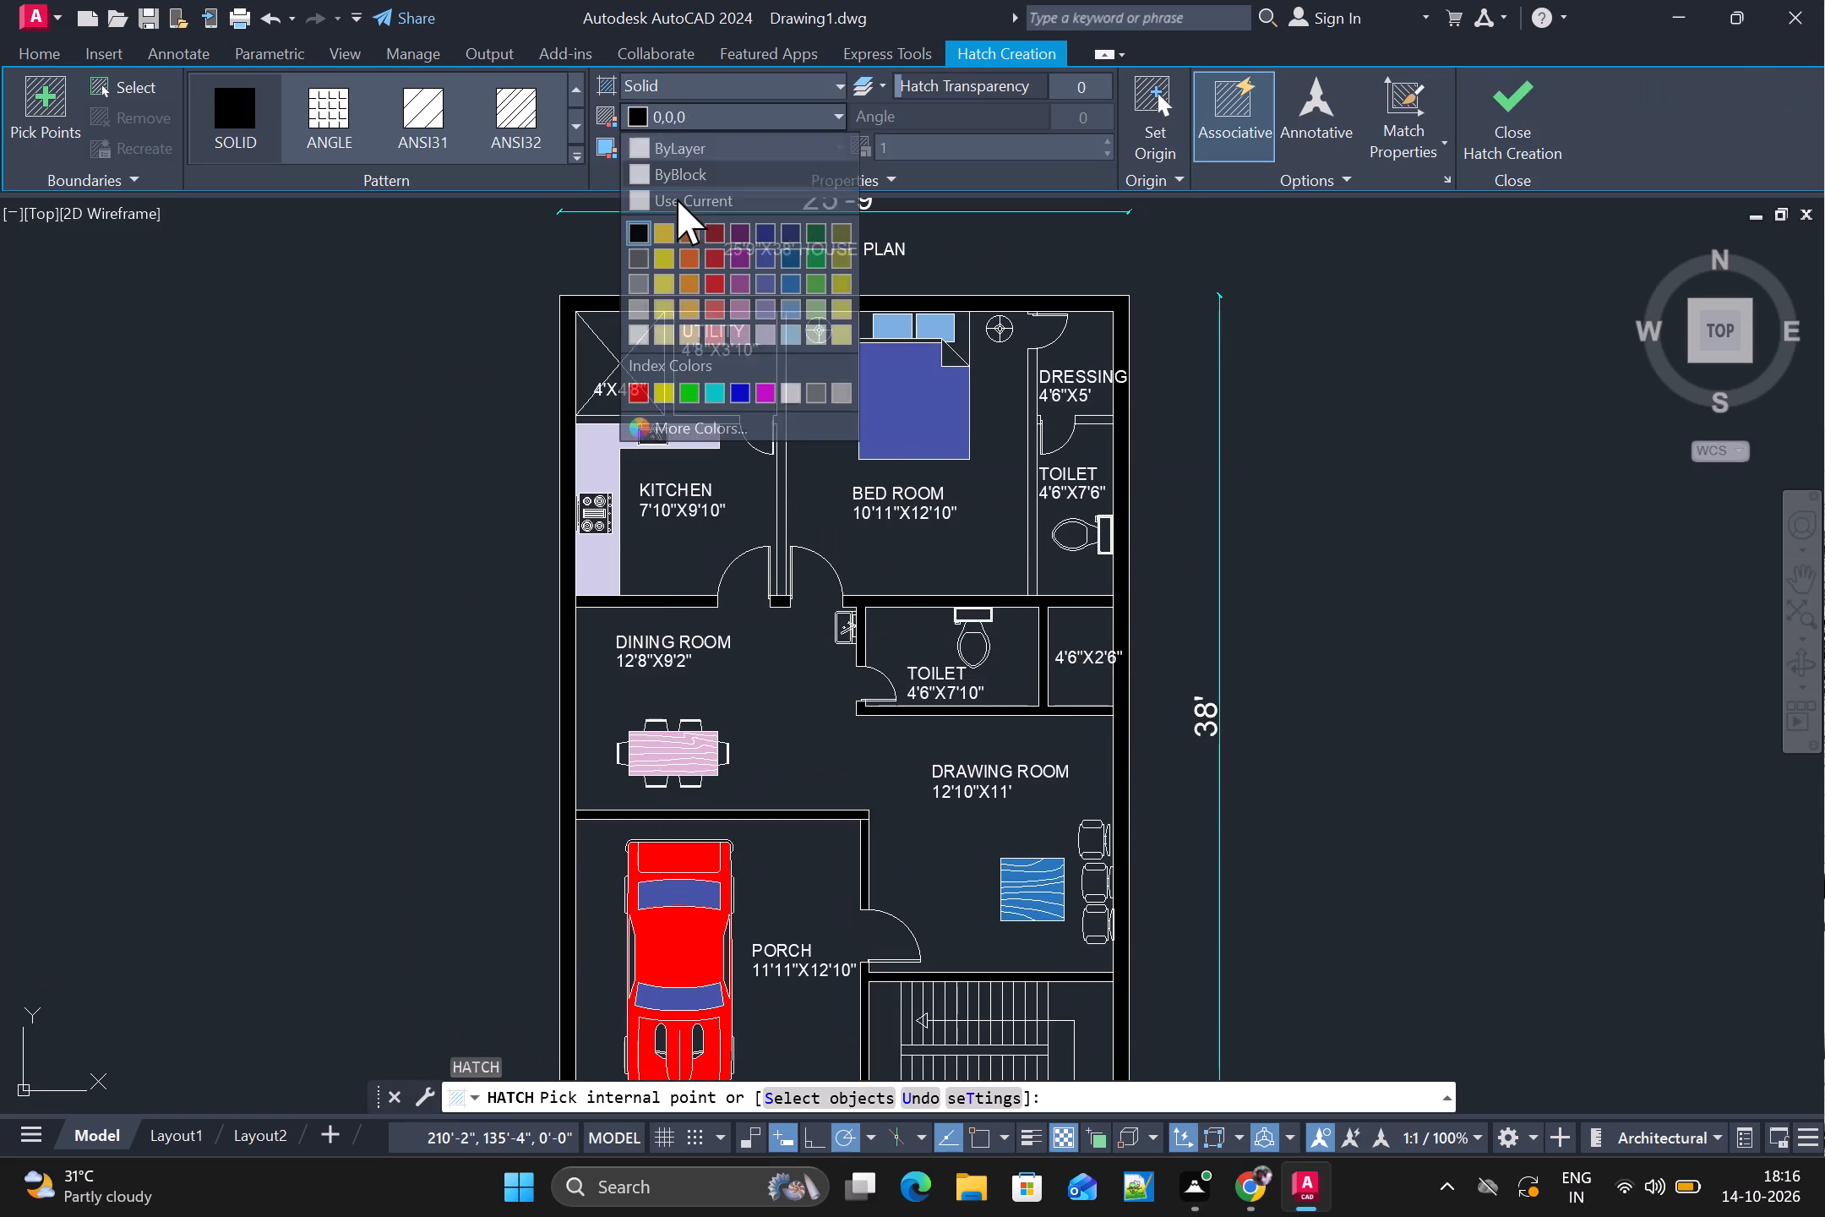
left_click(717, 336)
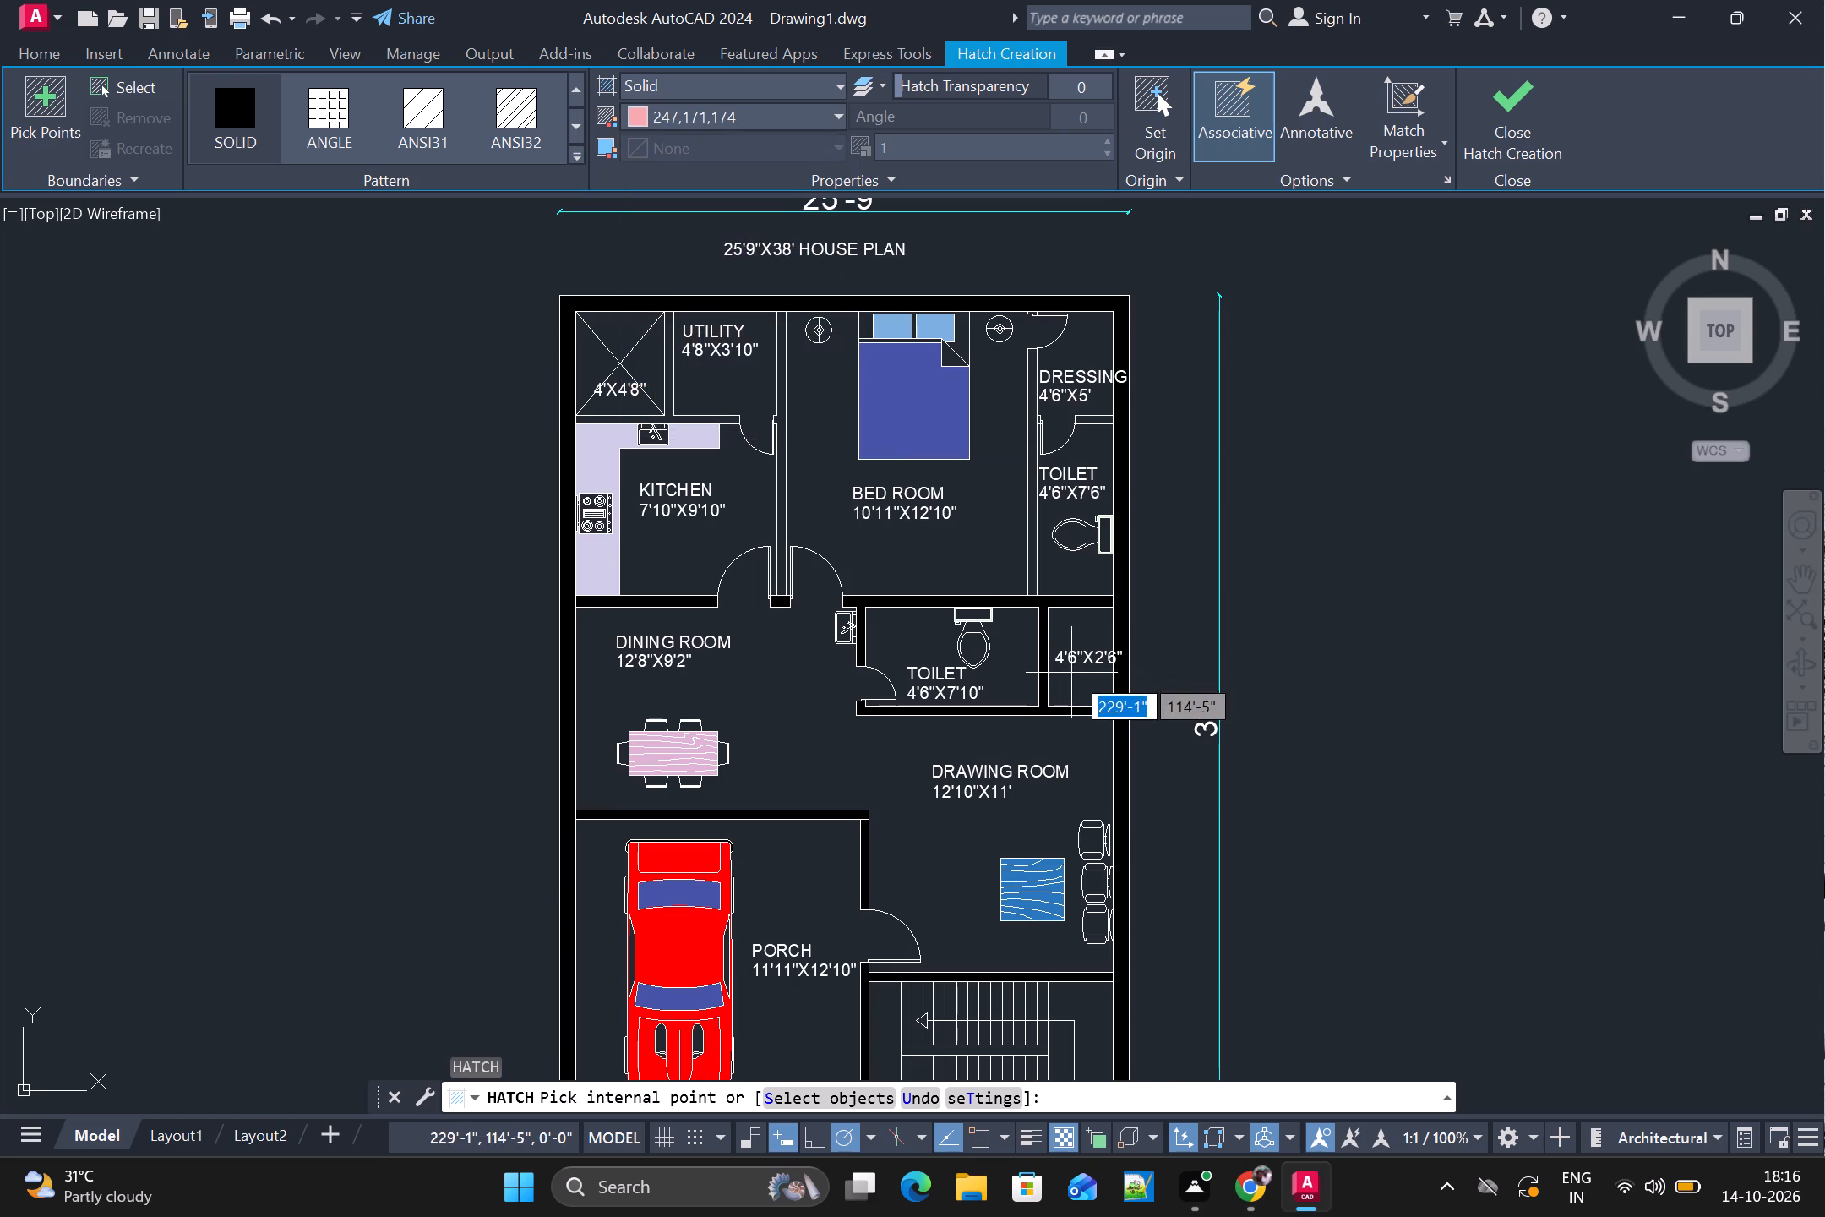
scroll(980, 647, "up", 3)
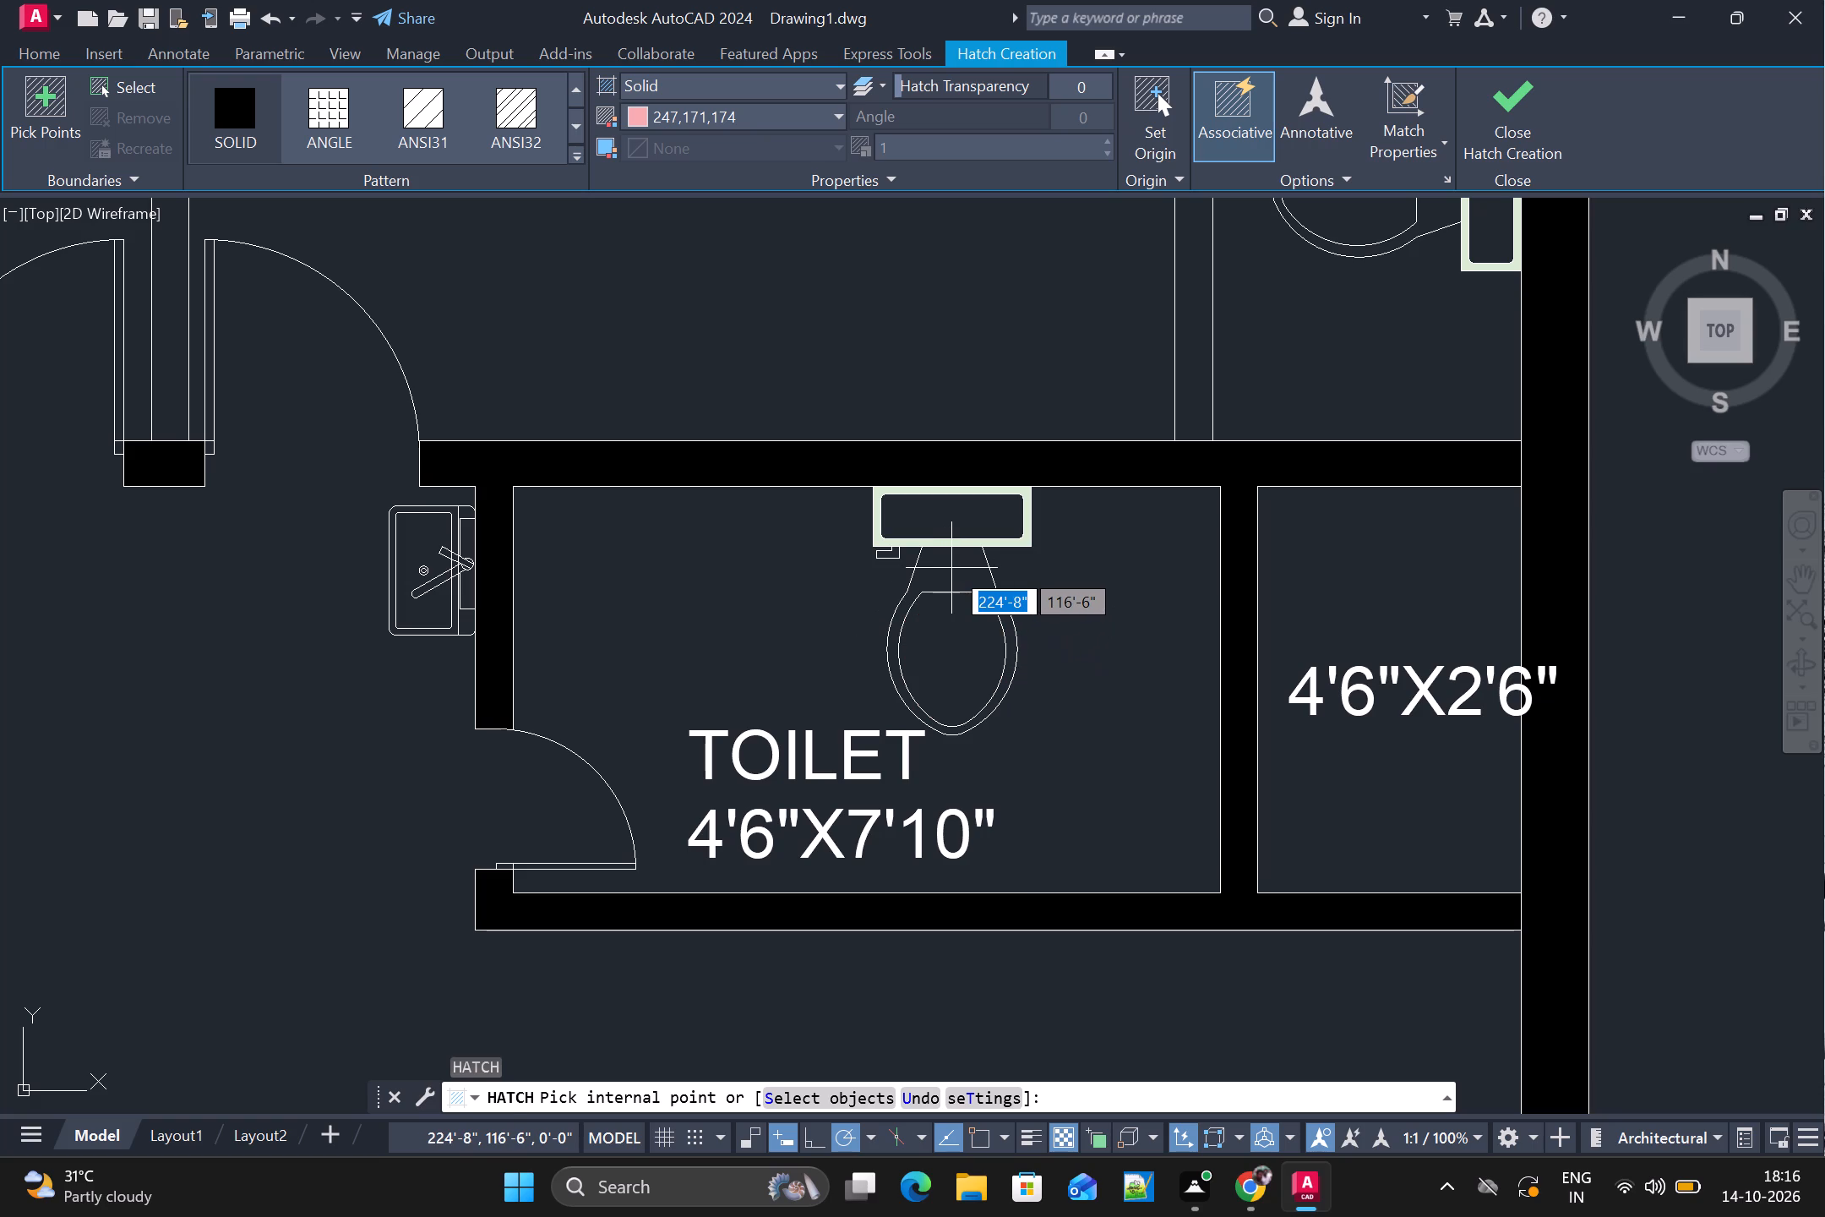
scroll(951, 568, "up", 2)
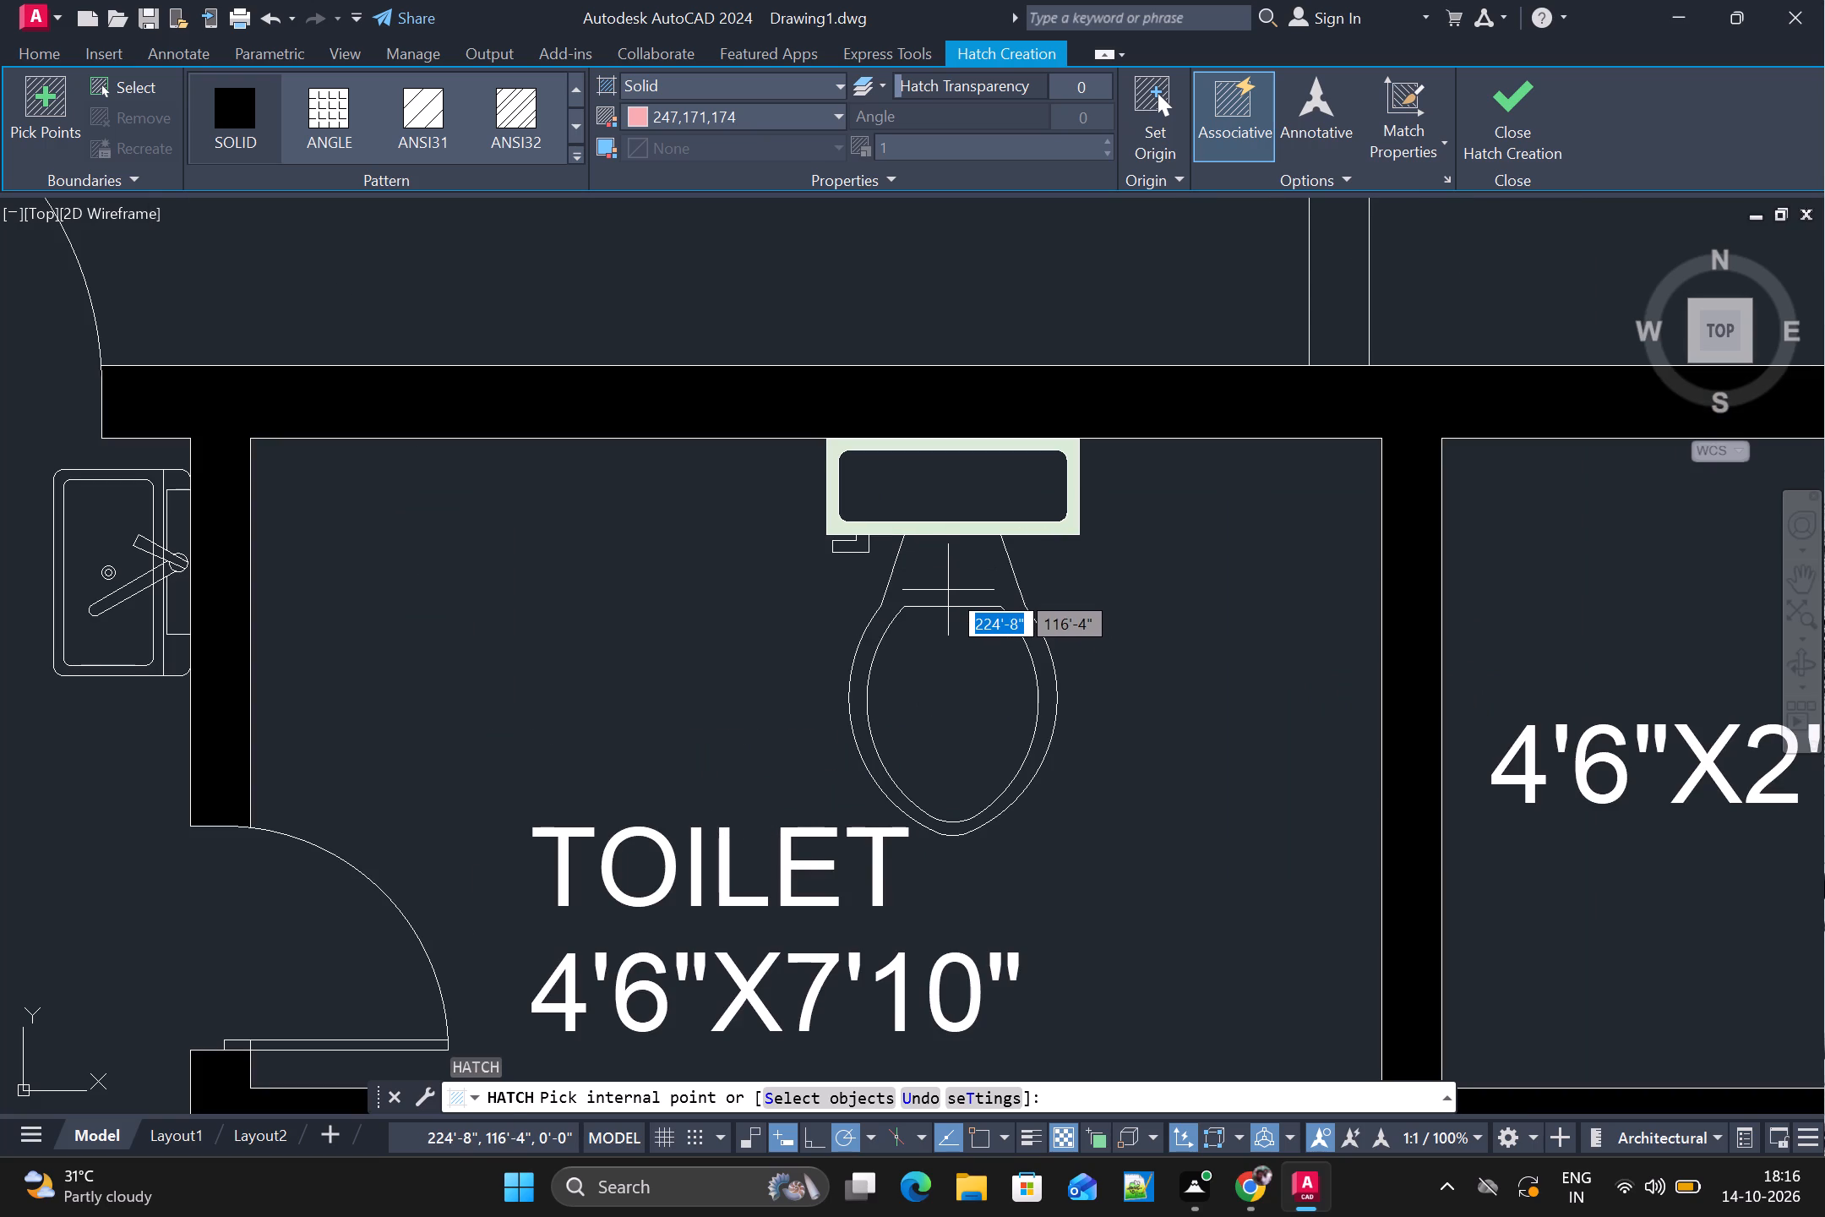
scroll(948, 590, "down", 4)
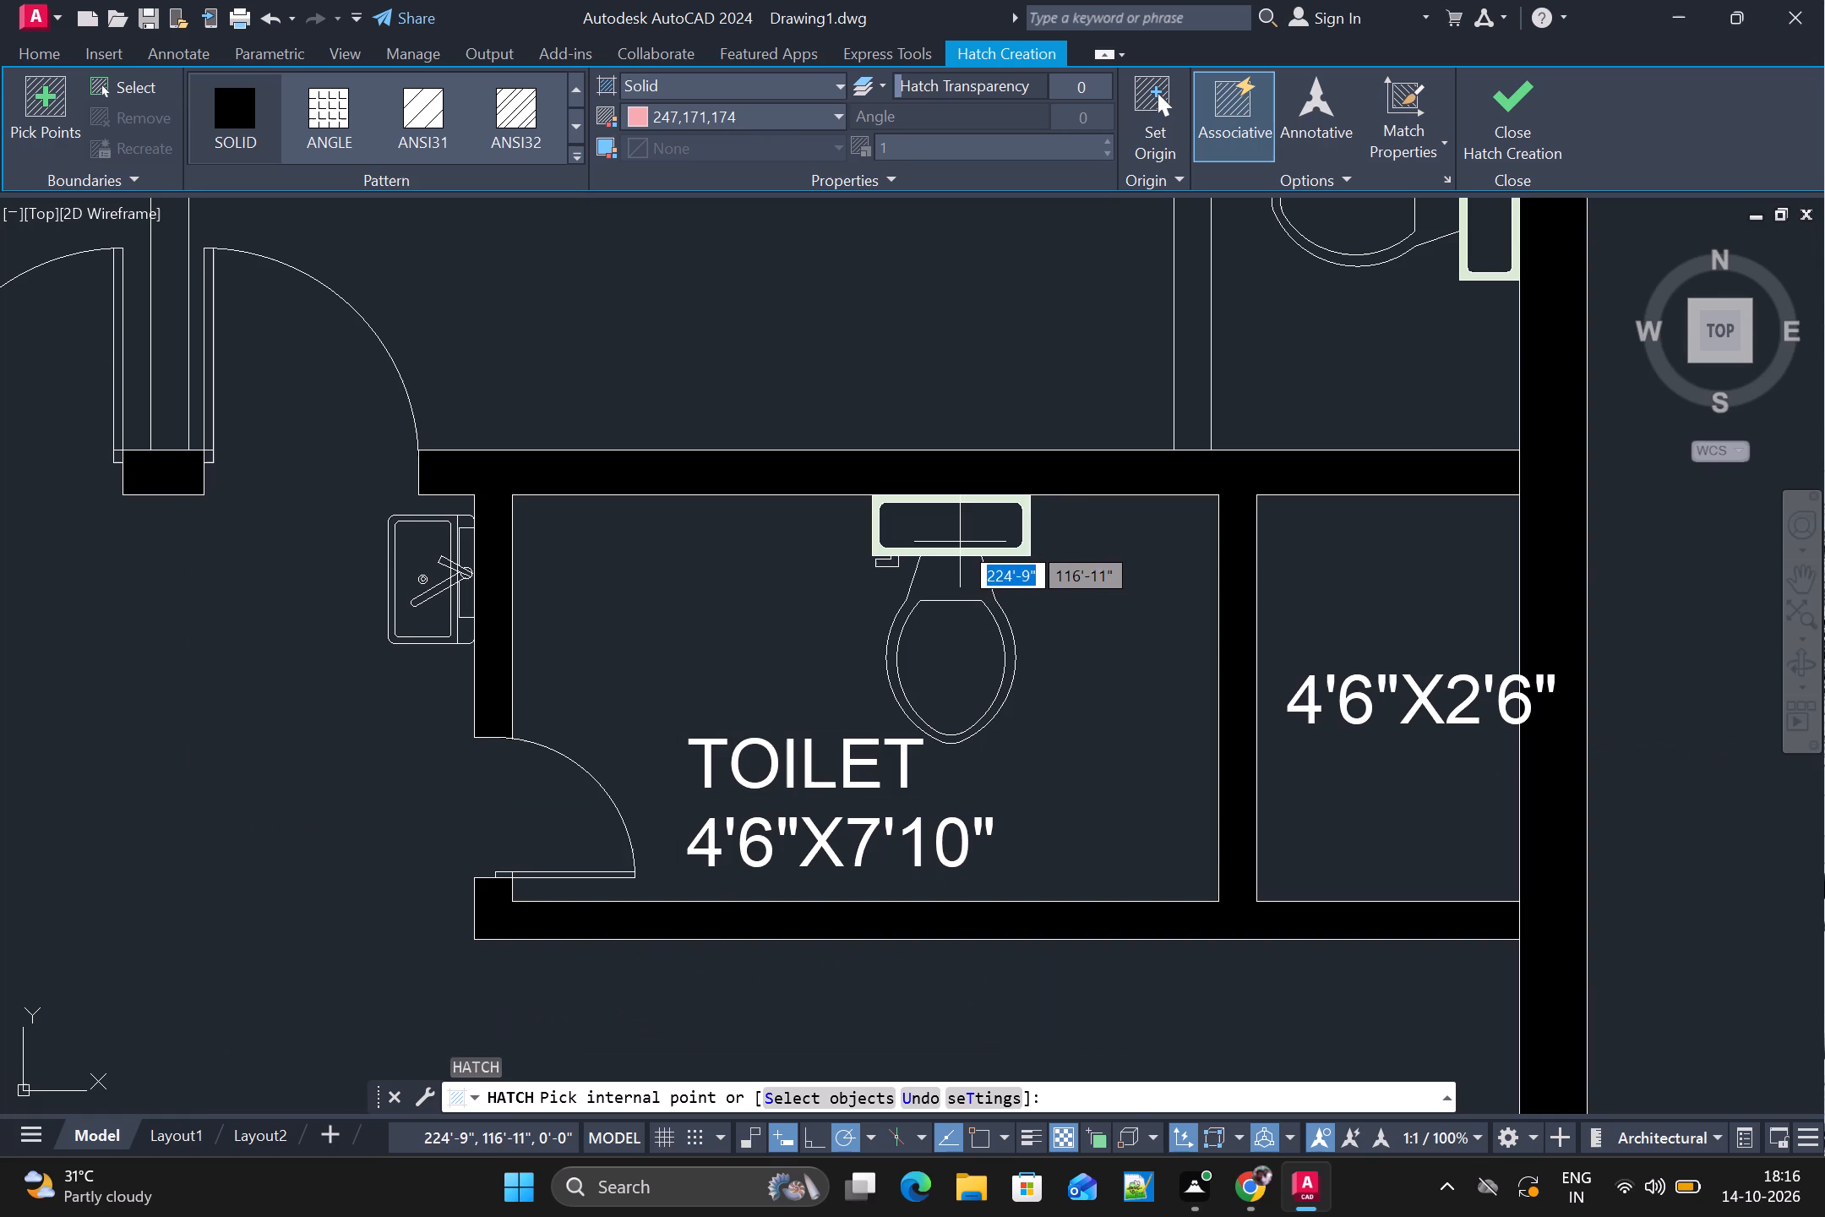
left_click(960, 533)
scroll(1162, 588, "down", 2)
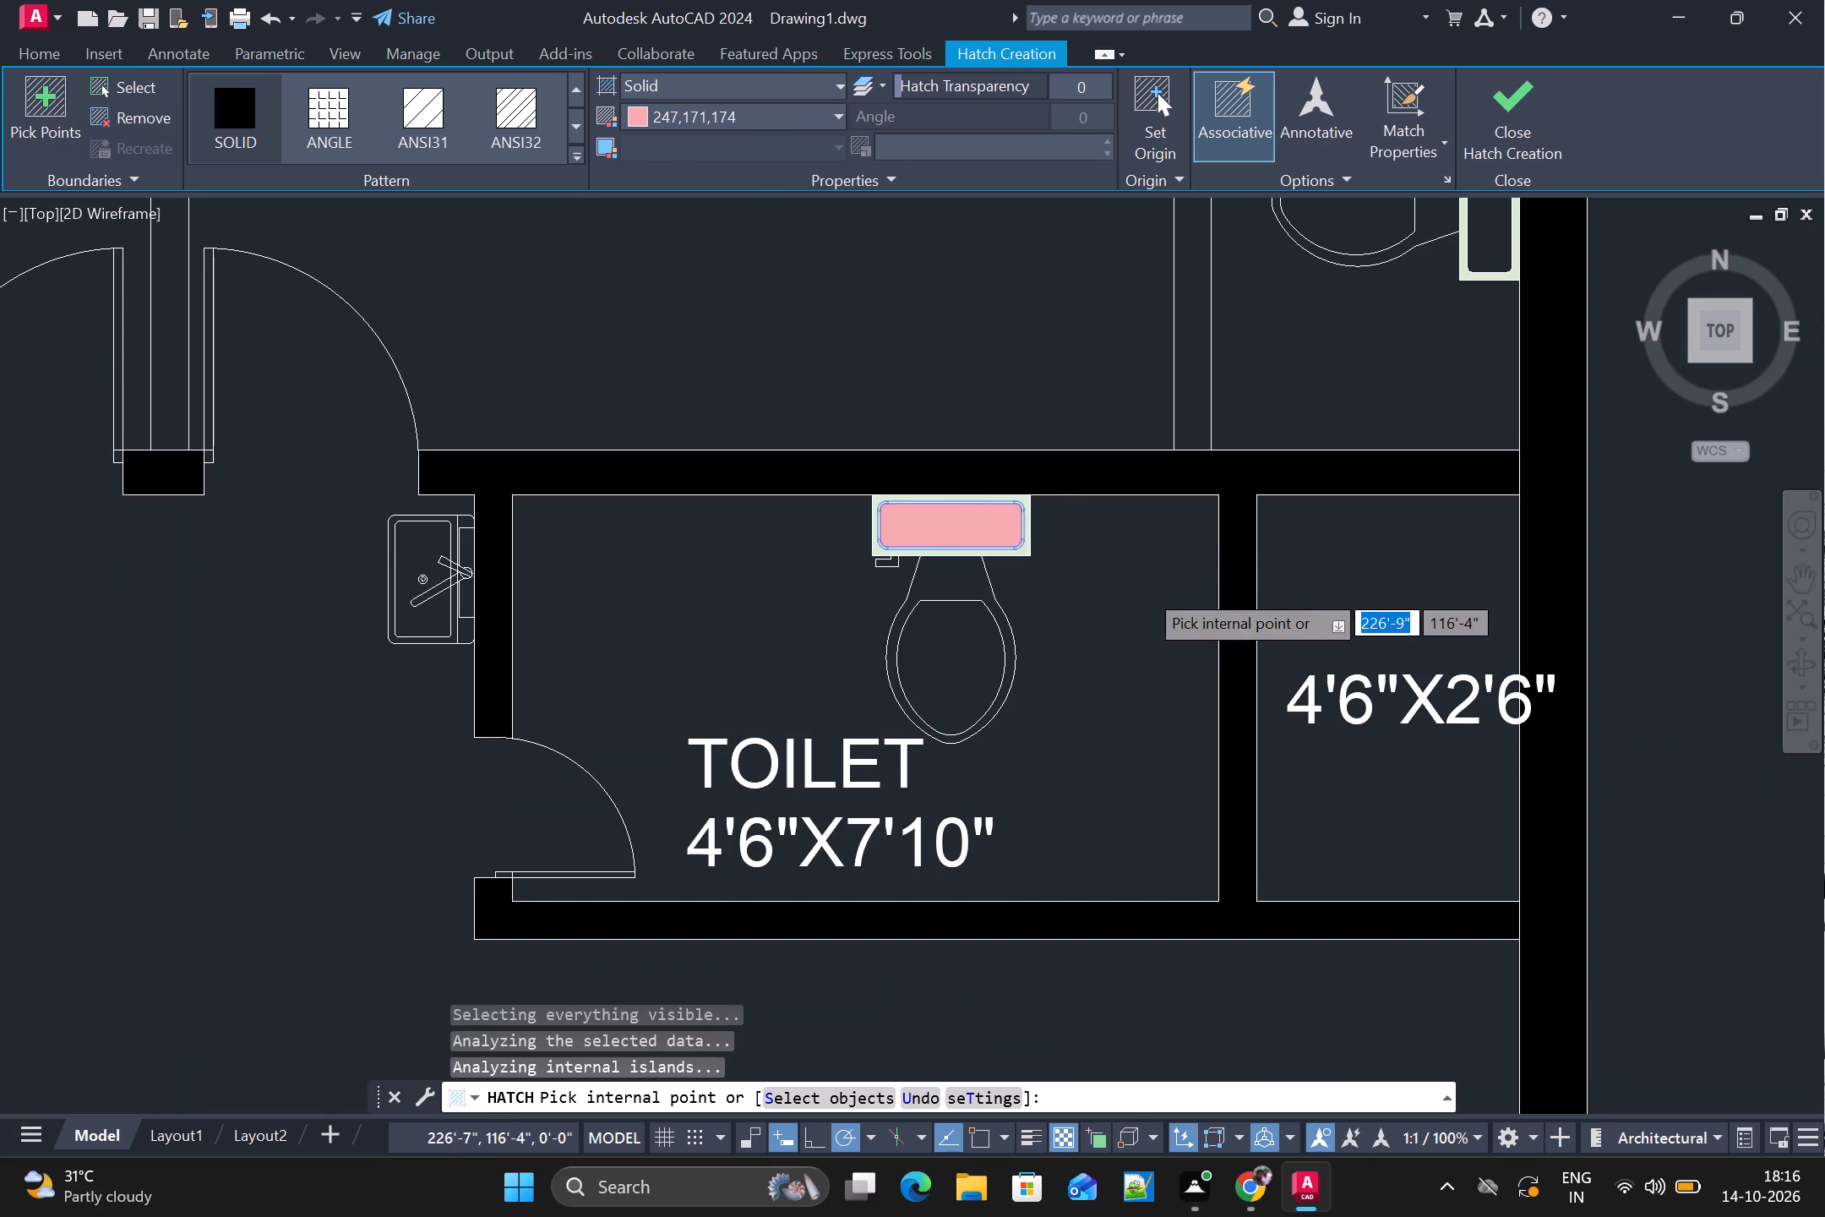
scroll(1294, 425, "up", 2)
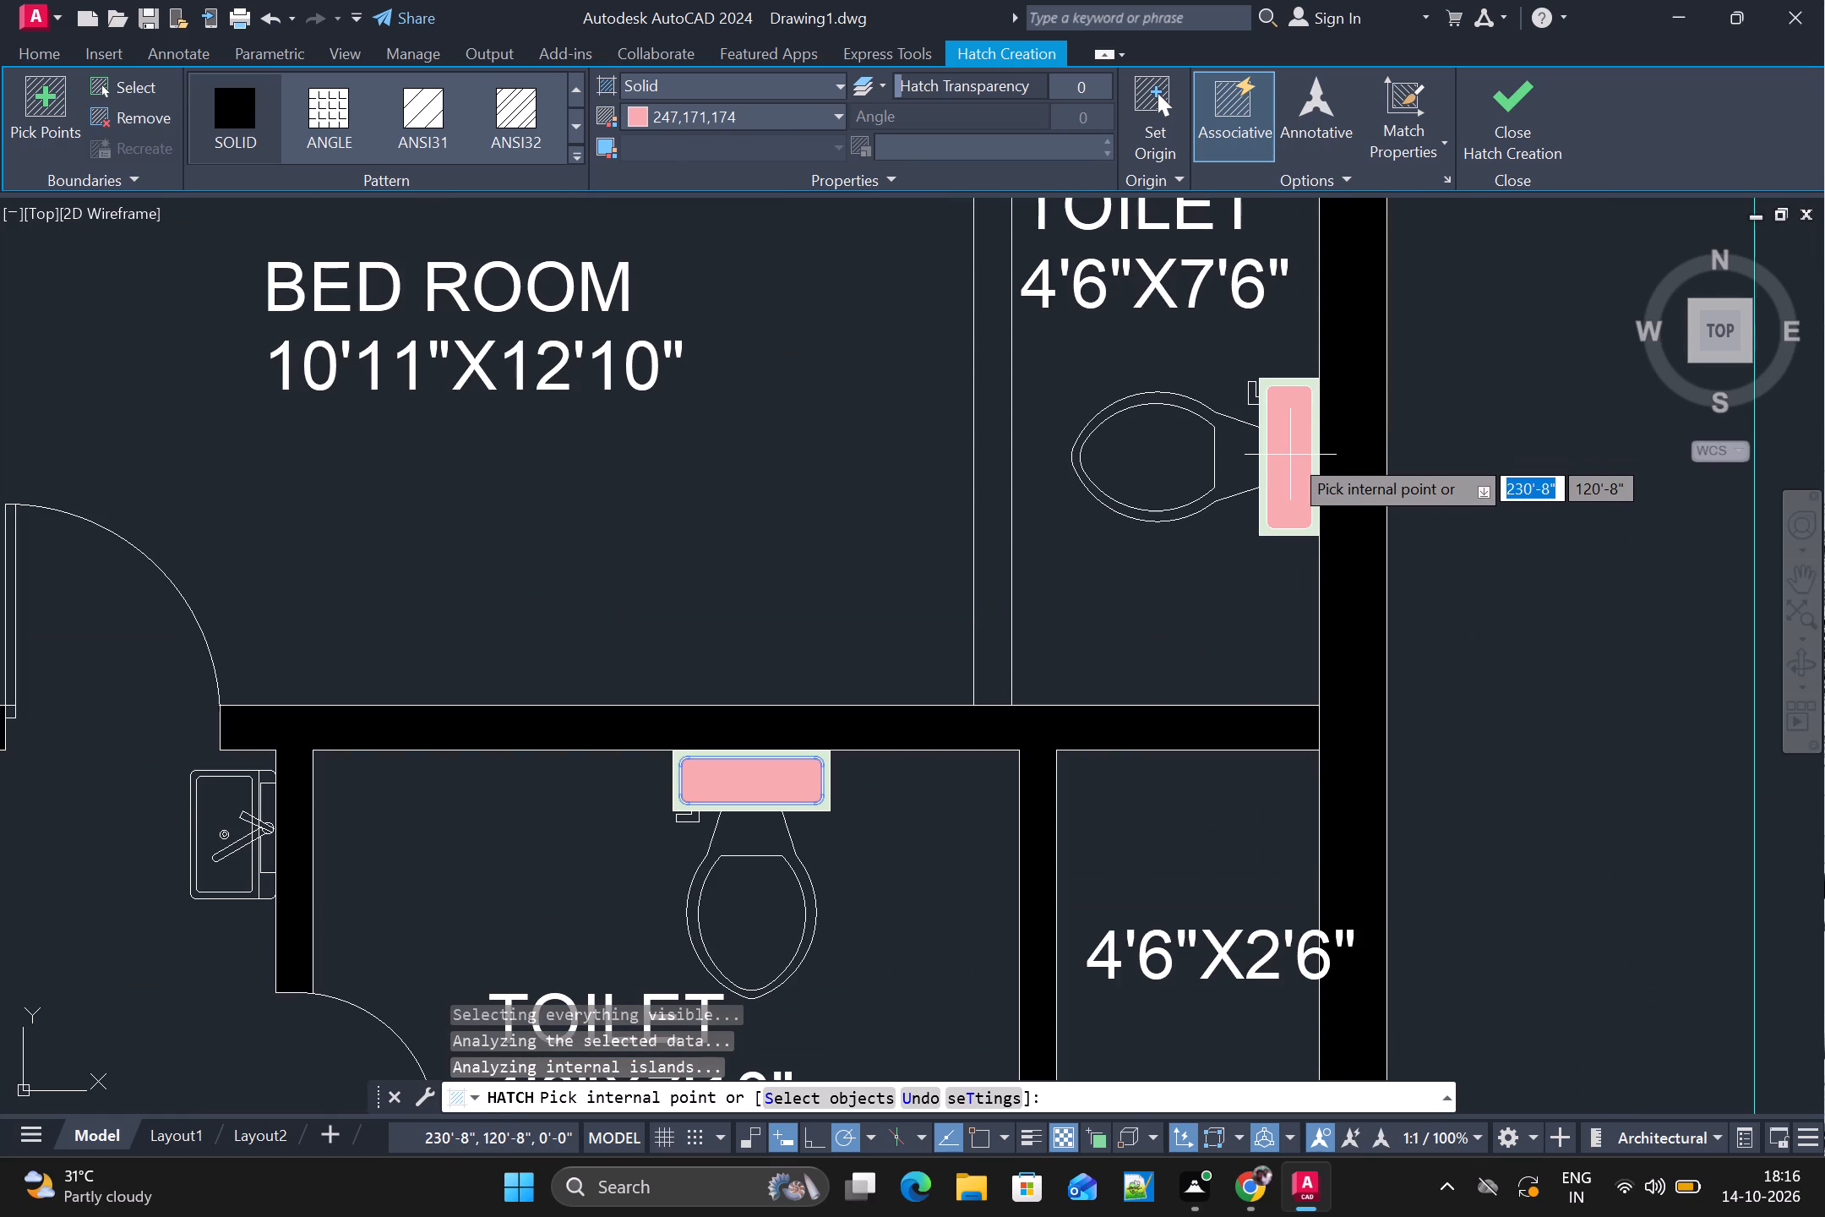
left_click(1290, 455)
scroll(1261, 568, "down", 3)
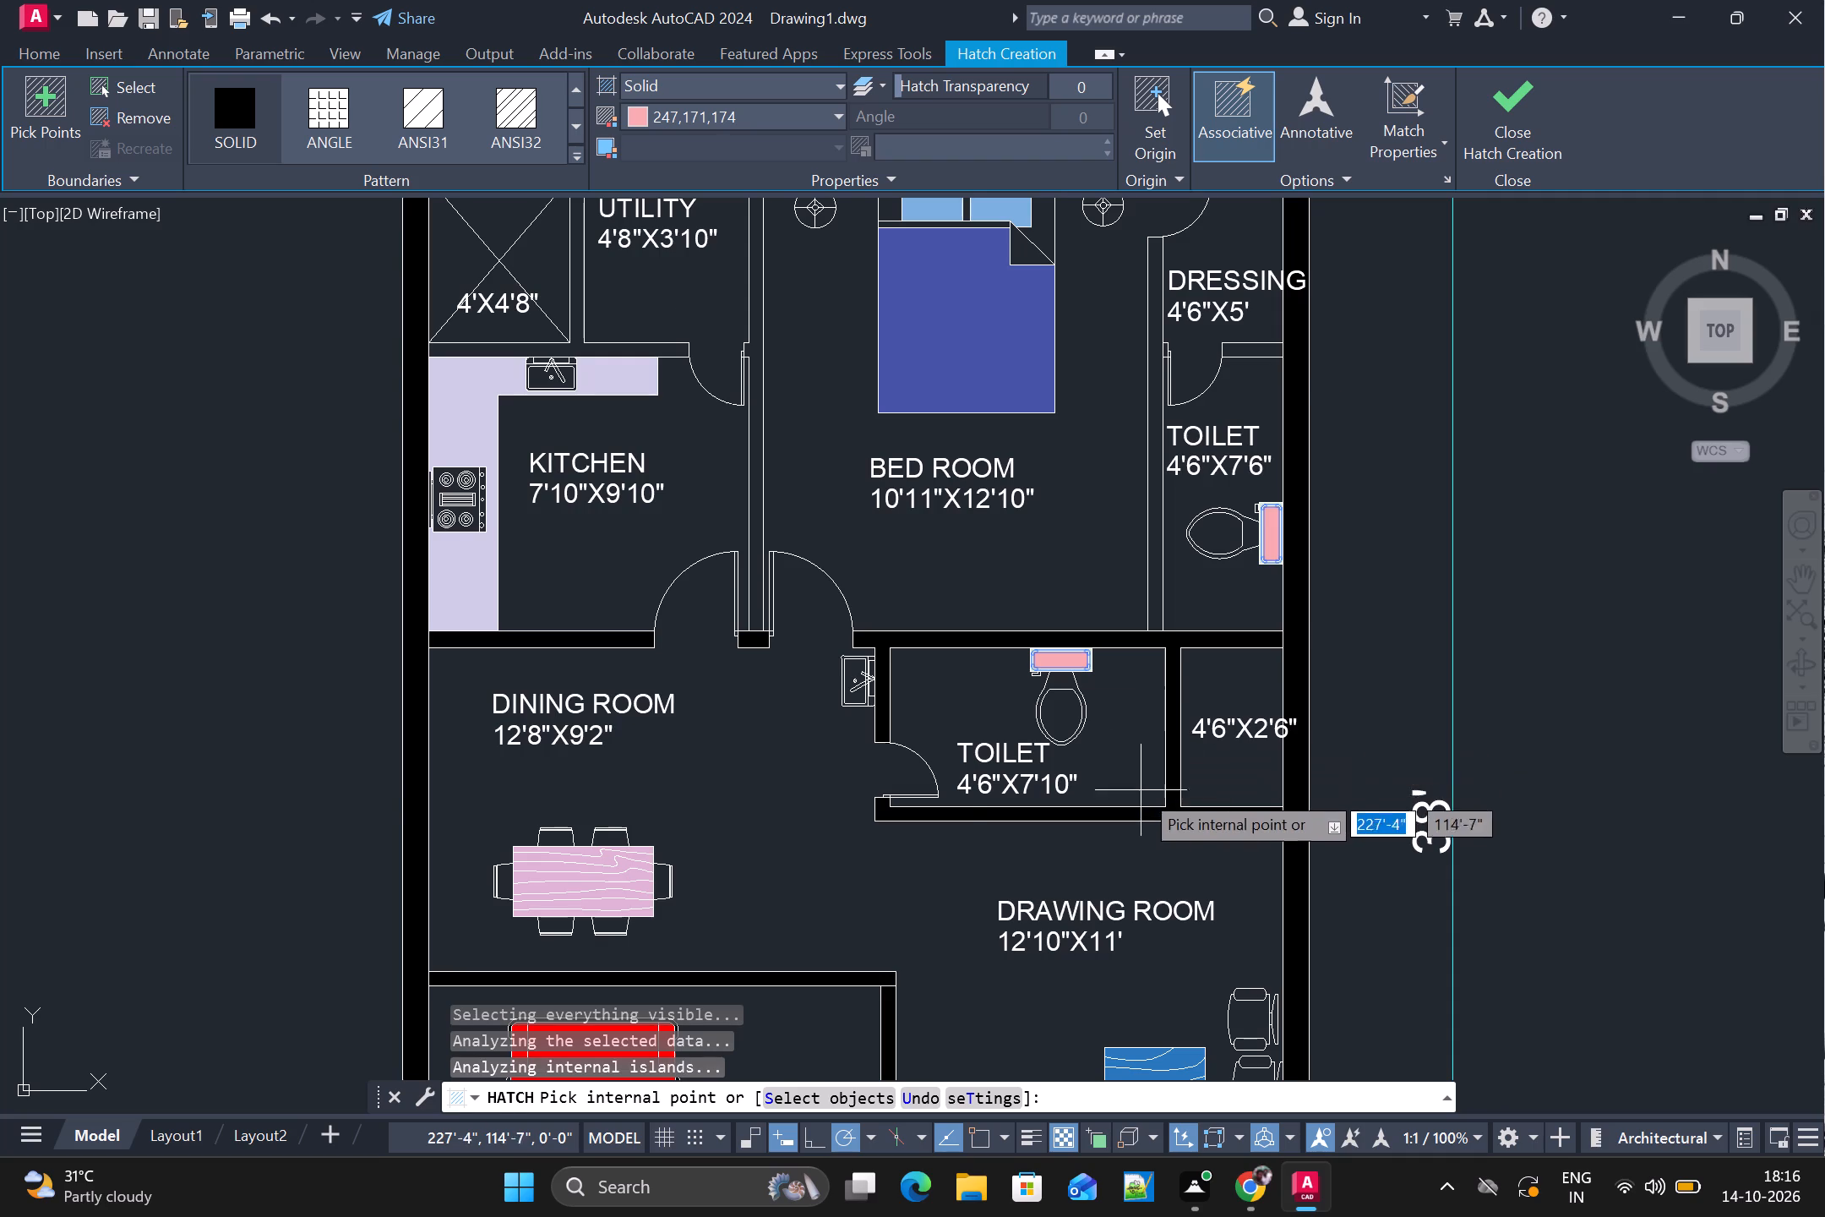
Add the same pink fill to the bedroom bed's area around the pillows and to the folded sheet corner.
scroll(1141, 793, "down", 1)
middle_click_drag(1114, 803, 1045, 767)
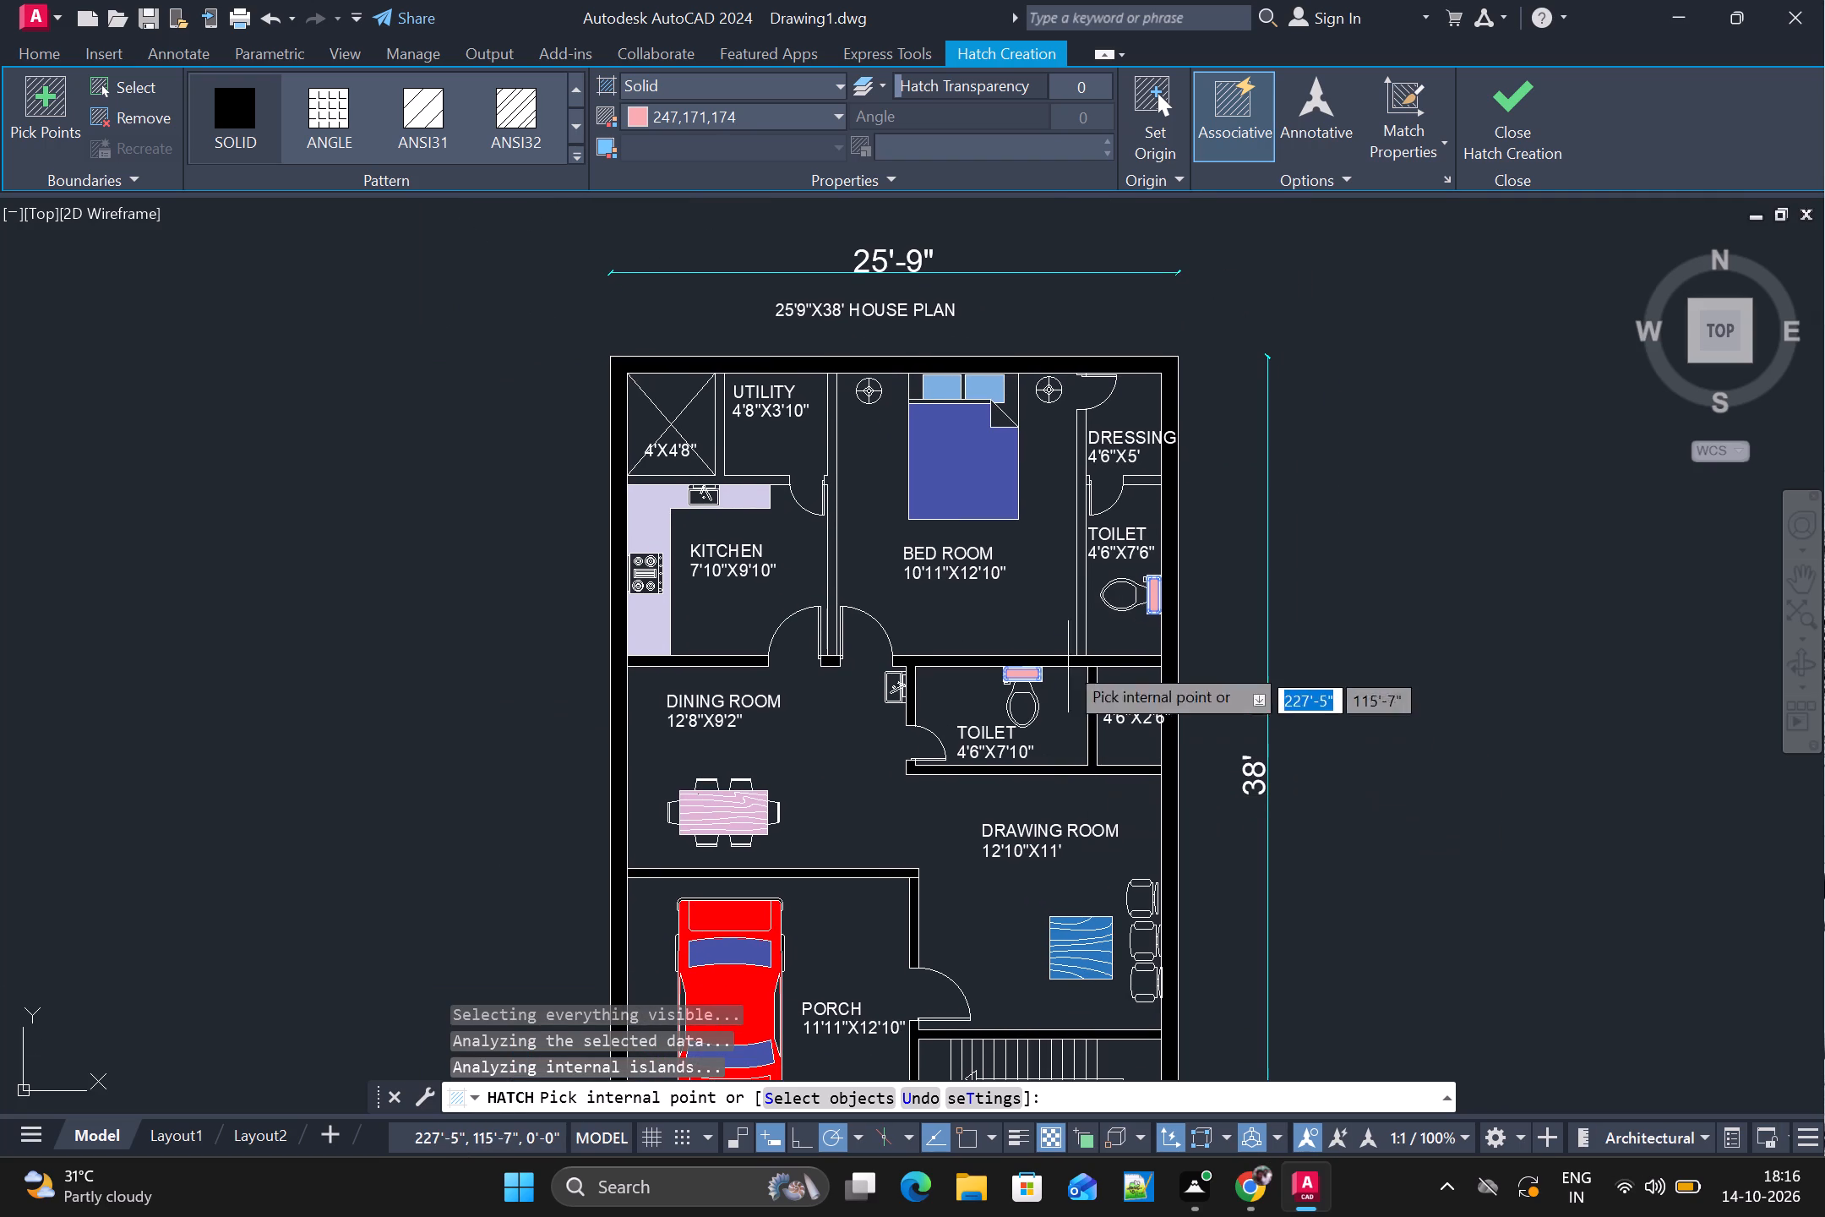
scroll(997, 378, "up", 1)
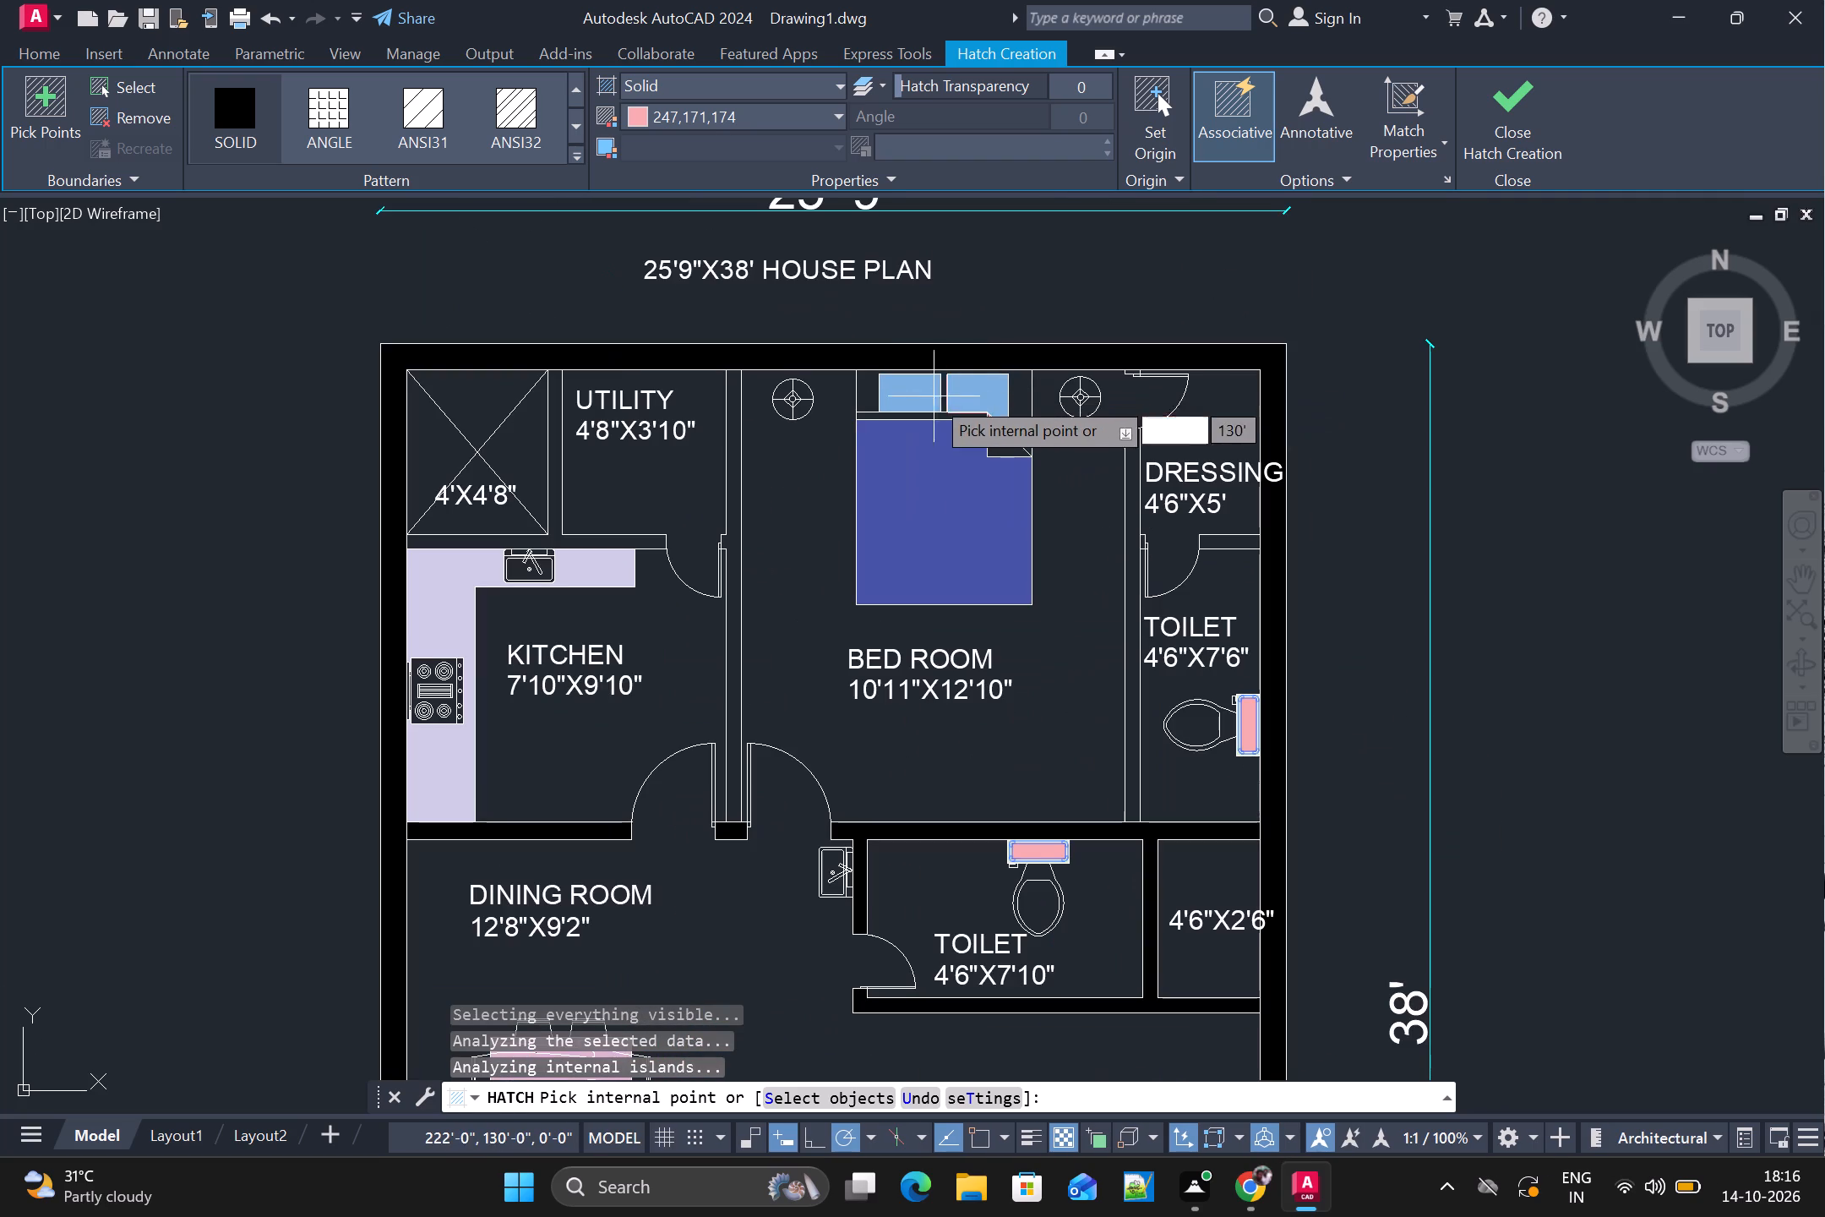
scroll(863, 390, "up", 2)
left_click(869, 387)
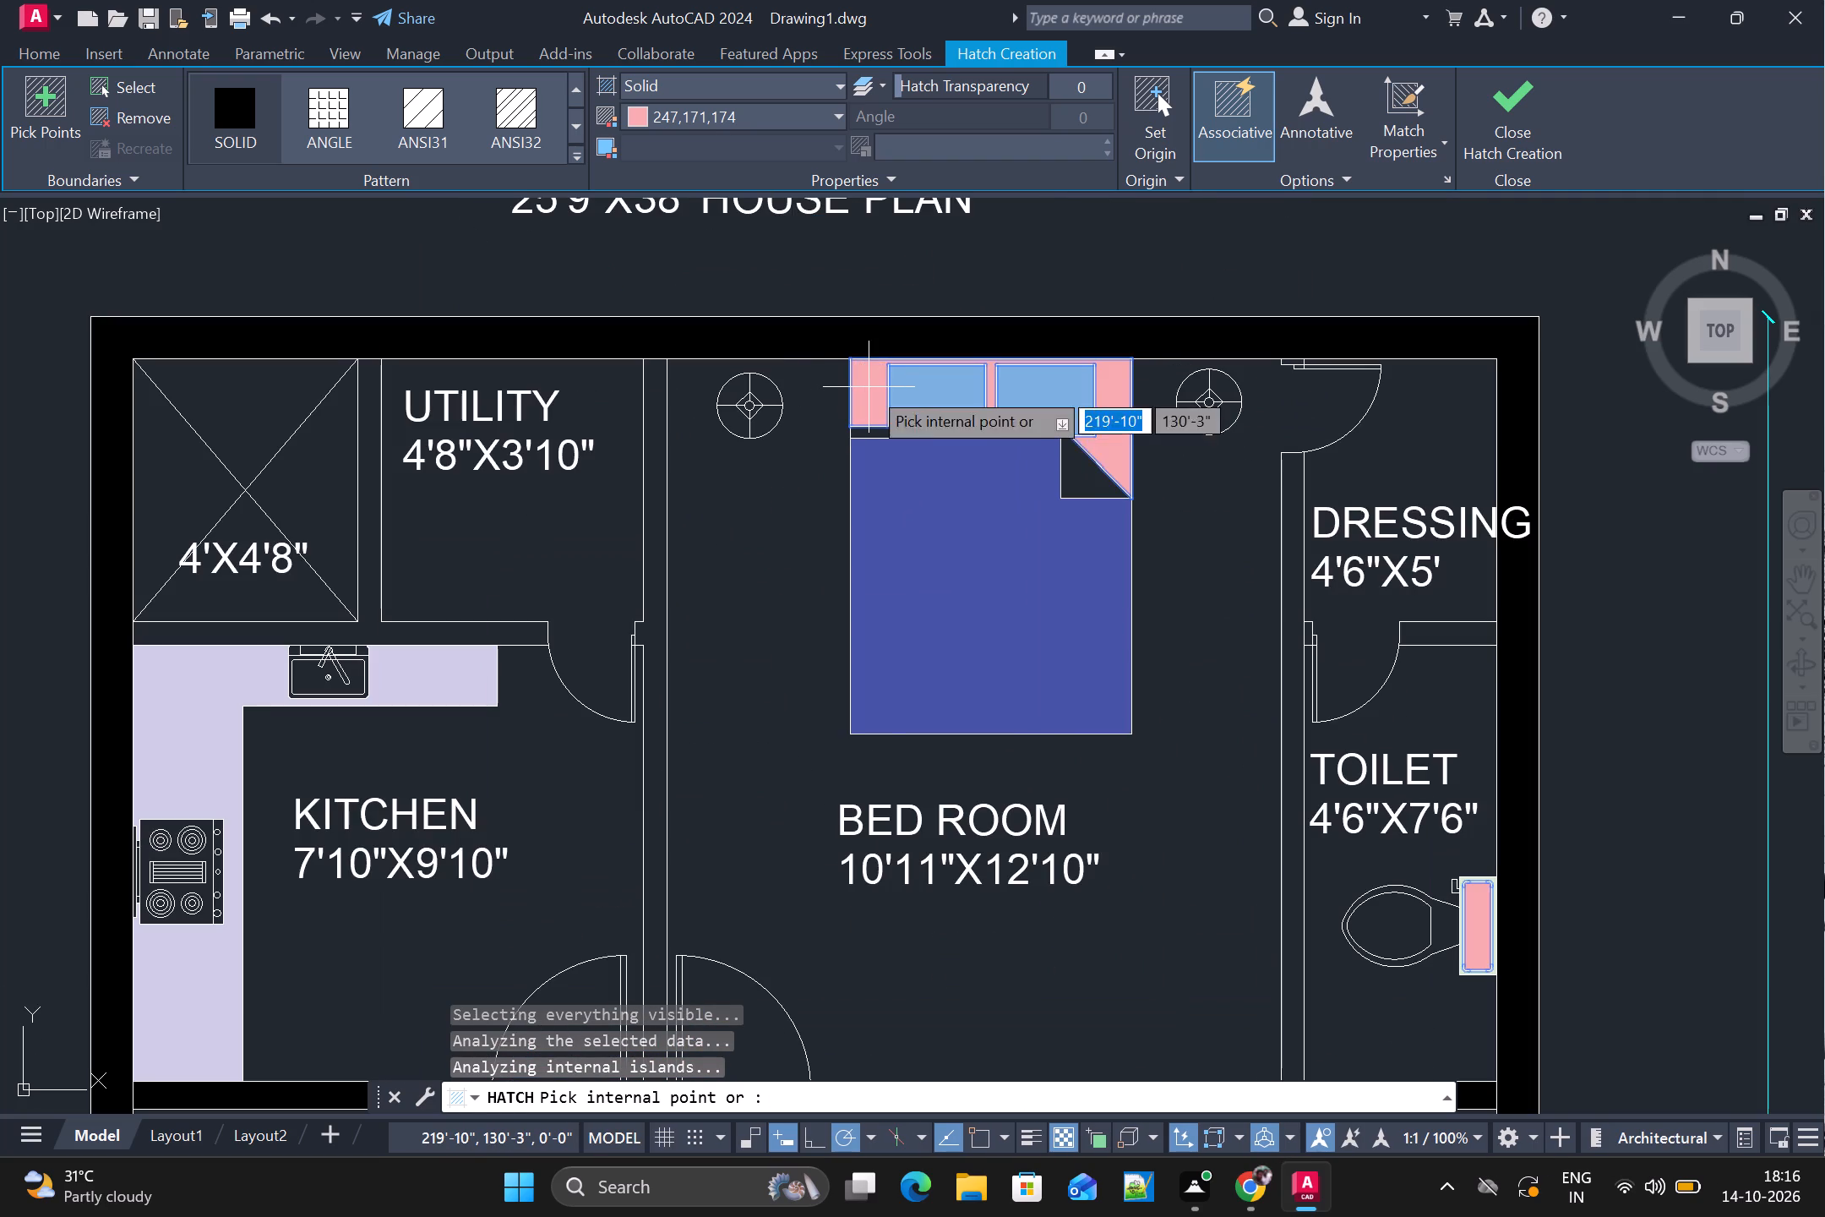
left_click(1095, 479)
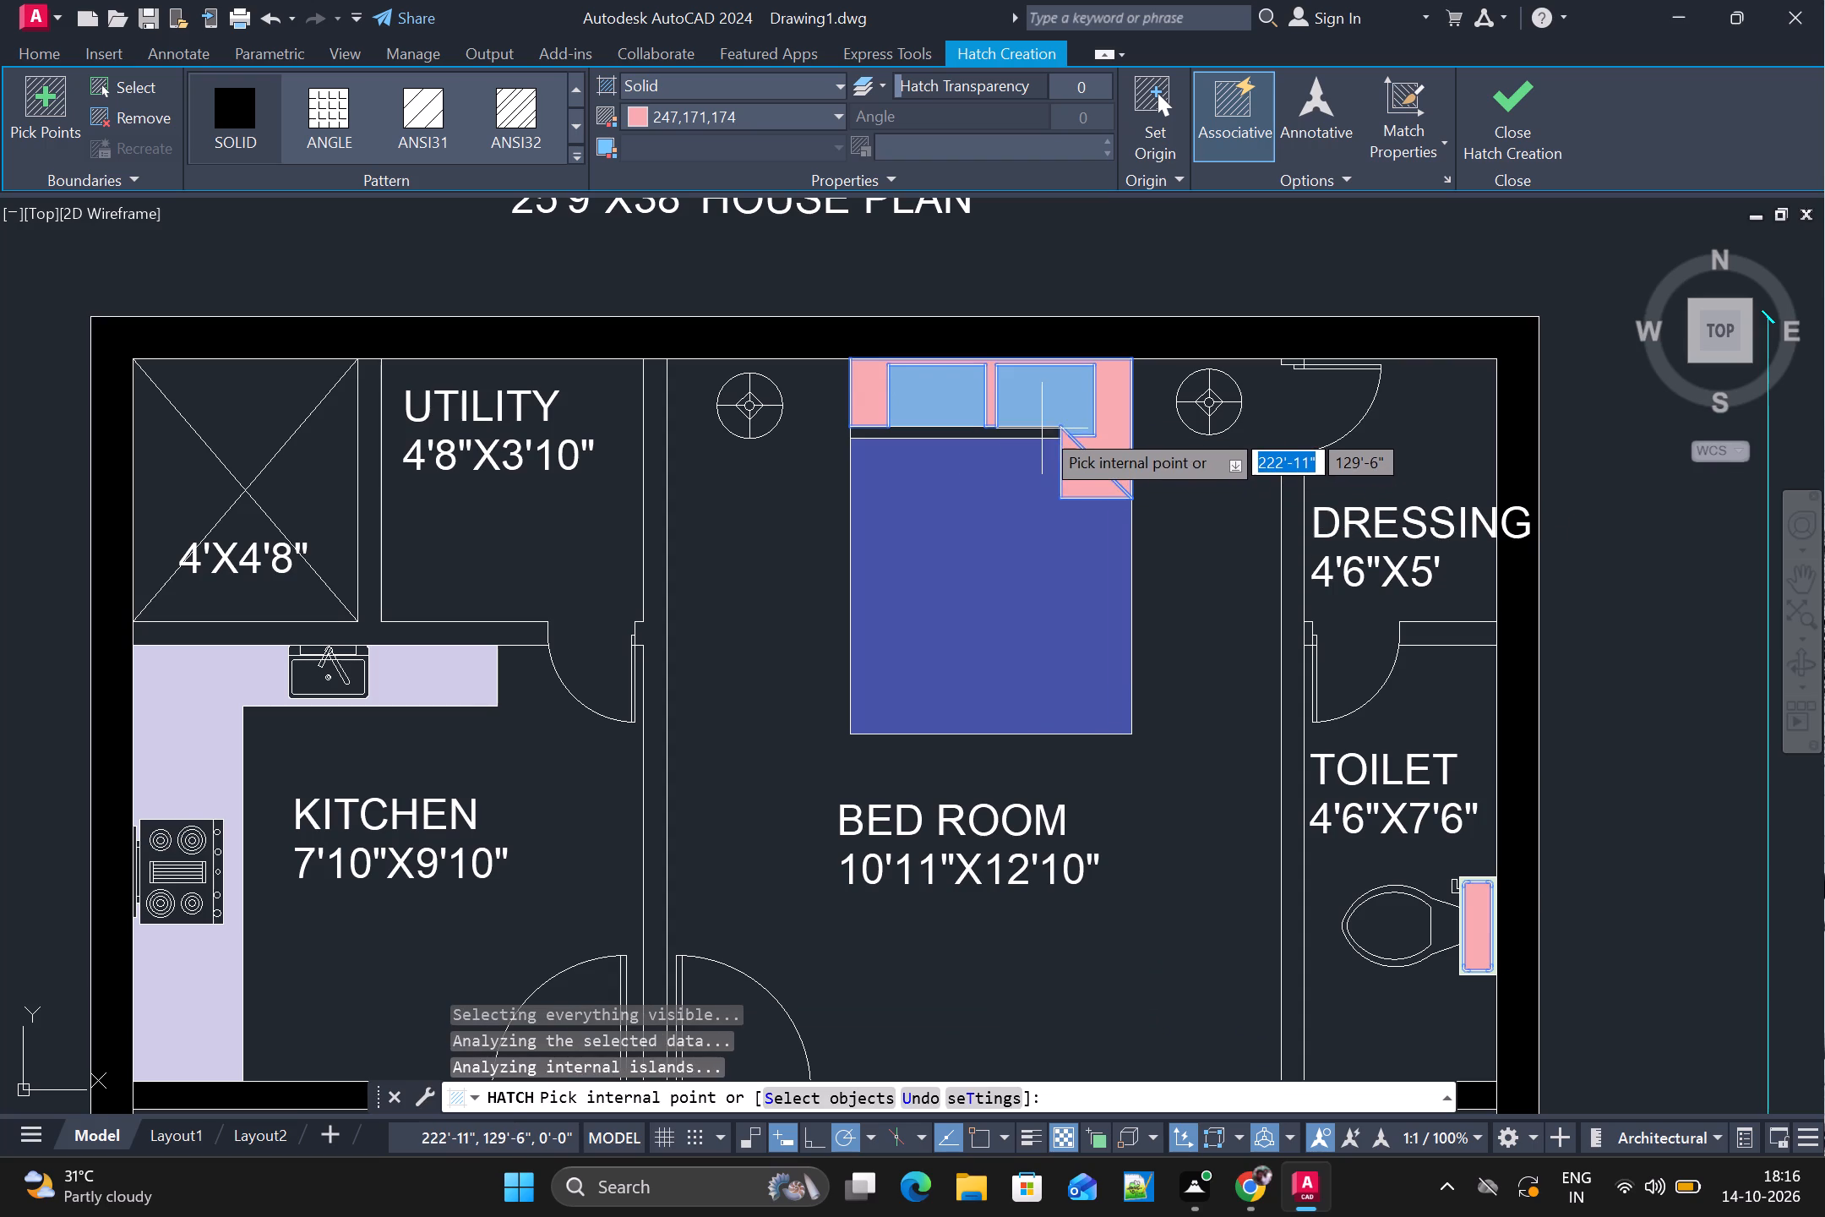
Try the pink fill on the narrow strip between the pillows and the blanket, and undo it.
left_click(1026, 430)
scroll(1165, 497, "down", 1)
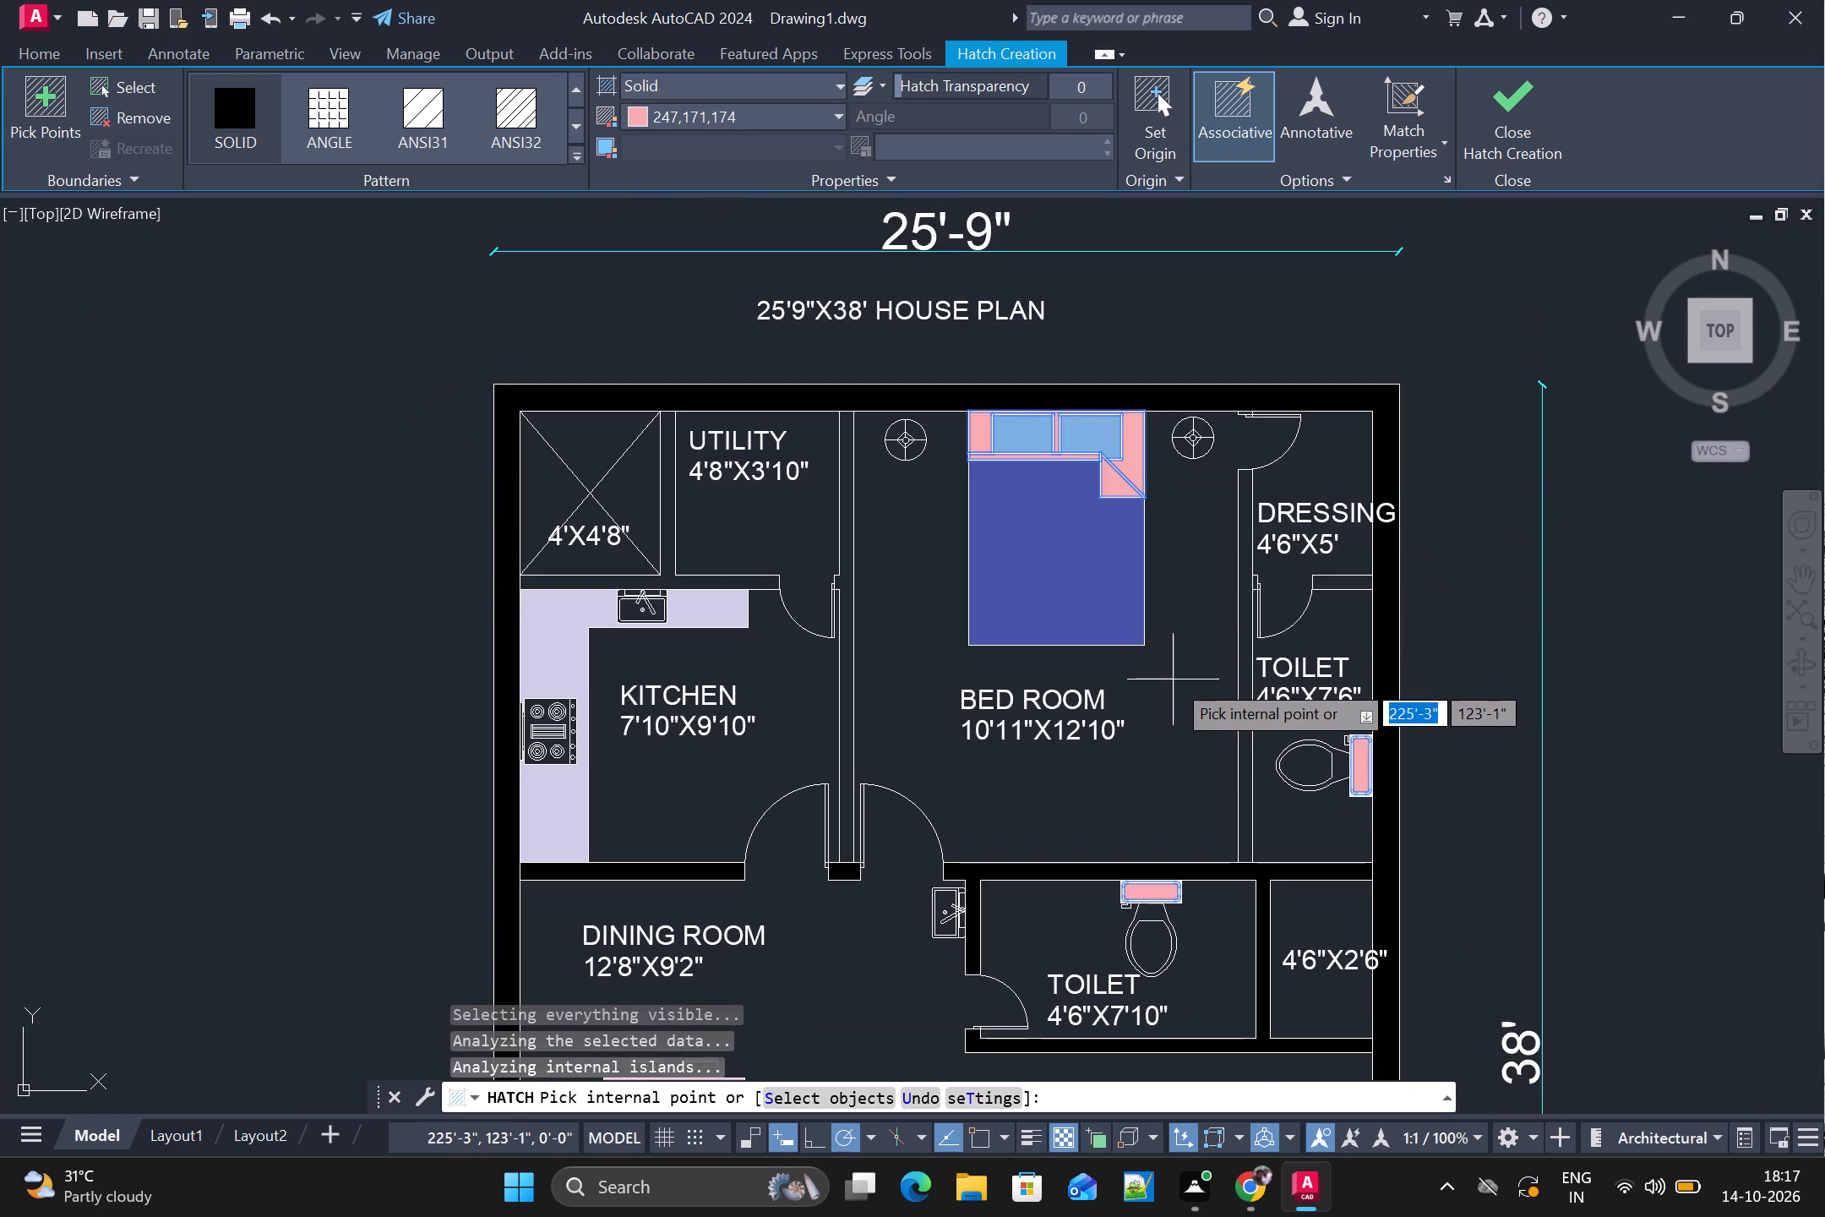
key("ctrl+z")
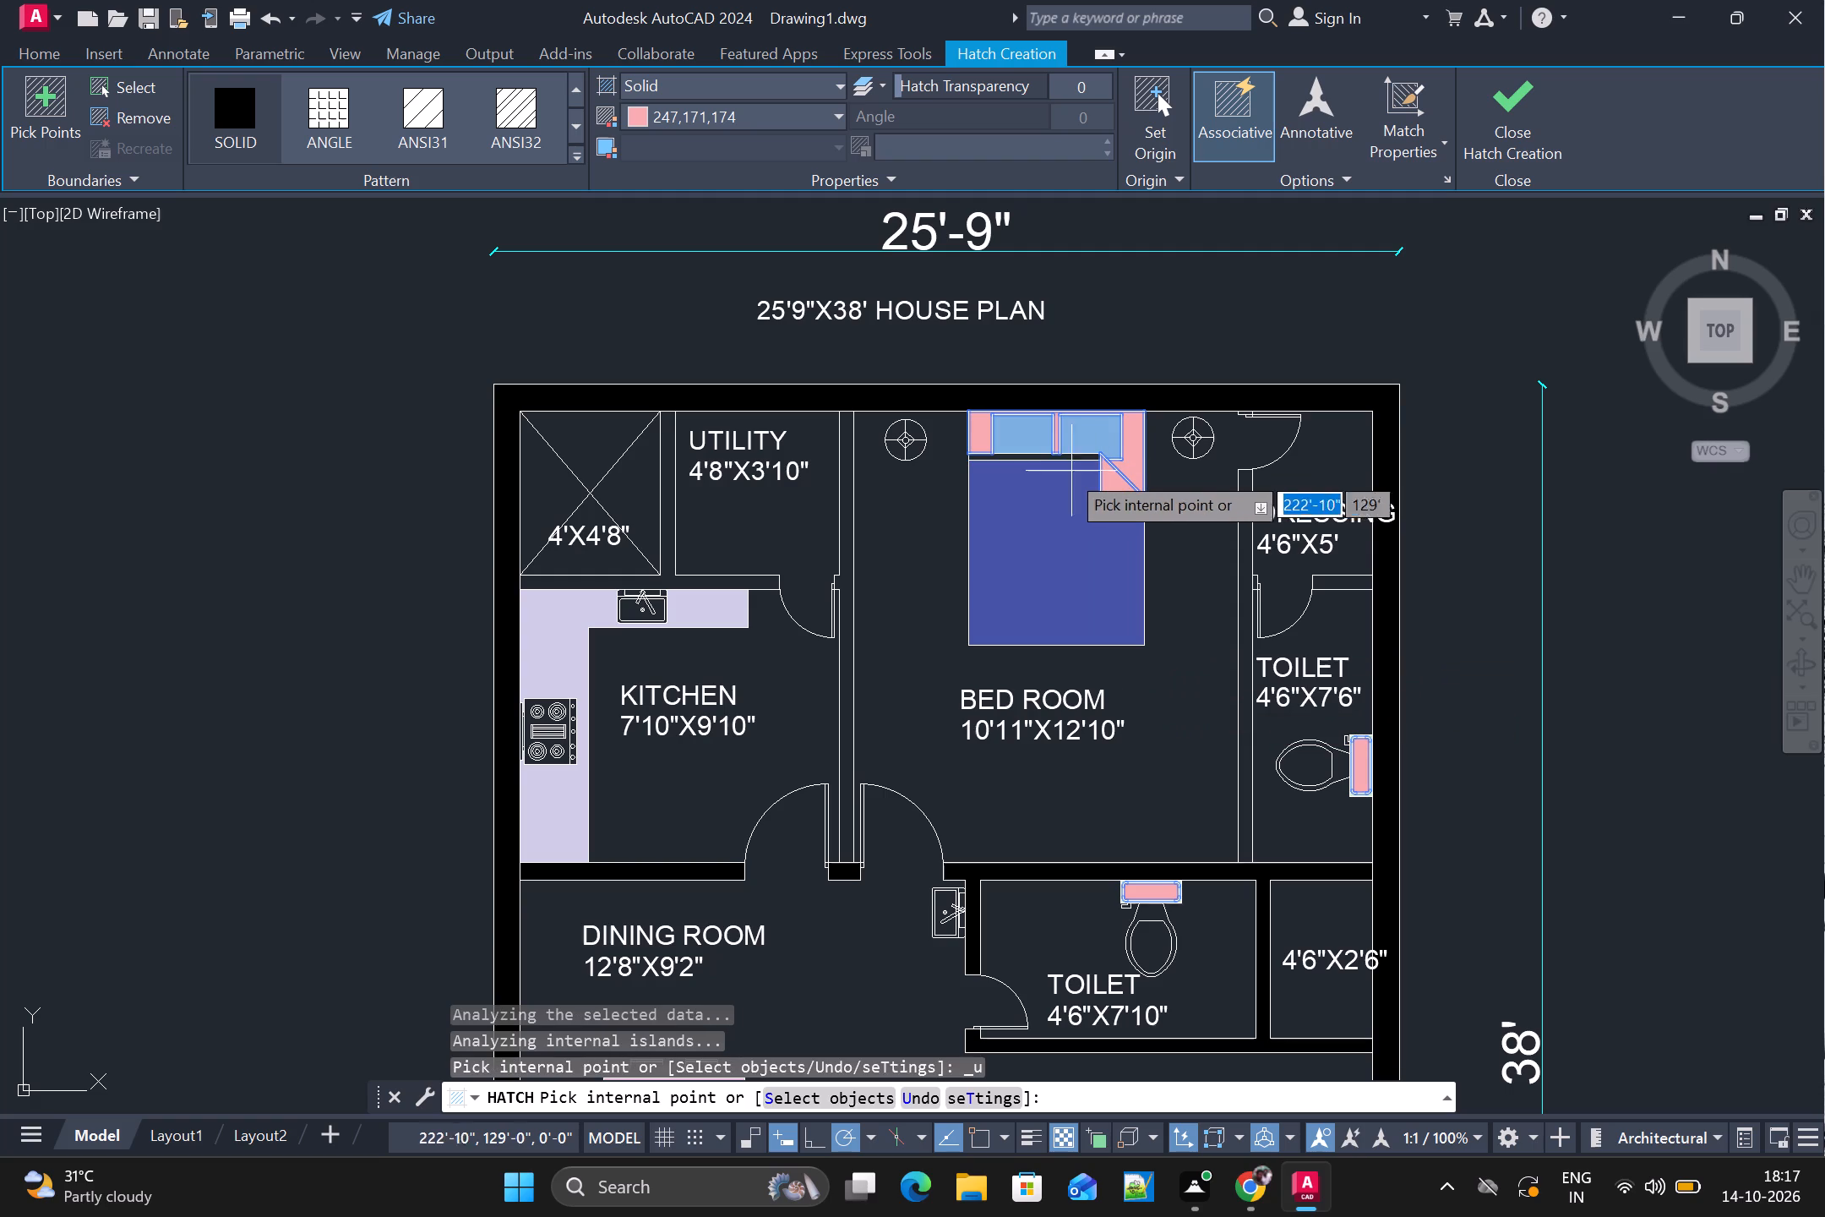
Finish the pink hatch, keeping the cistern and bed fills.
scroll(1172, 504, "up", 1)
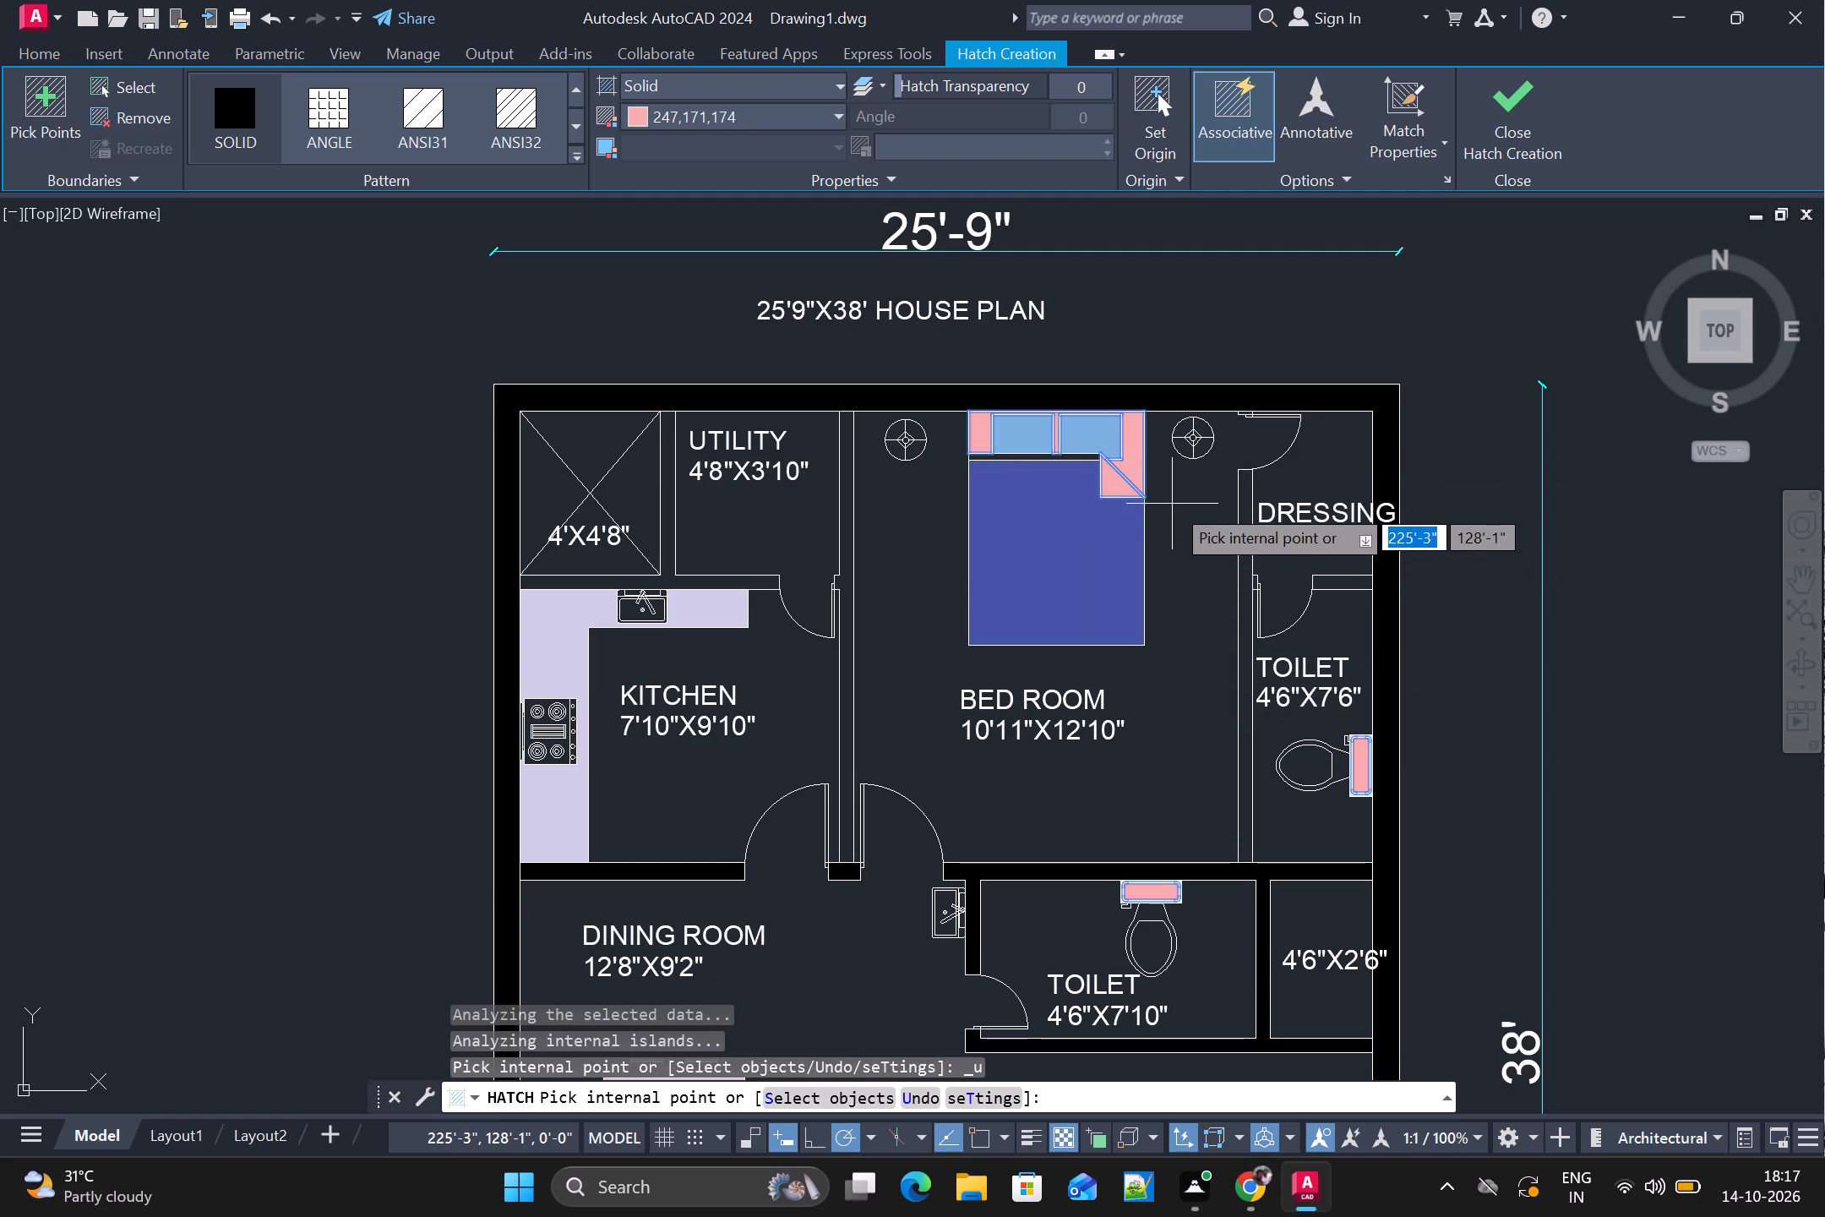
scroll(1172, 505, "down", 1)
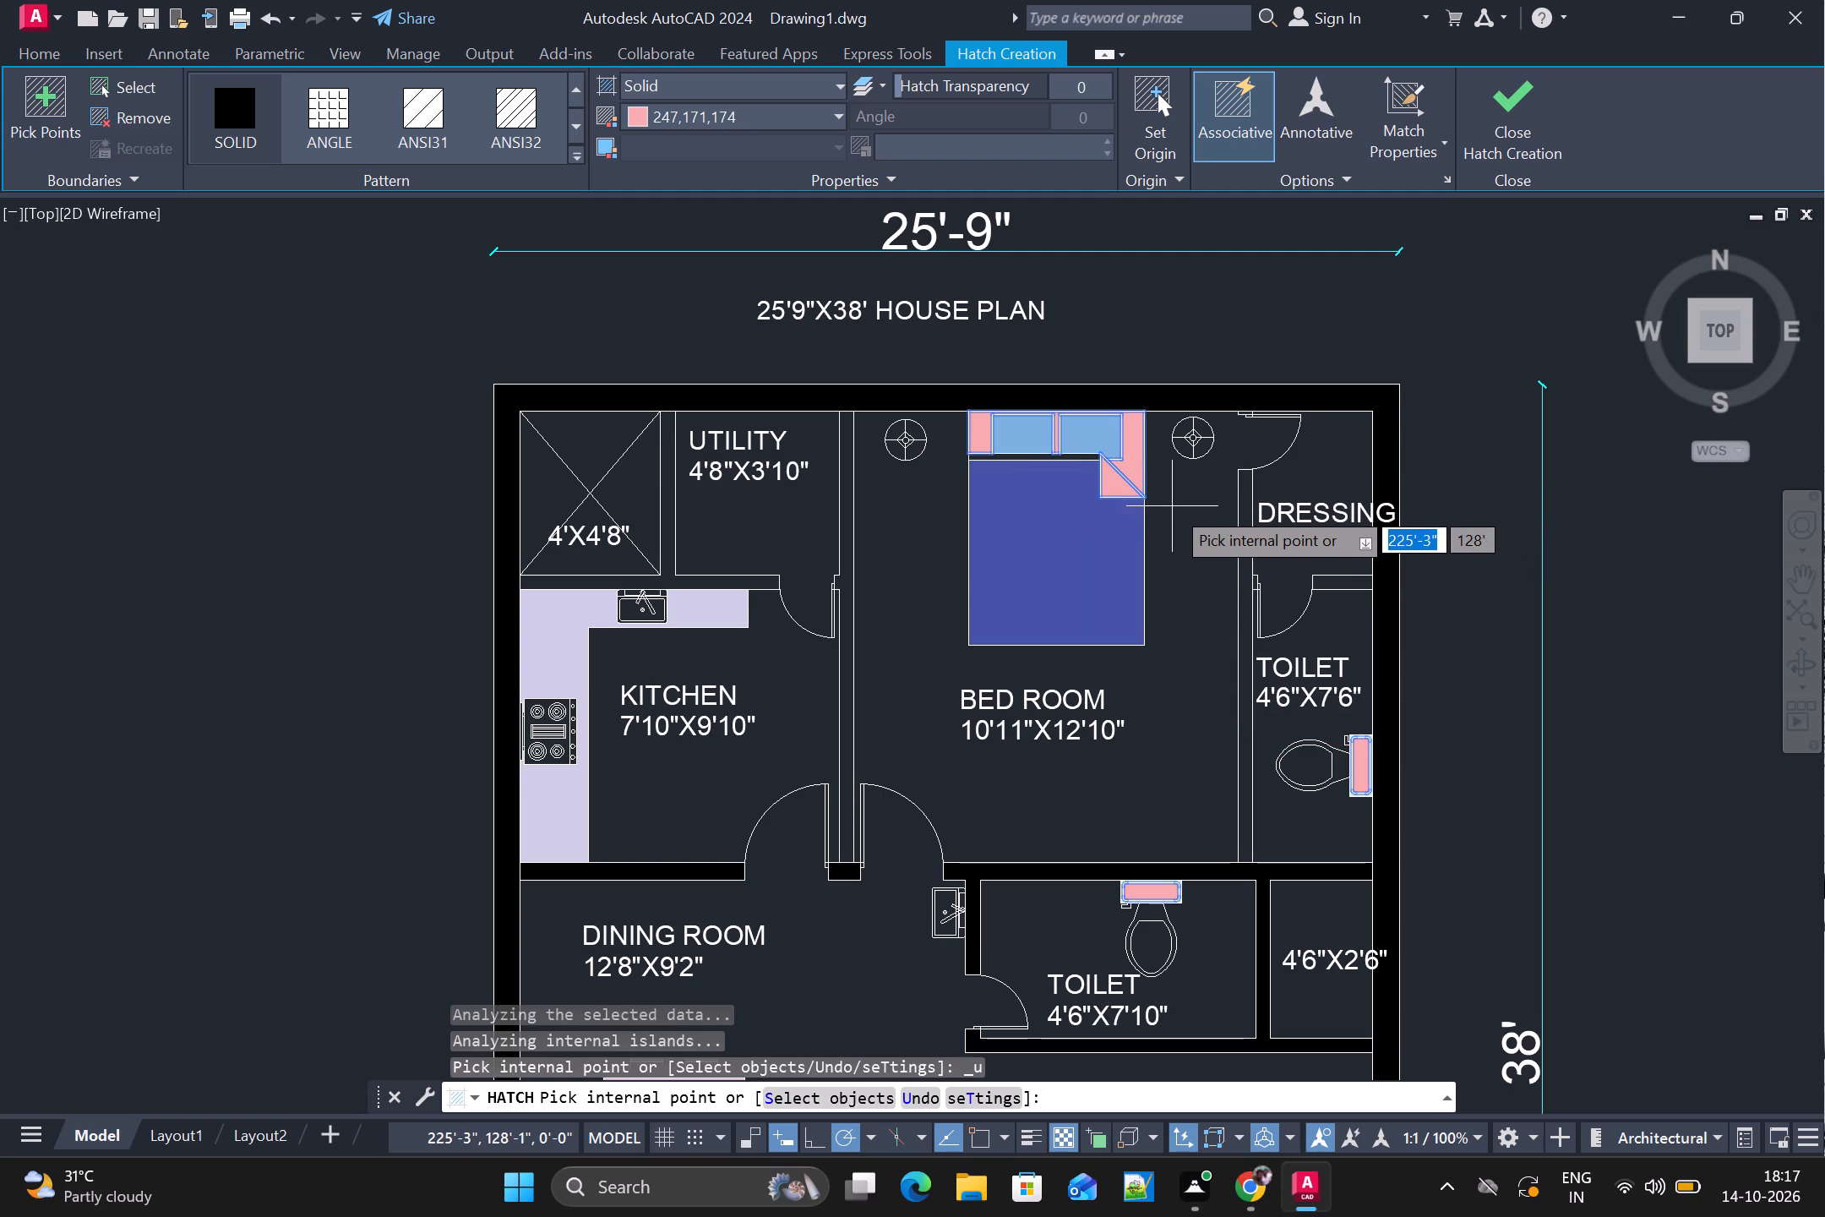
scroll(1261, 571, "down", 1)
scroll(1281, 644, "down", 1)
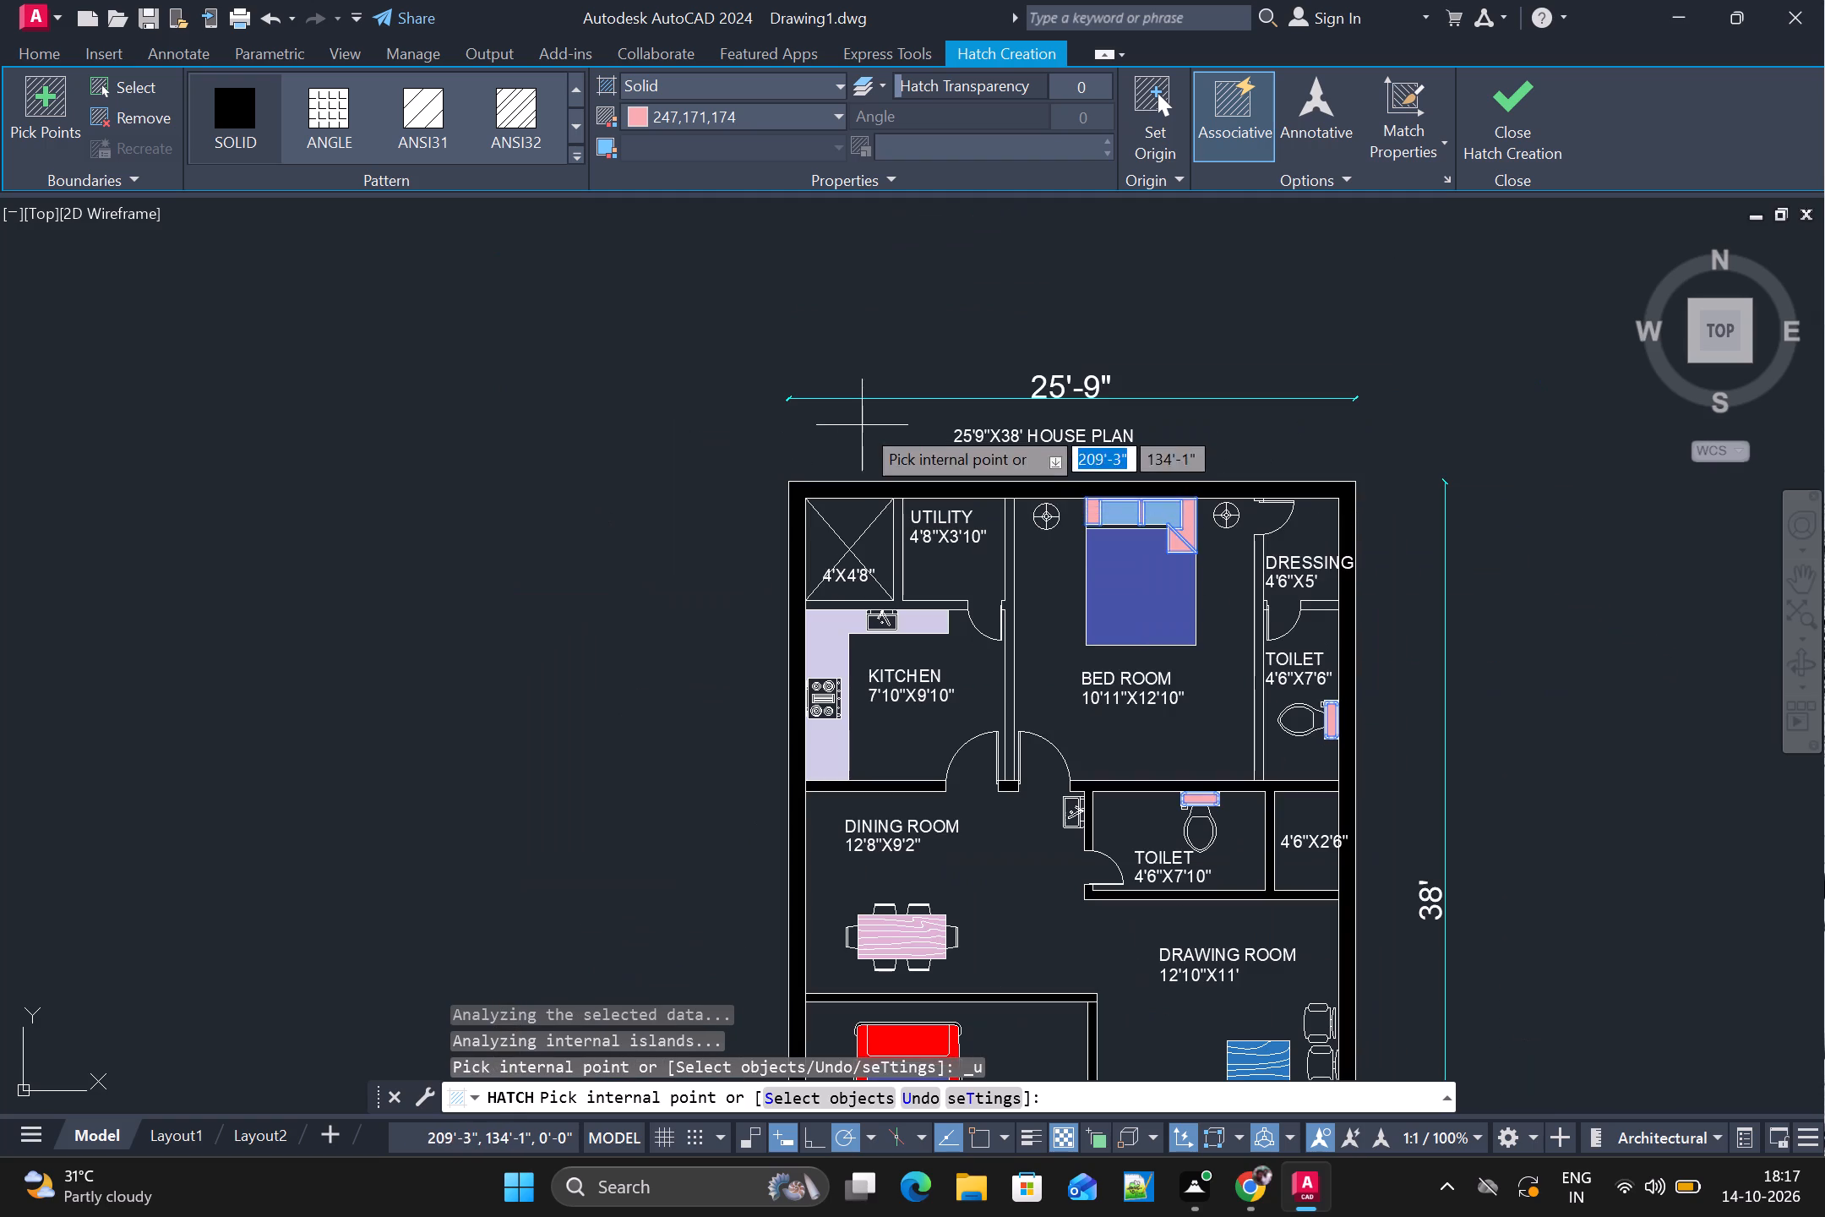
middle_click_drag(1124, 532, 877, 525)
scroll(935, 507, "up", 1)
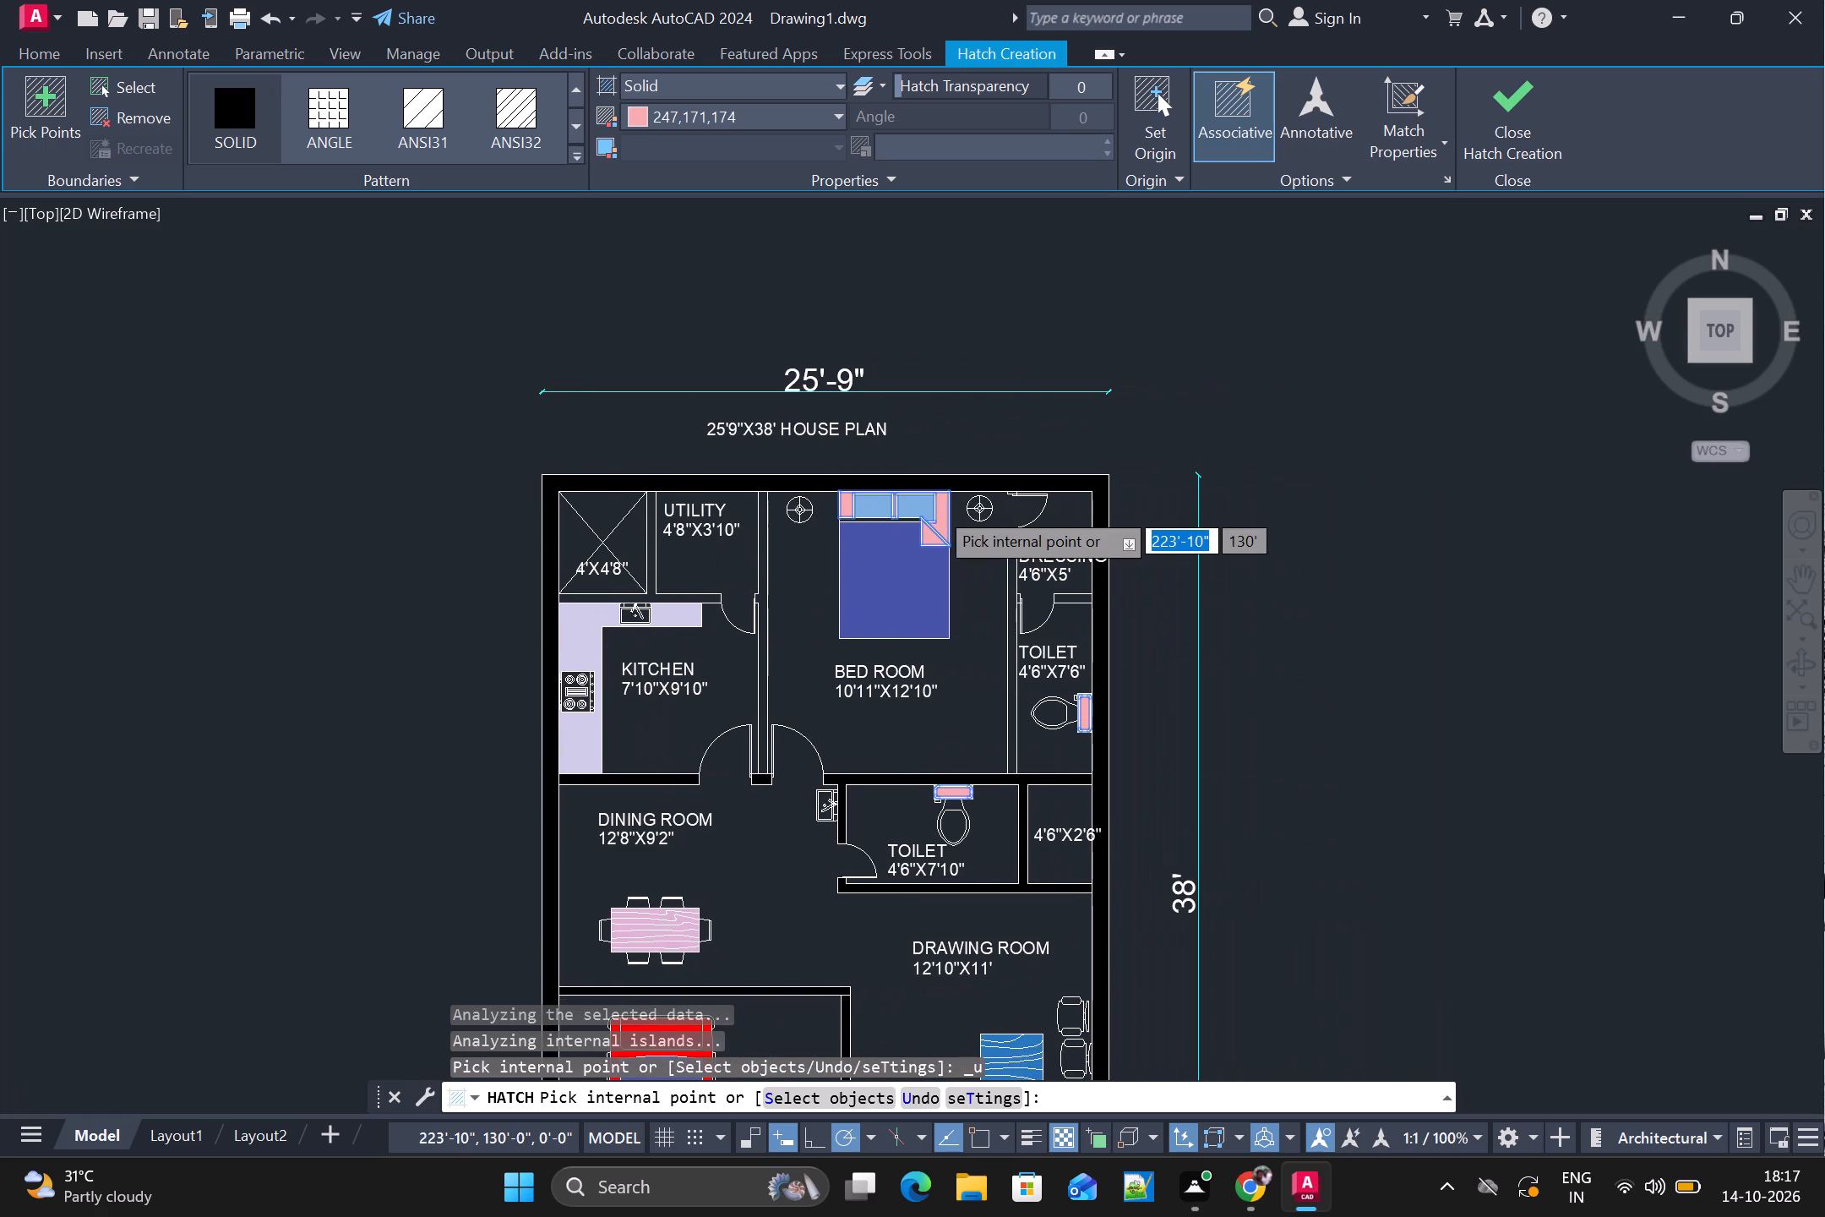
left_click(1507, 109)
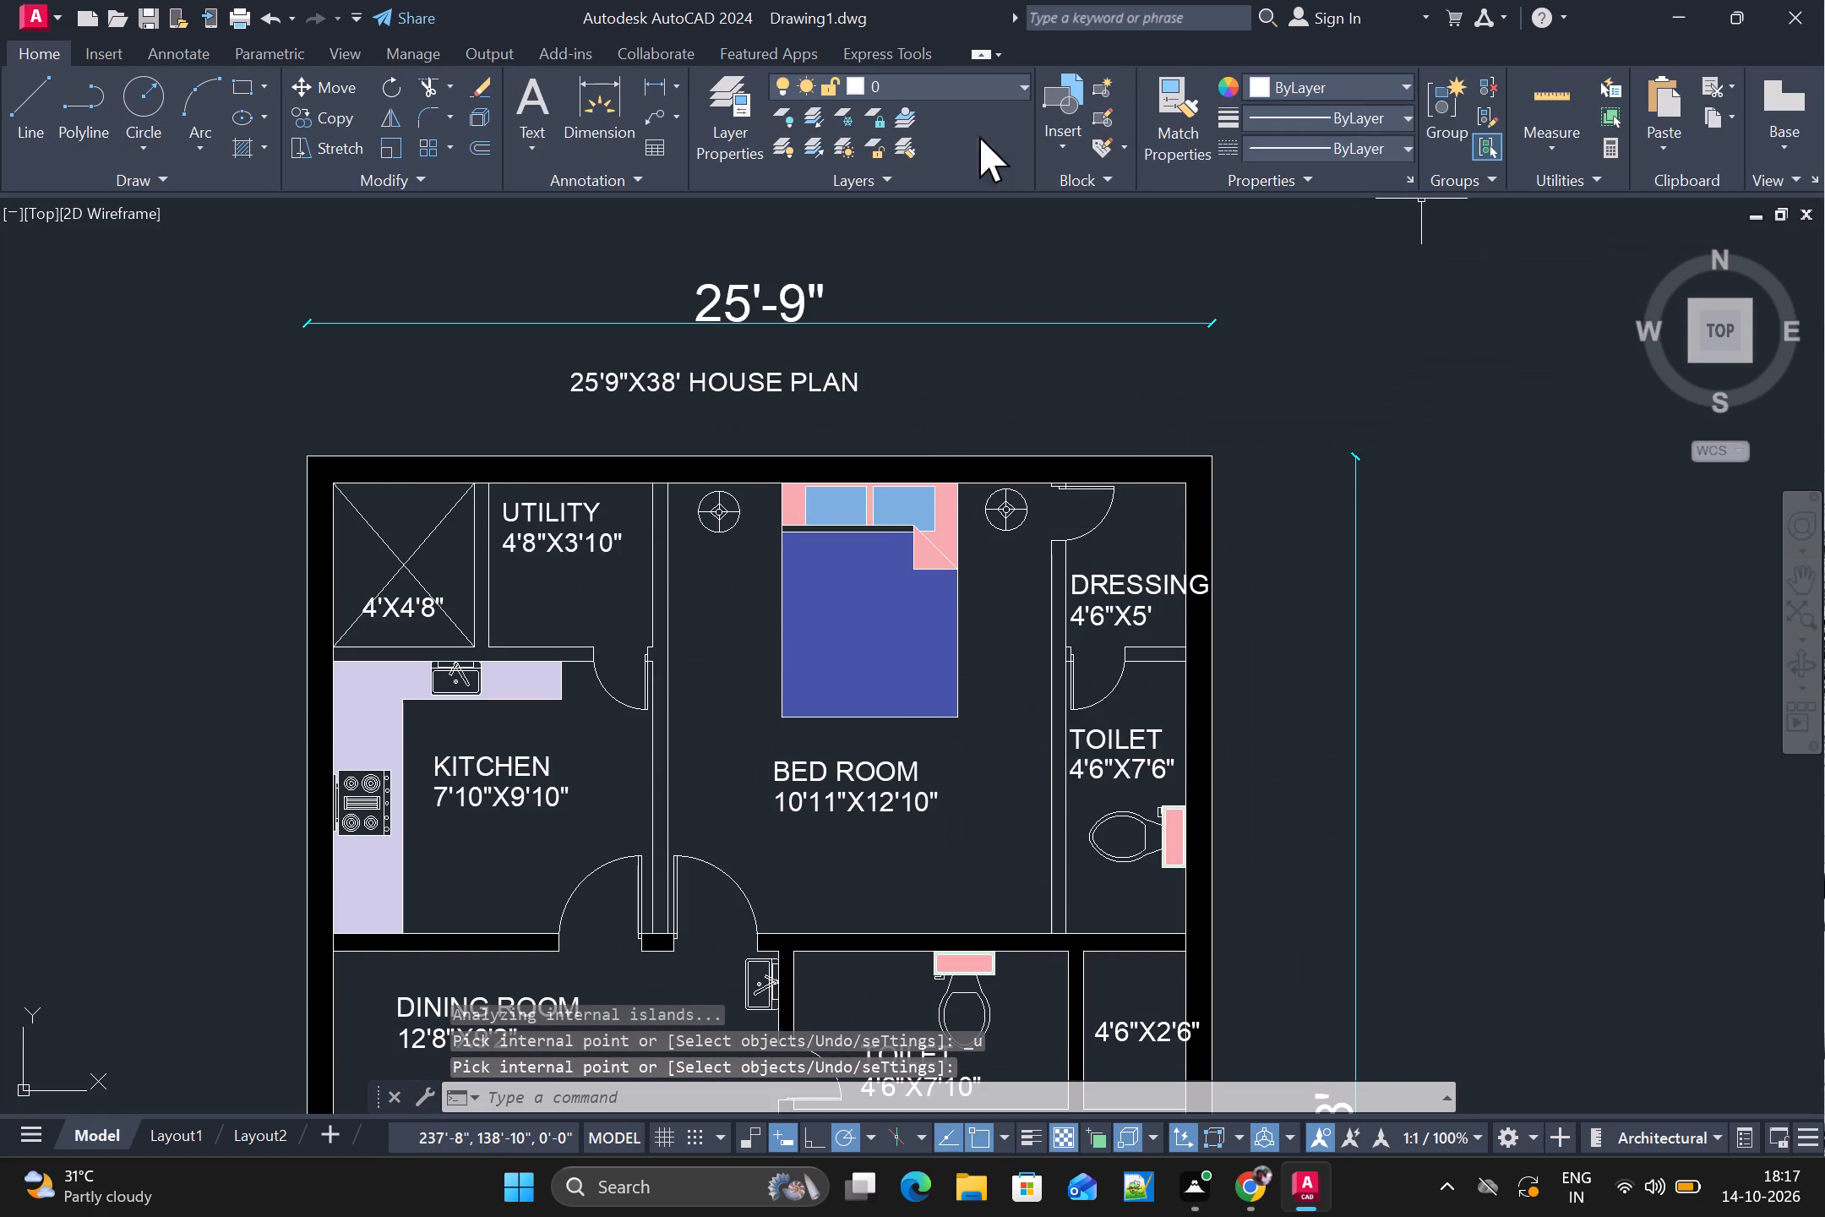
Hatch the four outer segments of both round bedside lamps in the bedroom with a solid cyan fill.
key("h")
key("space")
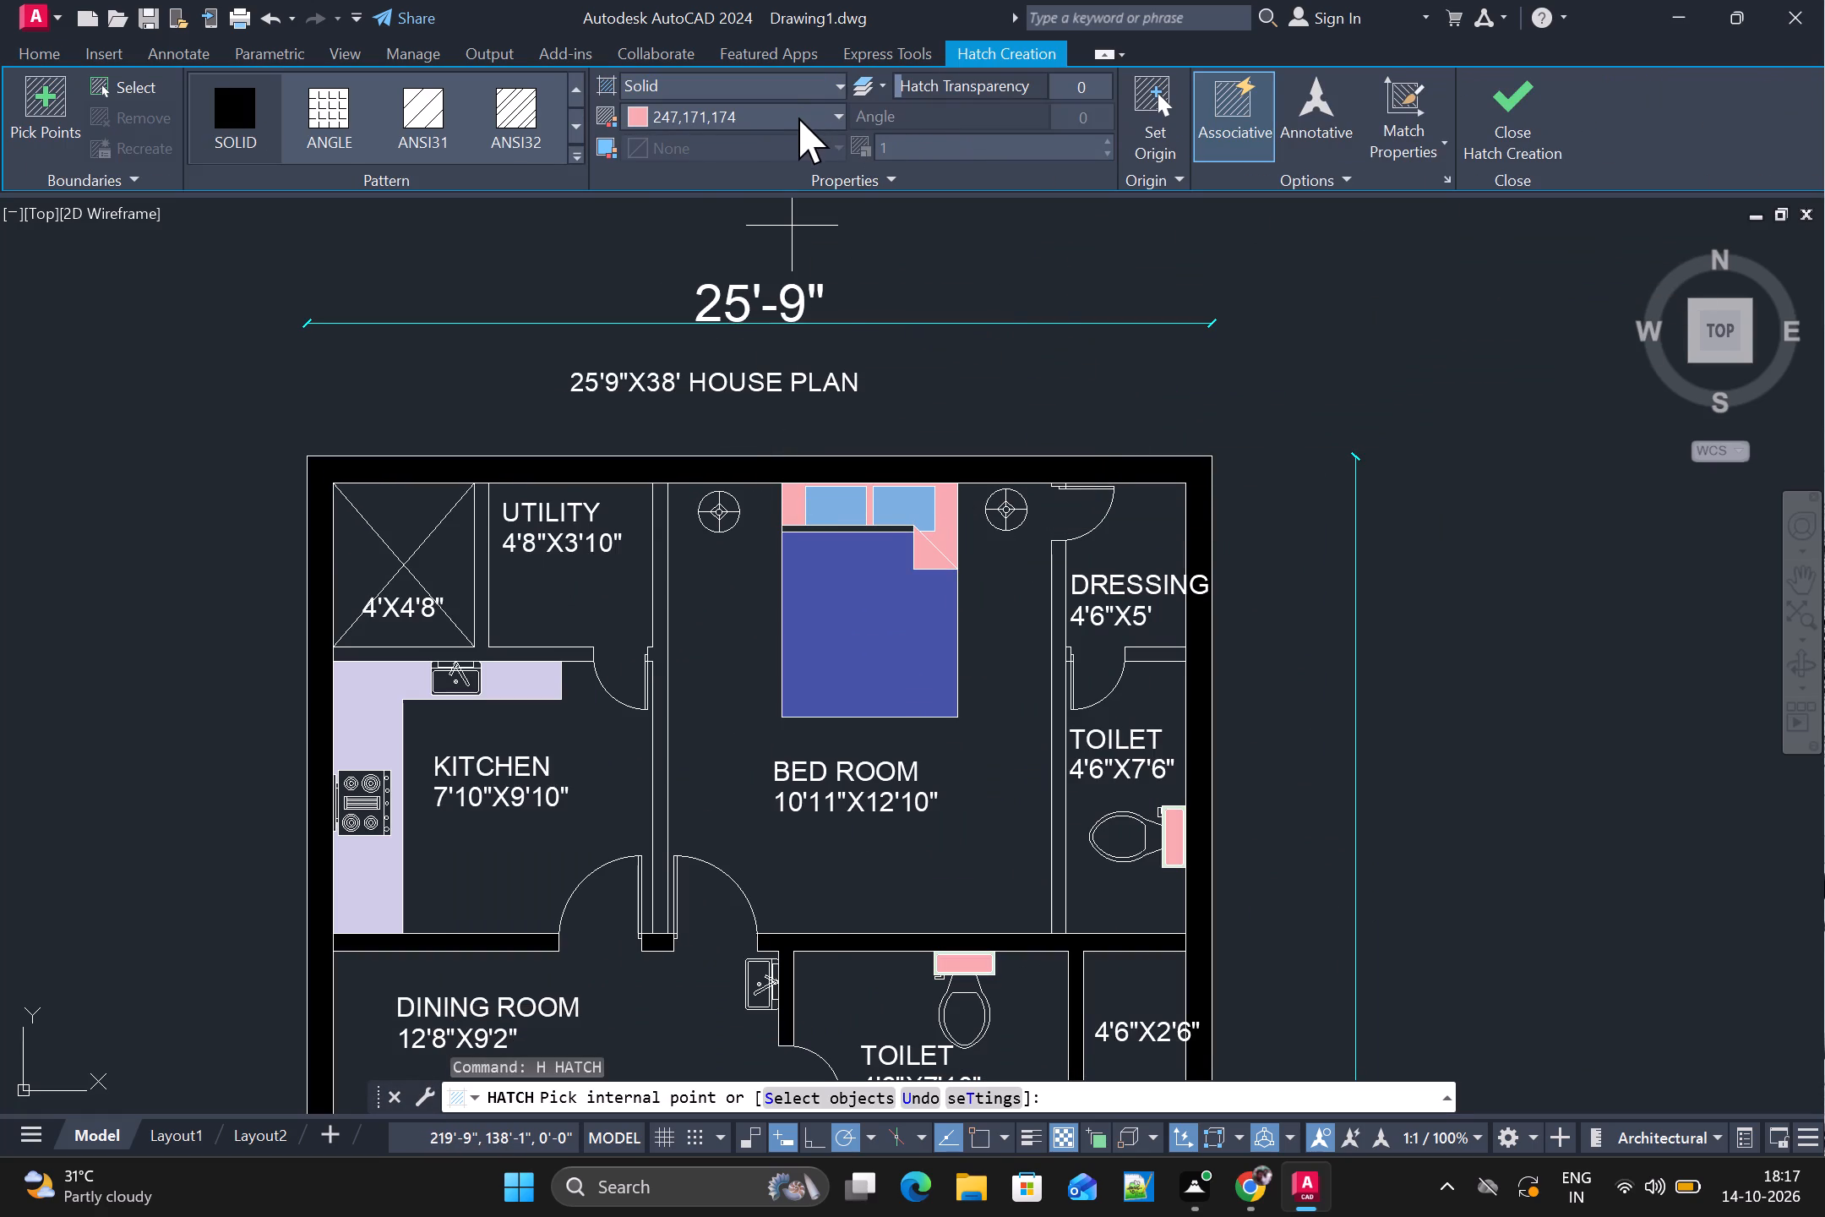
left_click(801, 110)
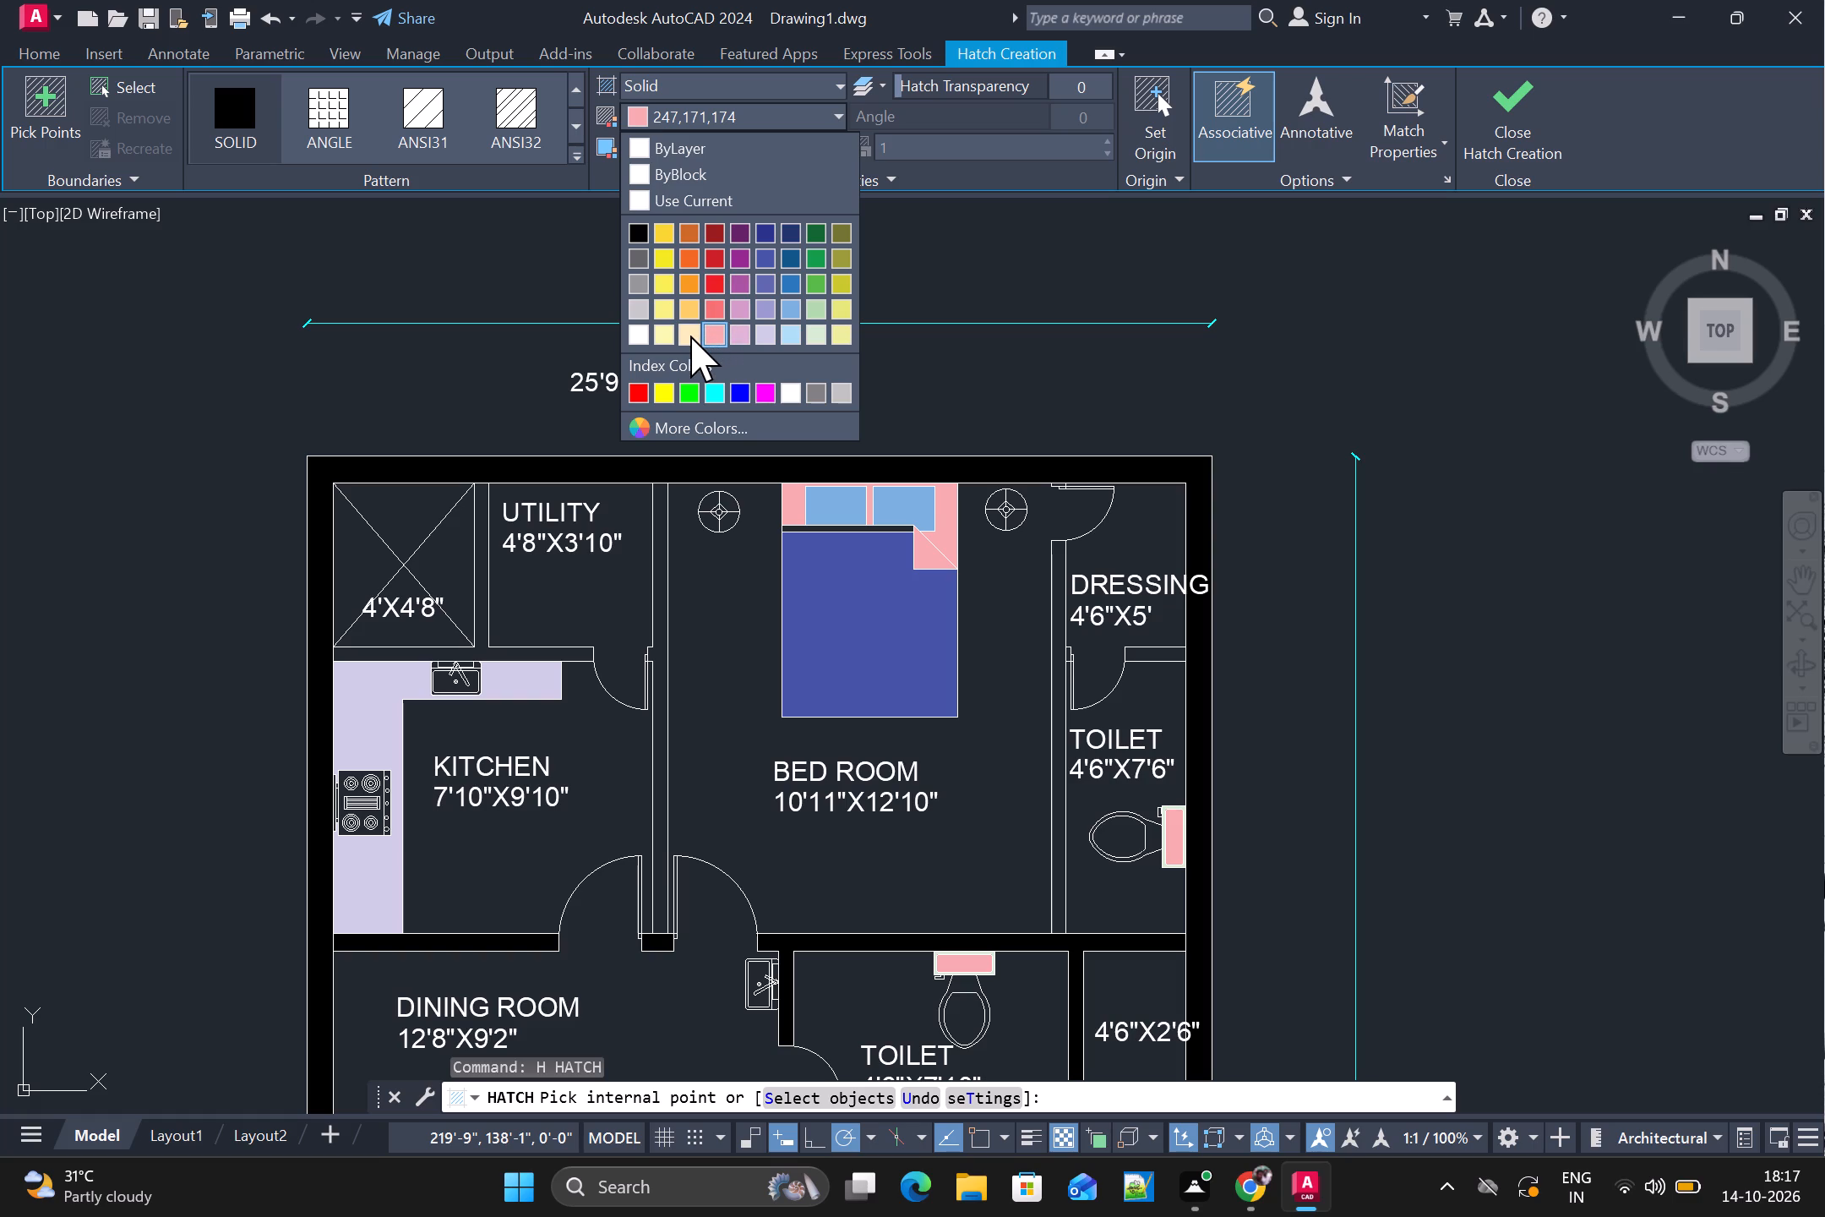
left_click(718, 393)
scroll(720, 522, "up", 2)
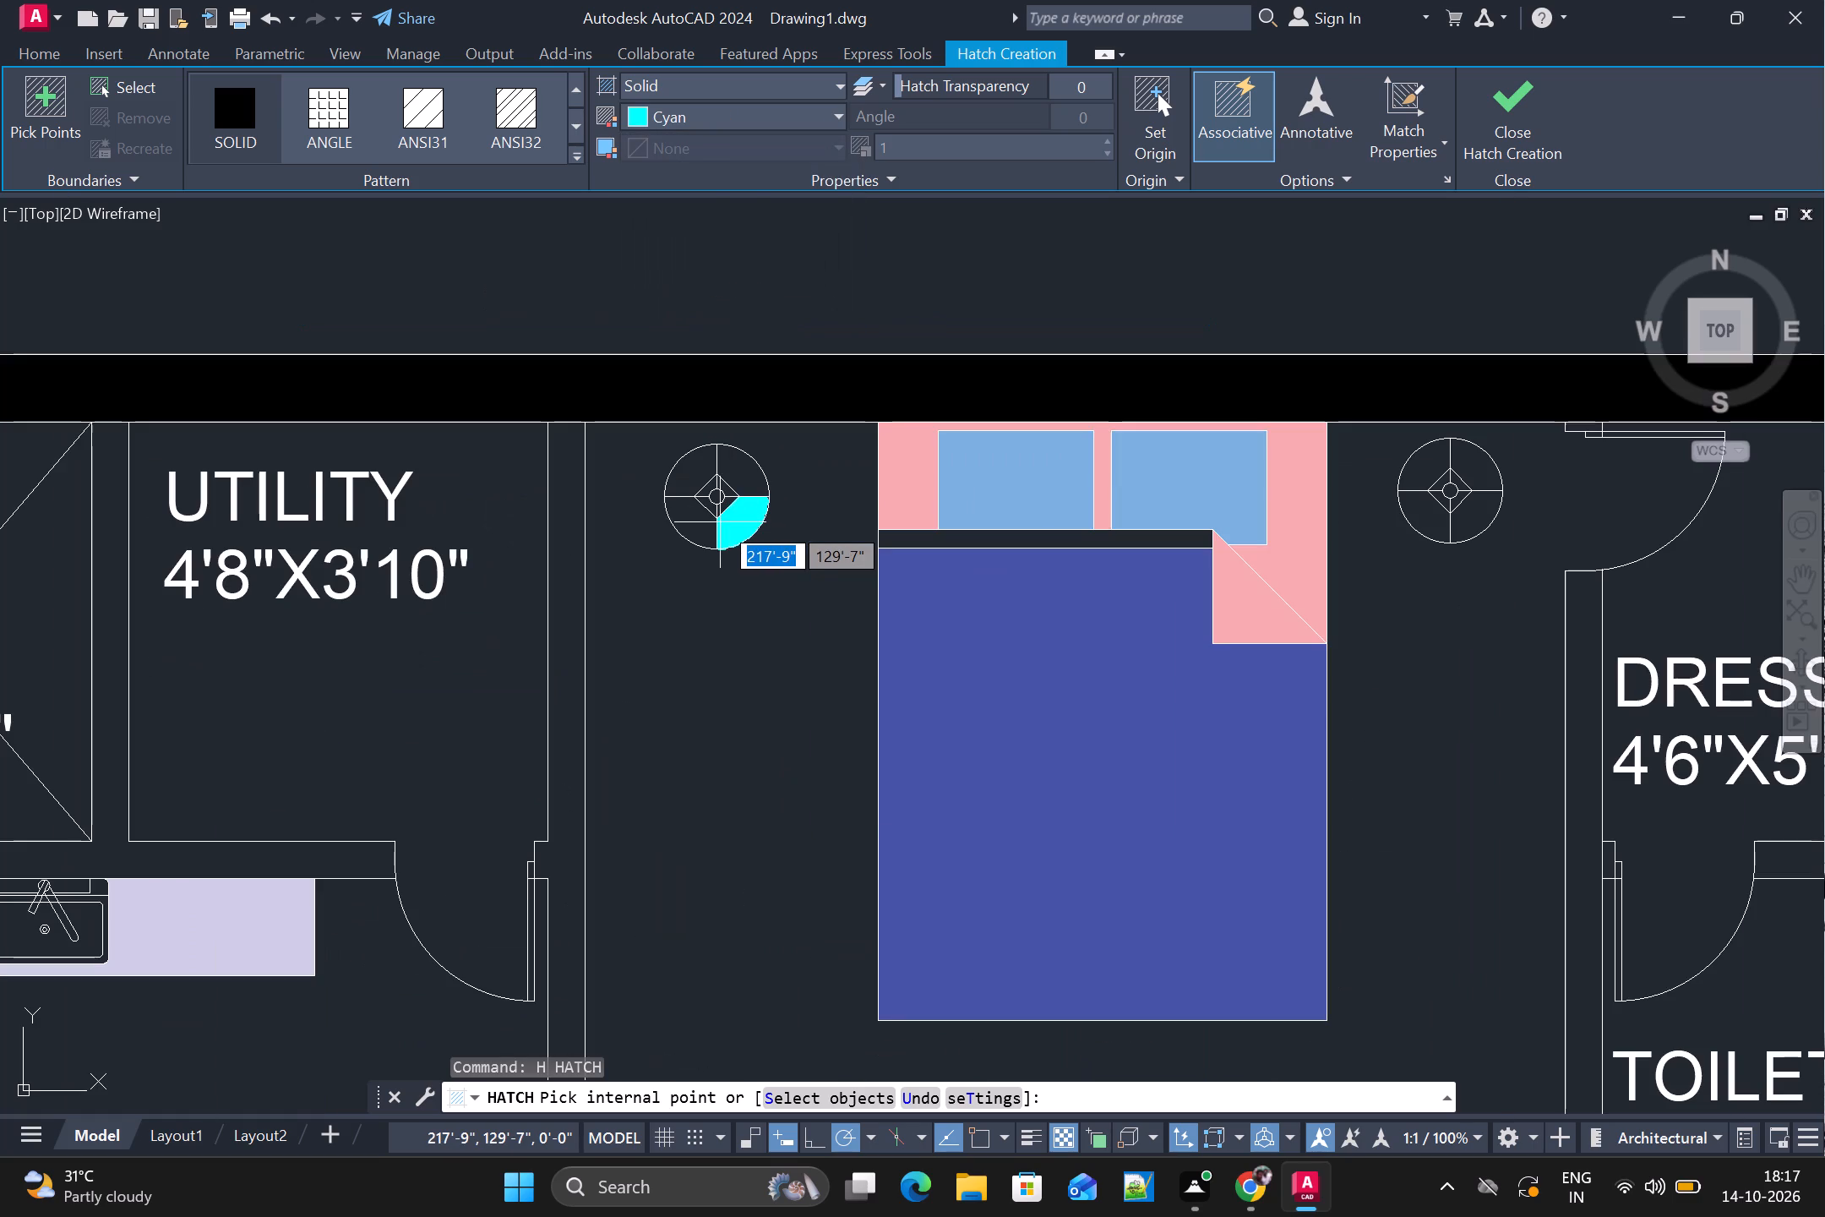
left_click(732, 522)
left_click(752, 476)
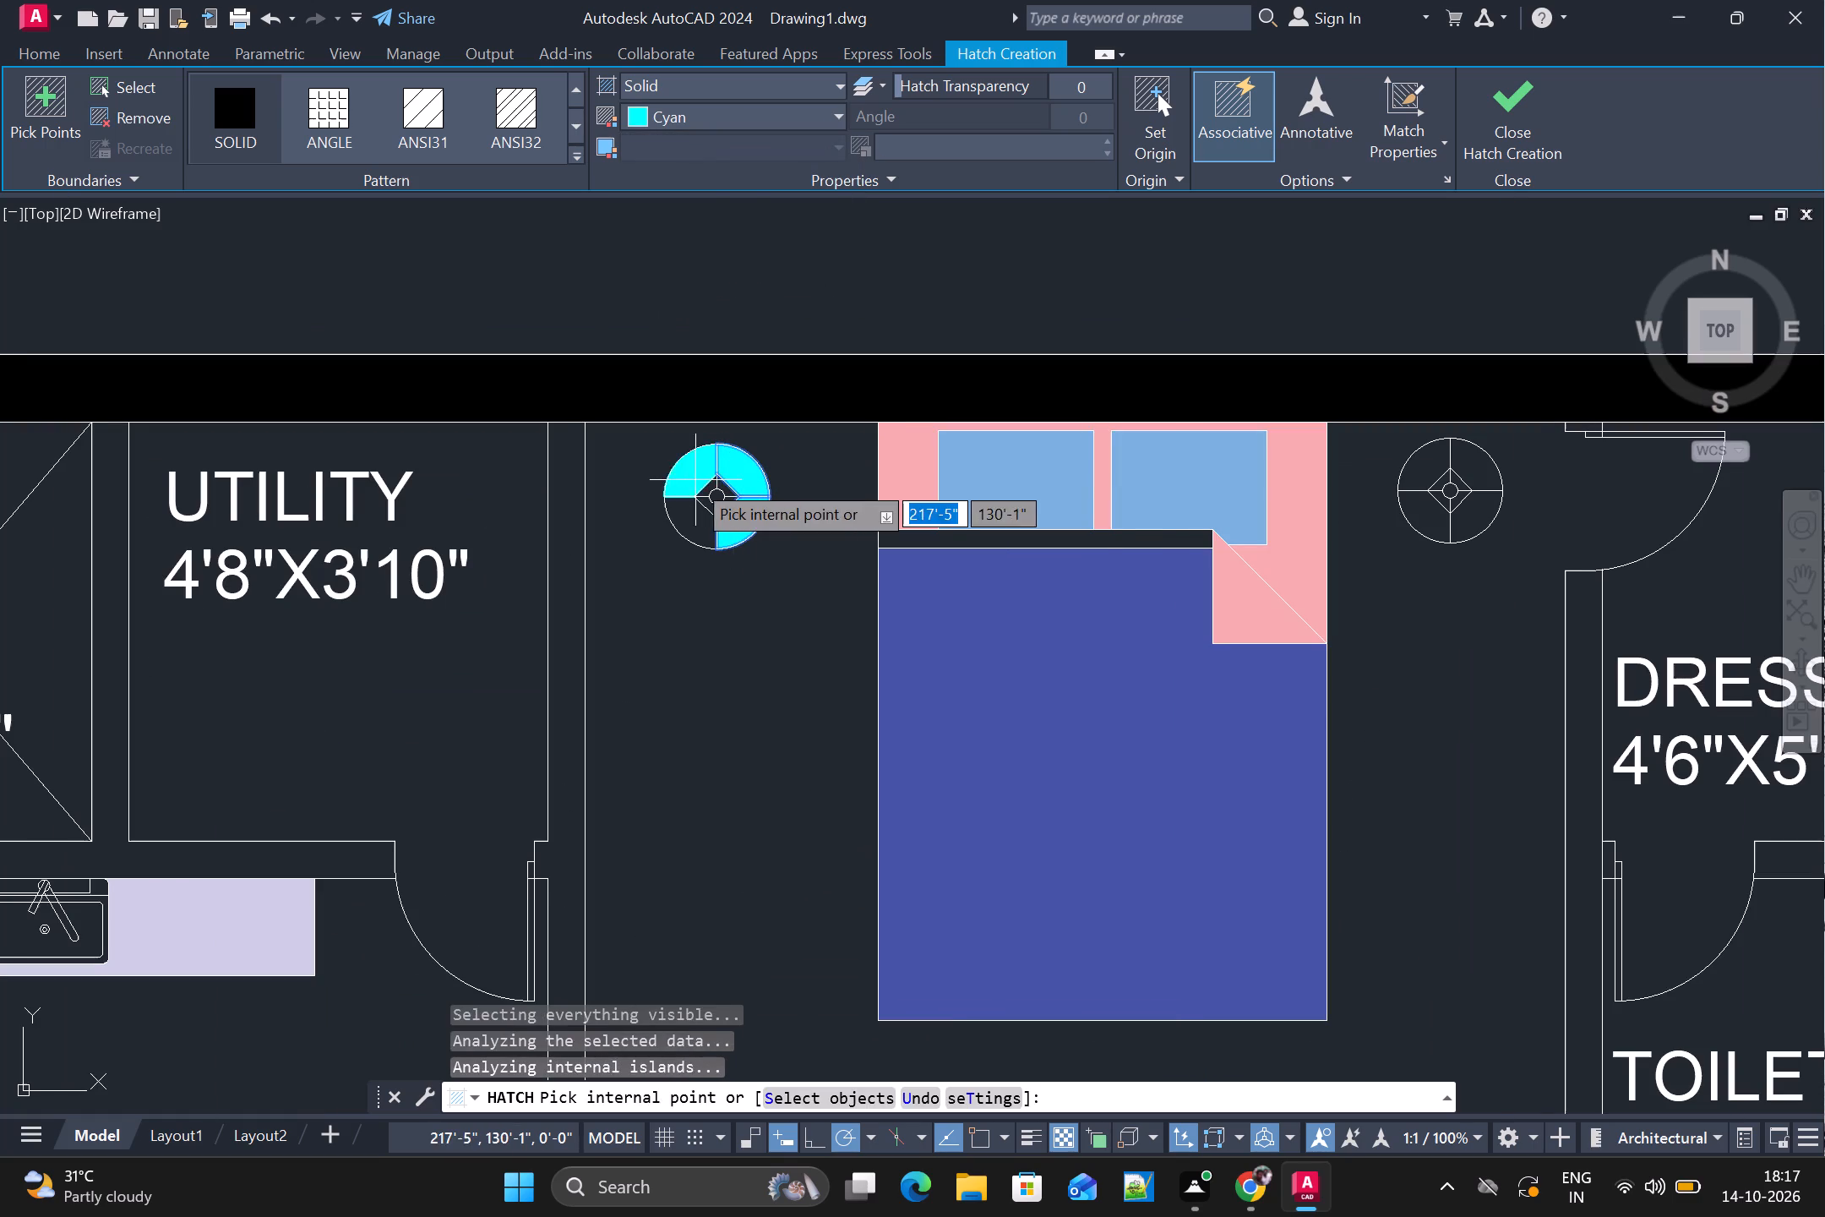
left_click(693, 480)
left_click(702, 531)
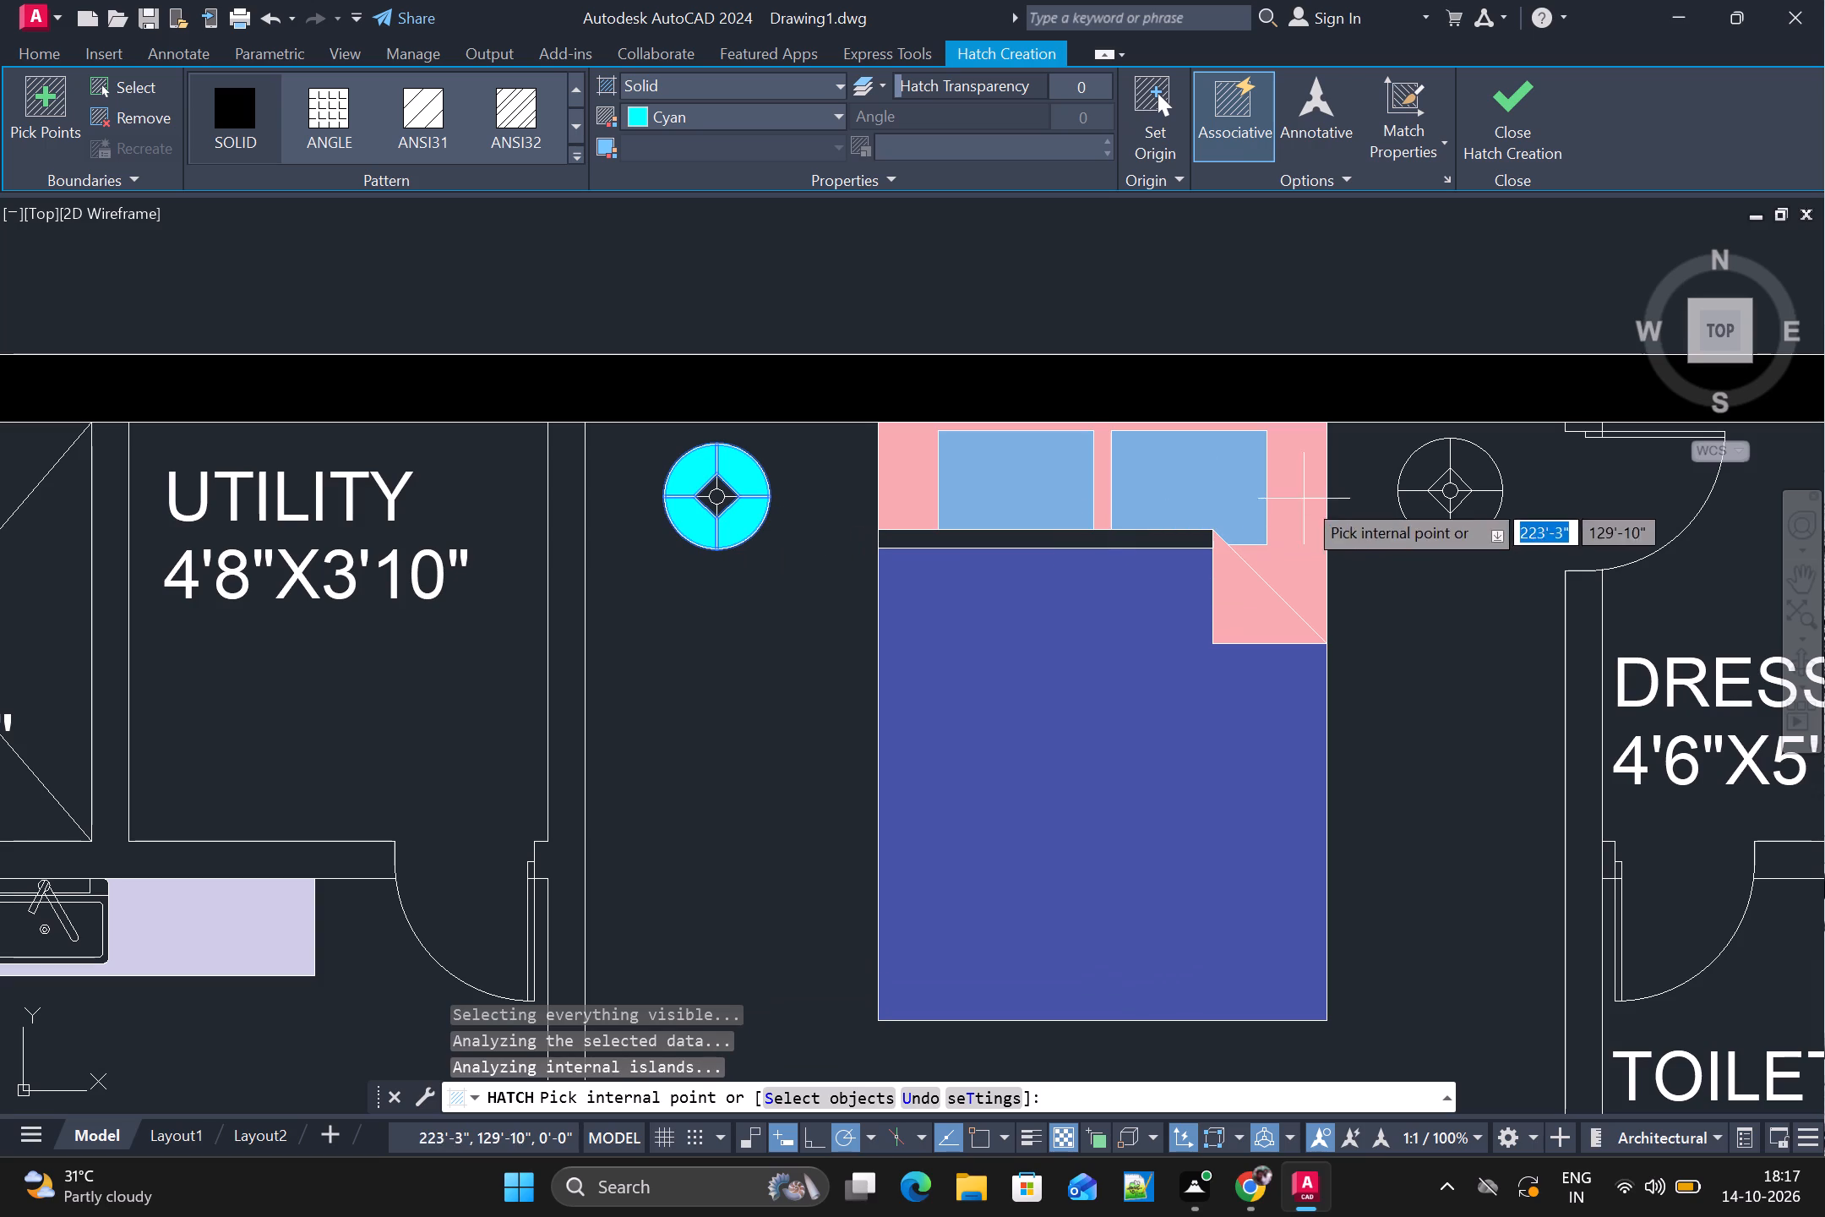
left_click(1433, 476)
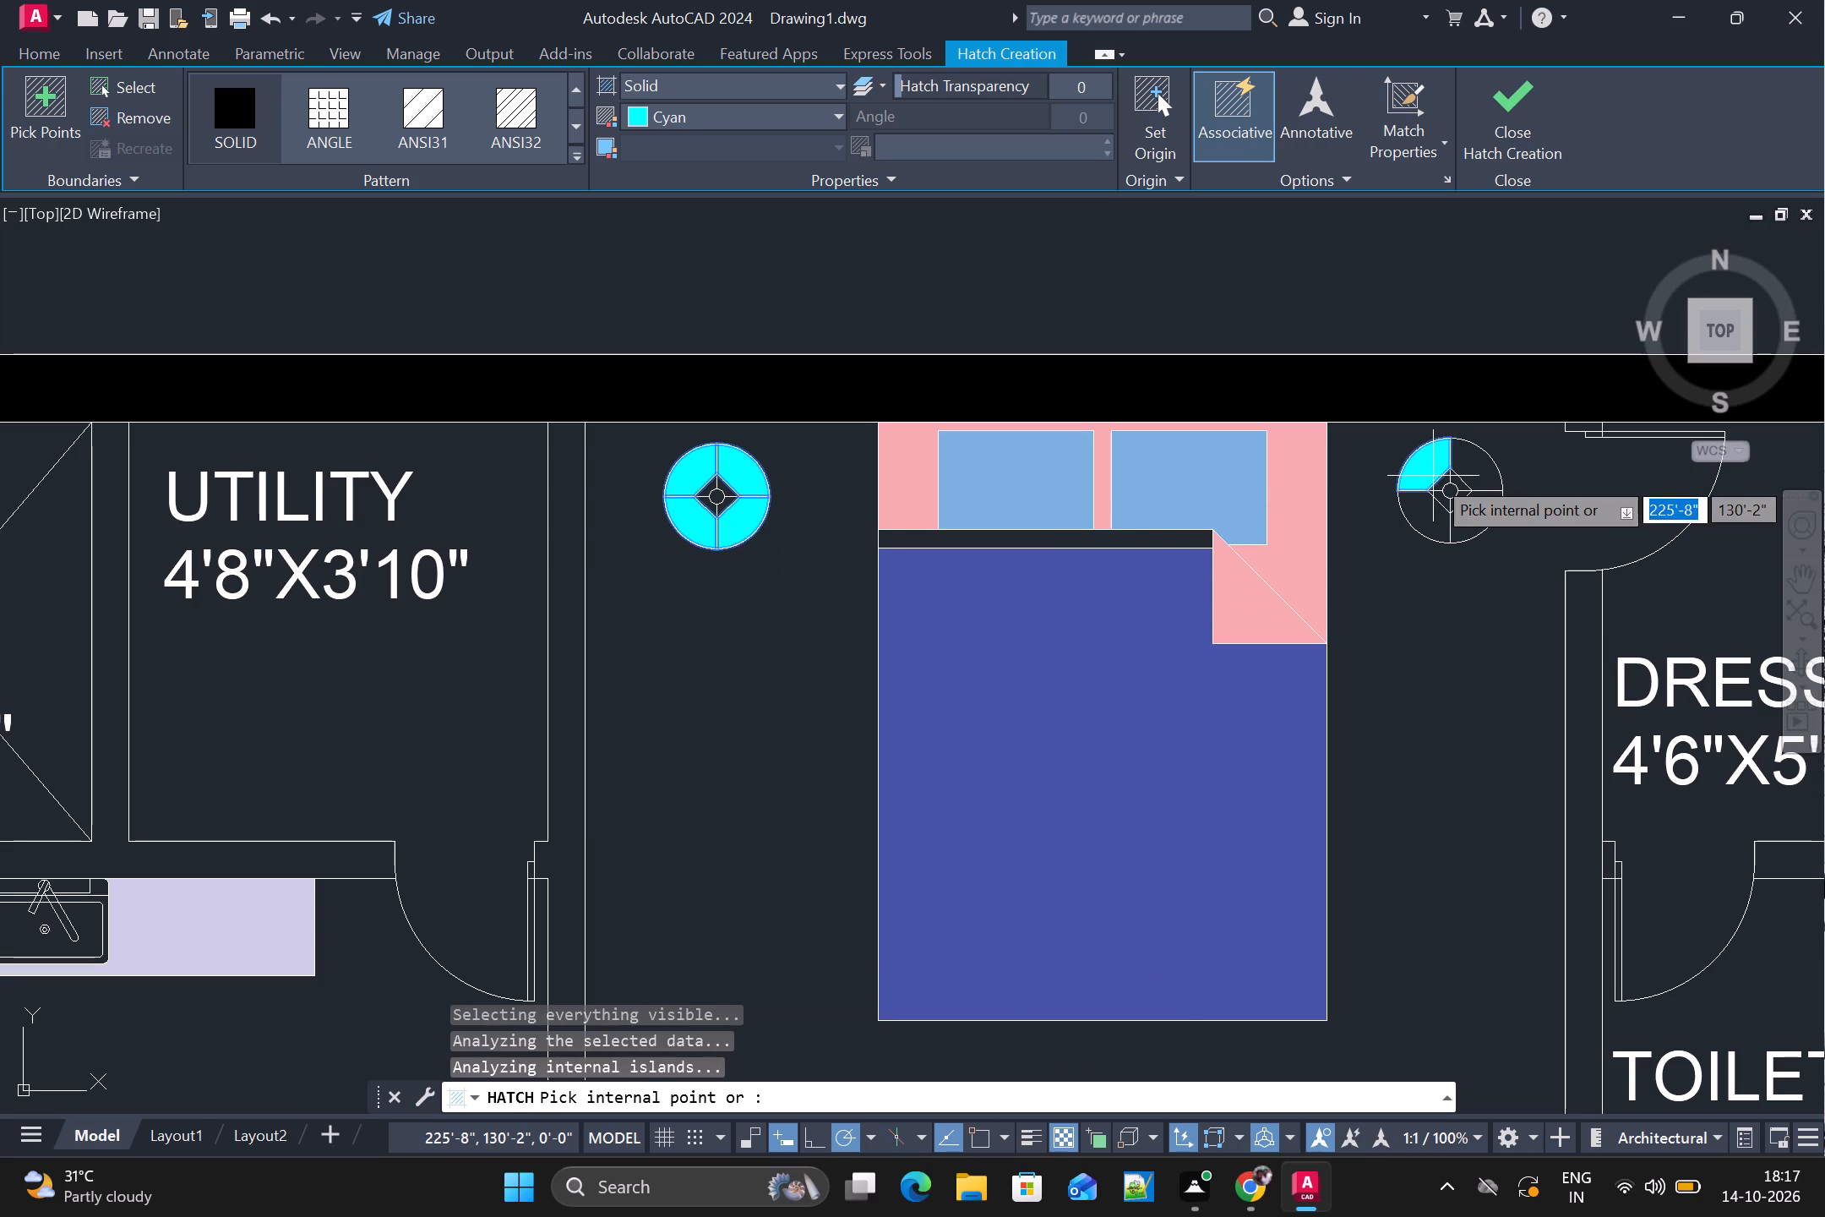
left_click(1437, 524)
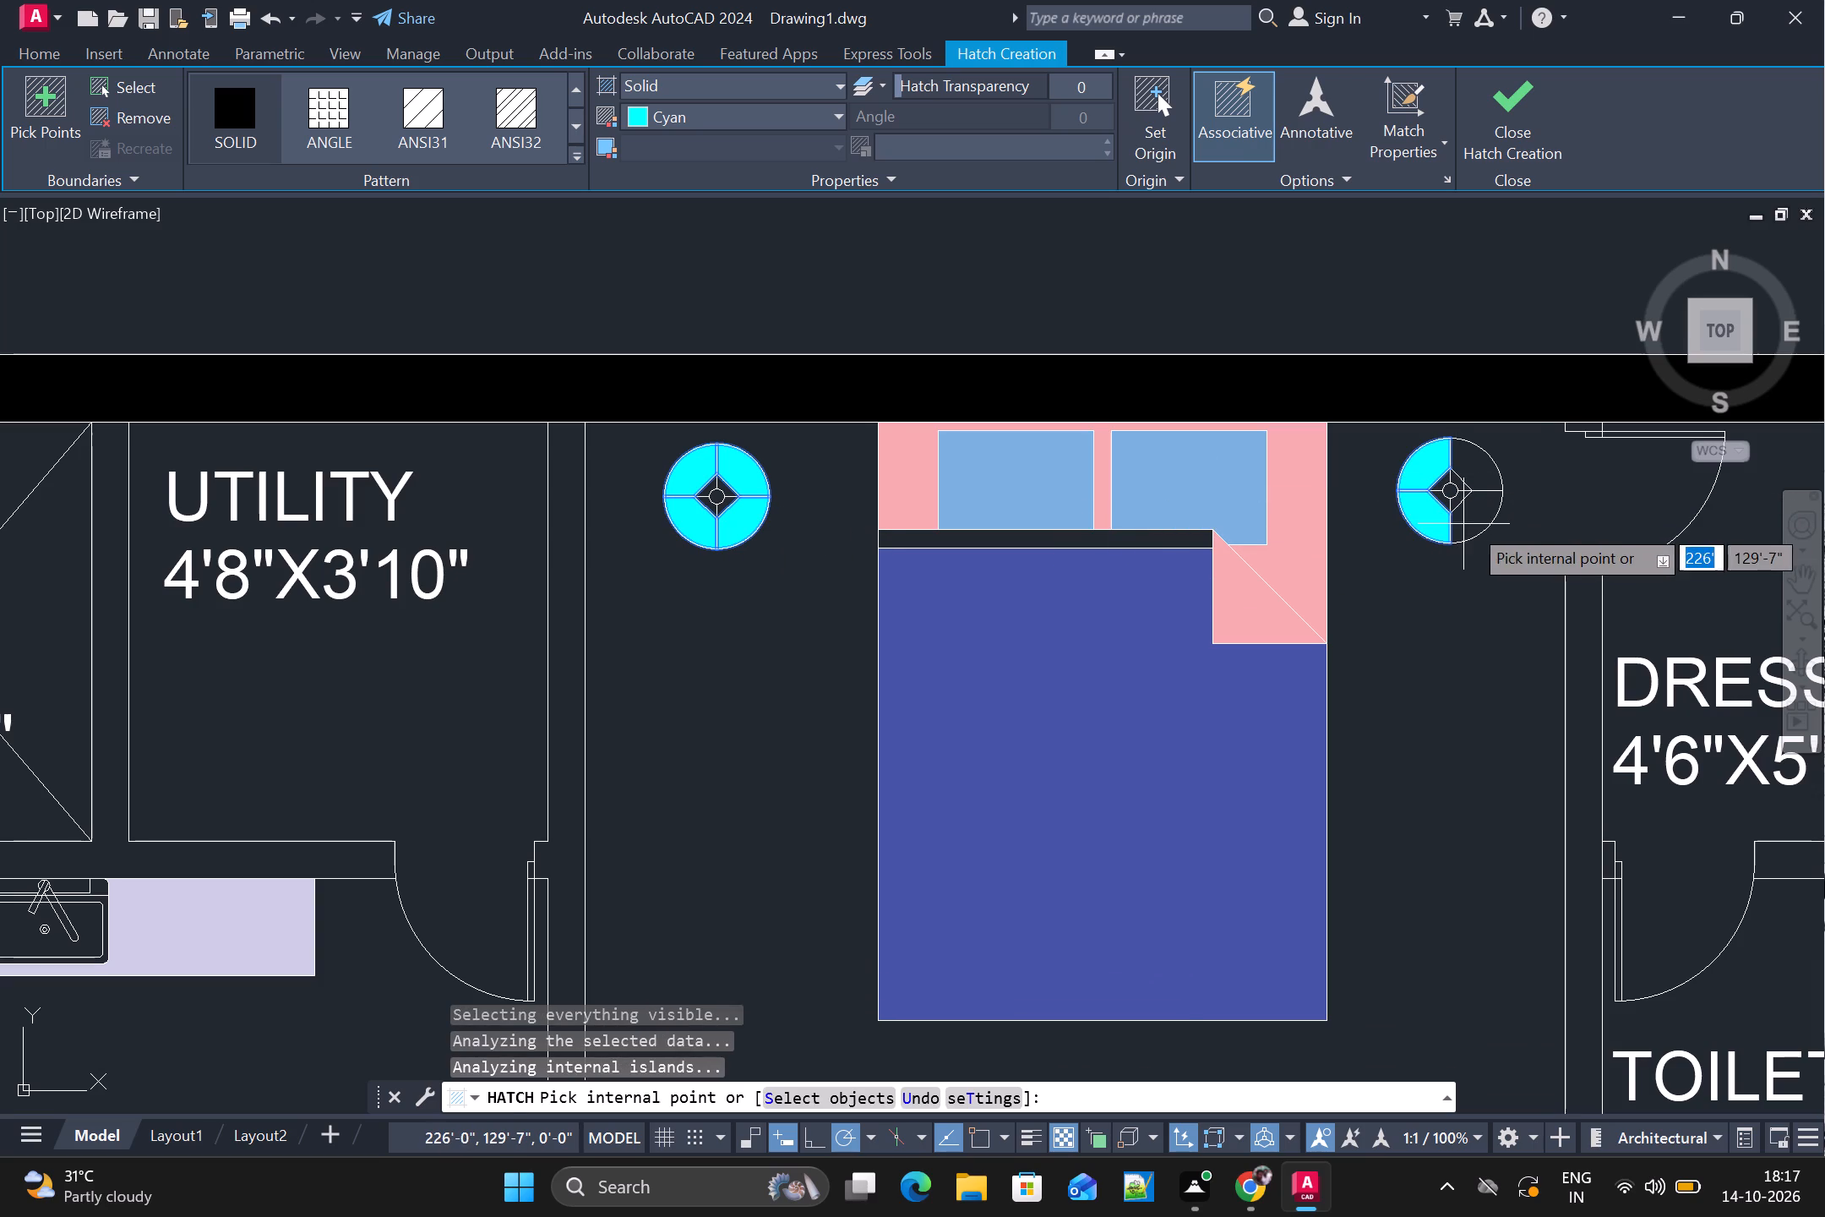
left_click(1473, 521)
left_click(1483, 477)
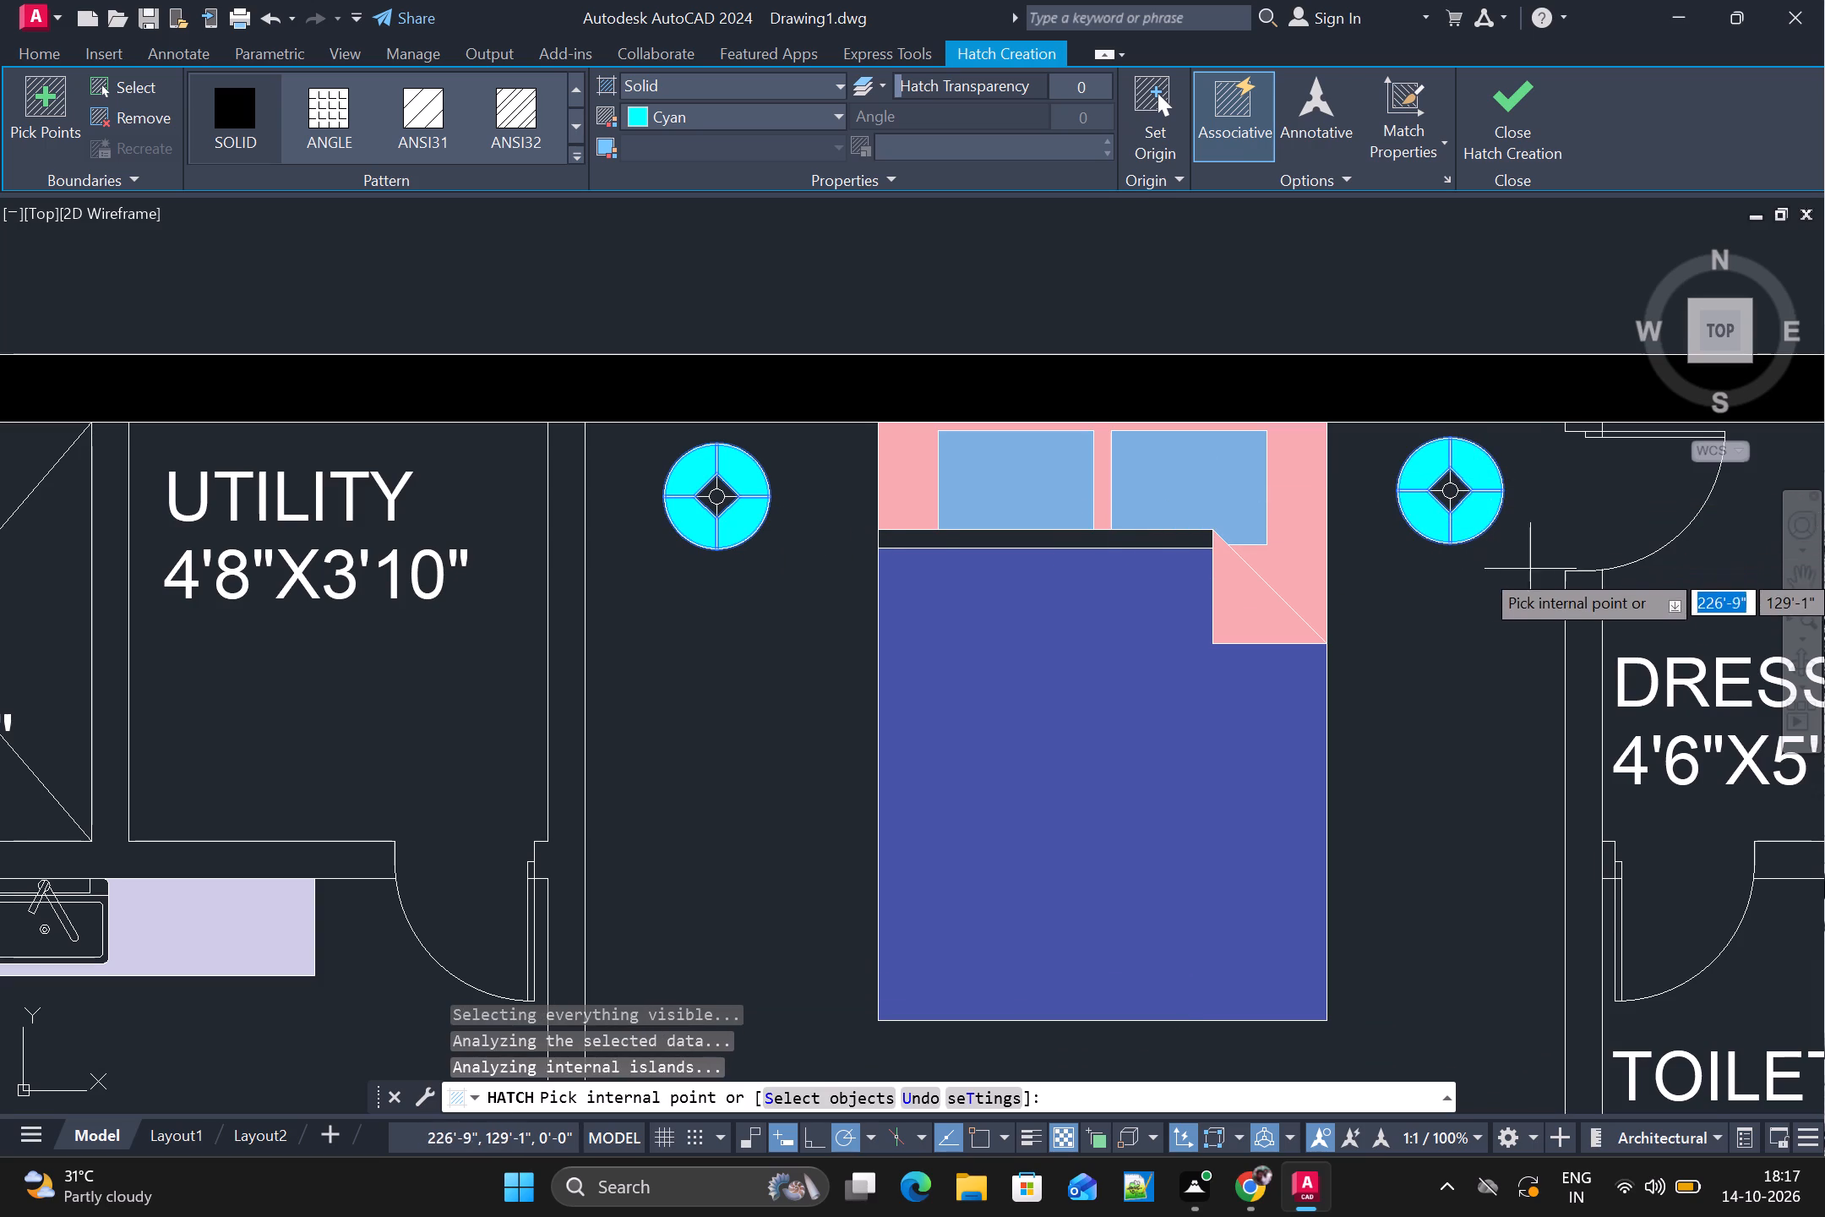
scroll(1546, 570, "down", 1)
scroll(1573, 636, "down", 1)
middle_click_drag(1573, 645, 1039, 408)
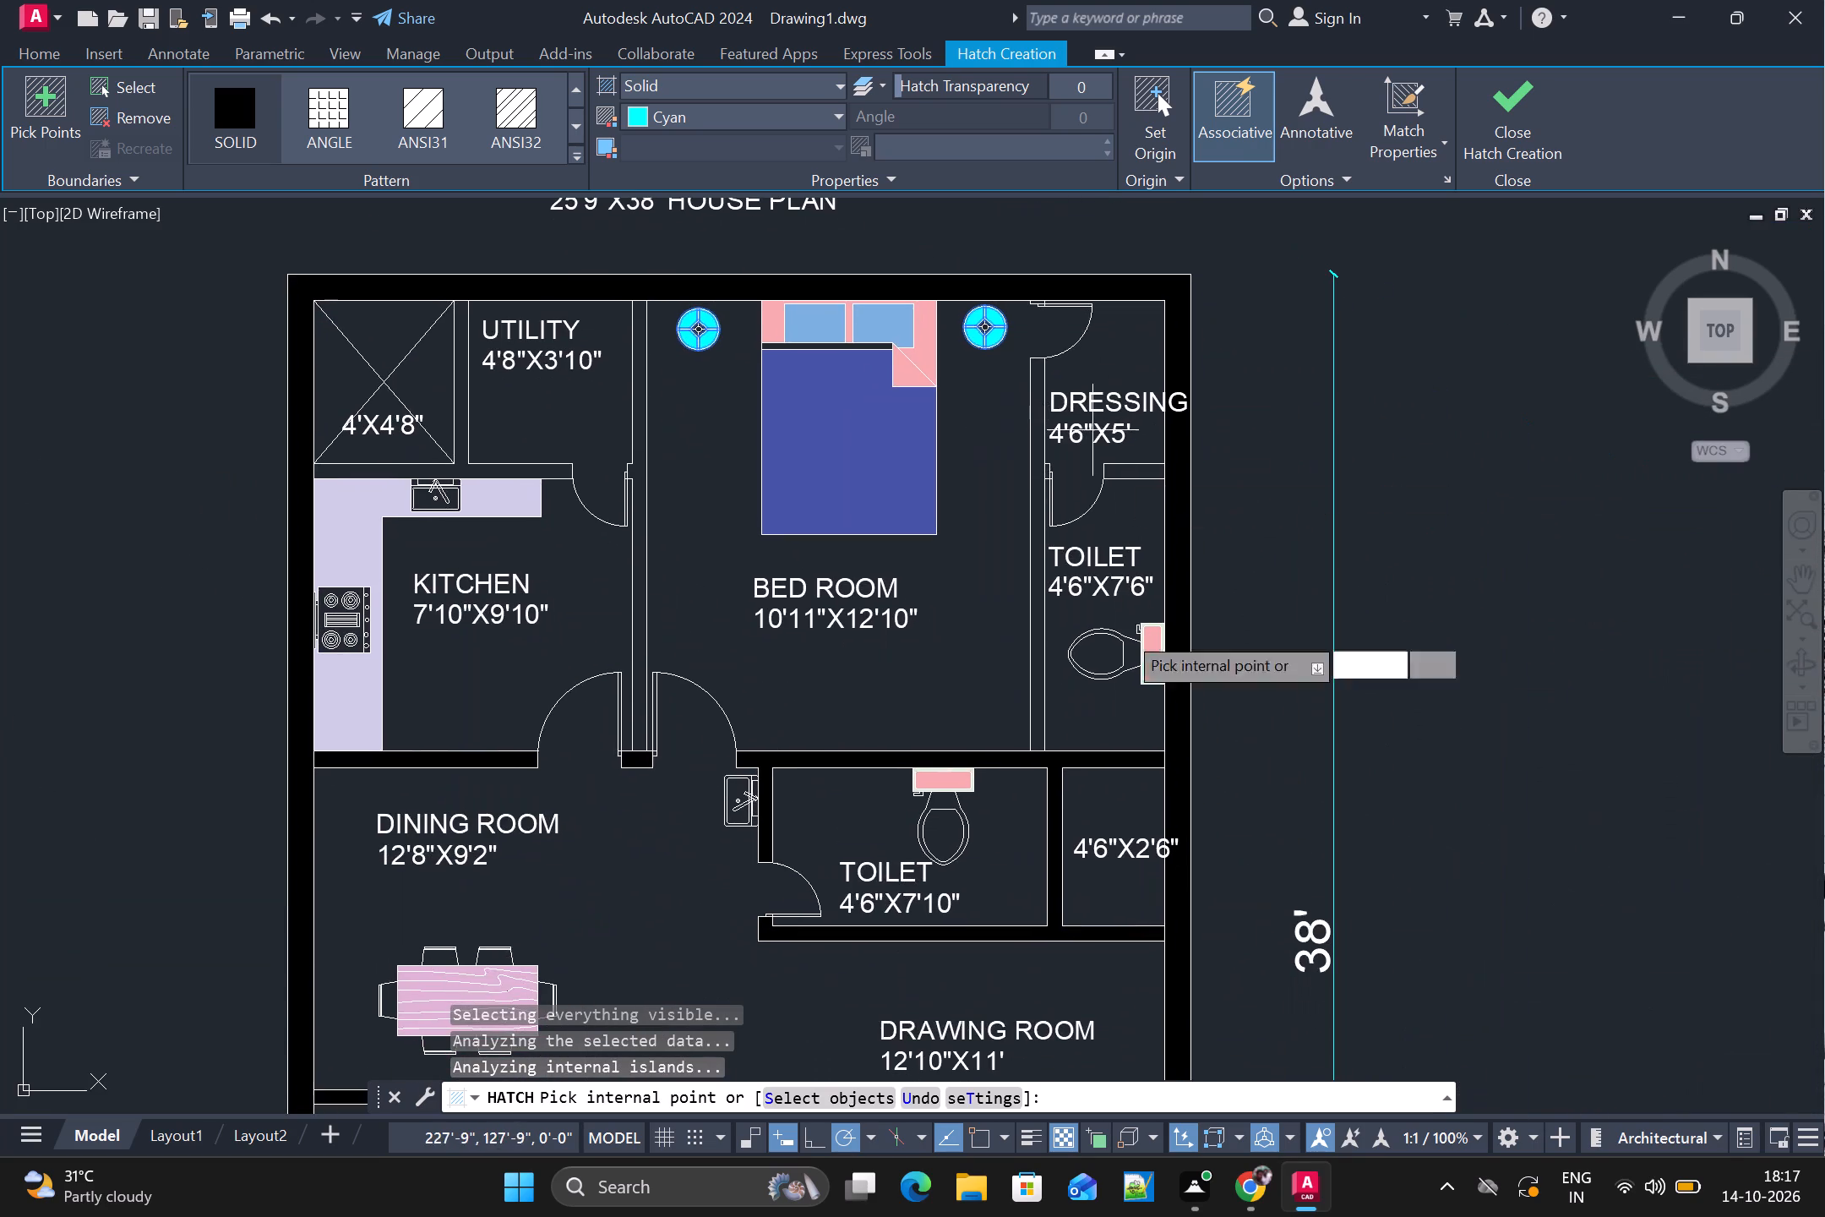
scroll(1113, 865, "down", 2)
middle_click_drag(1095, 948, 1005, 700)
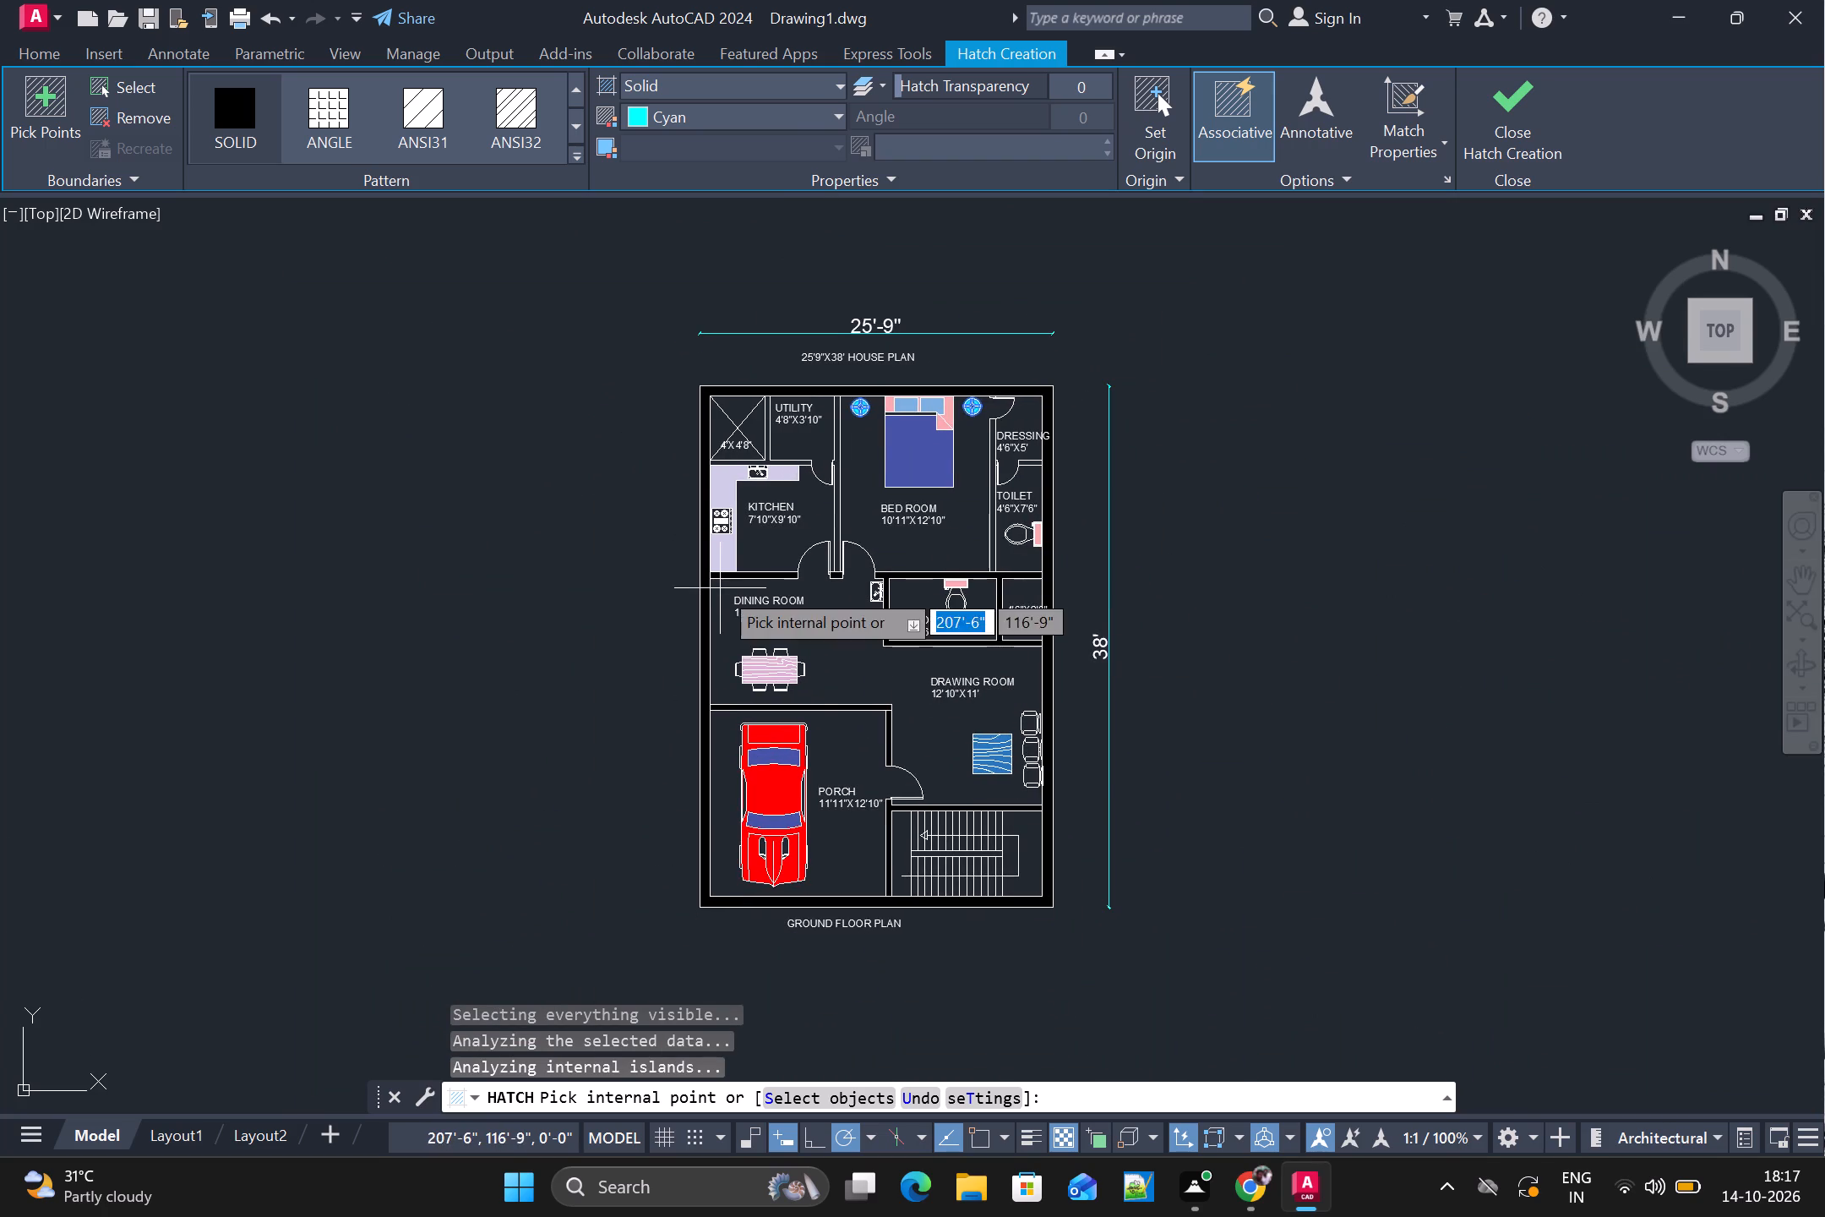
Finish the cyan hatch on the two bedside lamps.
scroll(940, 418, "up", 2)
scroll(1005, 375, "up", 2)
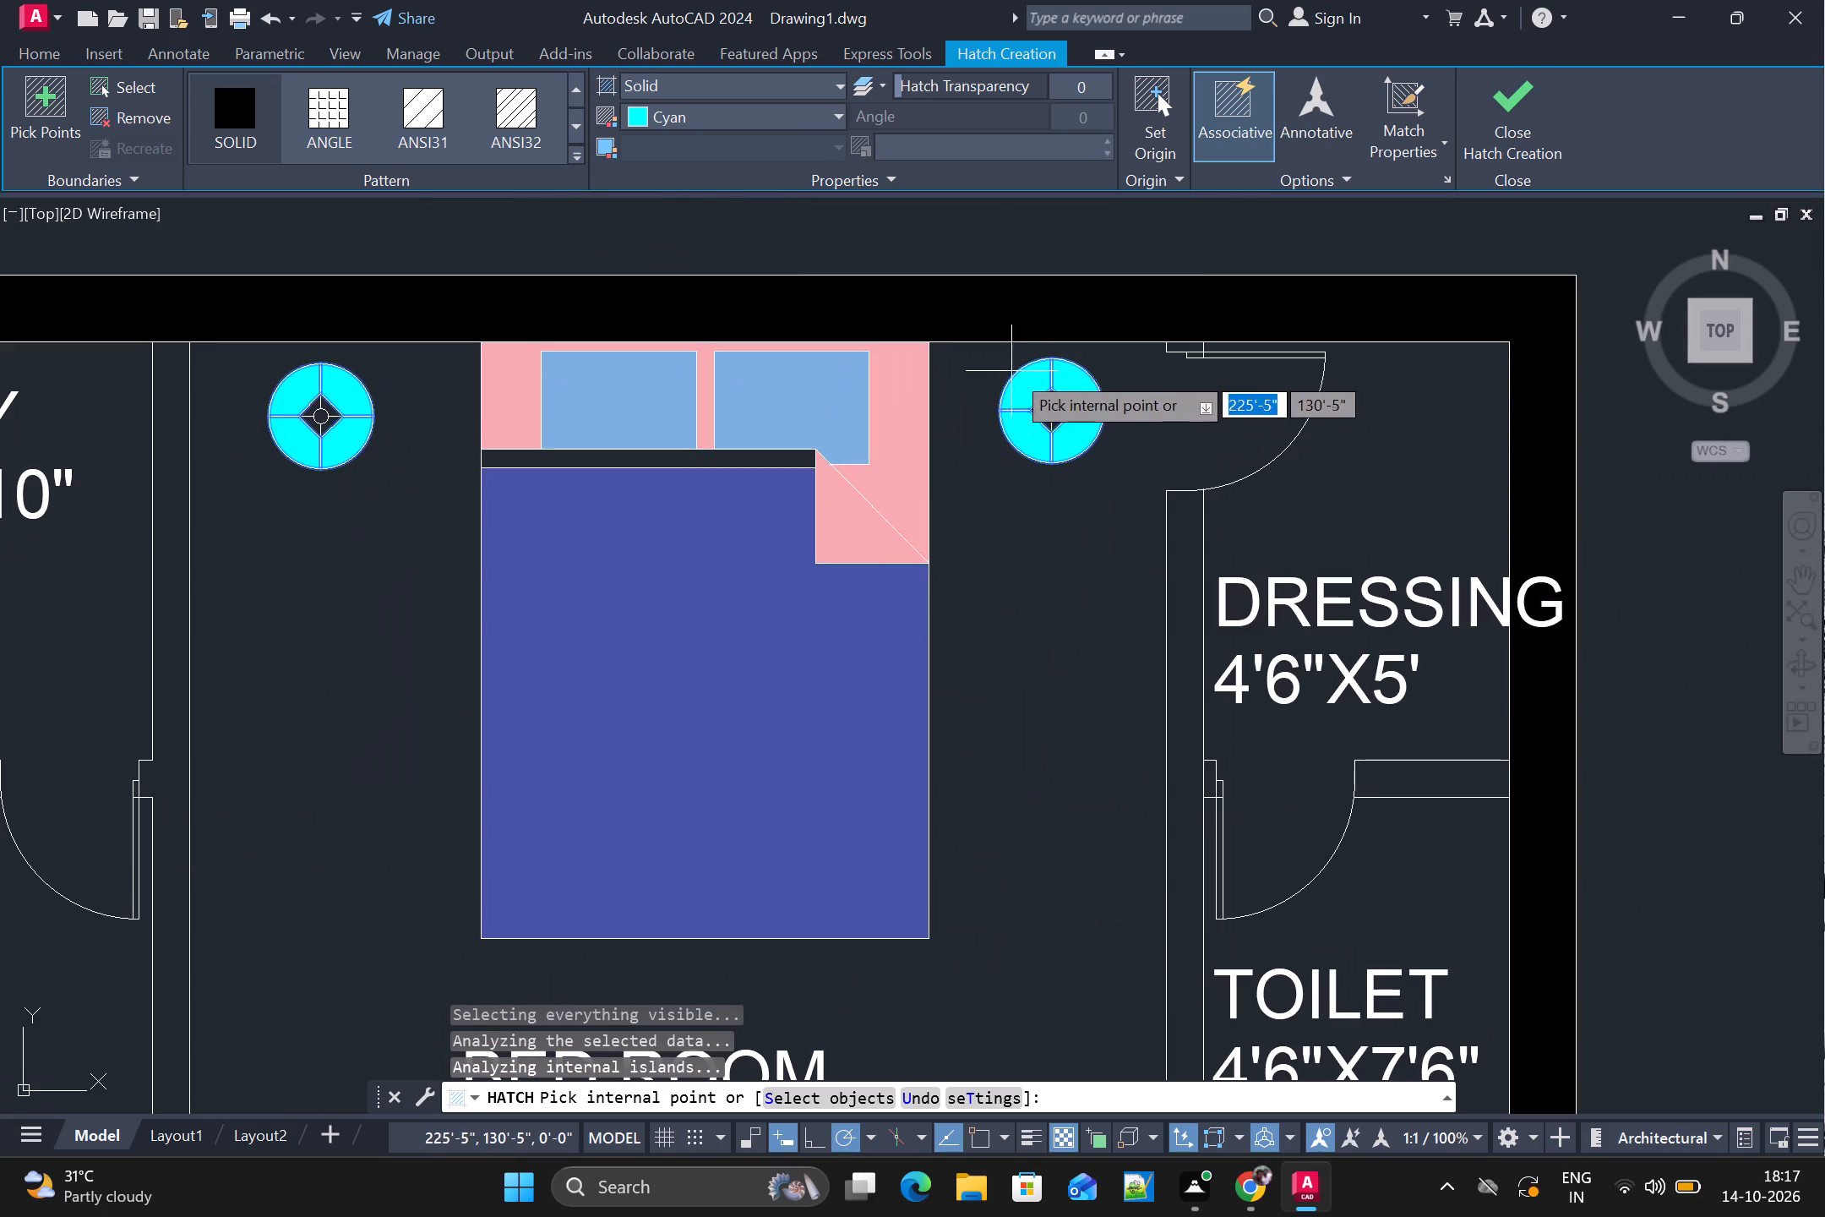
left_click(1516, 106)
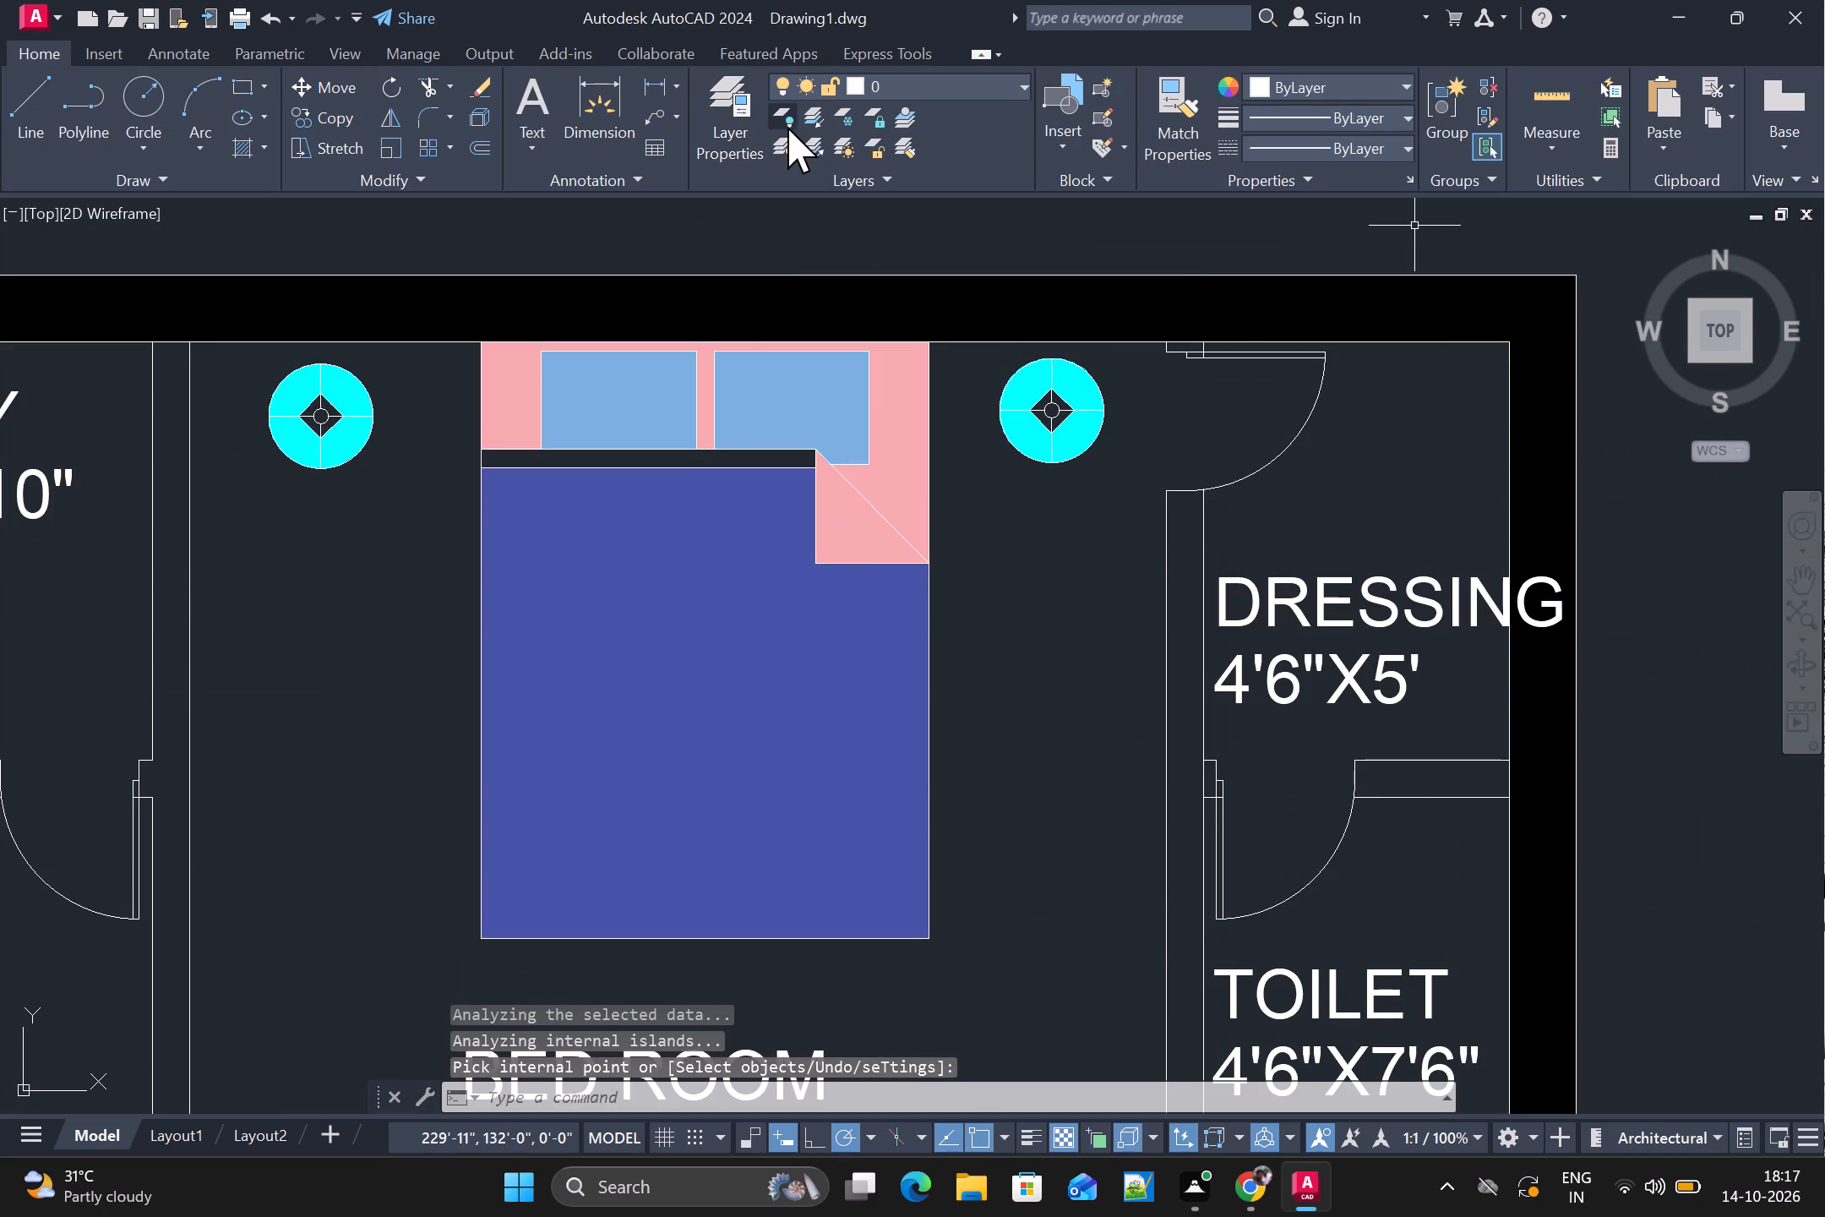
Hatch the central circle and four diamond segments of the bedside lamp nearest the dressing room with solid colour 152,152,204.
key("h")
key("space")
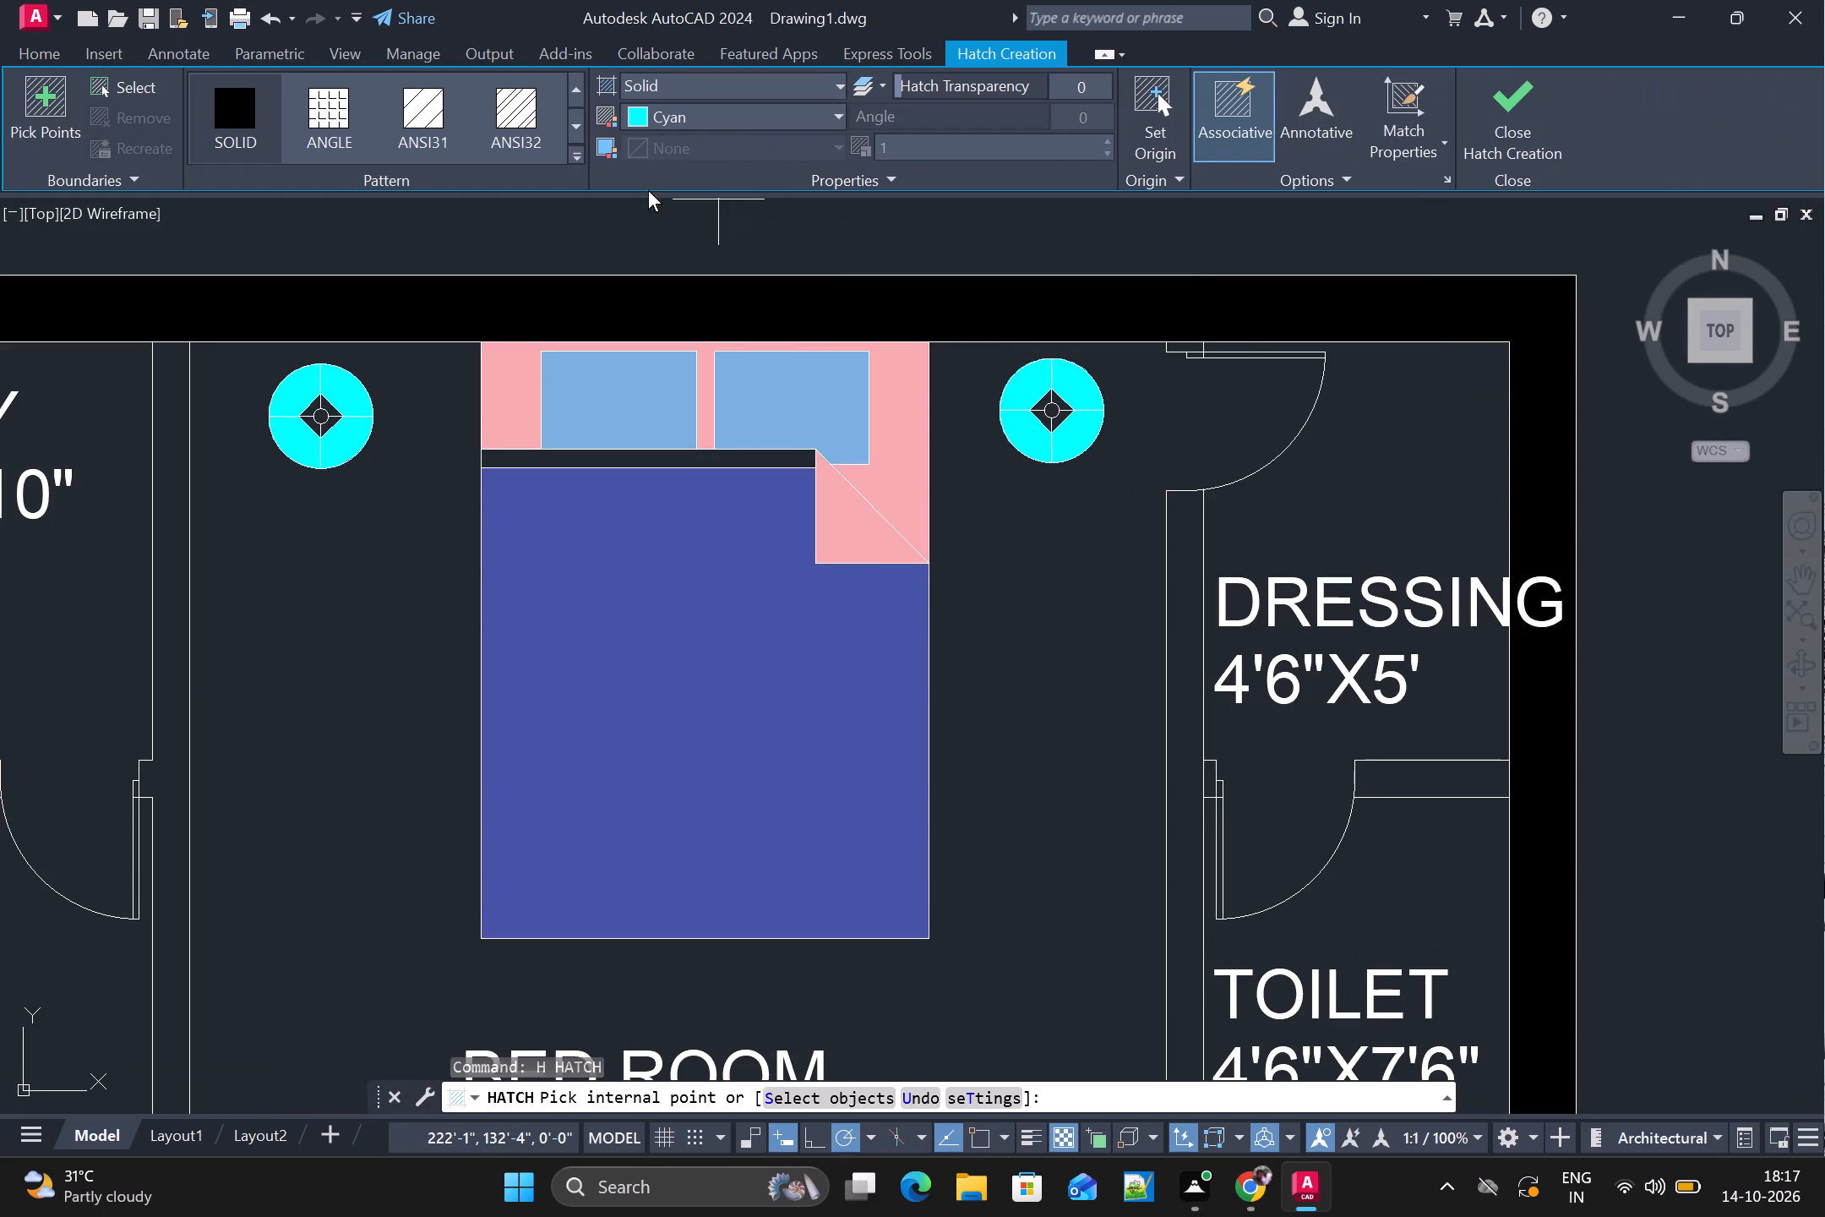
left_click(690, 113)
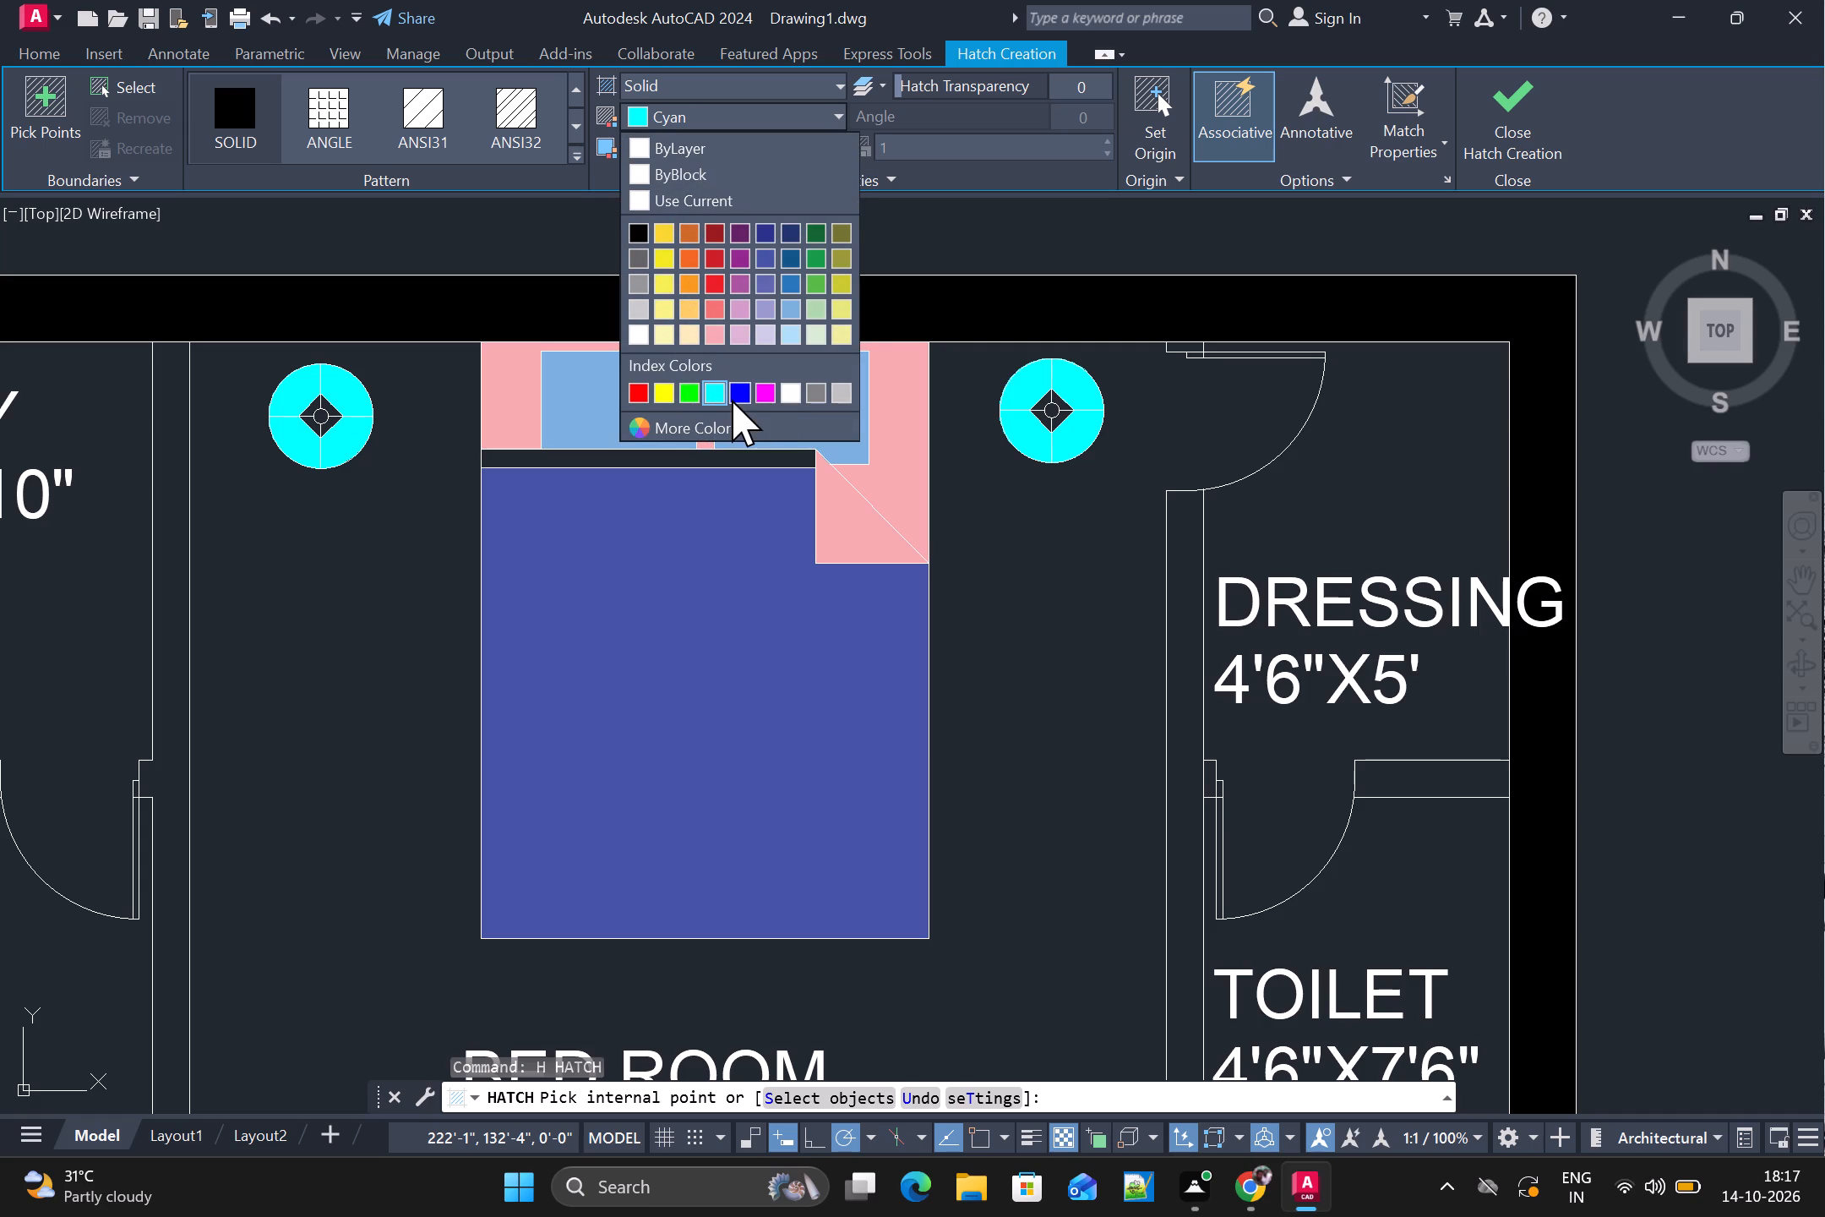
left_click(772, 313)
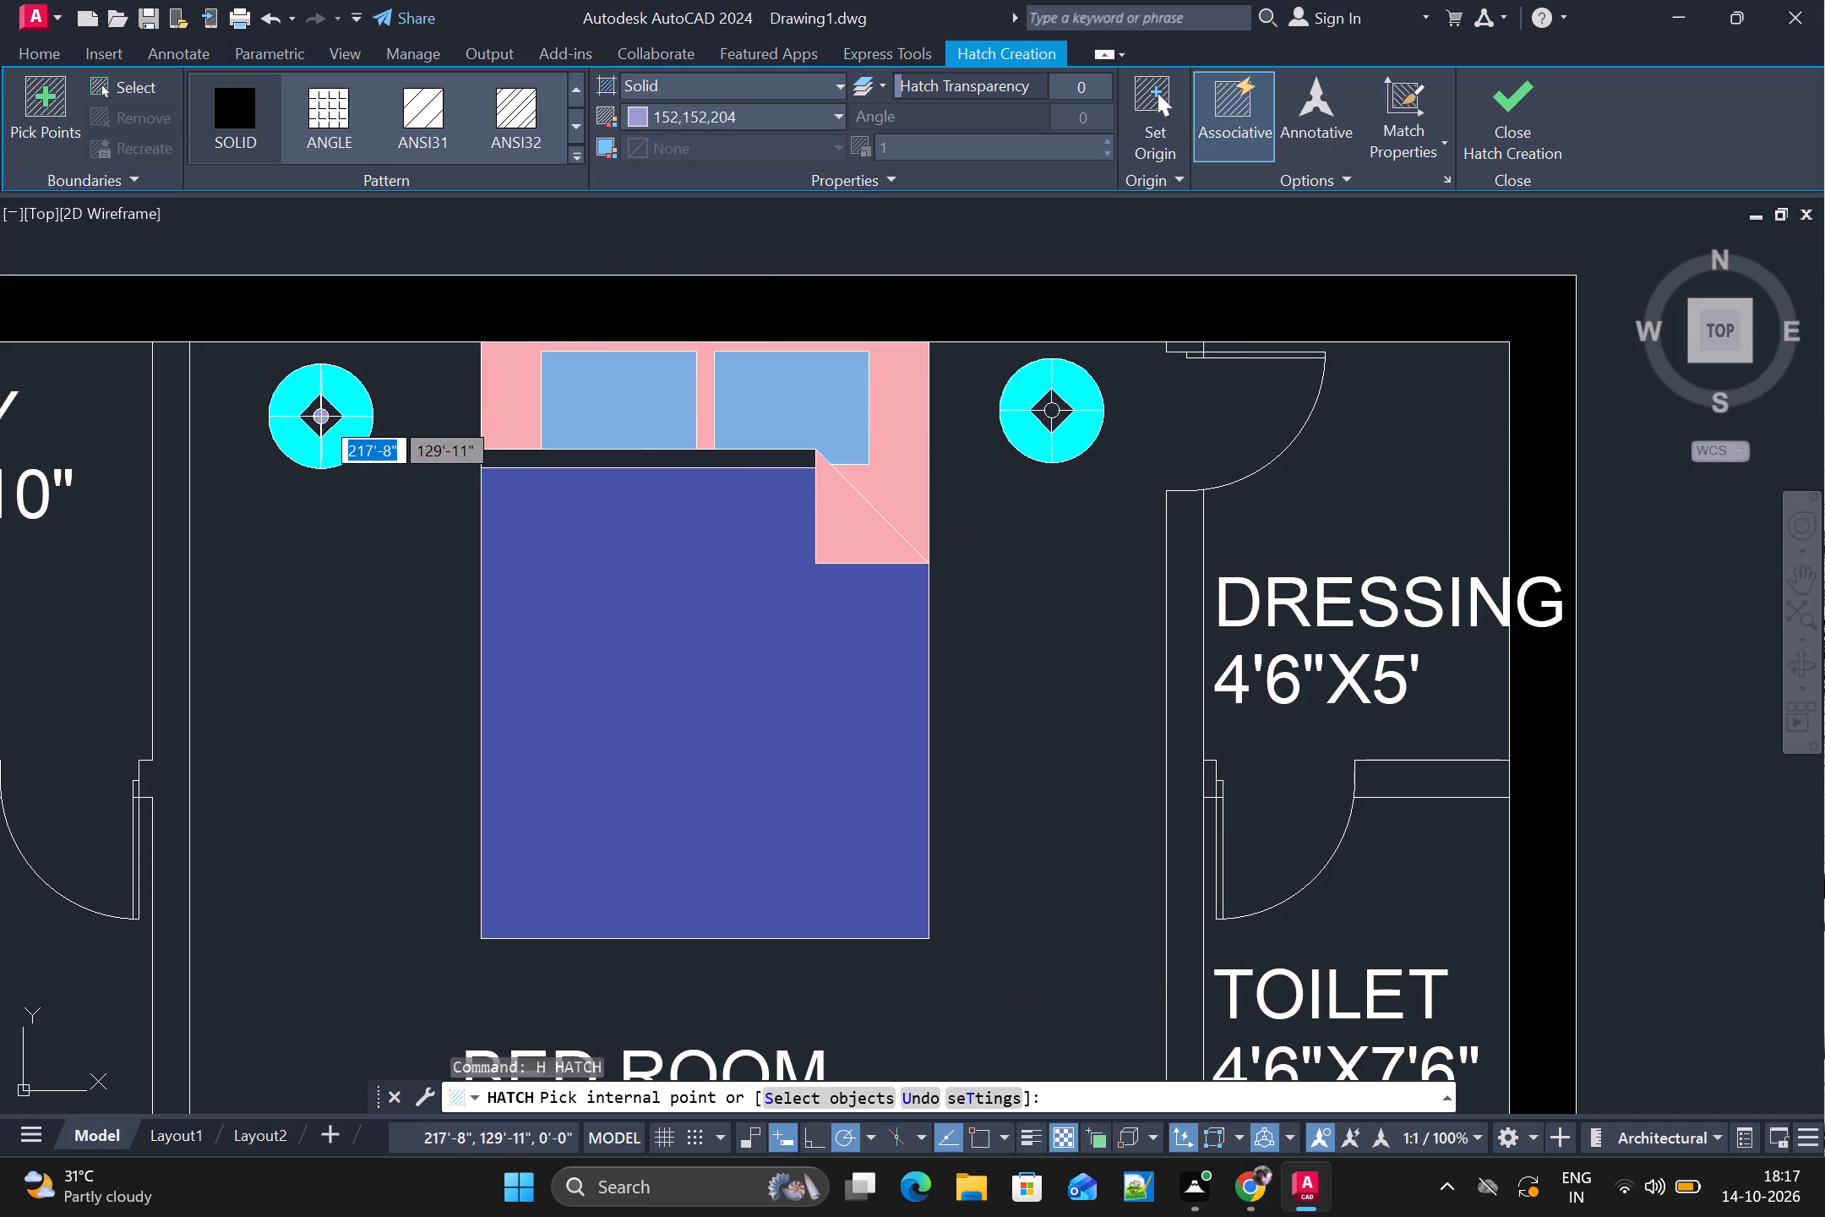
scroll(1033, 392, "up", 3)
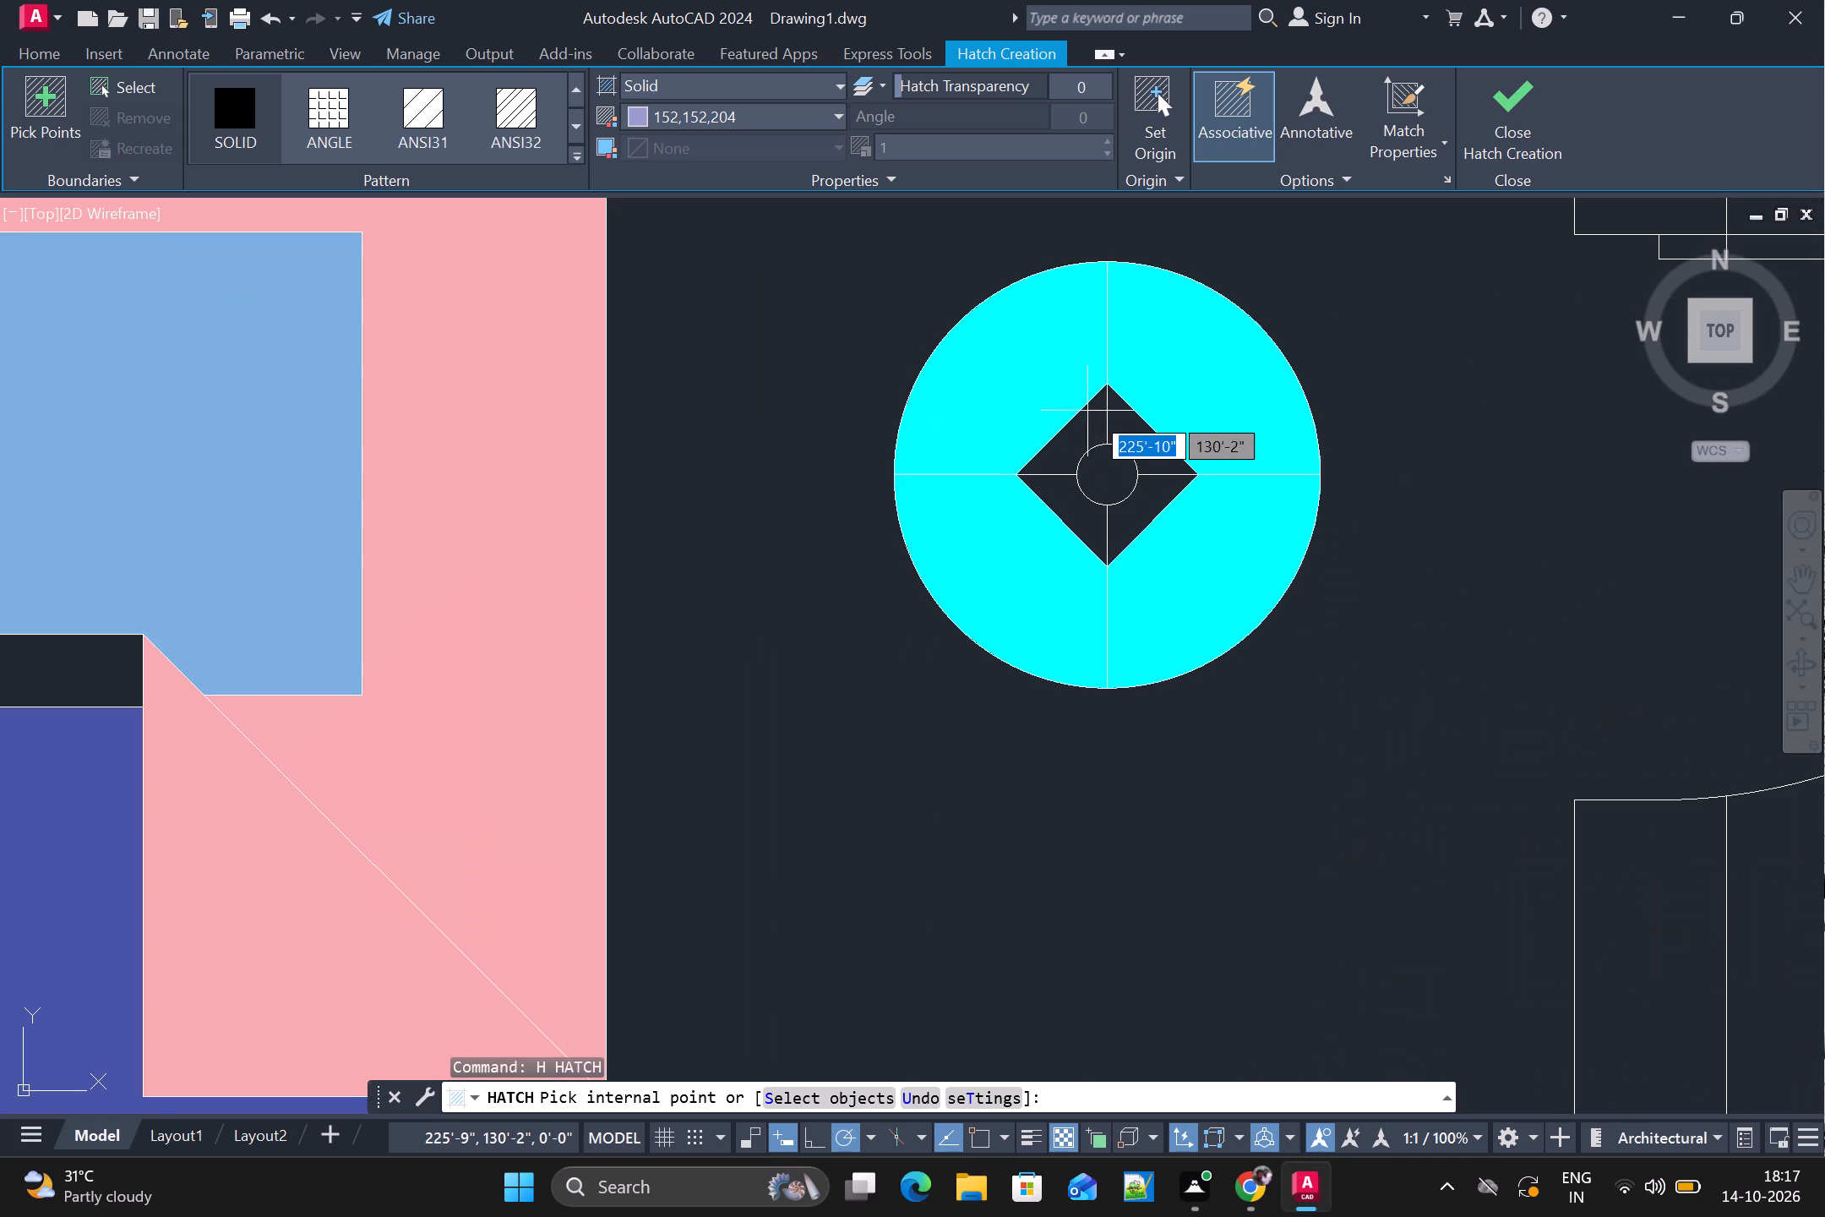
left_click(1091, 439)
left_click(1109, 478)
left_click(1159, 458)
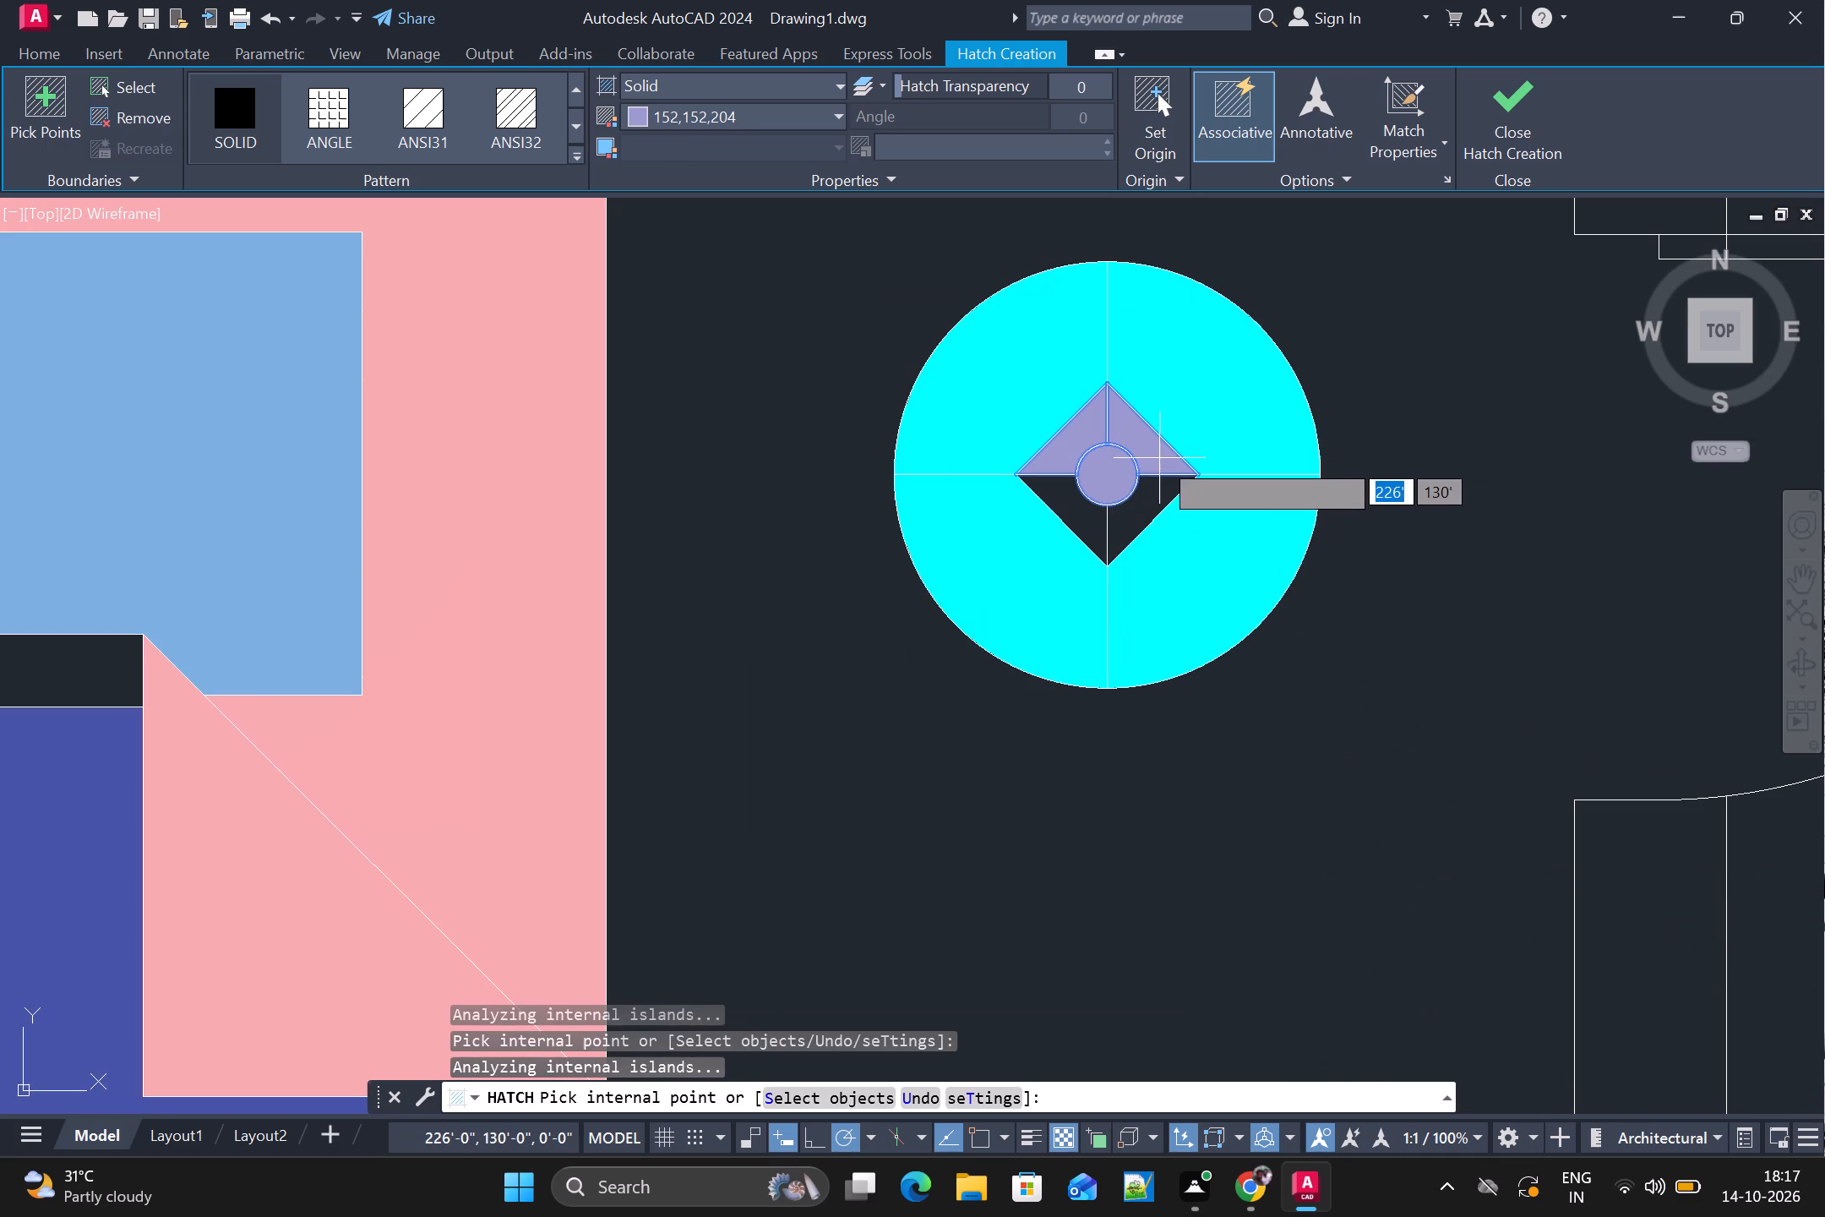
left_click(1145, 520)
left_click(1071, 513)
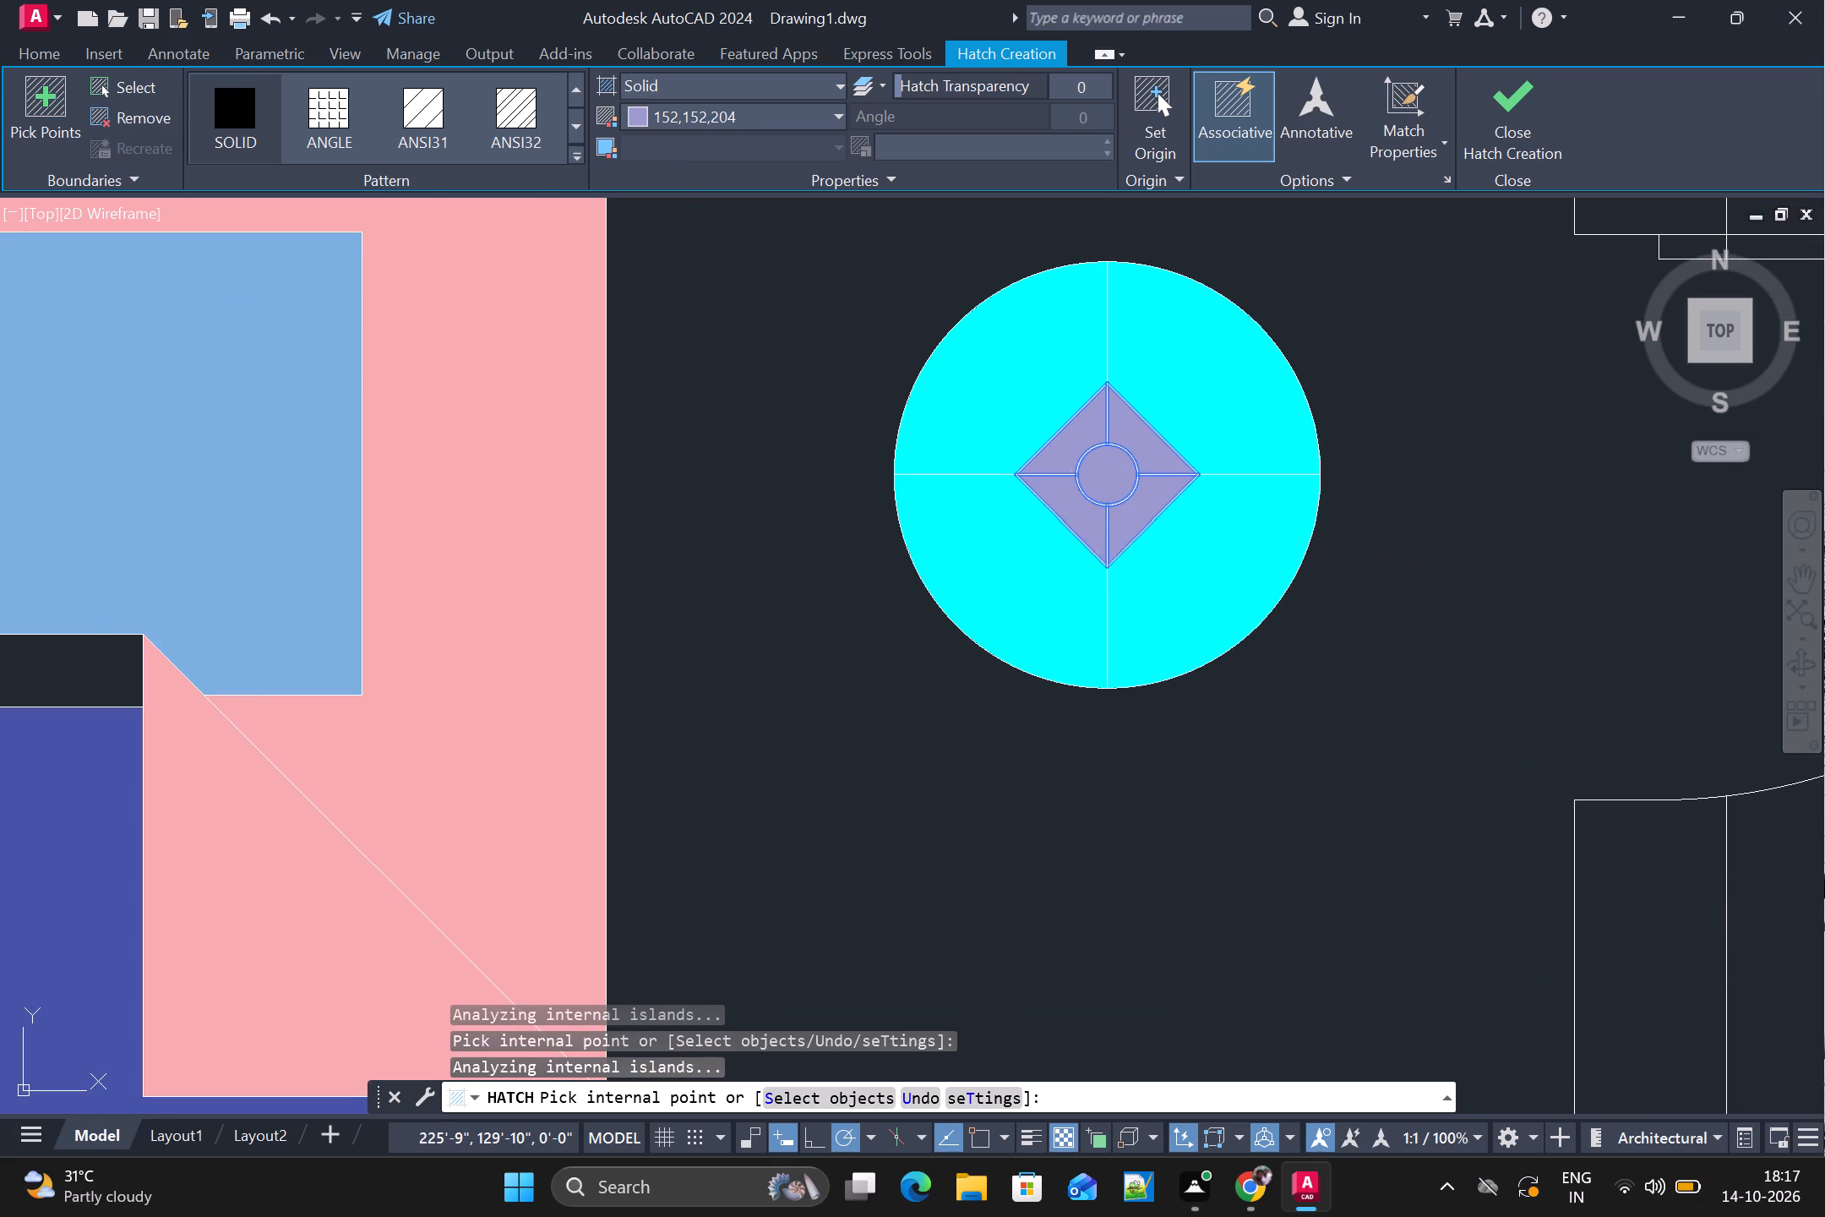
Add the same 152,152,204 fill to the central circle and four diamond segments of the bedside lamp nearest the utility.
scroll(1076, 520, "down", 3)
scroll(274, 525, "up", 1)
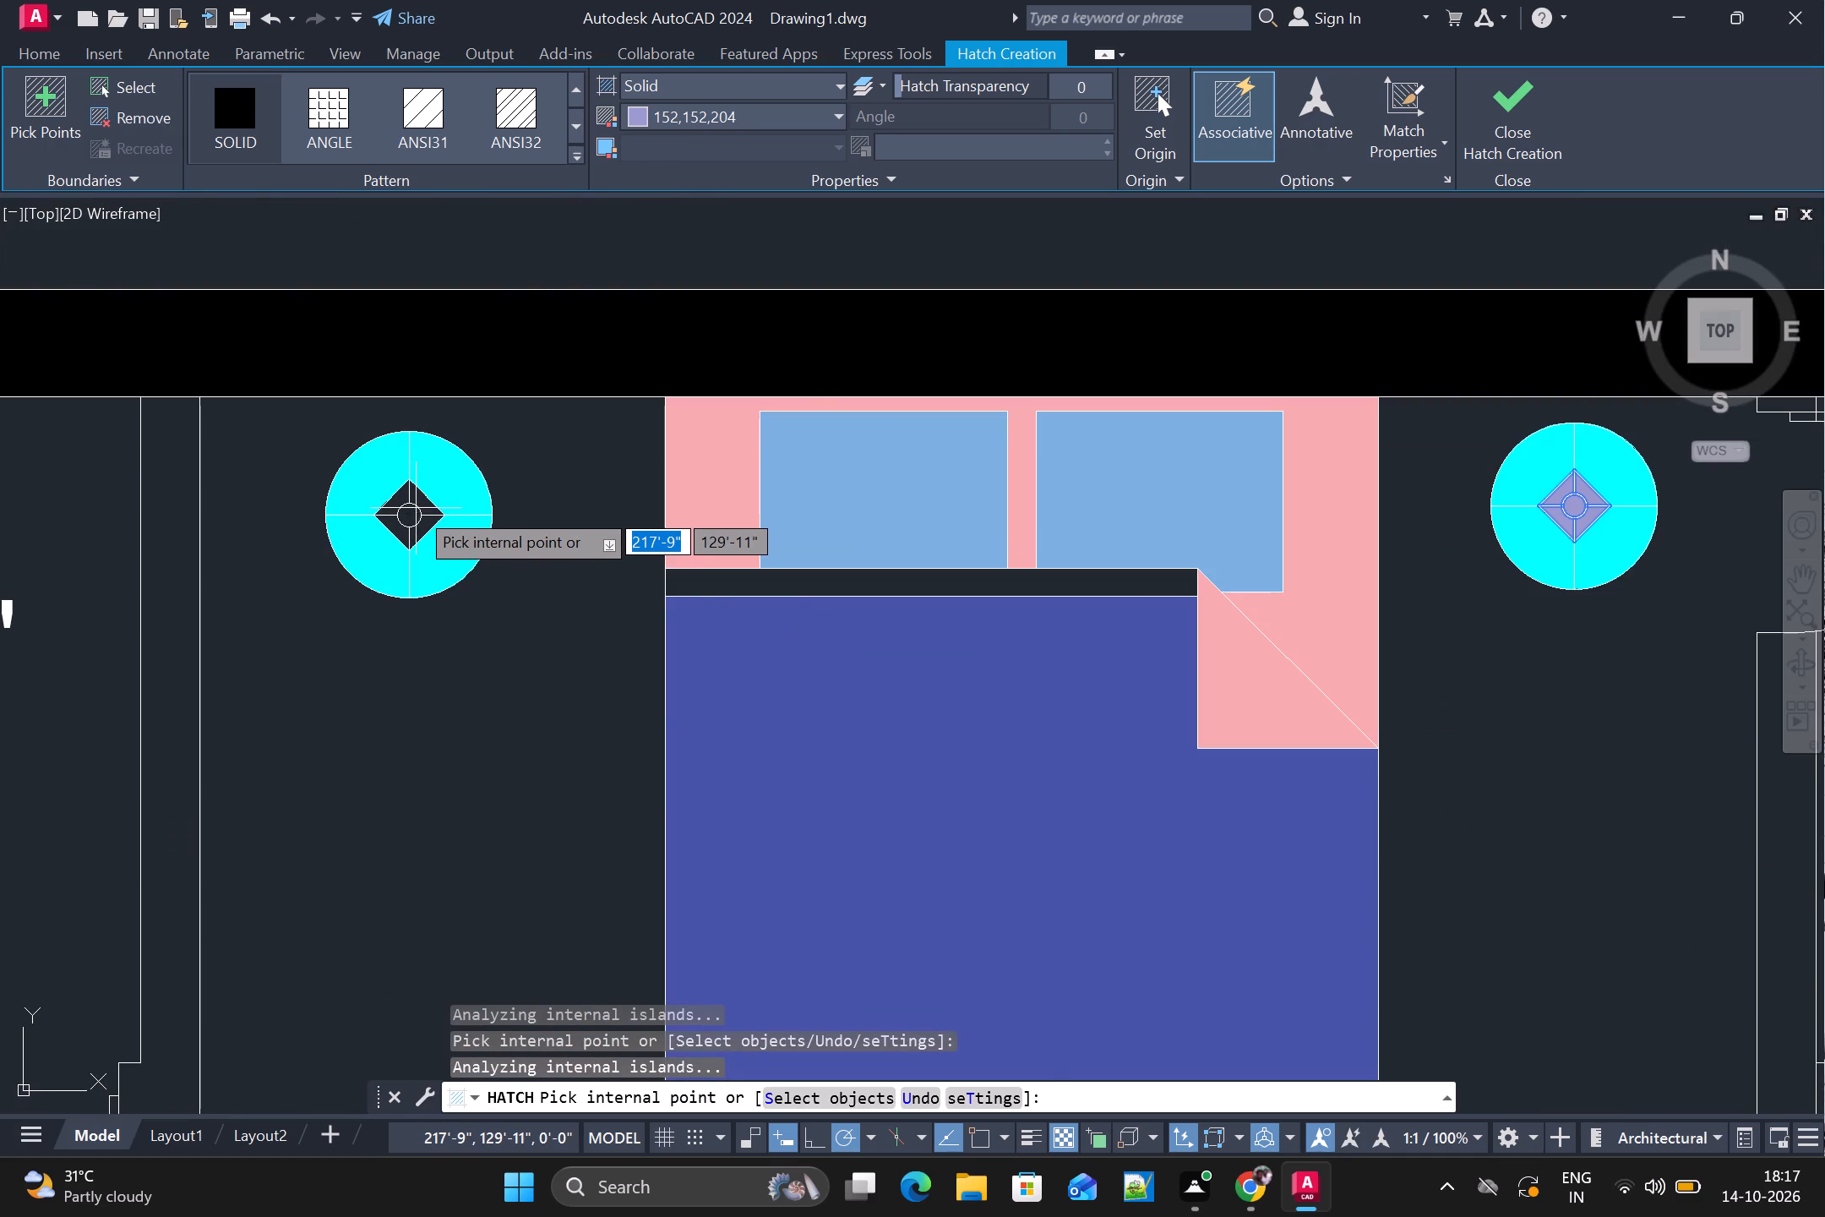
scroll(416, 506, "up", 2)
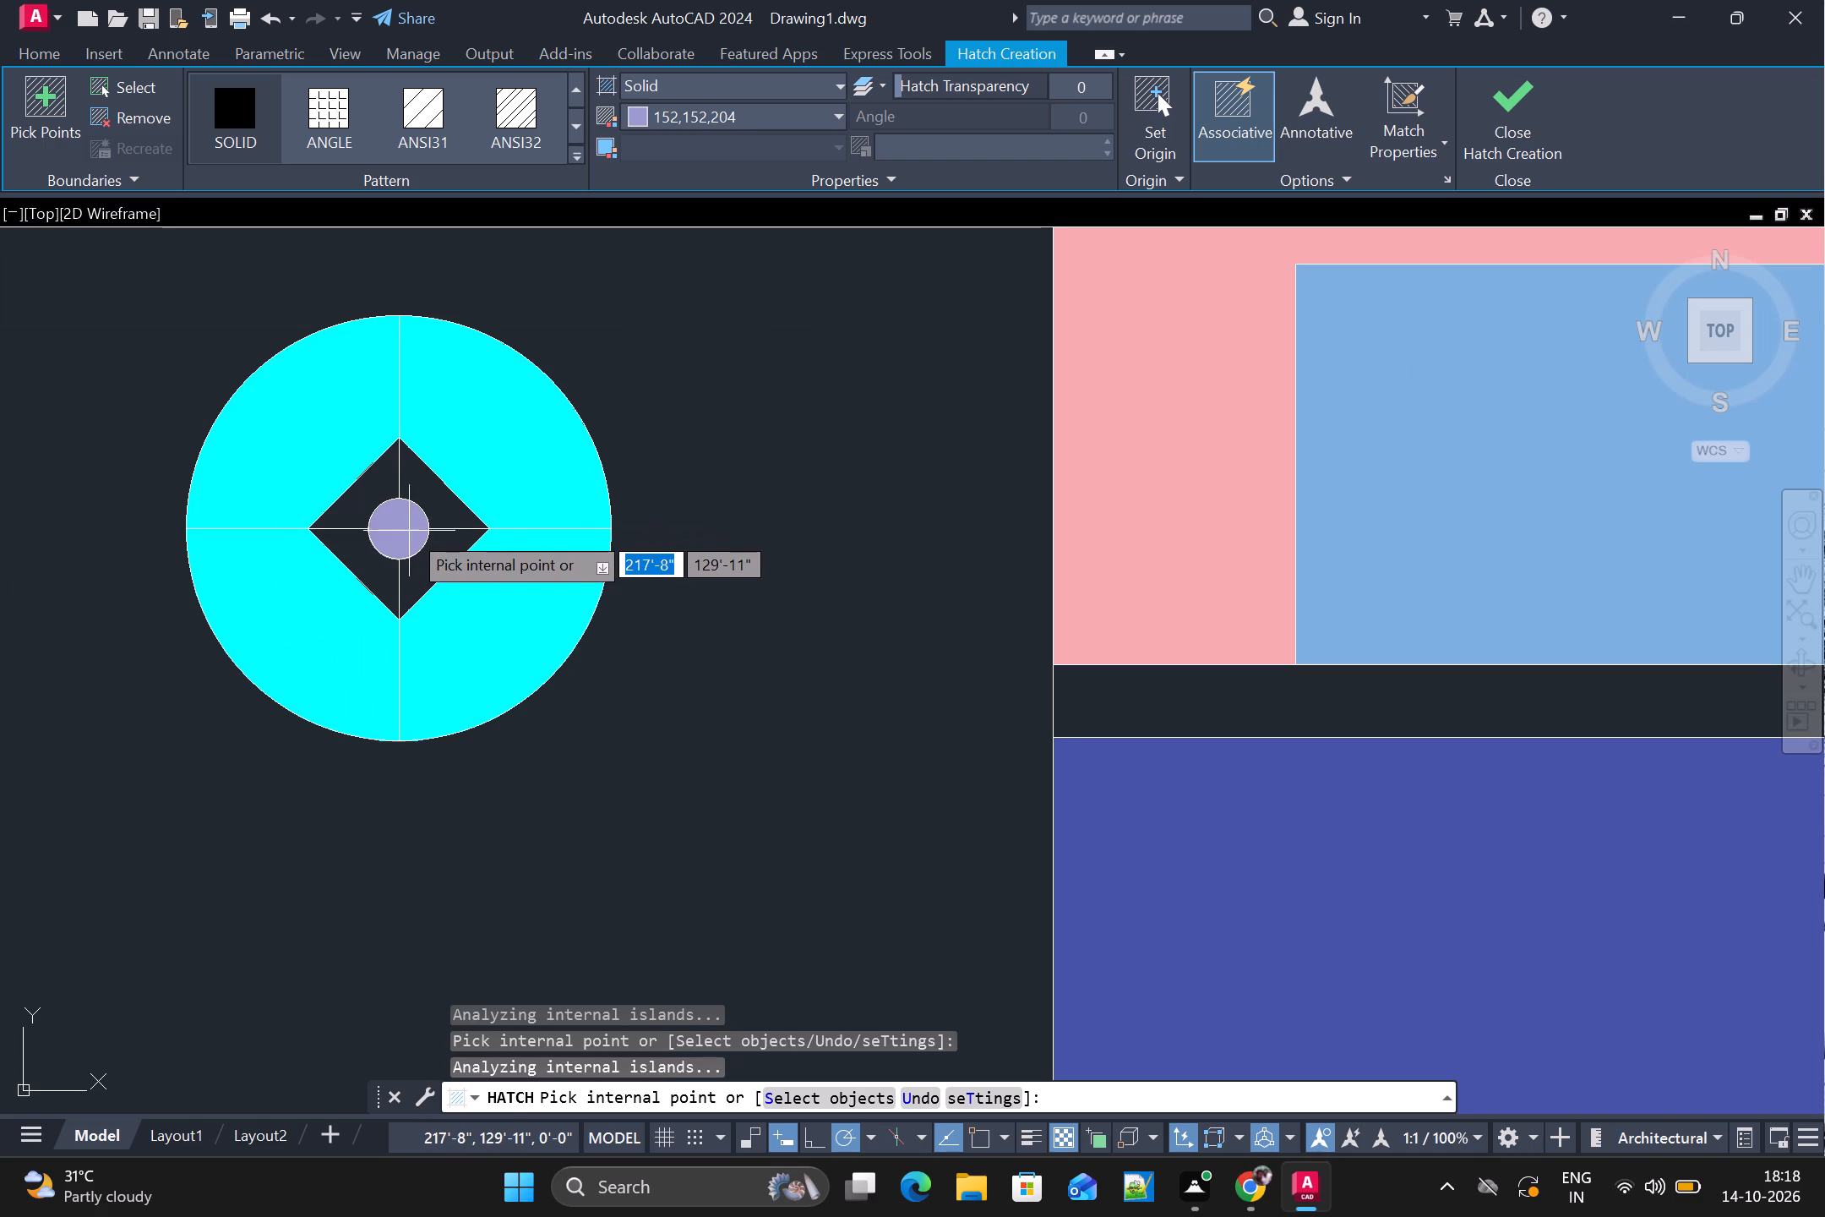
left_click(409, 532)
left_click(436, 510)
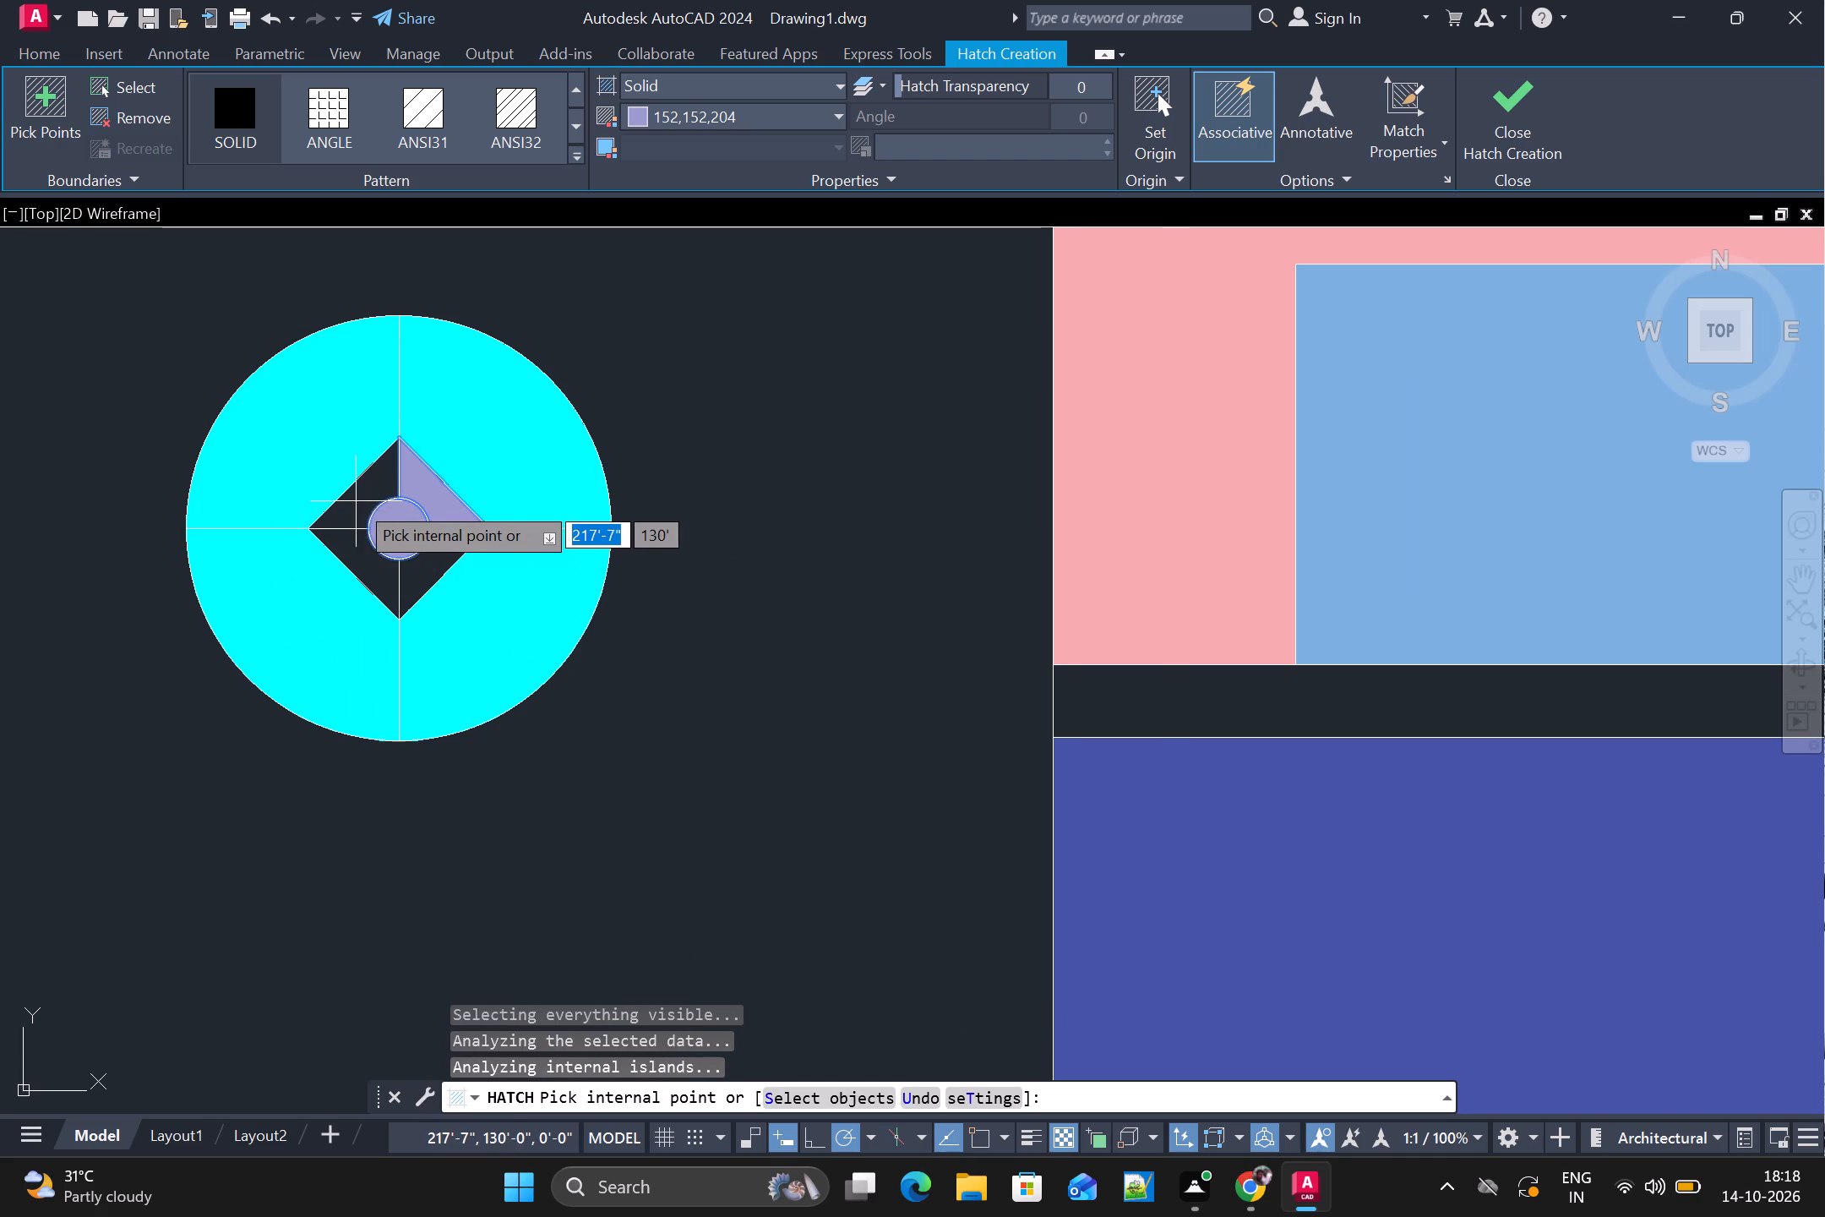
left_click(362, 512)
left_click(364, 559)
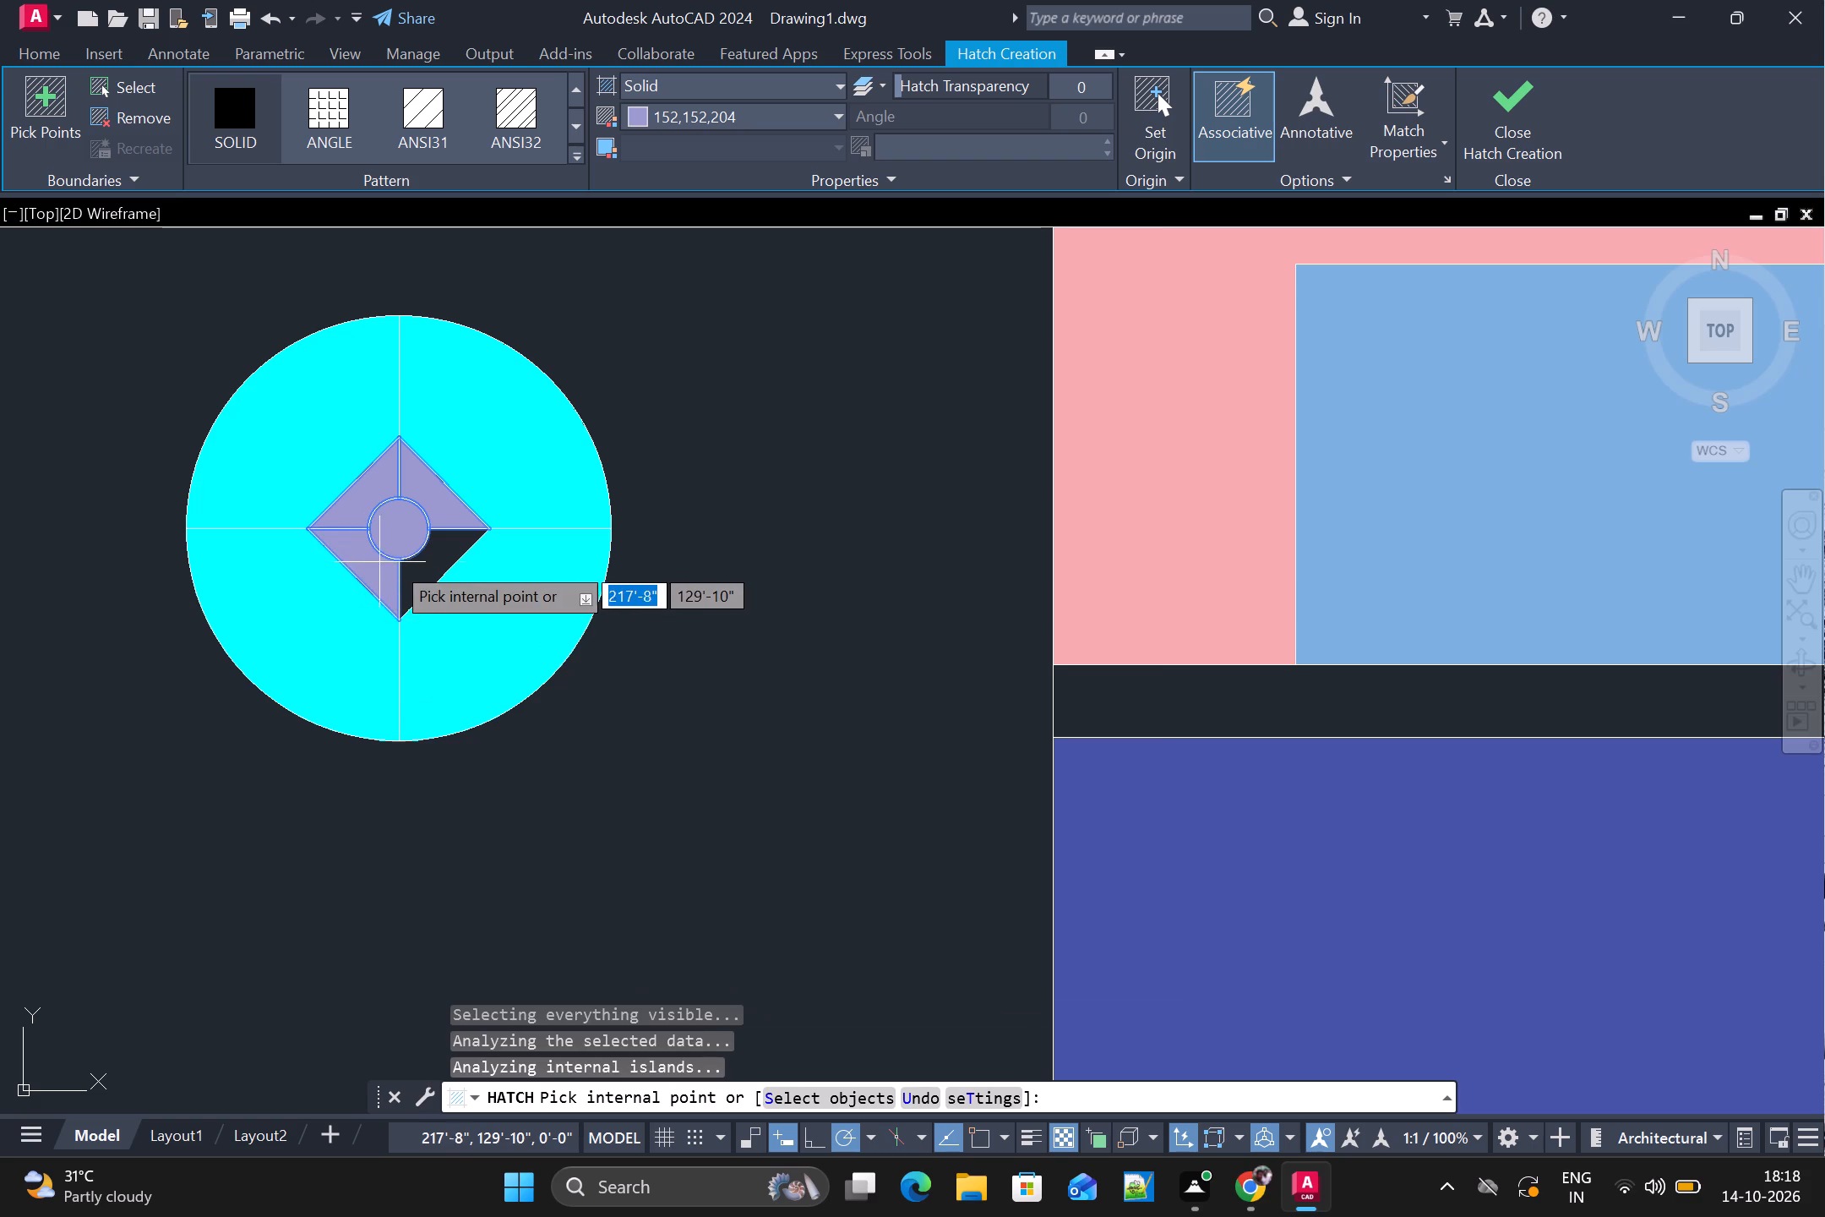
left_click(443, 559)
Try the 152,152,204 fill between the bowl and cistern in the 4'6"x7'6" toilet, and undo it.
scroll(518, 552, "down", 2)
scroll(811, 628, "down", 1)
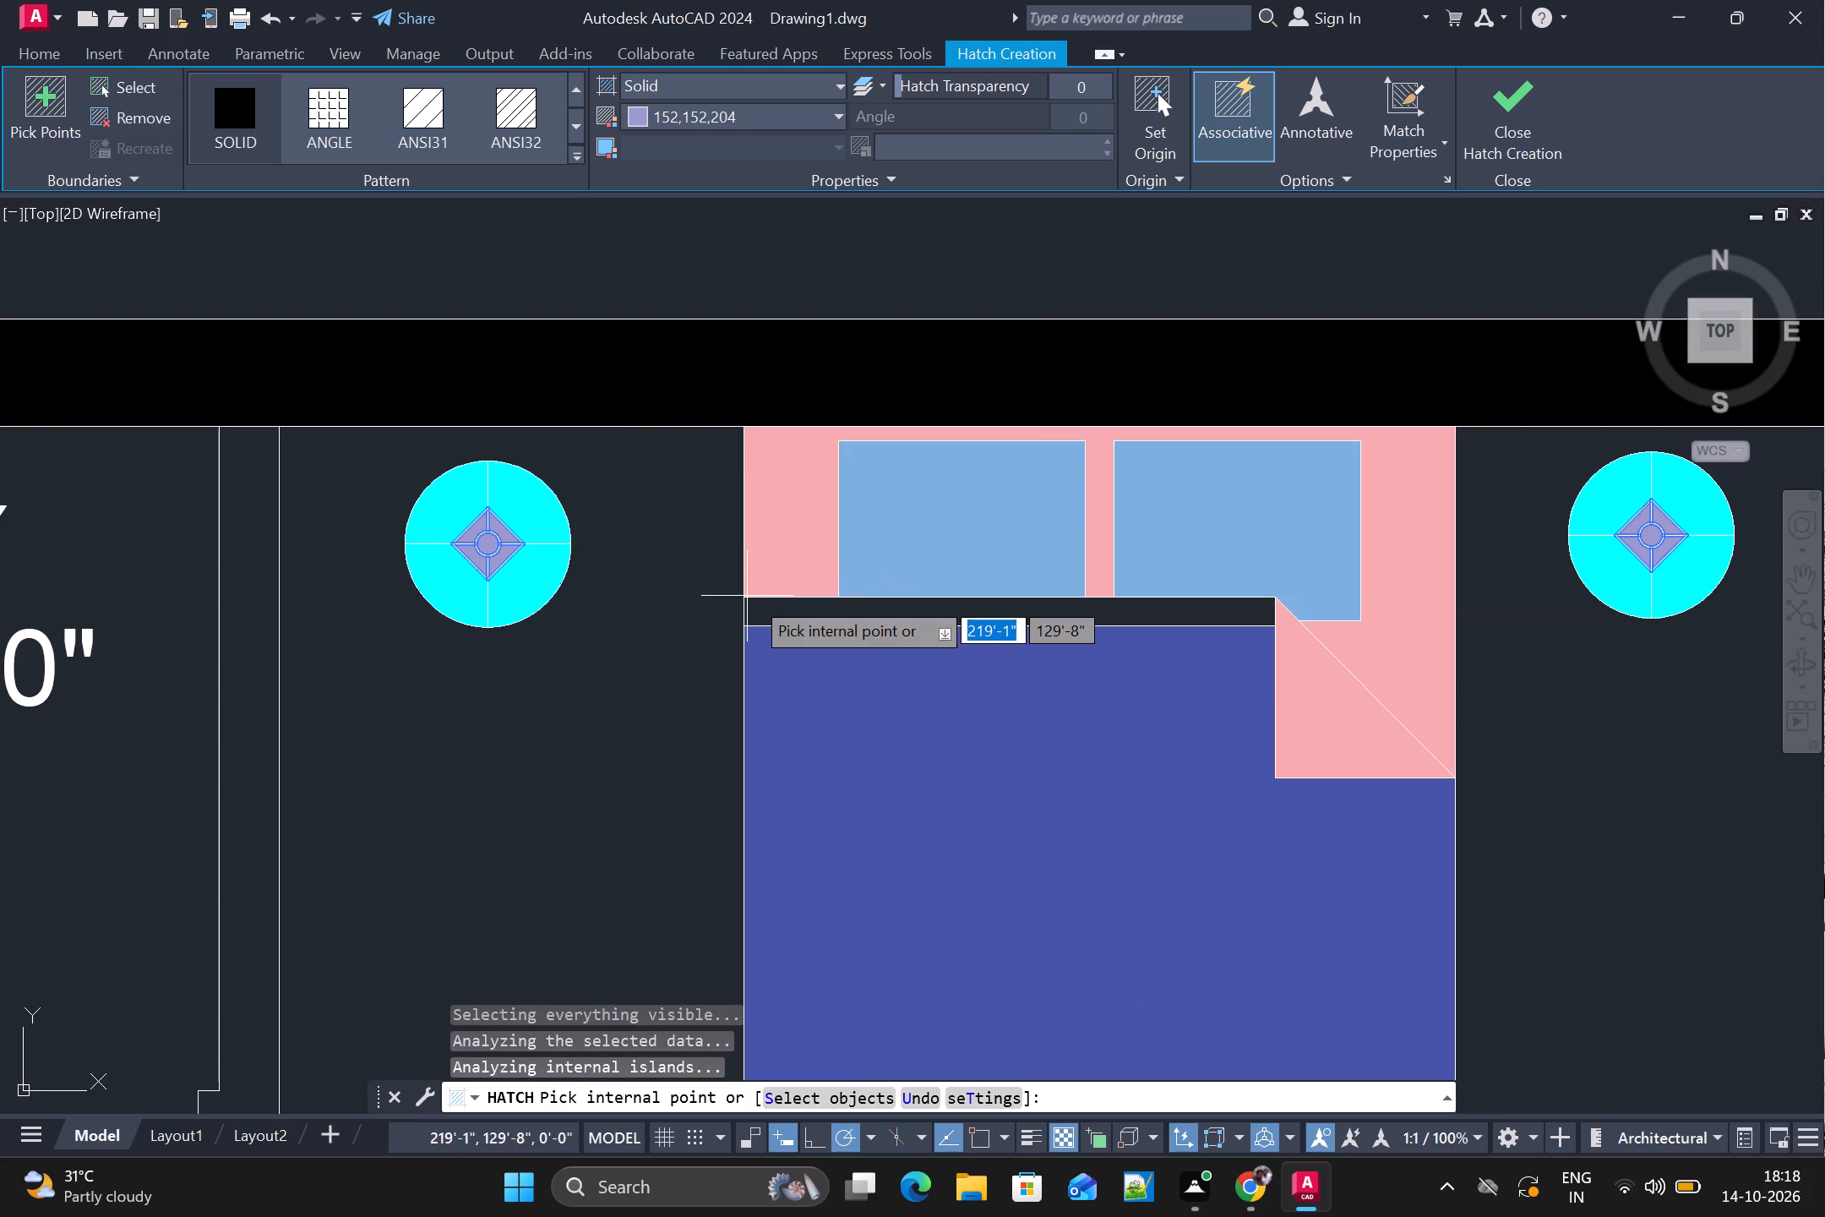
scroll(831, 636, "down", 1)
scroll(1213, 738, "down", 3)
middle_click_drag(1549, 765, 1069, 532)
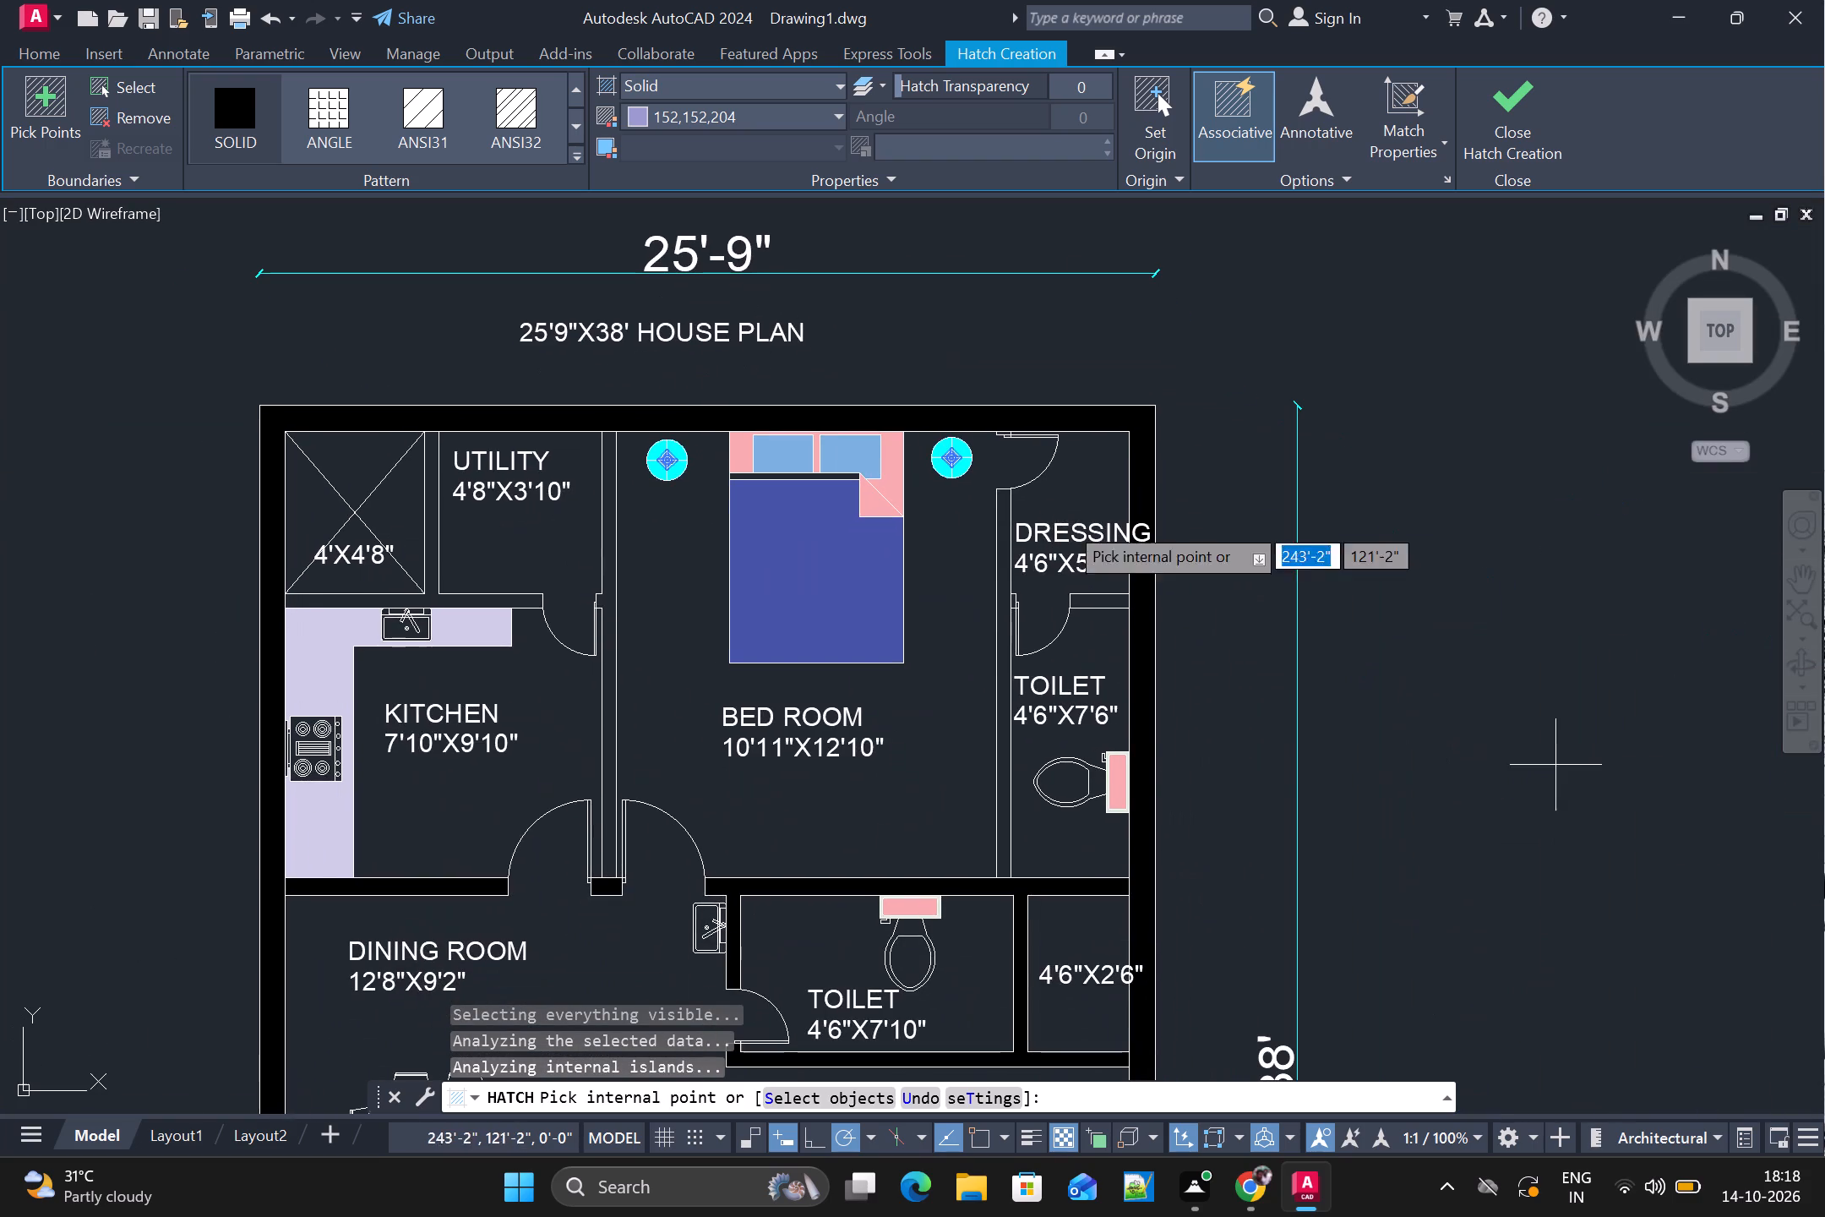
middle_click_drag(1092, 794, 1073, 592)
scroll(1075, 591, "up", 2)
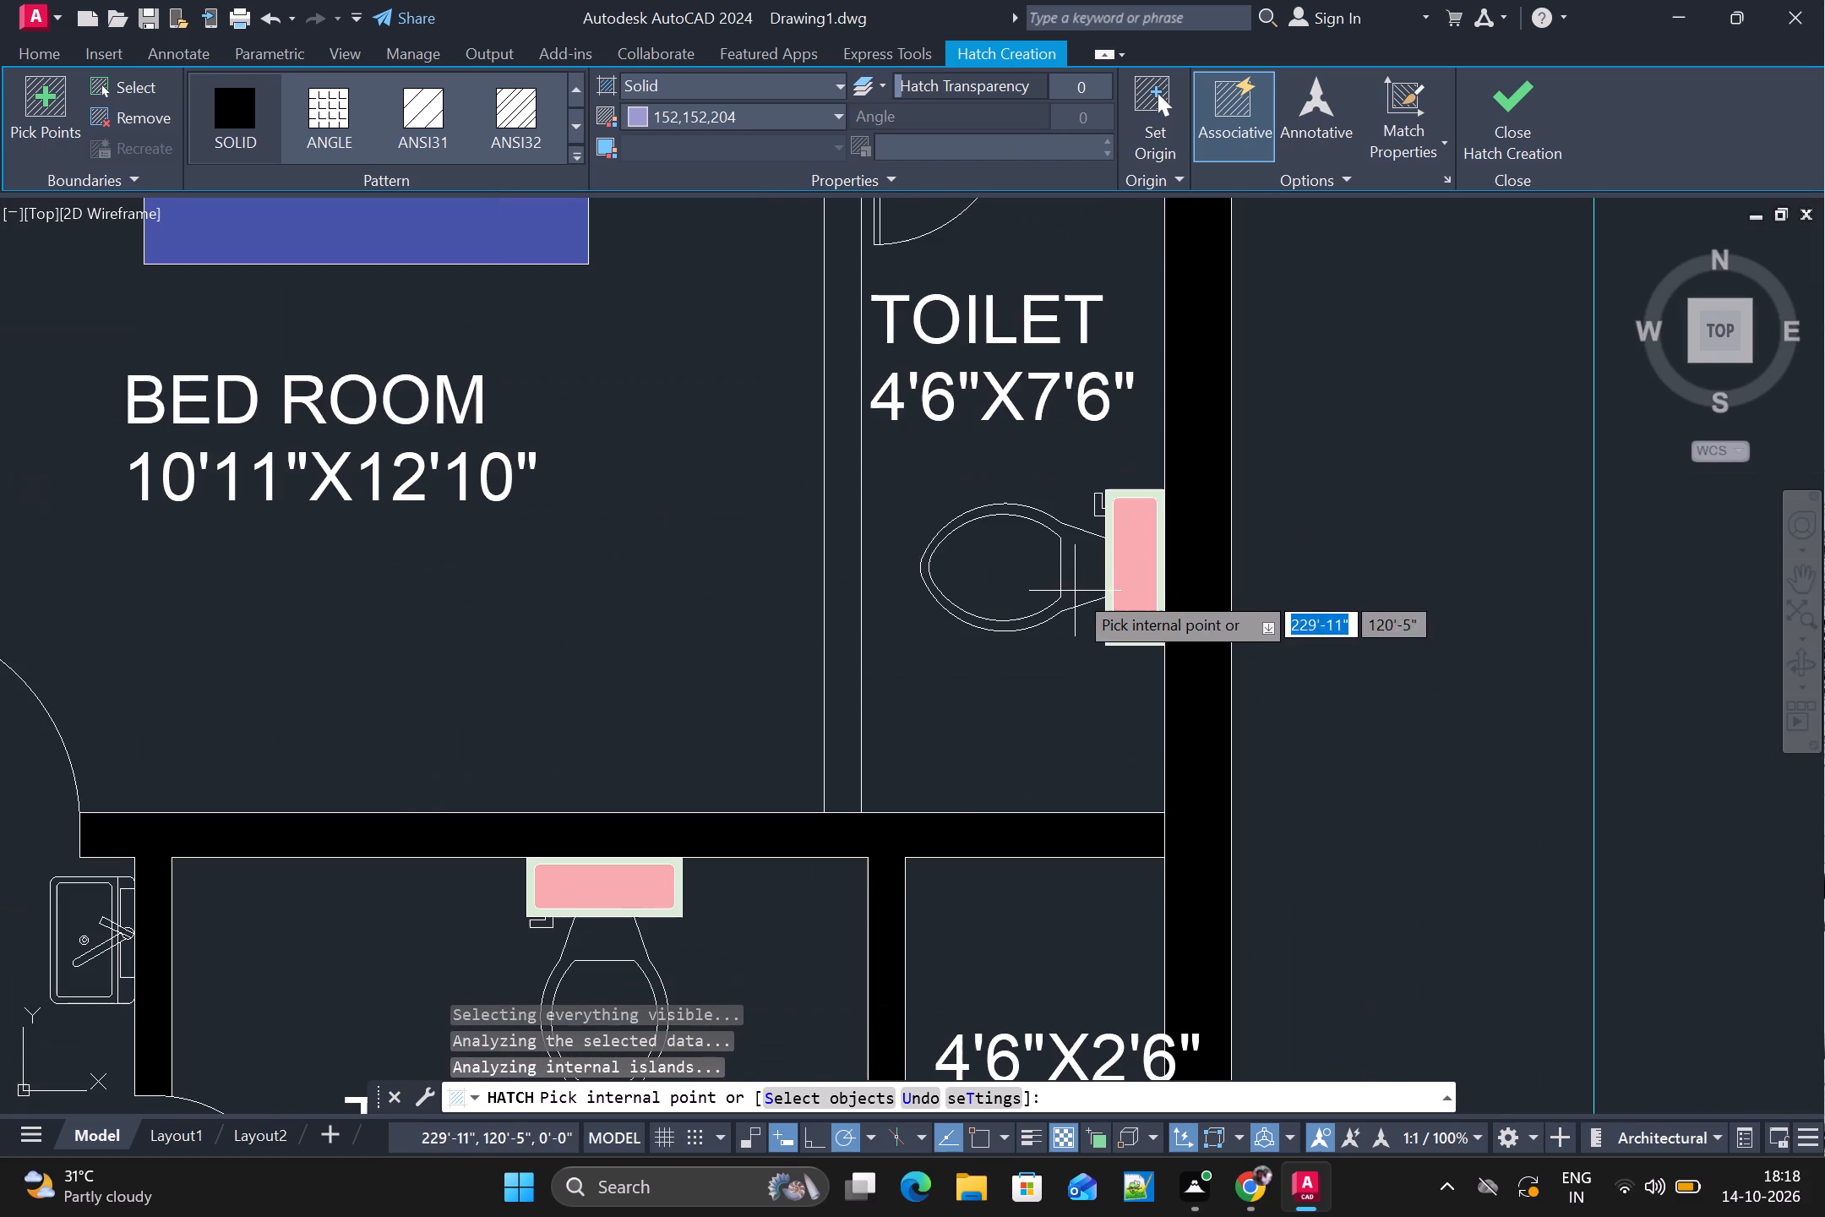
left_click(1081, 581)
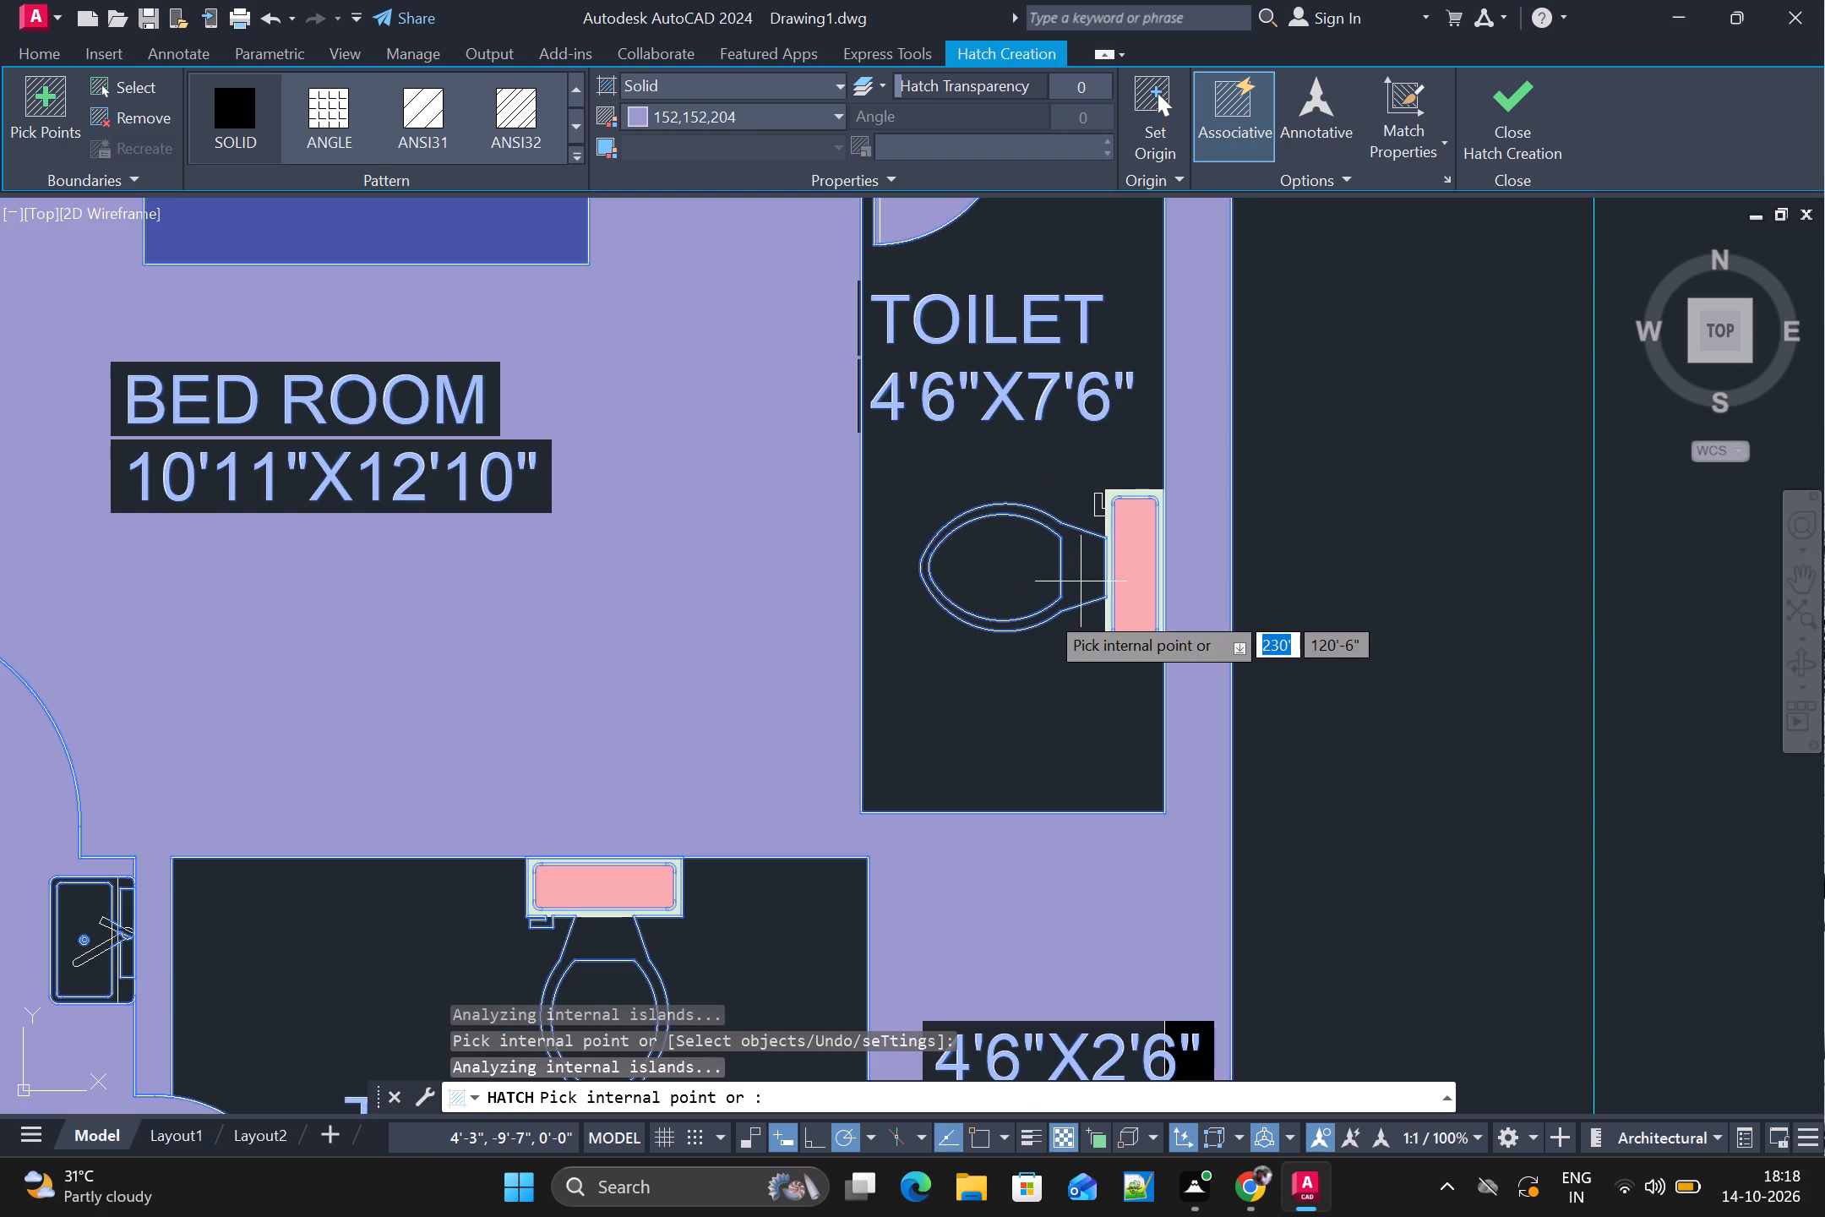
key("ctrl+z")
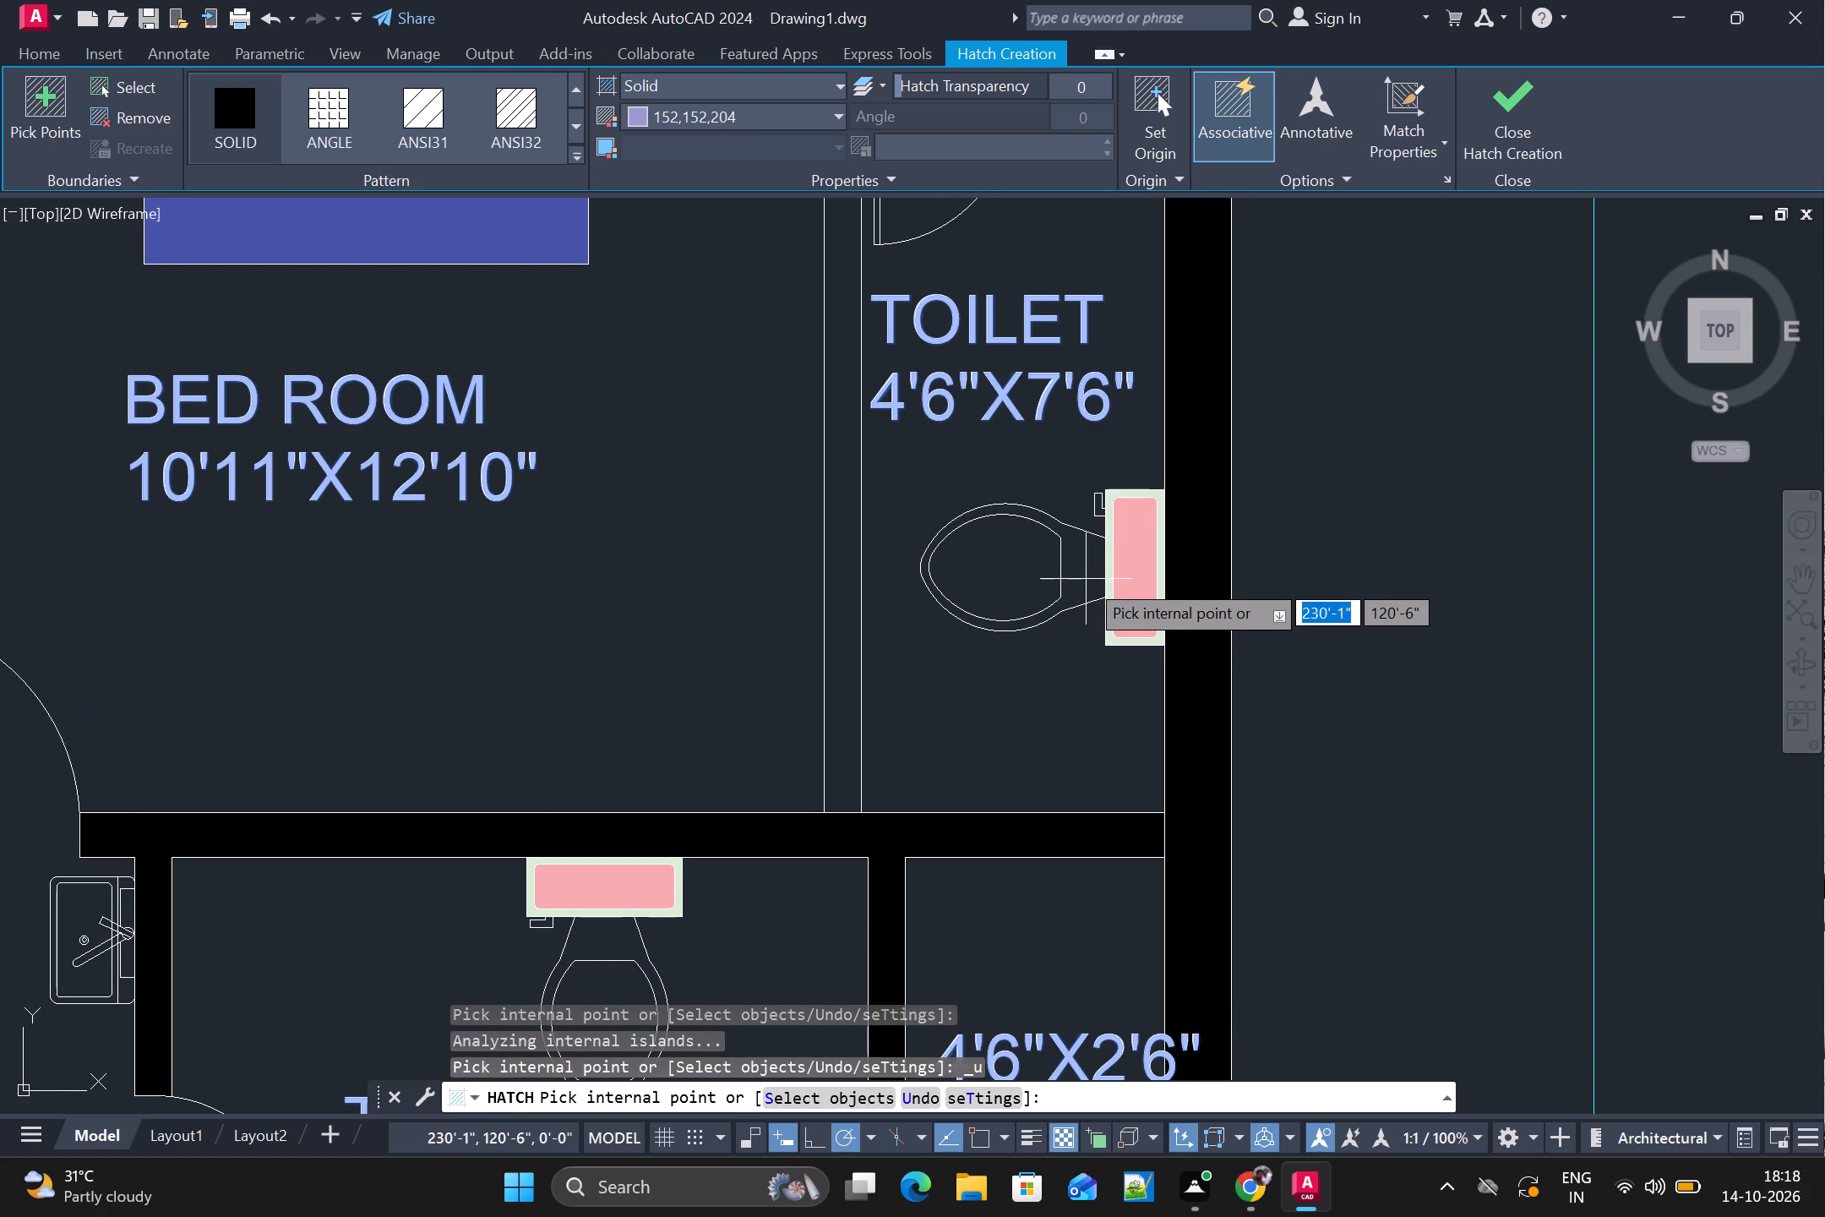
Finish the 152,152,204 hatch, keeping the fills in the lamp centres.
scroll(1086, 579, "down", 2)
left_click(1506, 125)
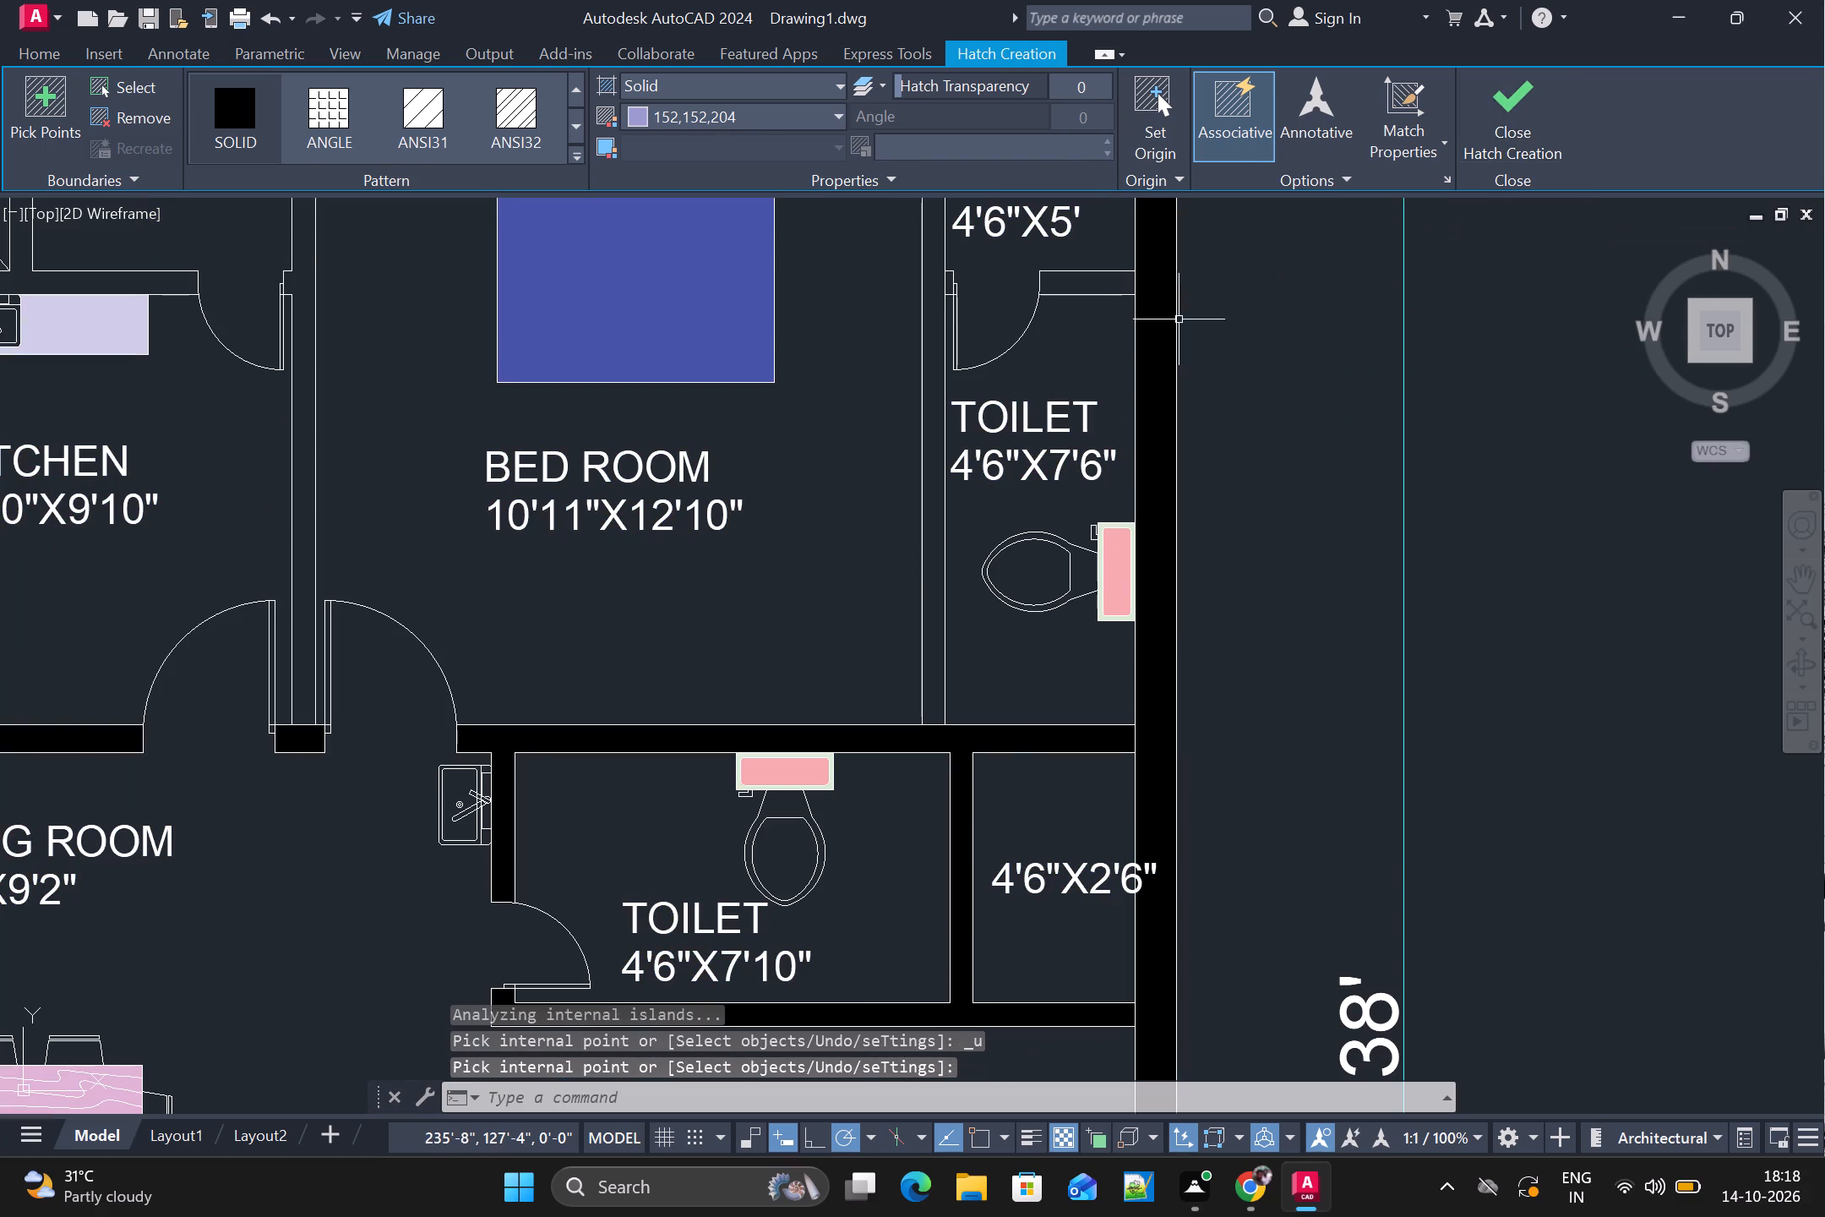
Hatch the seats of the three drawing room chairs with a solid magenta fill.
scroll(1015, 508, "down", 1)
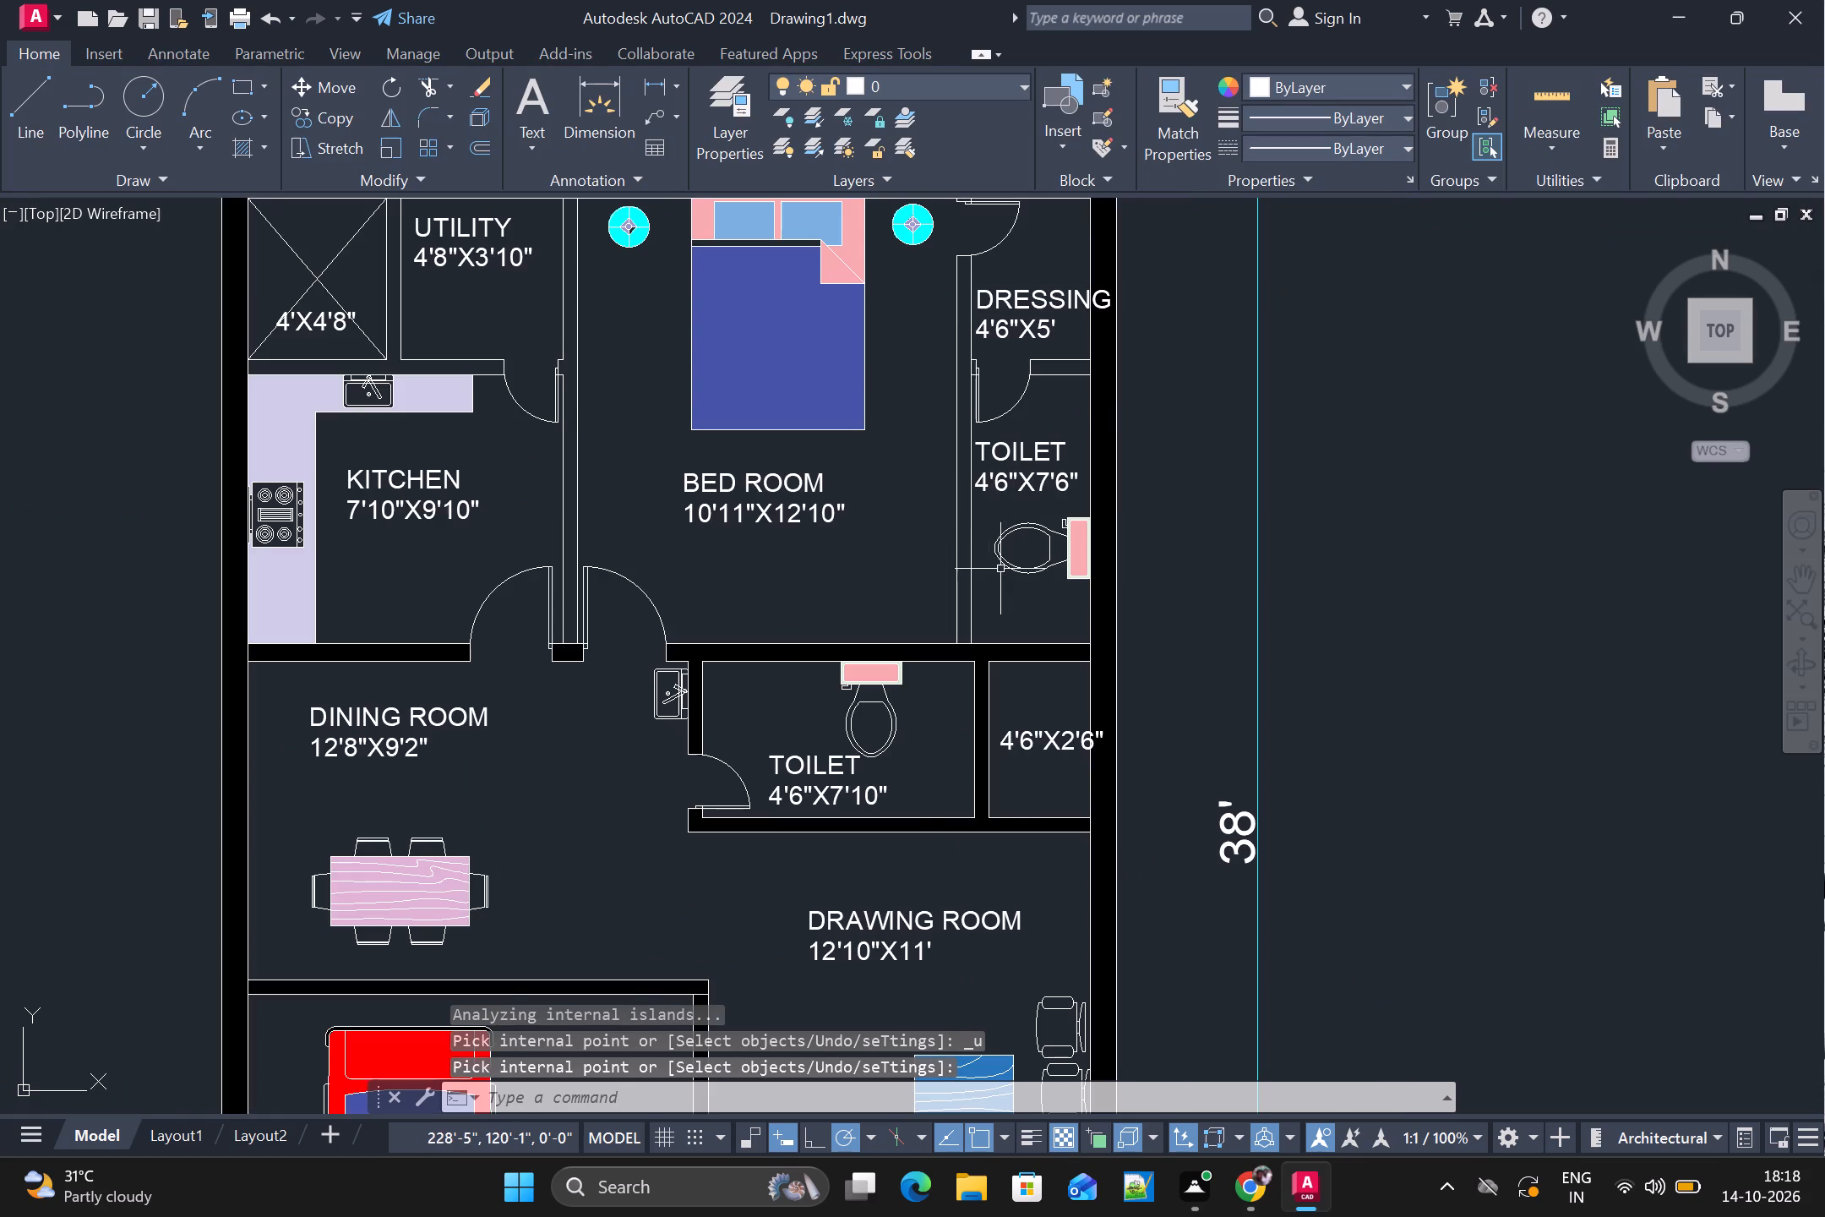
scroll(1000, 570, "down", 1)
middle_click_drag(1000, 579, 1038, 428)
scroll(1029, 531, "up", 1)
scroll(1029, 531, "down", 1)
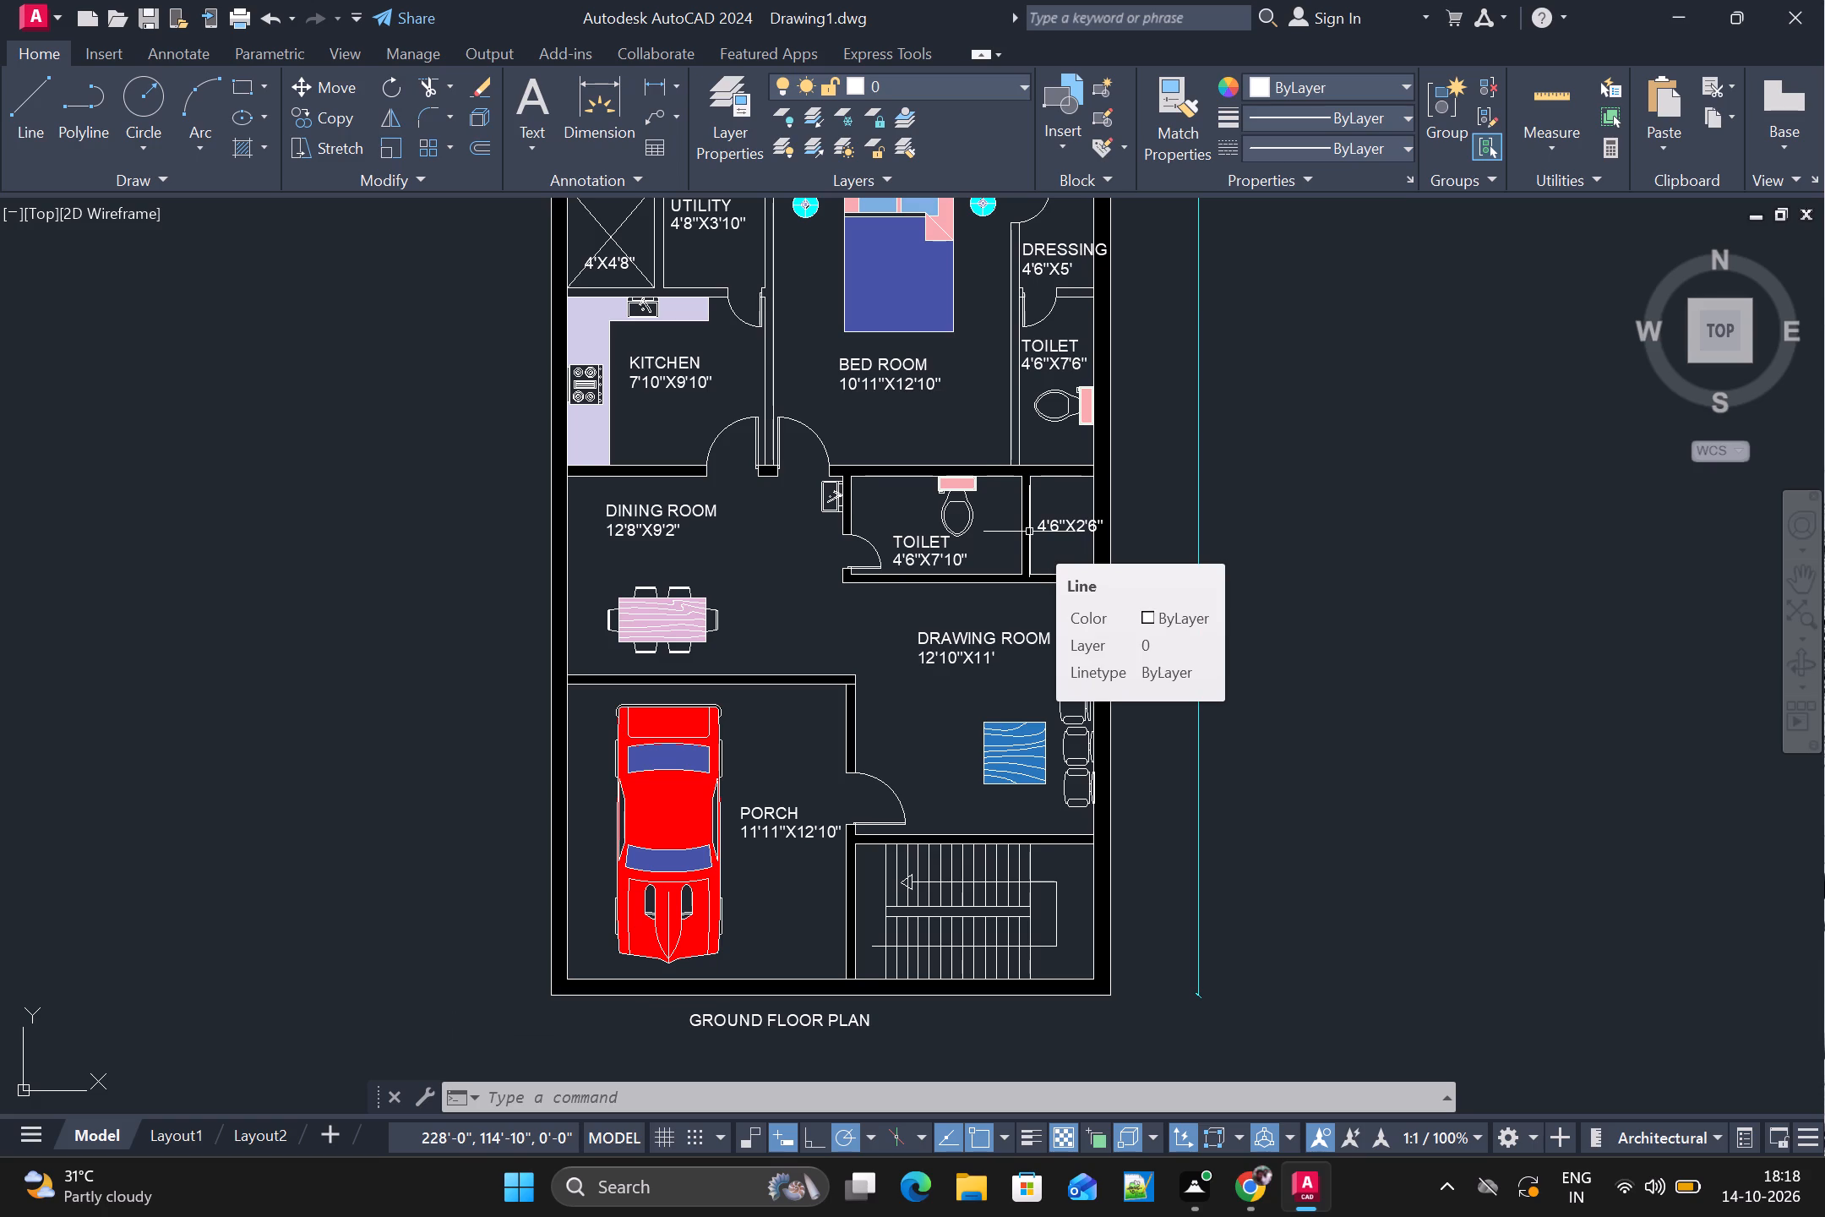
scroll(1161, 696, "up", 1)
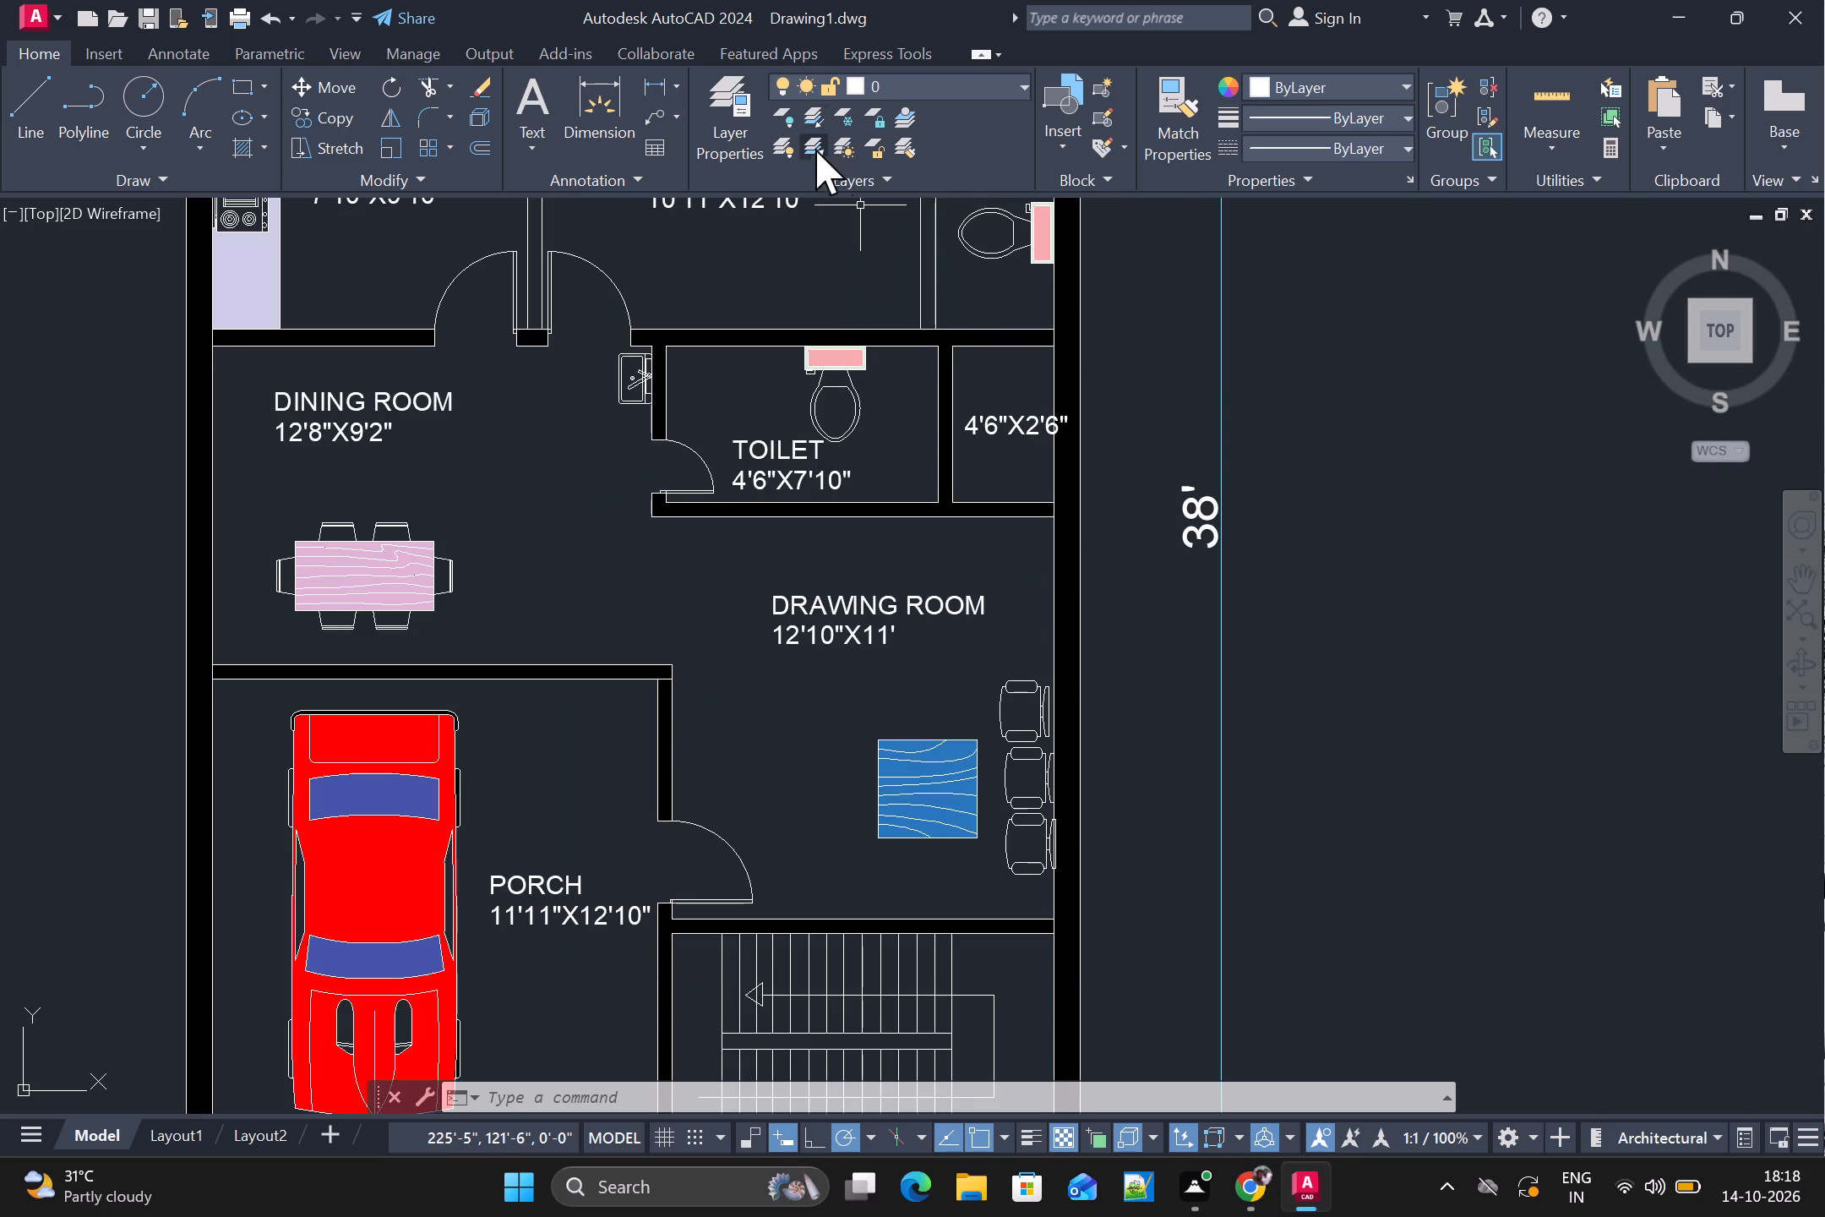
key("h")
key("Return")
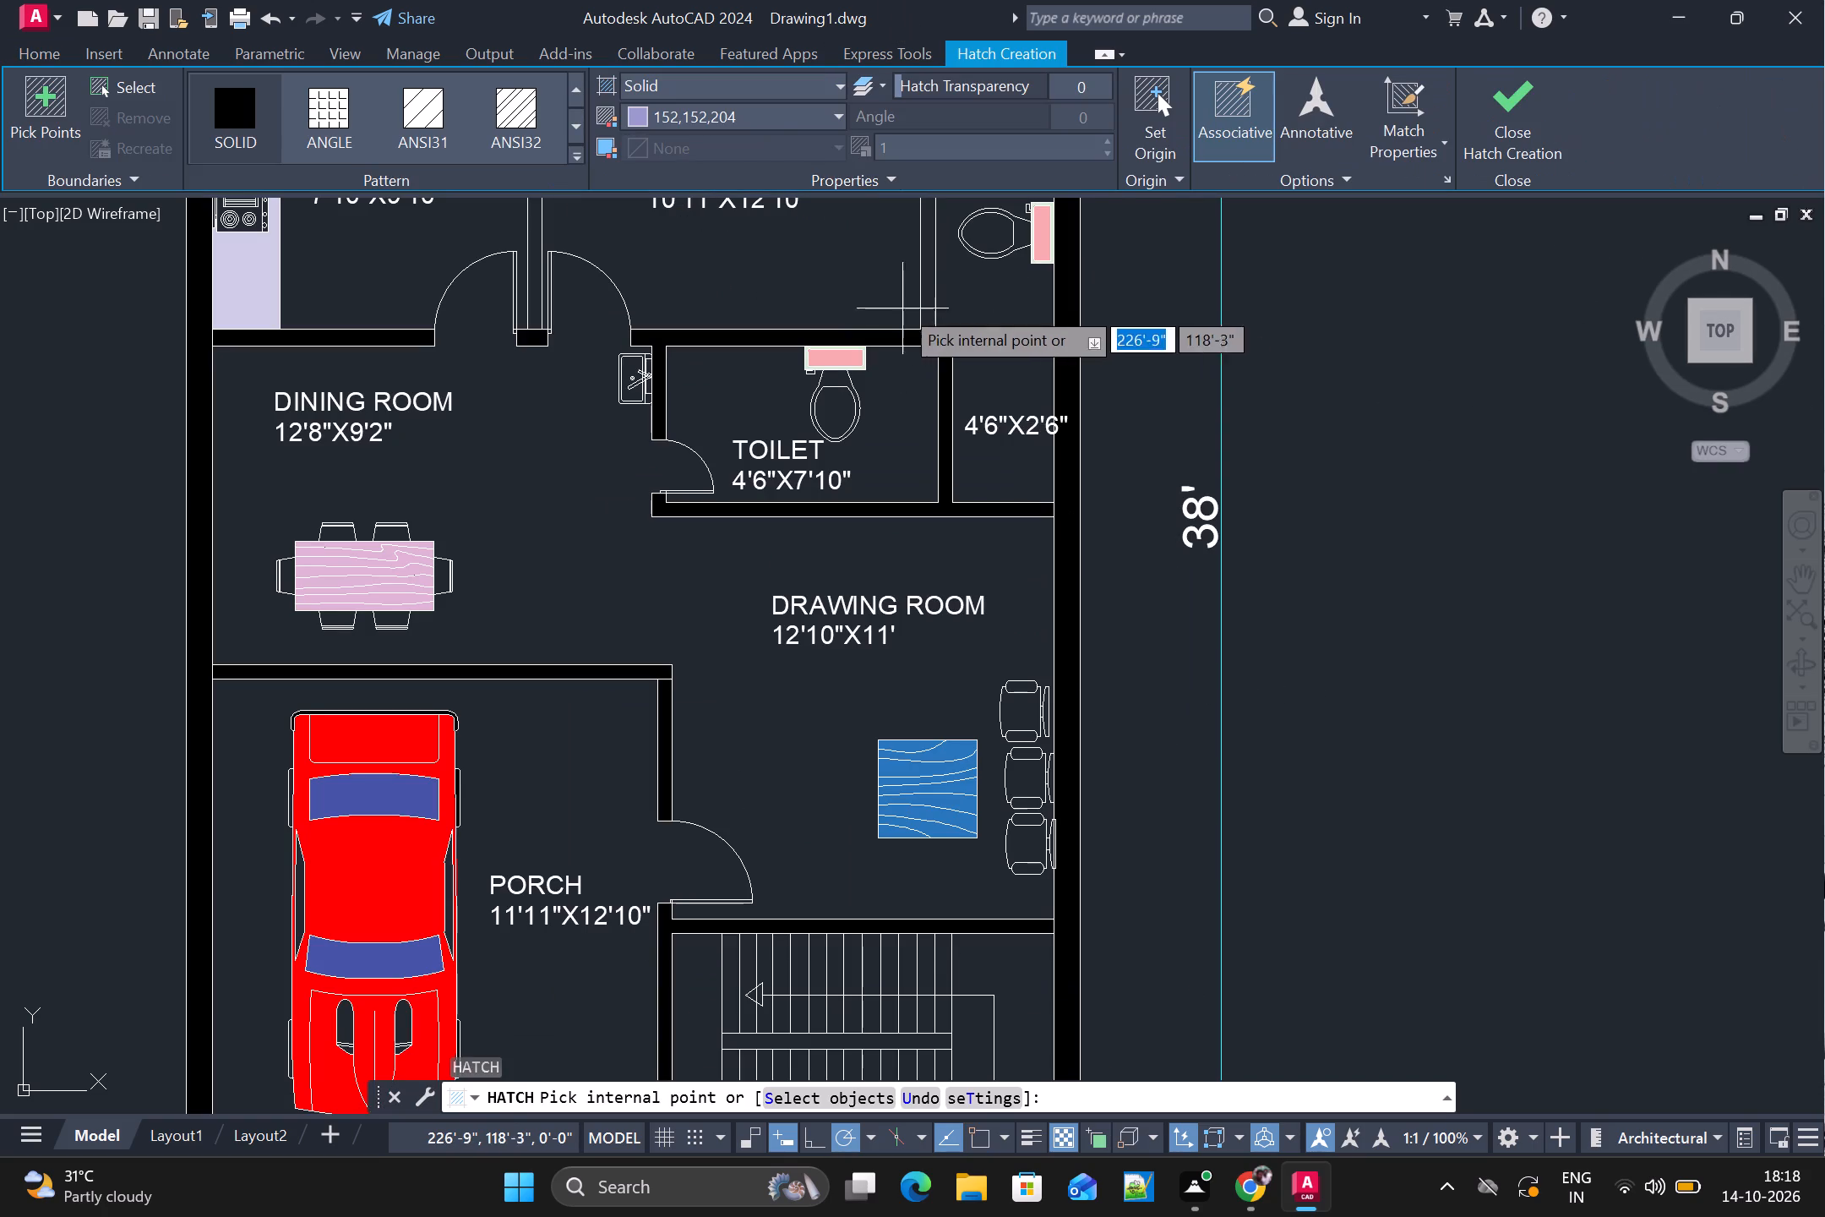
left_click(759, 108)
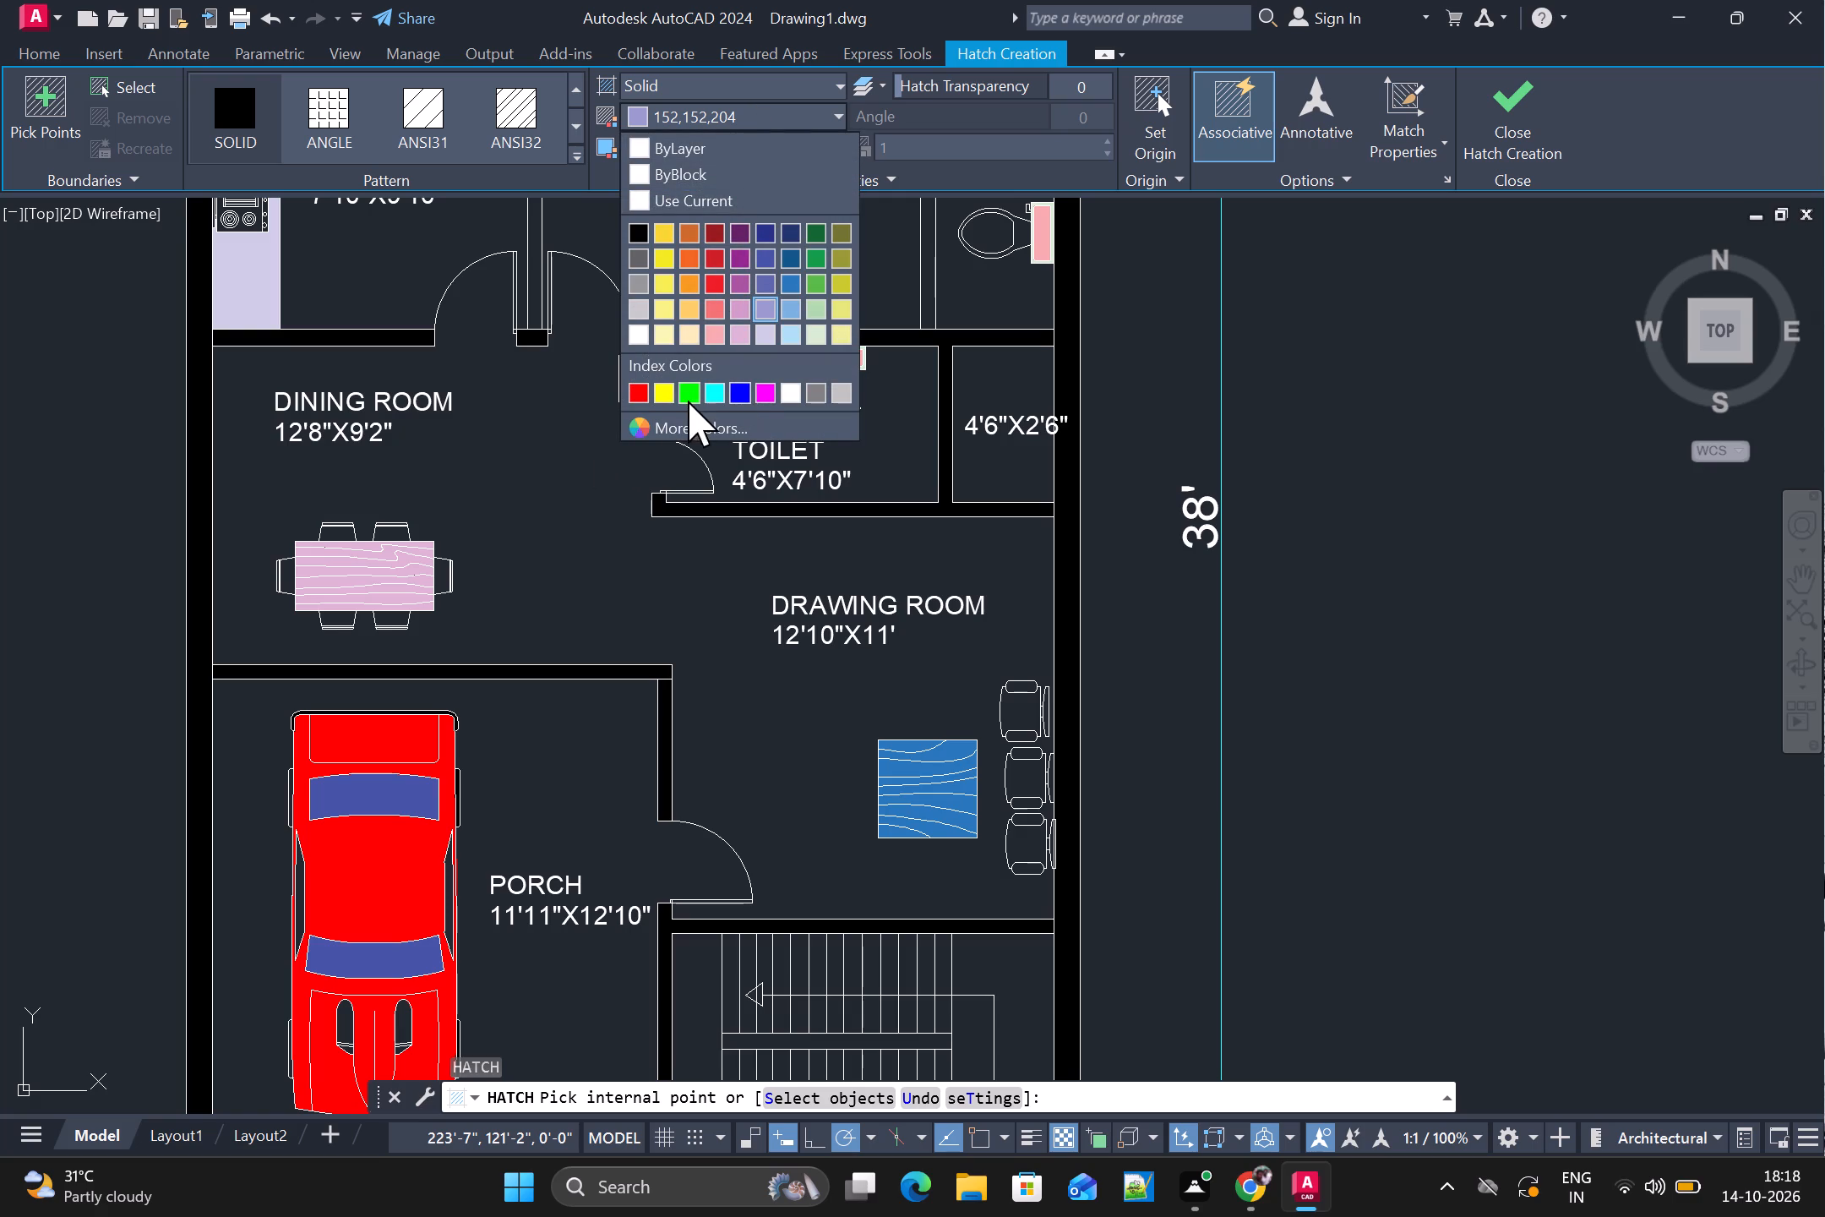
left_click(764, 395)
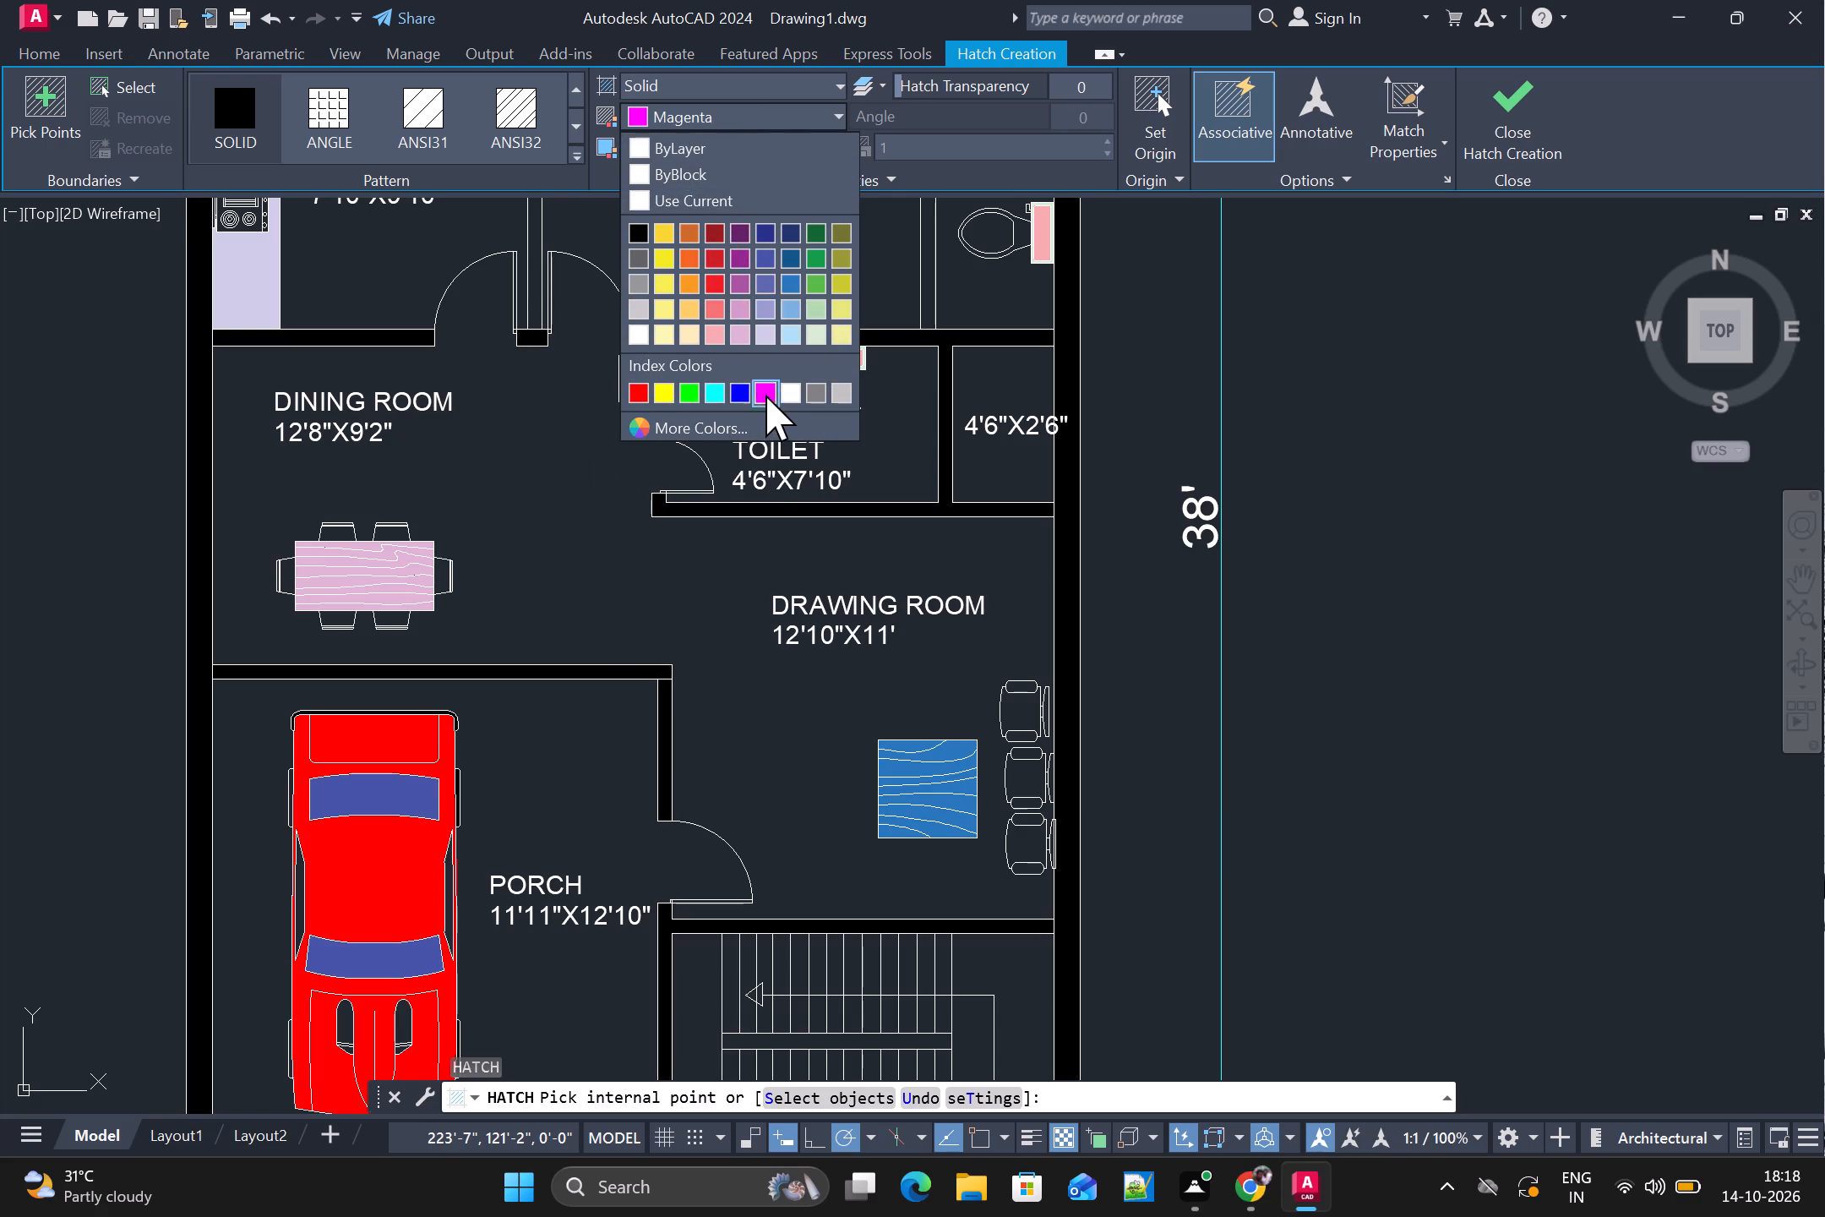
scroll(830, 576, "down", 1)
scroll(949, 749, "up", 3)
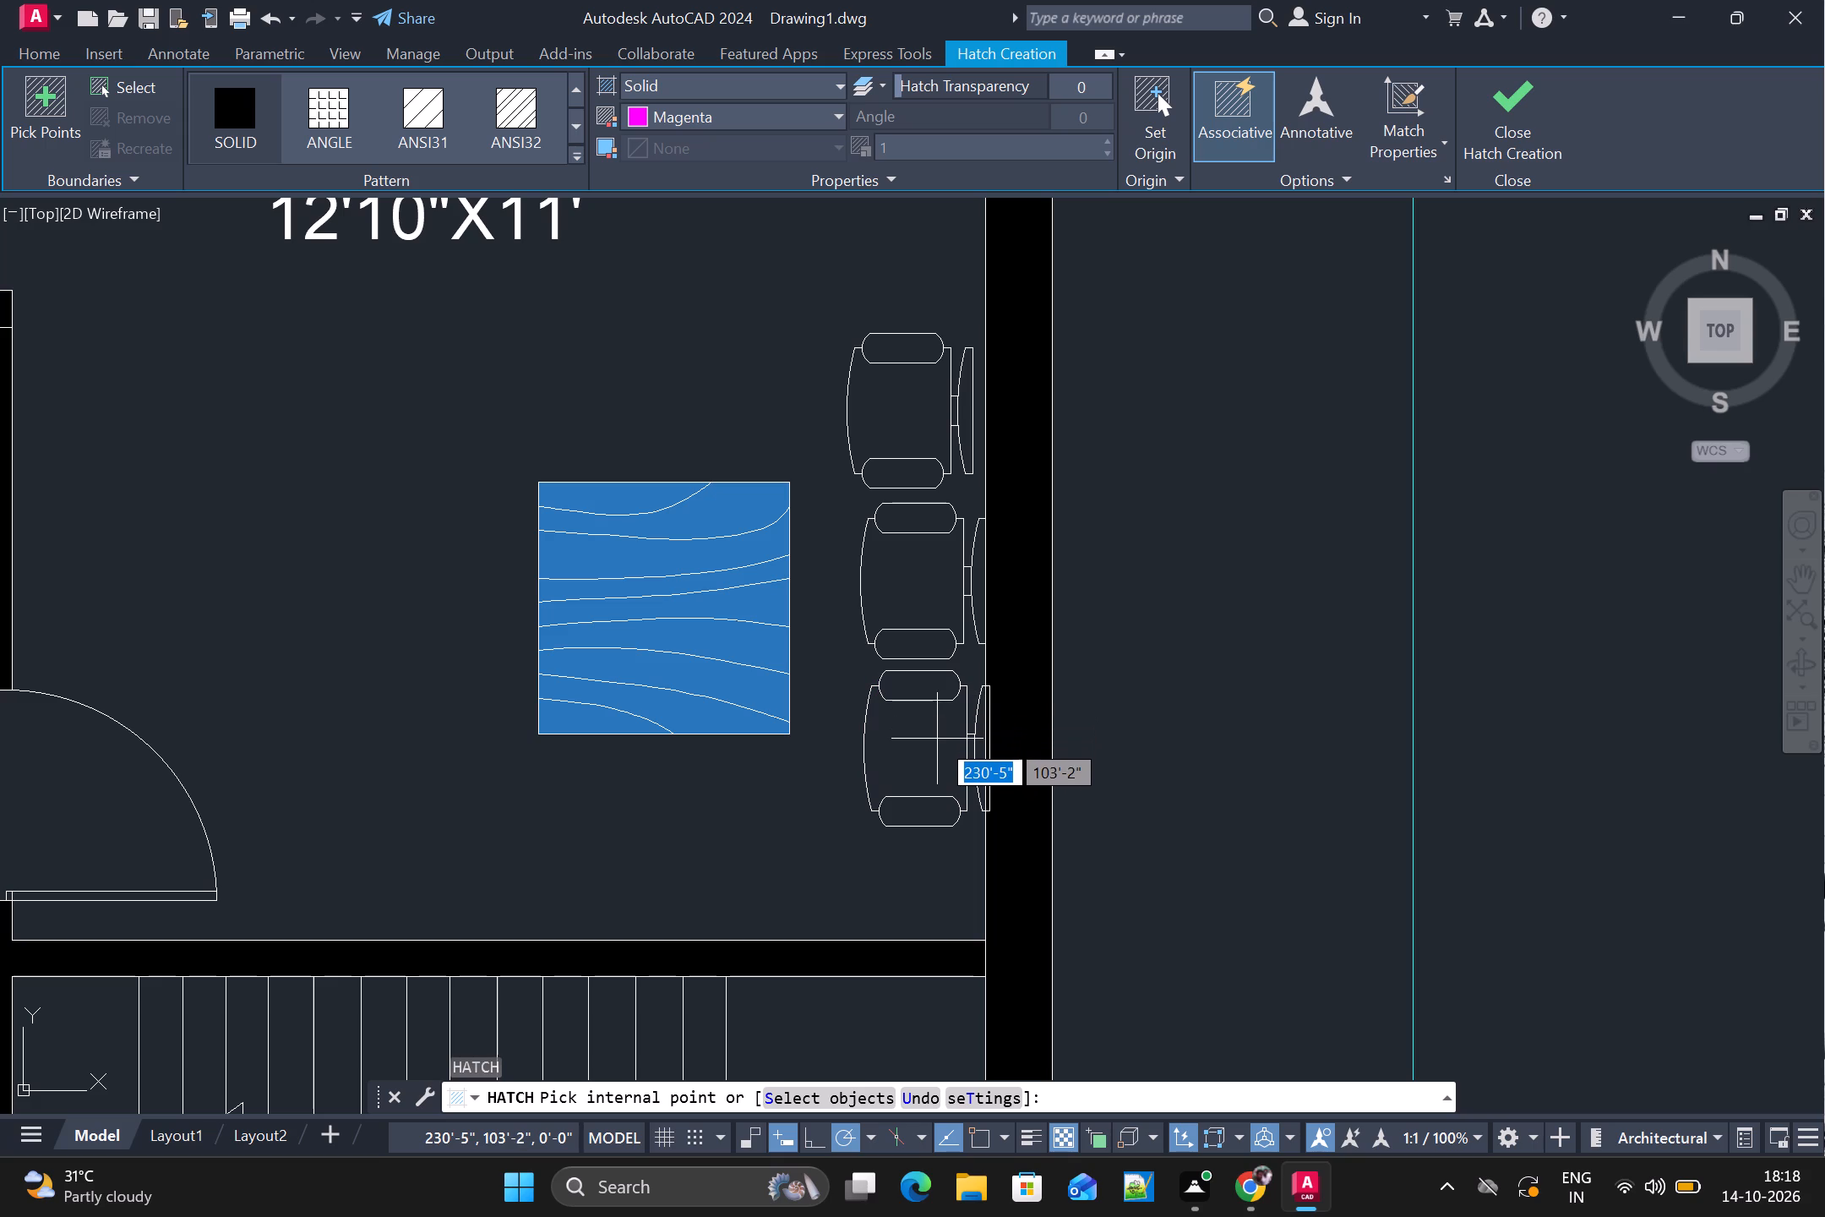
left_click(920, 560)
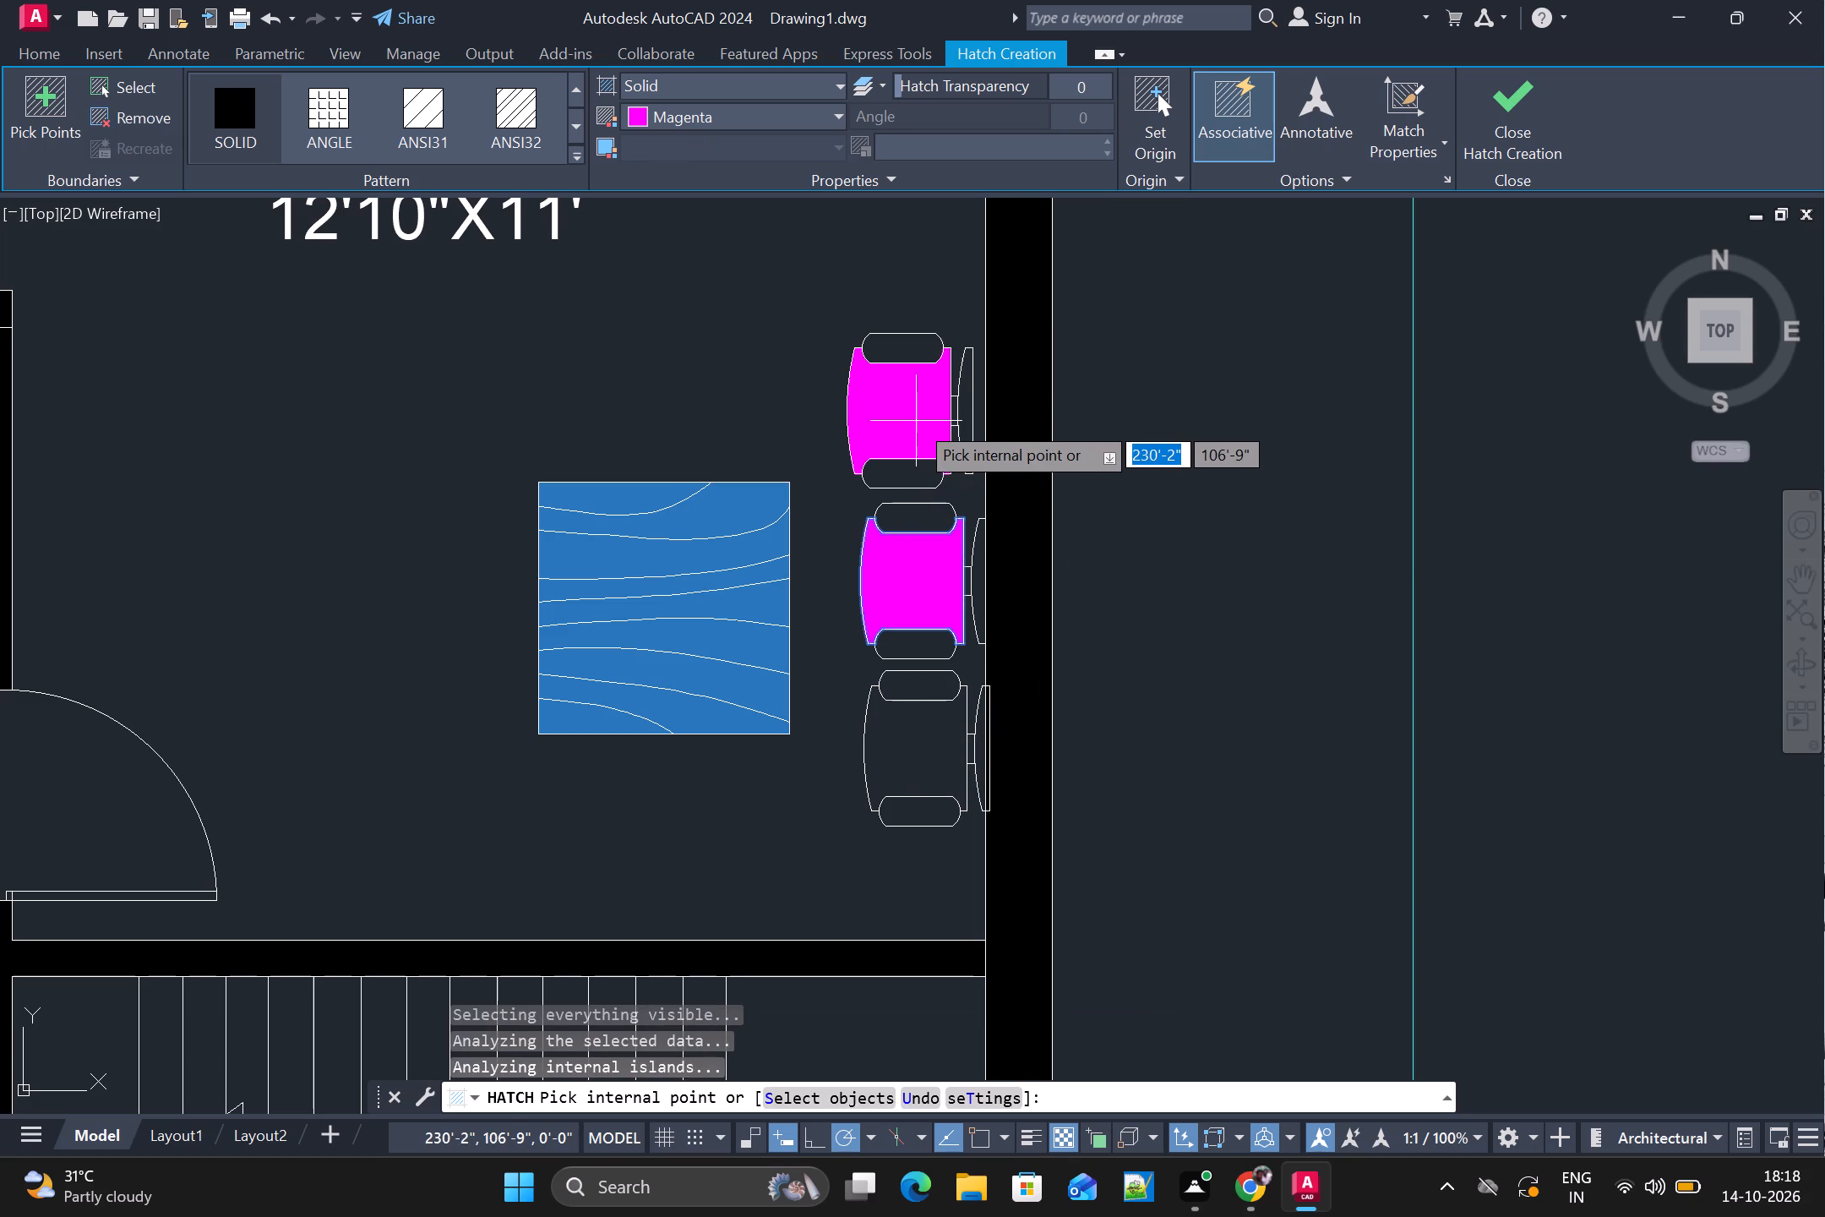
left_click(916, 421)
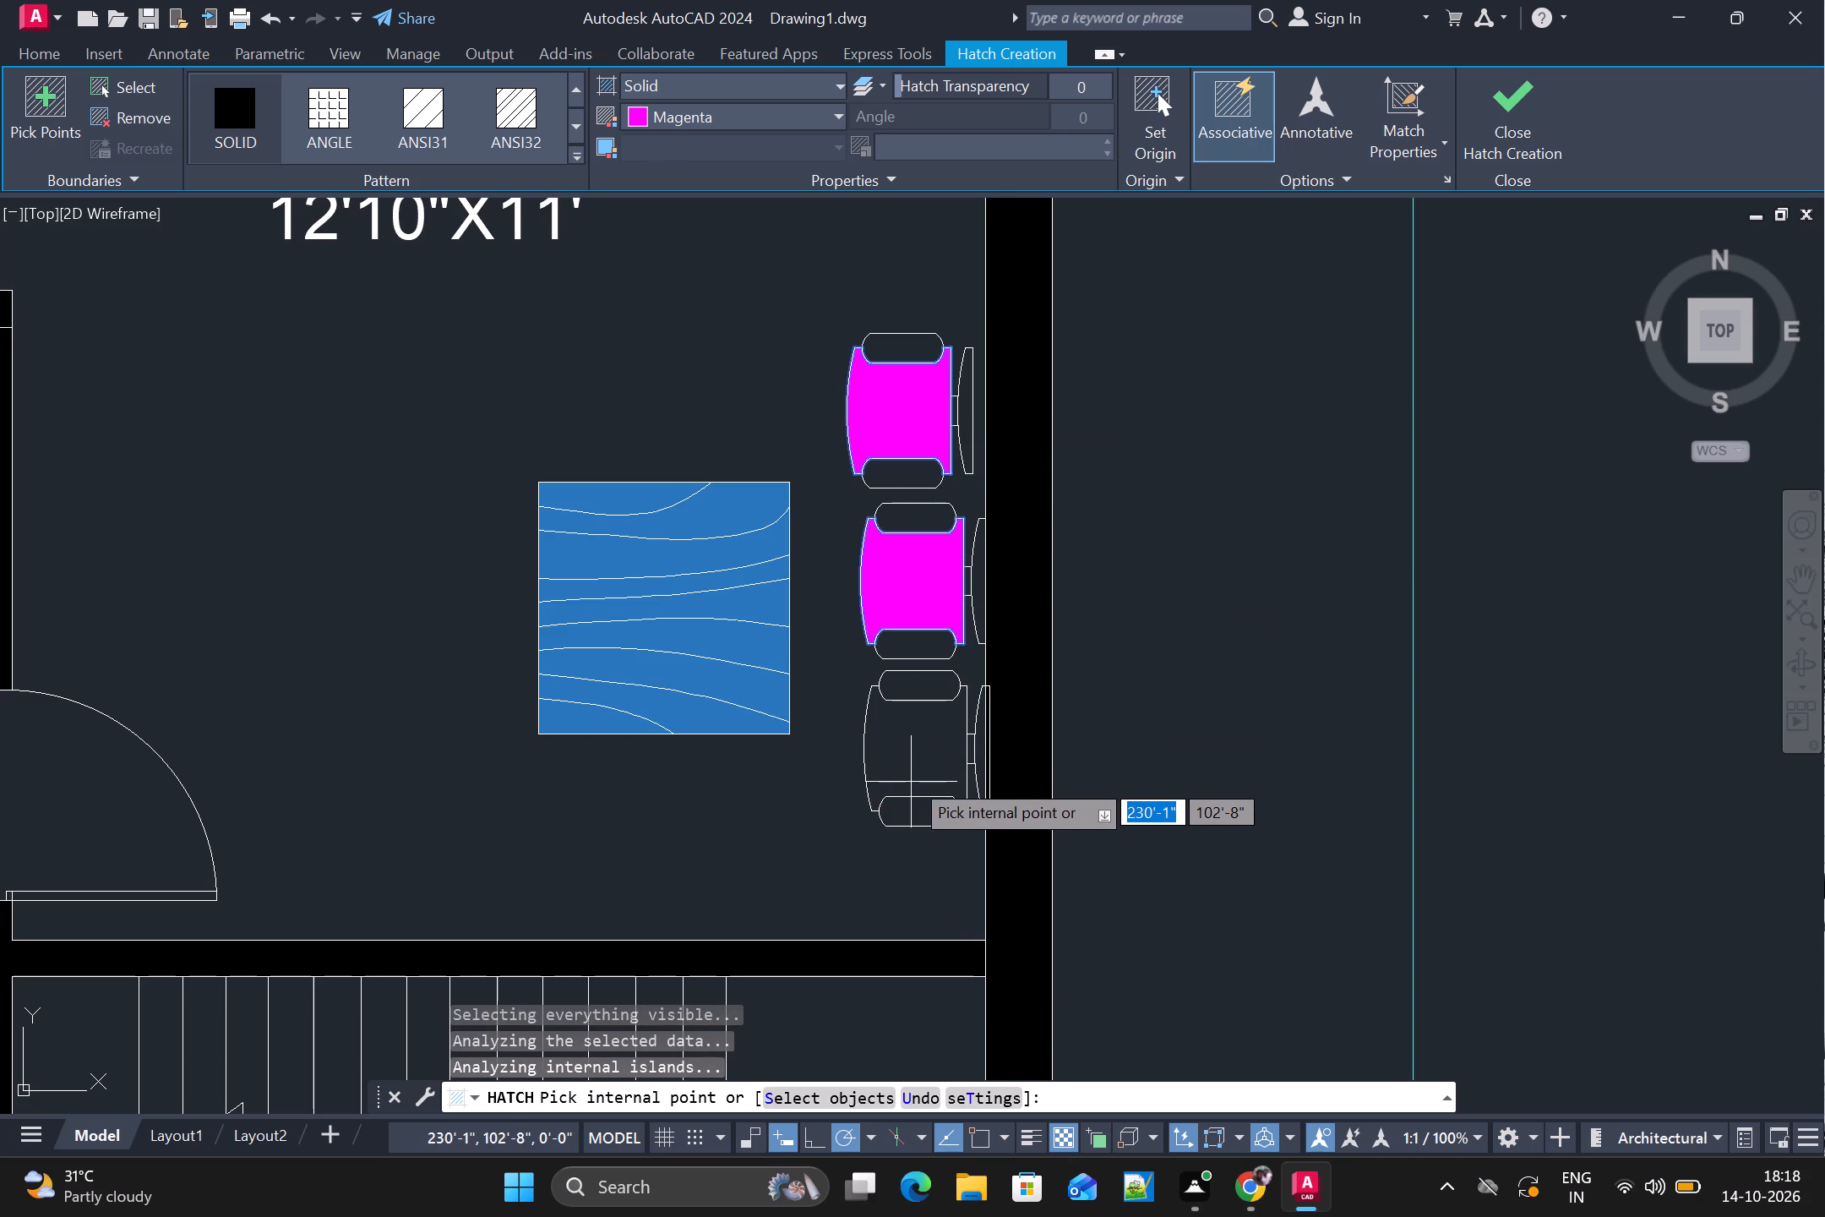
left_click(912, 773)
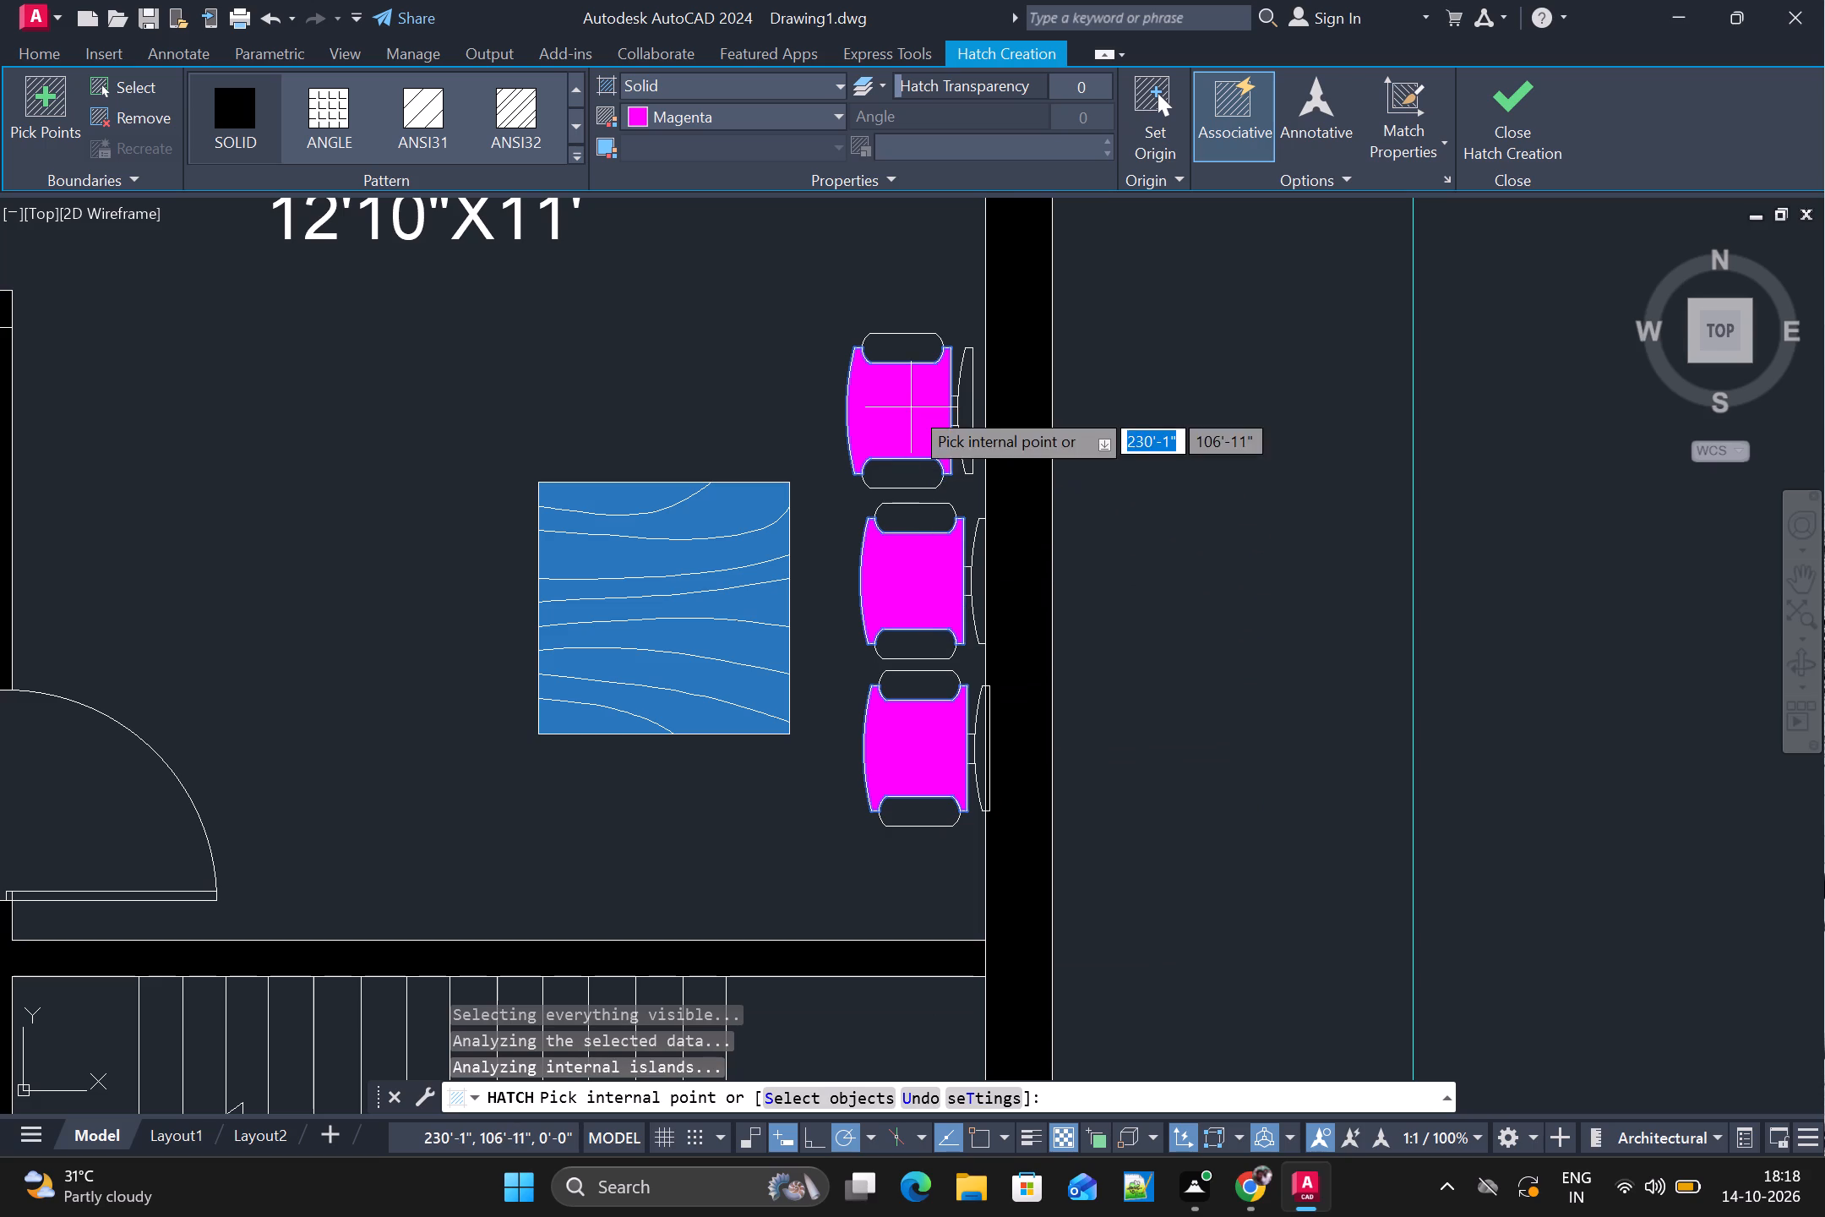
Add the same magenta fill to both armrests of each of the three drawing room chairs.
left_click(902, 464)
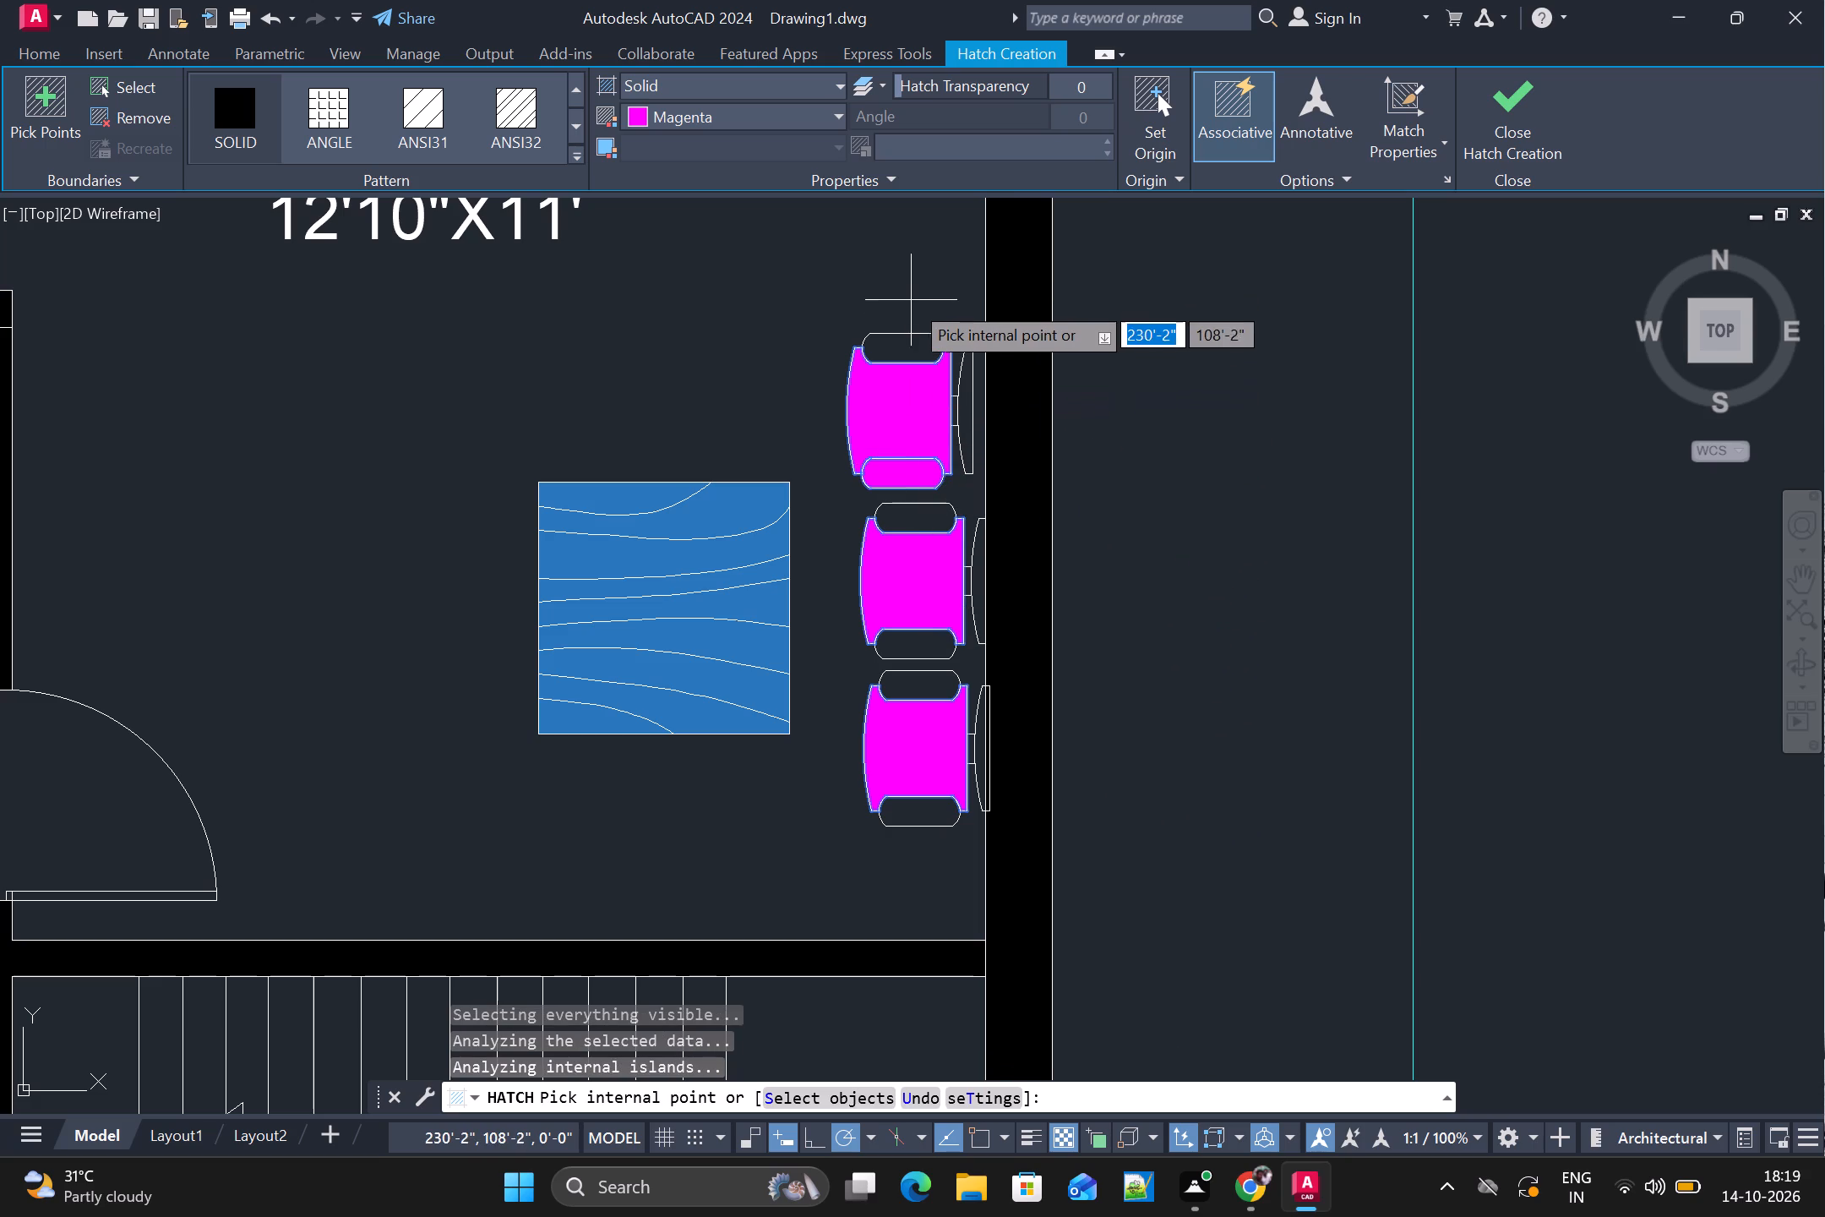
left_click(910, 338)
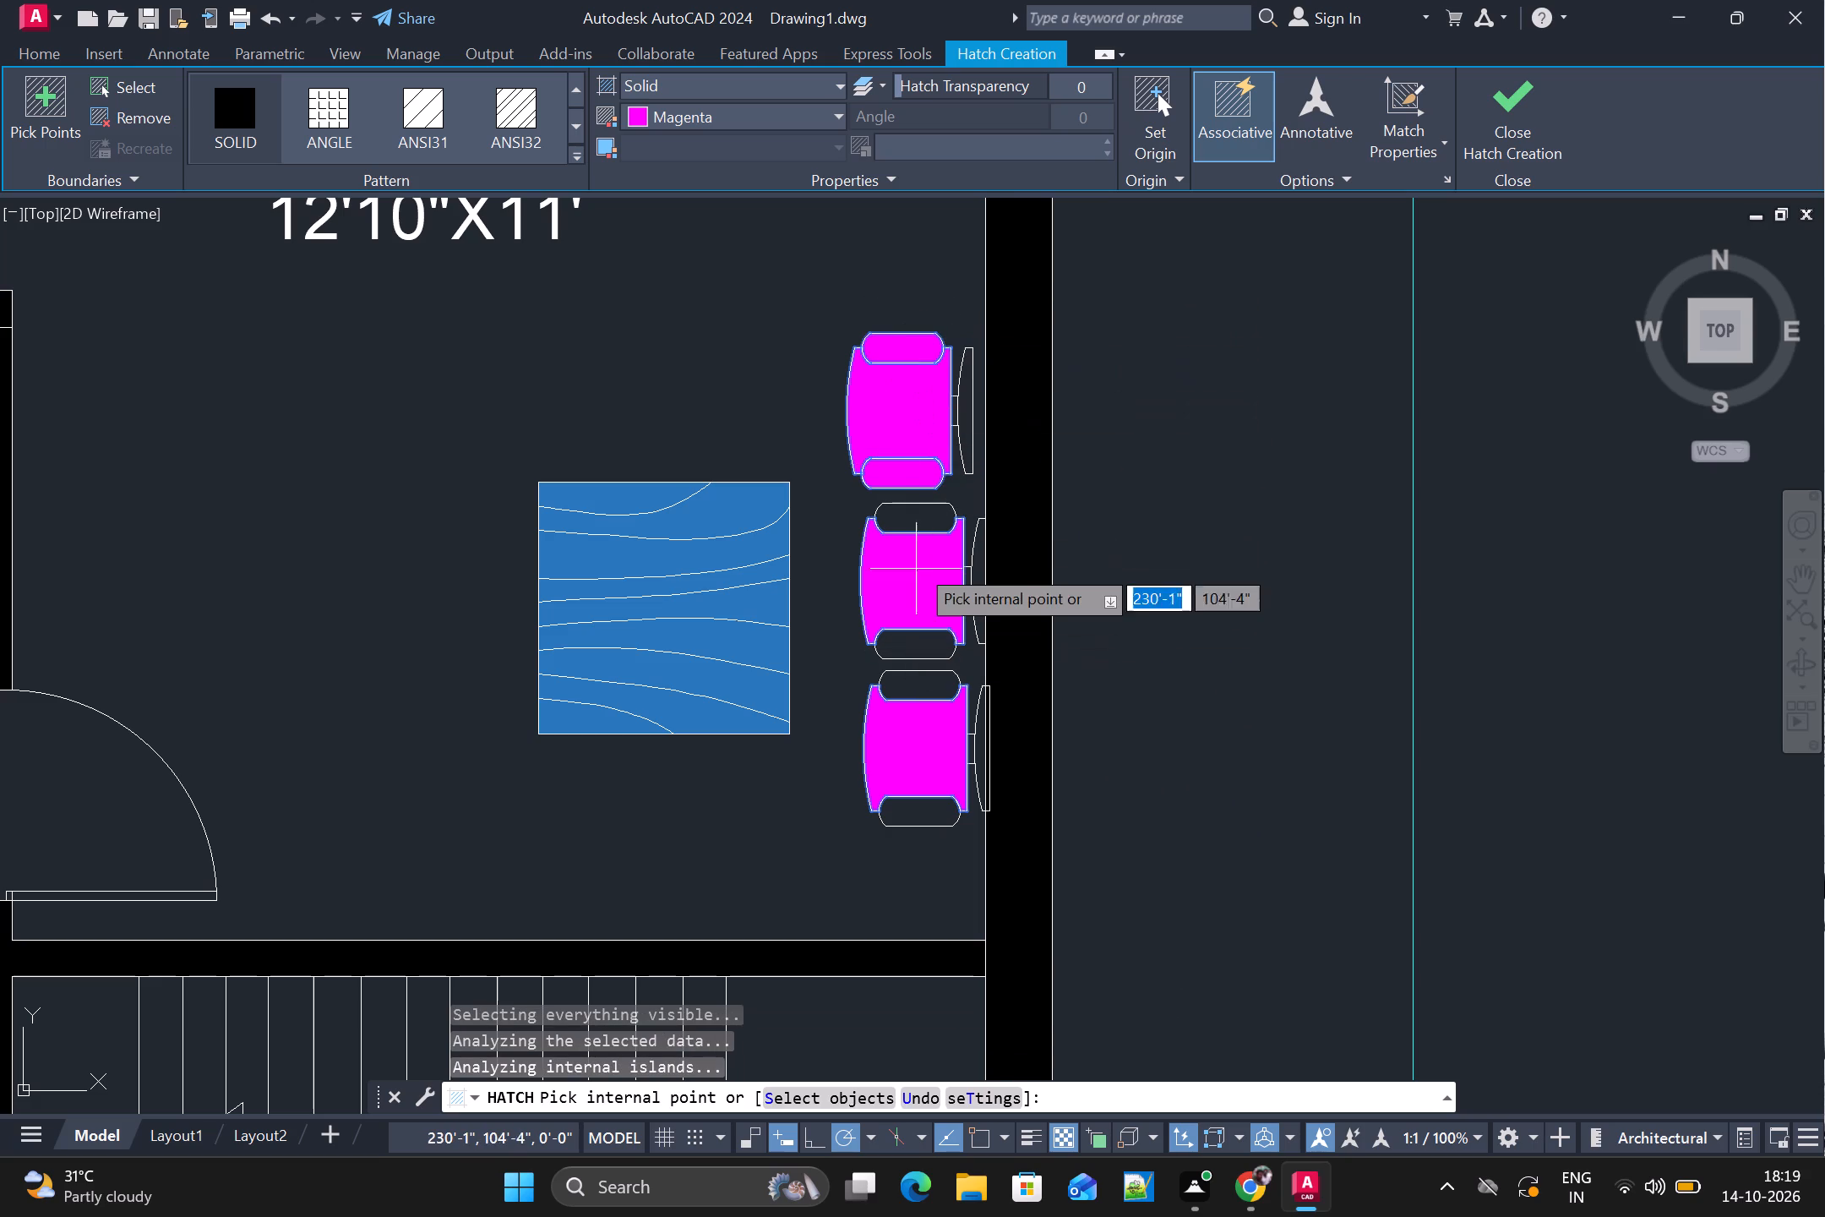
left_click(918, 521)
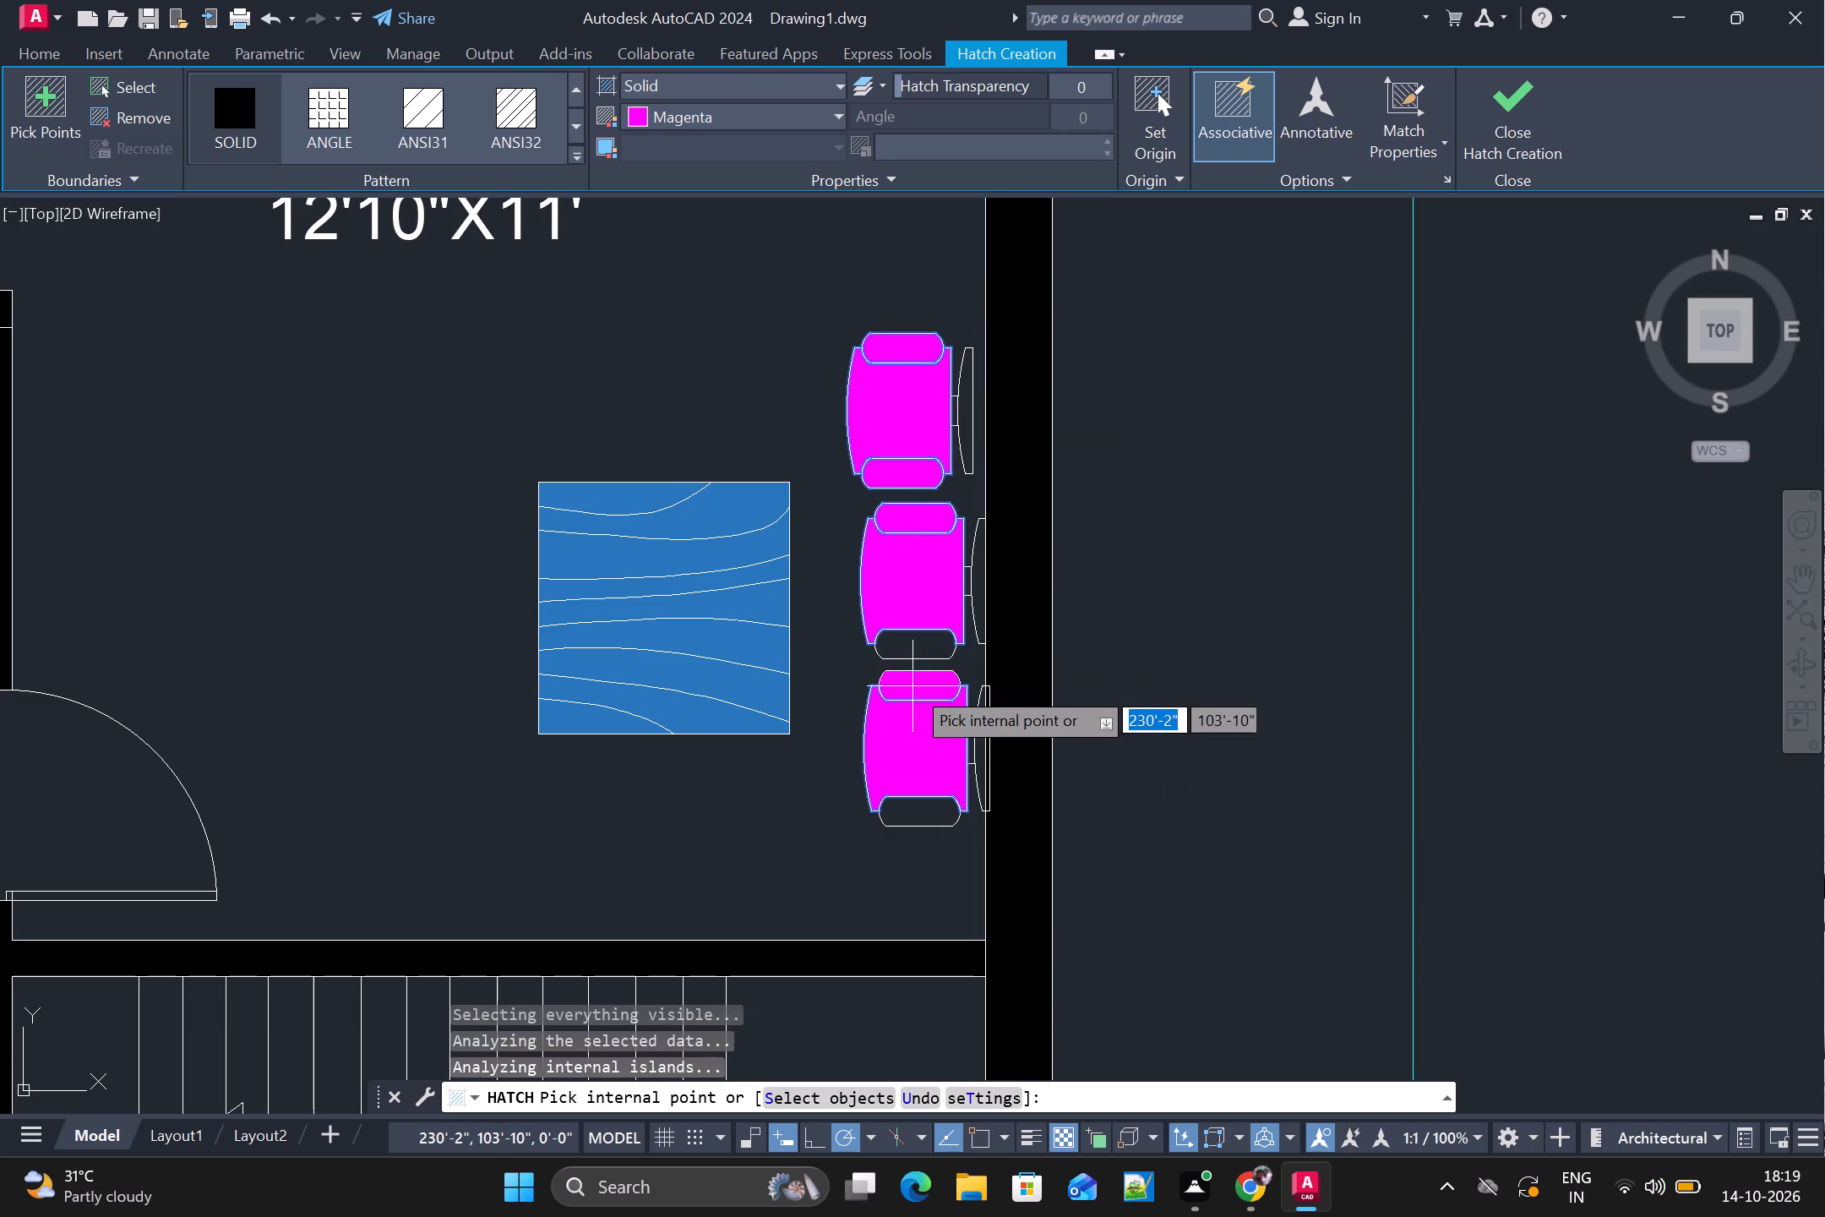
left_click(912, 686)
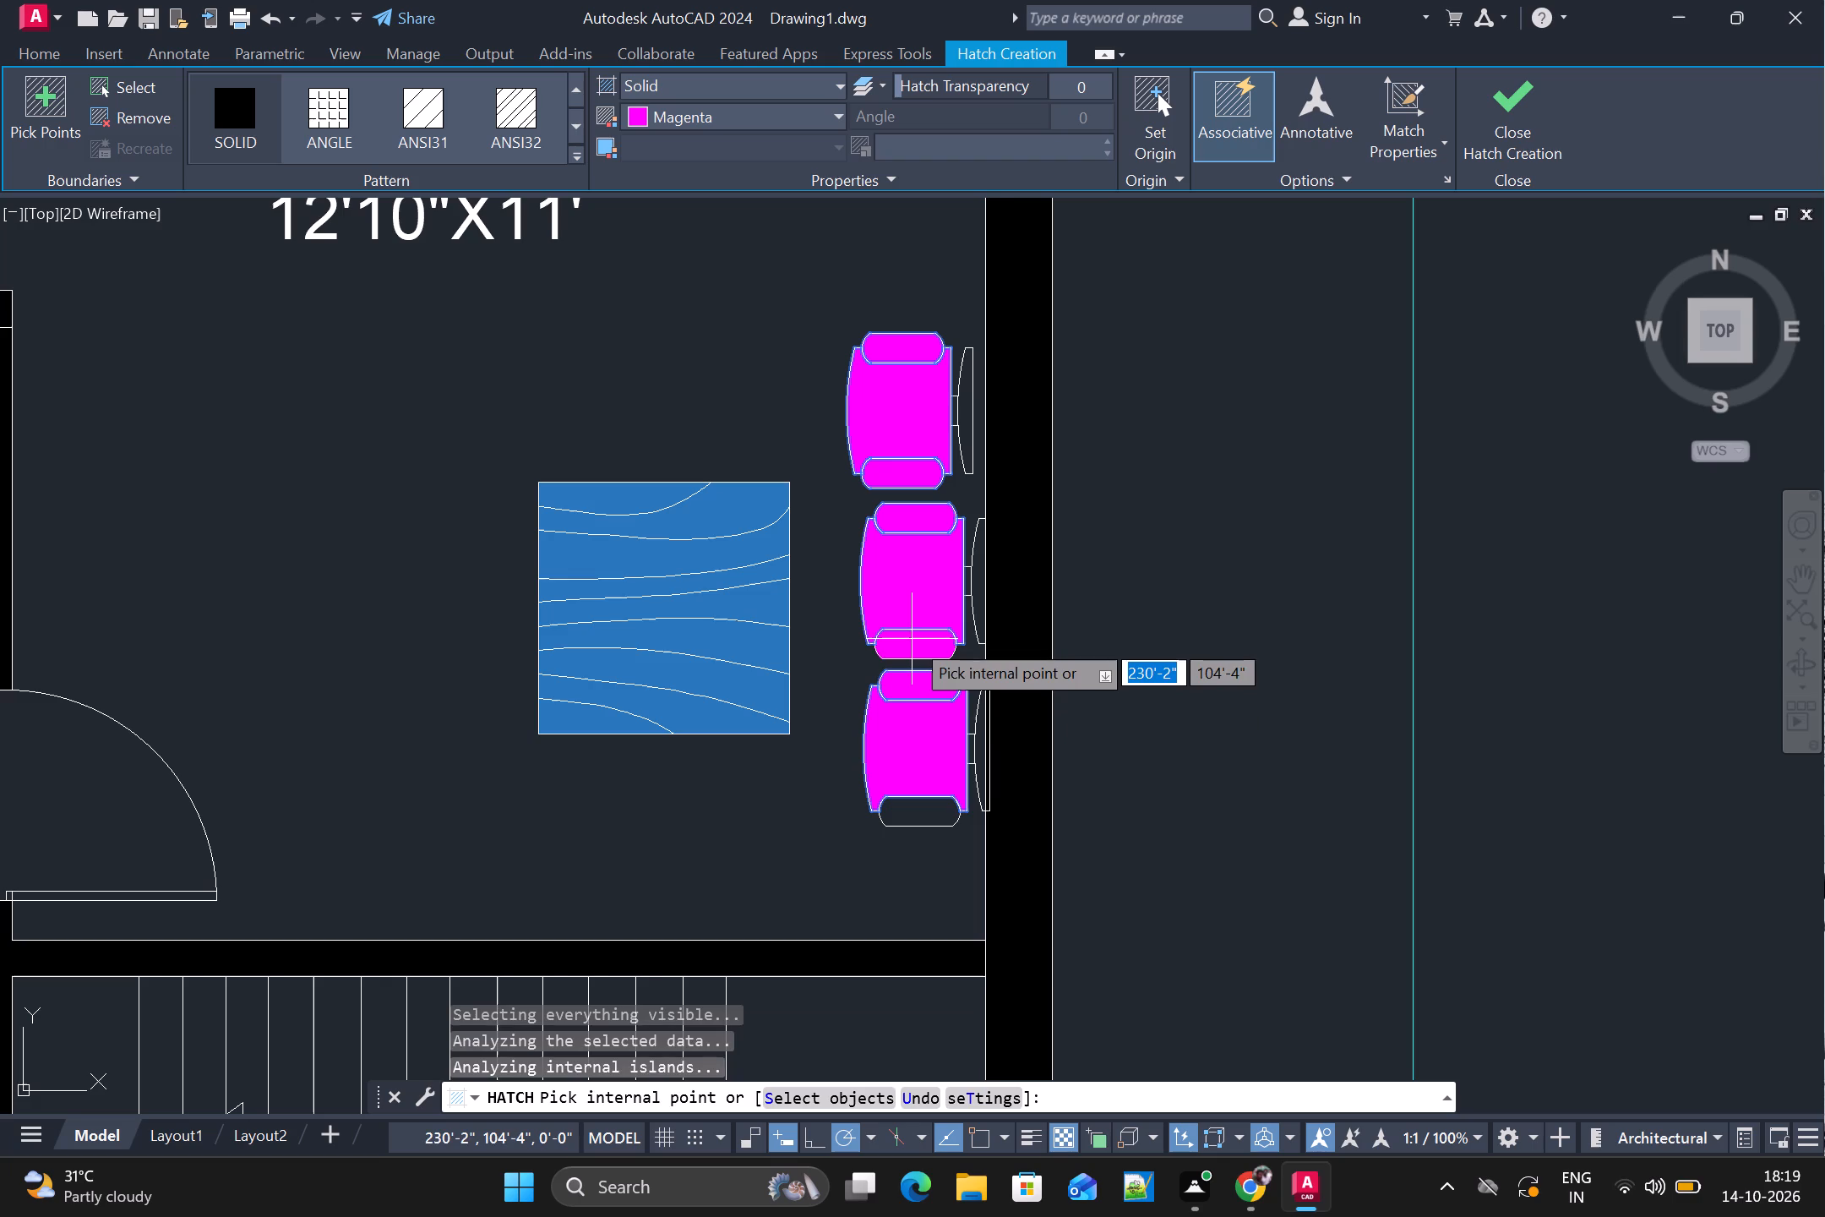
left_click(912, 639)
left_click(926, 818)
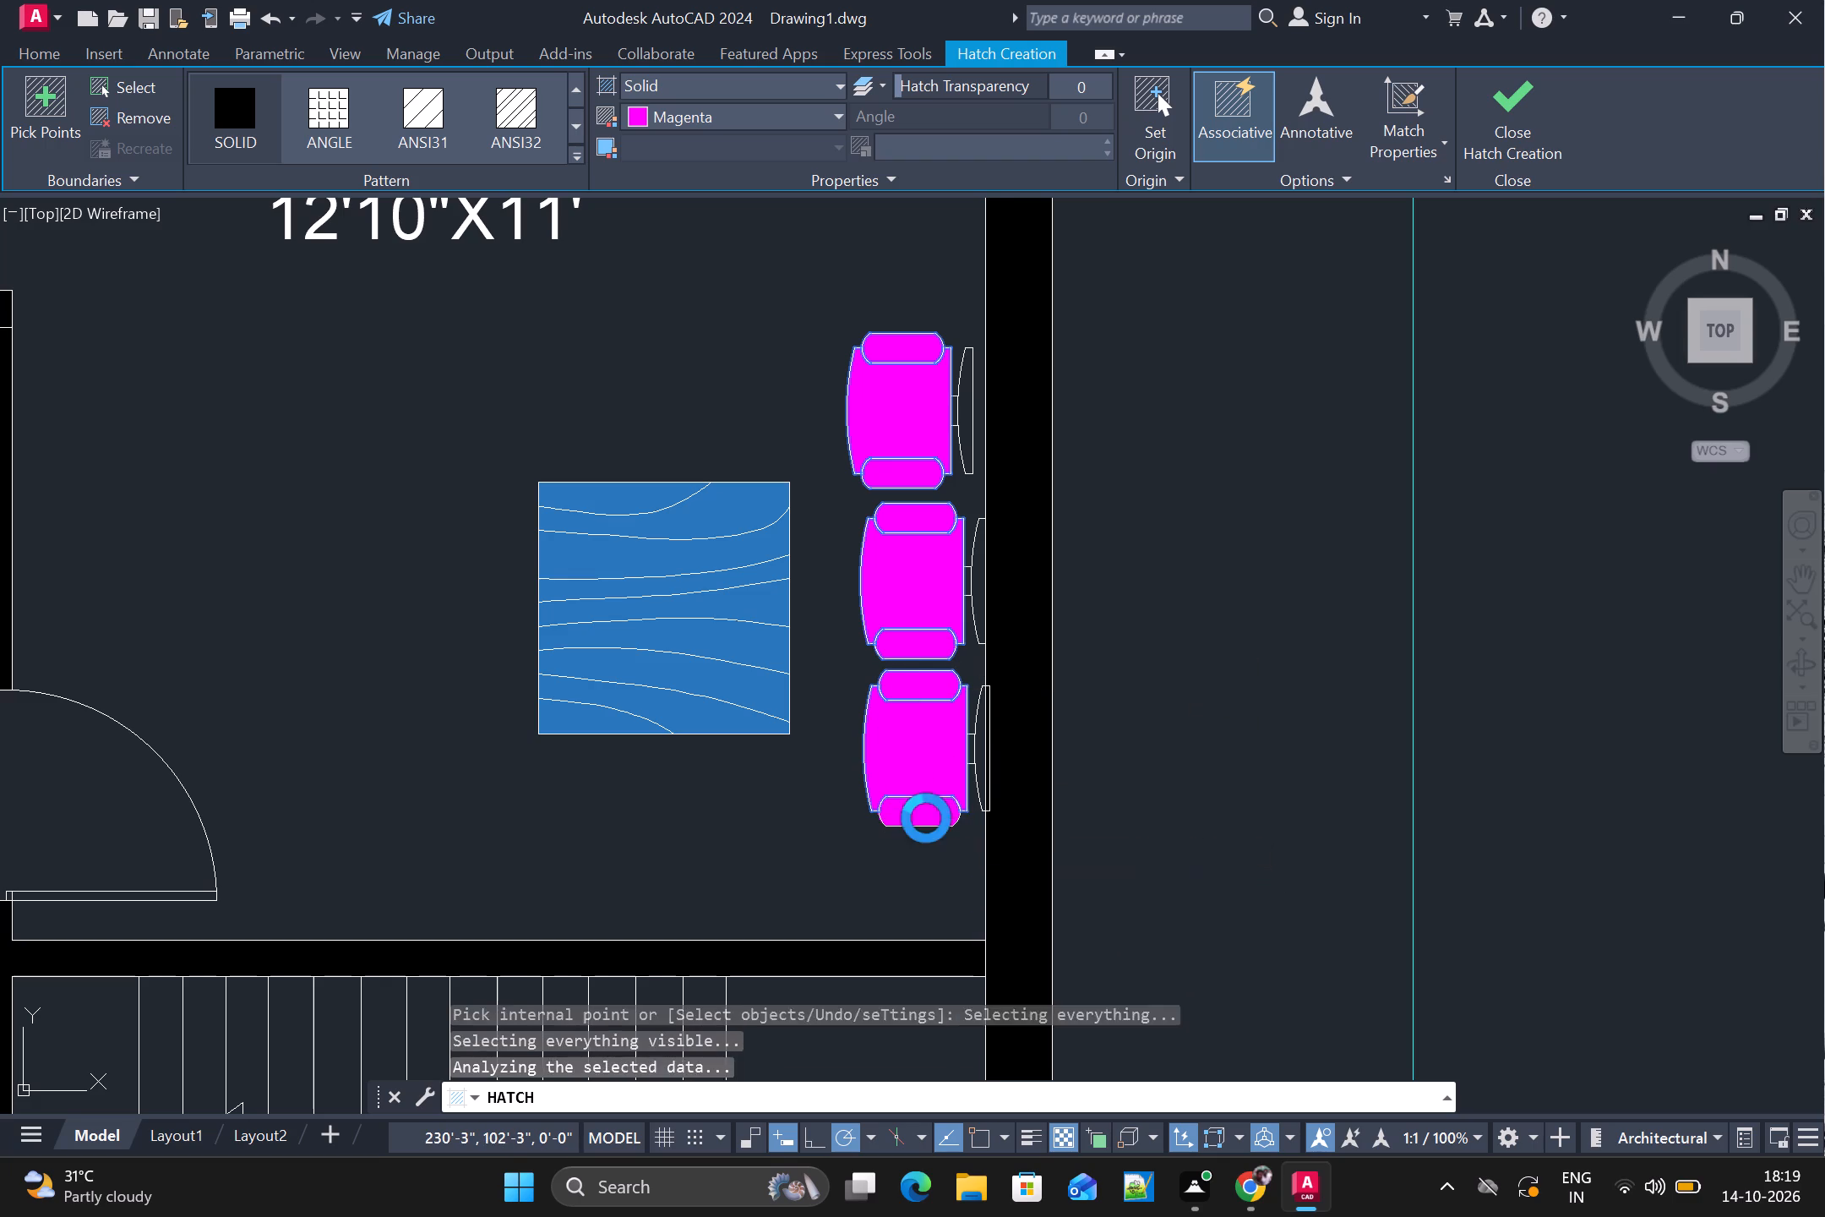
Add the magenta solid fill to the backrests of the three drawing room chairs and finish the hatch.
left_click(982, 554)
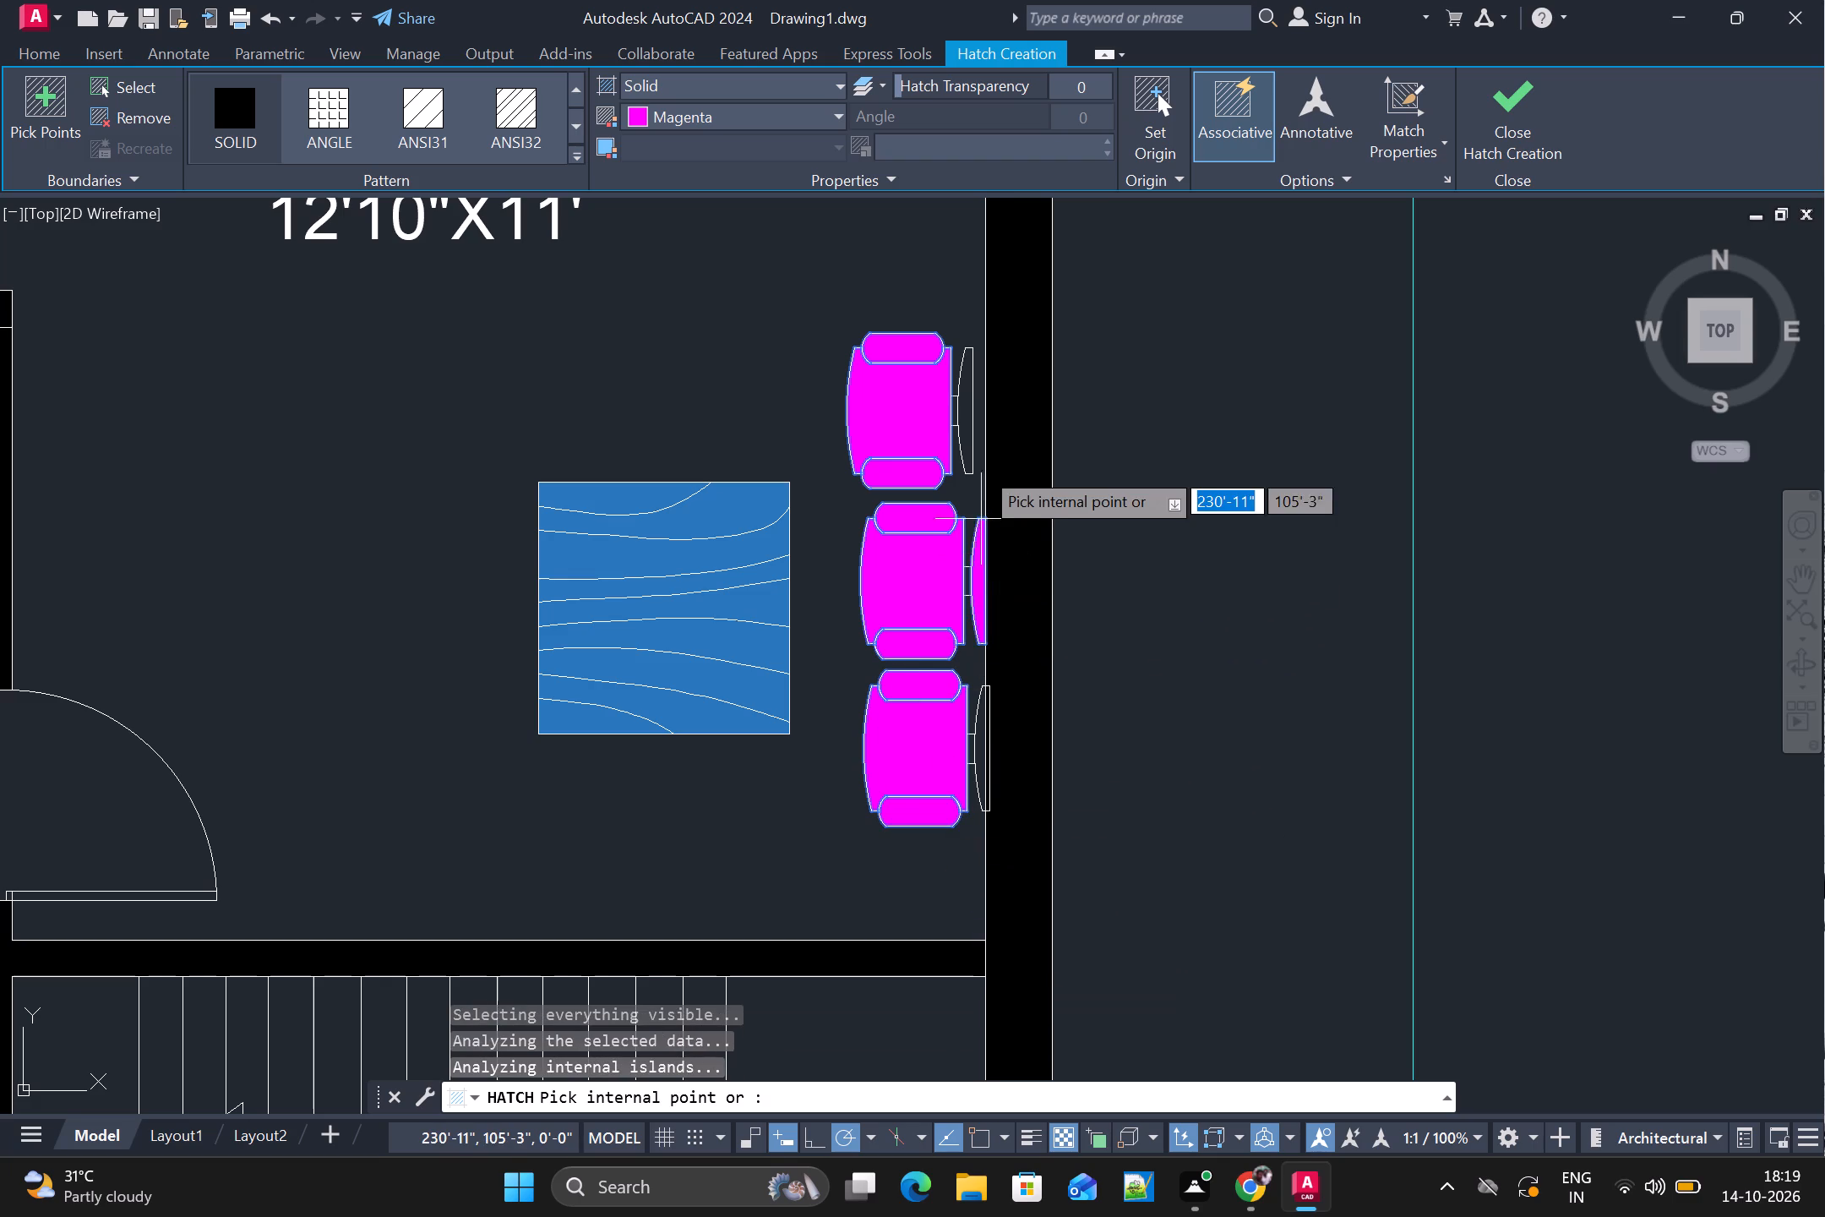
left_click(967, 410)
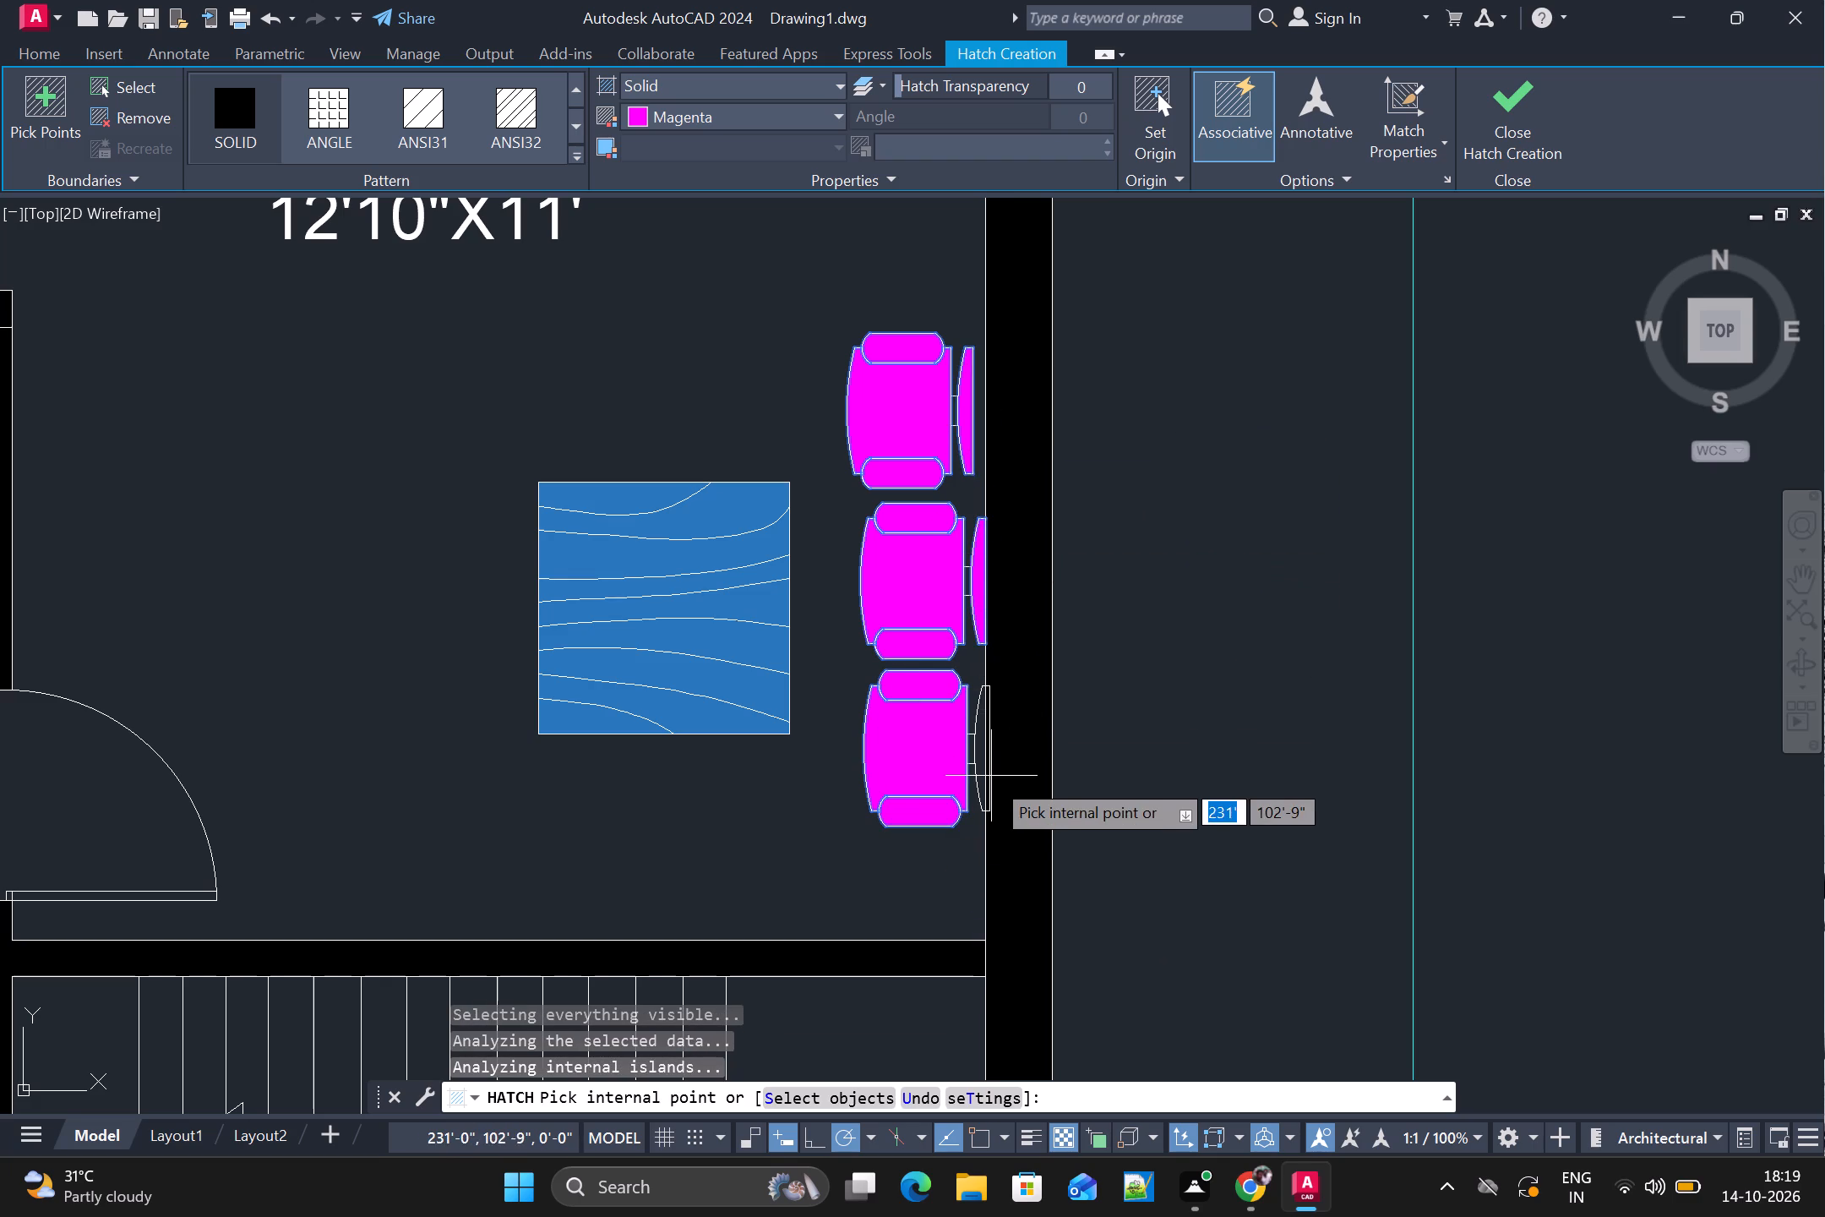
left_click(979, 763)
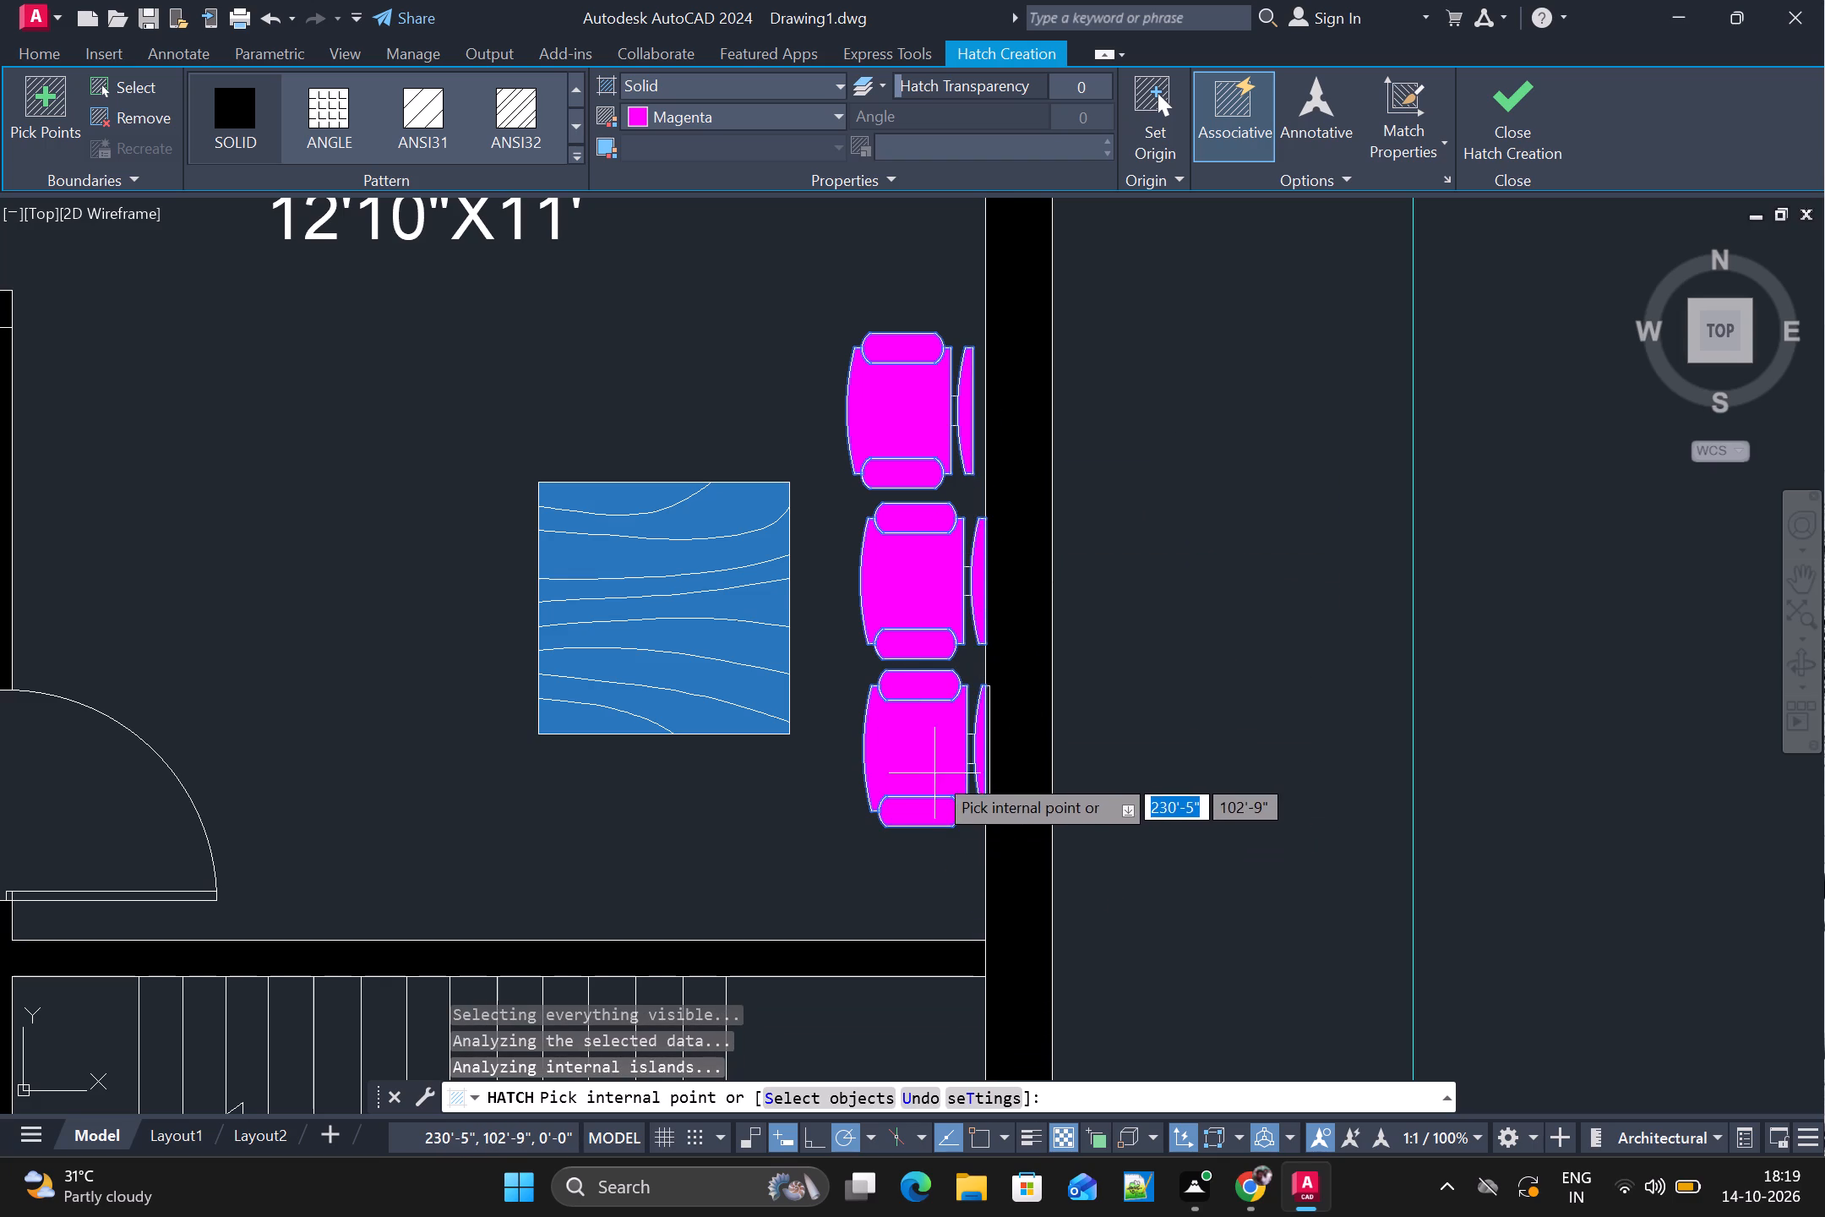
scroll(935, 784, "down", 1)
scroll(1116, 659, "down", 2)
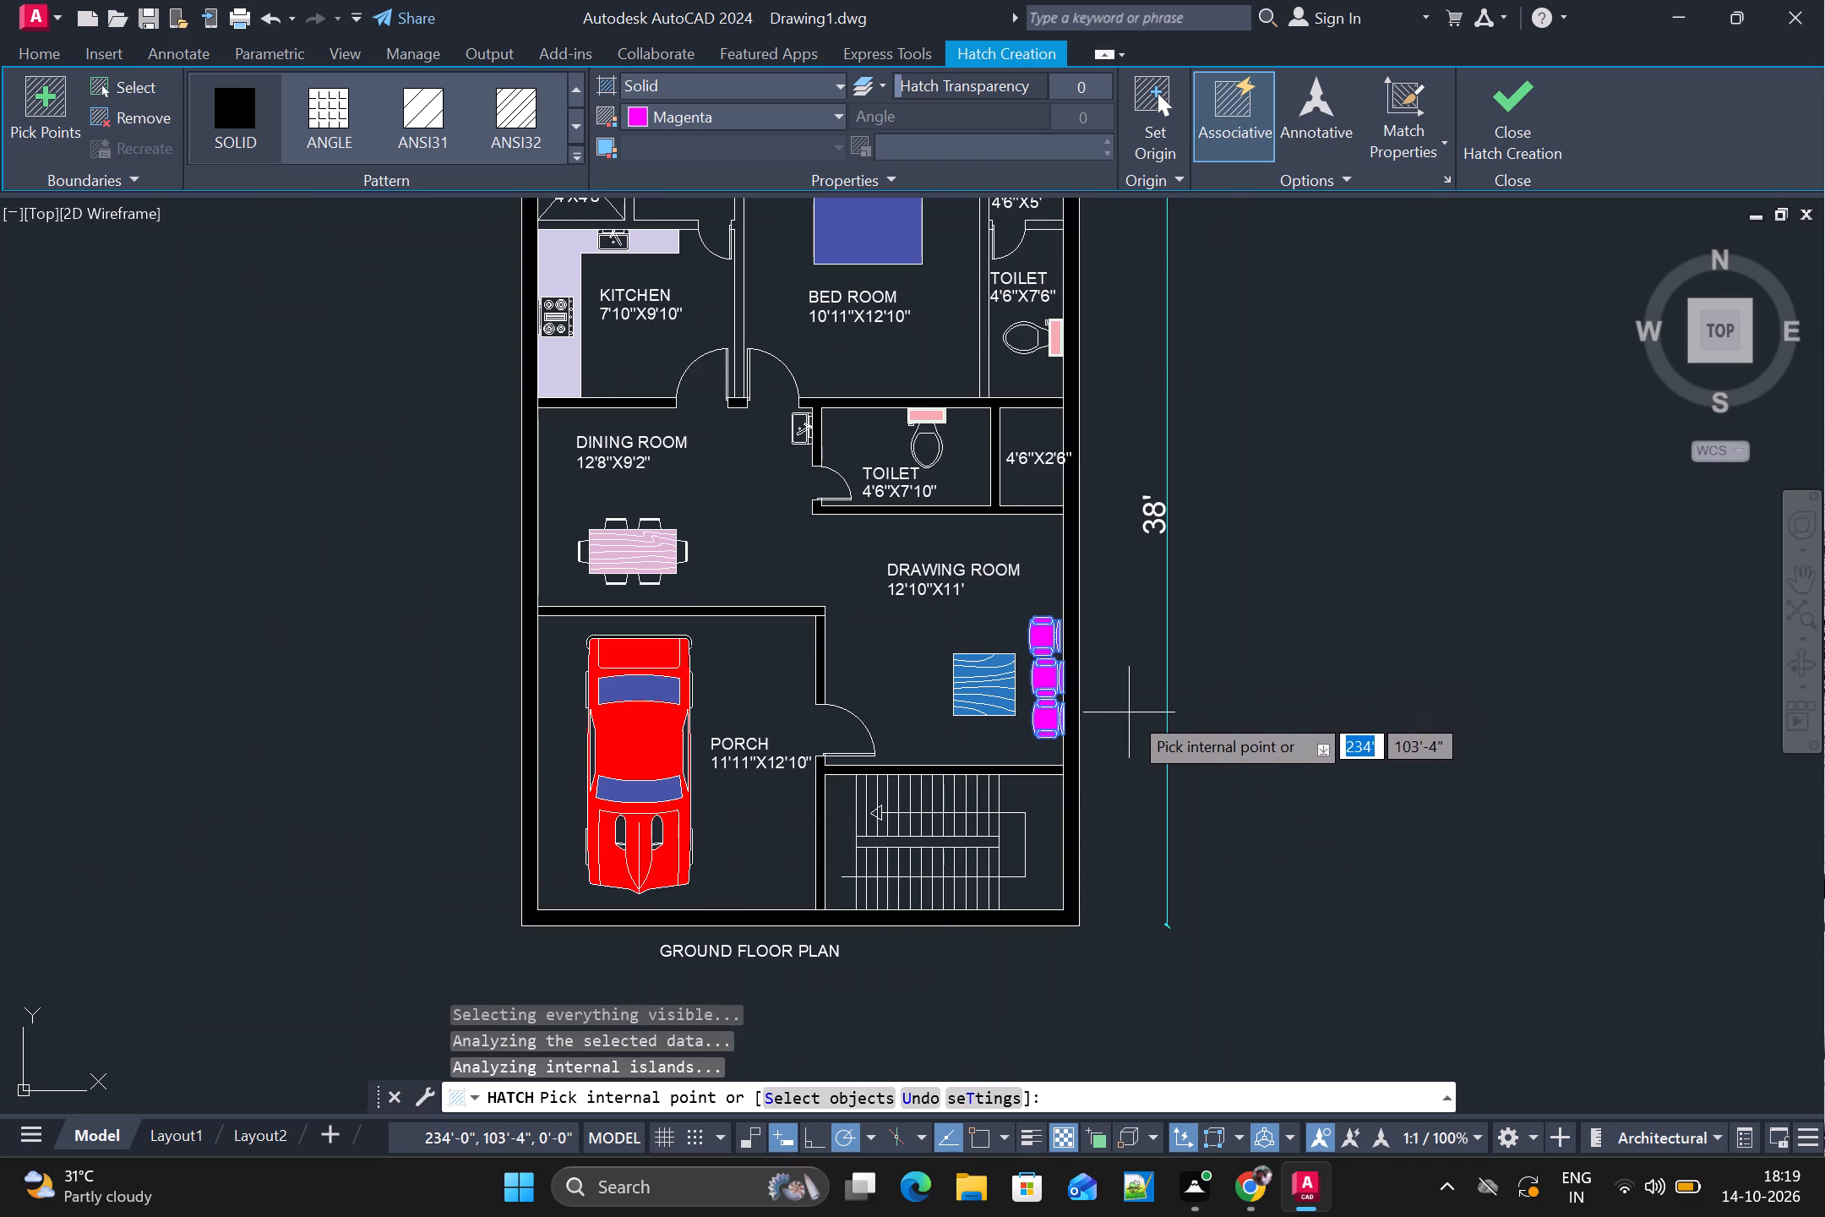
left_click(1507, 80)
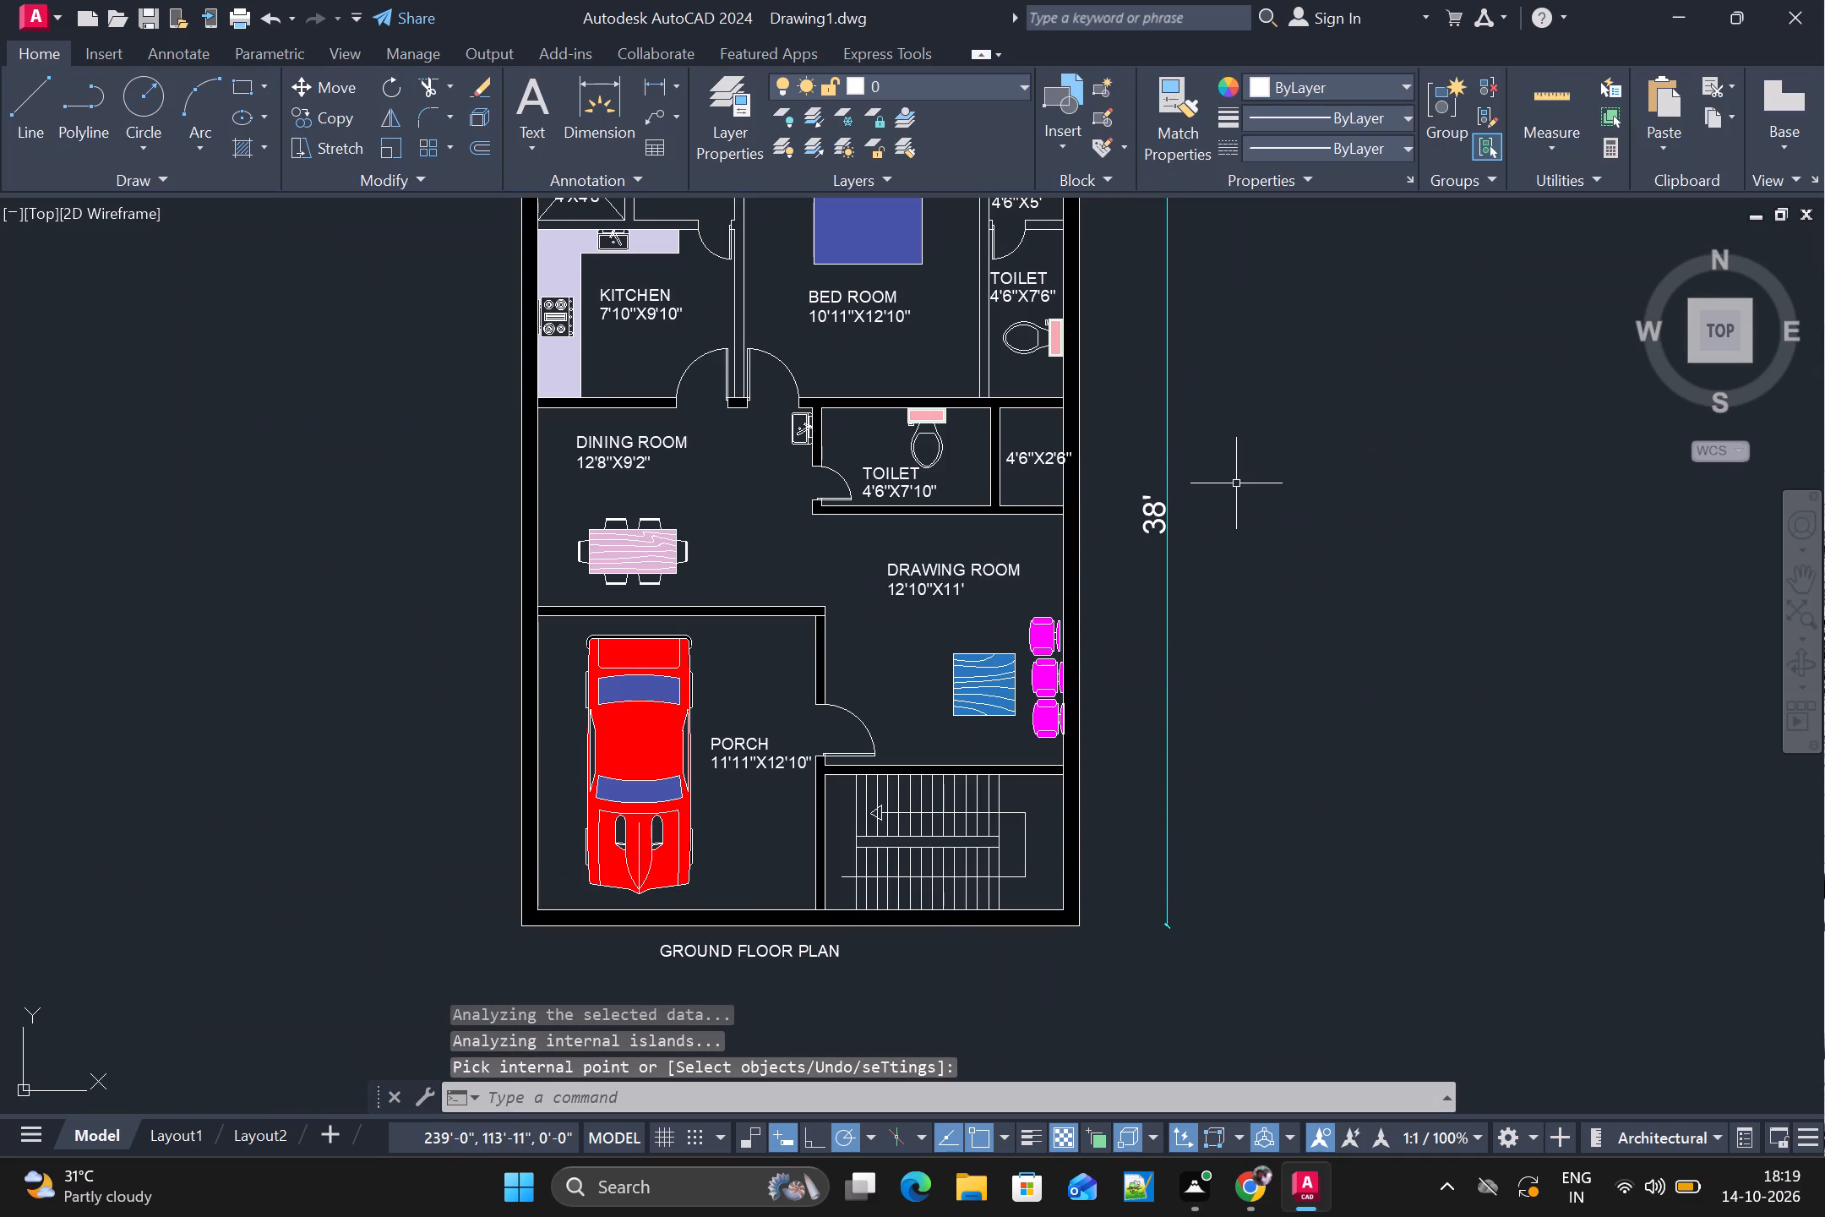
Review the coloured ground floor plan as a whole, from the bedroom and kitchen to the porch and staircase.
scroll(1289, 489, "up", 1)
scroll(1289, 489, "down", 1)
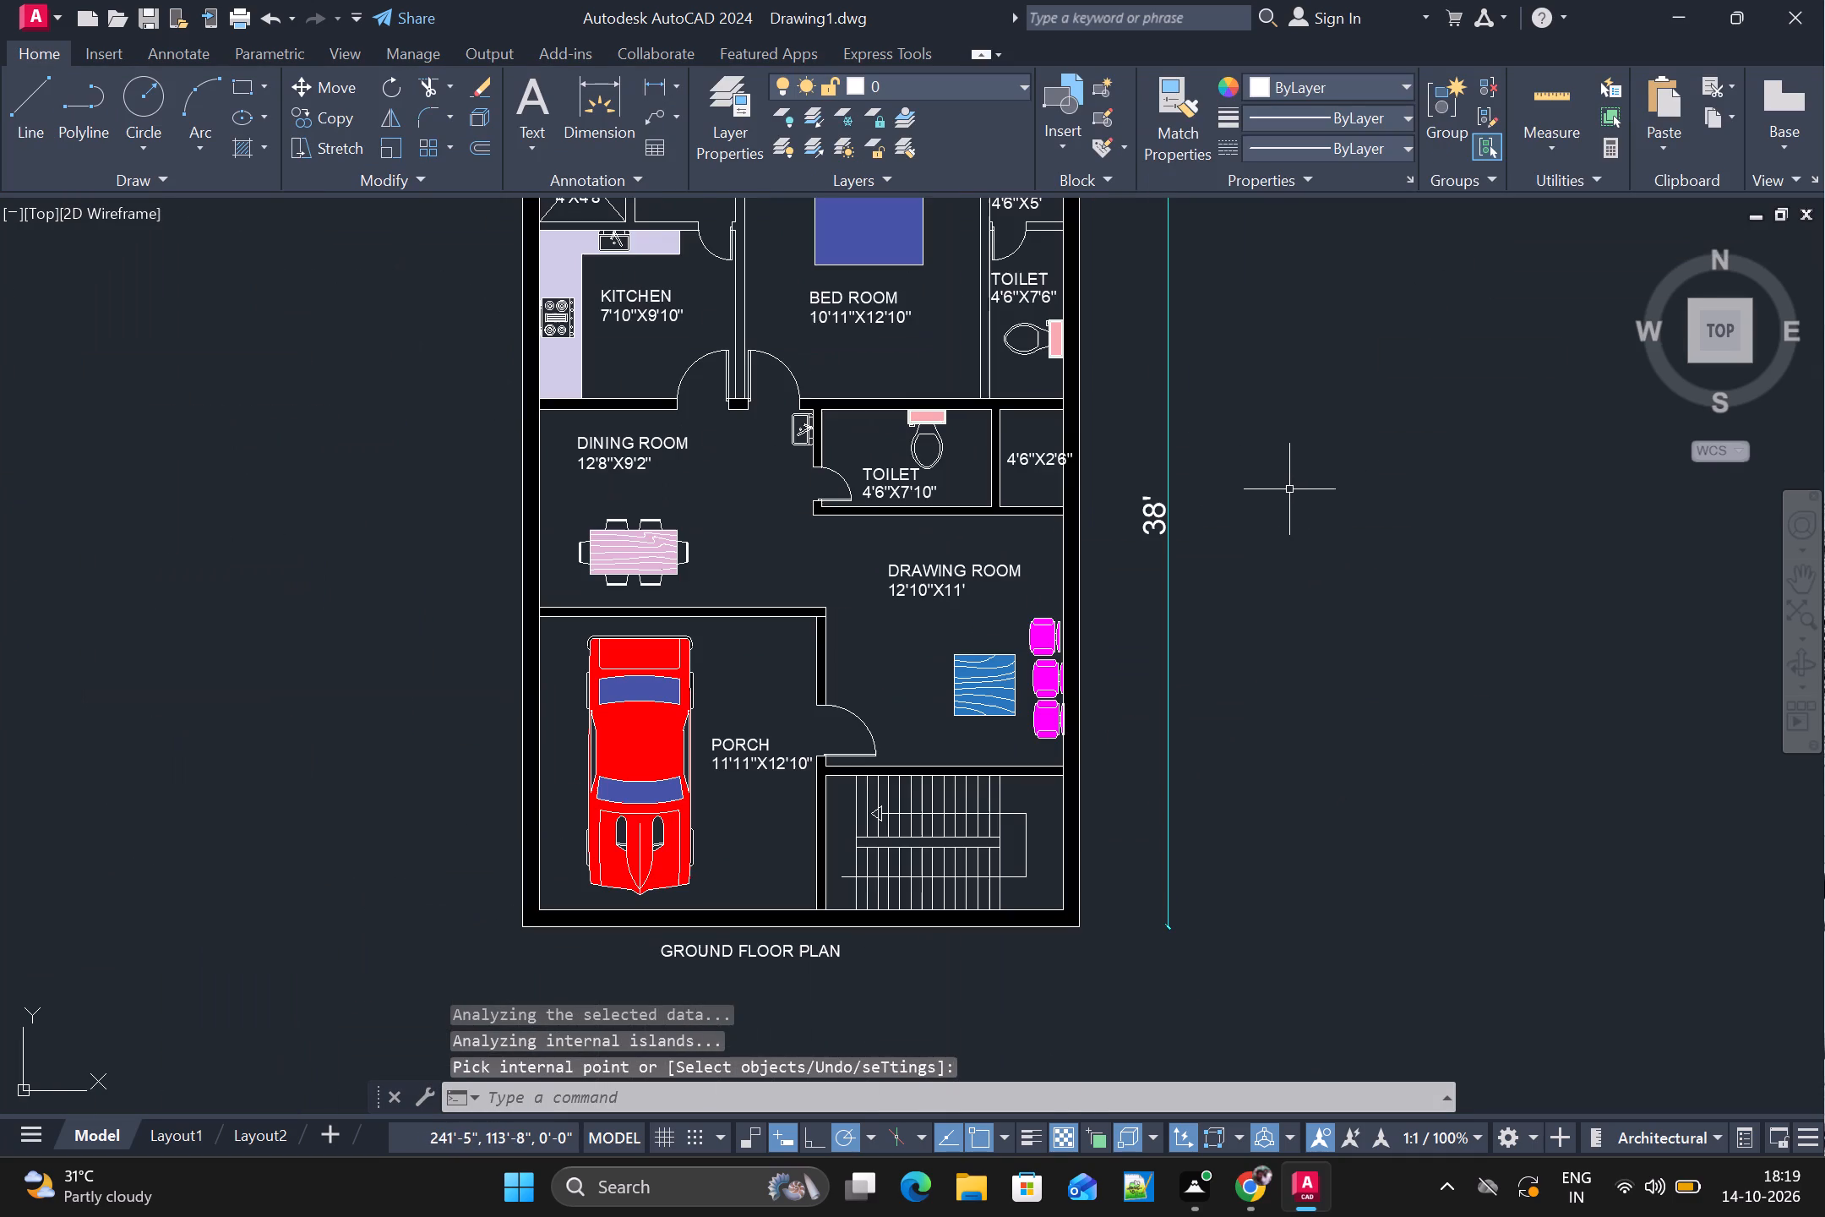
middle_click_drag(1288, 492, 1286, 548)
scroll(1286, 548, "down", 1)
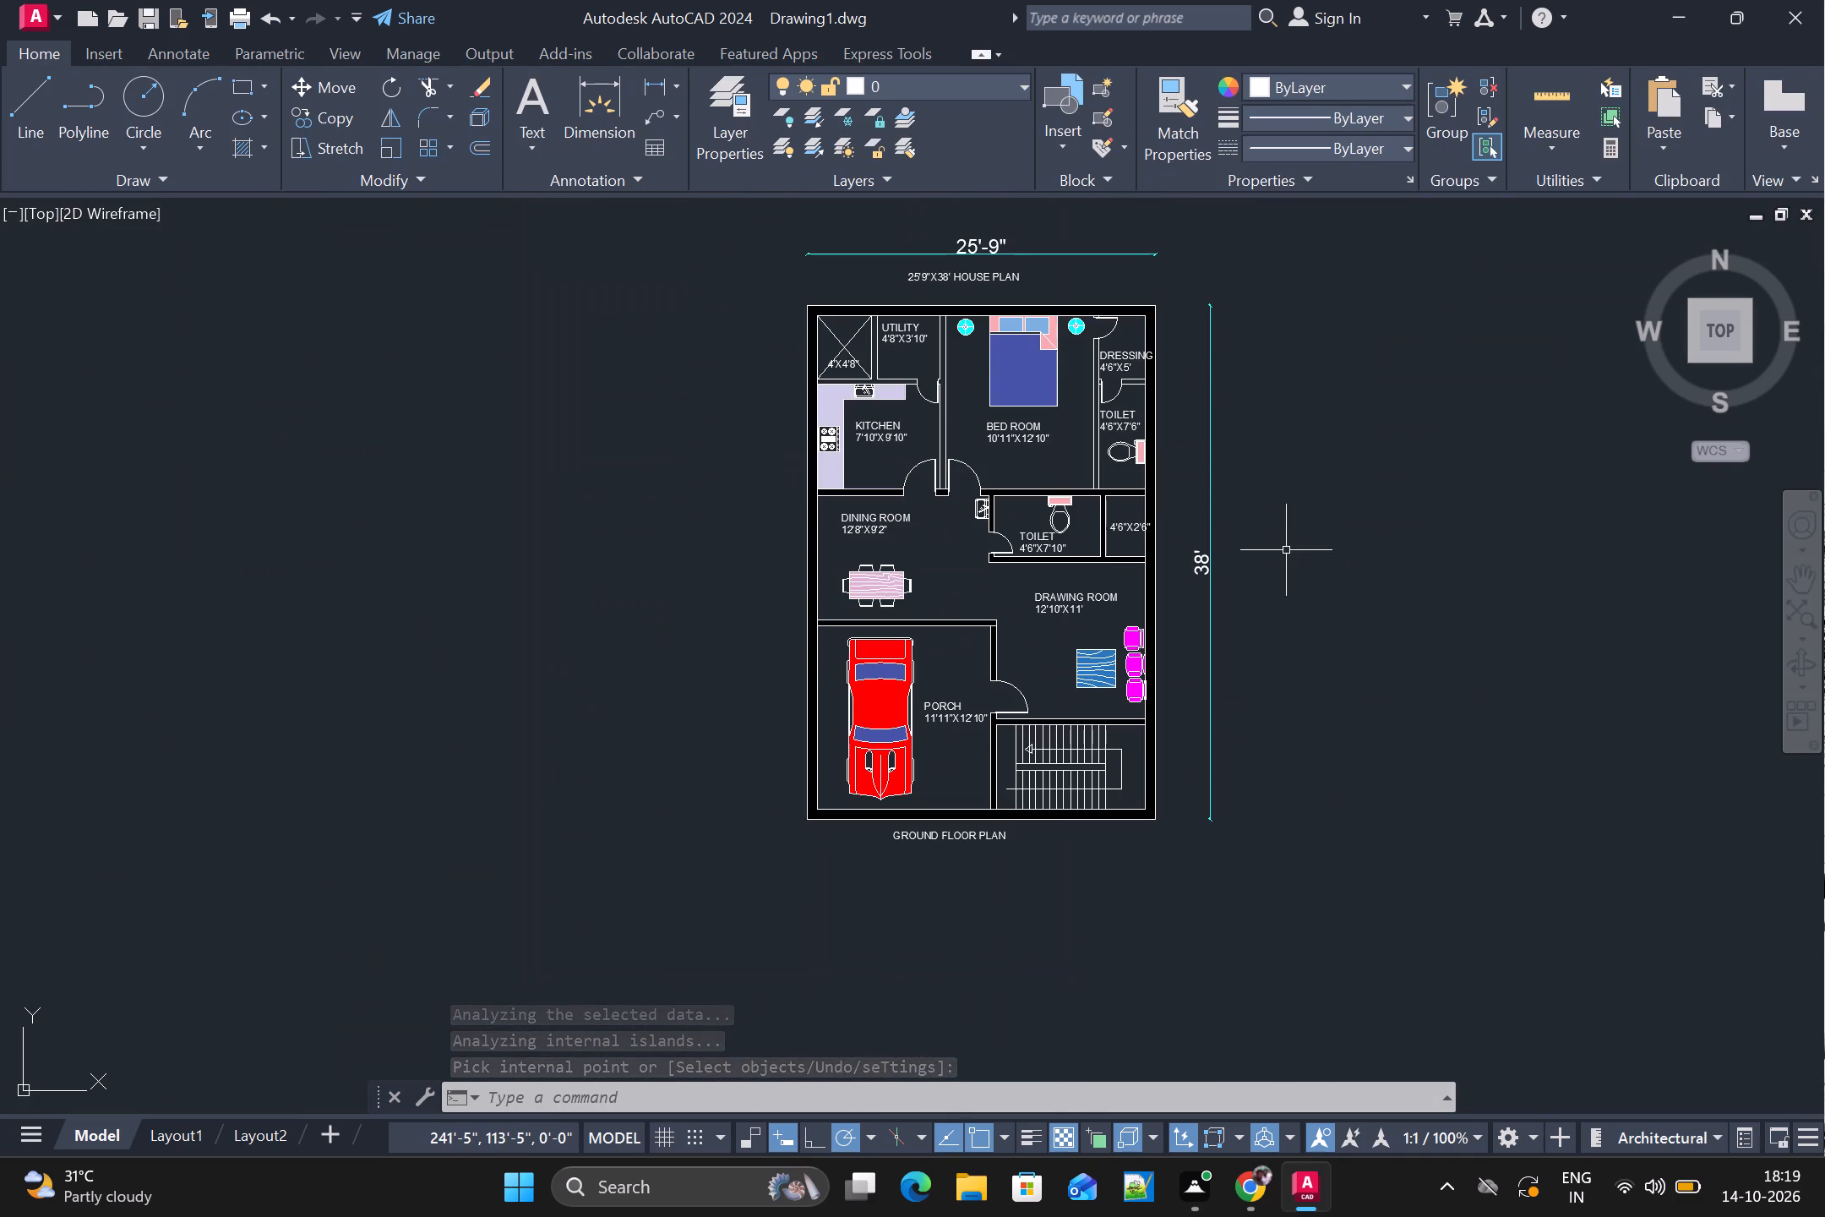
scroll(1286, 550, "up", 1)
scroll(1280, 547, "down", 1)
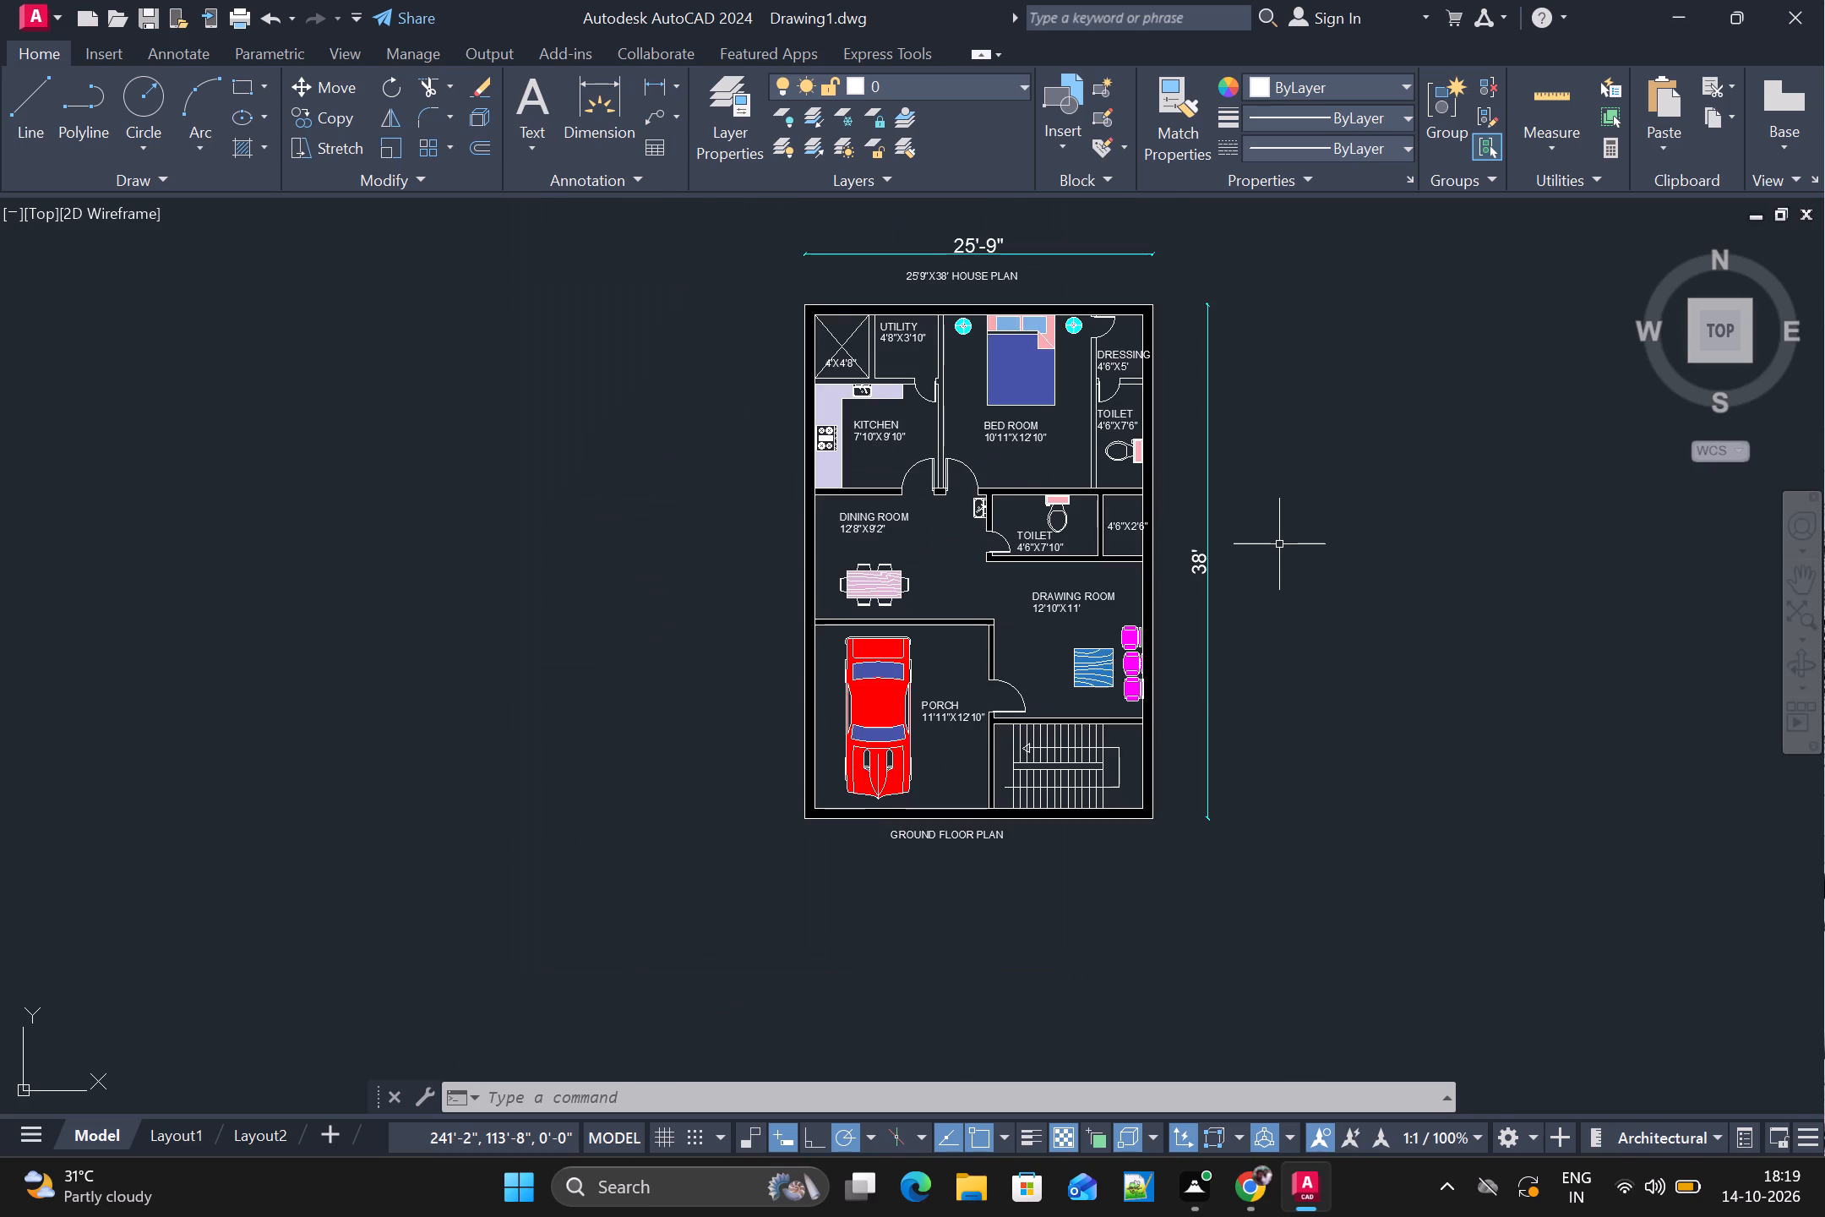
scroll(1279, 536, "up", 1)
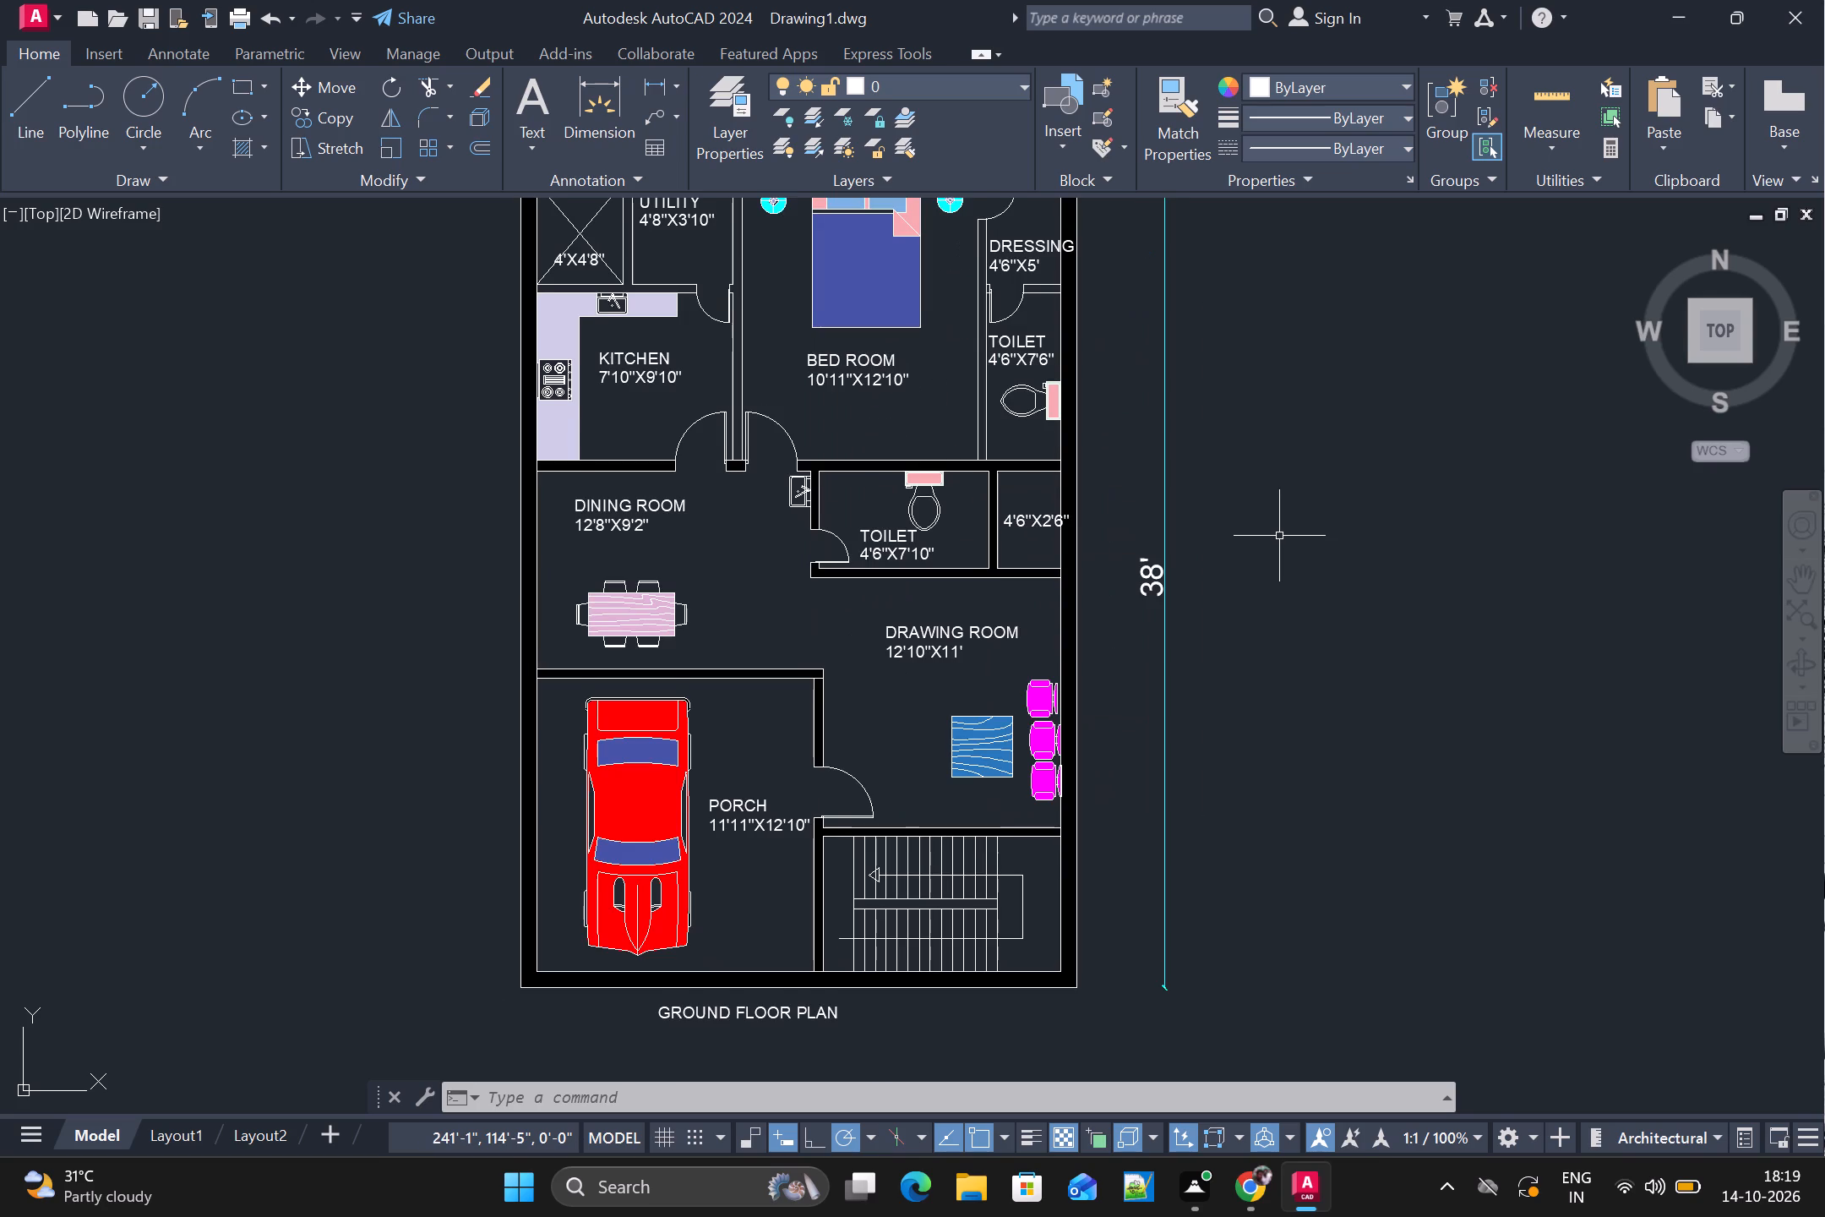
middle_click_drag(1279, 536, 1280, 556)
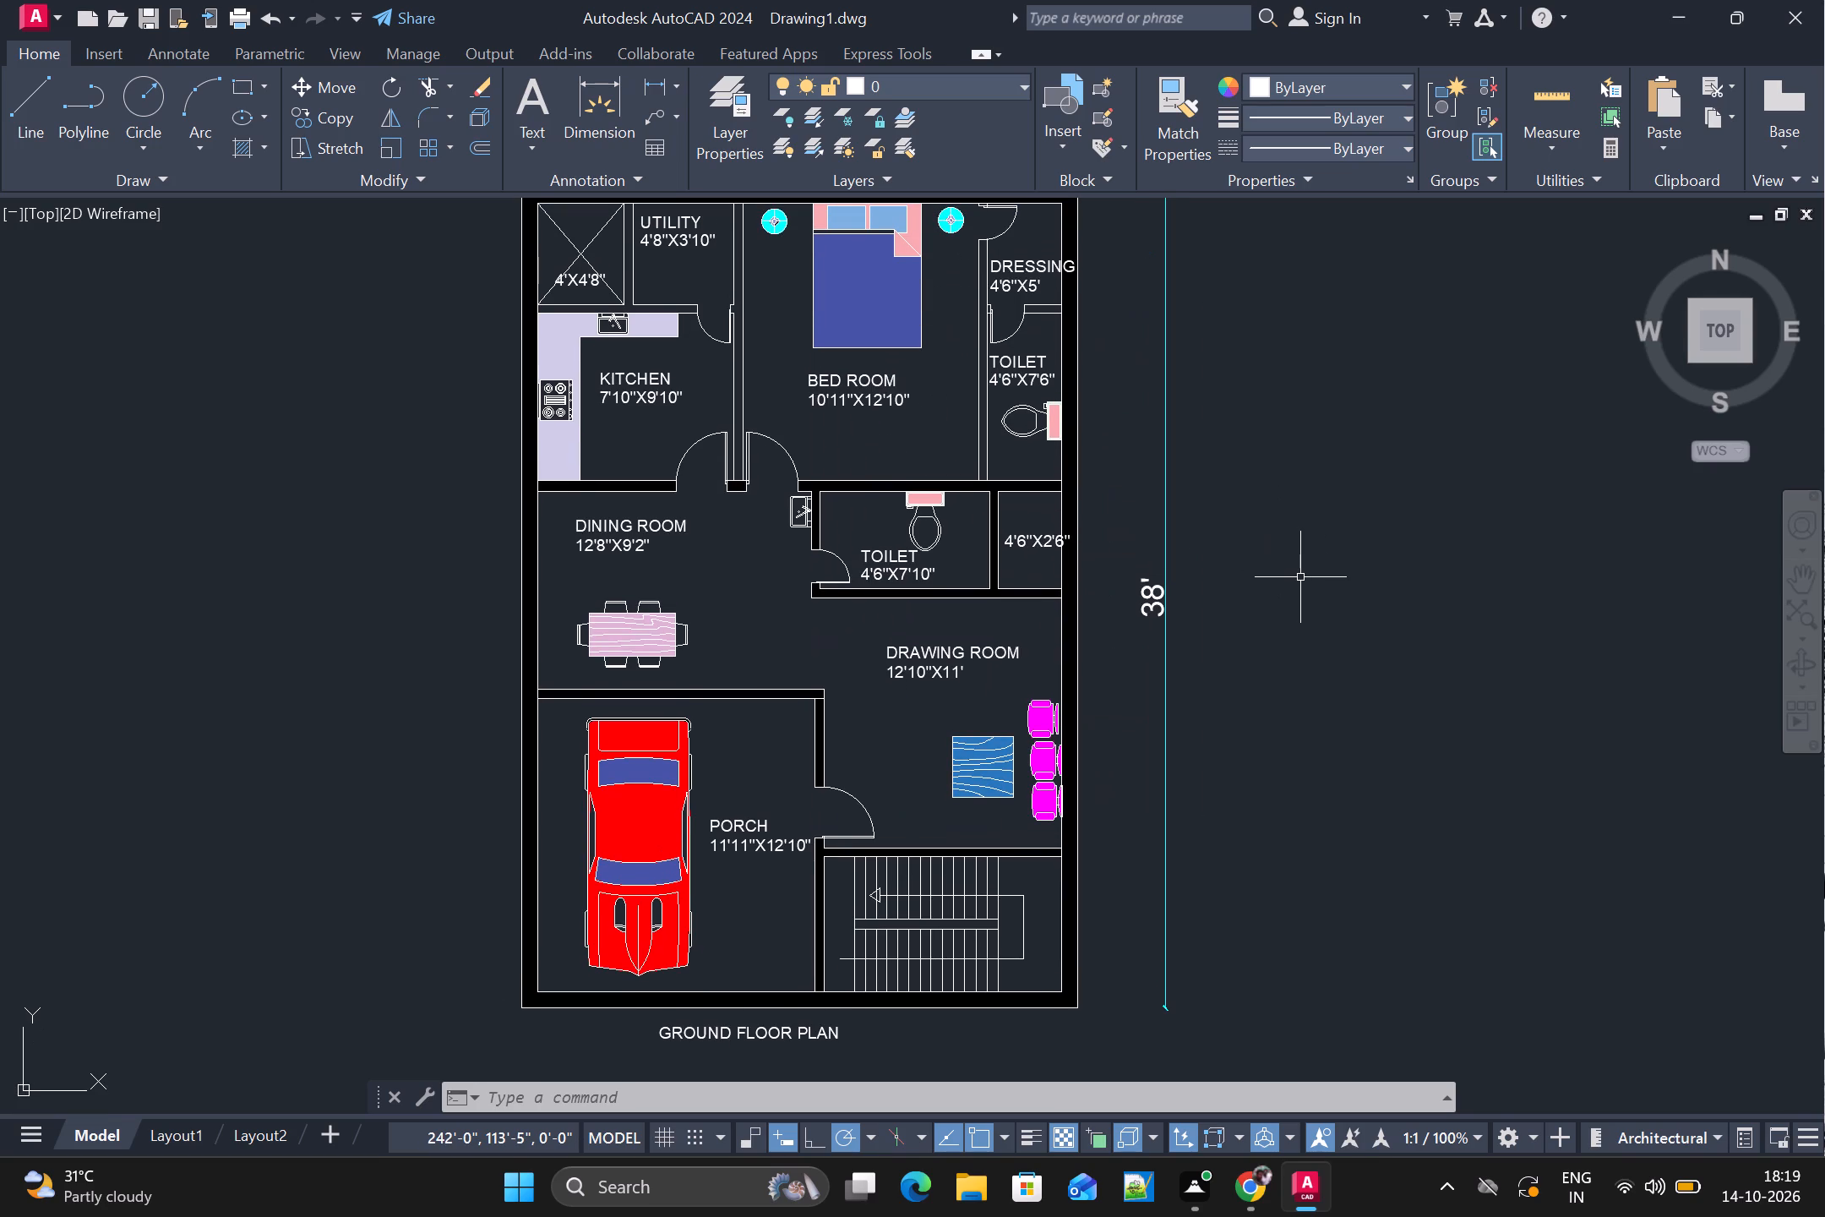
middle_click_drag(1300, 577, 1298, 613)
scroll(1297, 595, "down", 1)
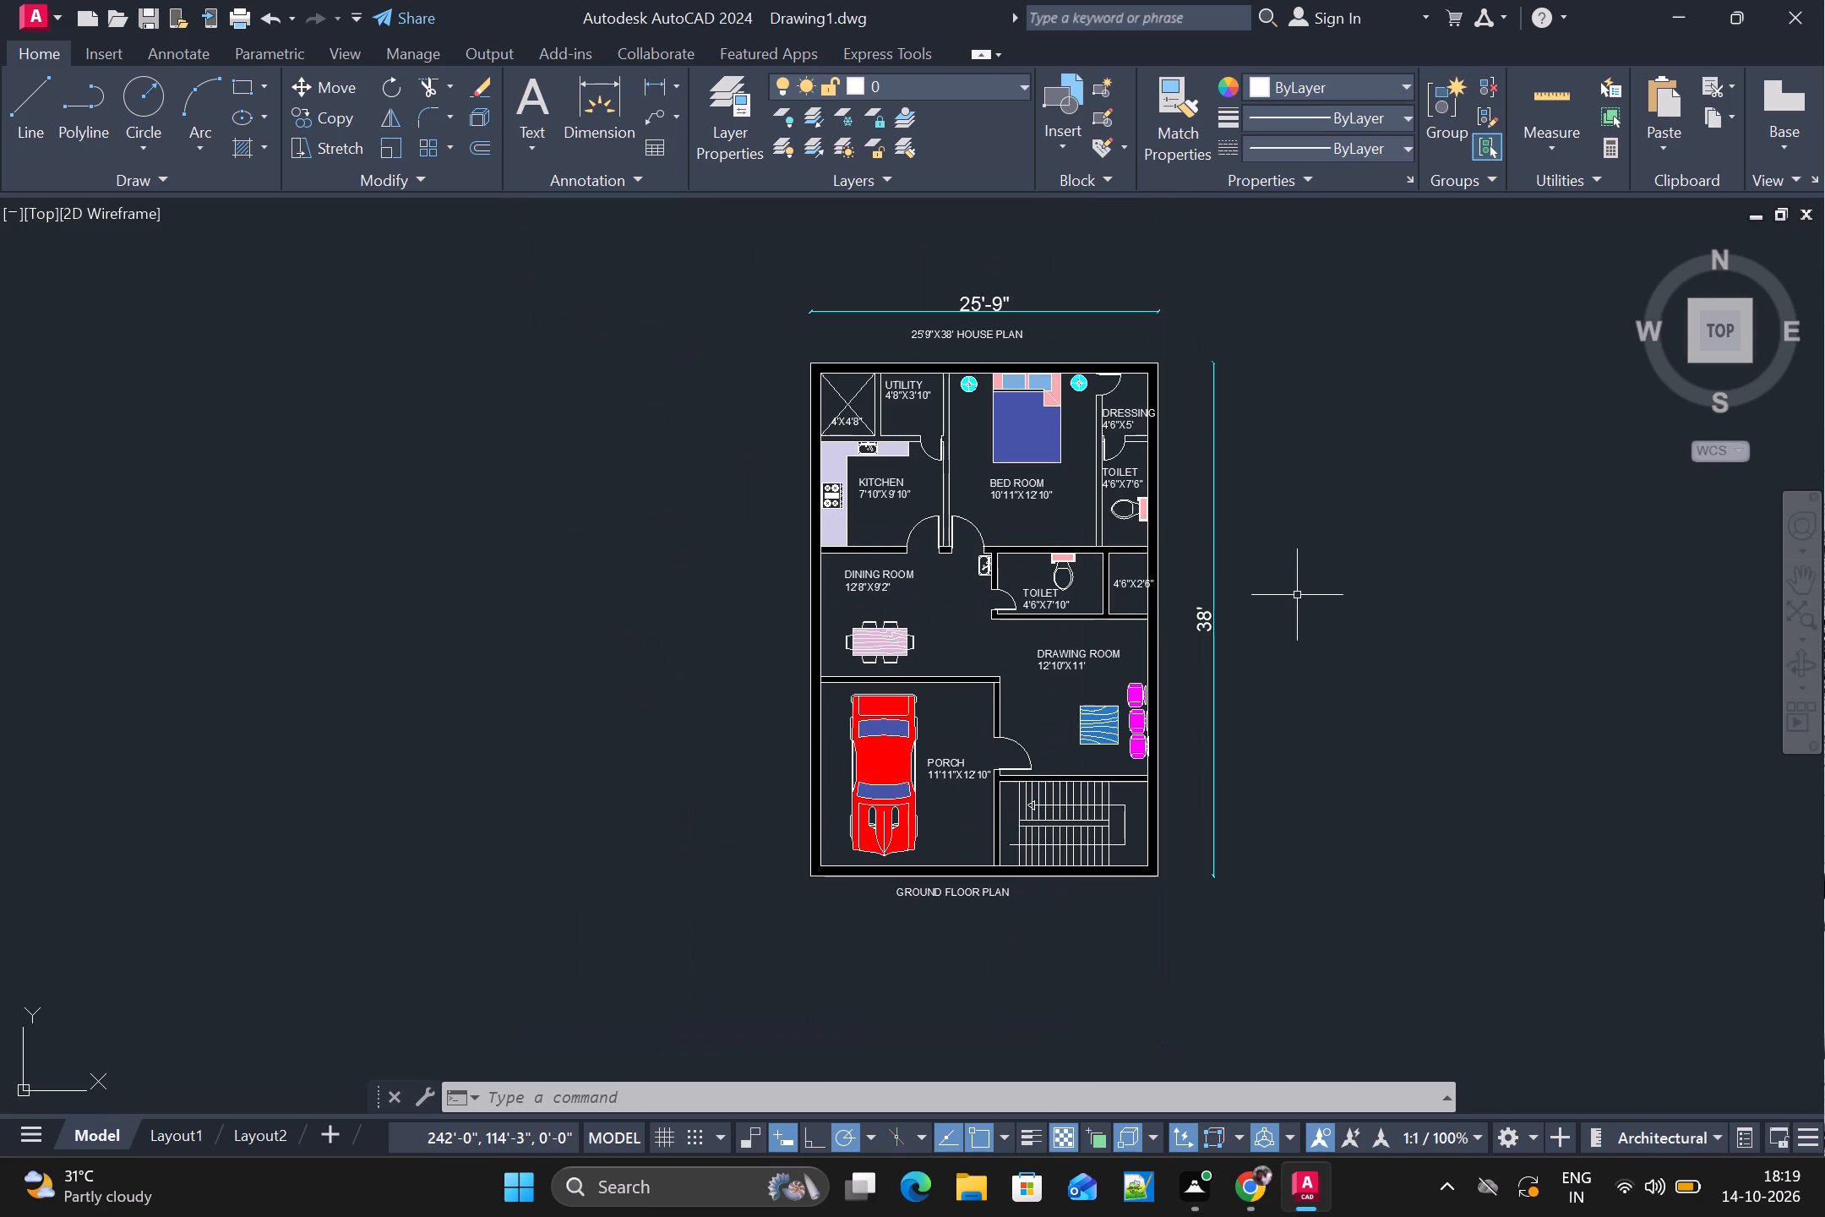
scroll(1300, 587, "up", 1)
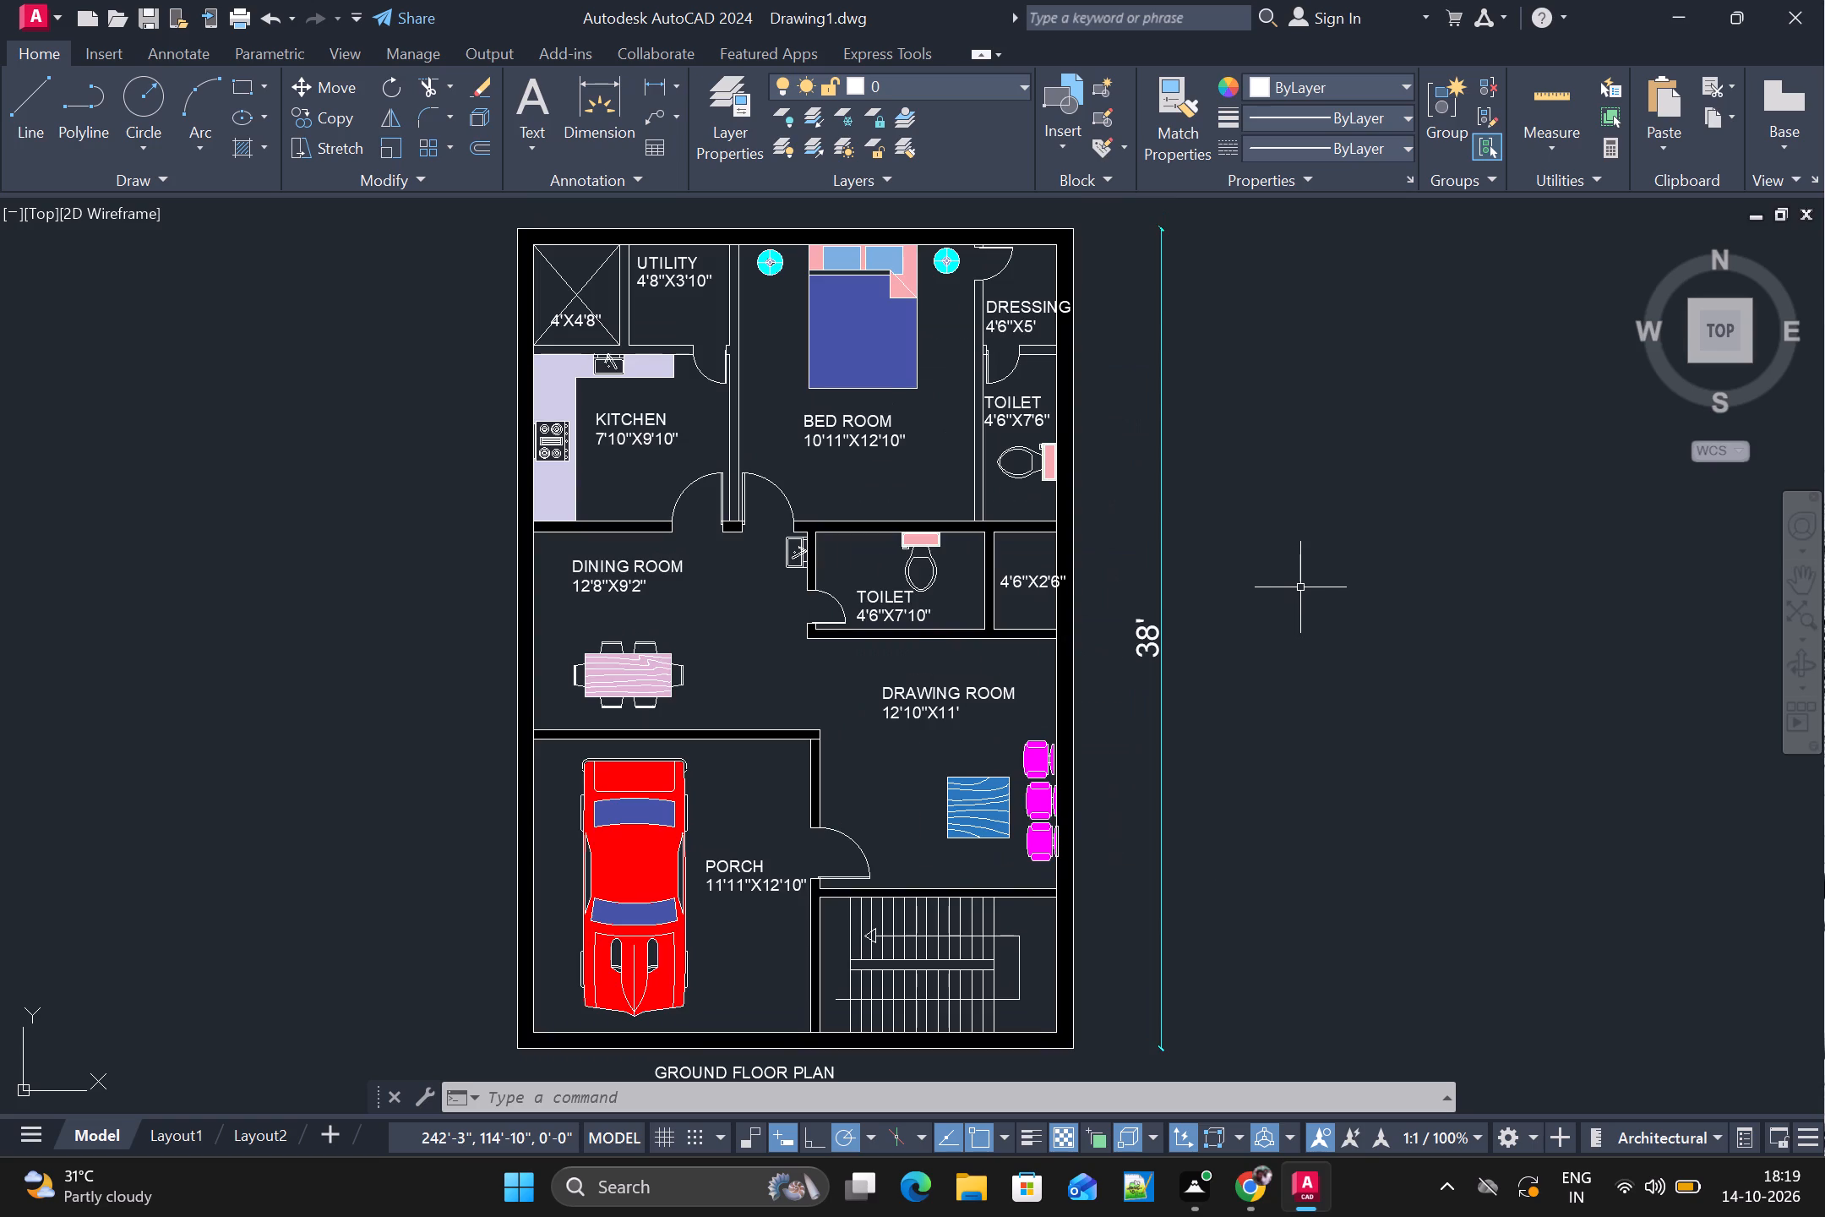
scroll(1300, 587, "down", 1)
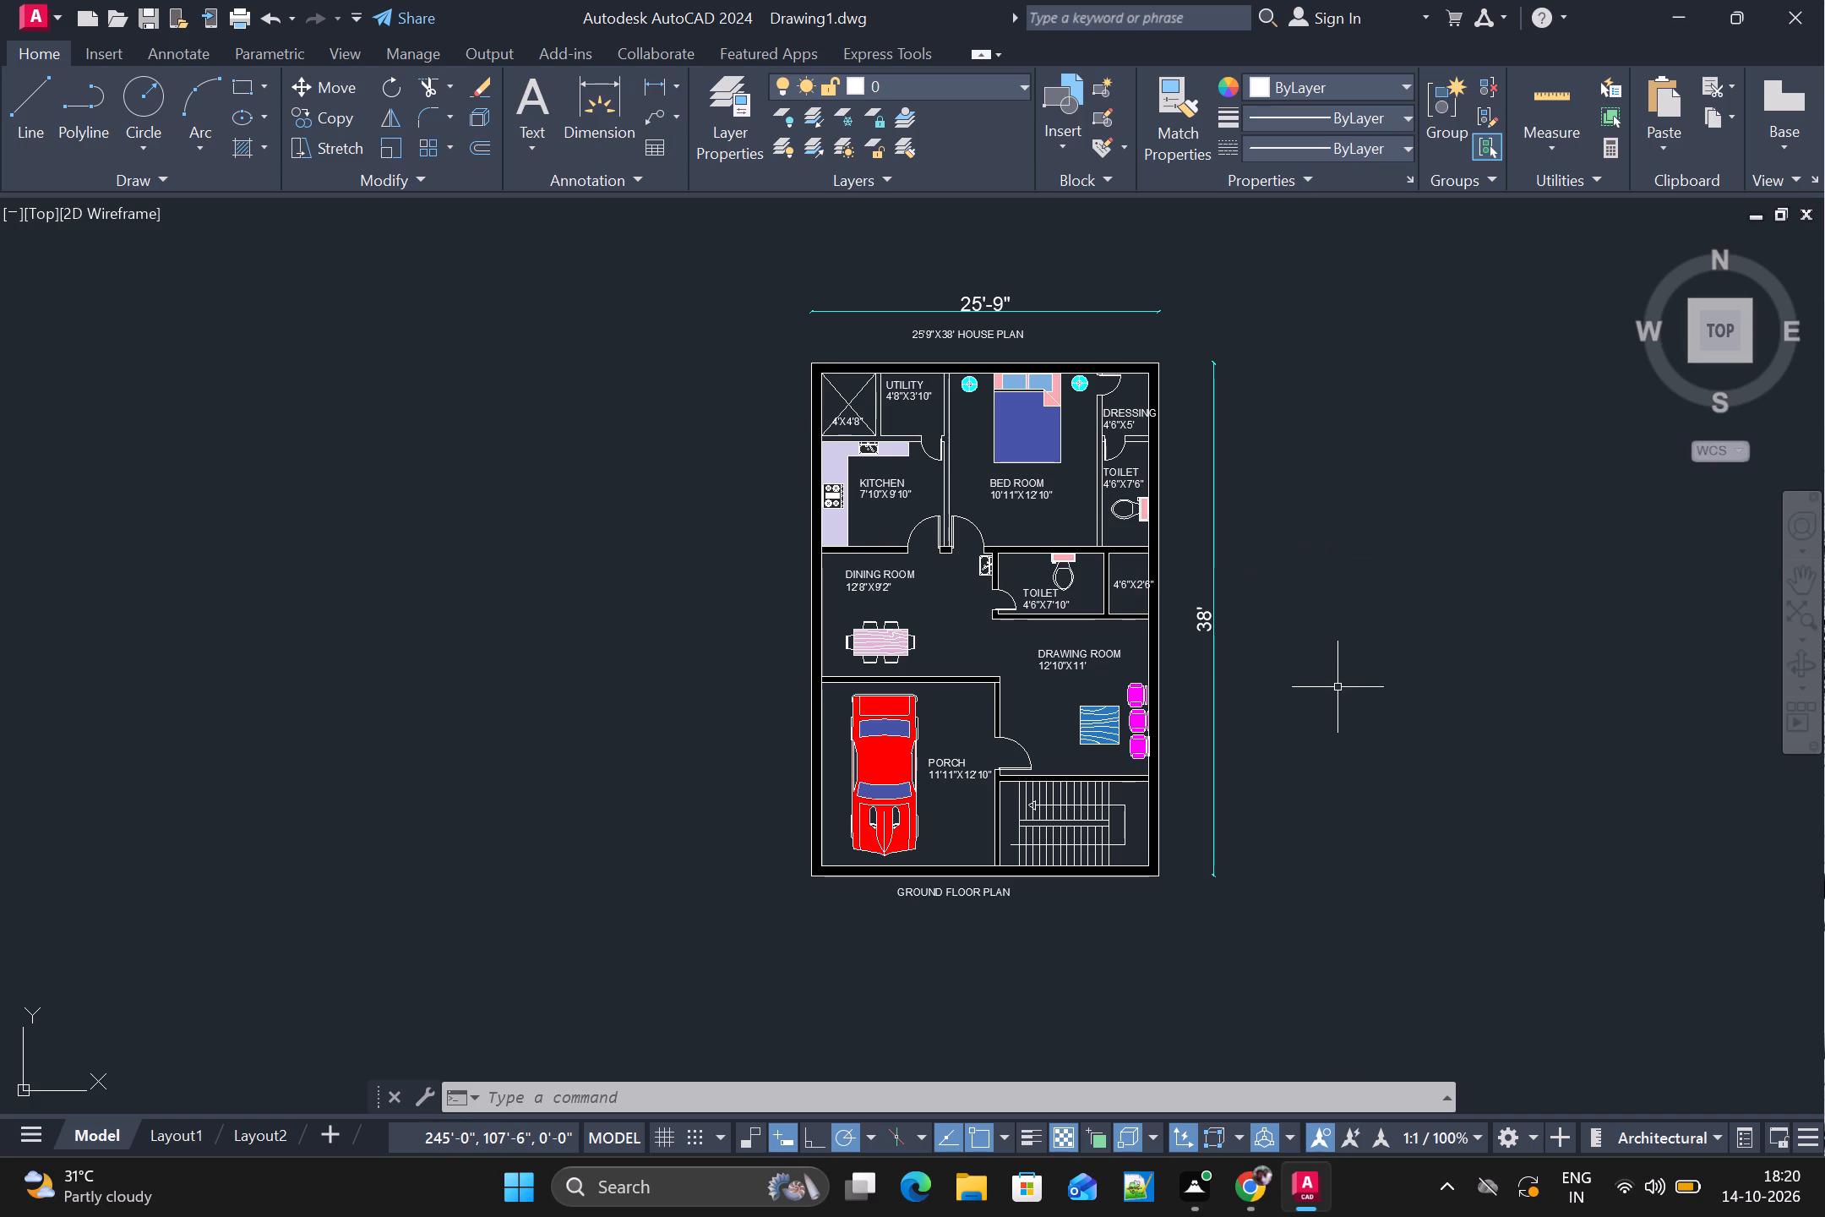
key("Escape")
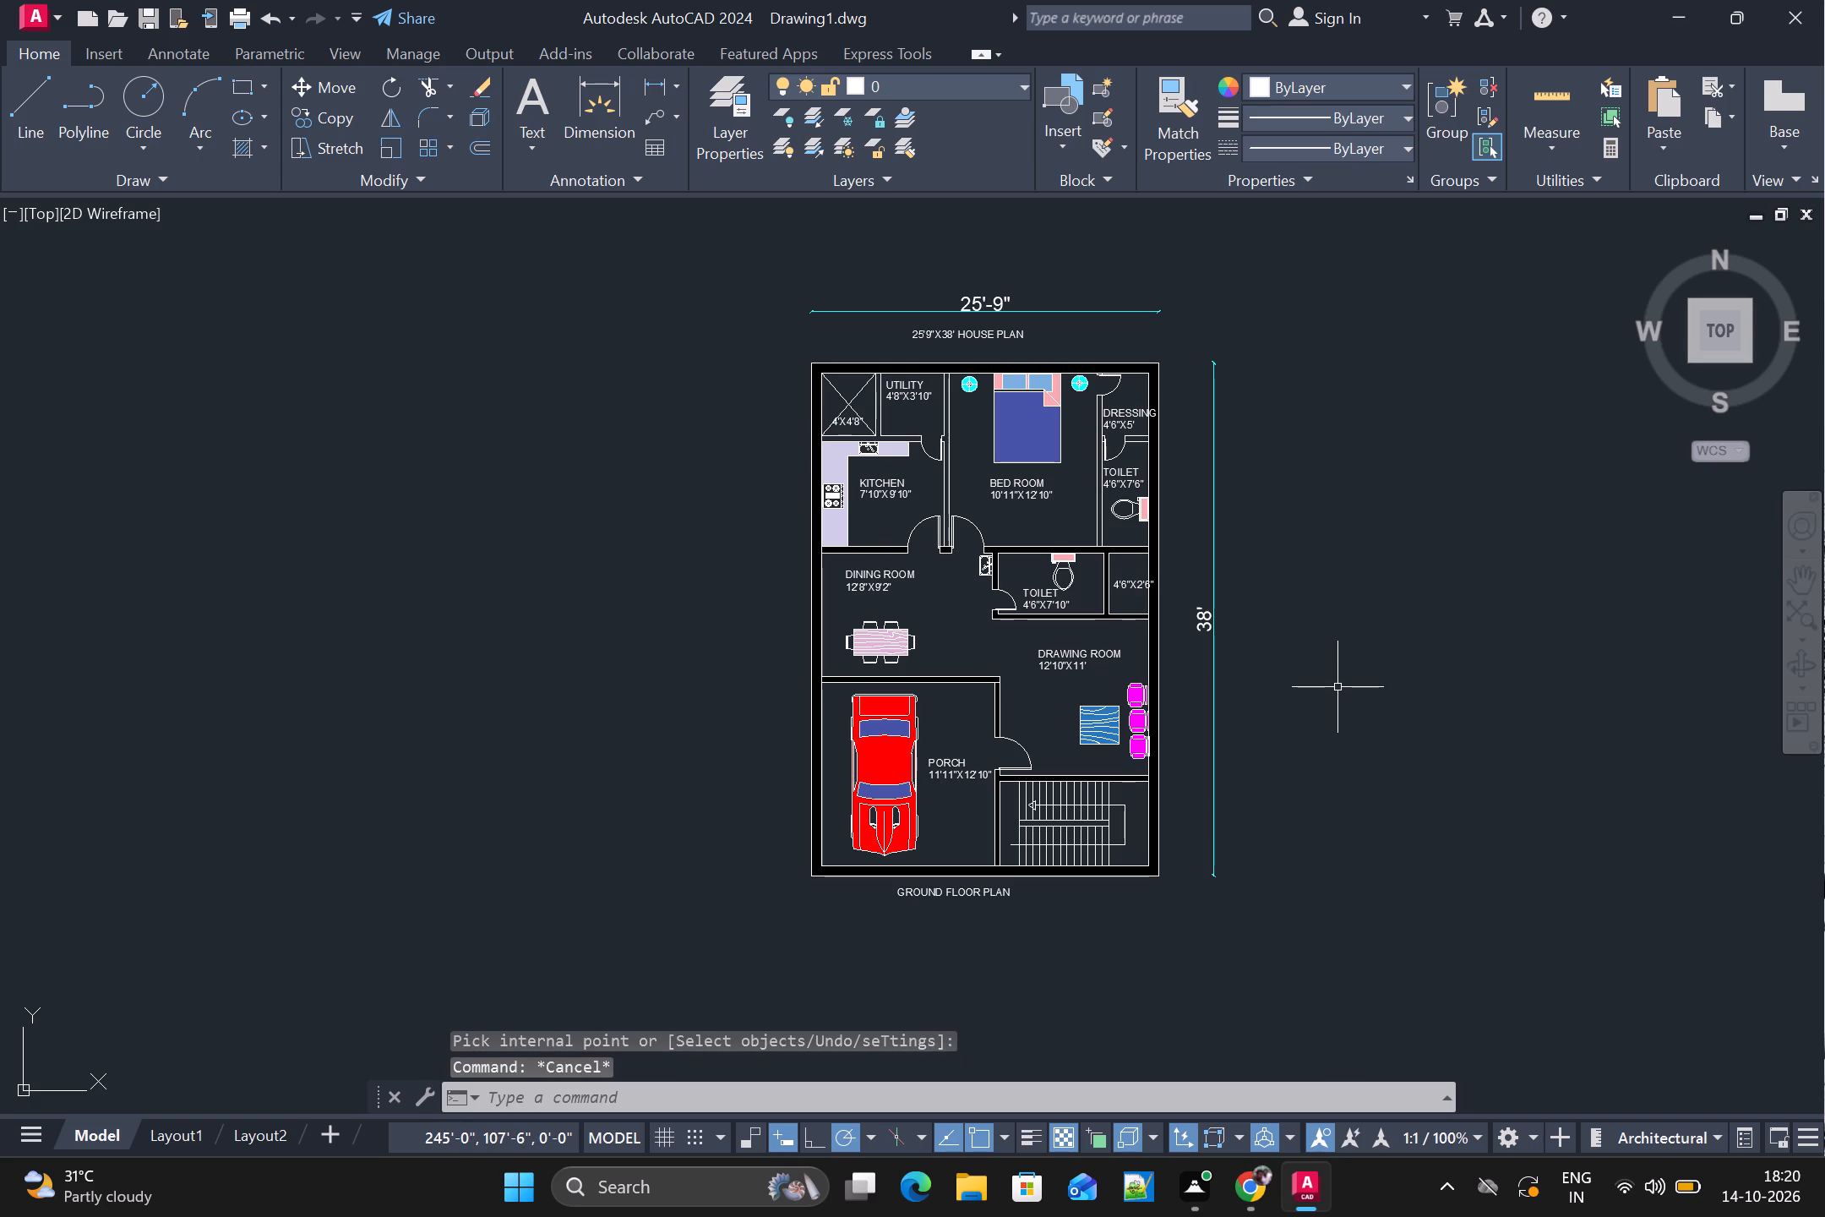
scroll(1337, 687, "up", 2)
scroll(1337, 687, "down", 1)
middle_click_drag(1337, 687, 1343, 774)
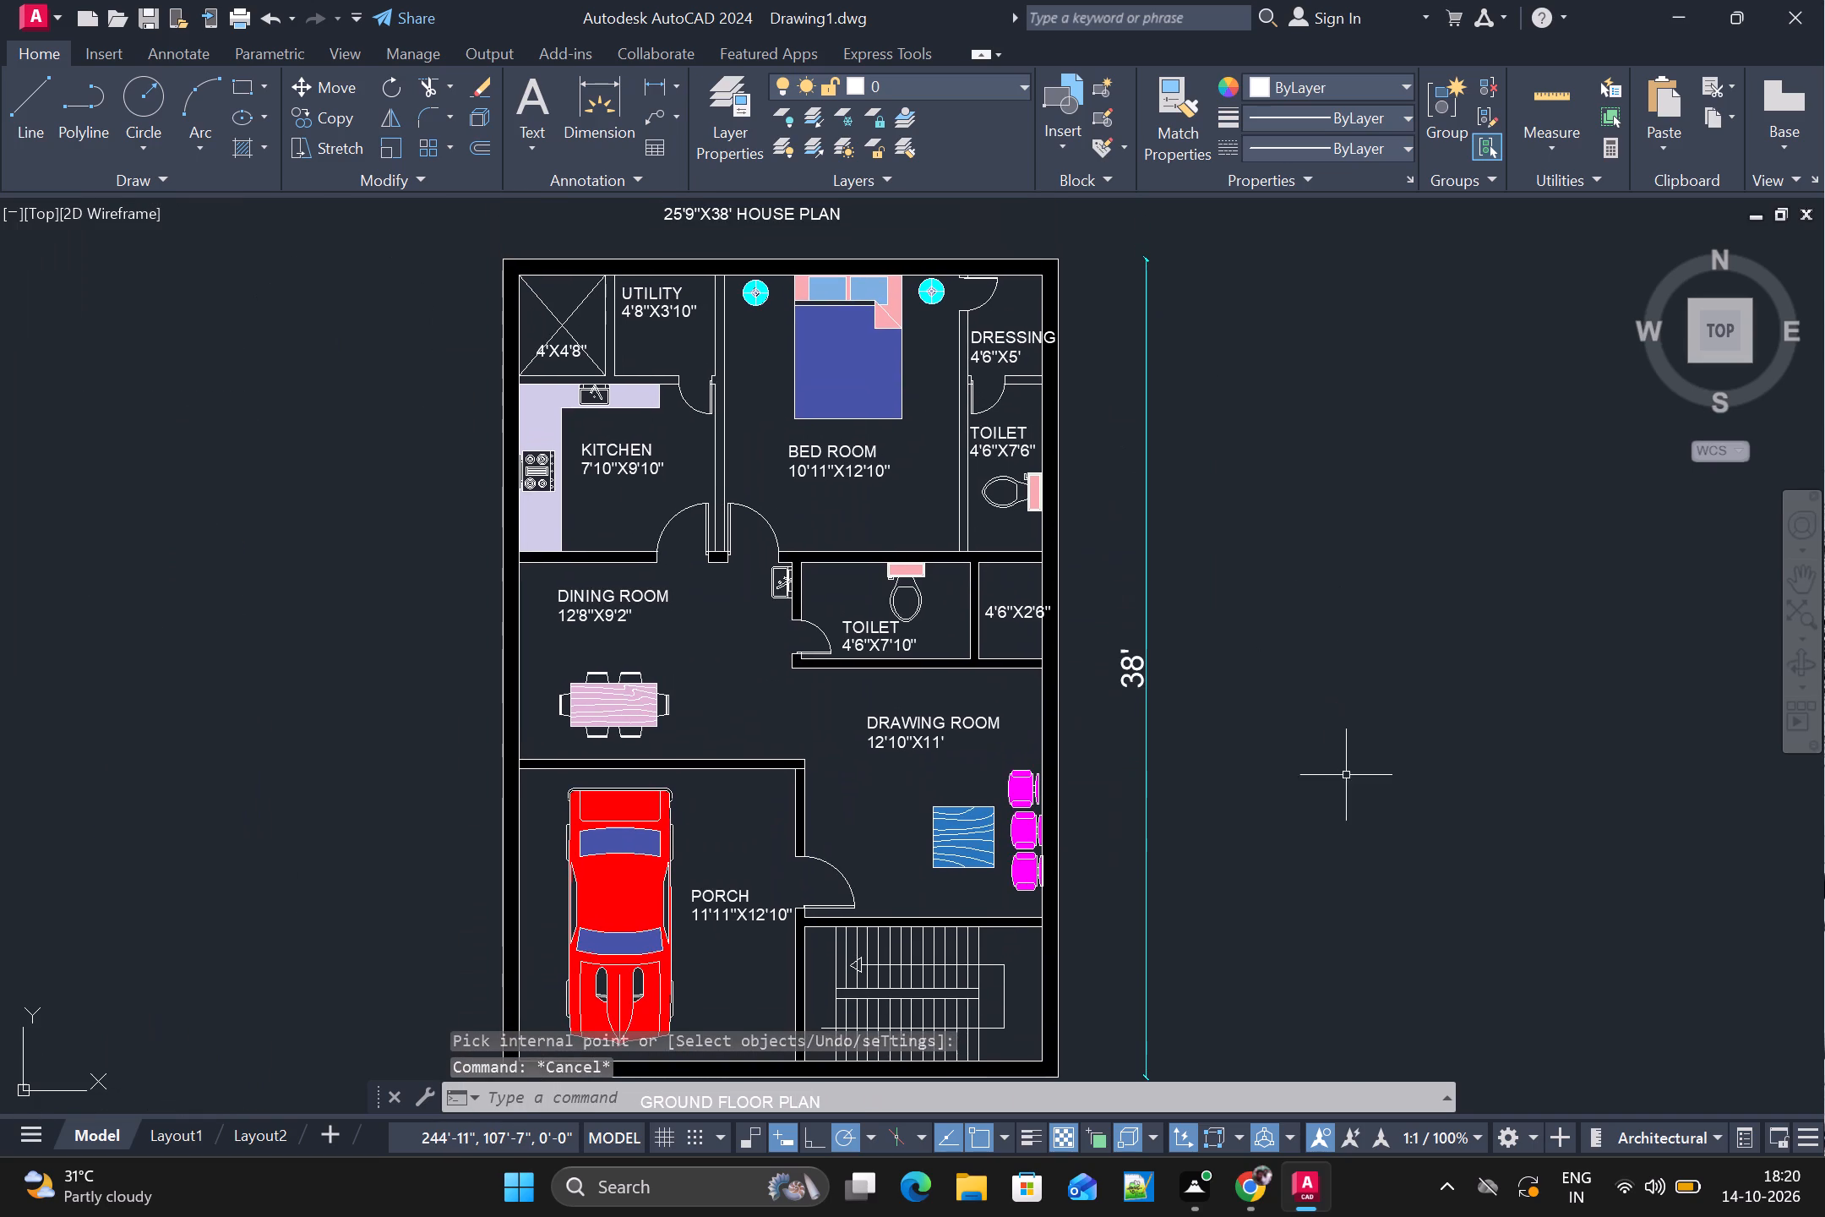
left_click(1347, 710)
key("Escape")
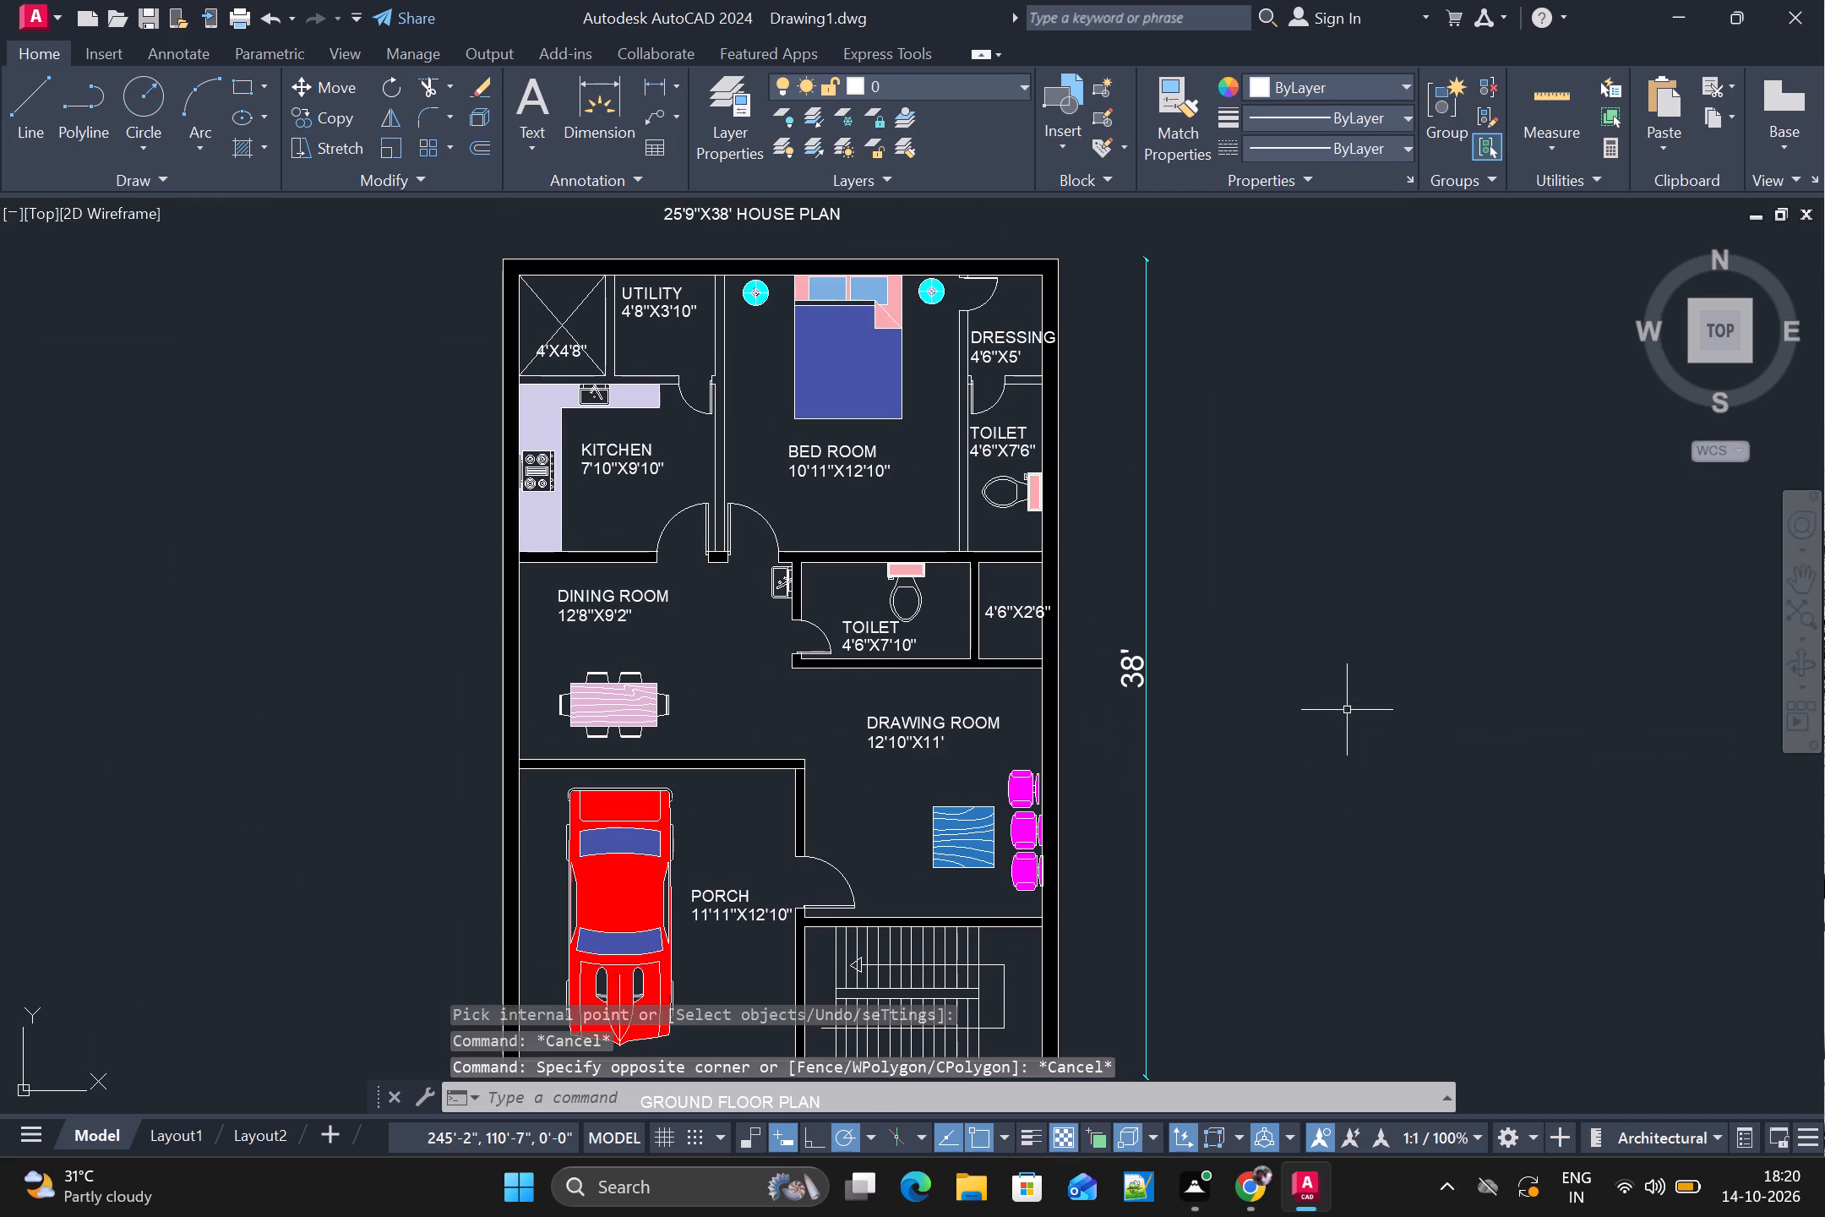
scroll(1311, 695, "down", 1)
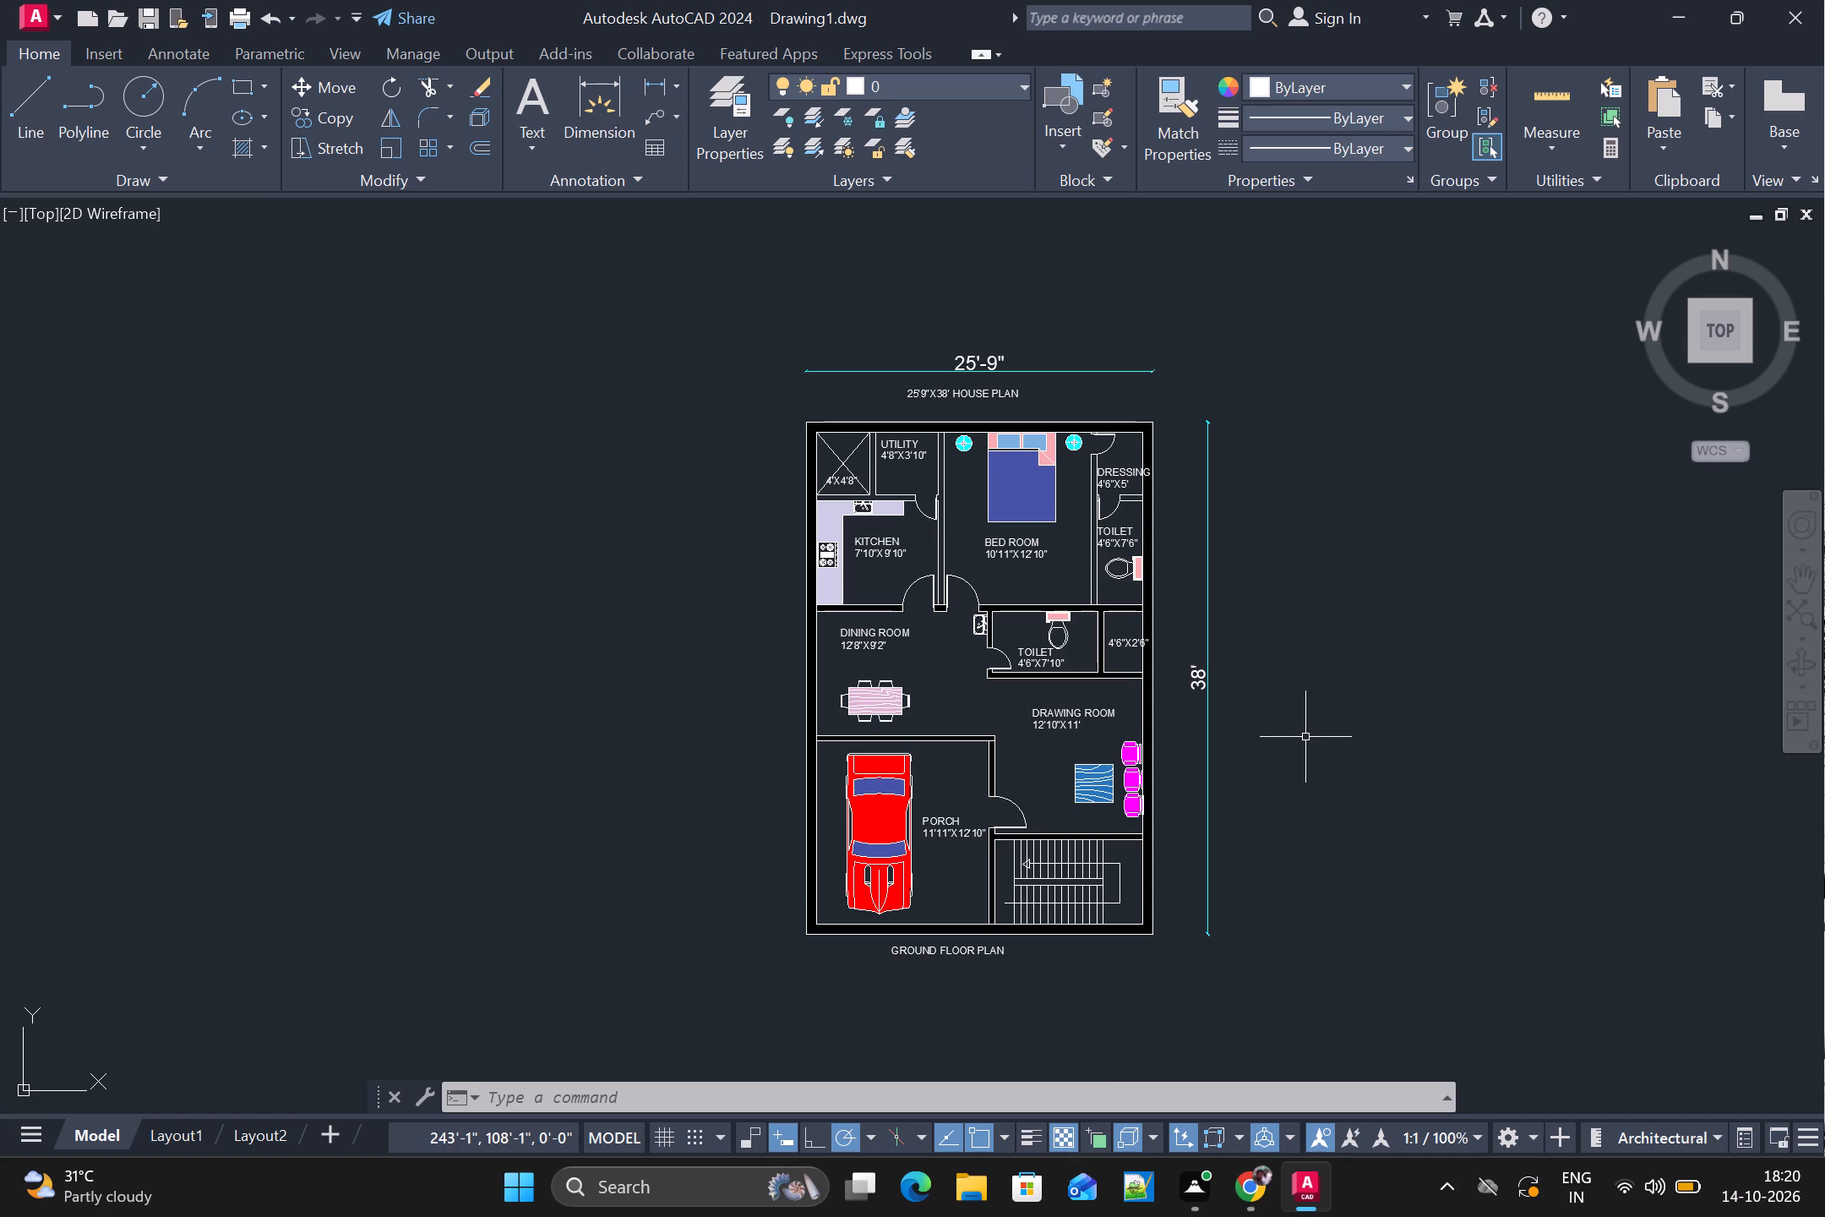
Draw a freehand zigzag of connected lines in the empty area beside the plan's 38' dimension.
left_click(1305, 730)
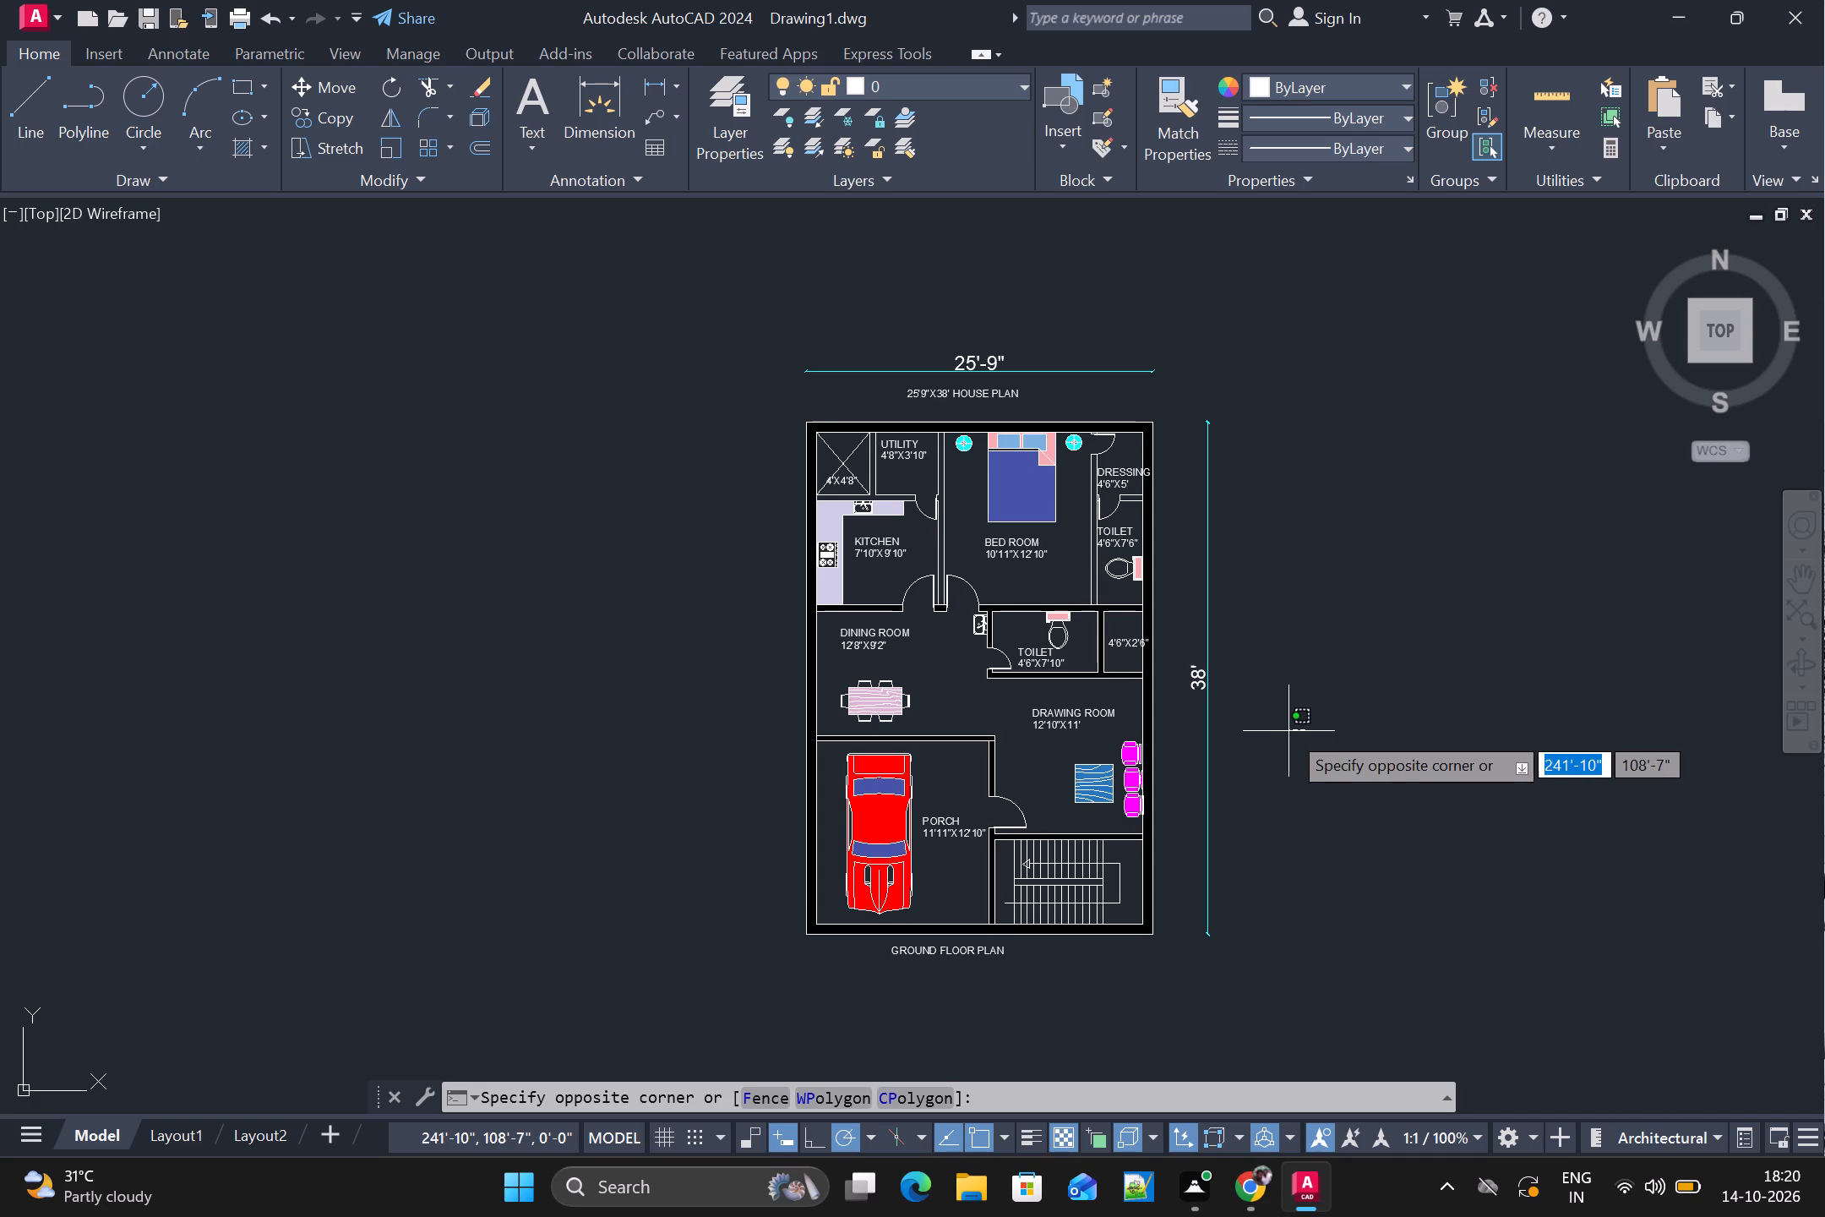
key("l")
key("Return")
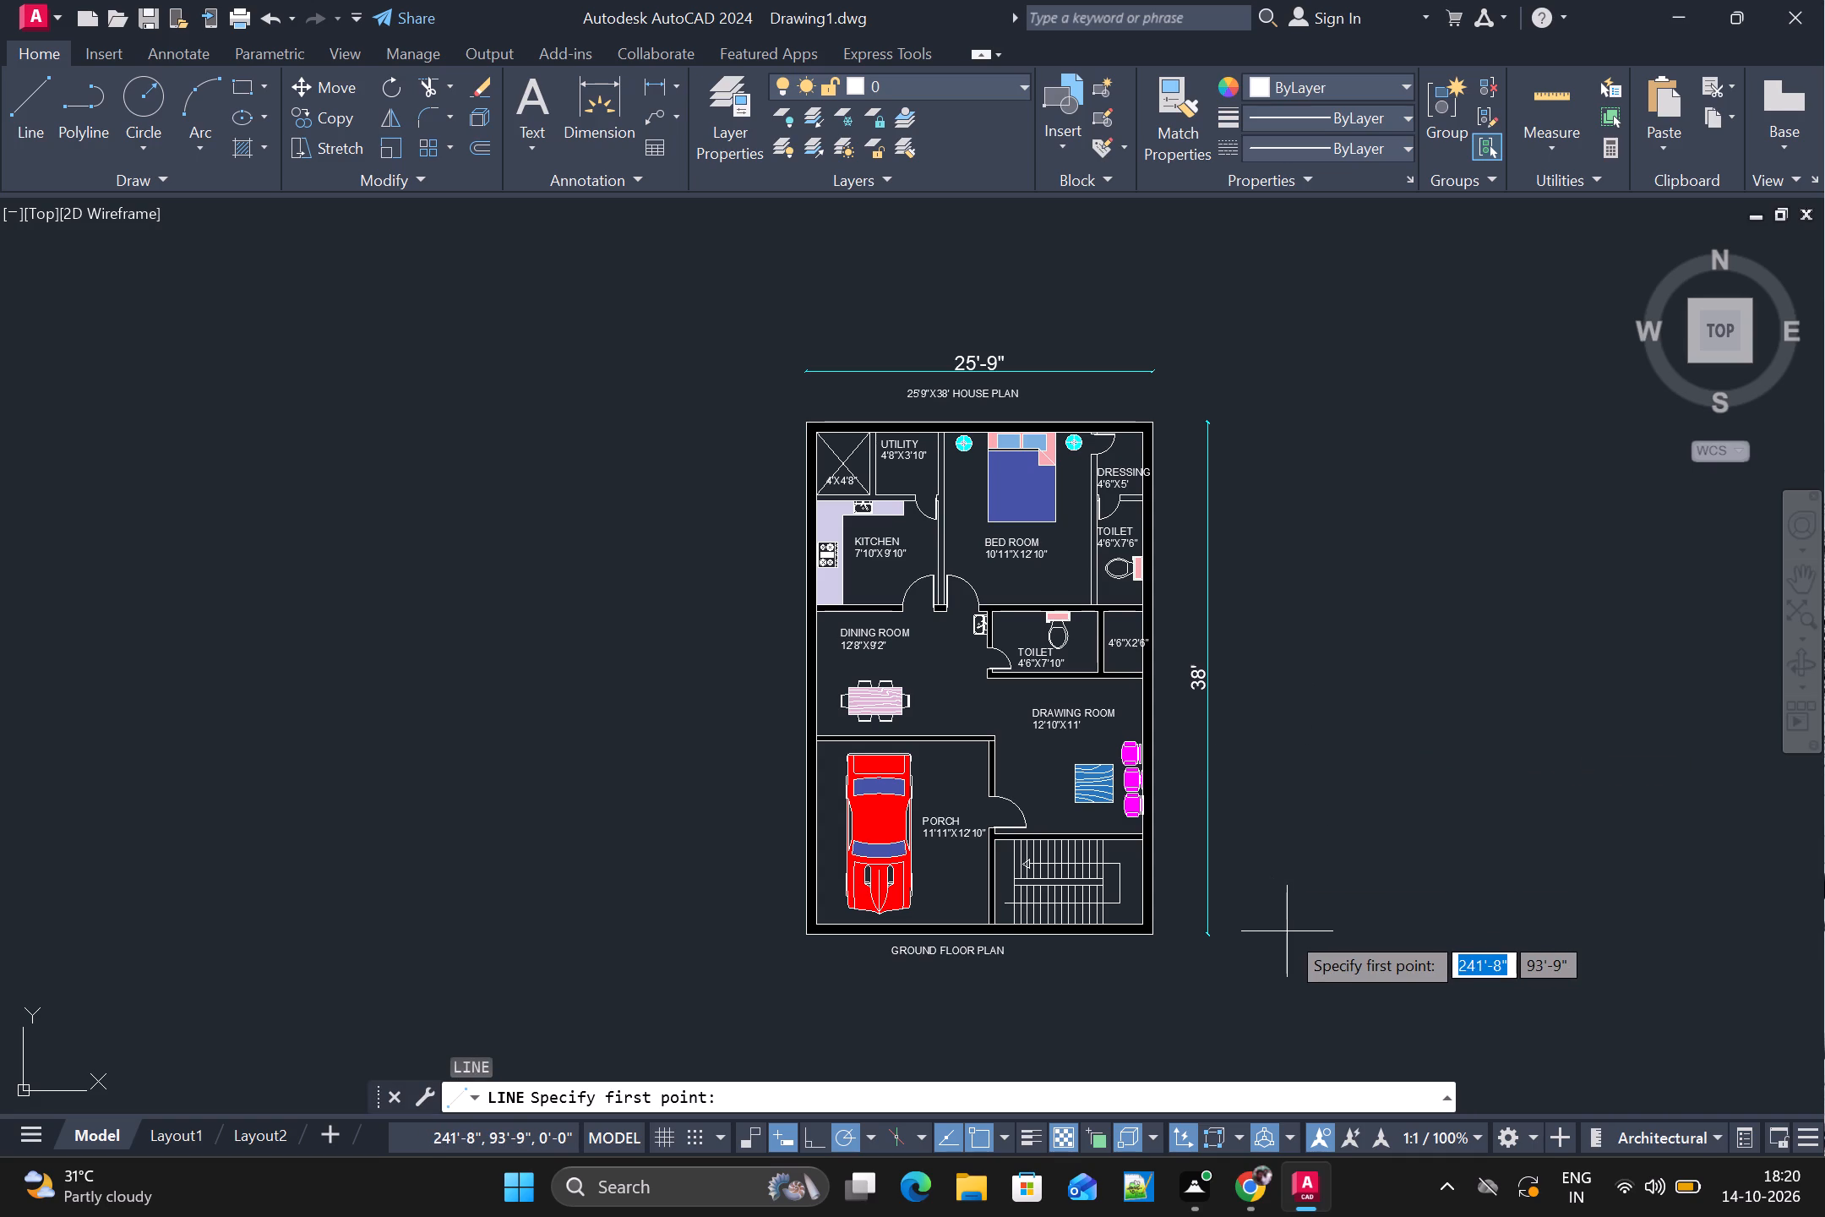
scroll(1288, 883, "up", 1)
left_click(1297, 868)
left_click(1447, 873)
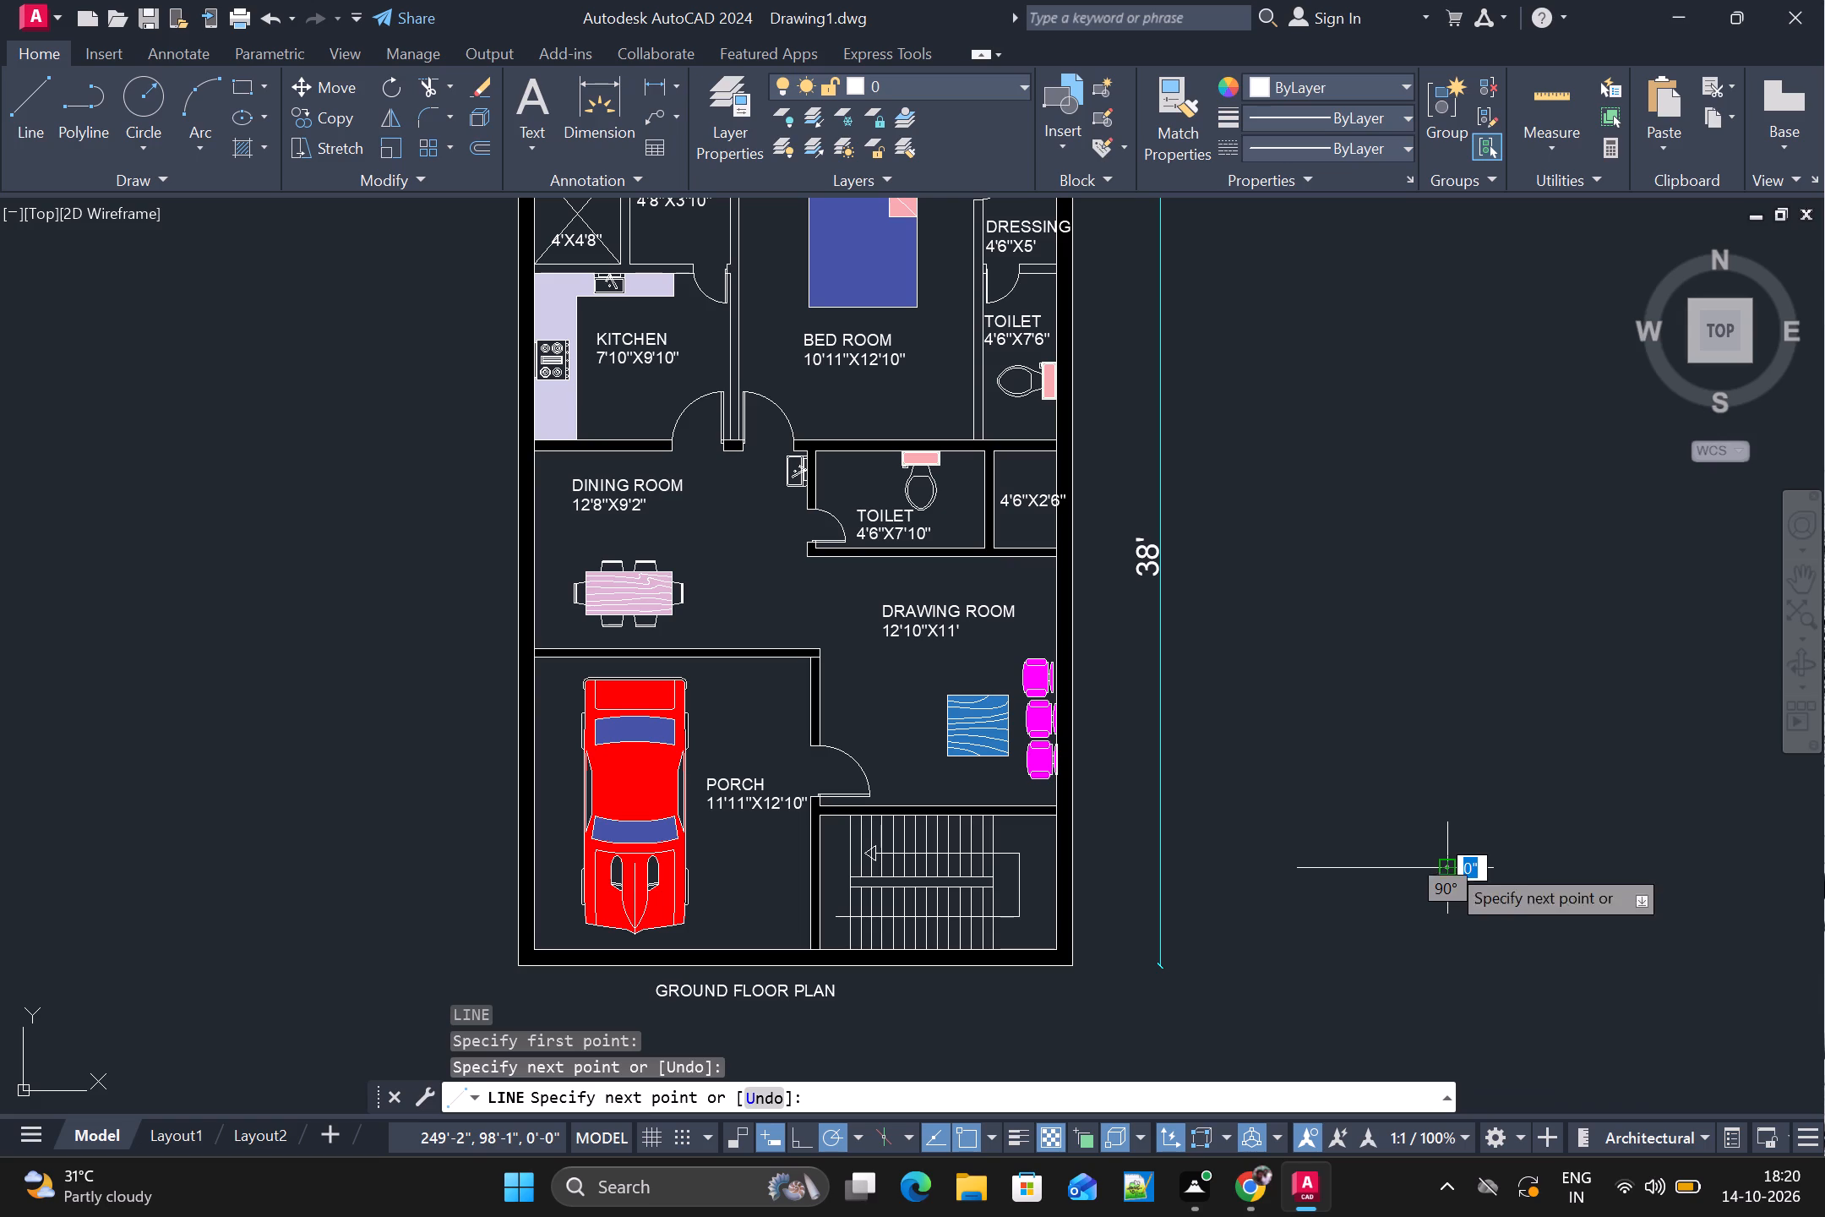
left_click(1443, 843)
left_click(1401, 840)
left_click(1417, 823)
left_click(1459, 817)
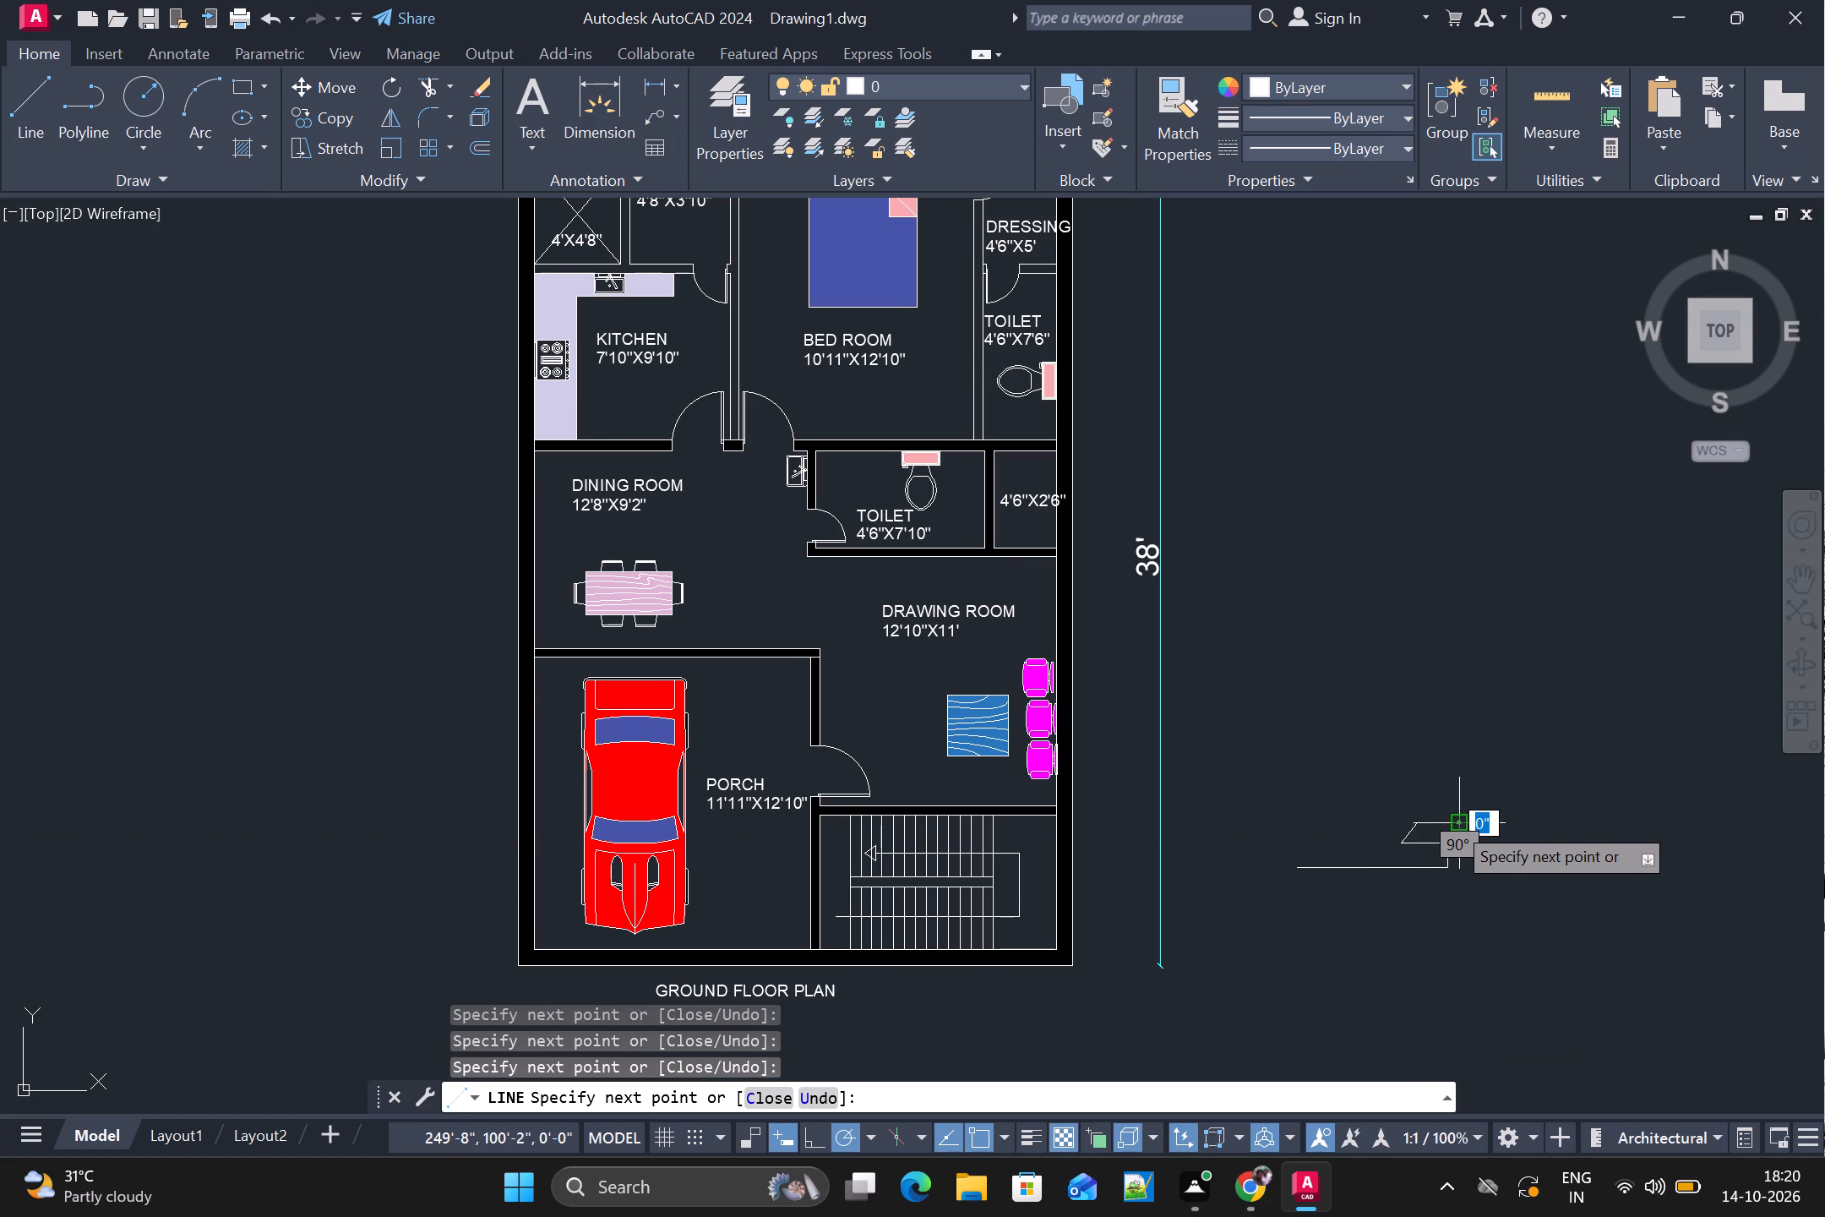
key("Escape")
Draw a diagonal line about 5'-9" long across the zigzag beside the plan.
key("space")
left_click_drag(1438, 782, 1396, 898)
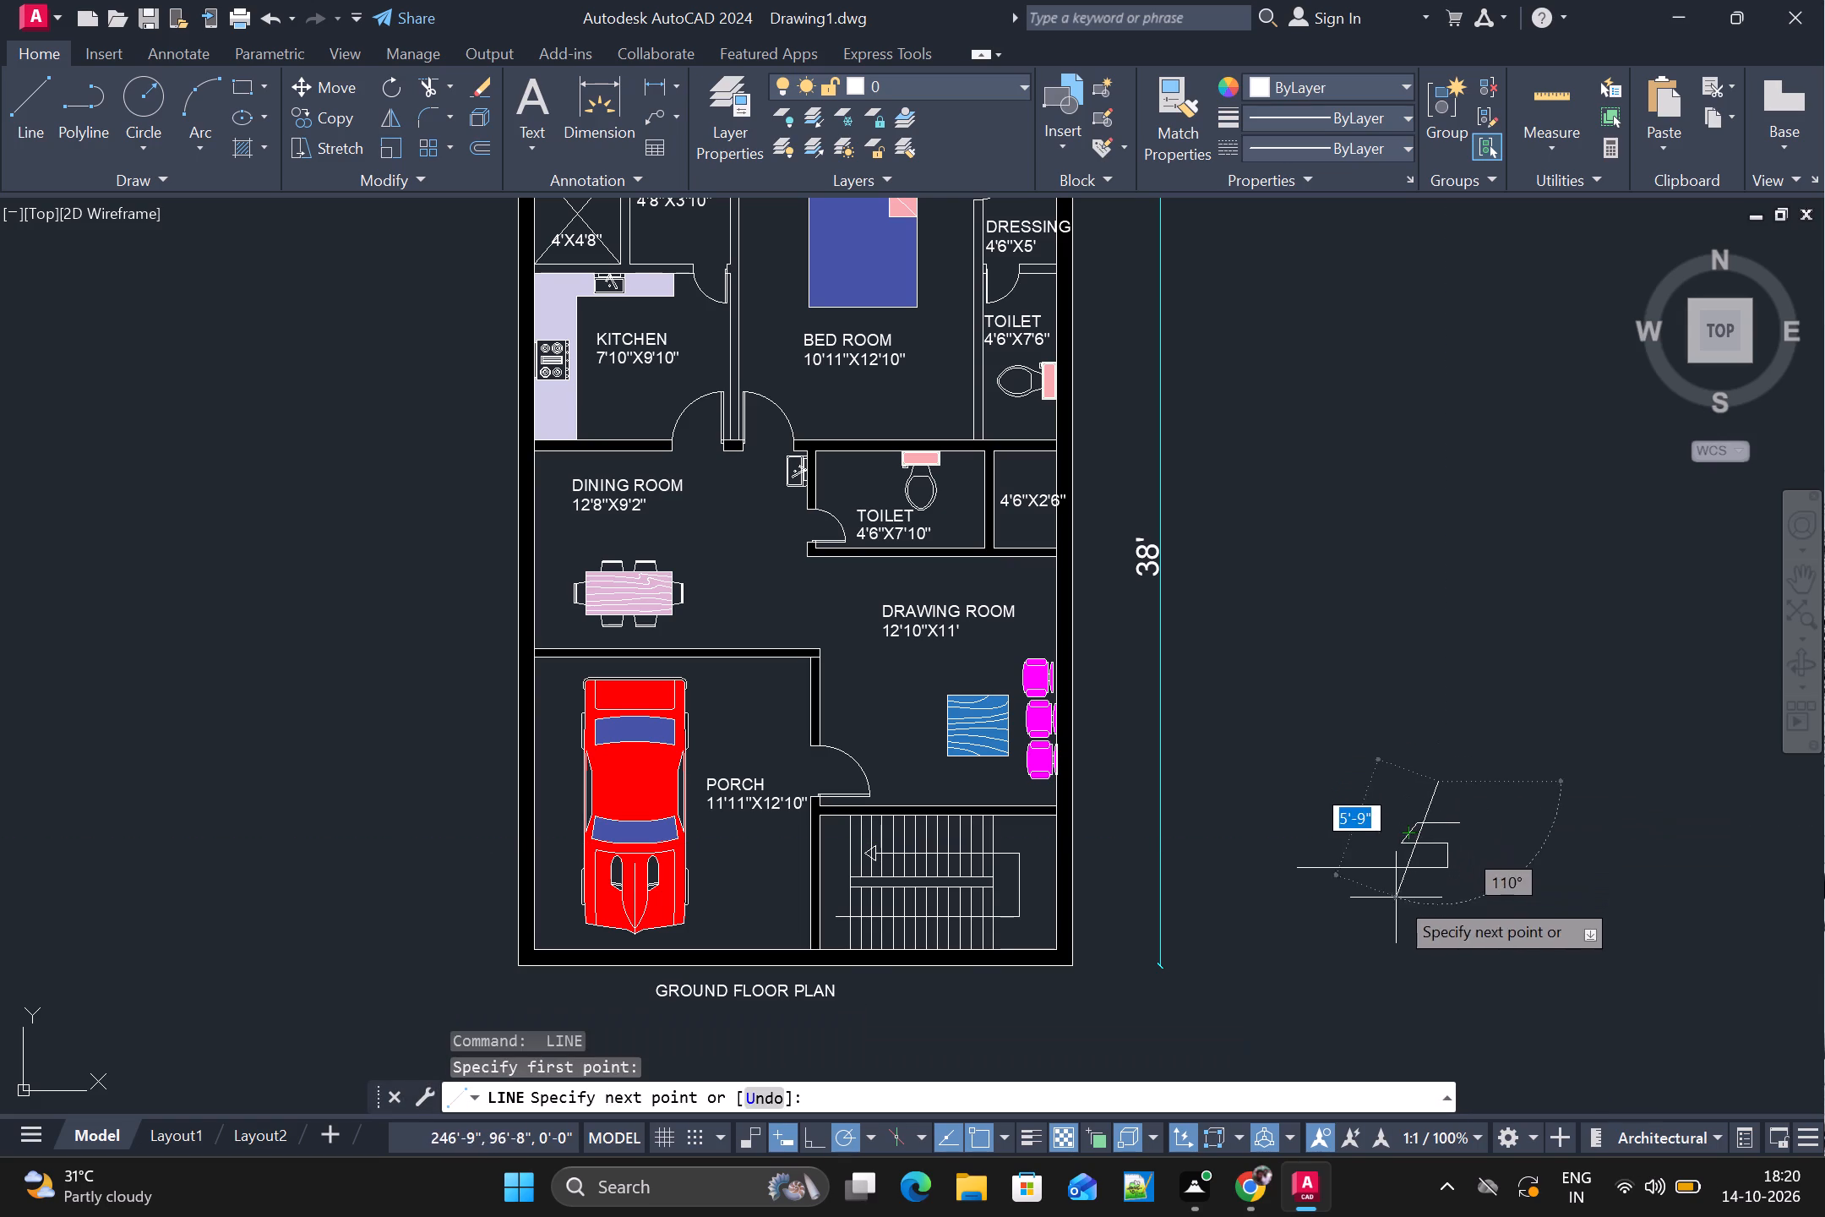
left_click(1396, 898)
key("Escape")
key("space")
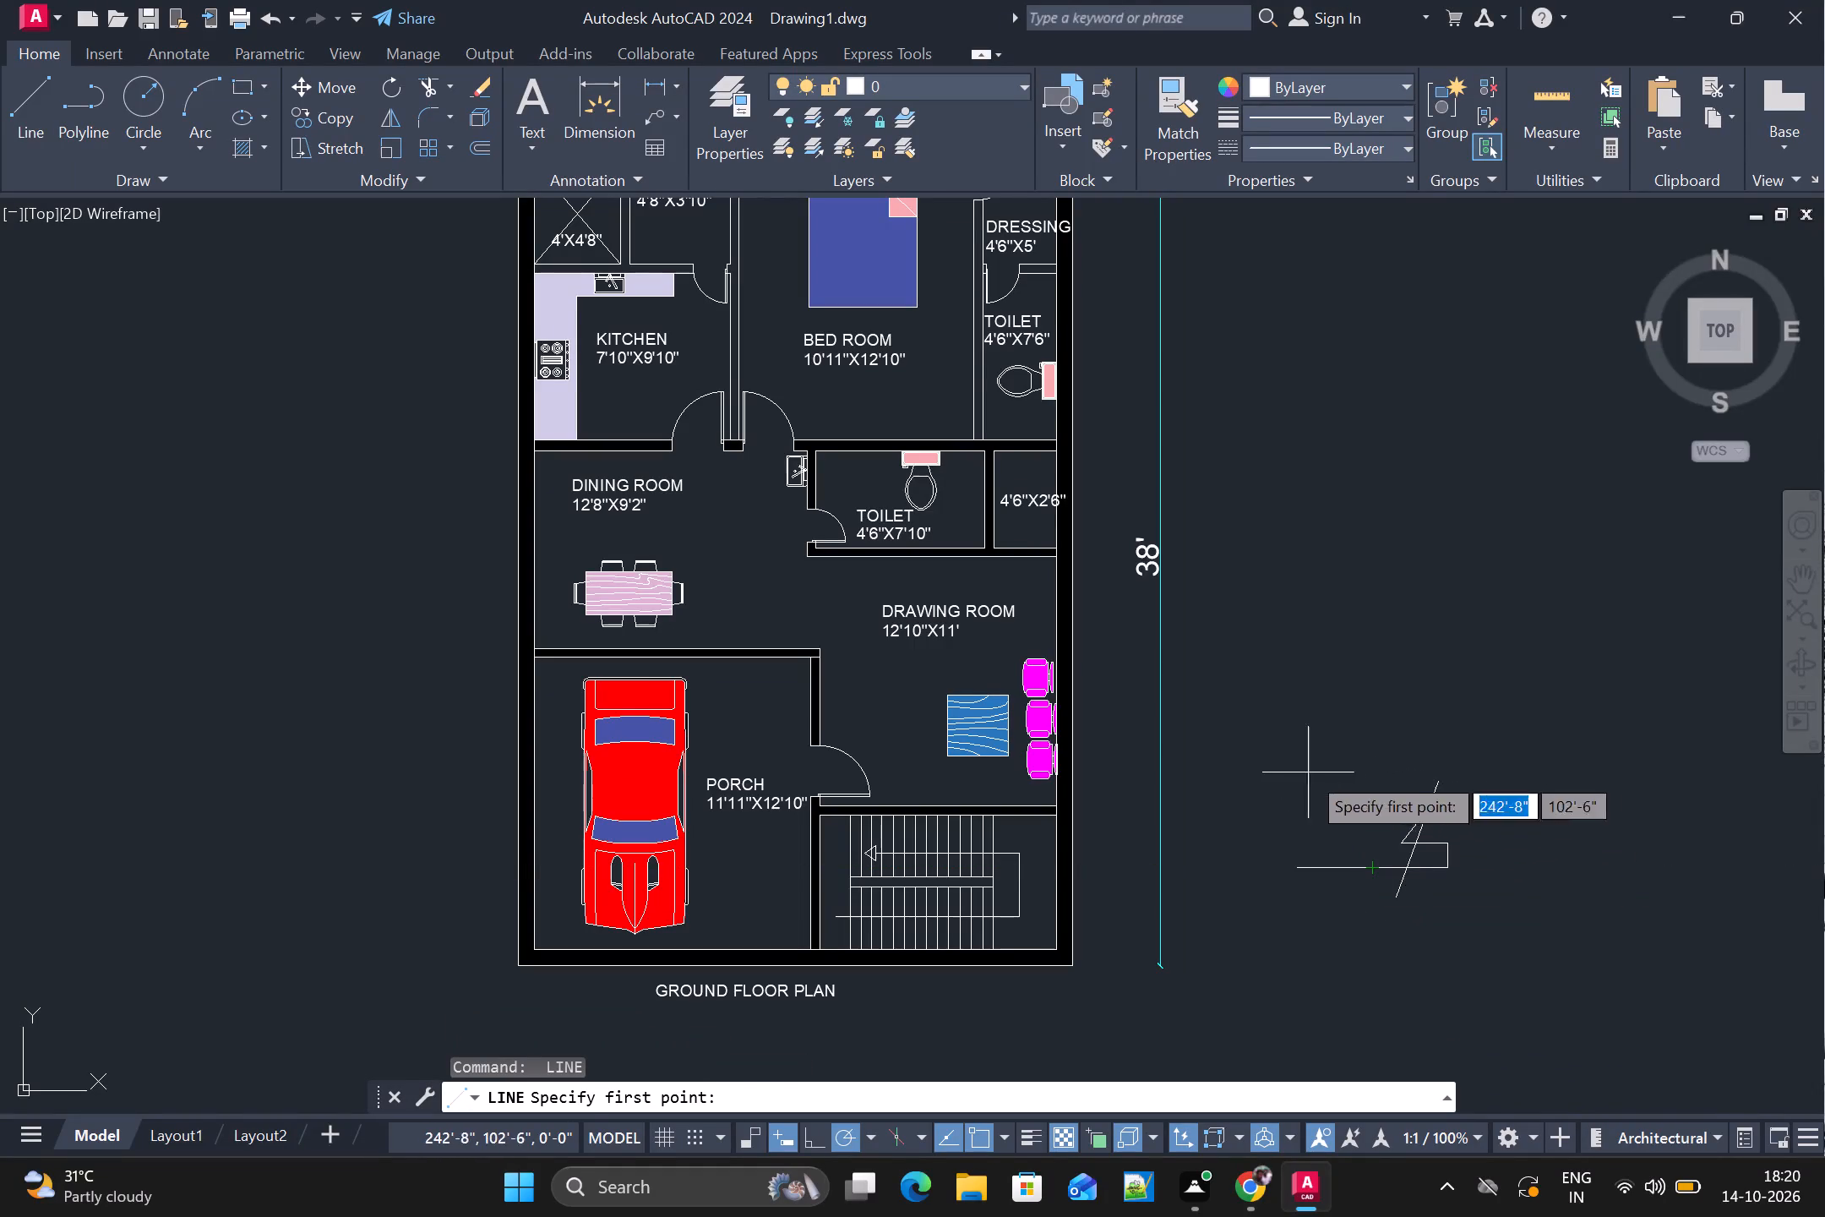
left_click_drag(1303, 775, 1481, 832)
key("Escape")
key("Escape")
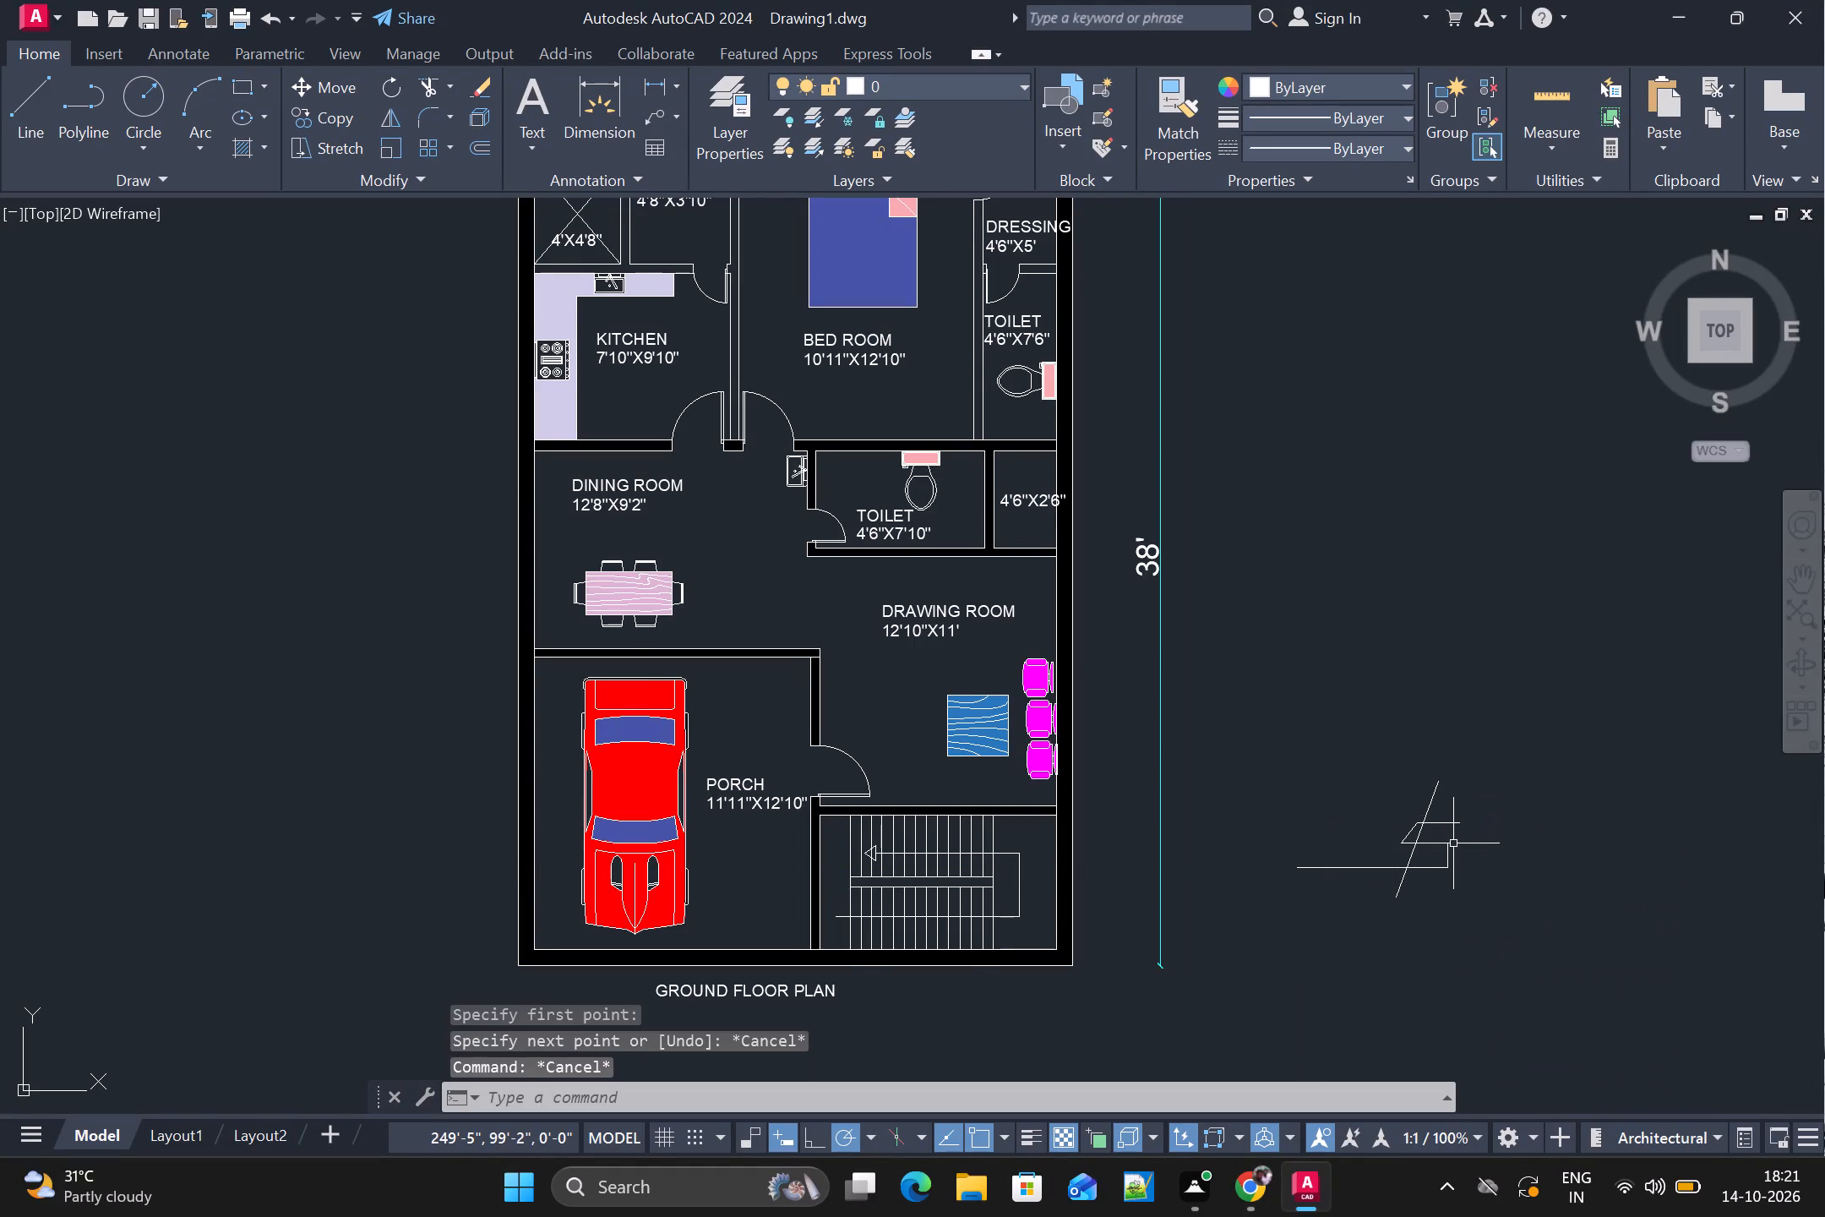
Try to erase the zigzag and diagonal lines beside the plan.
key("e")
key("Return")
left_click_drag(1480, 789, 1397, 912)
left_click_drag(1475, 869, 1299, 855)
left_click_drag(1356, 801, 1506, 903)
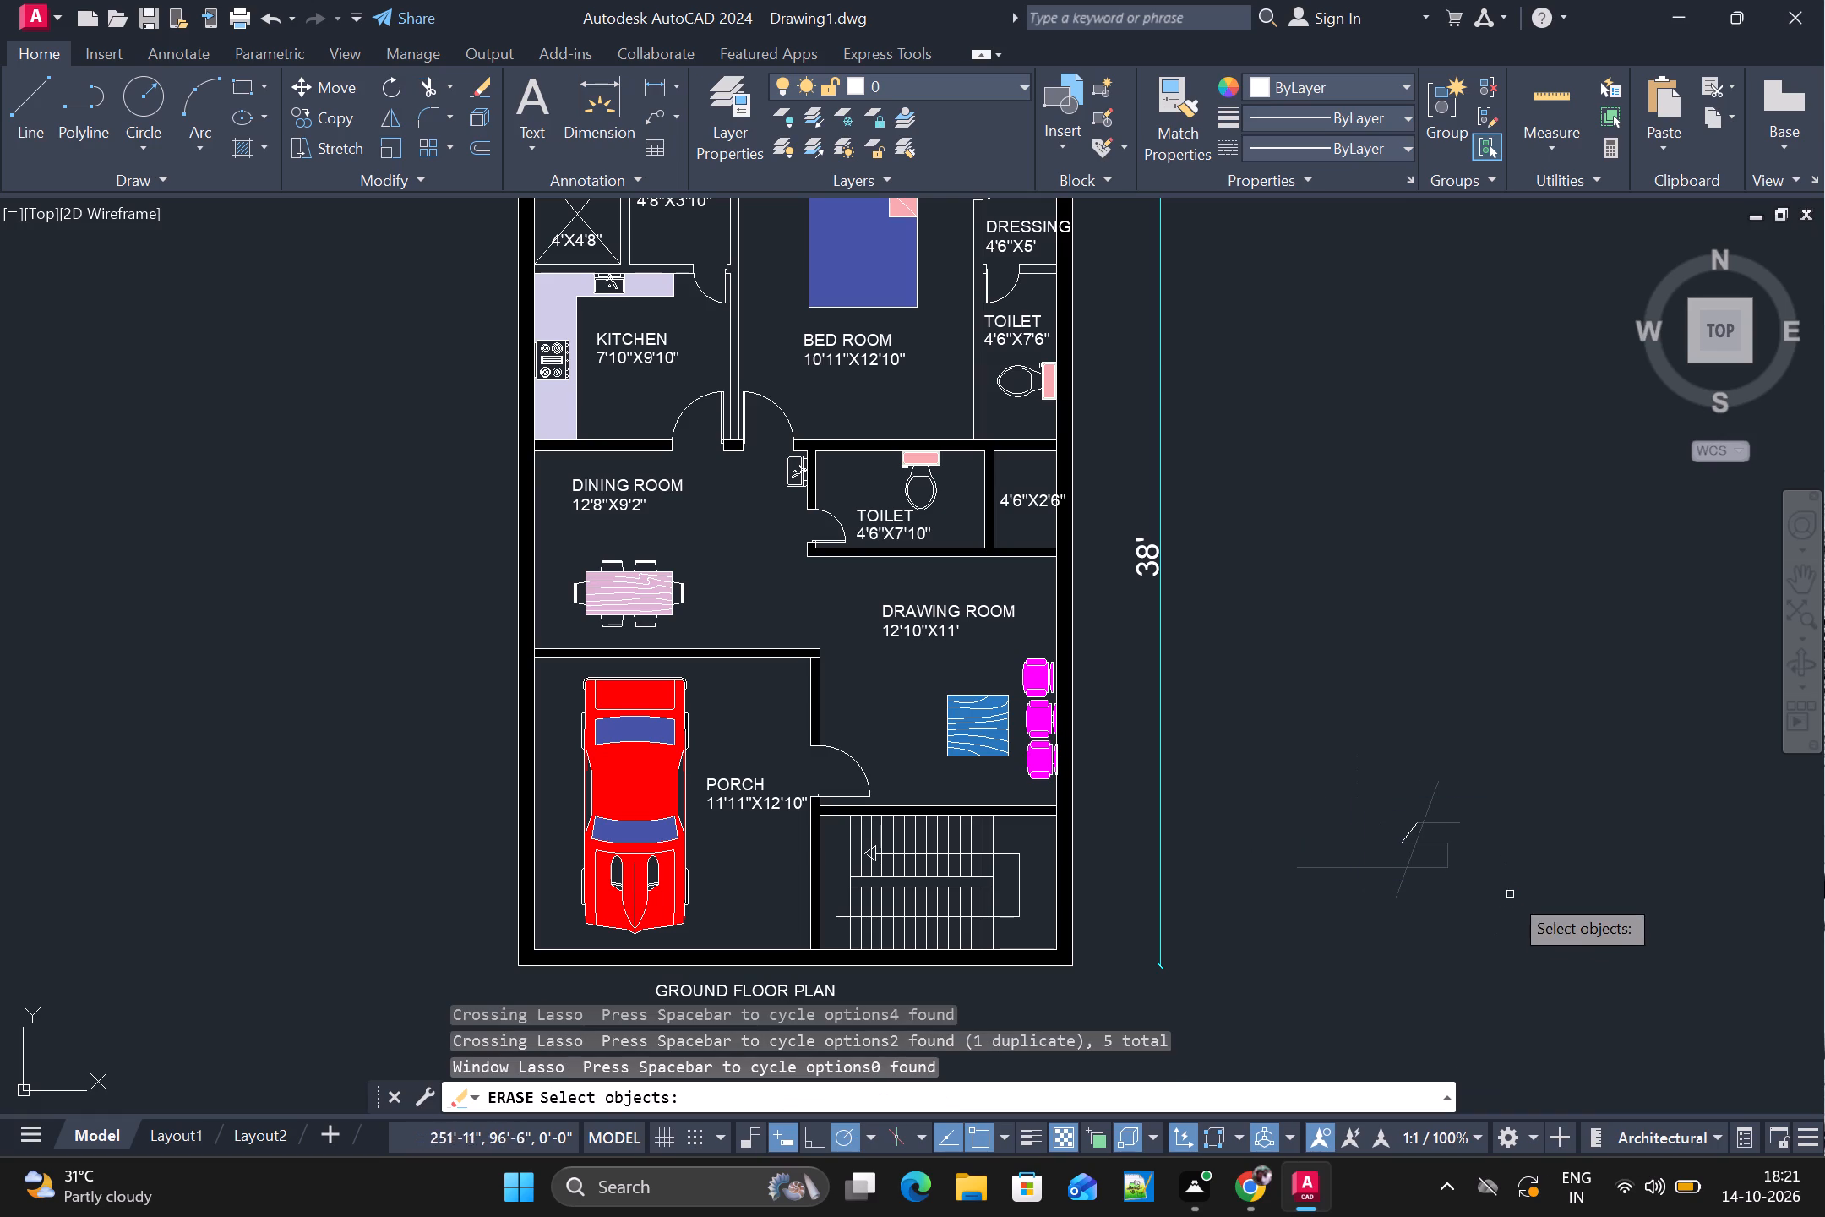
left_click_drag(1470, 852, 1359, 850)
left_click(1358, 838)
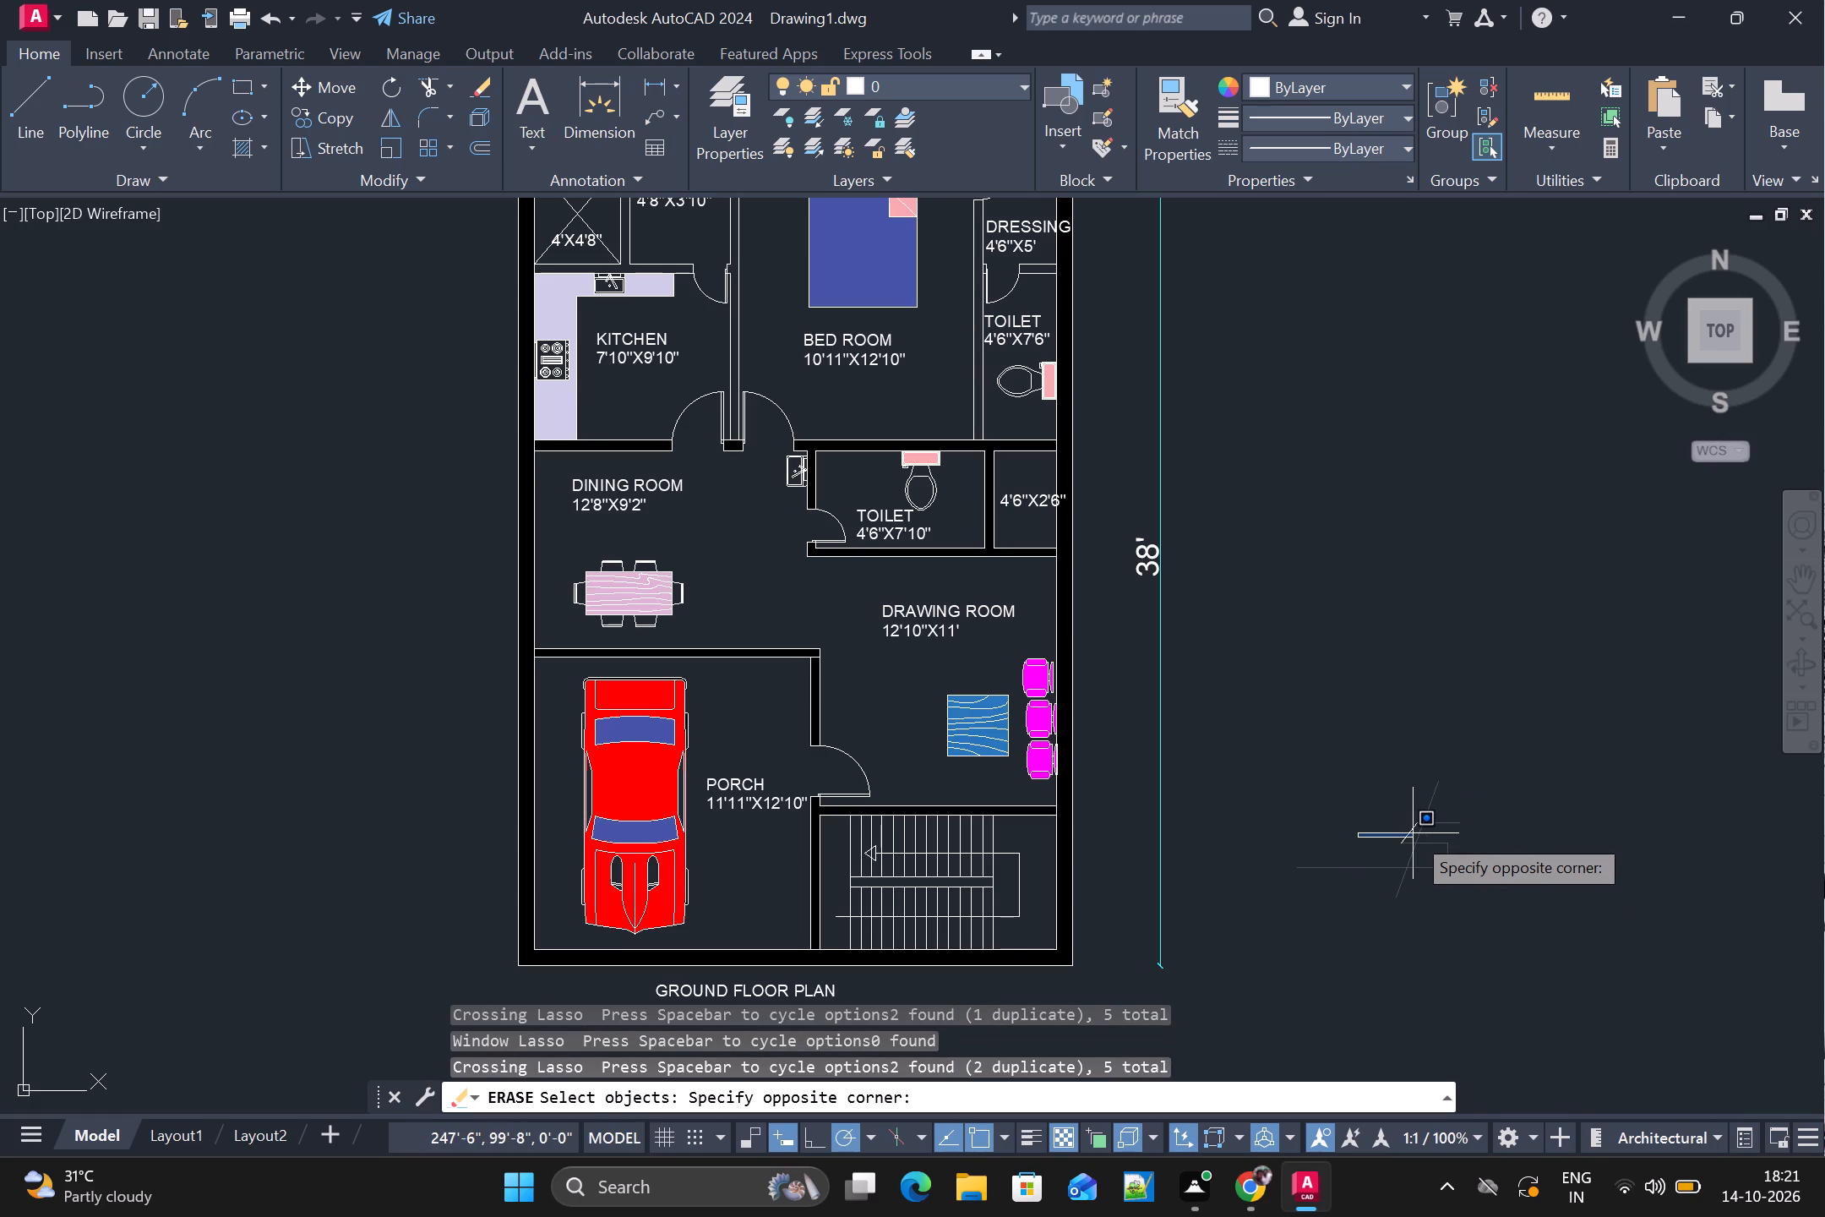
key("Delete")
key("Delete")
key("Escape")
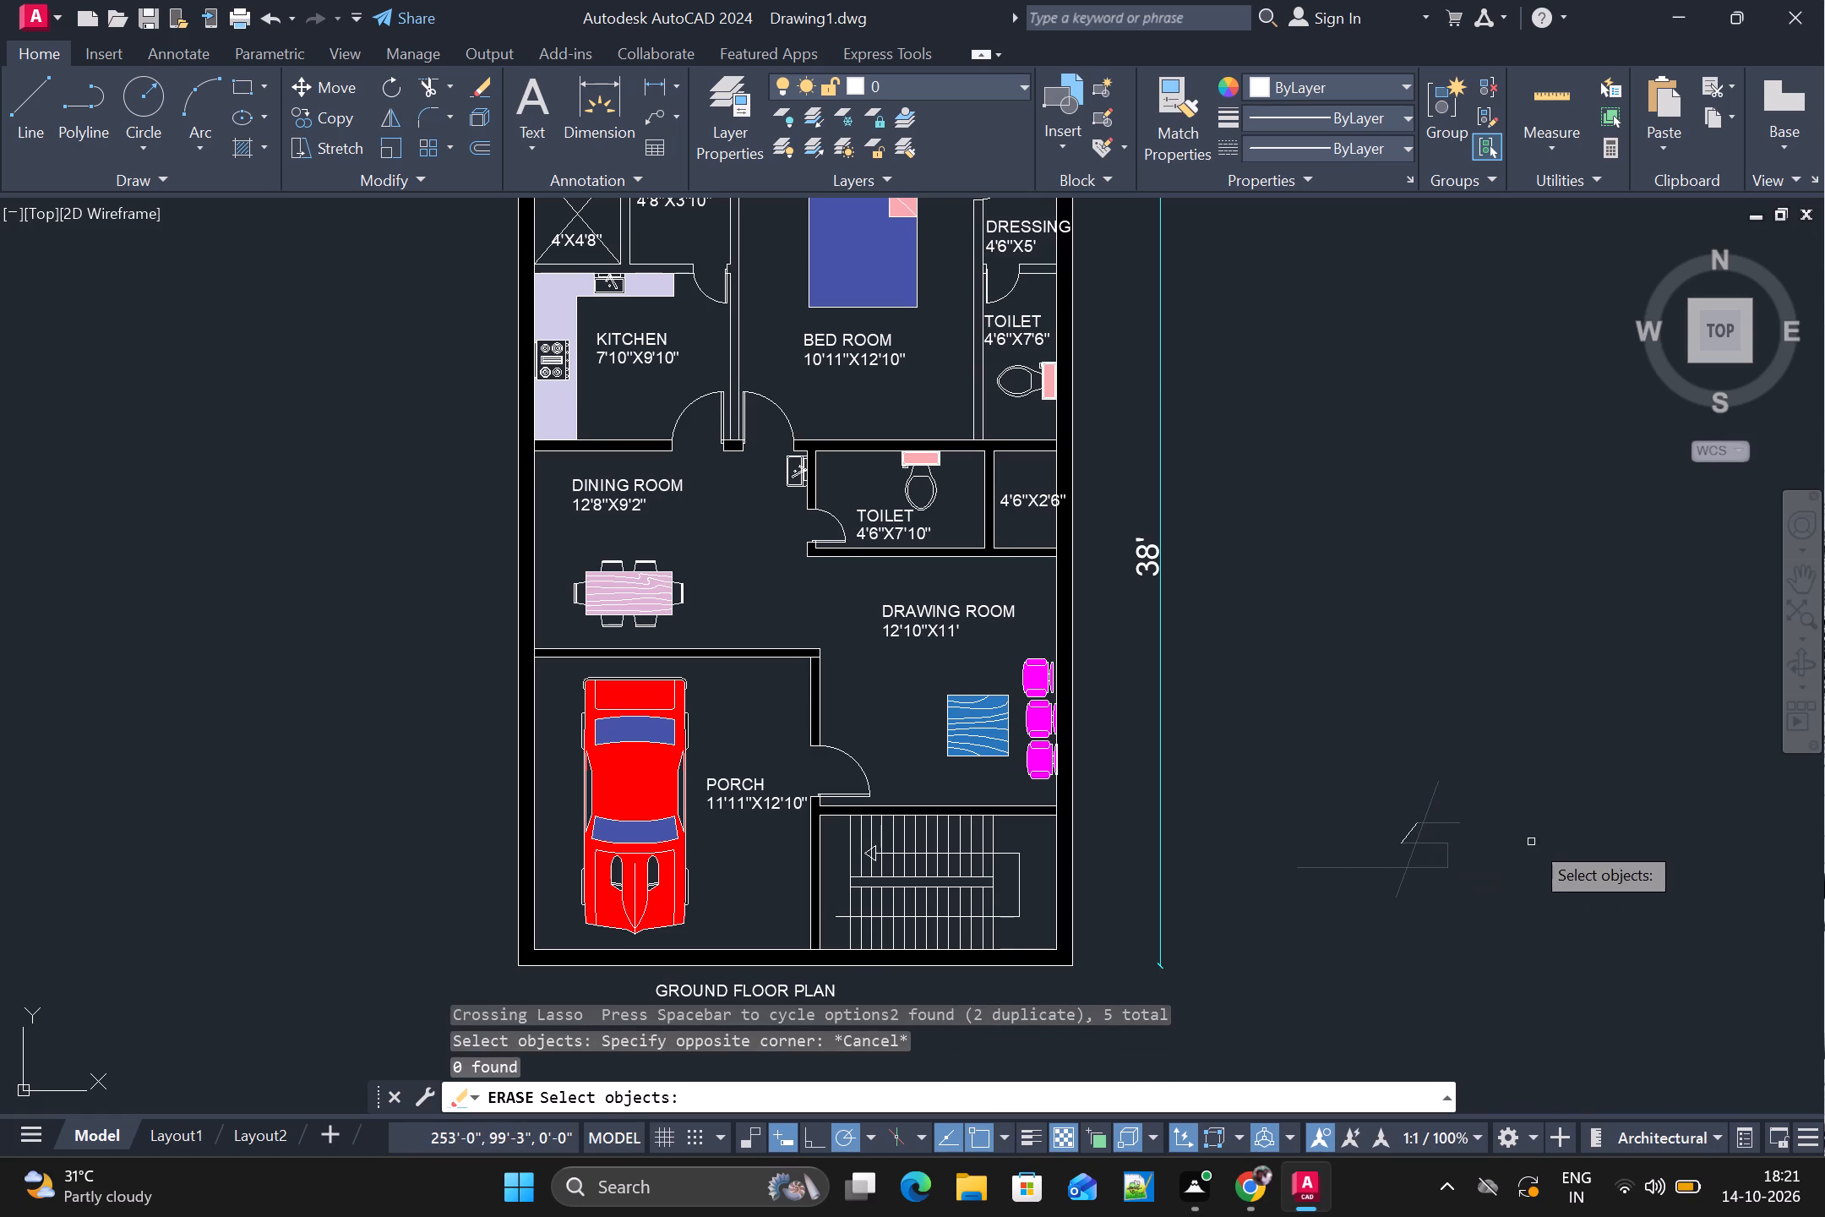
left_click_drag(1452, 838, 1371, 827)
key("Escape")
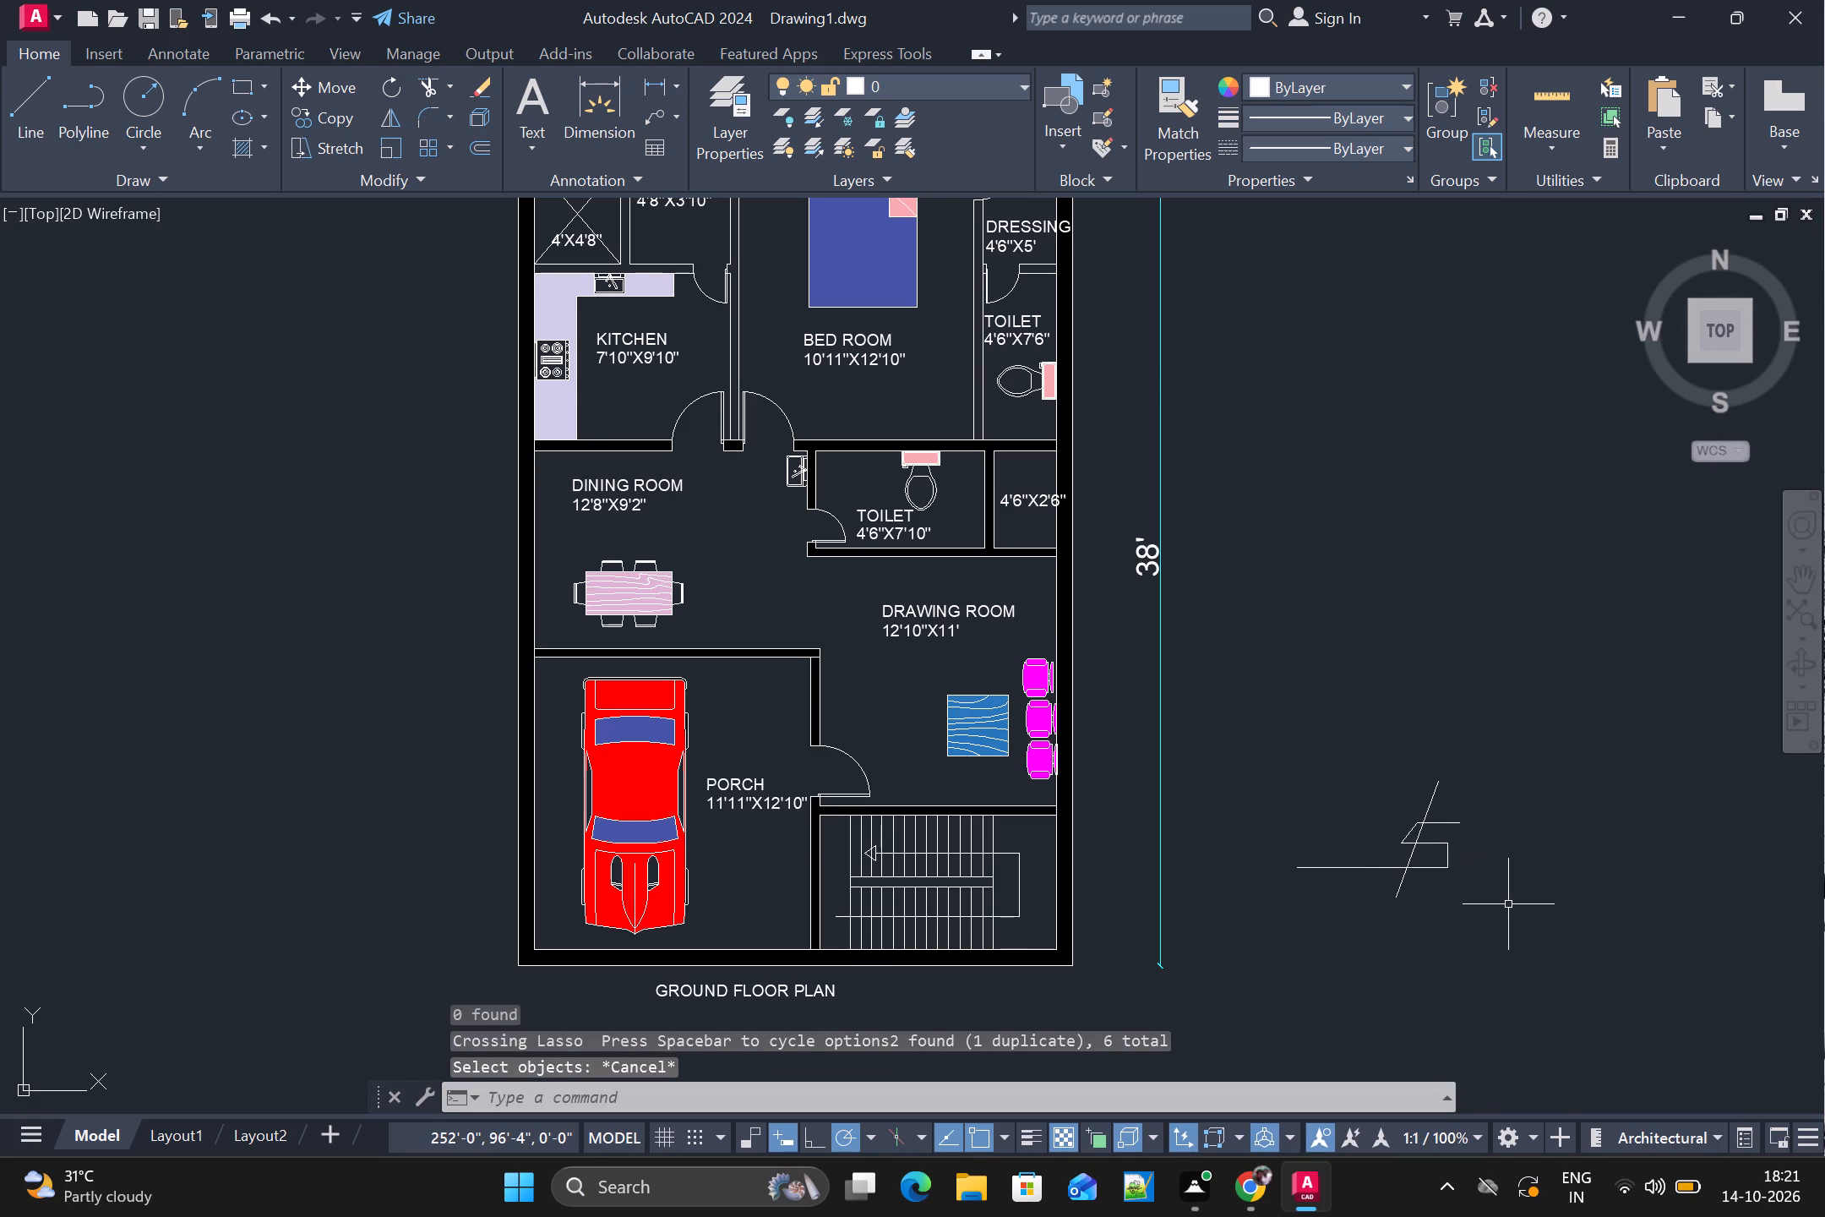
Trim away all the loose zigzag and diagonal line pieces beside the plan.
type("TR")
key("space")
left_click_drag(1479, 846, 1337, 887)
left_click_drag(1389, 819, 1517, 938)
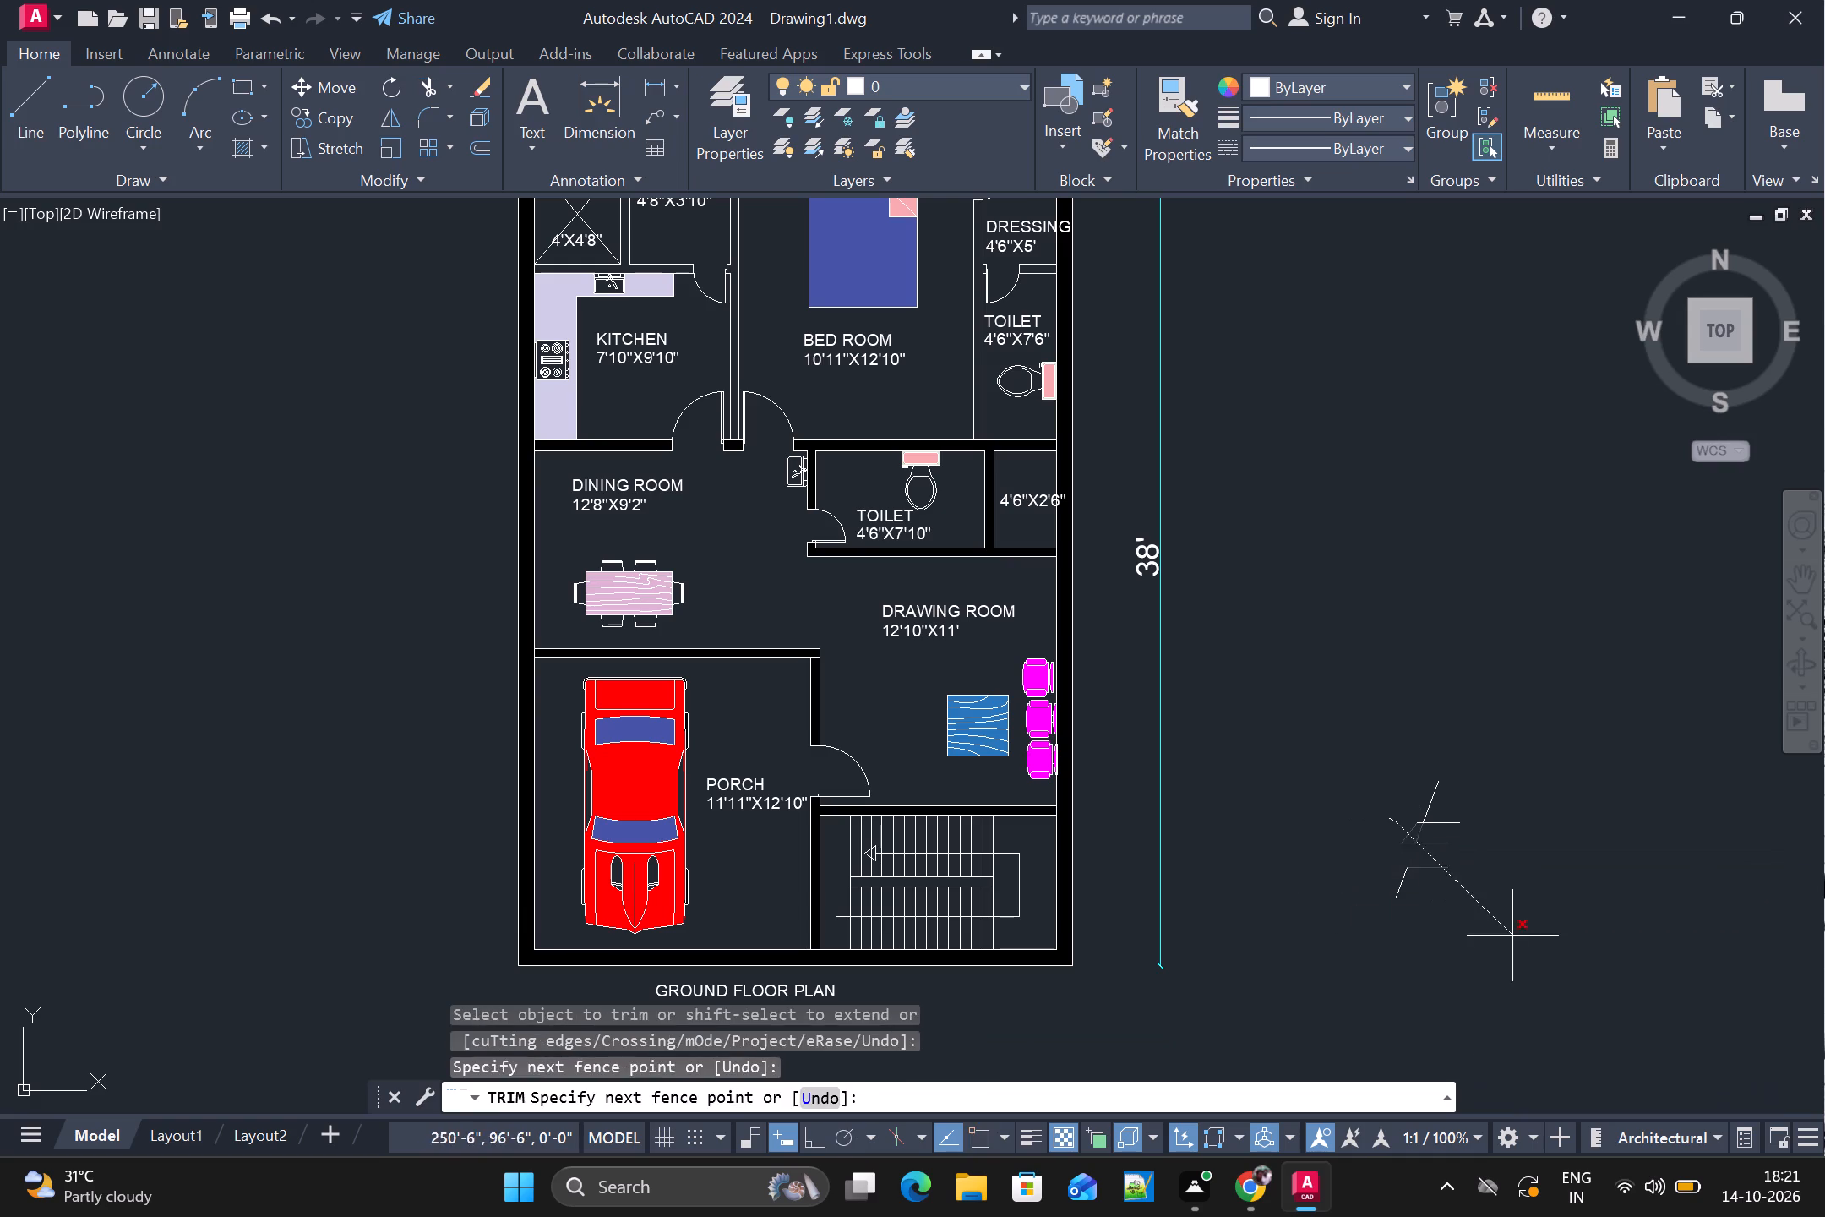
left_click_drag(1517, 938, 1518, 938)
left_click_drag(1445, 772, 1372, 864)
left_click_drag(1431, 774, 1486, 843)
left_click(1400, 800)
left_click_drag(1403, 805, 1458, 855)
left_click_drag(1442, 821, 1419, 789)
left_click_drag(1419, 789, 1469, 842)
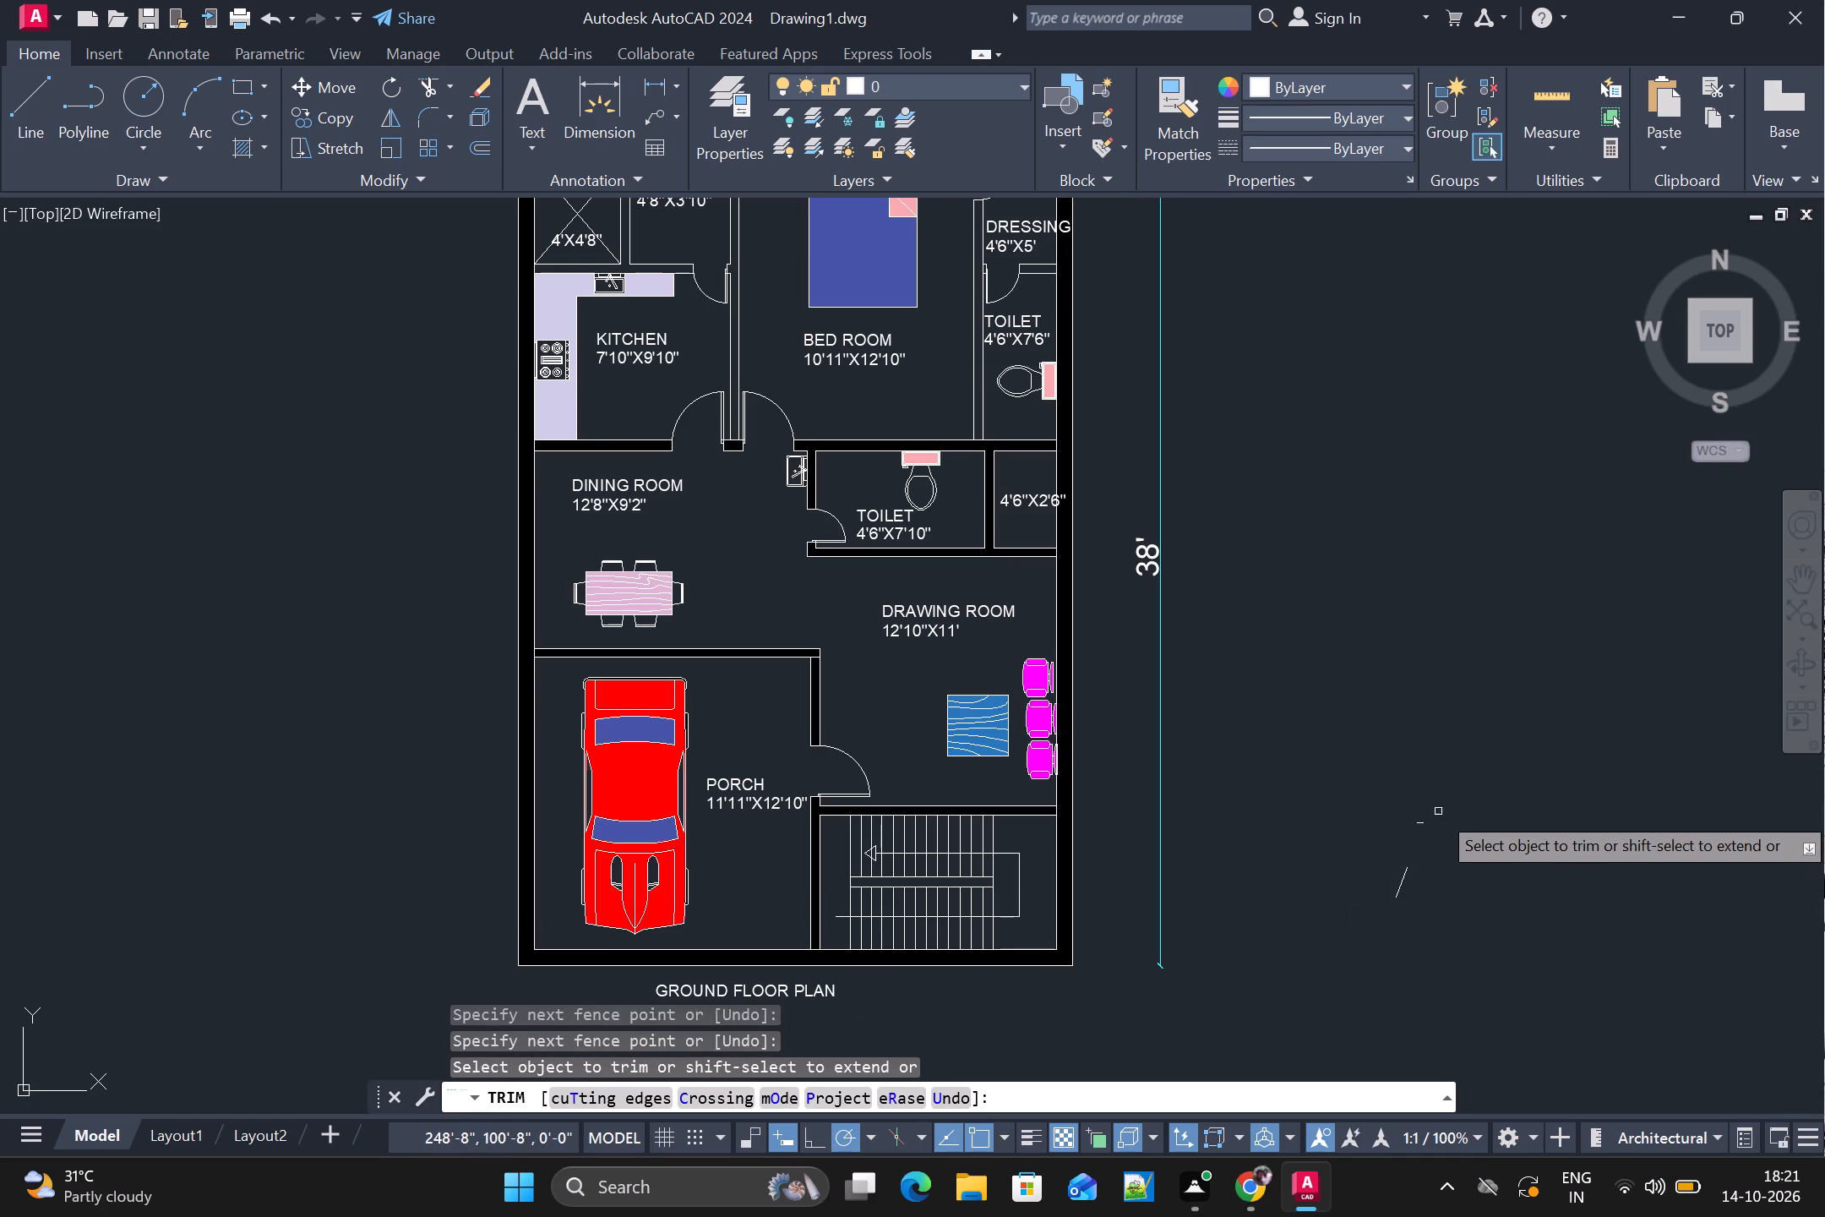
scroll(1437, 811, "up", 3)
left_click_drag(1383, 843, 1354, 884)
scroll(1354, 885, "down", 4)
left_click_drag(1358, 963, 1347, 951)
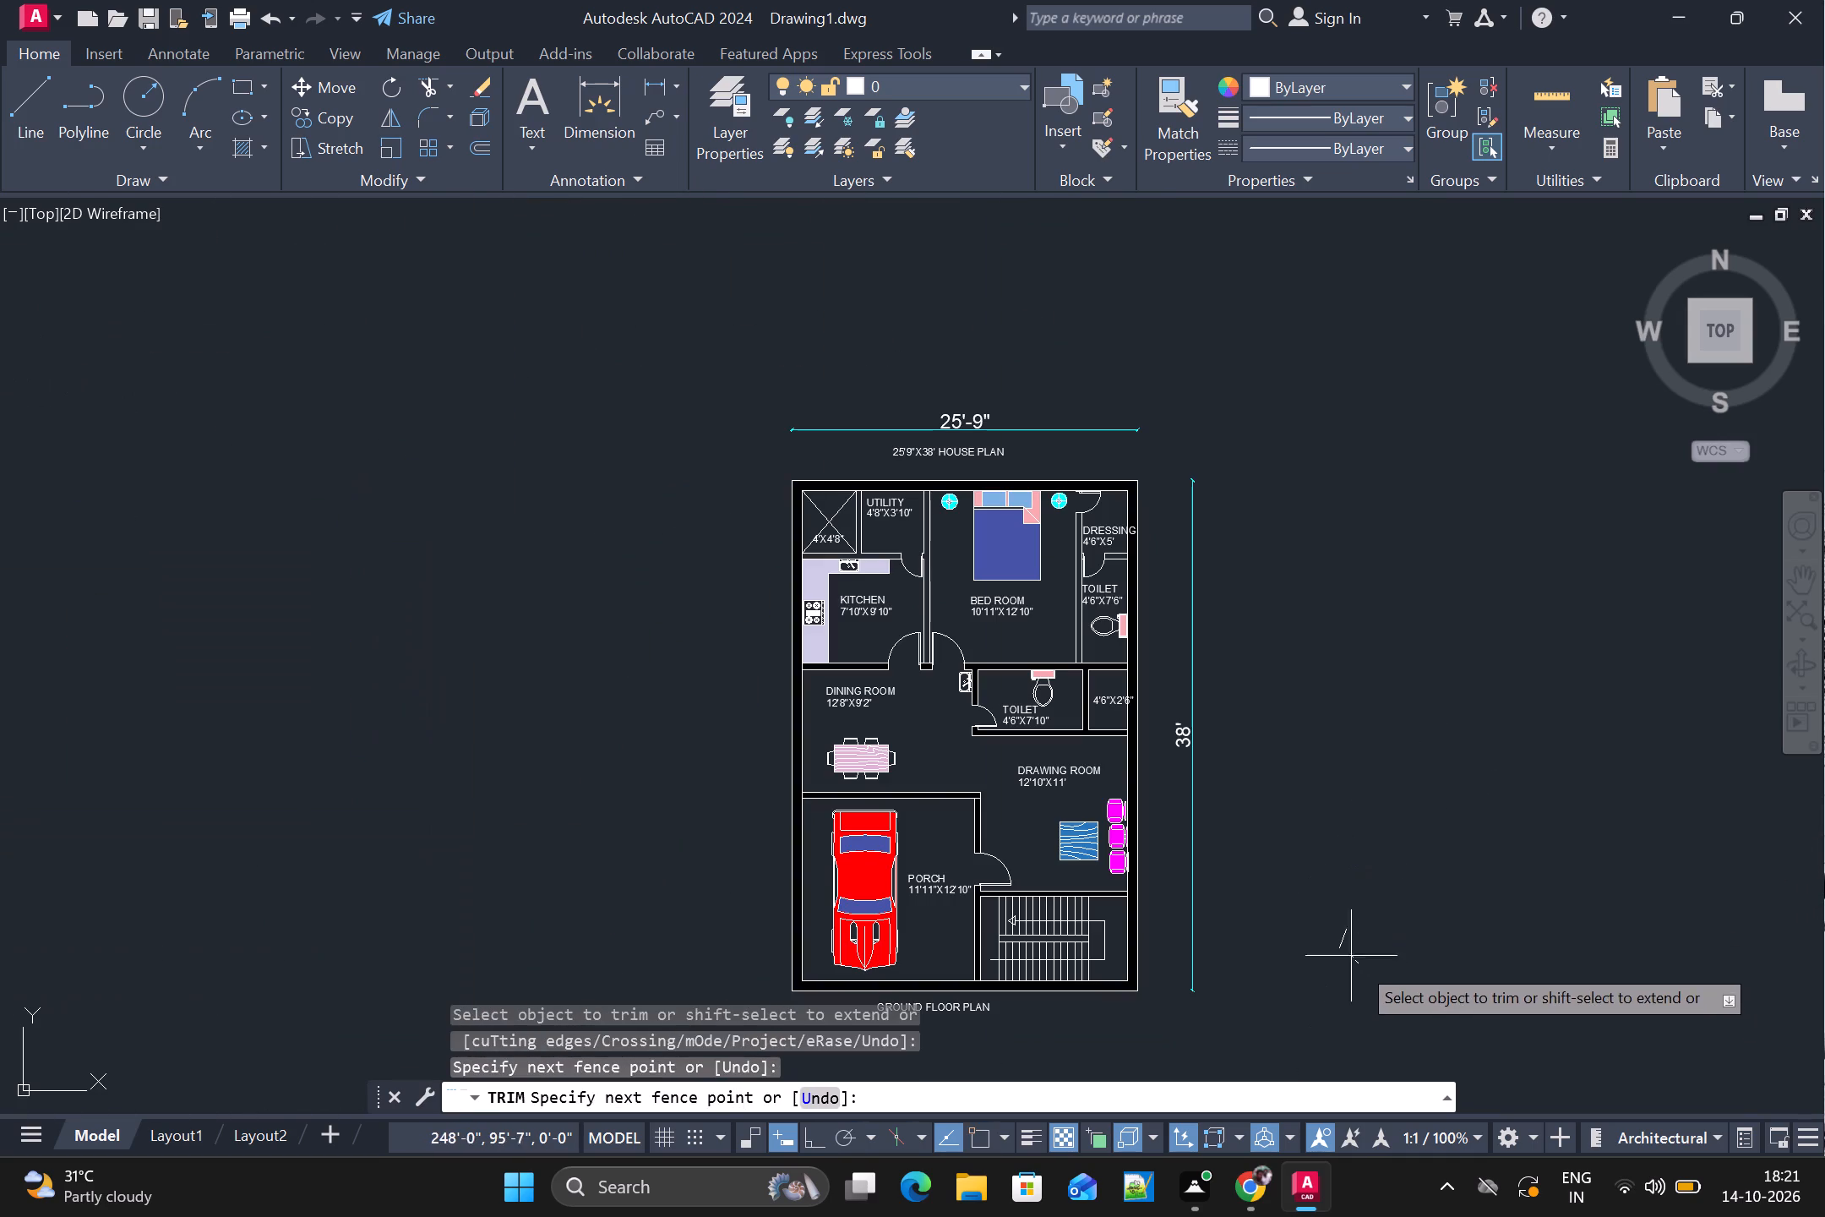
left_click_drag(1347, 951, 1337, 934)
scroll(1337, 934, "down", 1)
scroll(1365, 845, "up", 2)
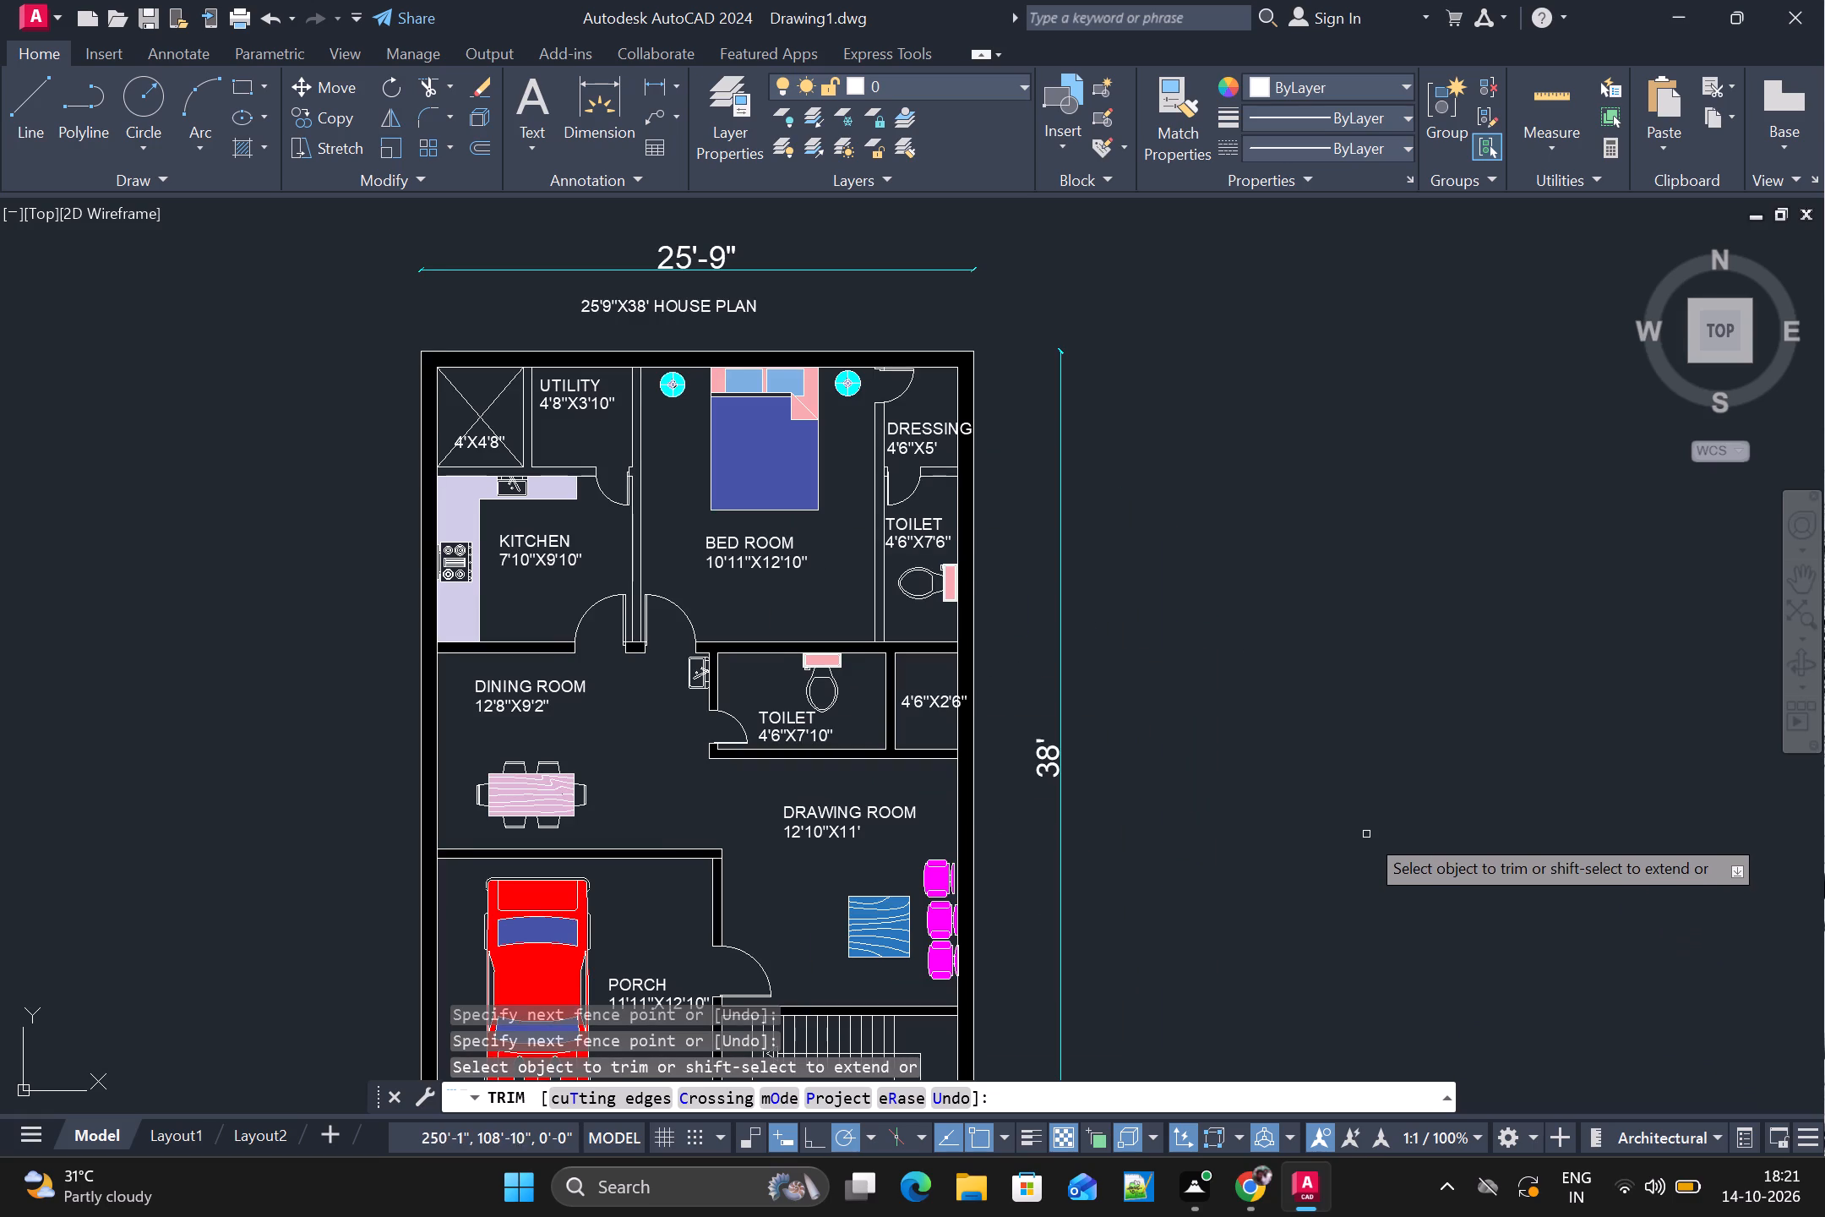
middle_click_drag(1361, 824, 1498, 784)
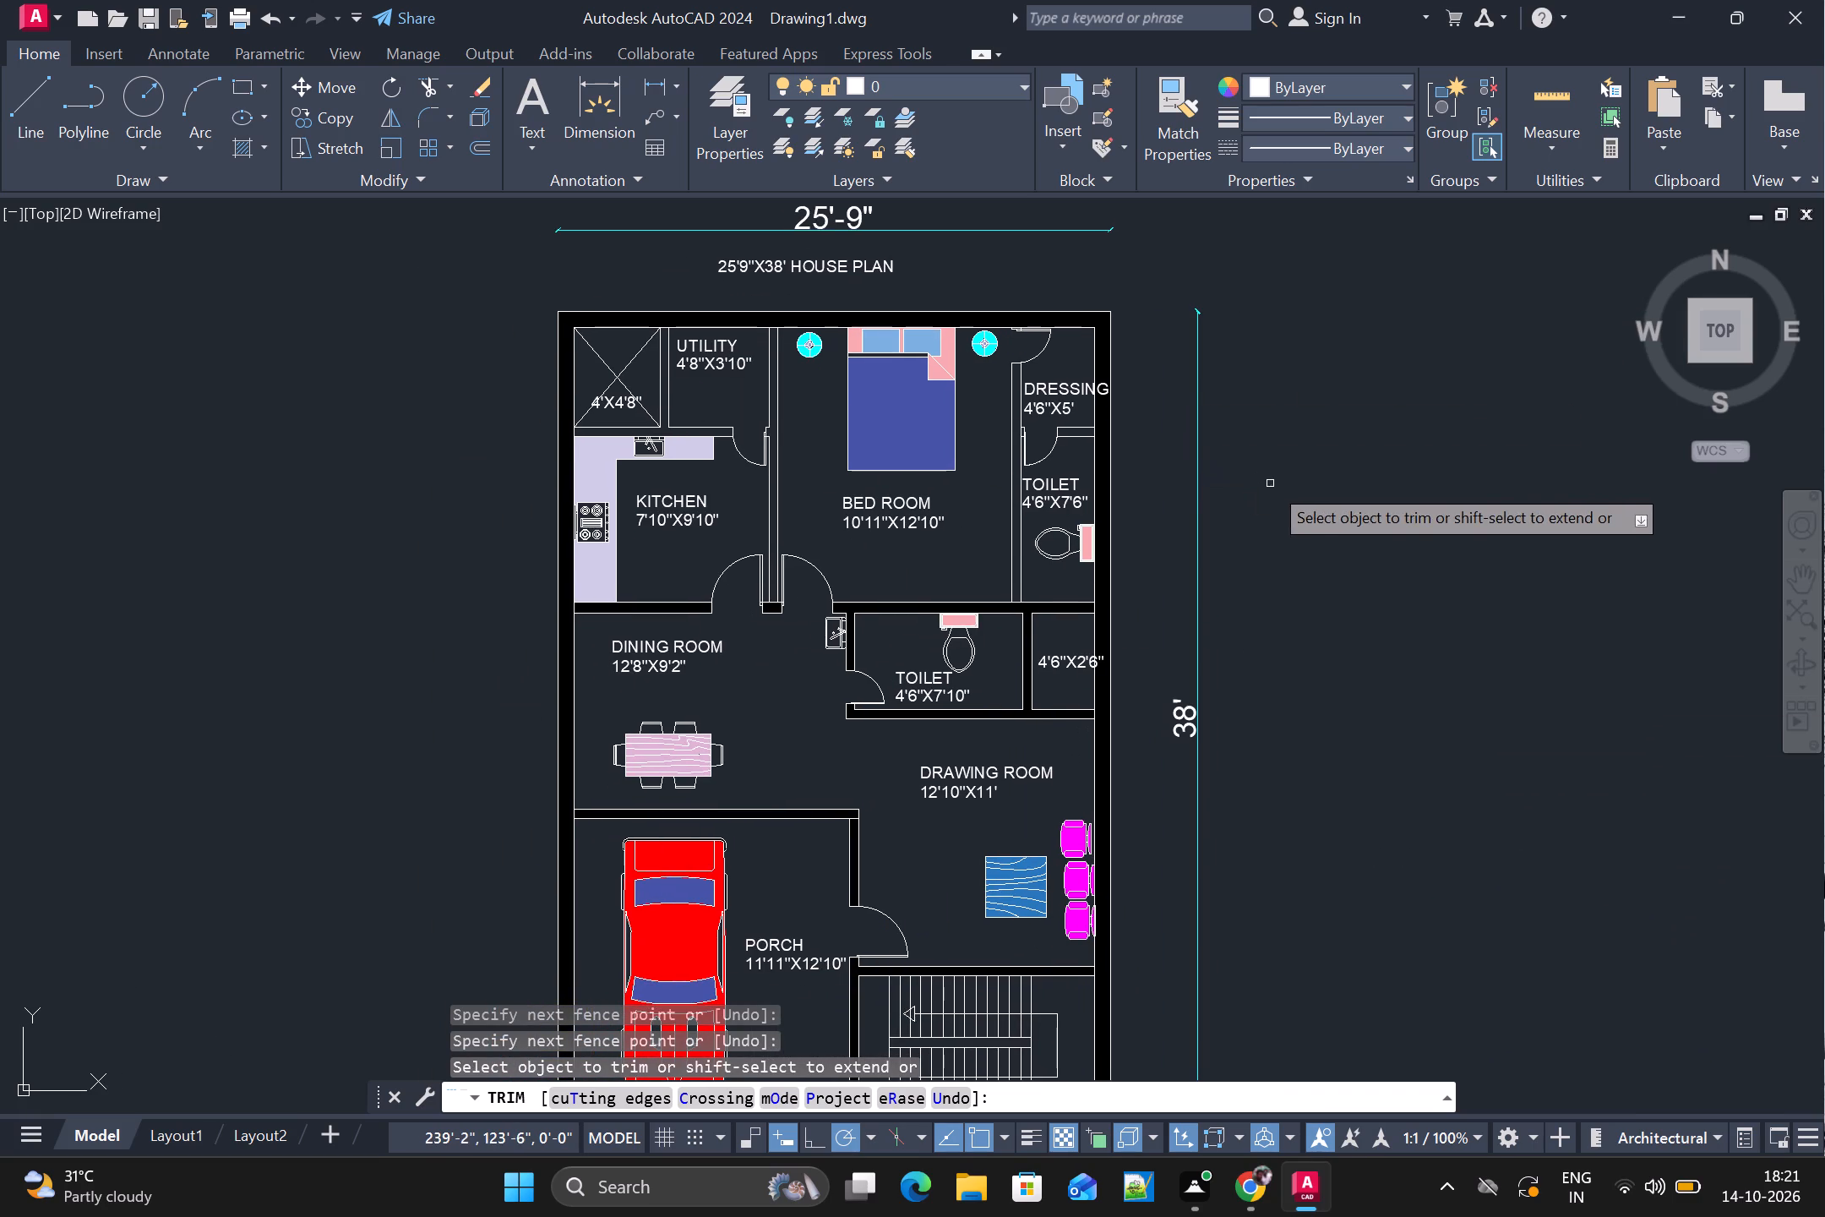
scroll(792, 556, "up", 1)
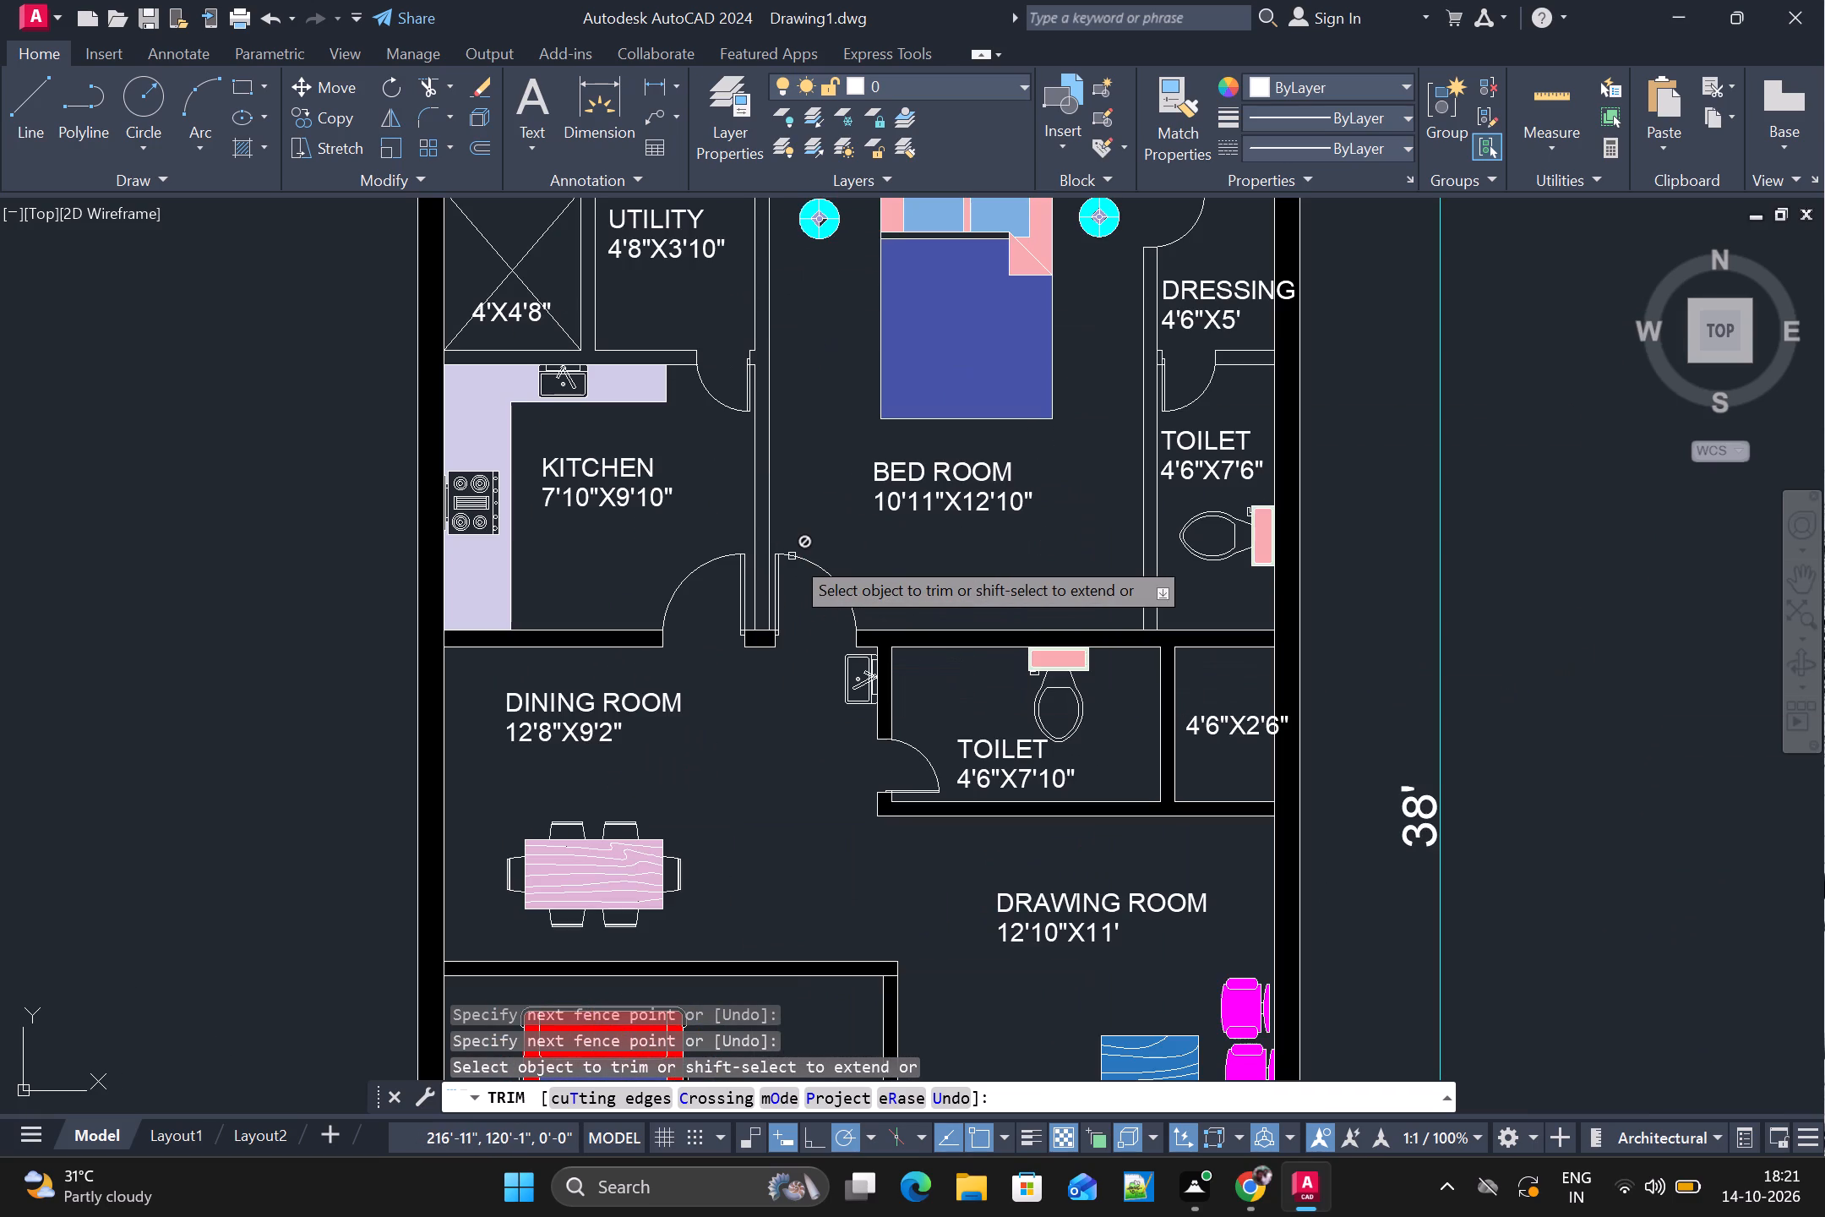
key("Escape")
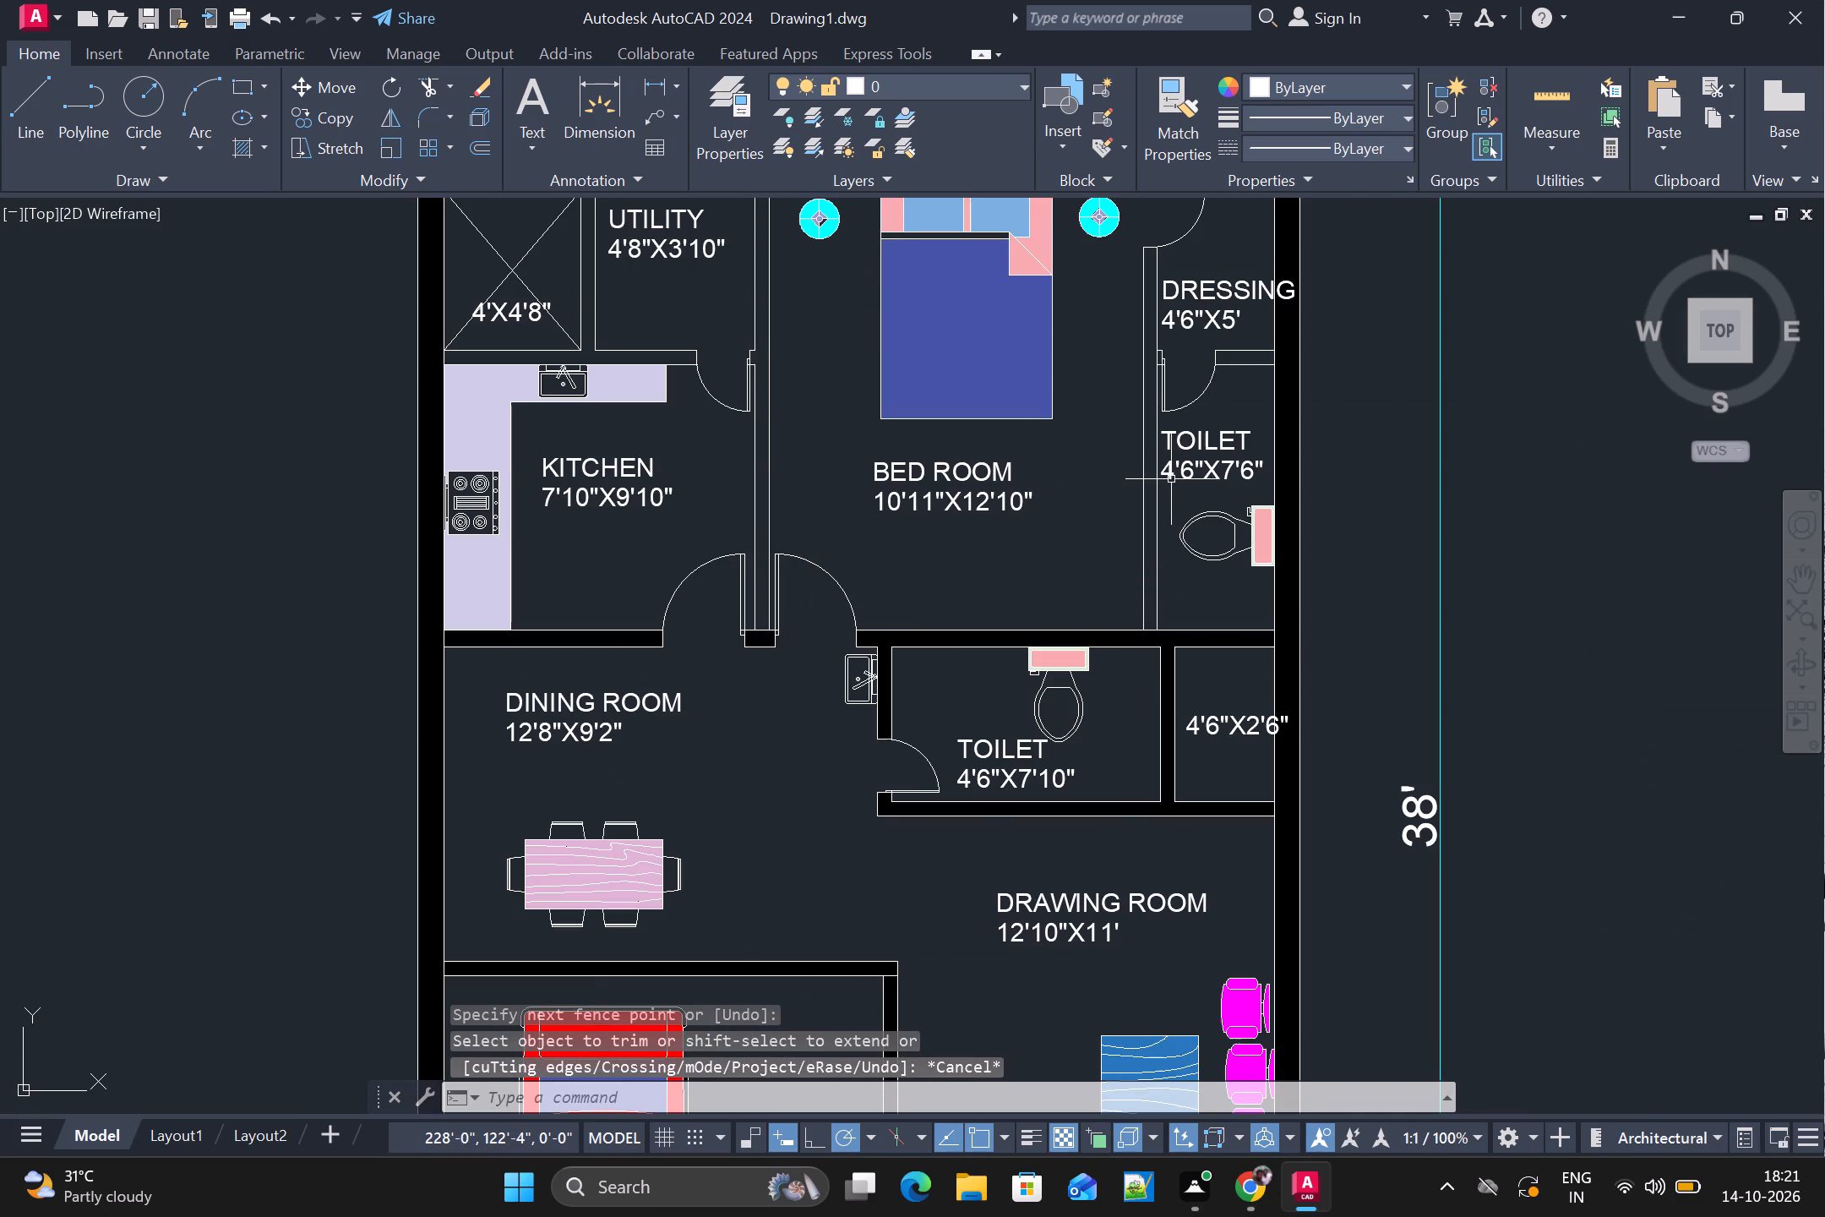
Trim the wall line at the door between the dressing area and the 4'6"x7'6" toilet.
scroll(1147, 386, "up", 2)
key("space")
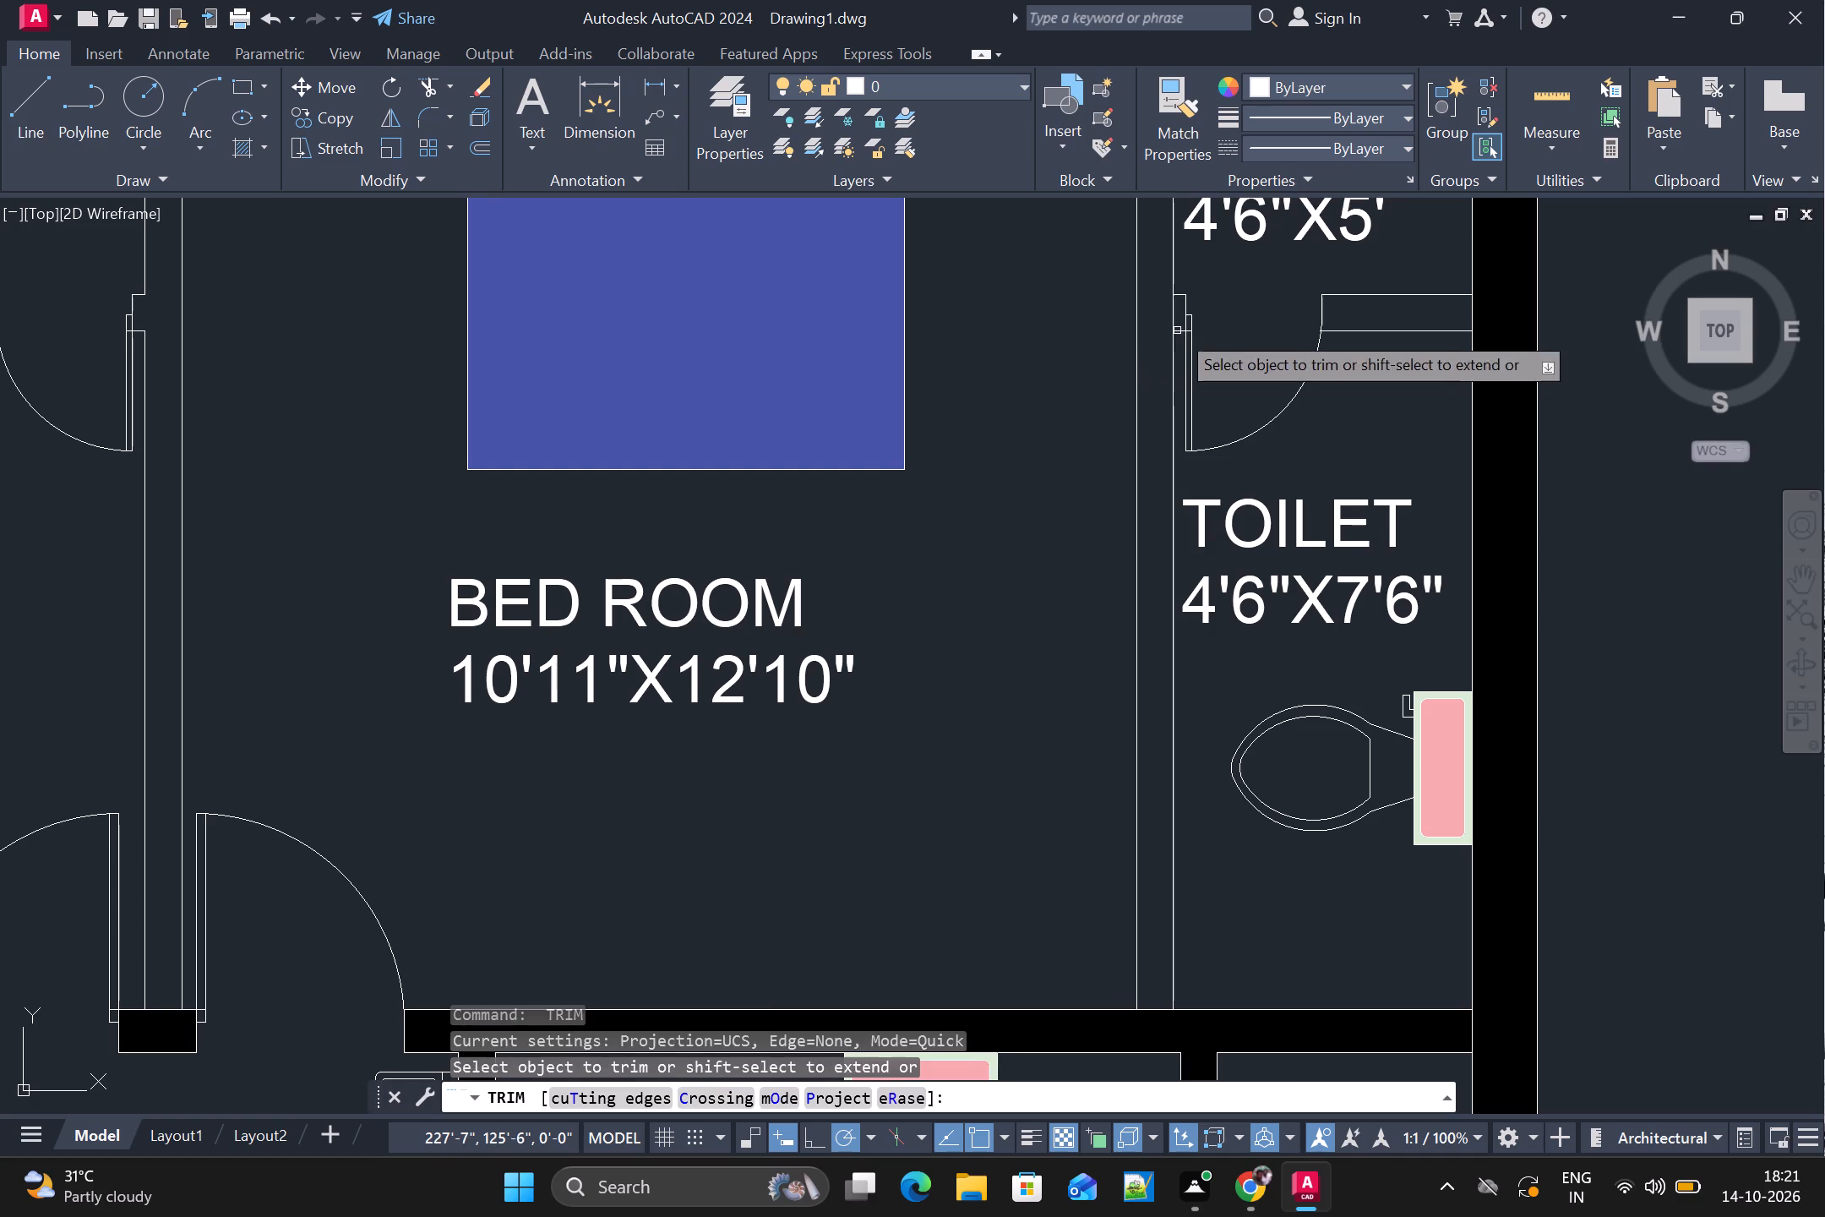
scroll(1179, 303, "up", 2)
left_click_drag(1176, 314, 1153, 335)
Inspect the walls and door openings around the bedroom, toilets, dining room and drawing room for further lines to trim.
scroll(1151, 358, "down", 2)
scroll(1146, 466, "down", 3)
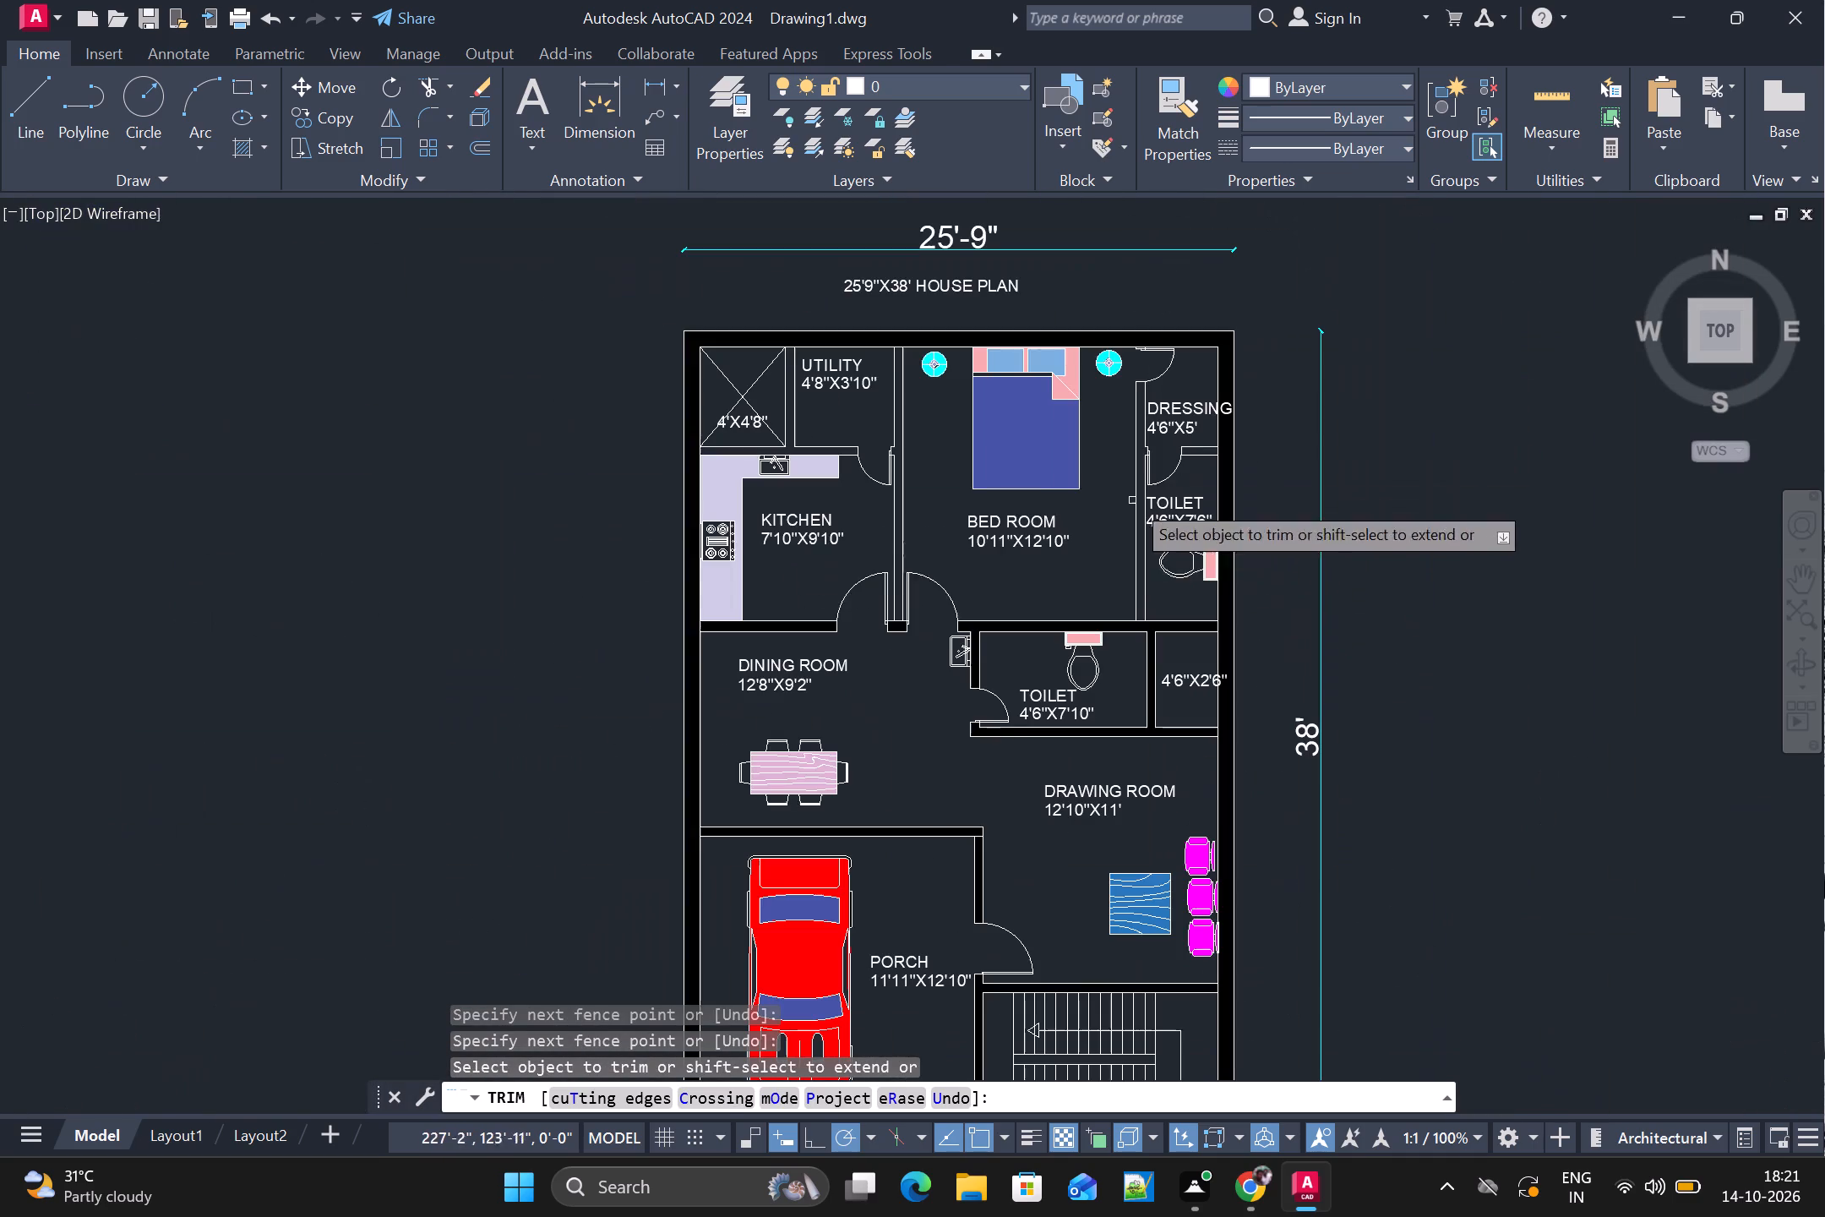
scroll(919, 447, "up", 2)
scroll(914, 447, "down", 1)
scroll(1263, 683, "down", 1)
middle_click_drag(1245, 705, 1217, 472)
scroll(1107, 605, "up", 2)
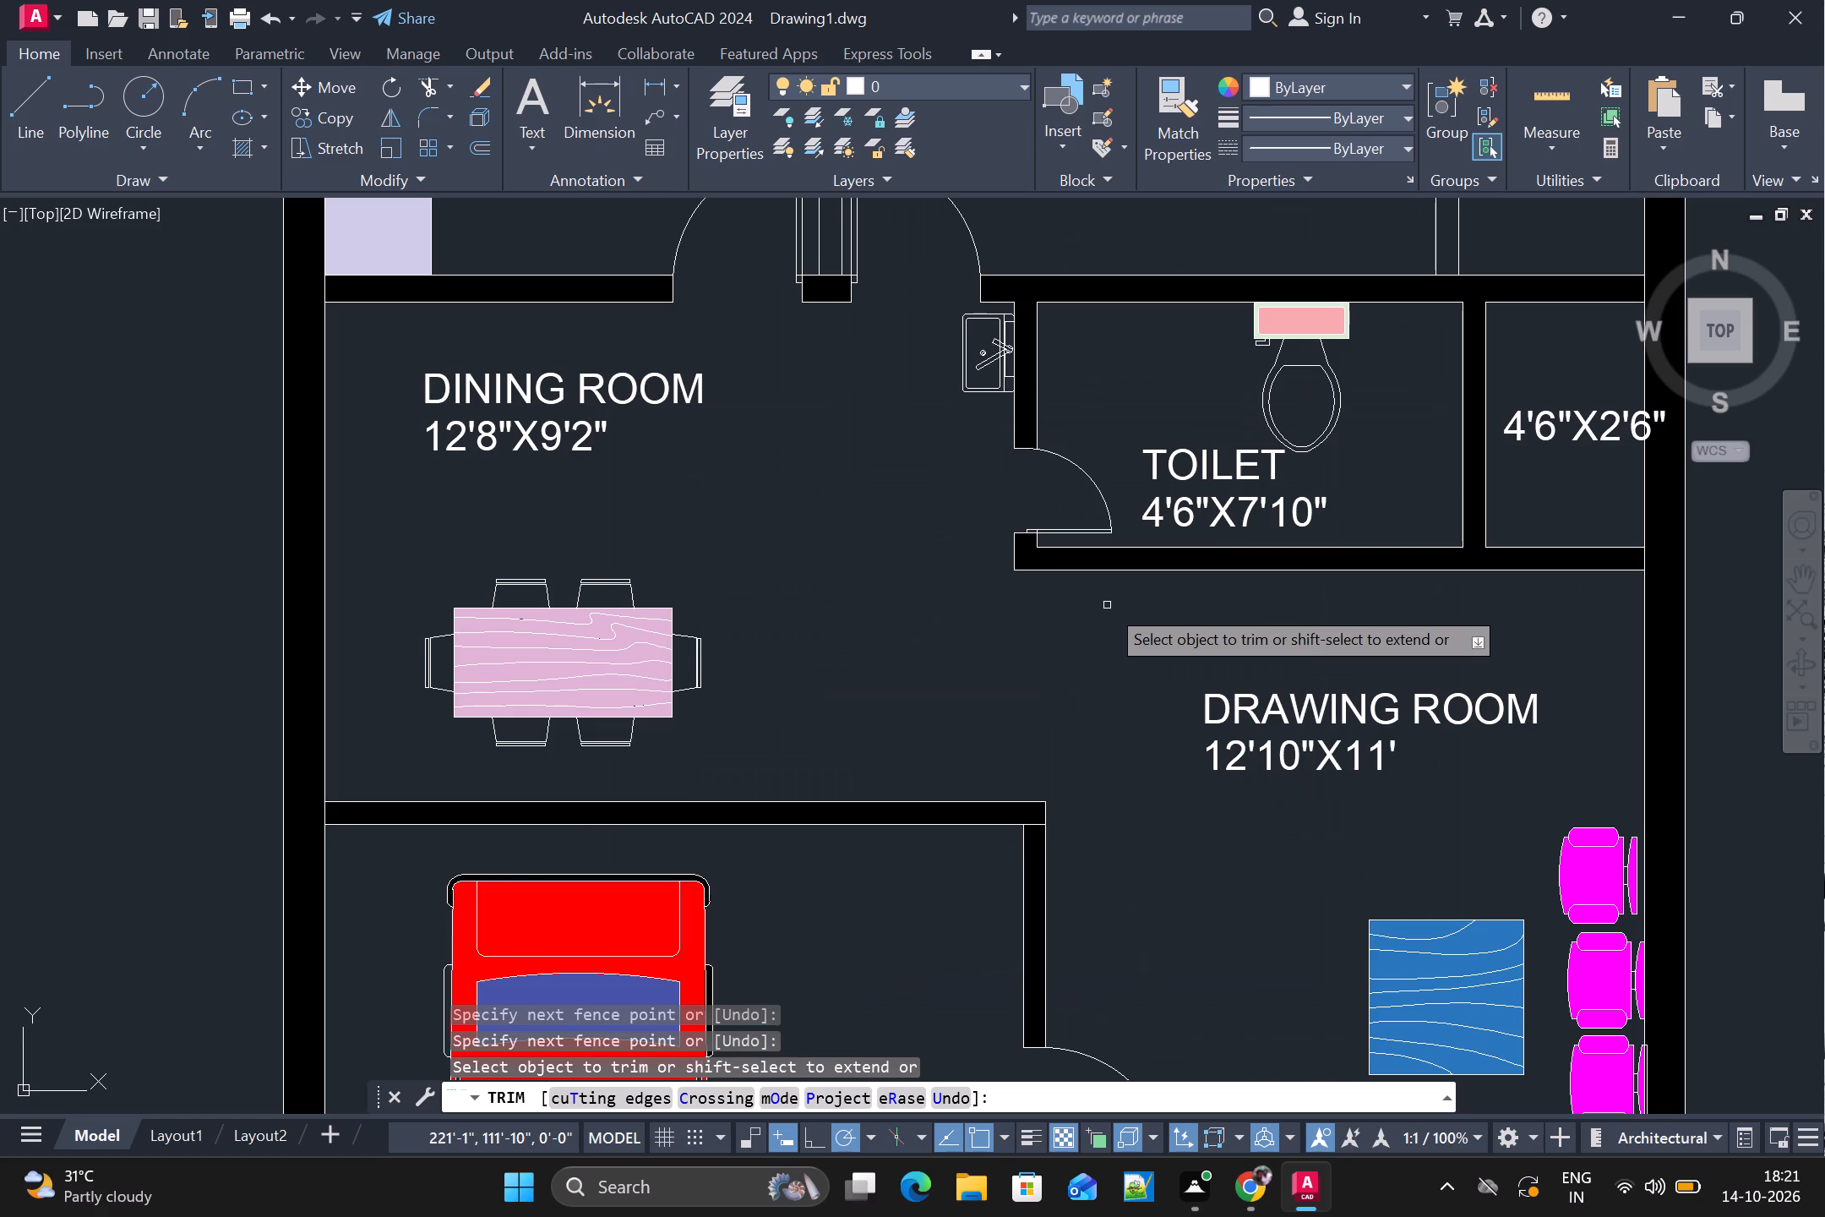
scroll(1107, 605, "down", 2)
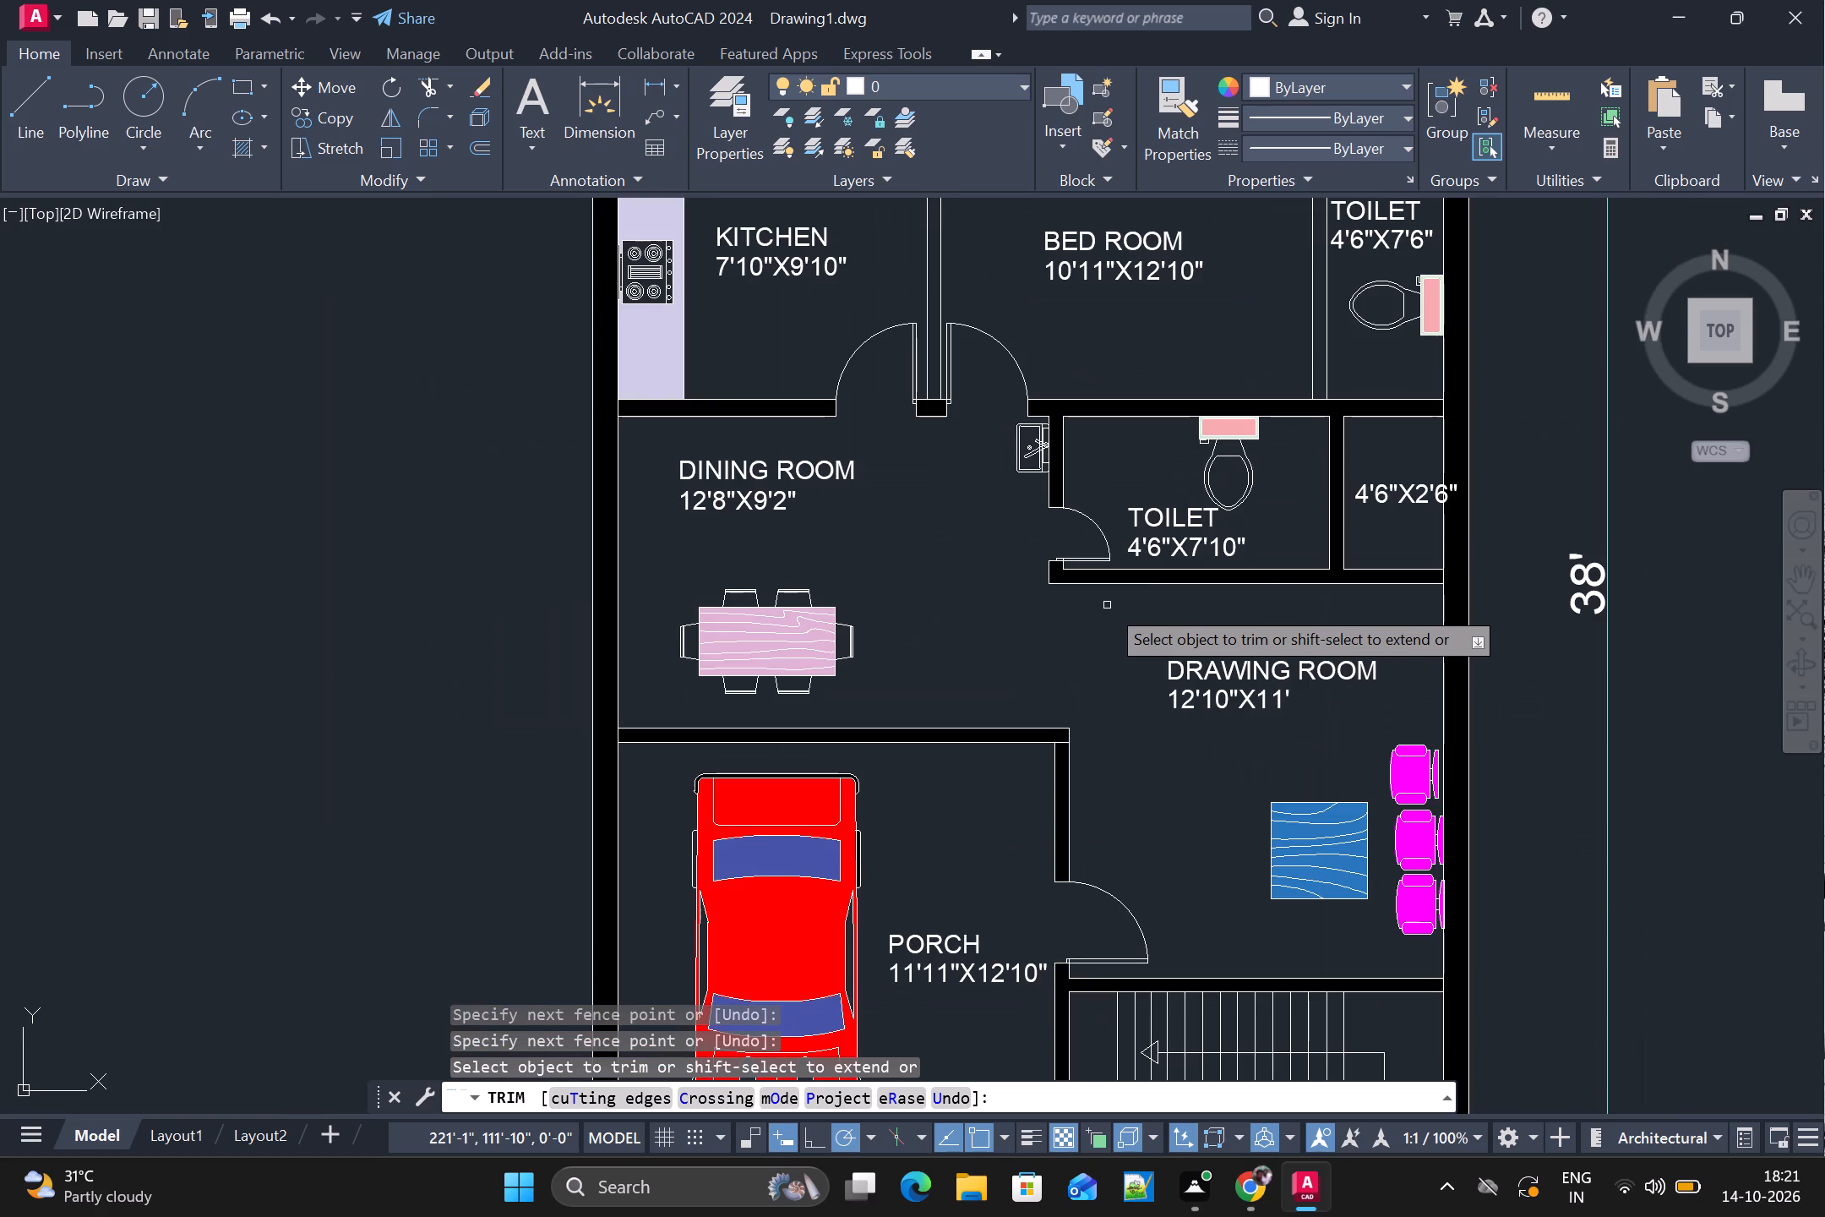
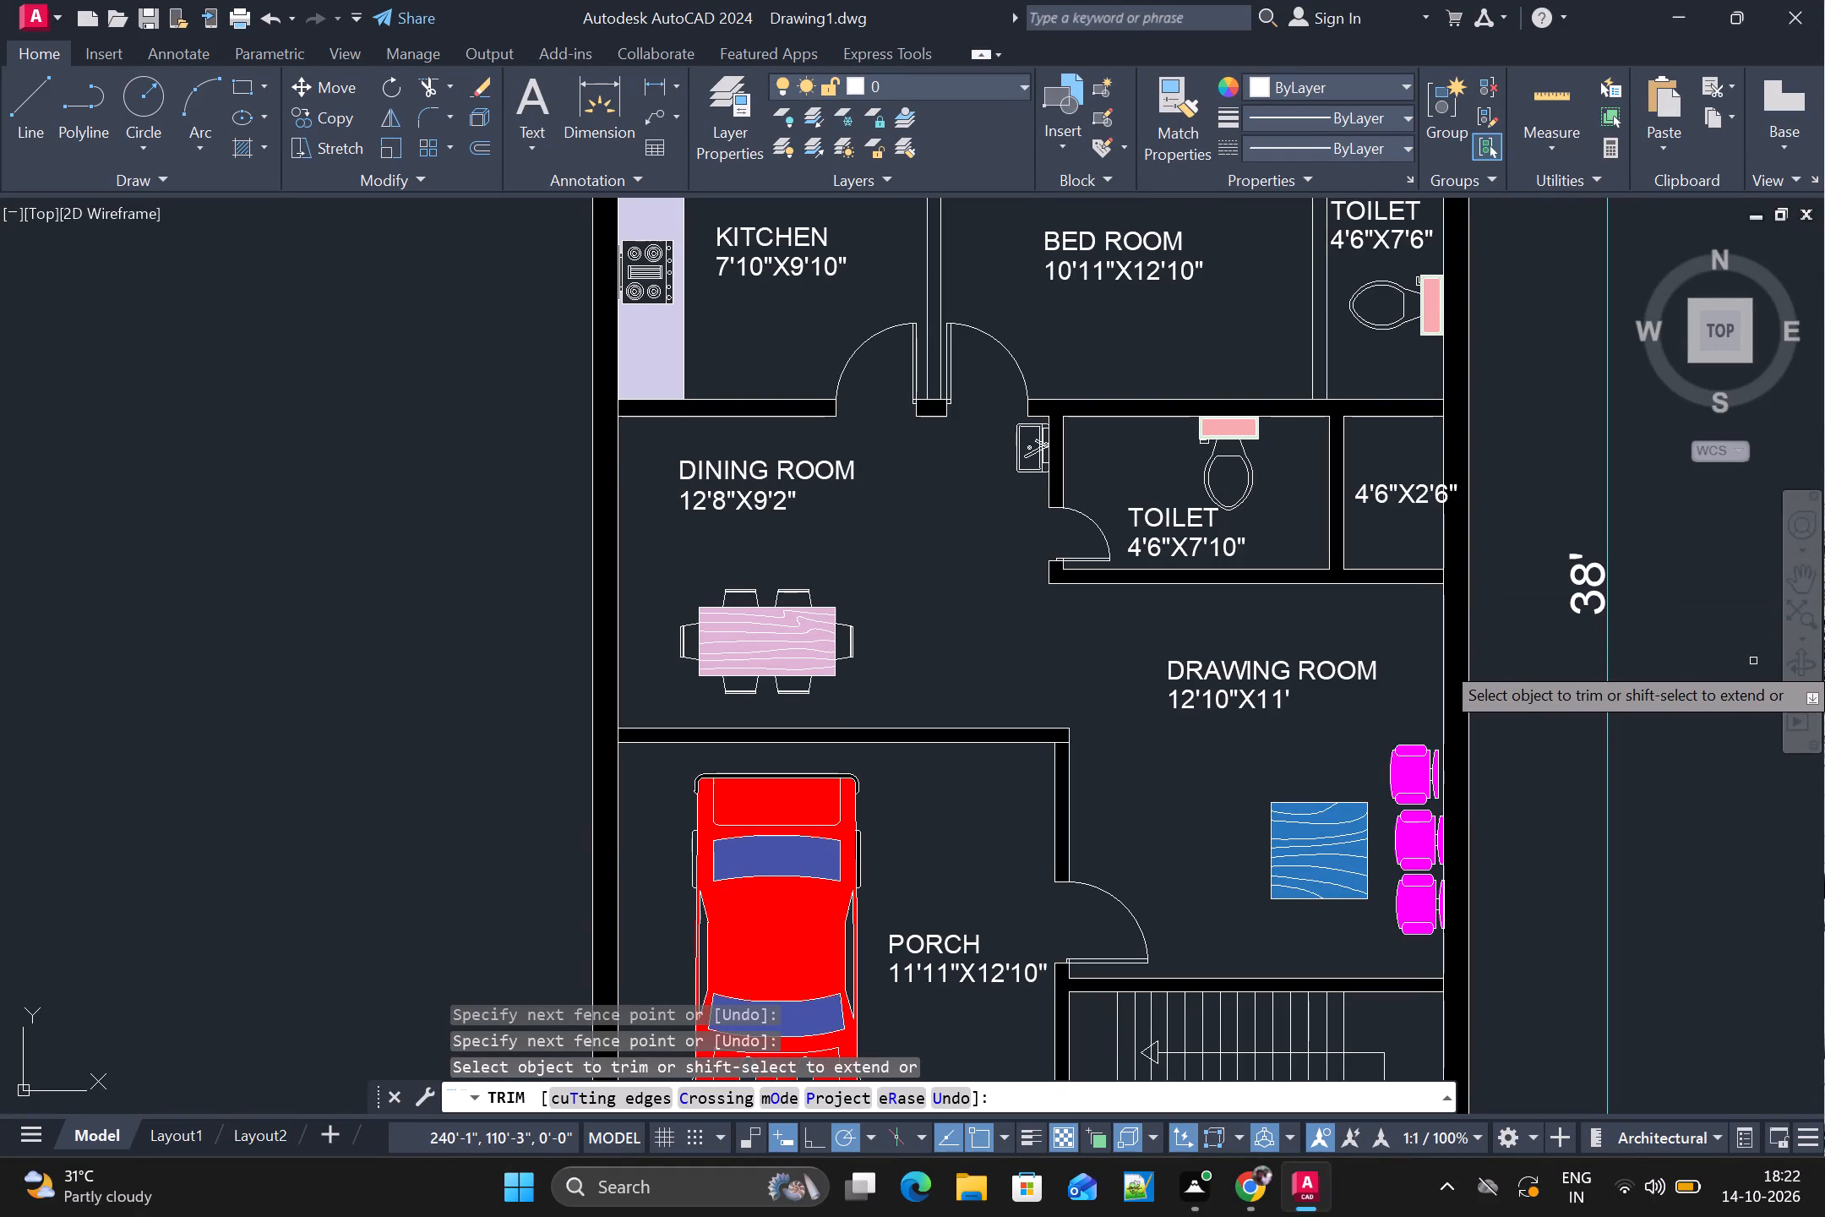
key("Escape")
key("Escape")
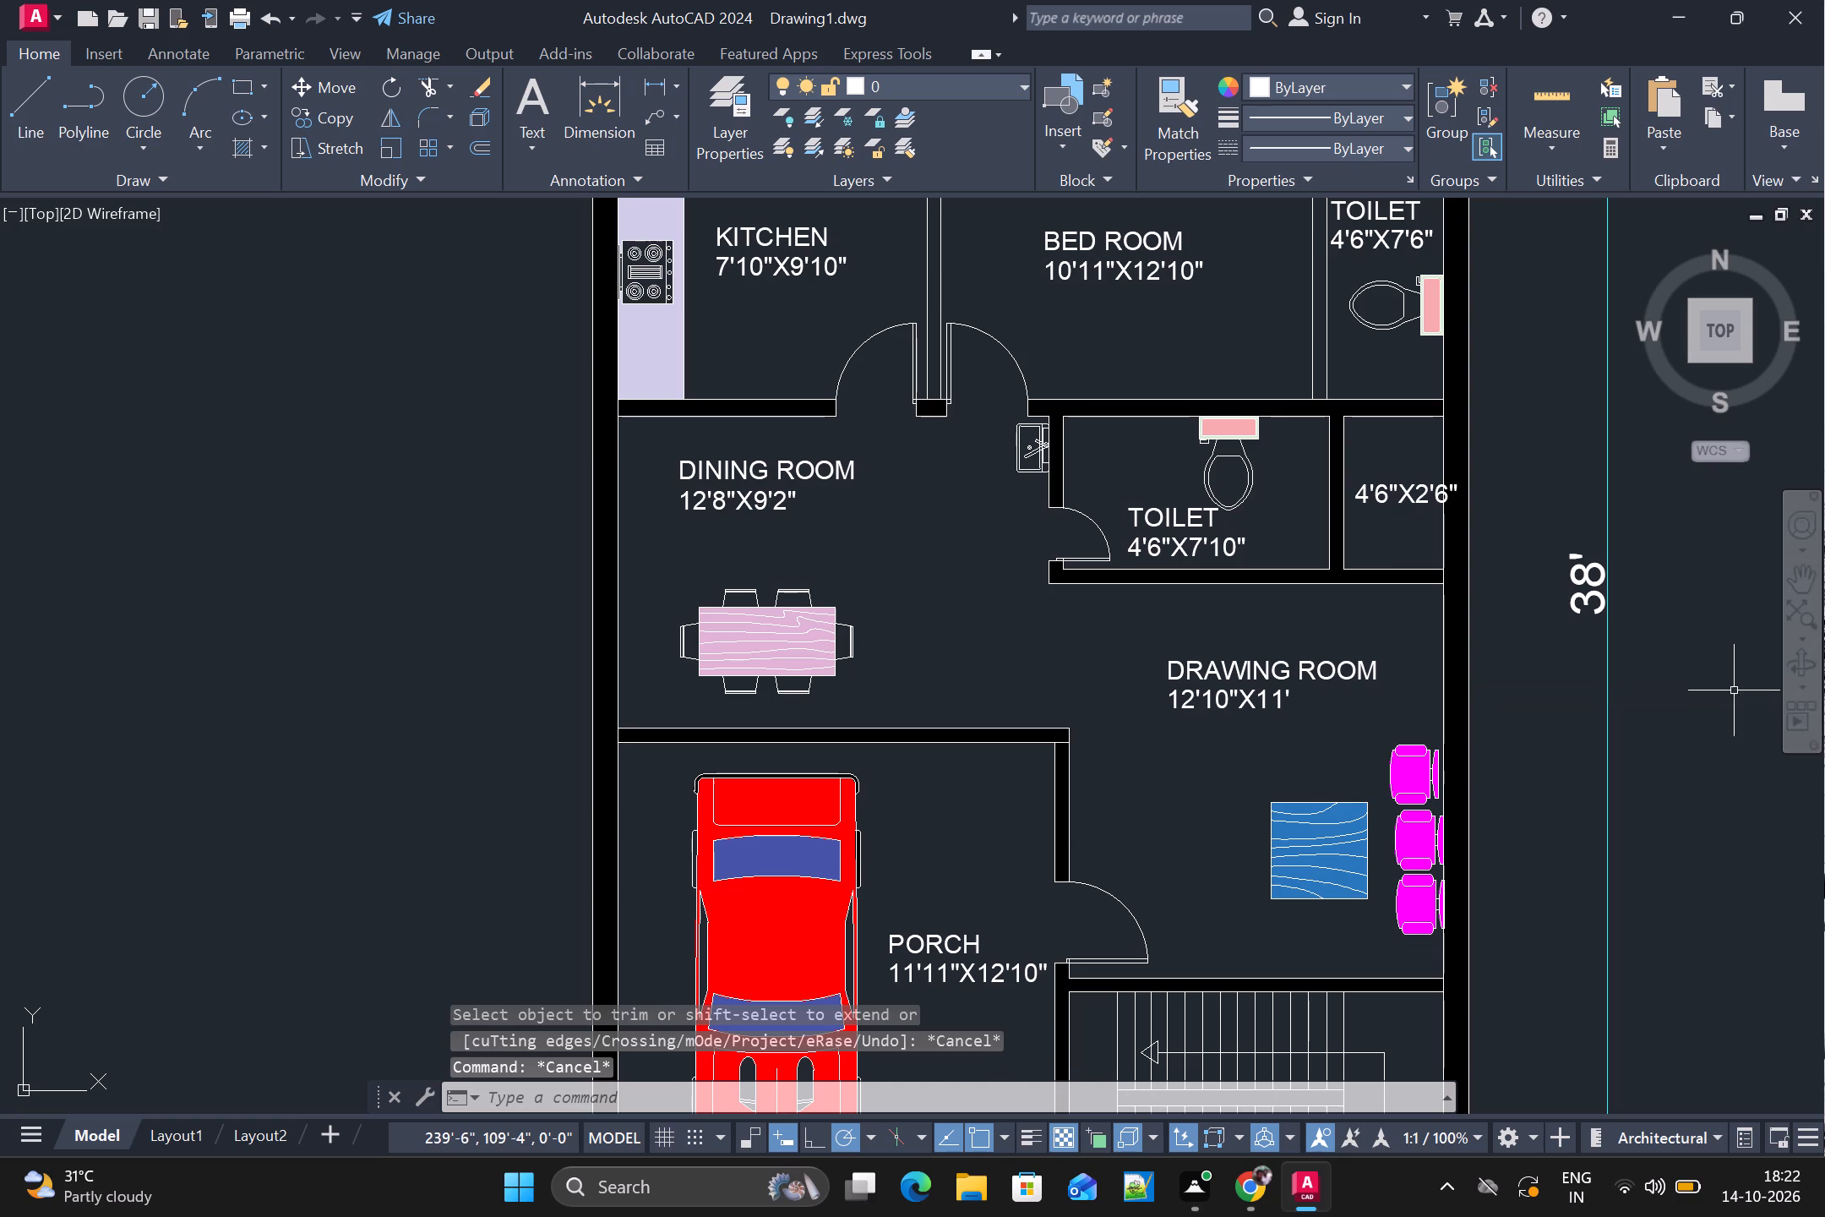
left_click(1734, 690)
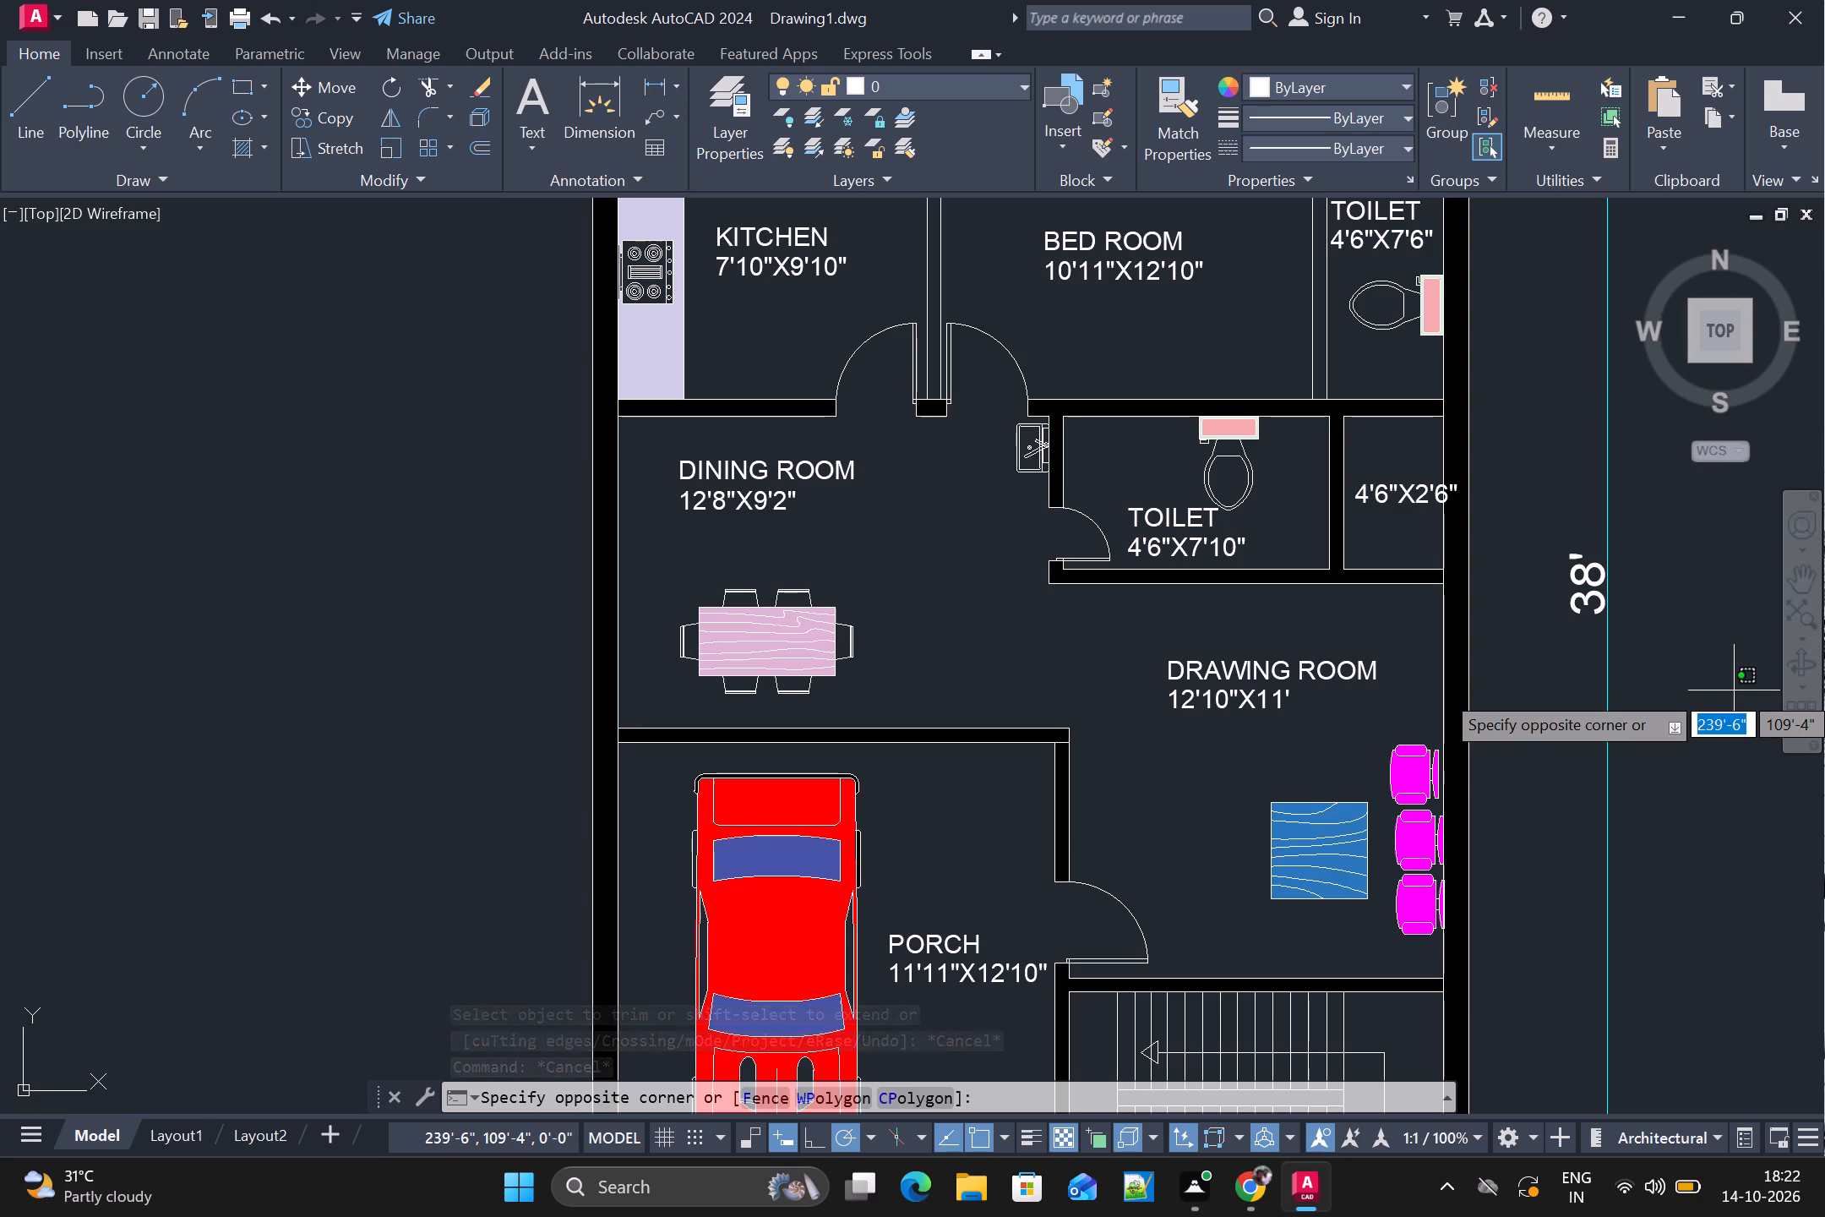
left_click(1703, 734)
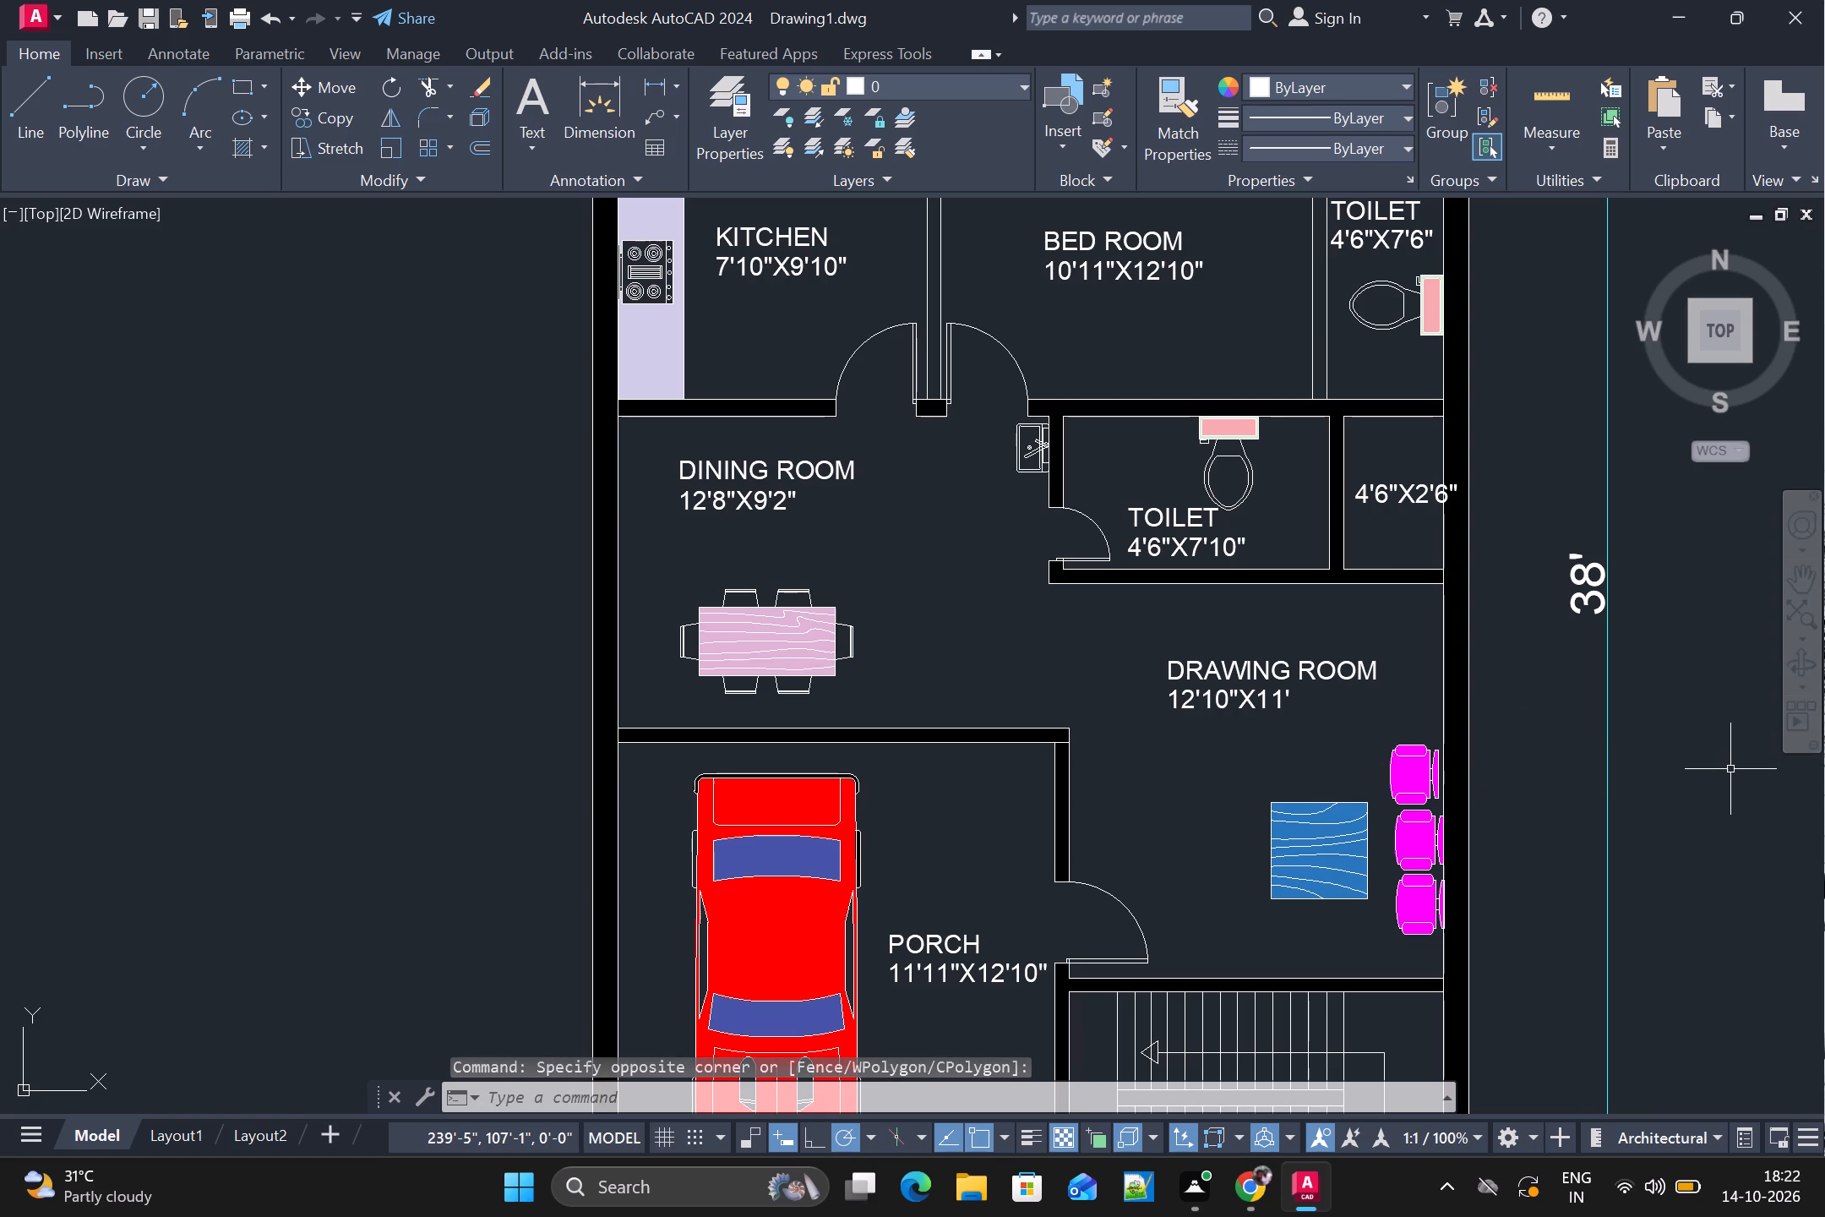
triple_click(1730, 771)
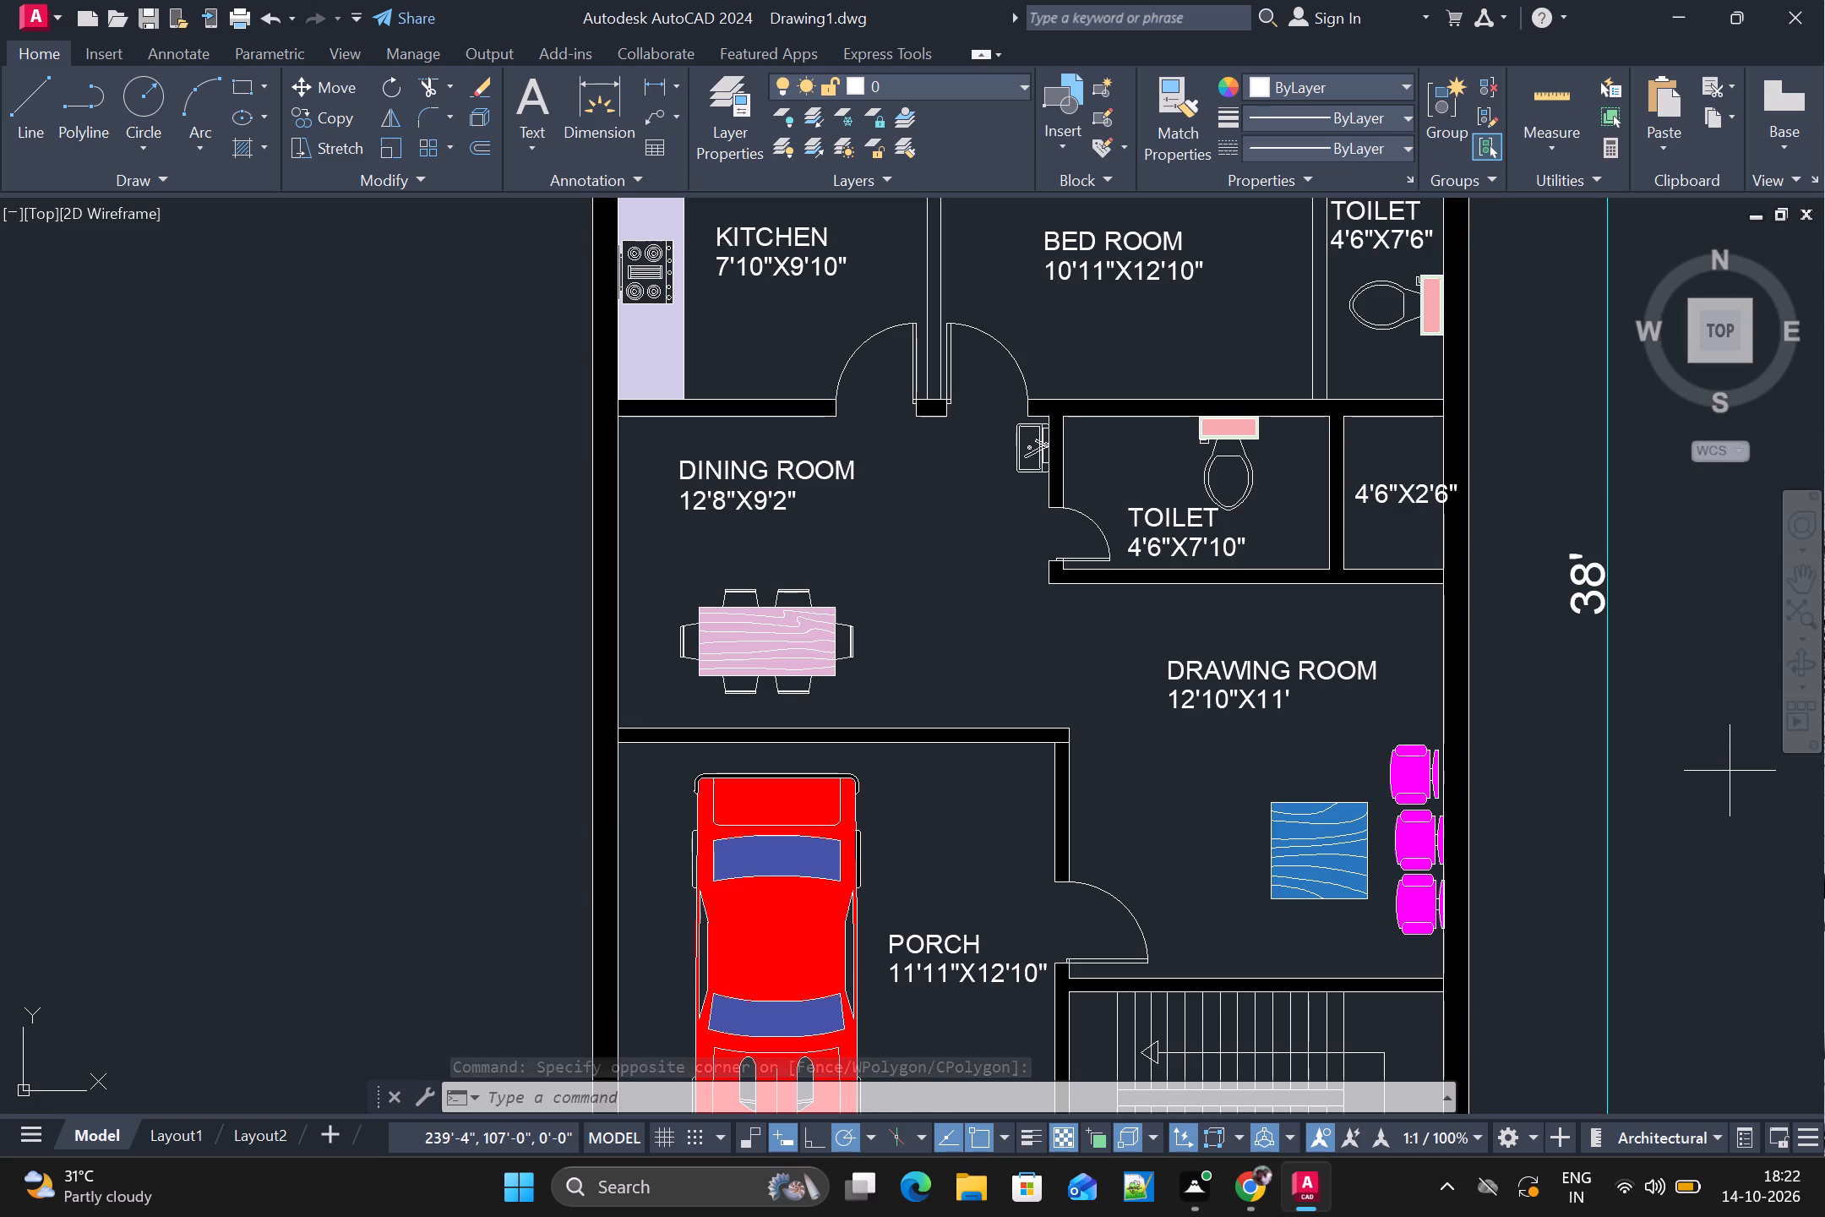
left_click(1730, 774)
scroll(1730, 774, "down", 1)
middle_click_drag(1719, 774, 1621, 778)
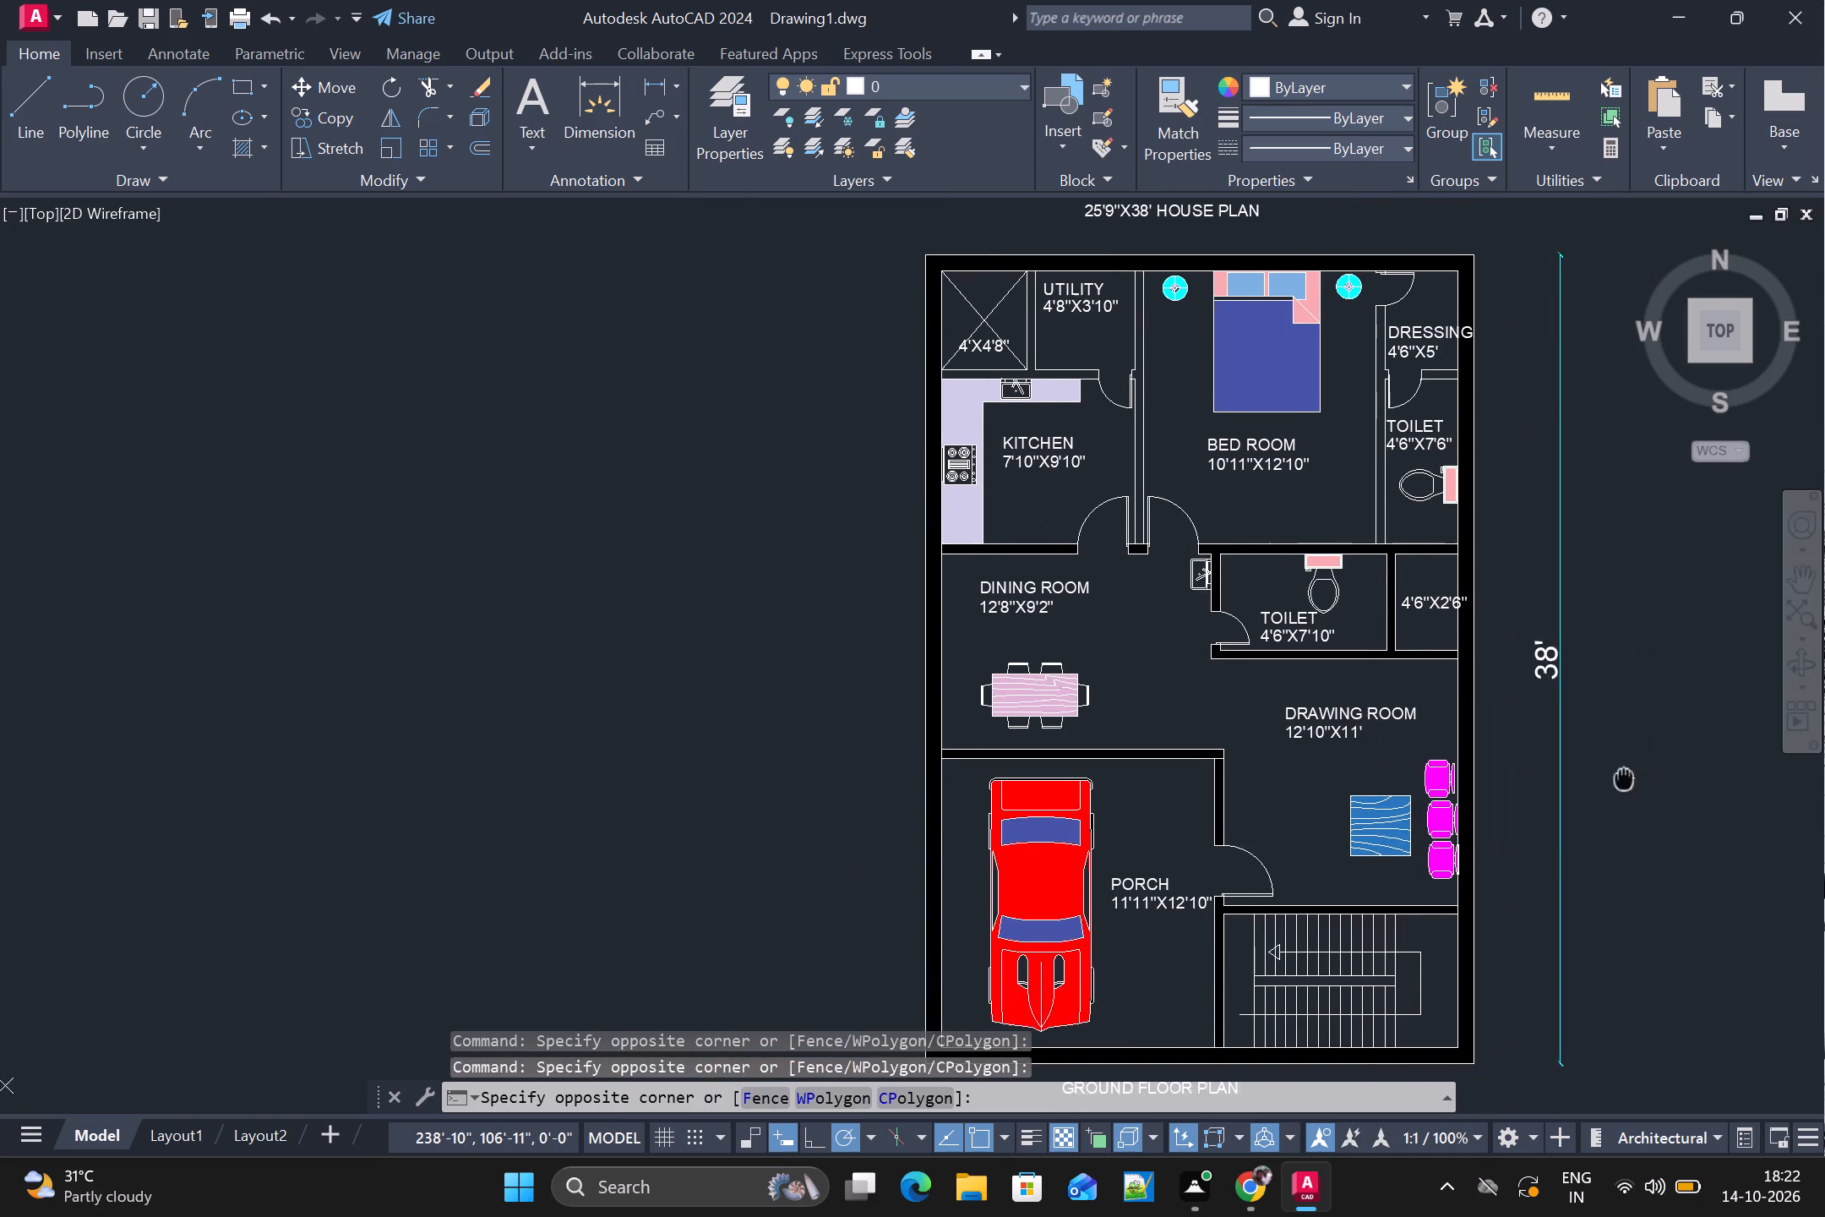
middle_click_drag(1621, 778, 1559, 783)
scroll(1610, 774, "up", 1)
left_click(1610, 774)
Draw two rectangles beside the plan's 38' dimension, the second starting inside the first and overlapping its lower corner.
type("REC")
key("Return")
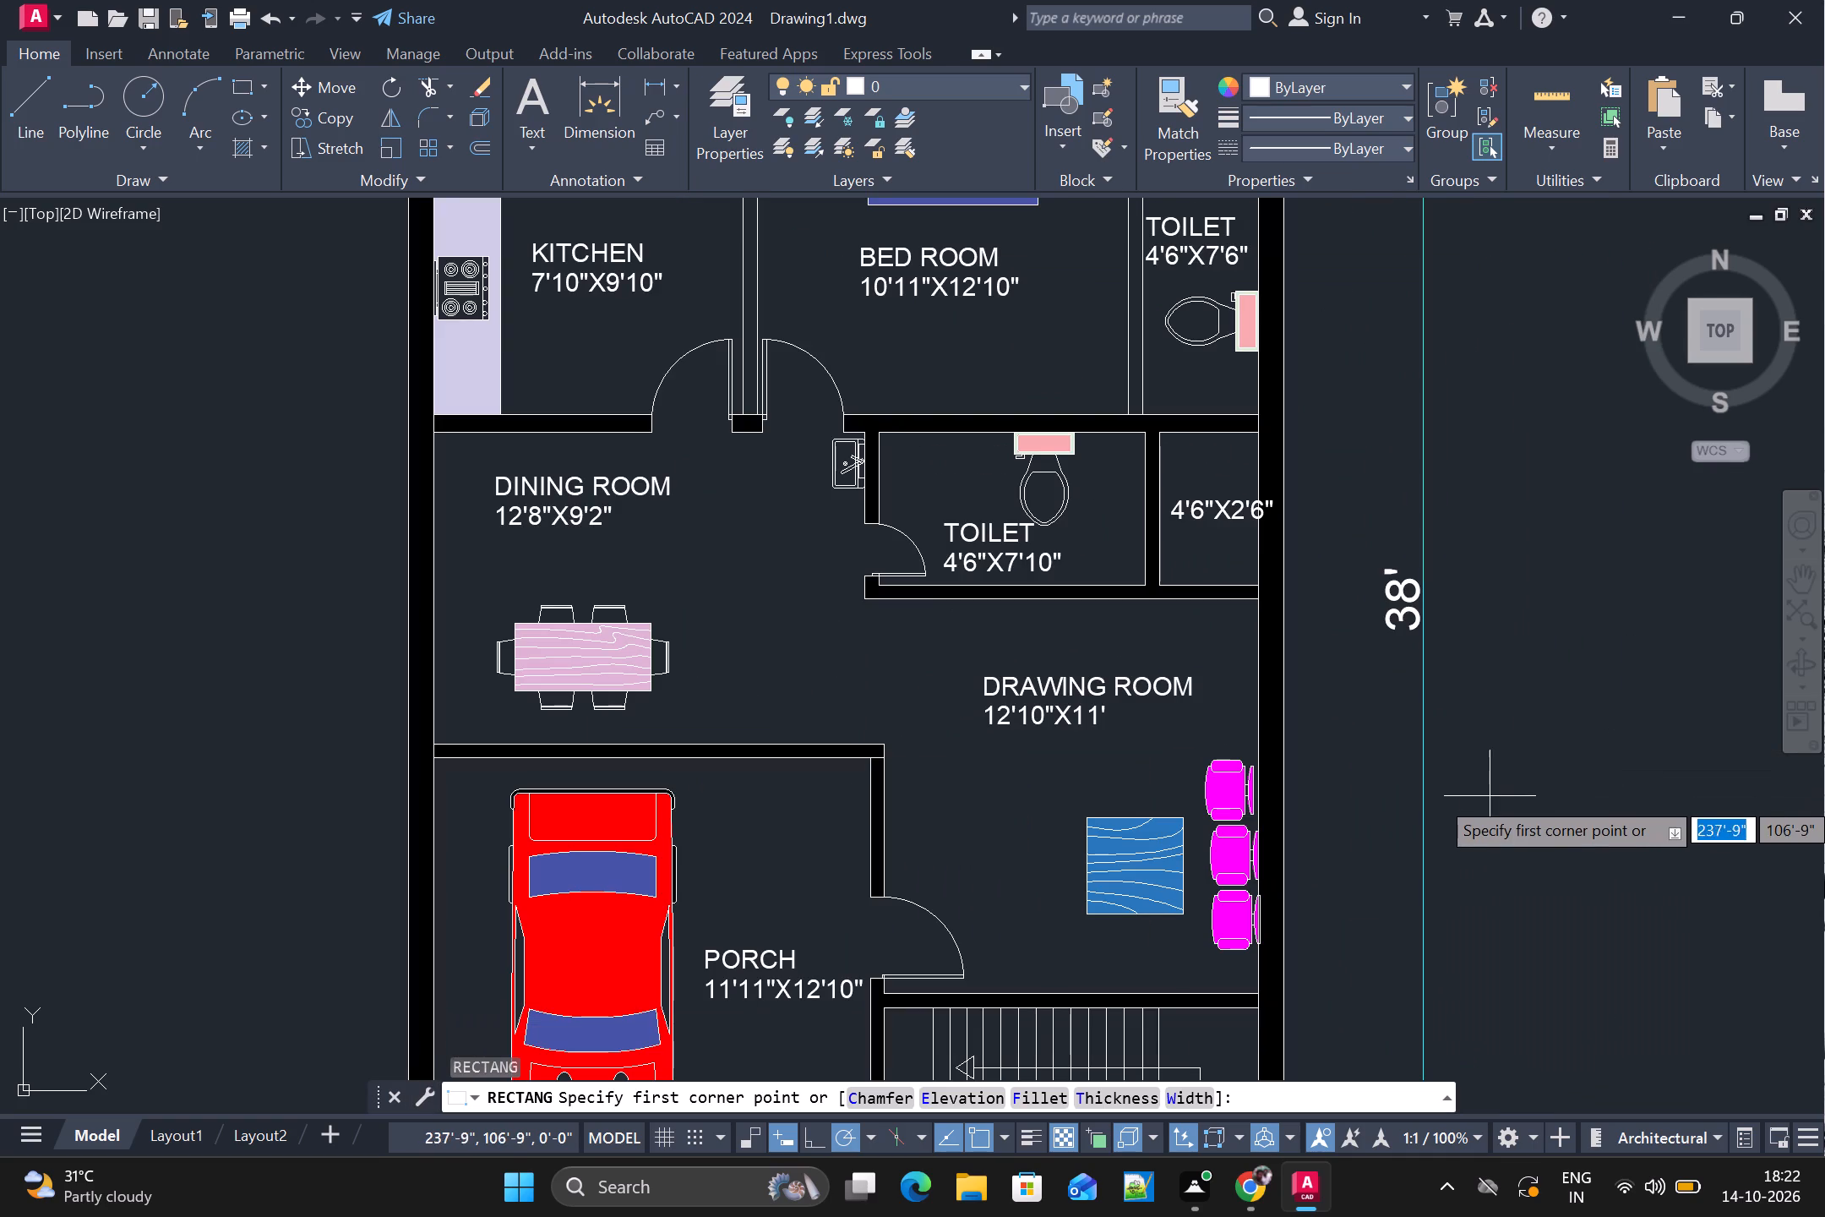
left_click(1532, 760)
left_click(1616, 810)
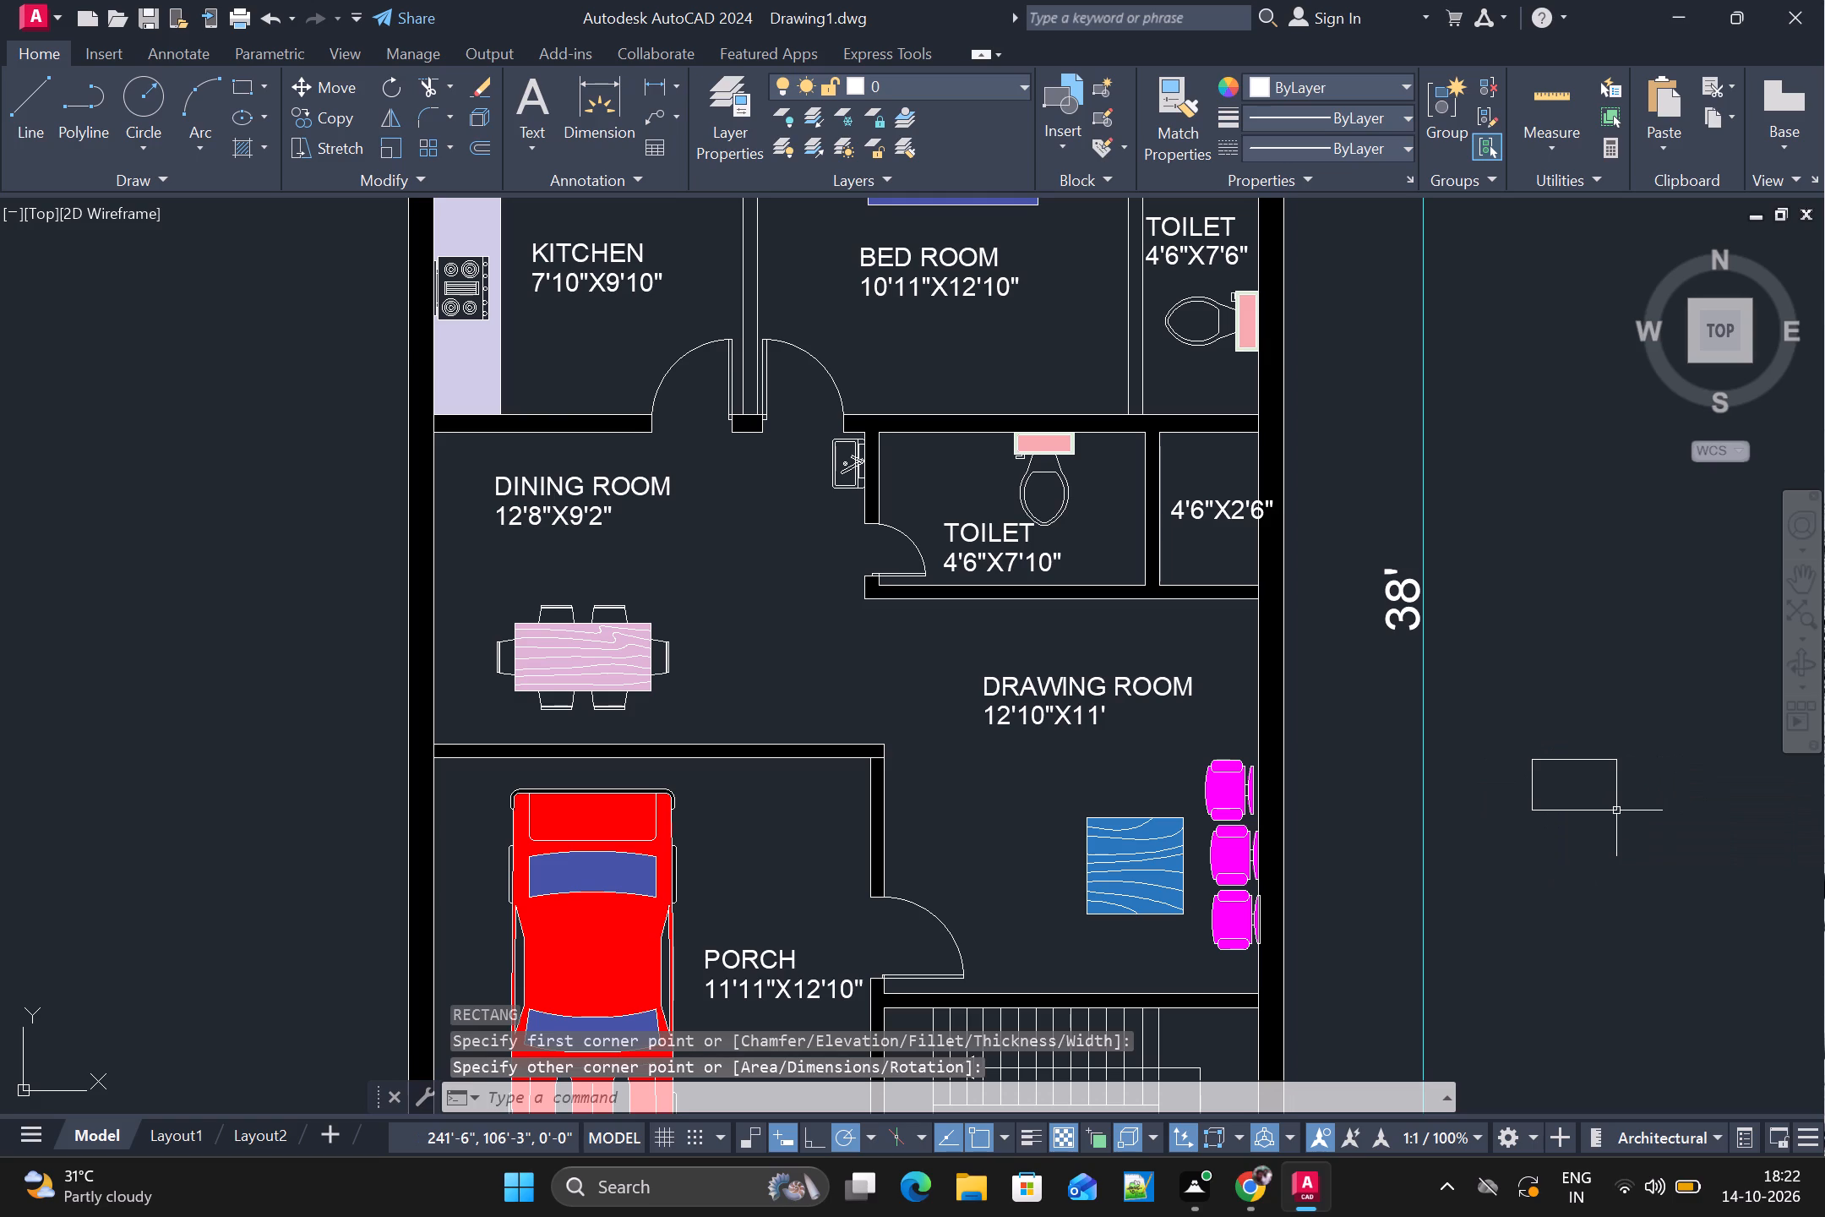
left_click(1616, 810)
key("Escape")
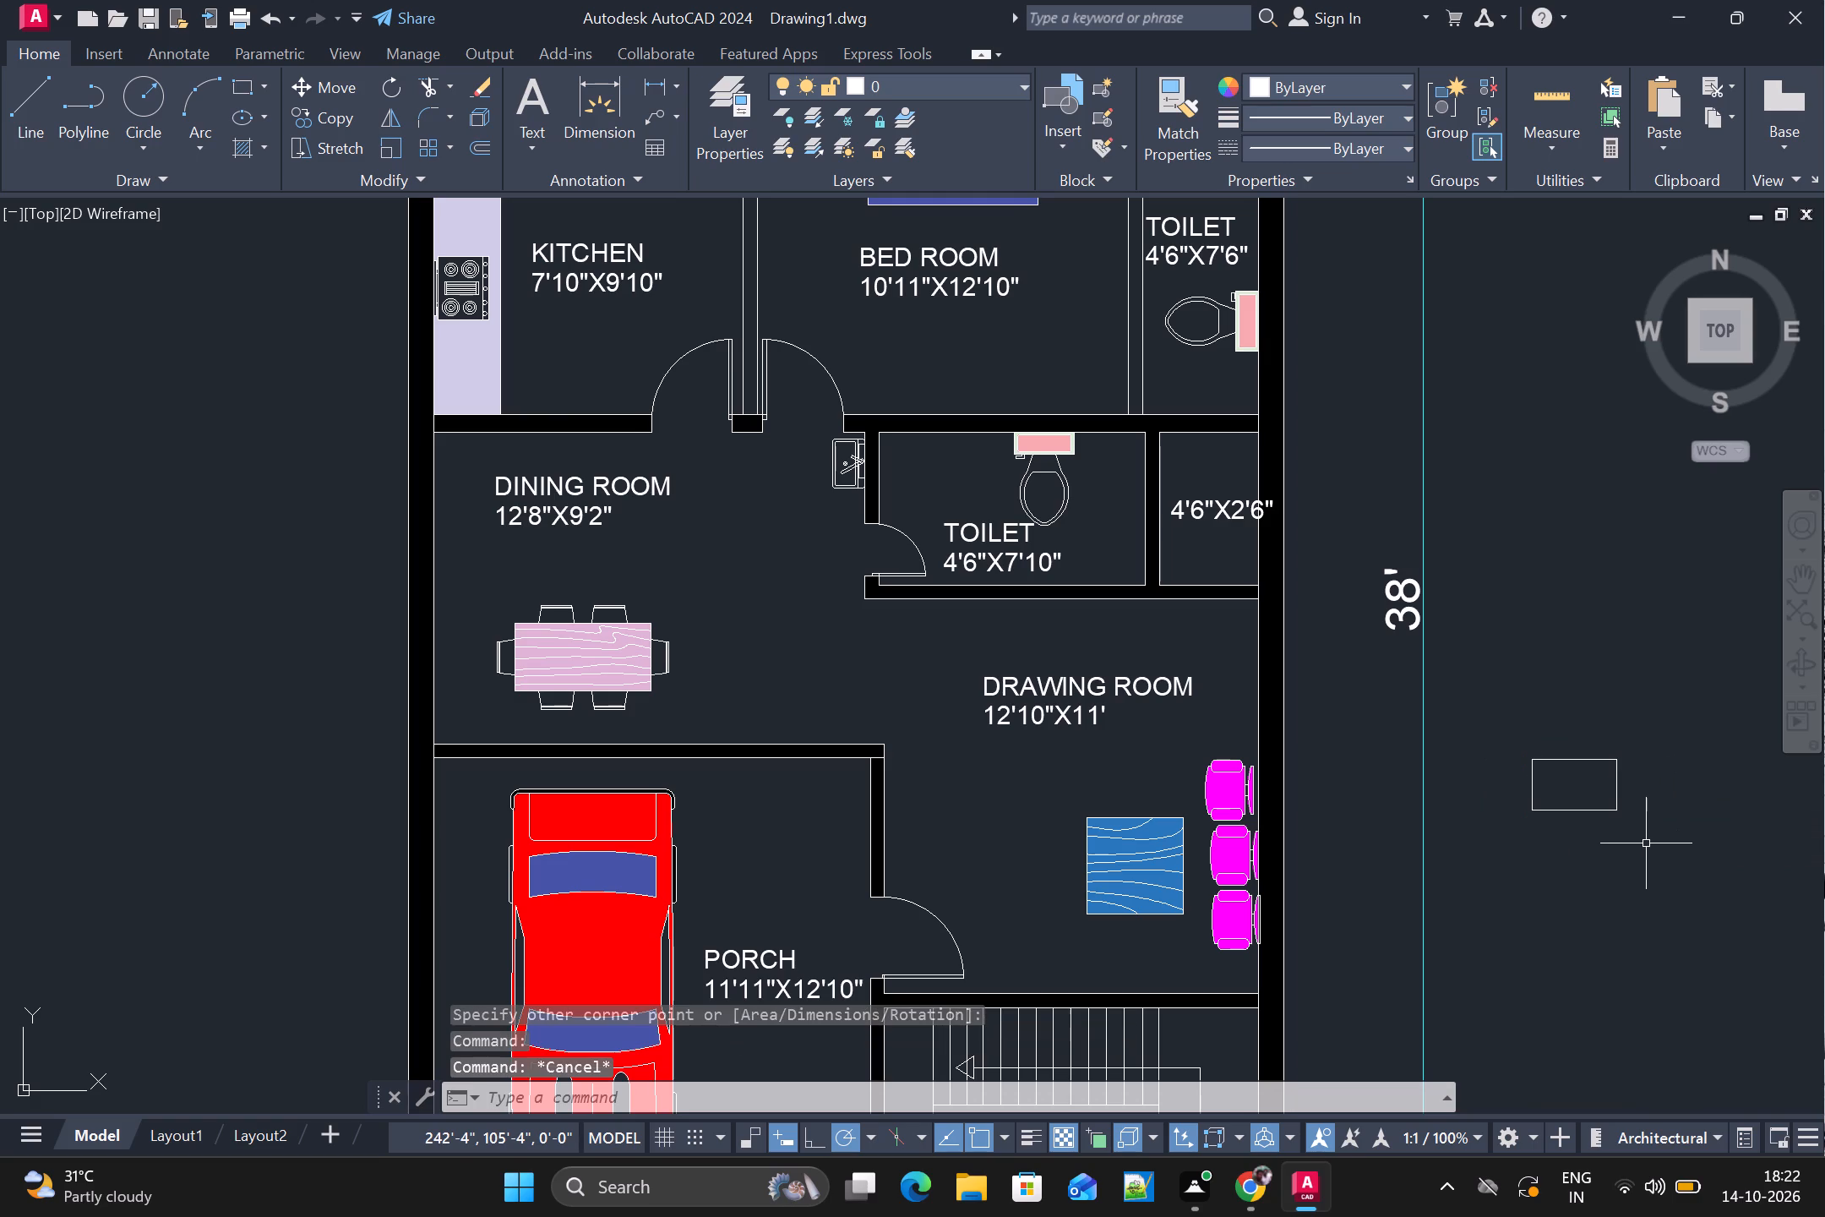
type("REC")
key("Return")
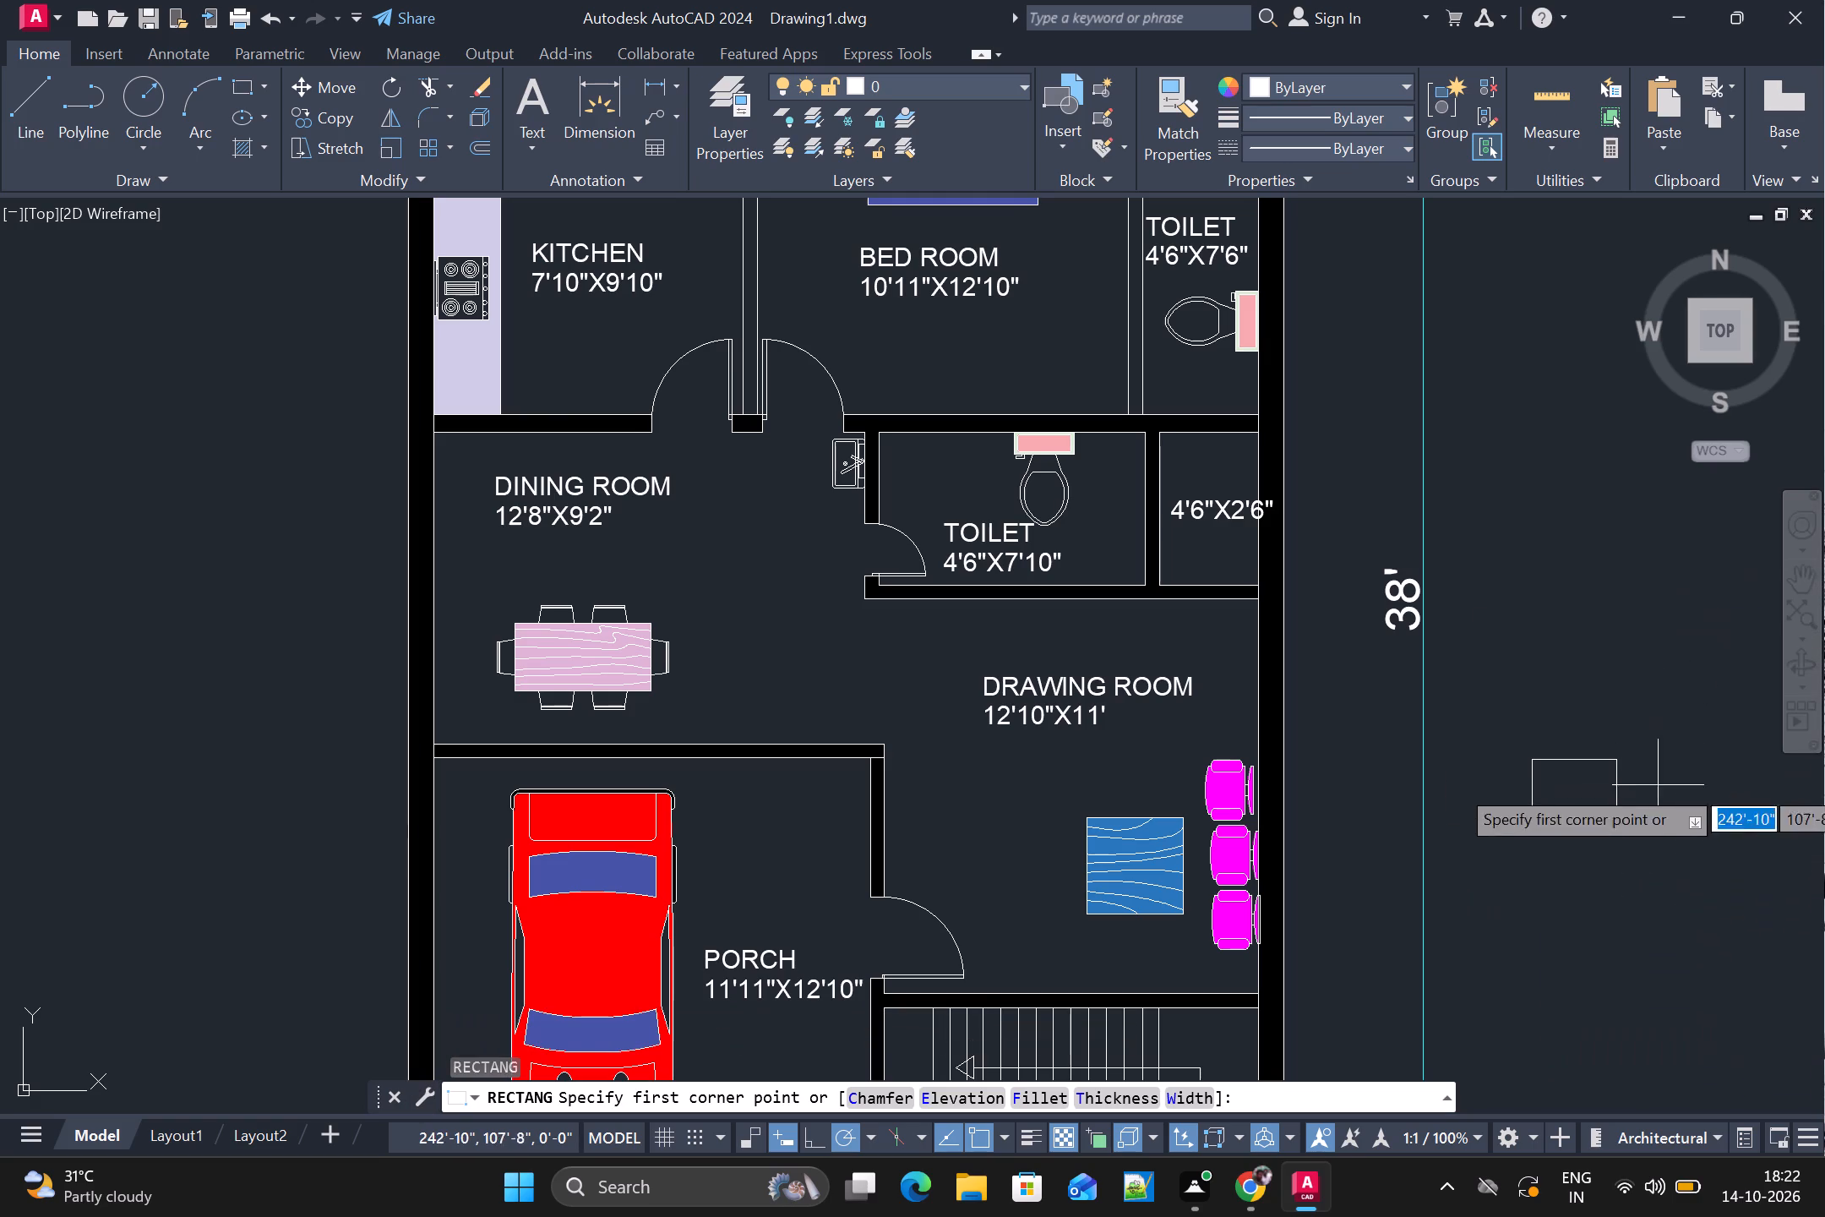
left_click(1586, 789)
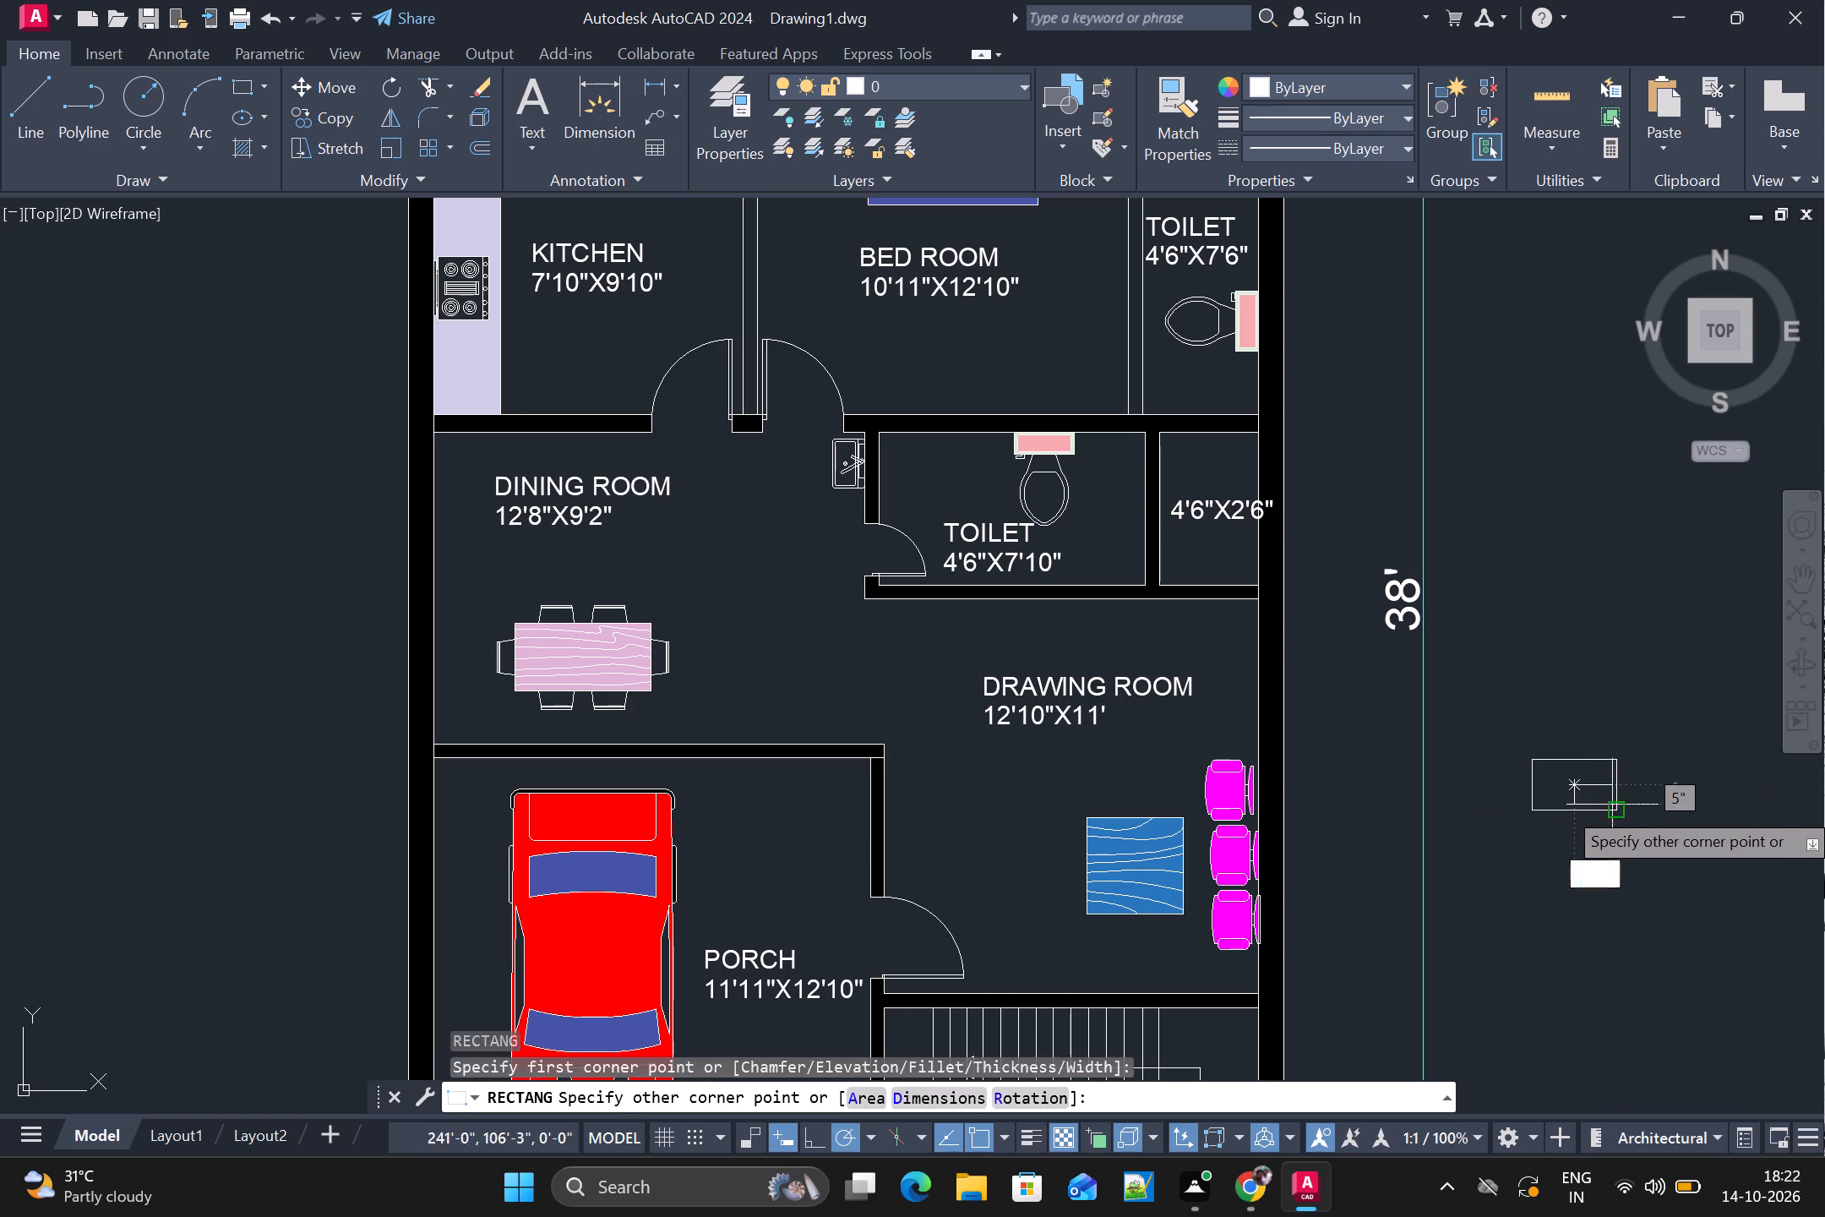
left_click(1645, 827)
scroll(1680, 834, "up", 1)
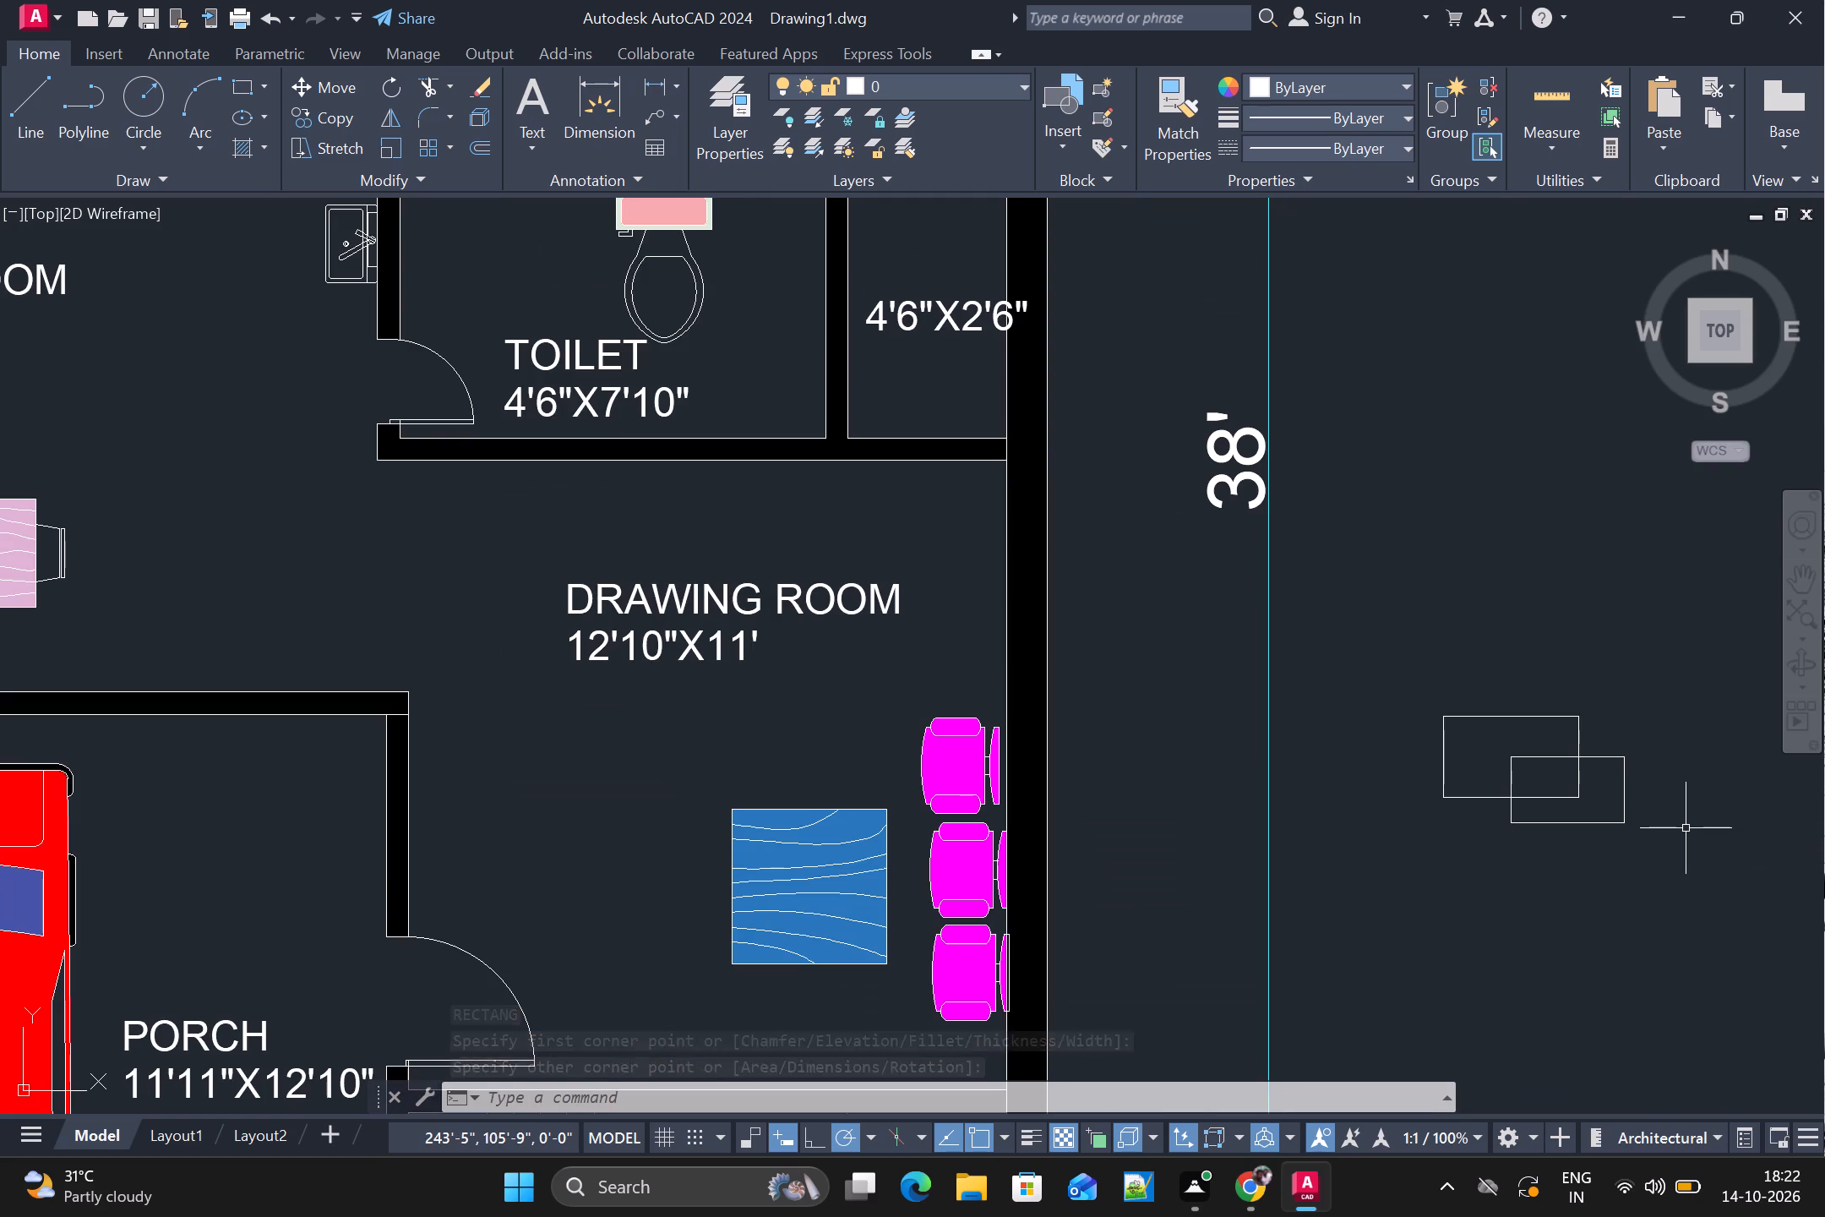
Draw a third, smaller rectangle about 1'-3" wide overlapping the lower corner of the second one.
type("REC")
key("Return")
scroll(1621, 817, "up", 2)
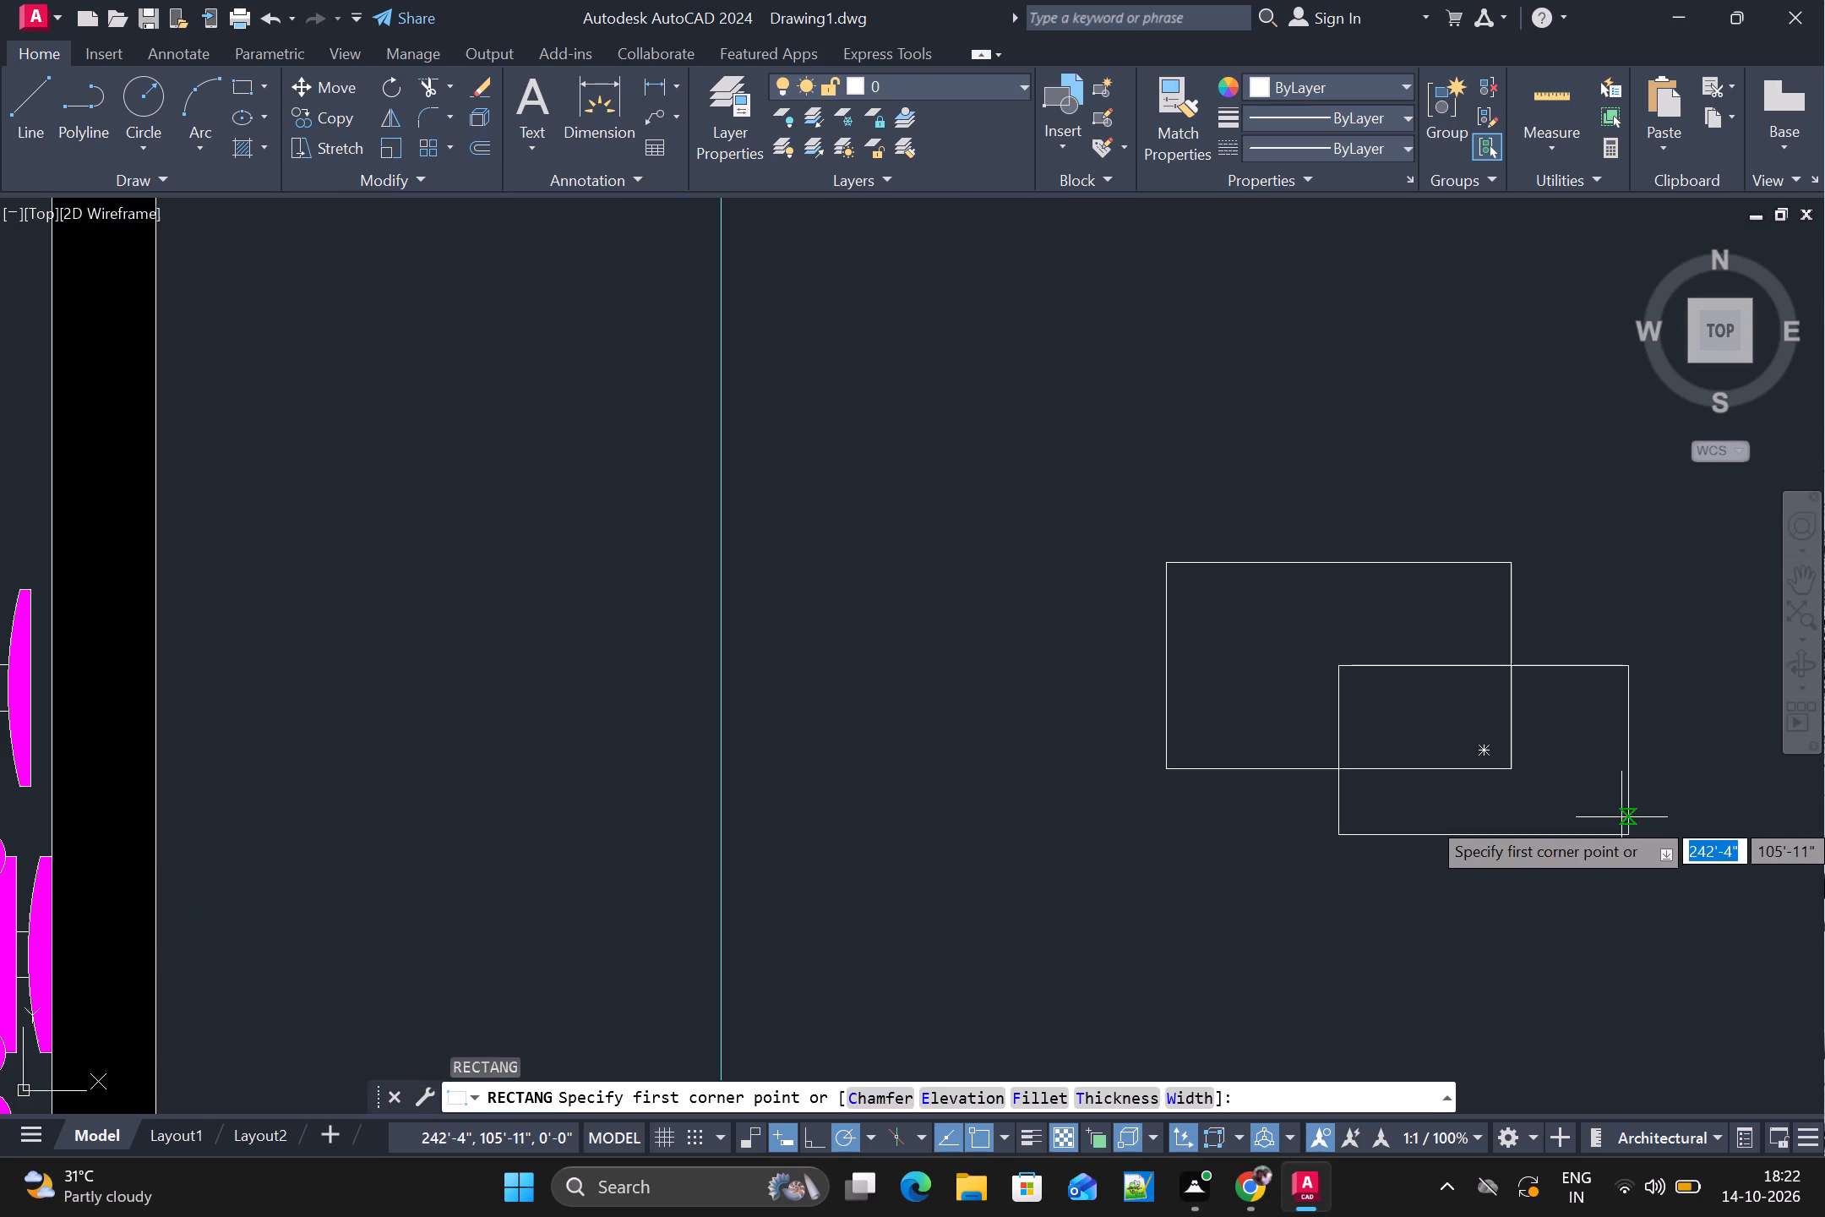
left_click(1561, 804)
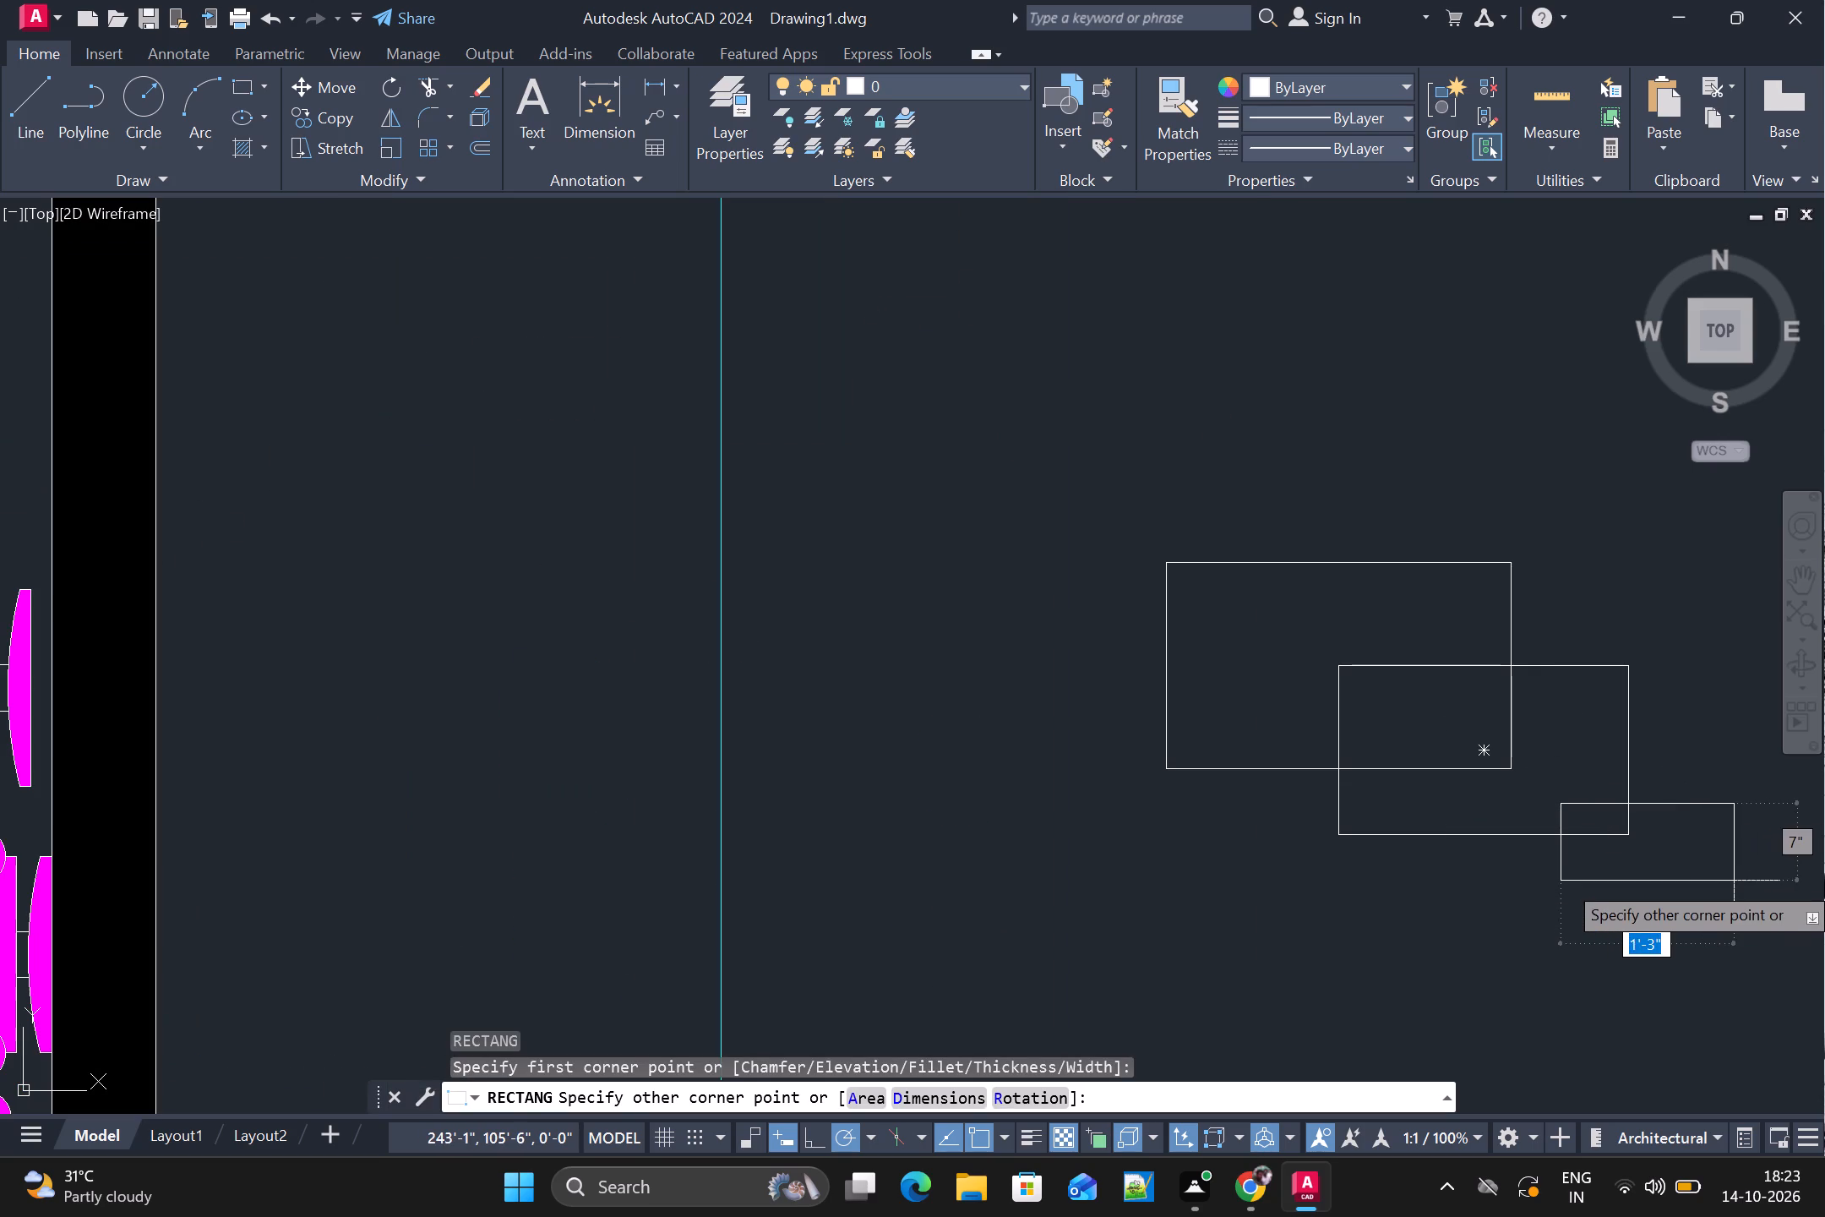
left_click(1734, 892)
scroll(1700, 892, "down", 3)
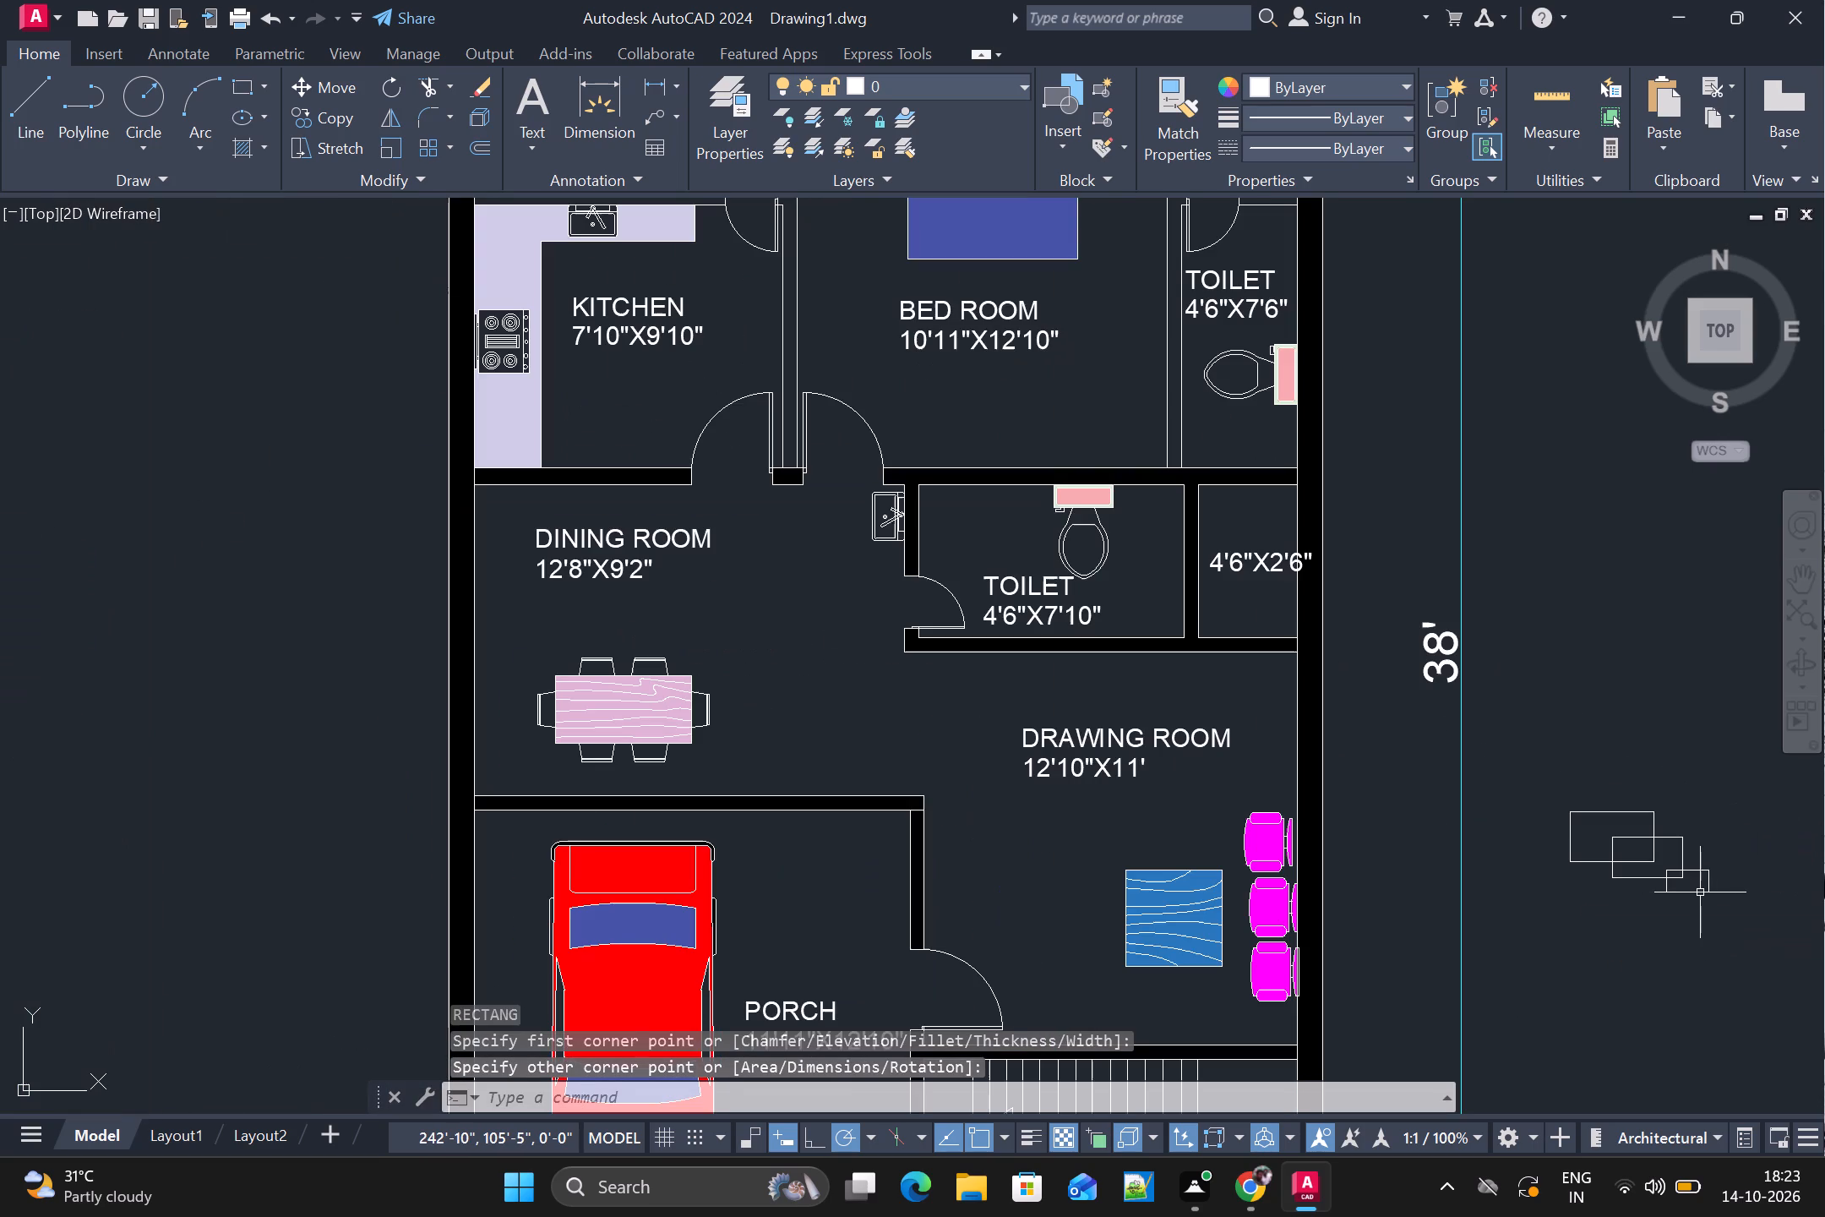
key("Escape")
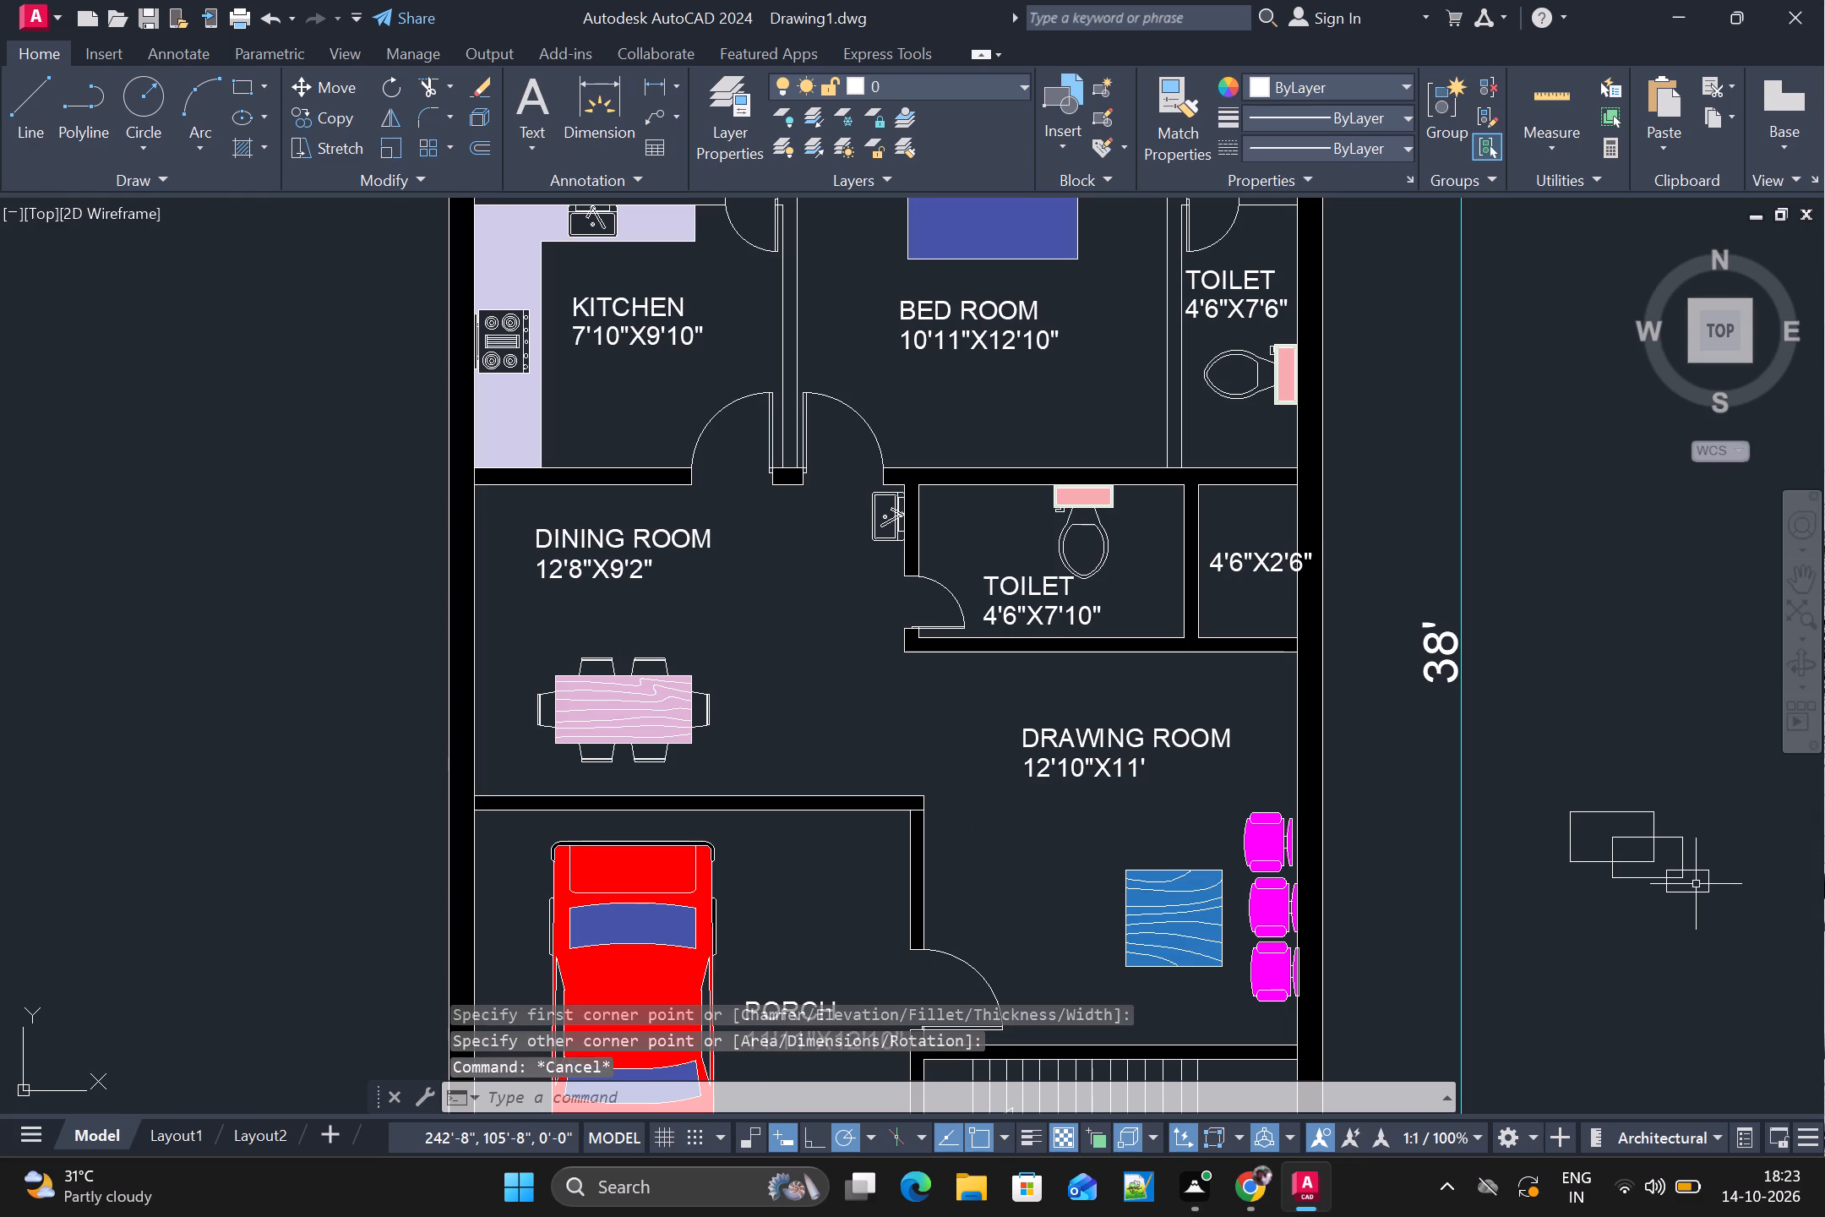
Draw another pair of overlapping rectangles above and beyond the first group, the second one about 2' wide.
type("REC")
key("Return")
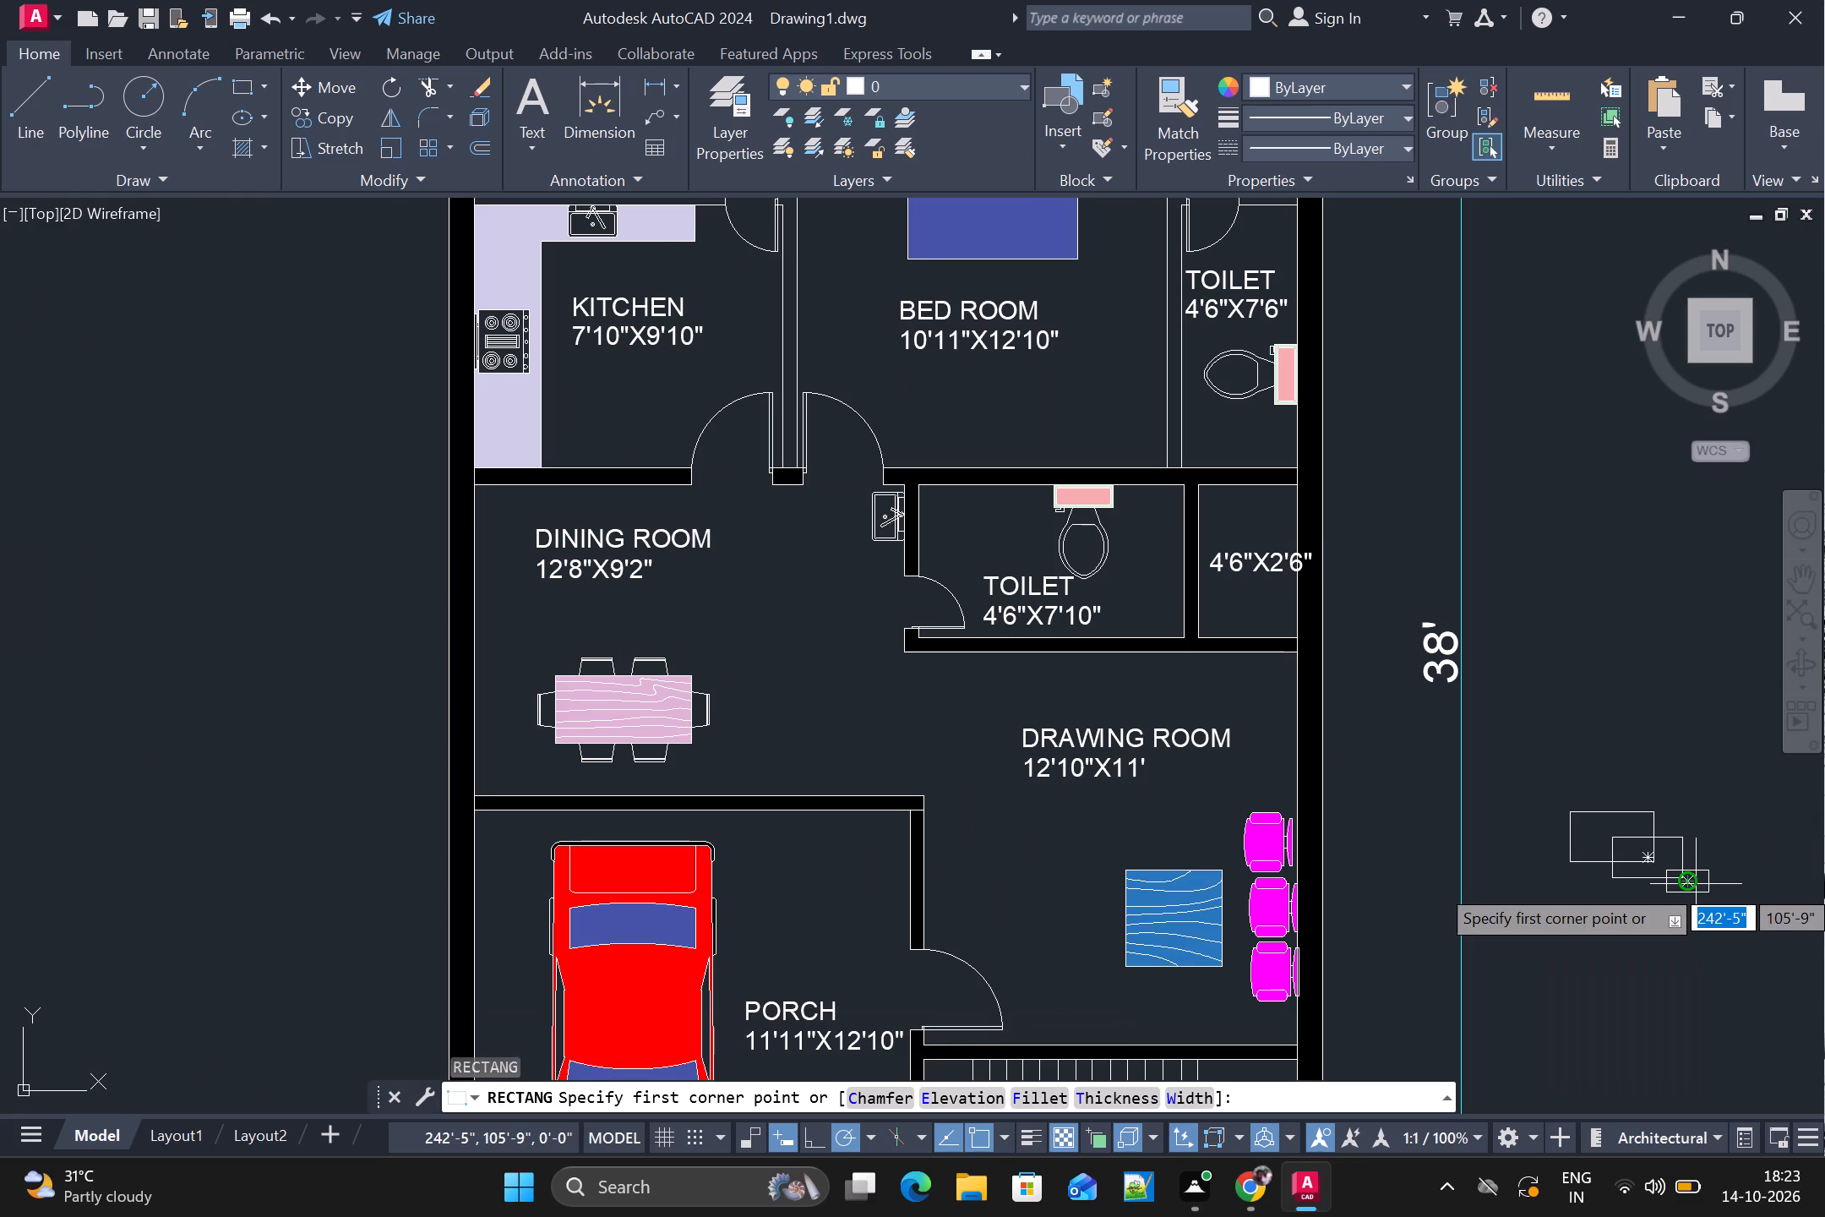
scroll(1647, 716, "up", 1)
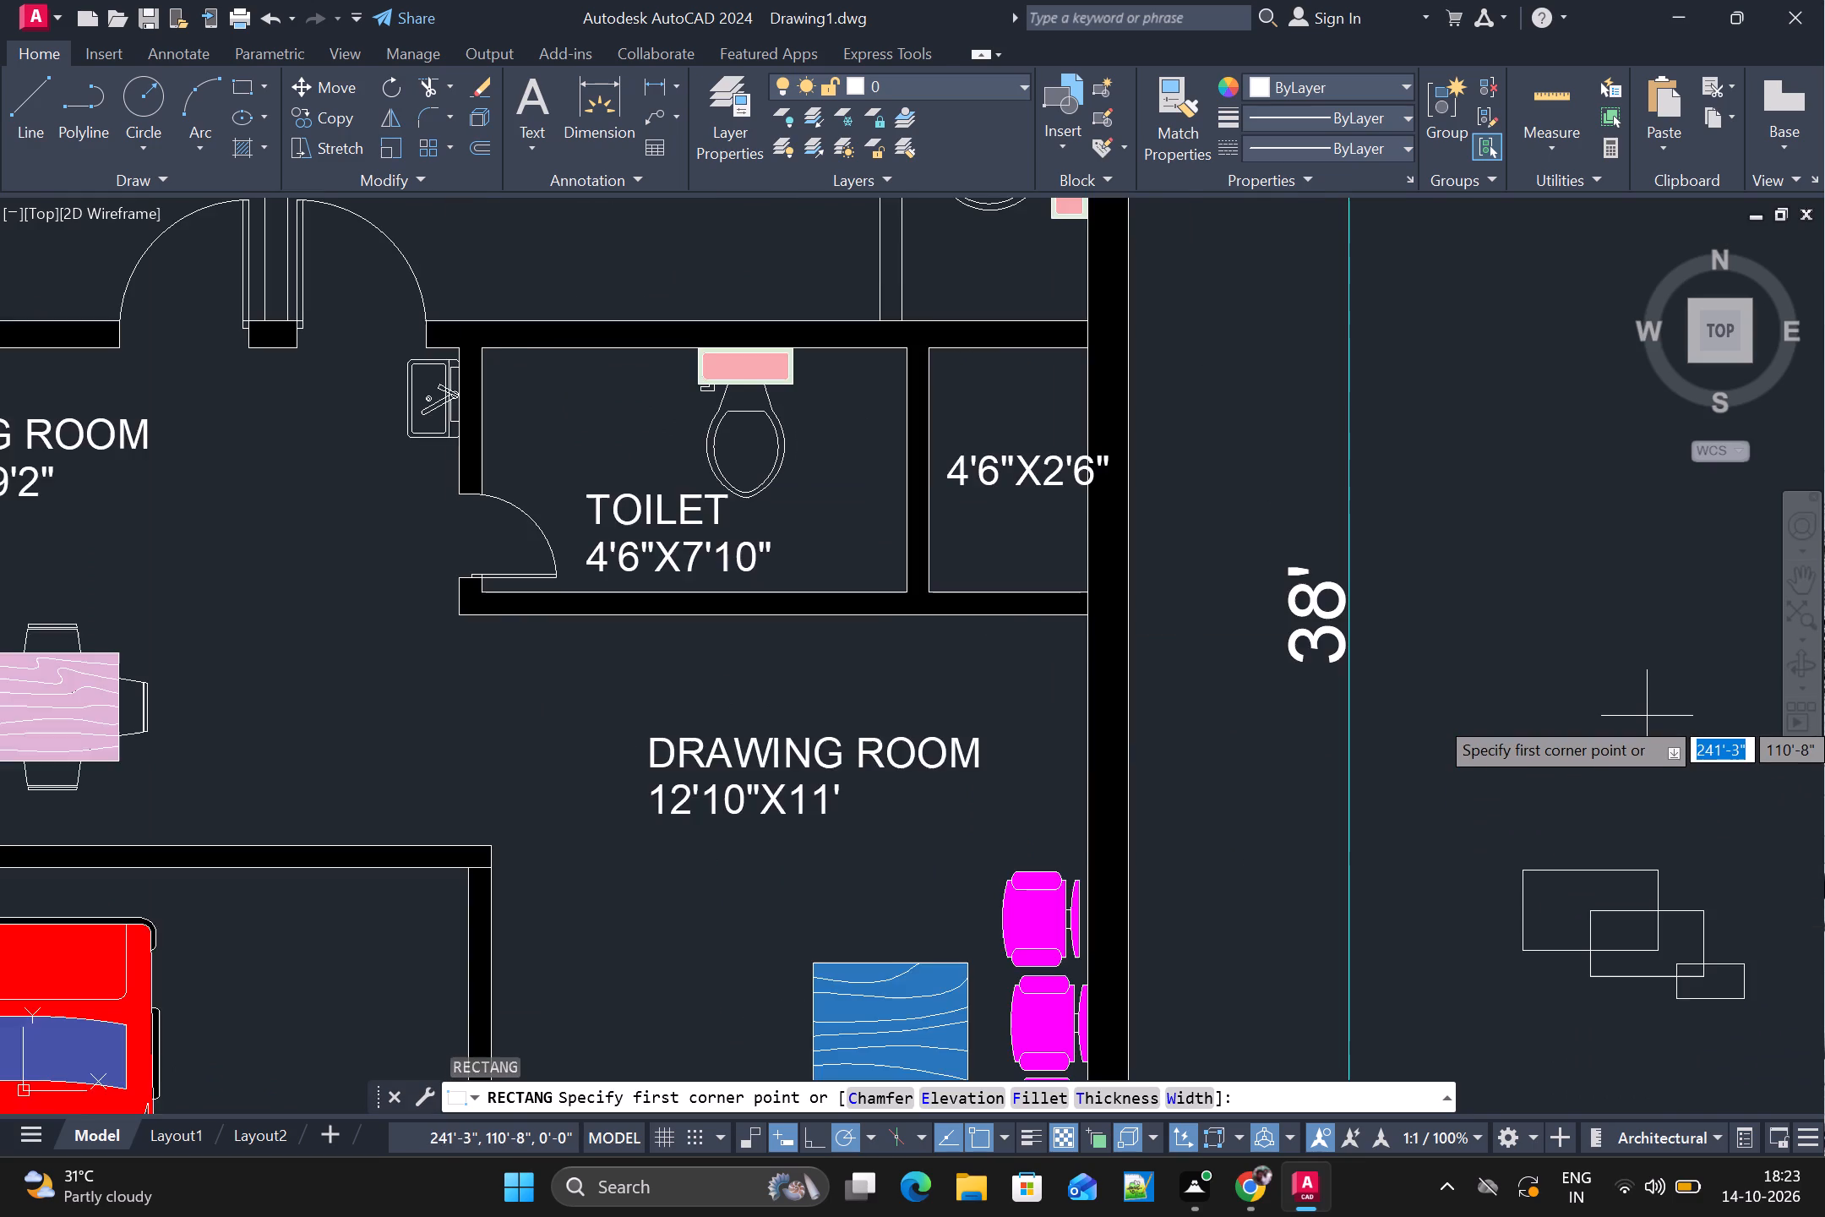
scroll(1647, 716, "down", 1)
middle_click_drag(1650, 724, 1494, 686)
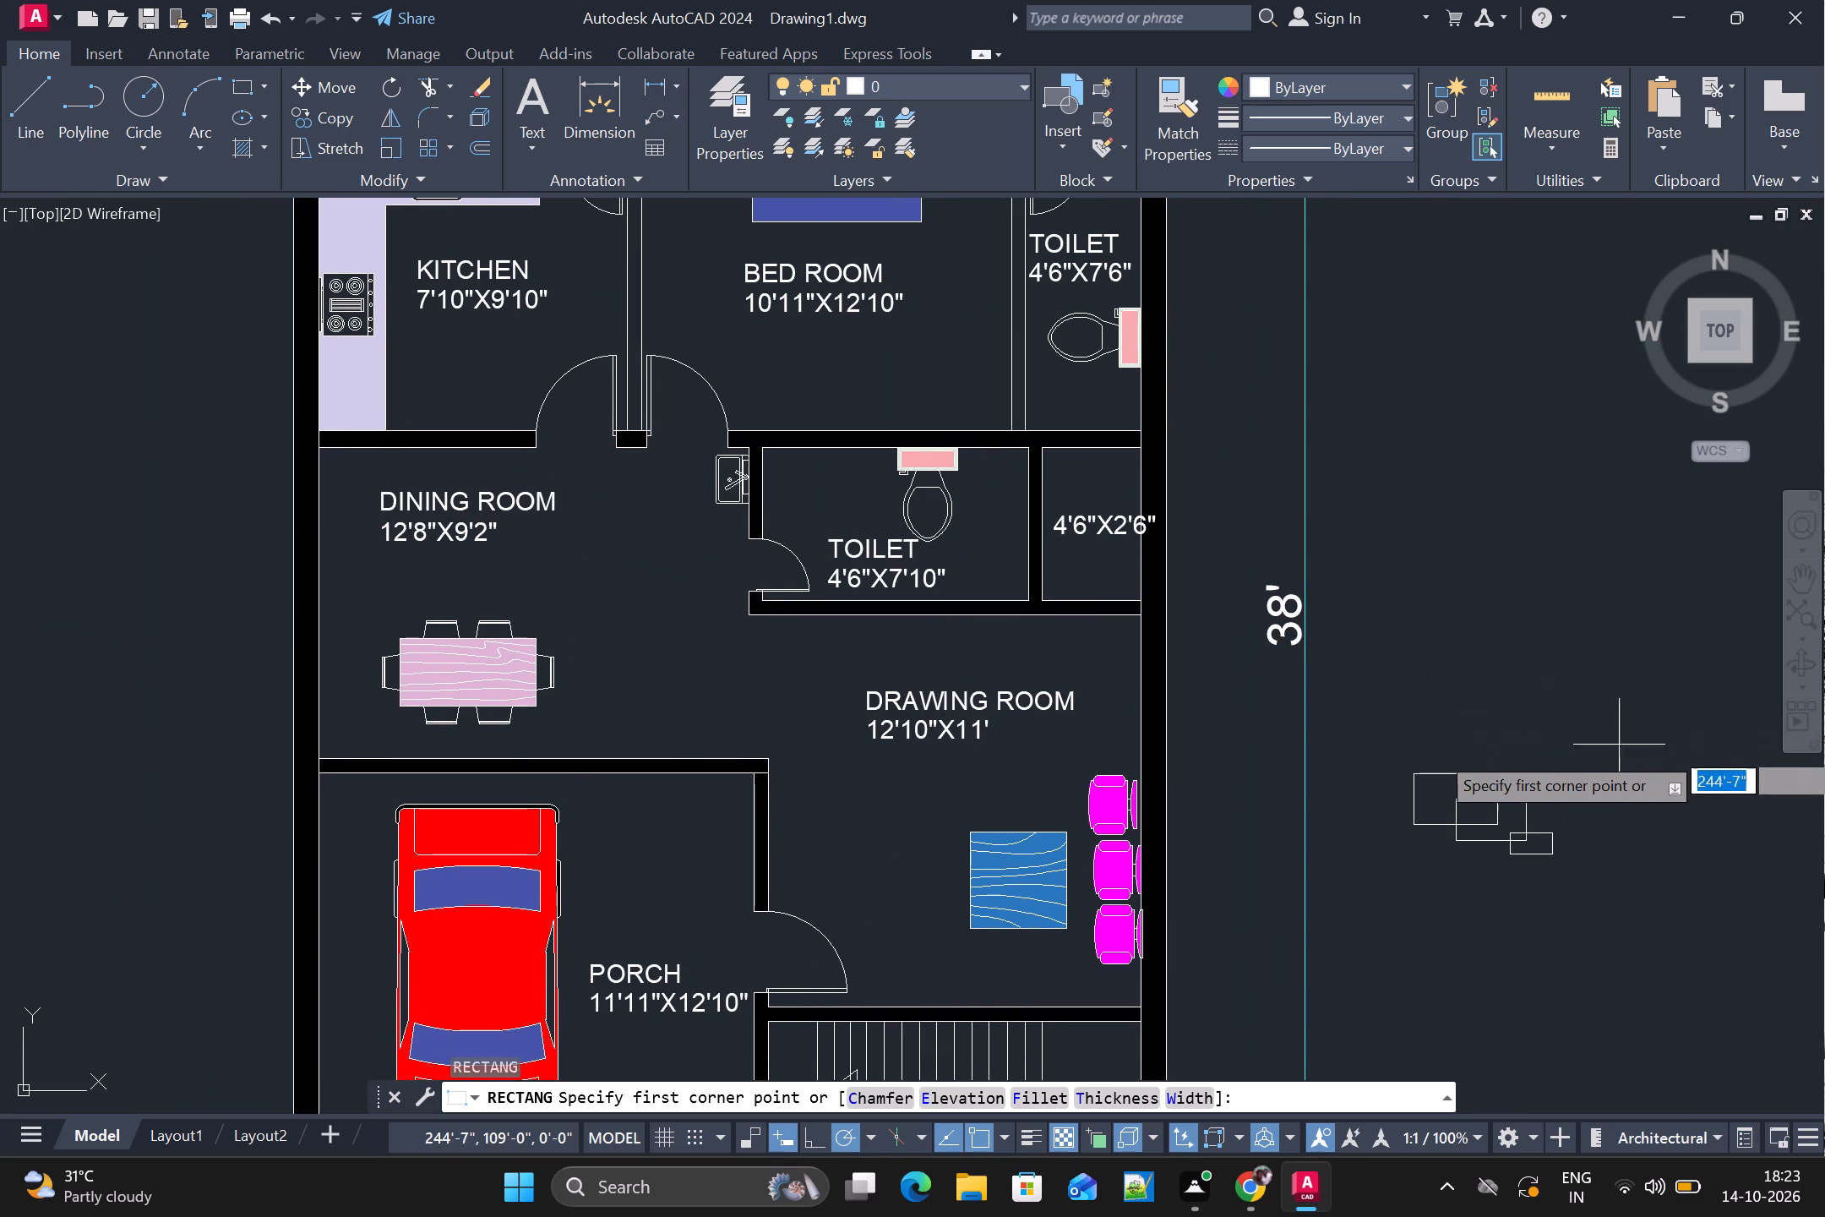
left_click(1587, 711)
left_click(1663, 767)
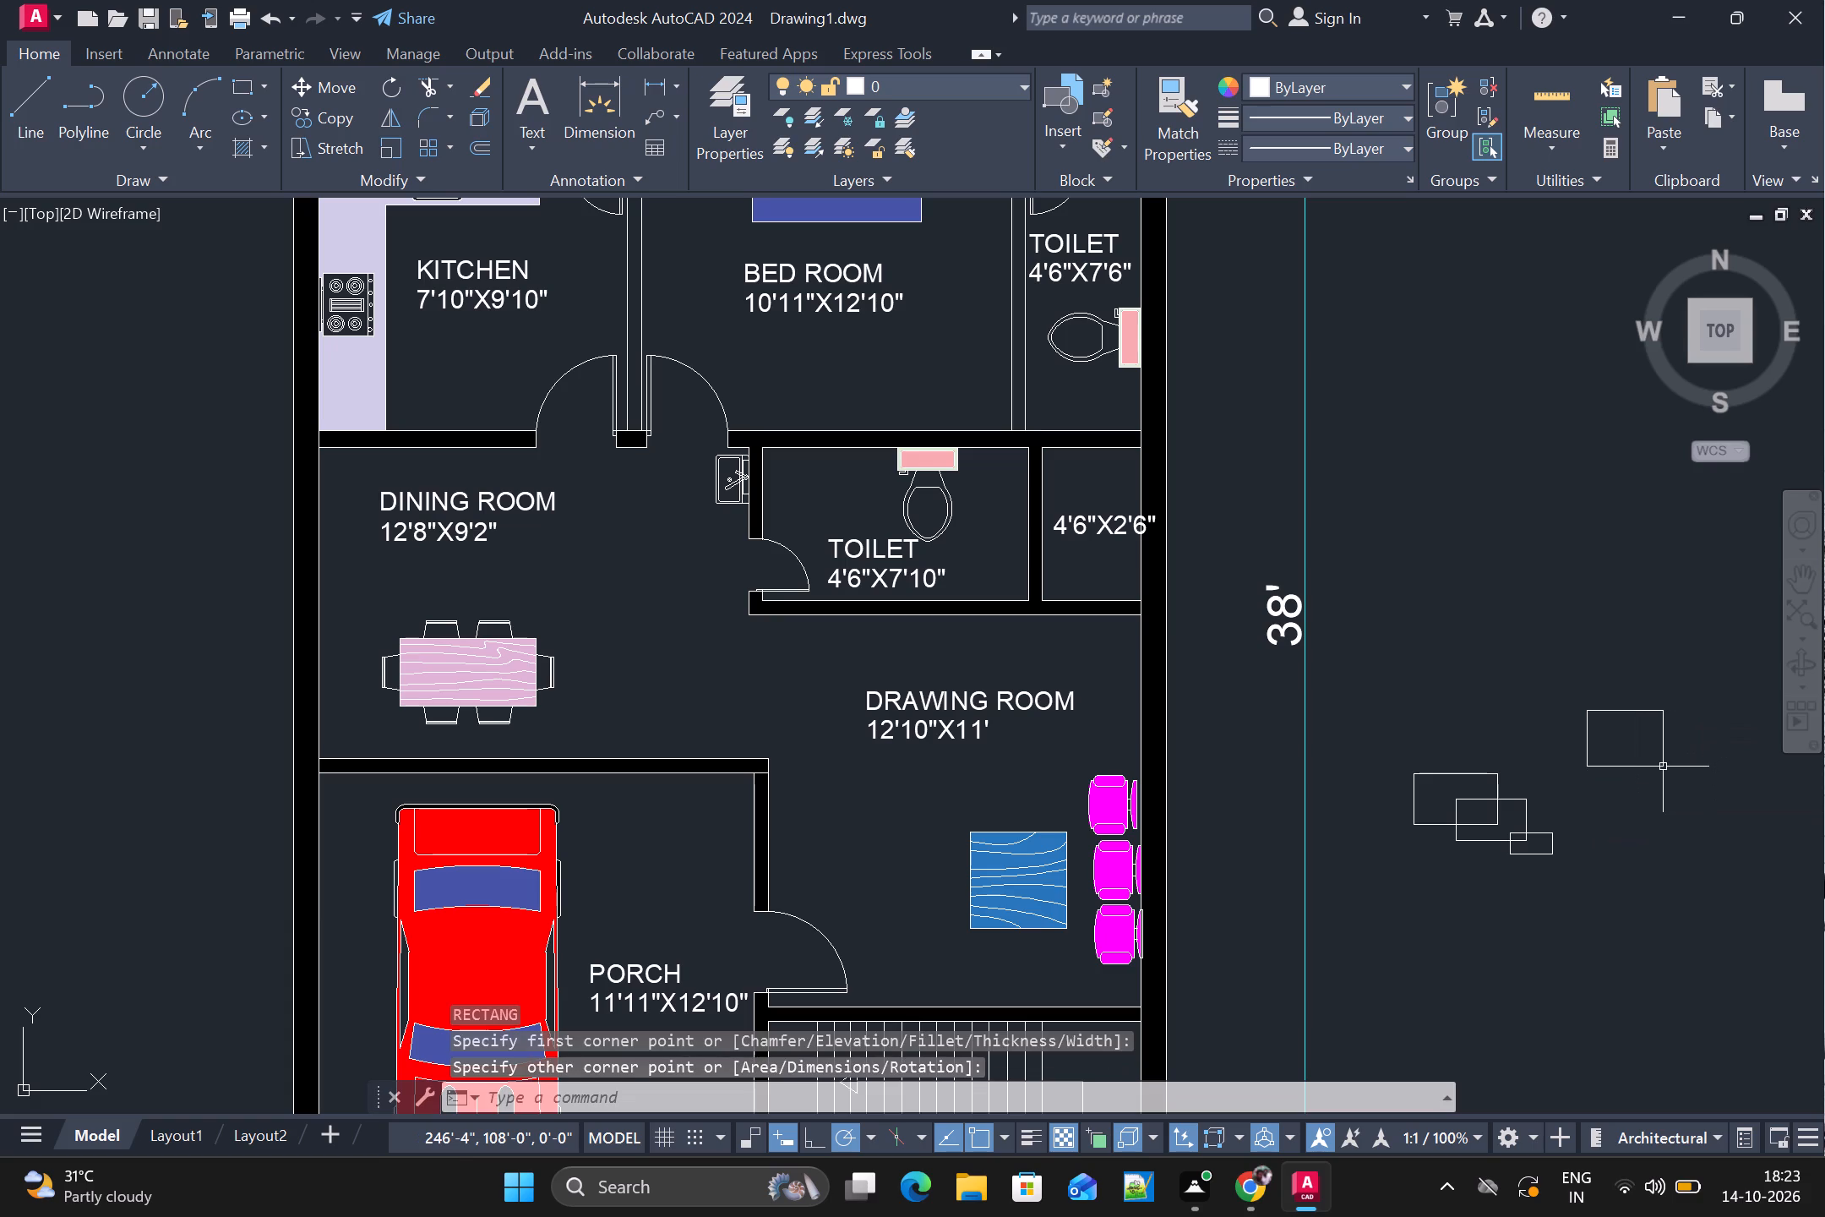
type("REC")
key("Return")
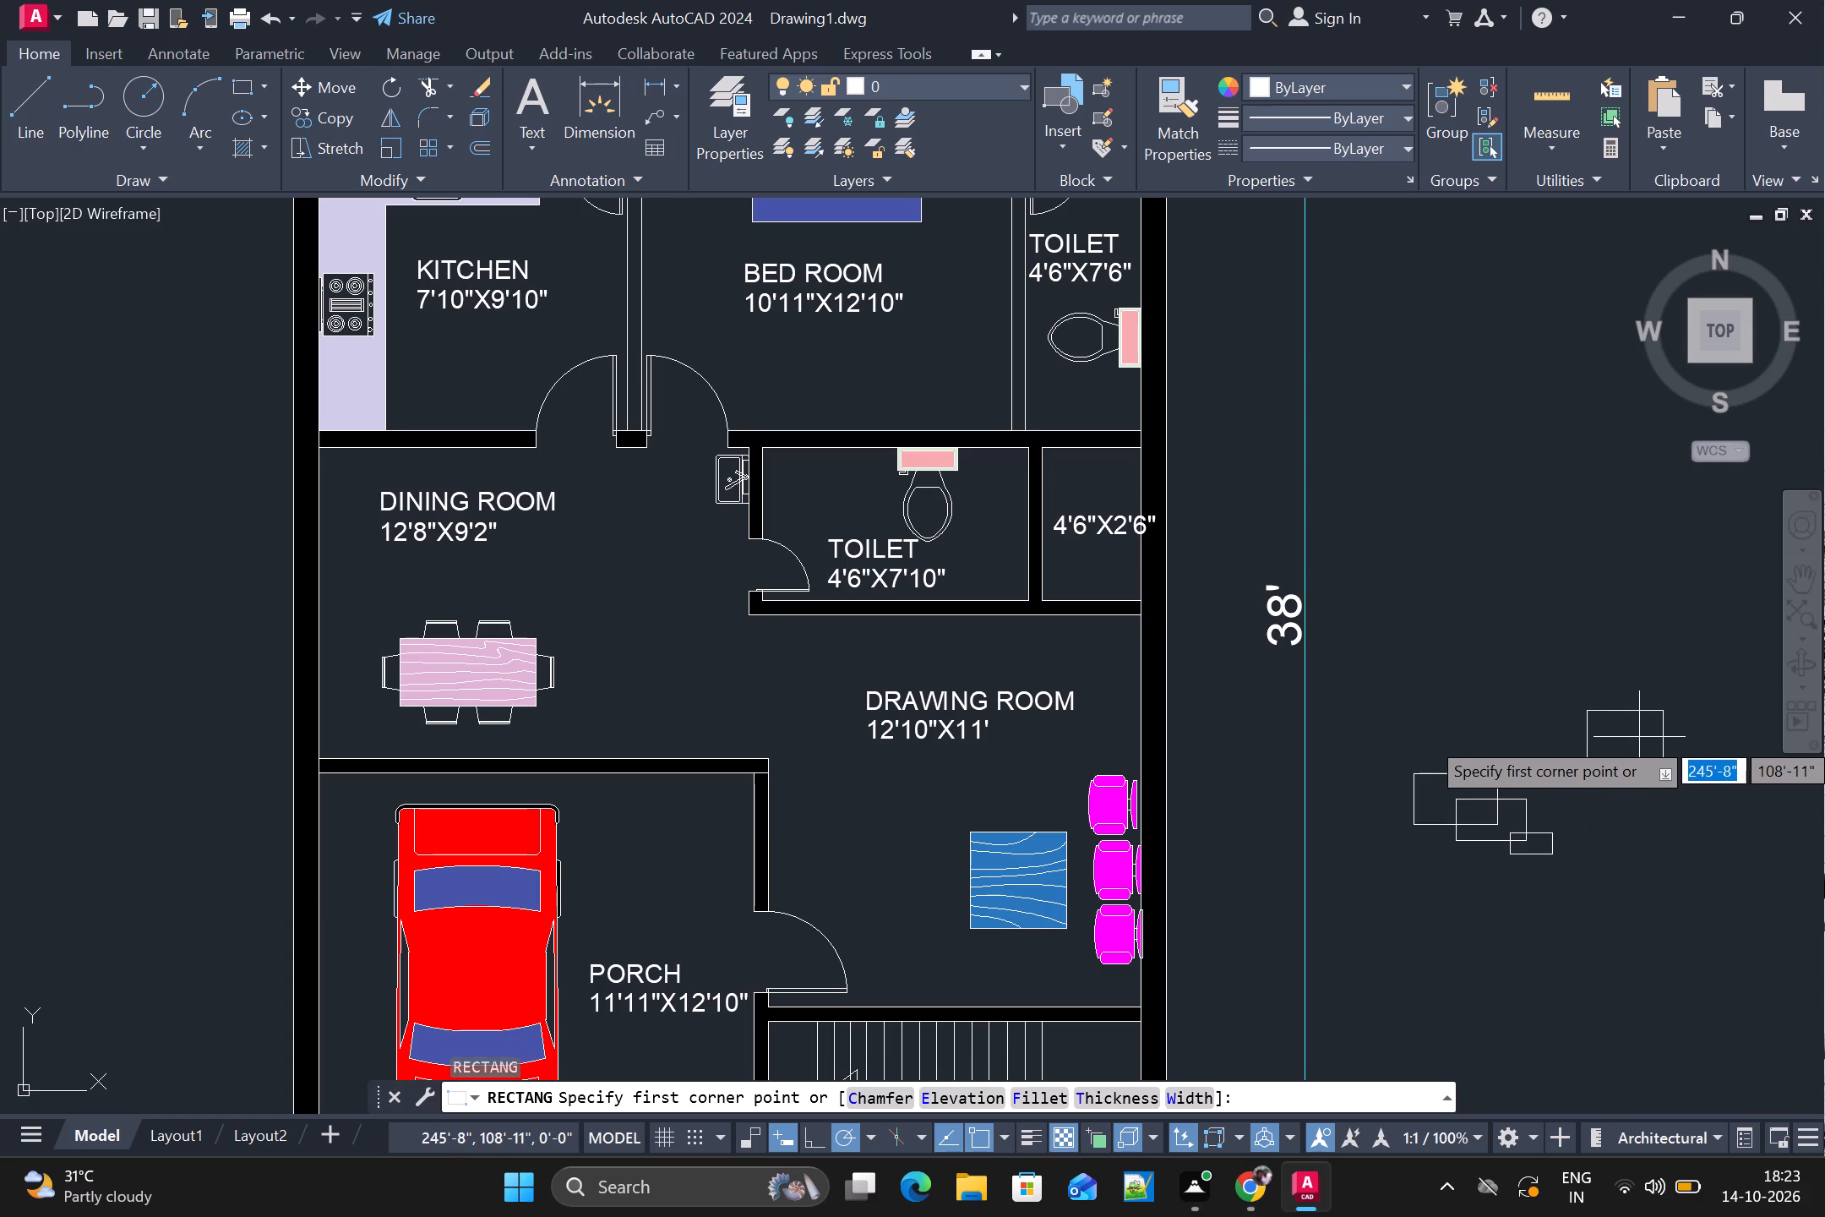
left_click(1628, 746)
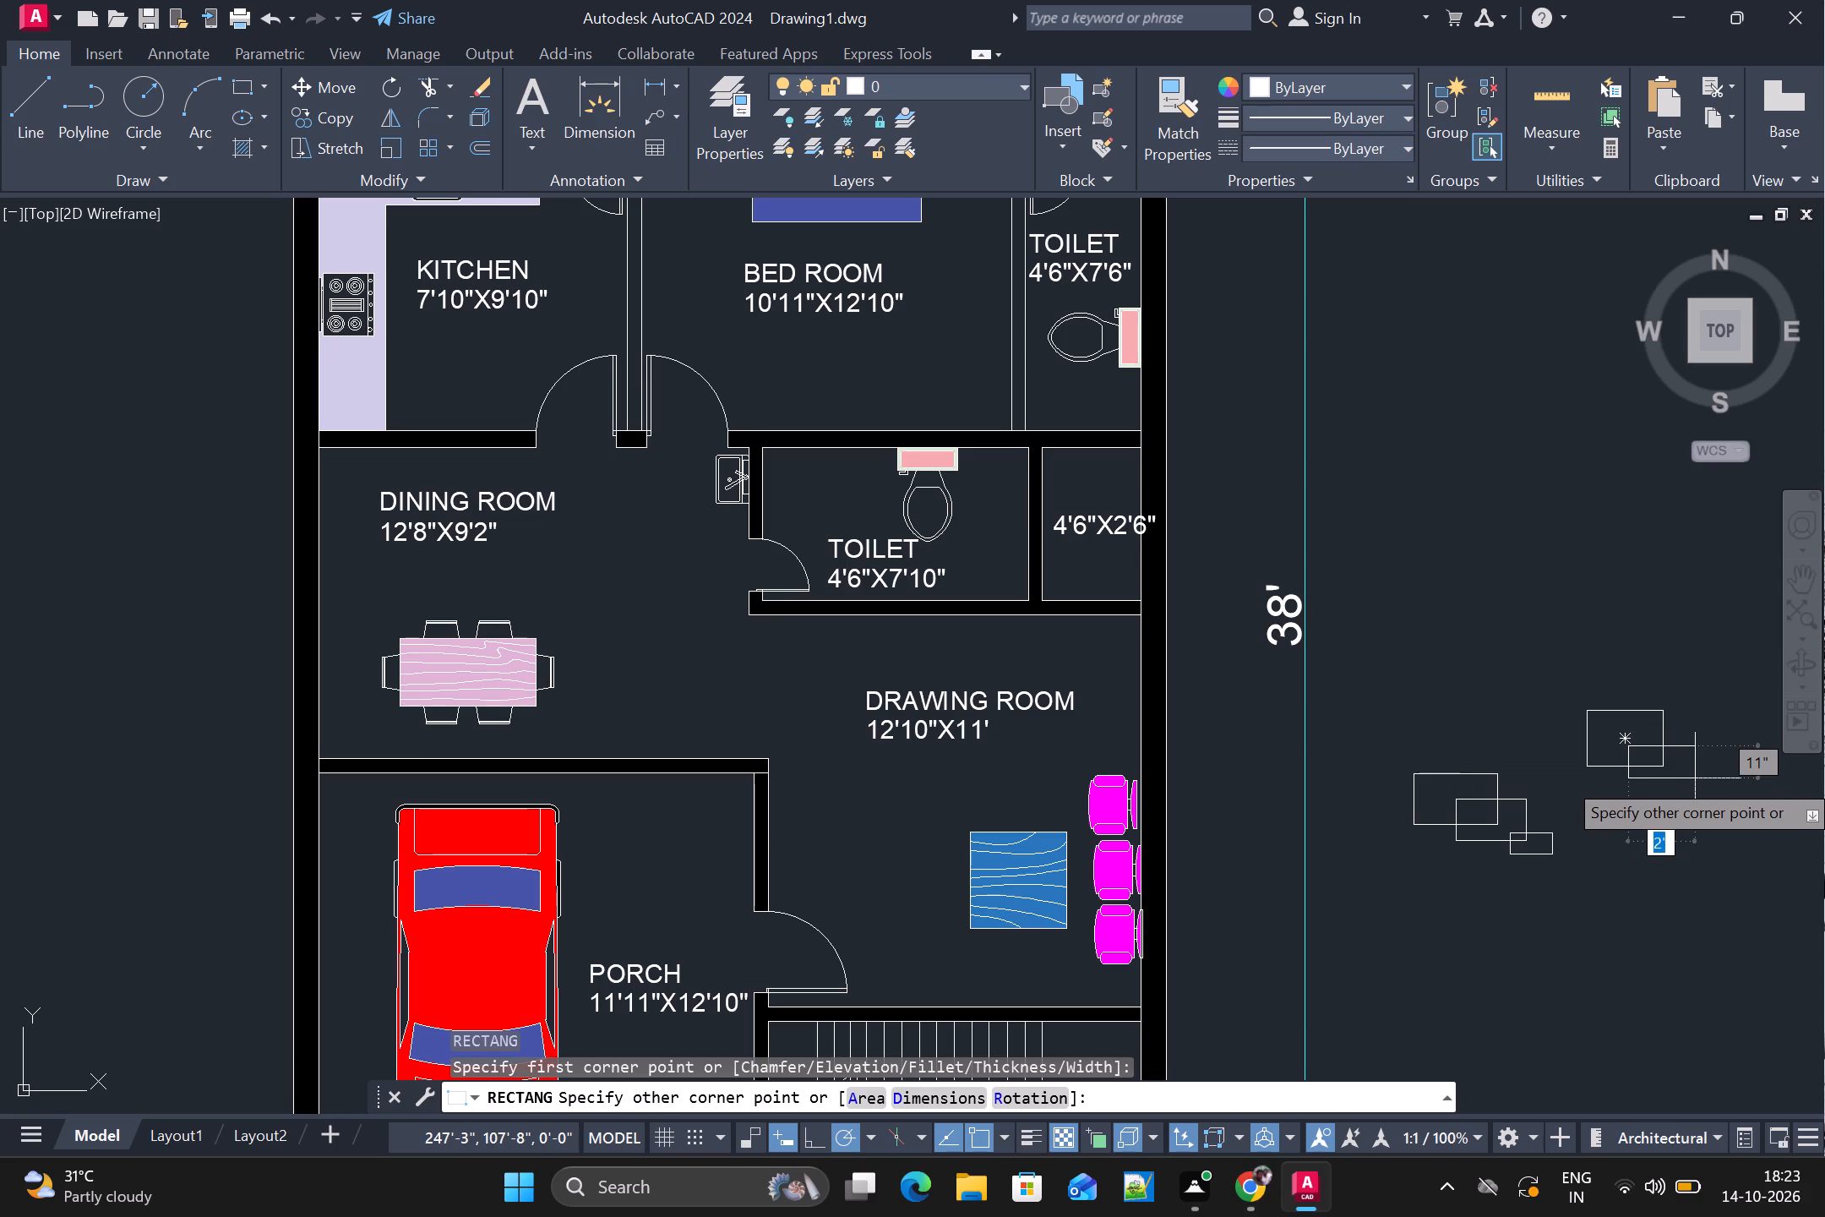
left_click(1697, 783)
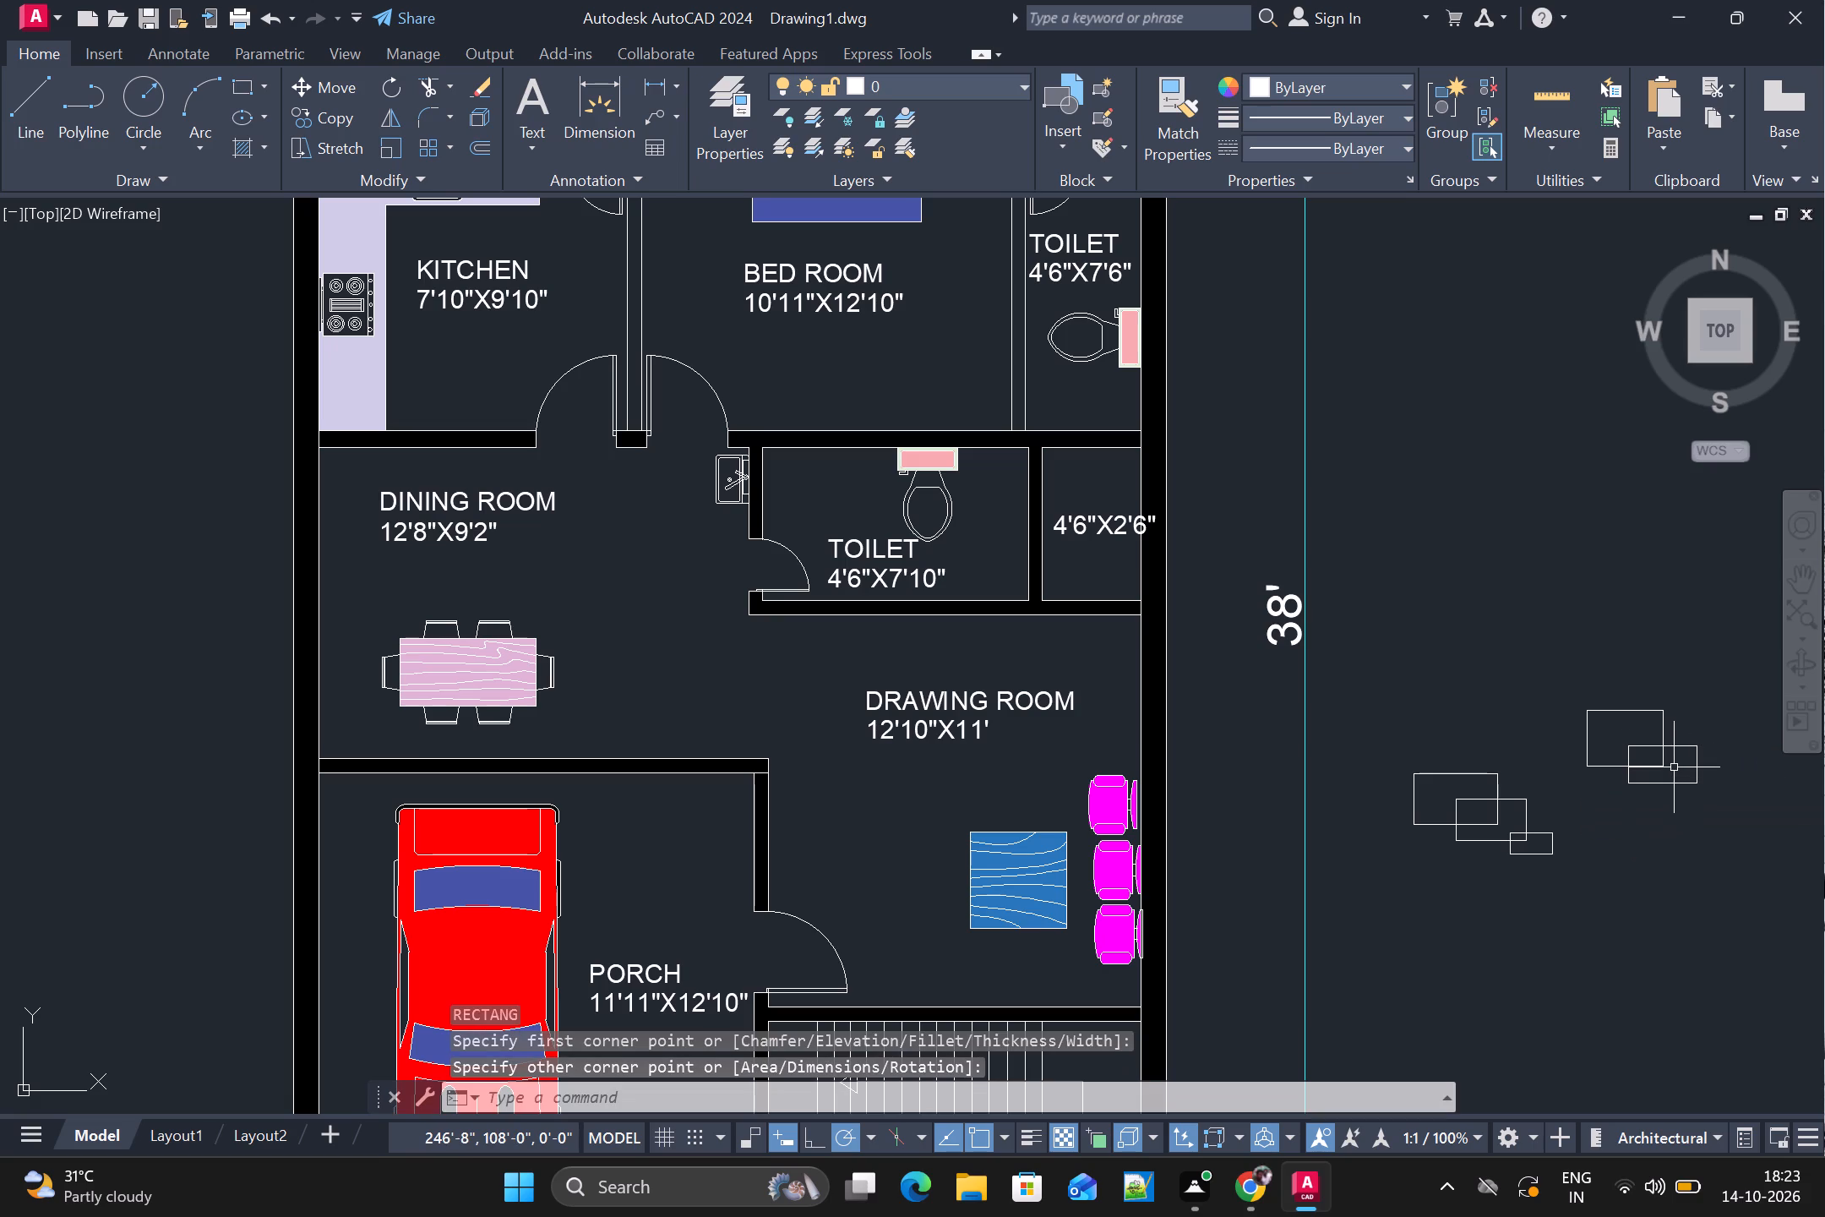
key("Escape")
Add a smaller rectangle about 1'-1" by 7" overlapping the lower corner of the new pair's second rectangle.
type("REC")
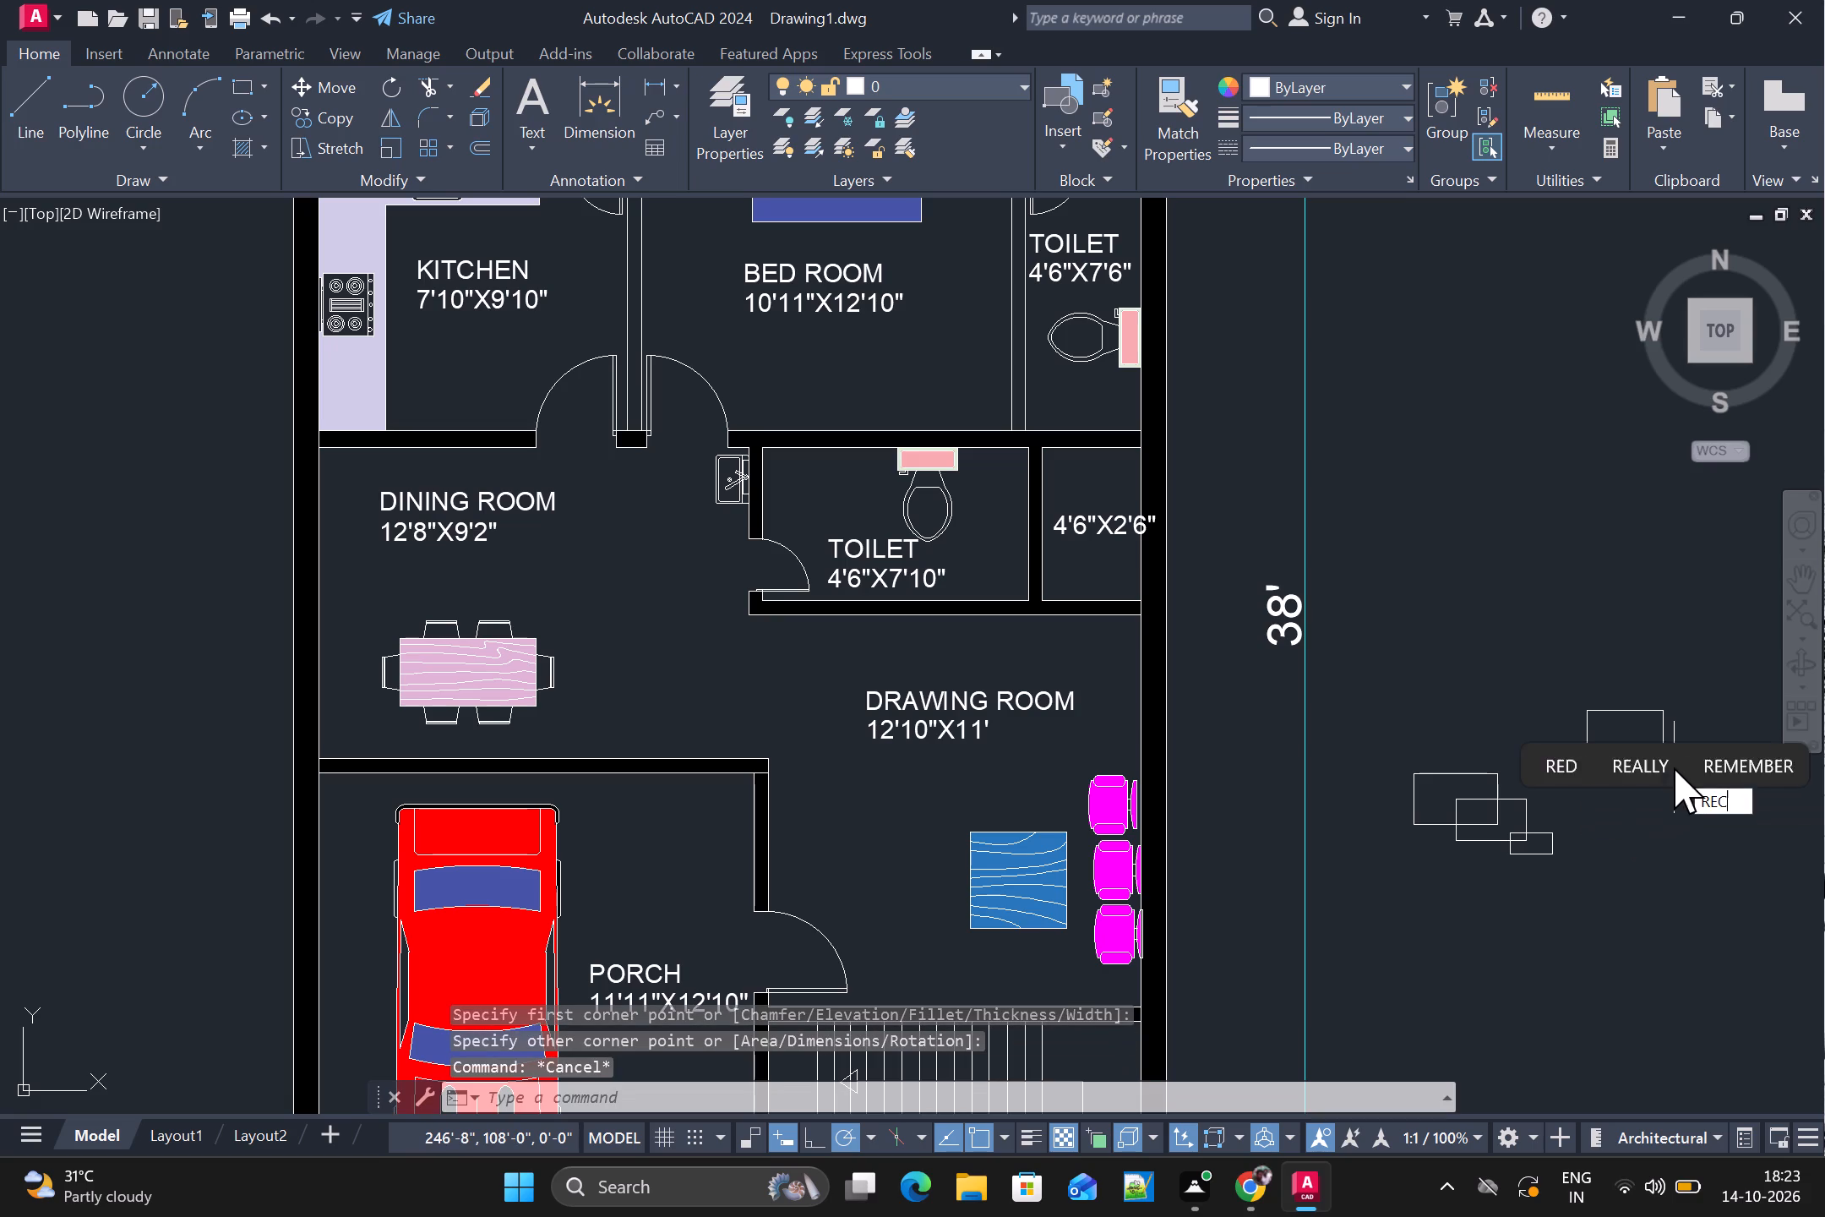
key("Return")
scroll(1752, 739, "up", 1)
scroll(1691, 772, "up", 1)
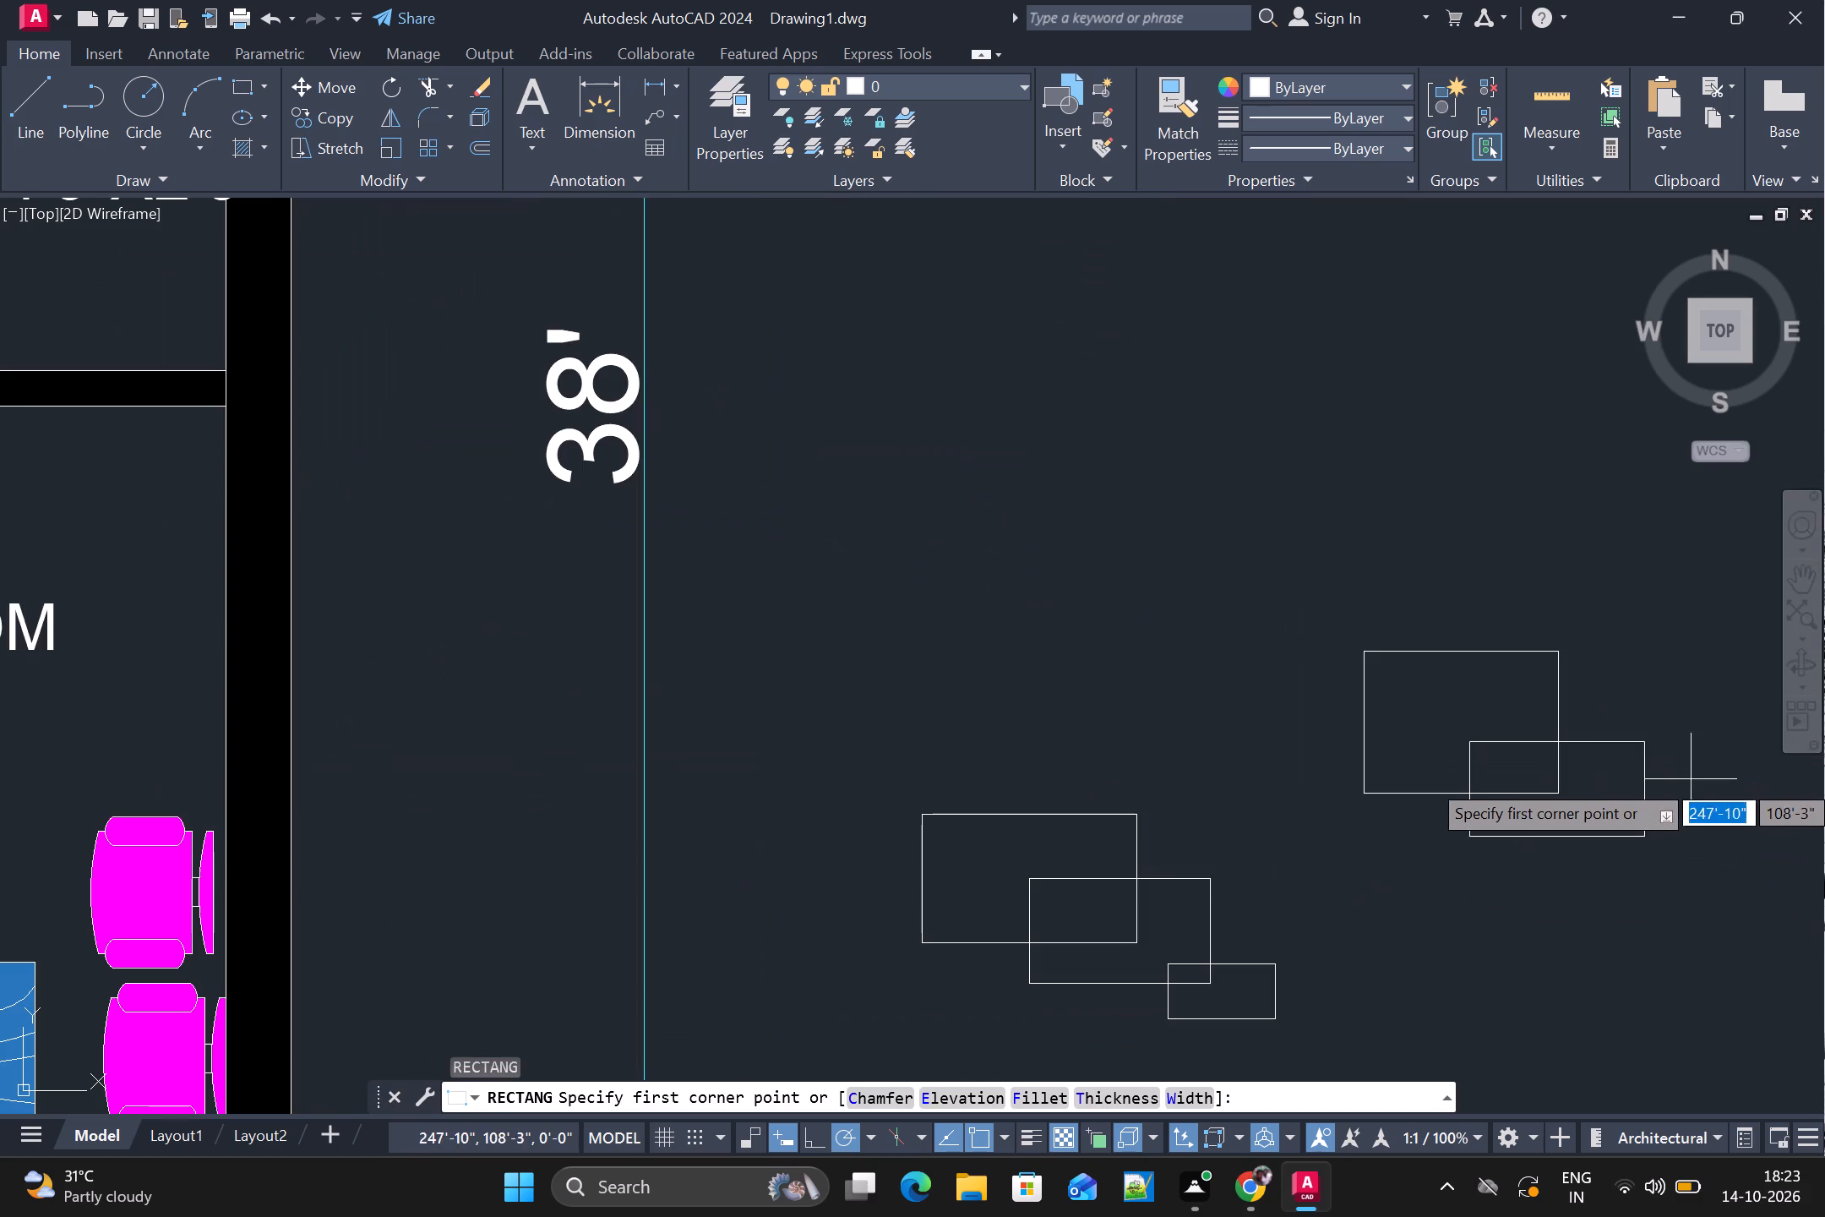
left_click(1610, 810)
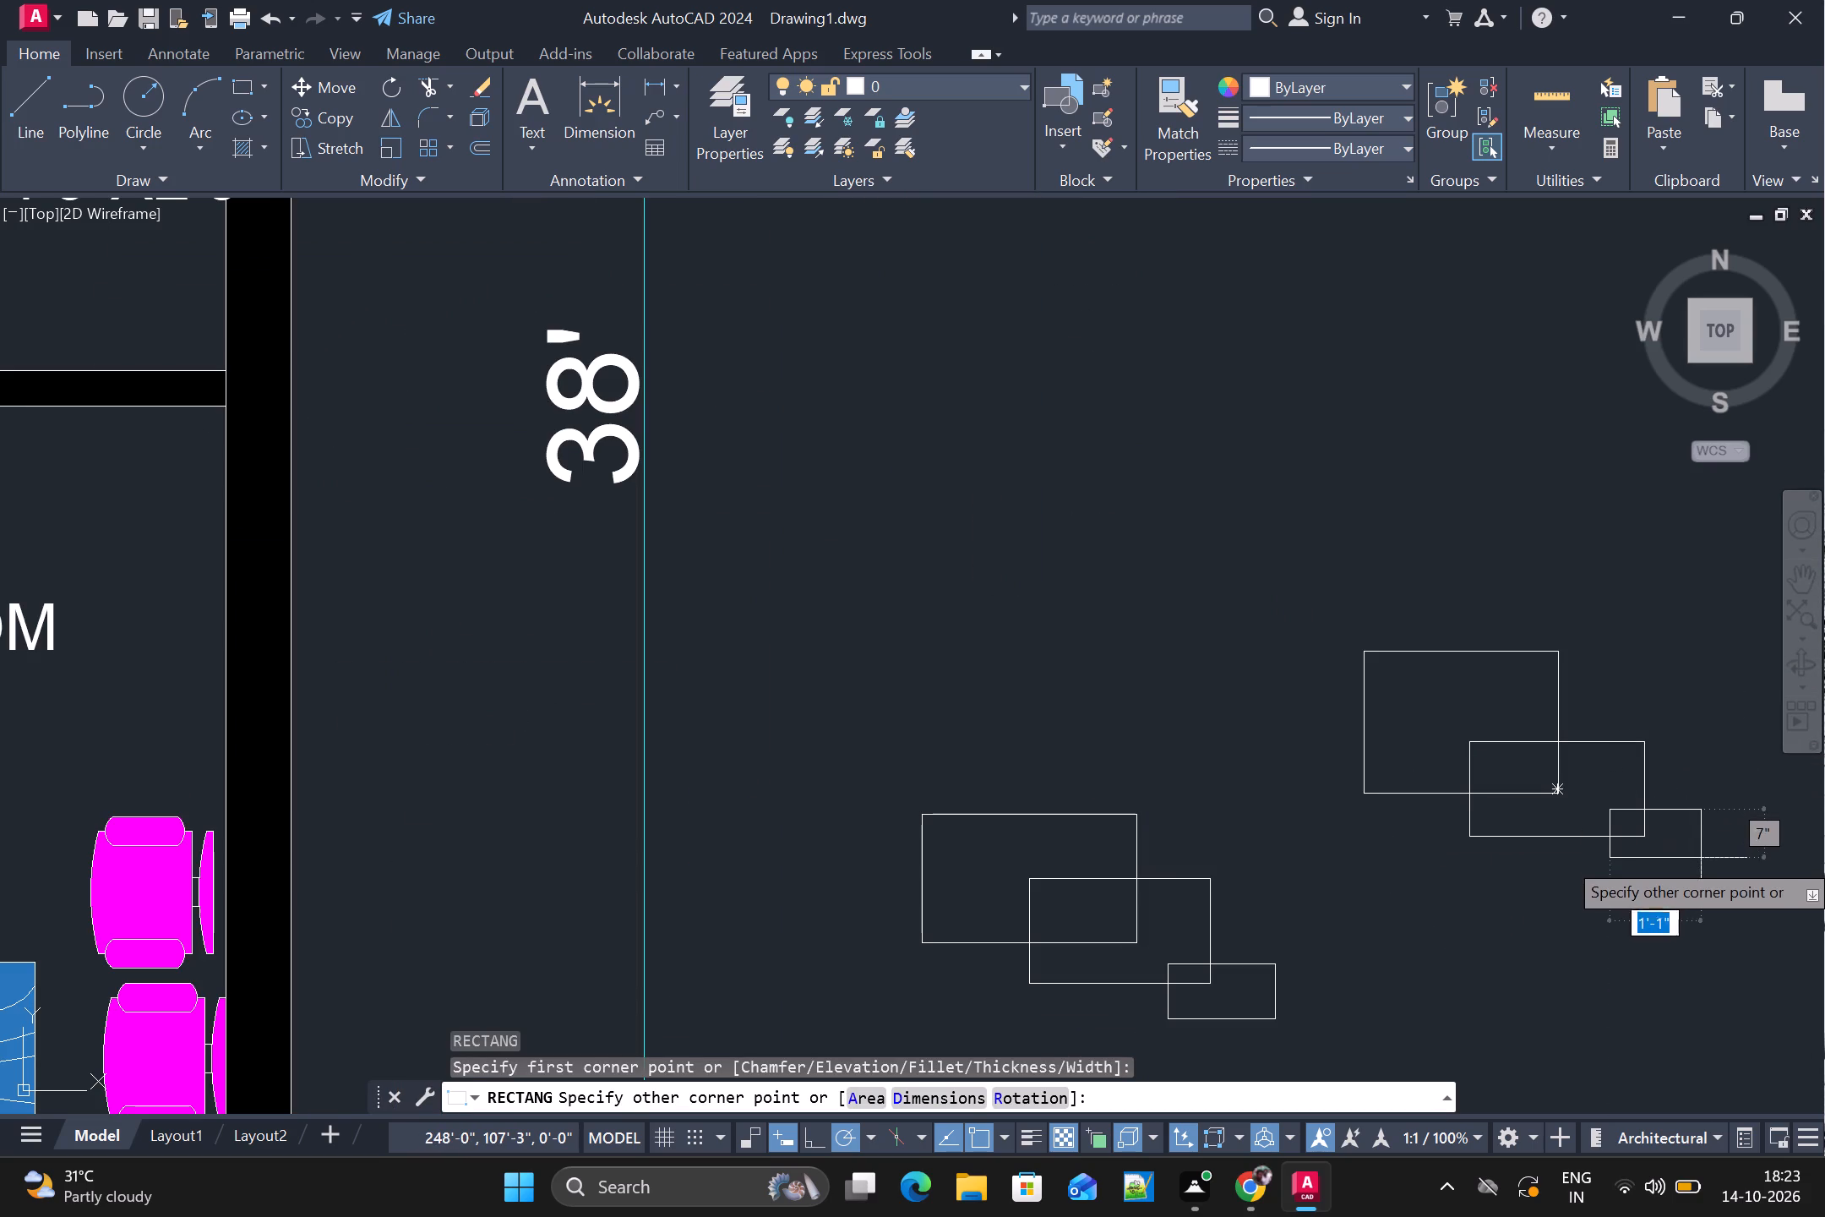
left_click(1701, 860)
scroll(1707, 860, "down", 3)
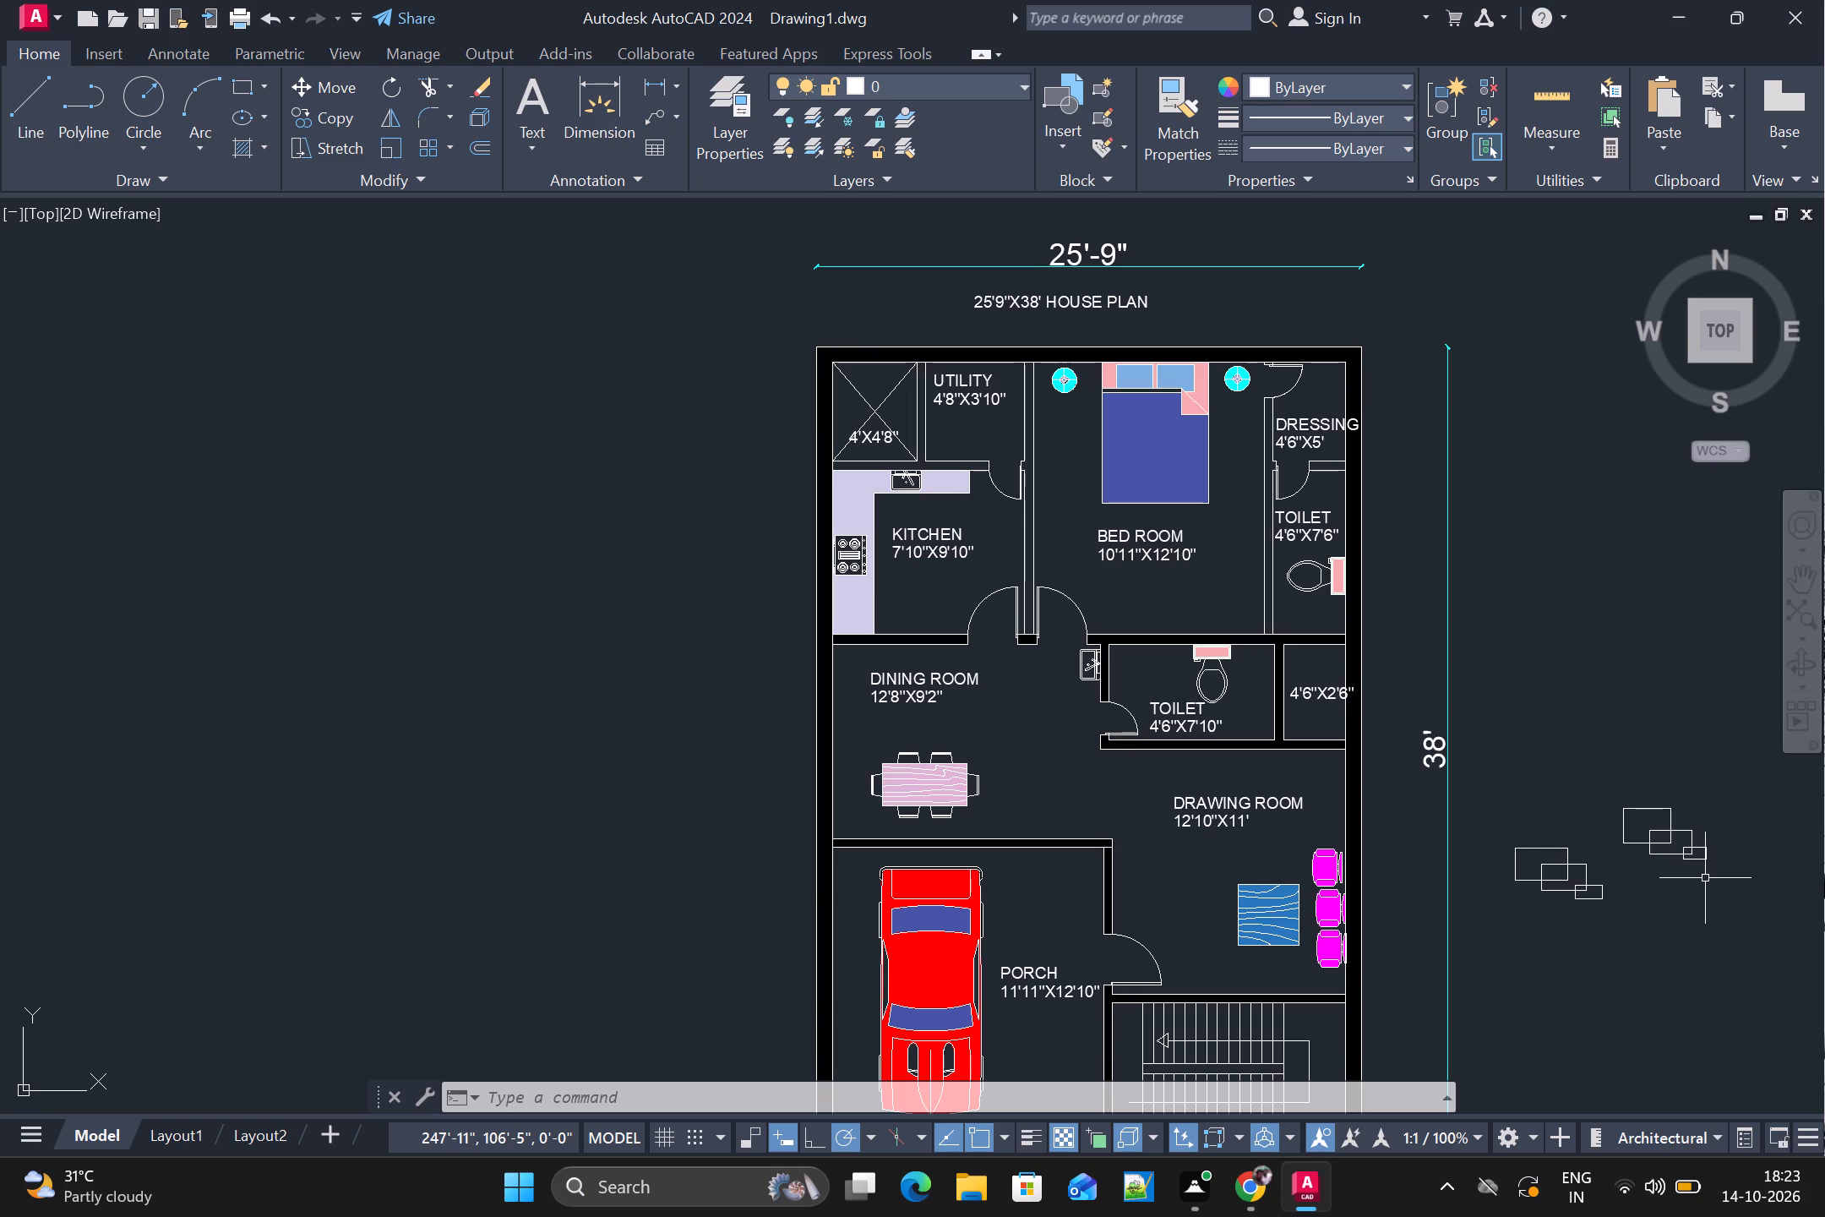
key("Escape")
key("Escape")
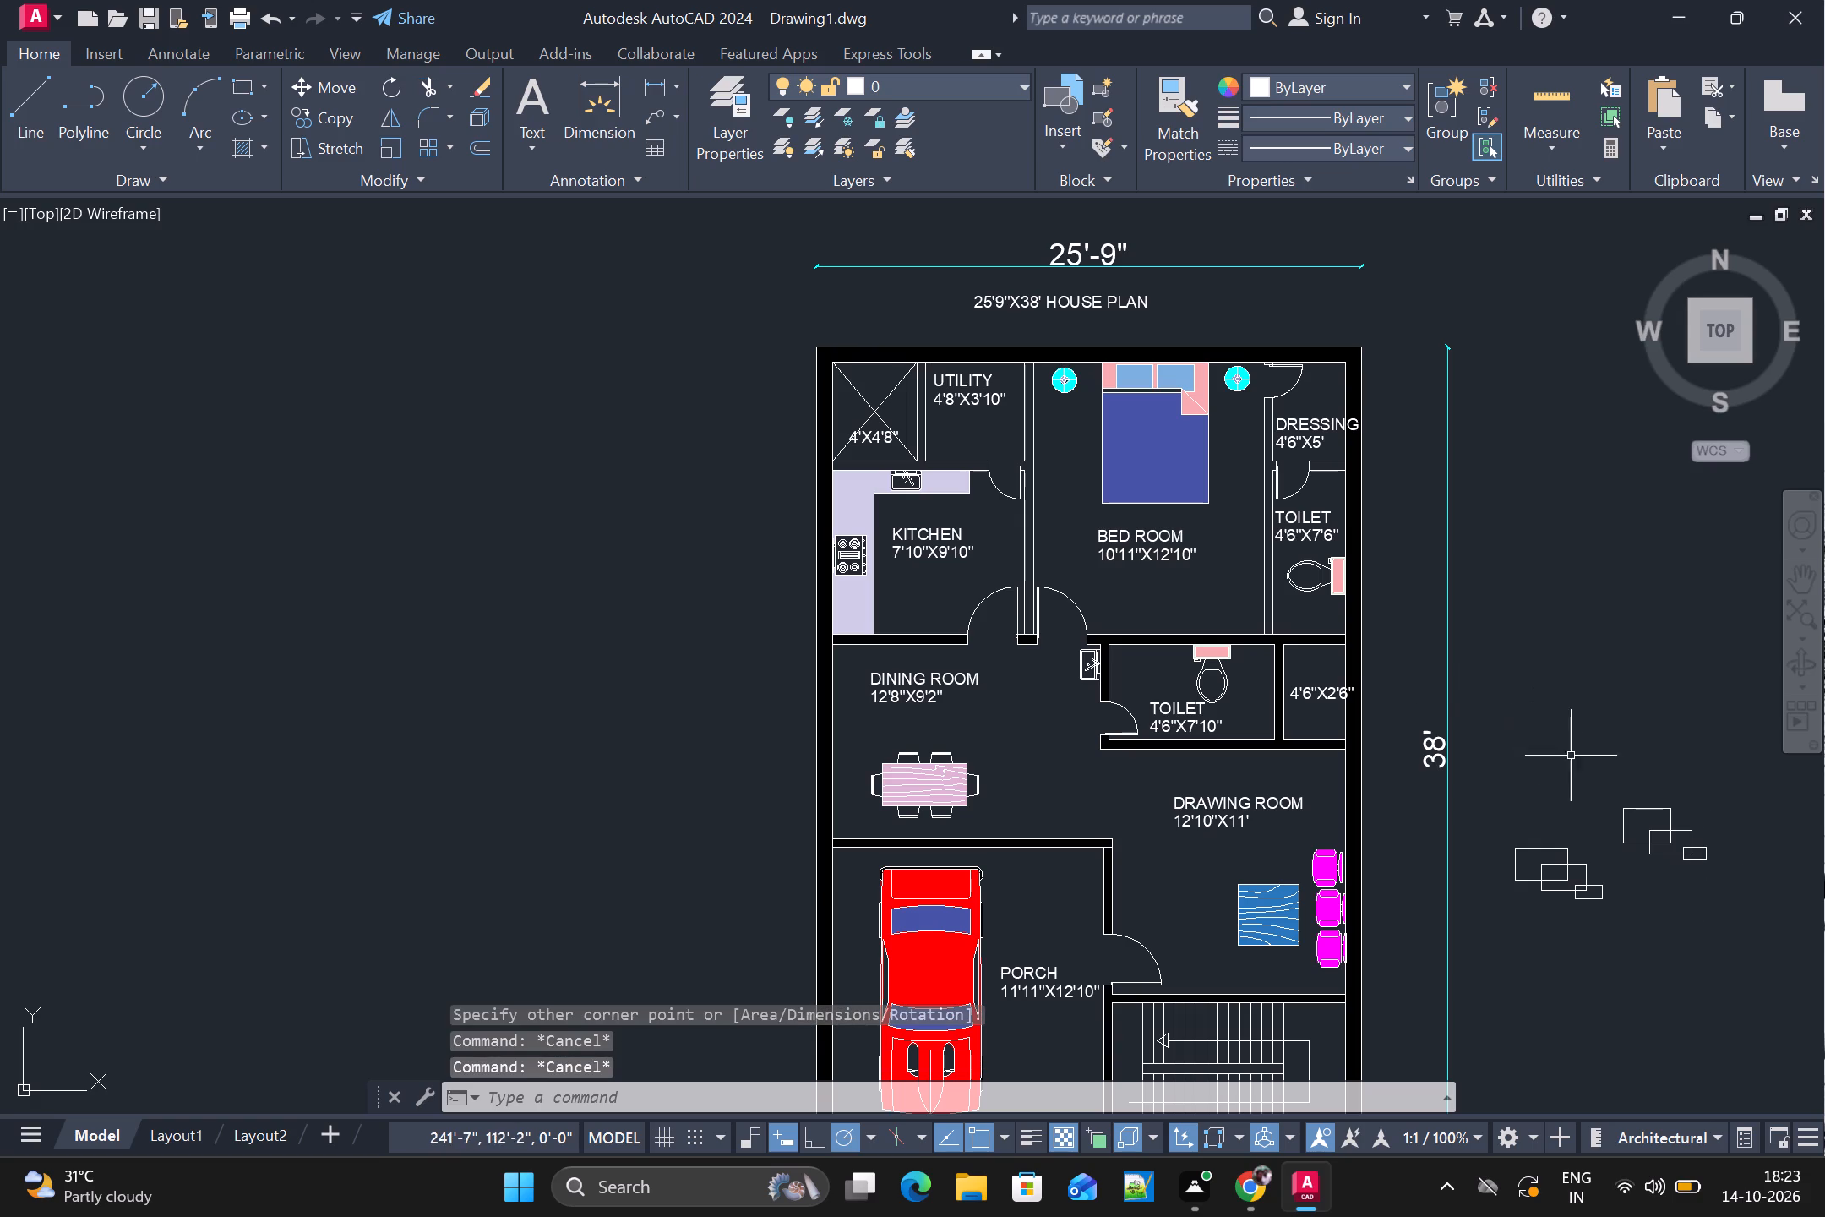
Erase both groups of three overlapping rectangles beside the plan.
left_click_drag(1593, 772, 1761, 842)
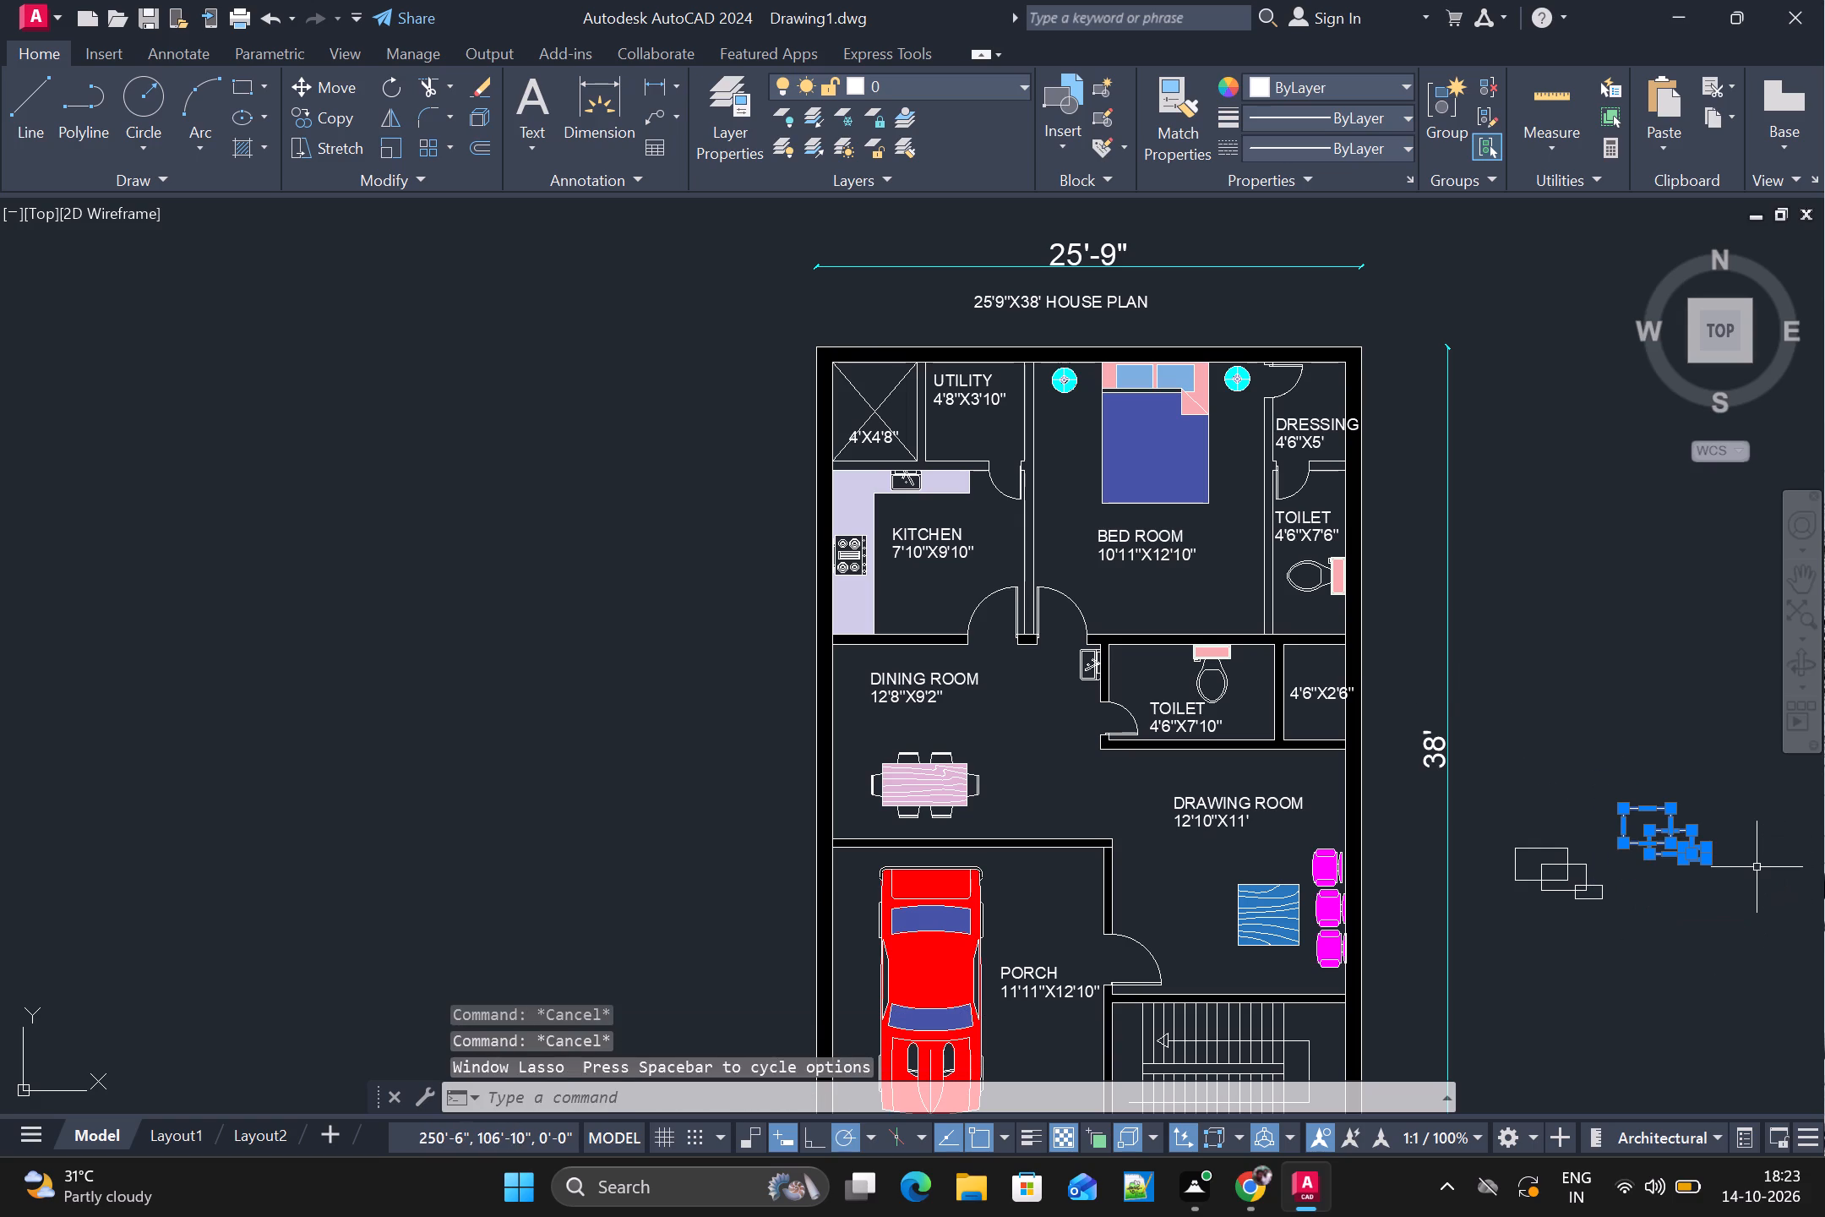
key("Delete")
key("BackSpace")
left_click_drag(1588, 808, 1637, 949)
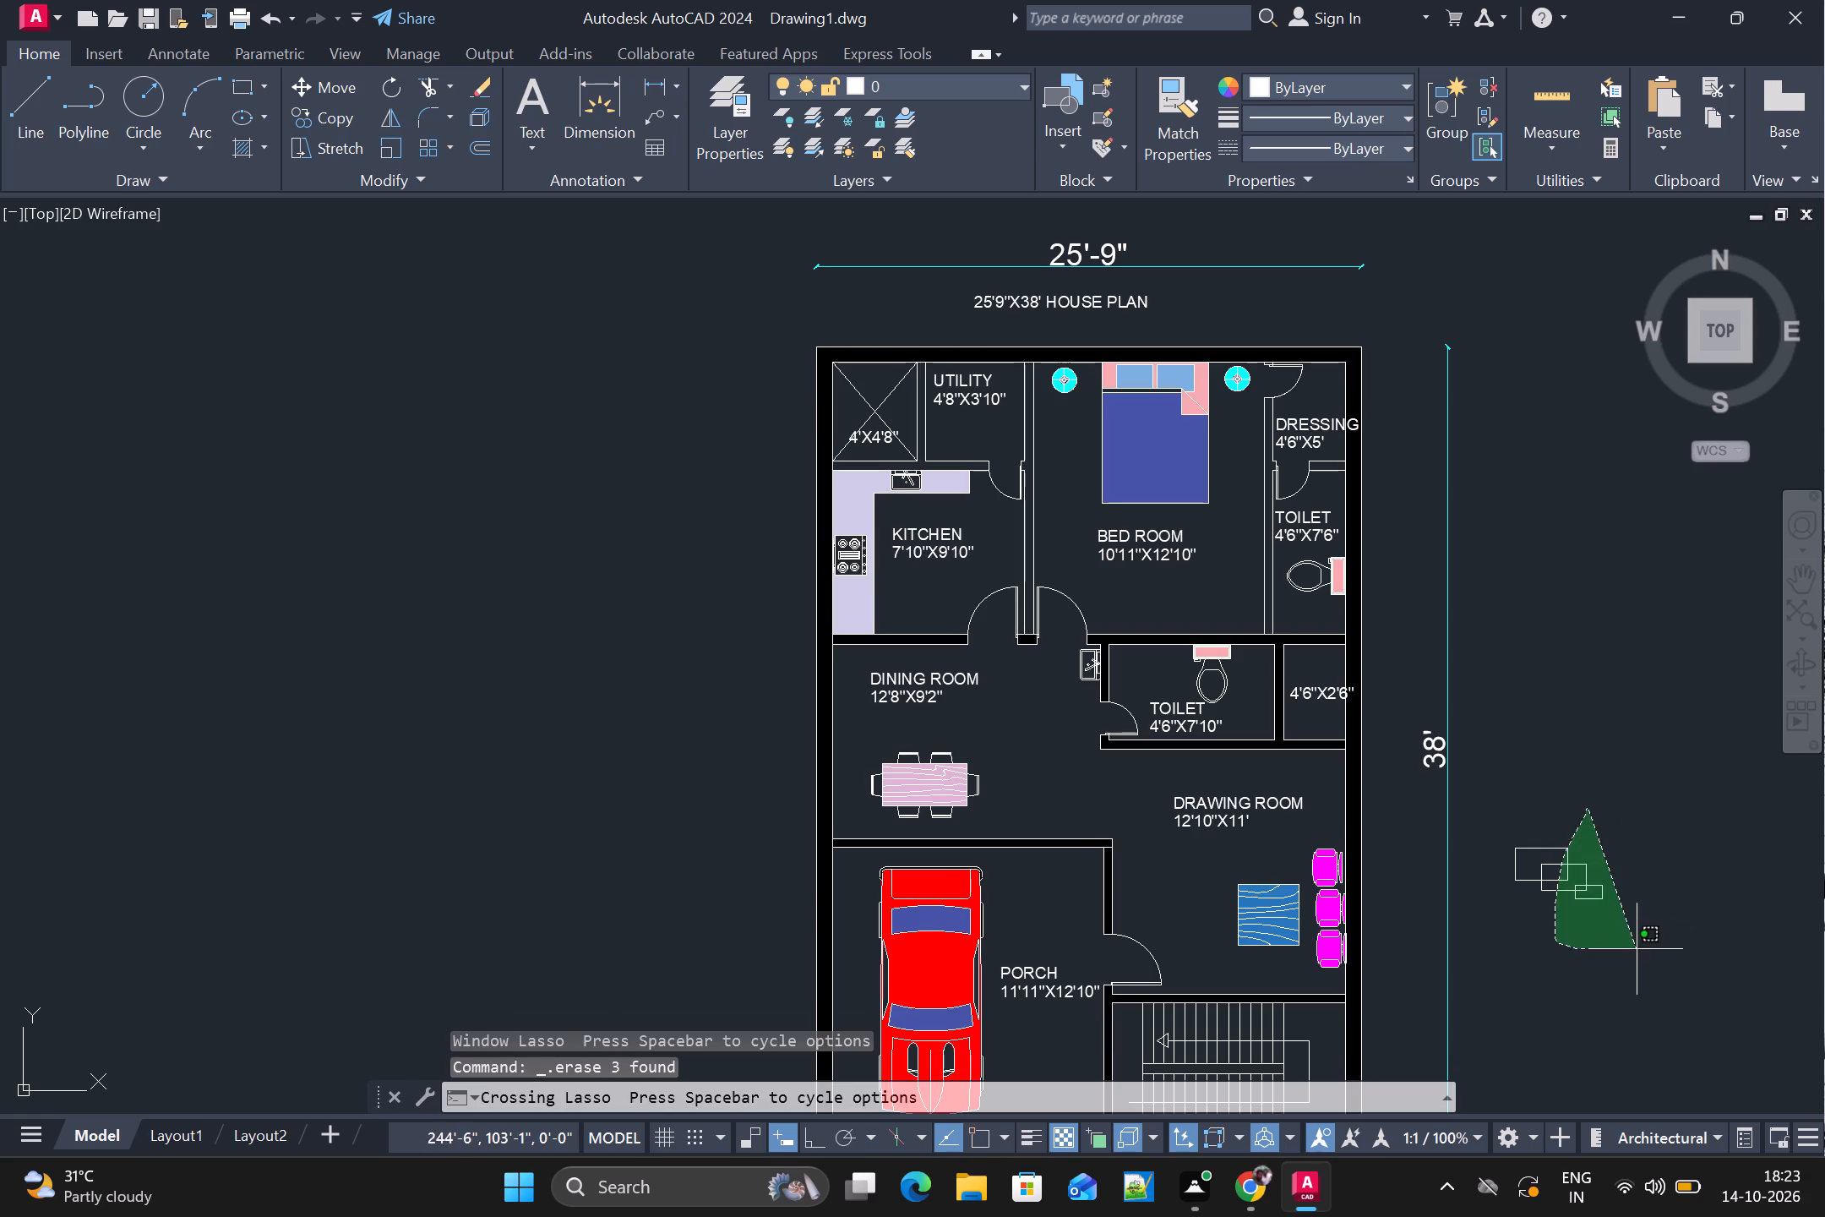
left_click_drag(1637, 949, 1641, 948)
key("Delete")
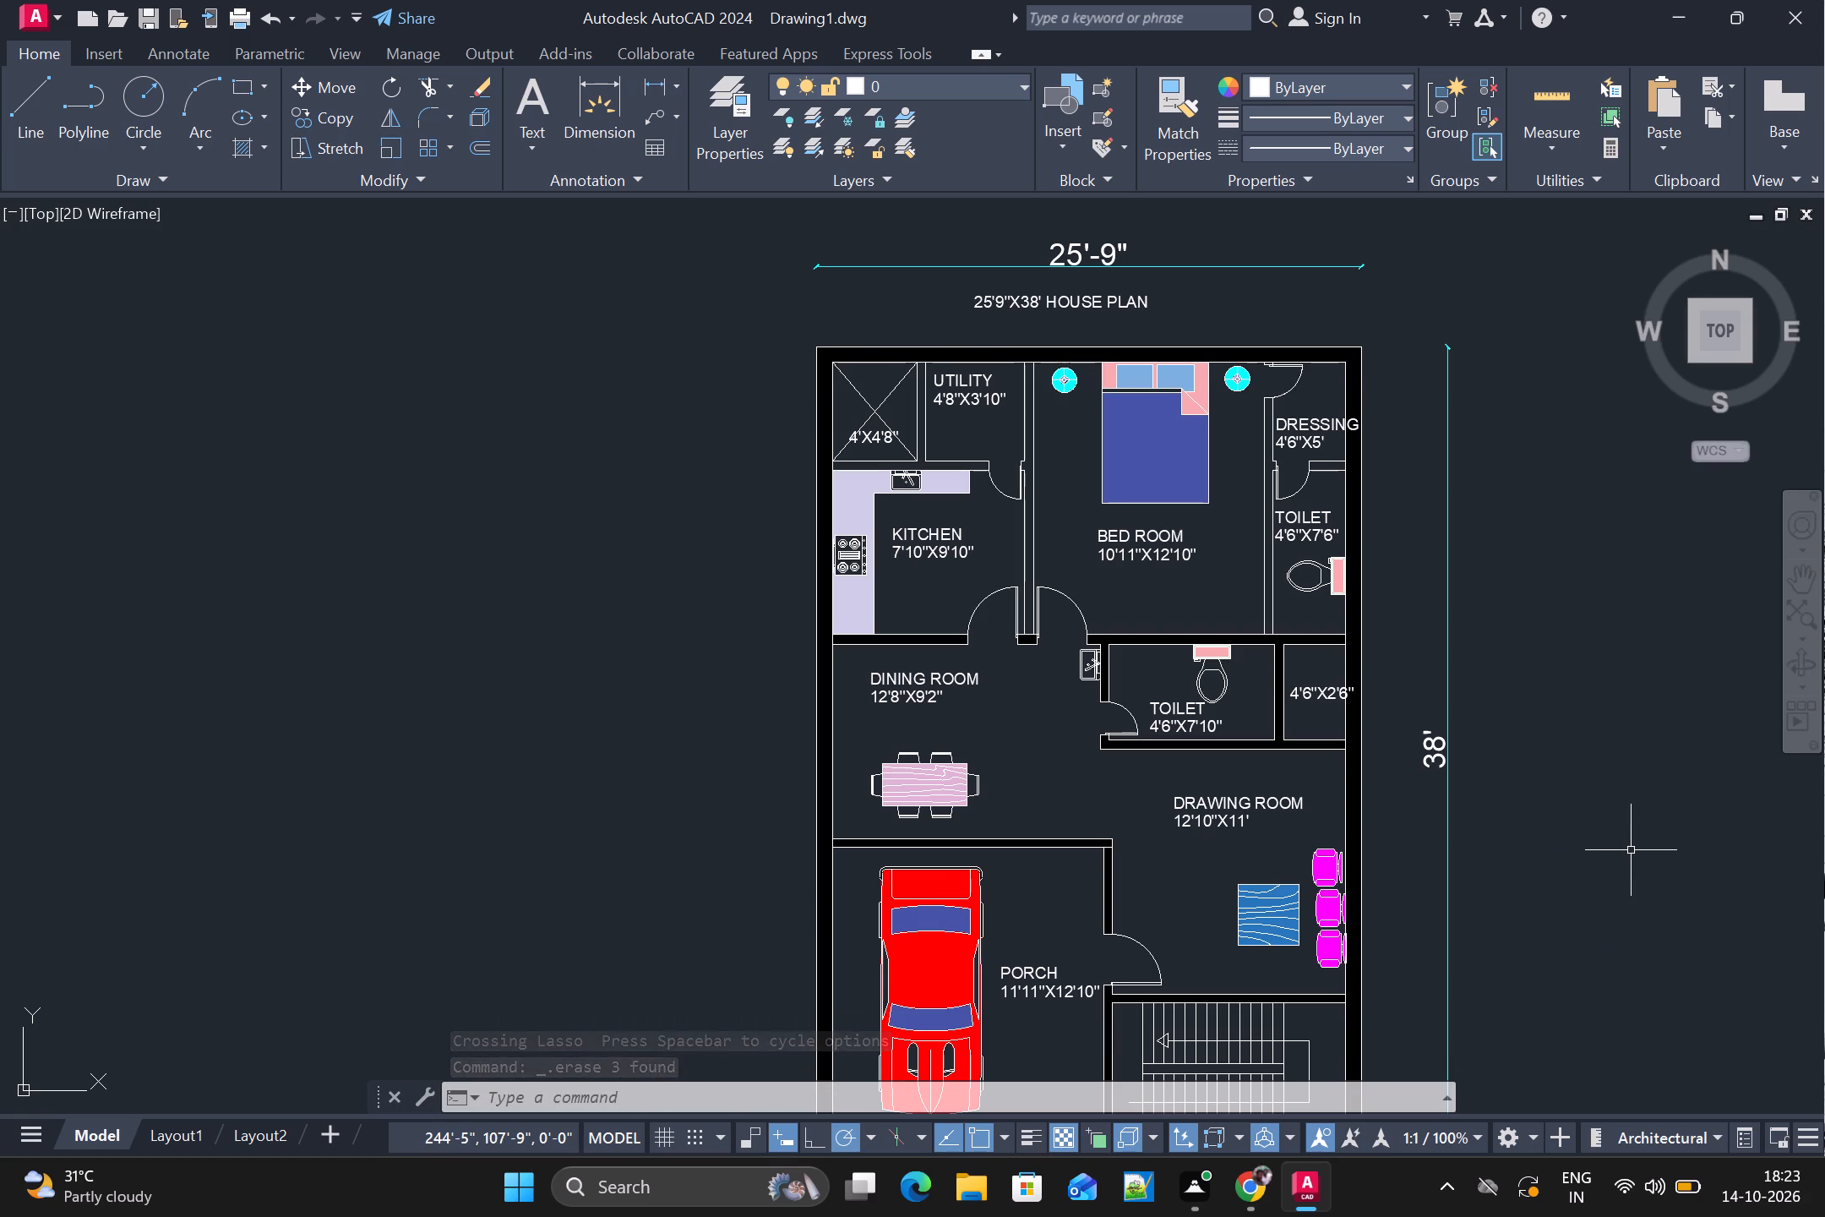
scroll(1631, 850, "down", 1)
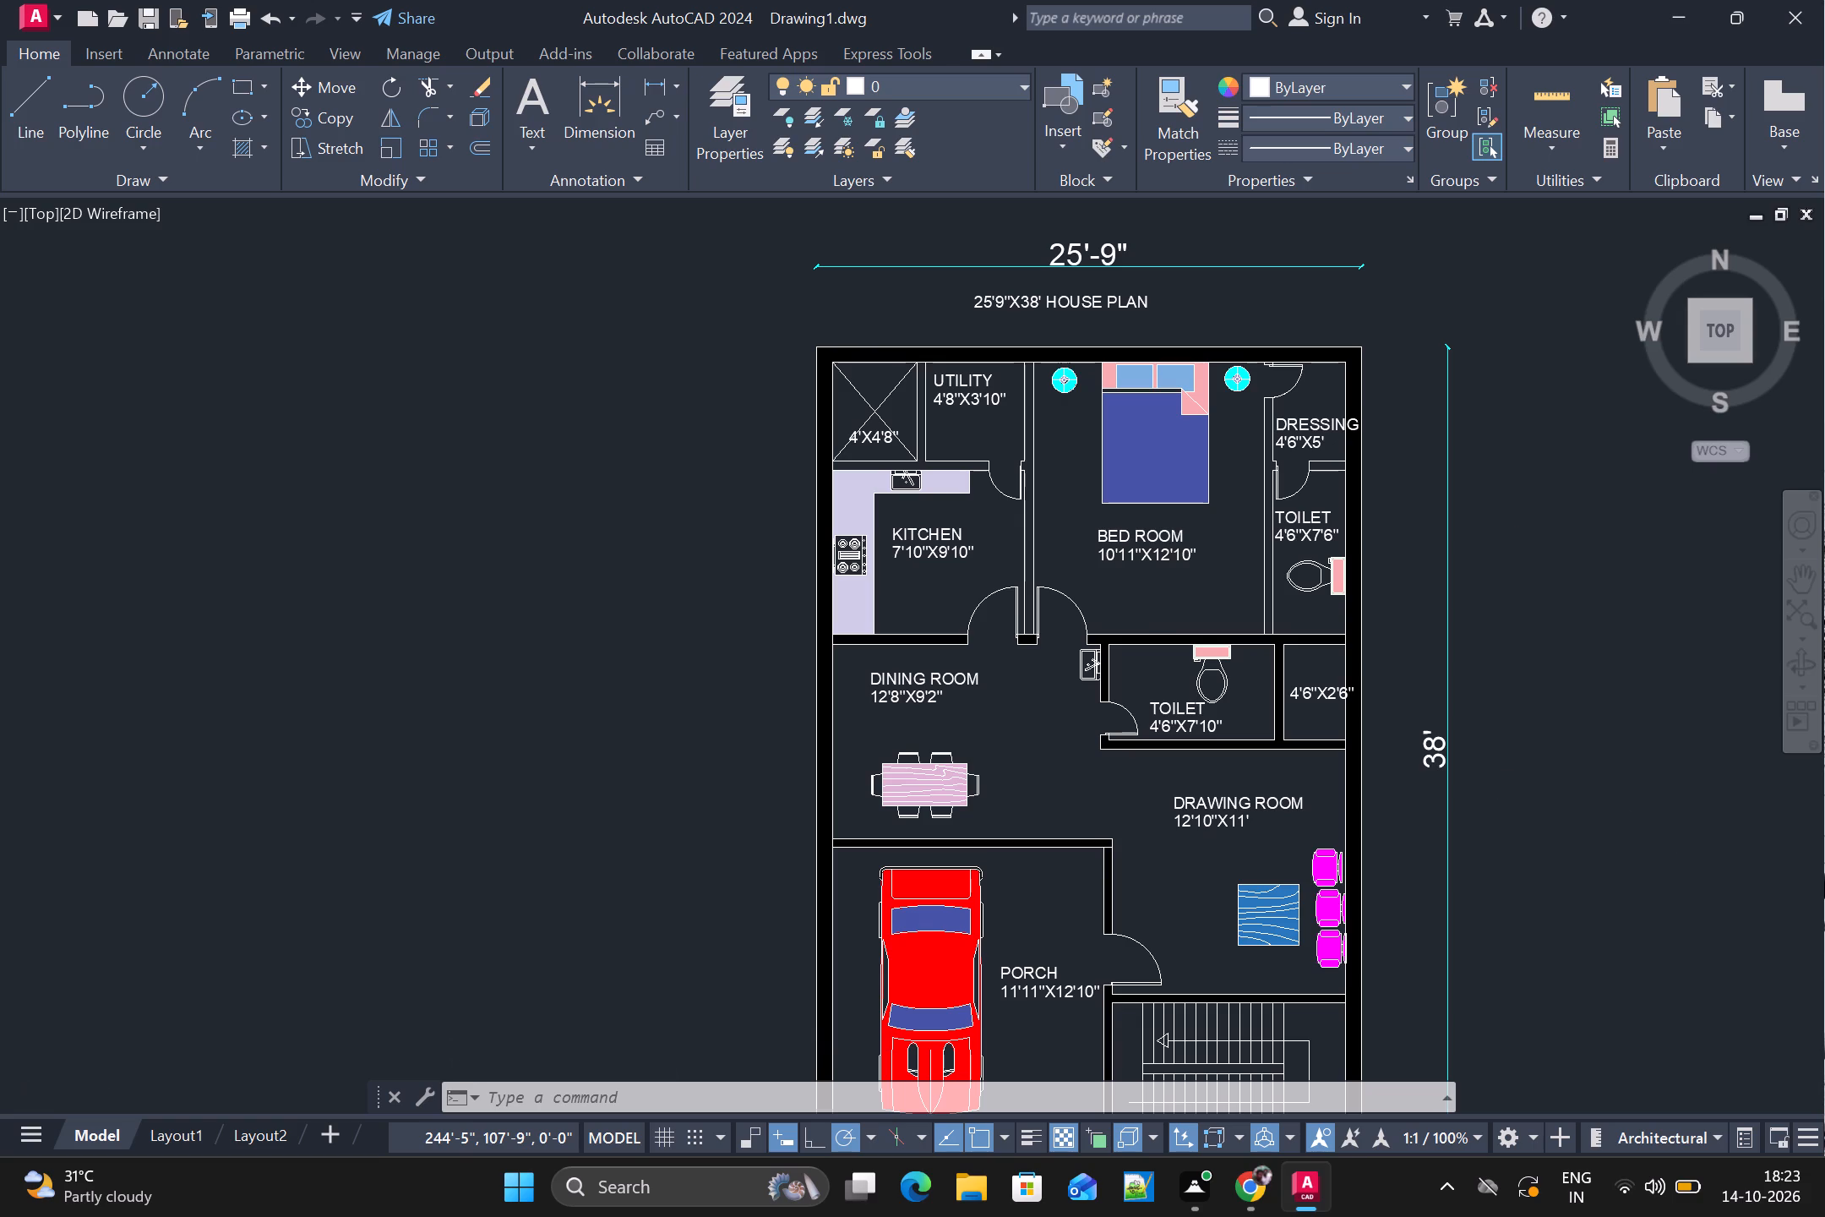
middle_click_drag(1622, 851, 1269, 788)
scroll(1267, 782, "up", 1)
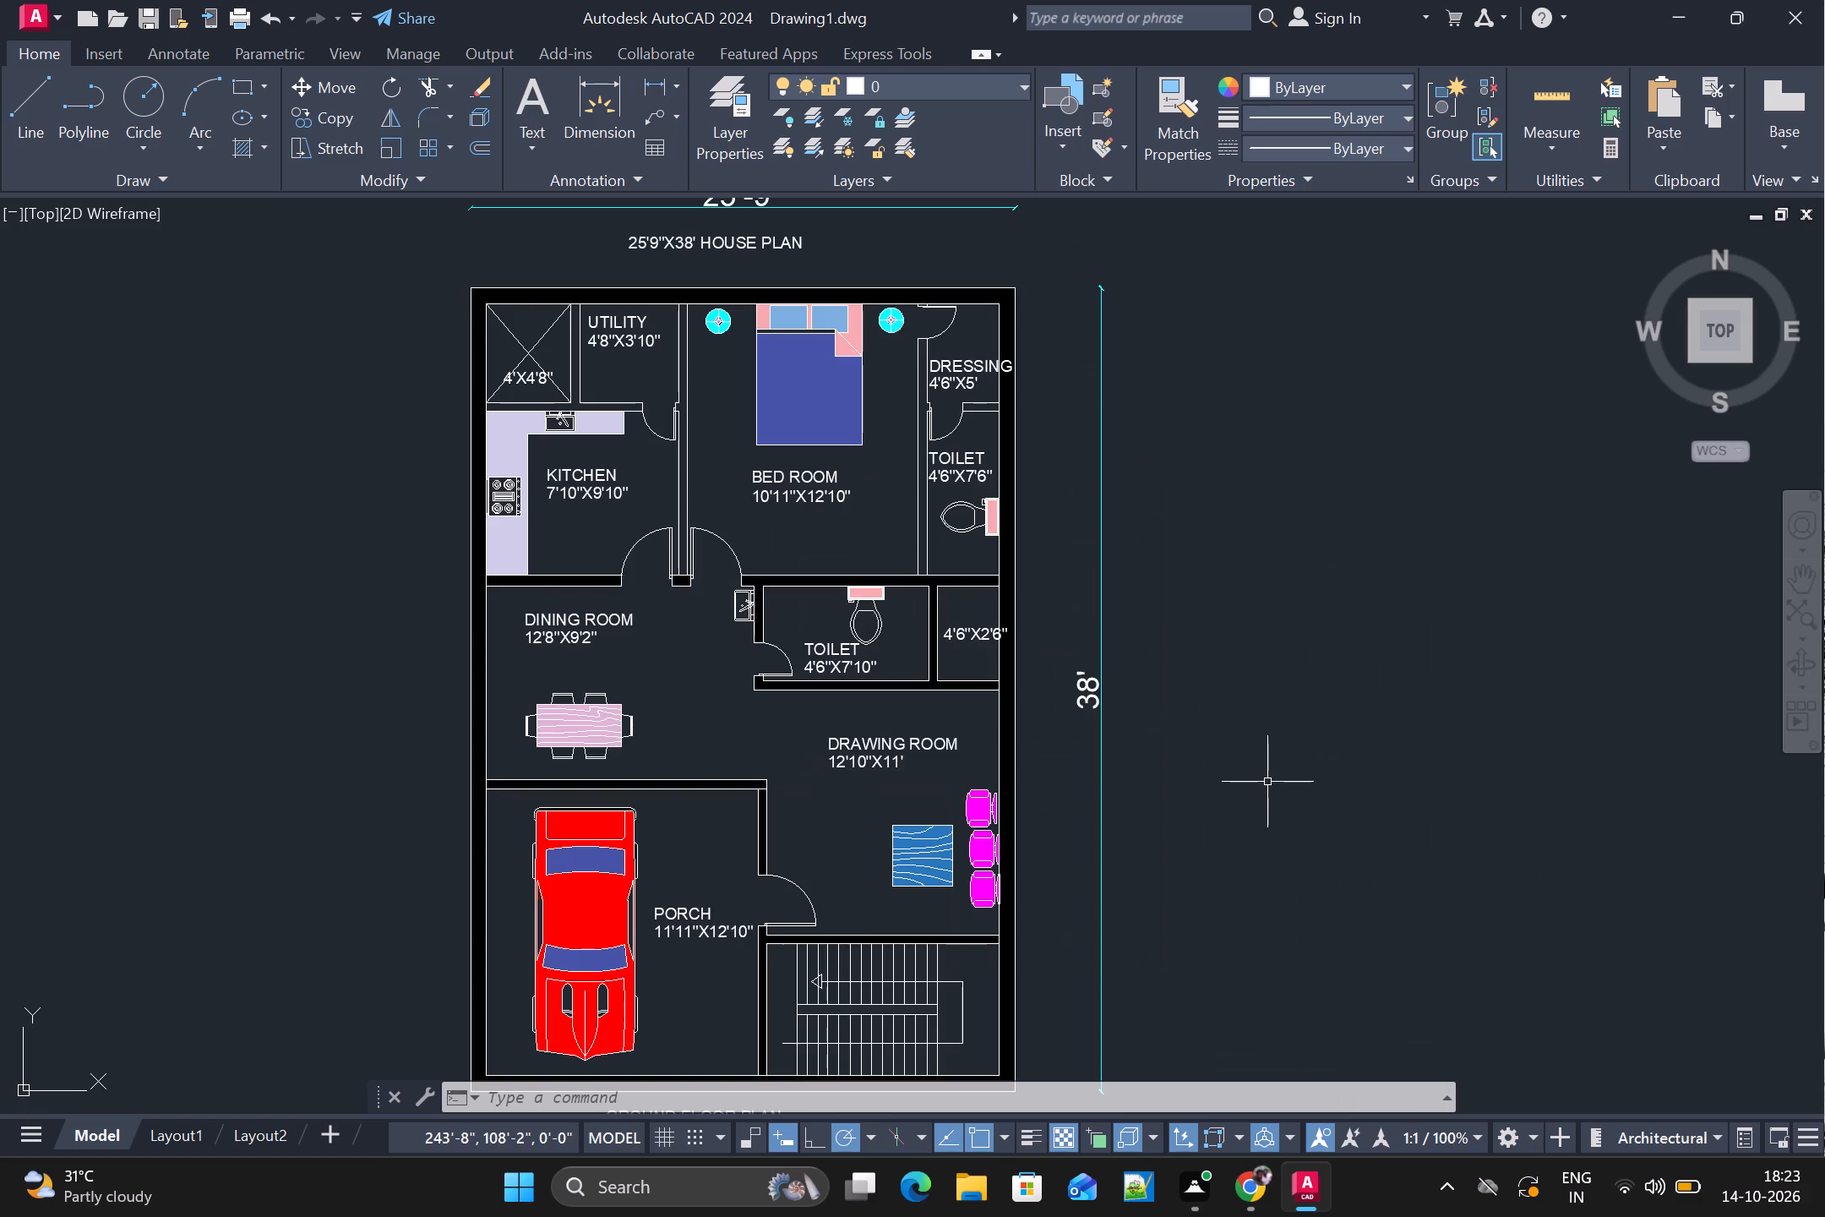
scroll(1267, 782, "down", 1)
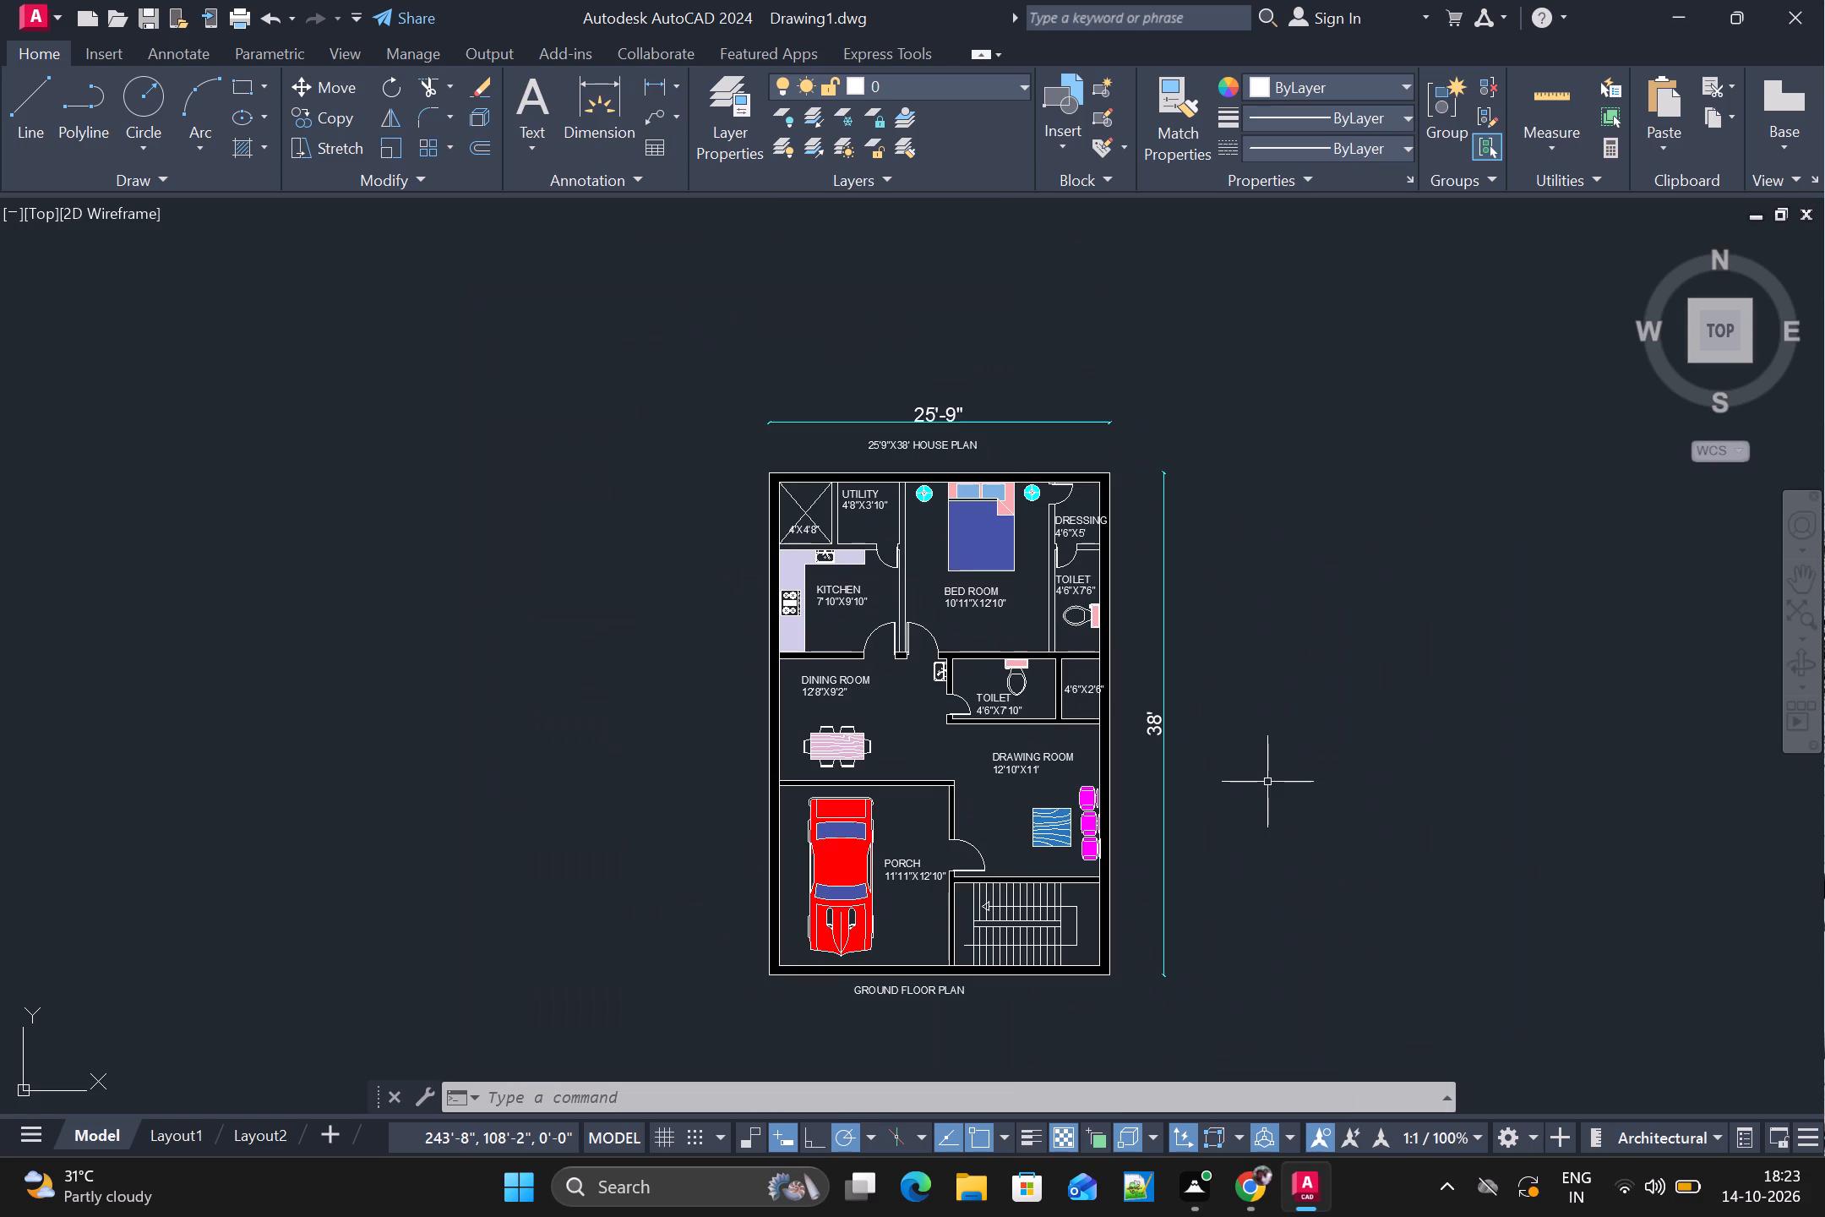
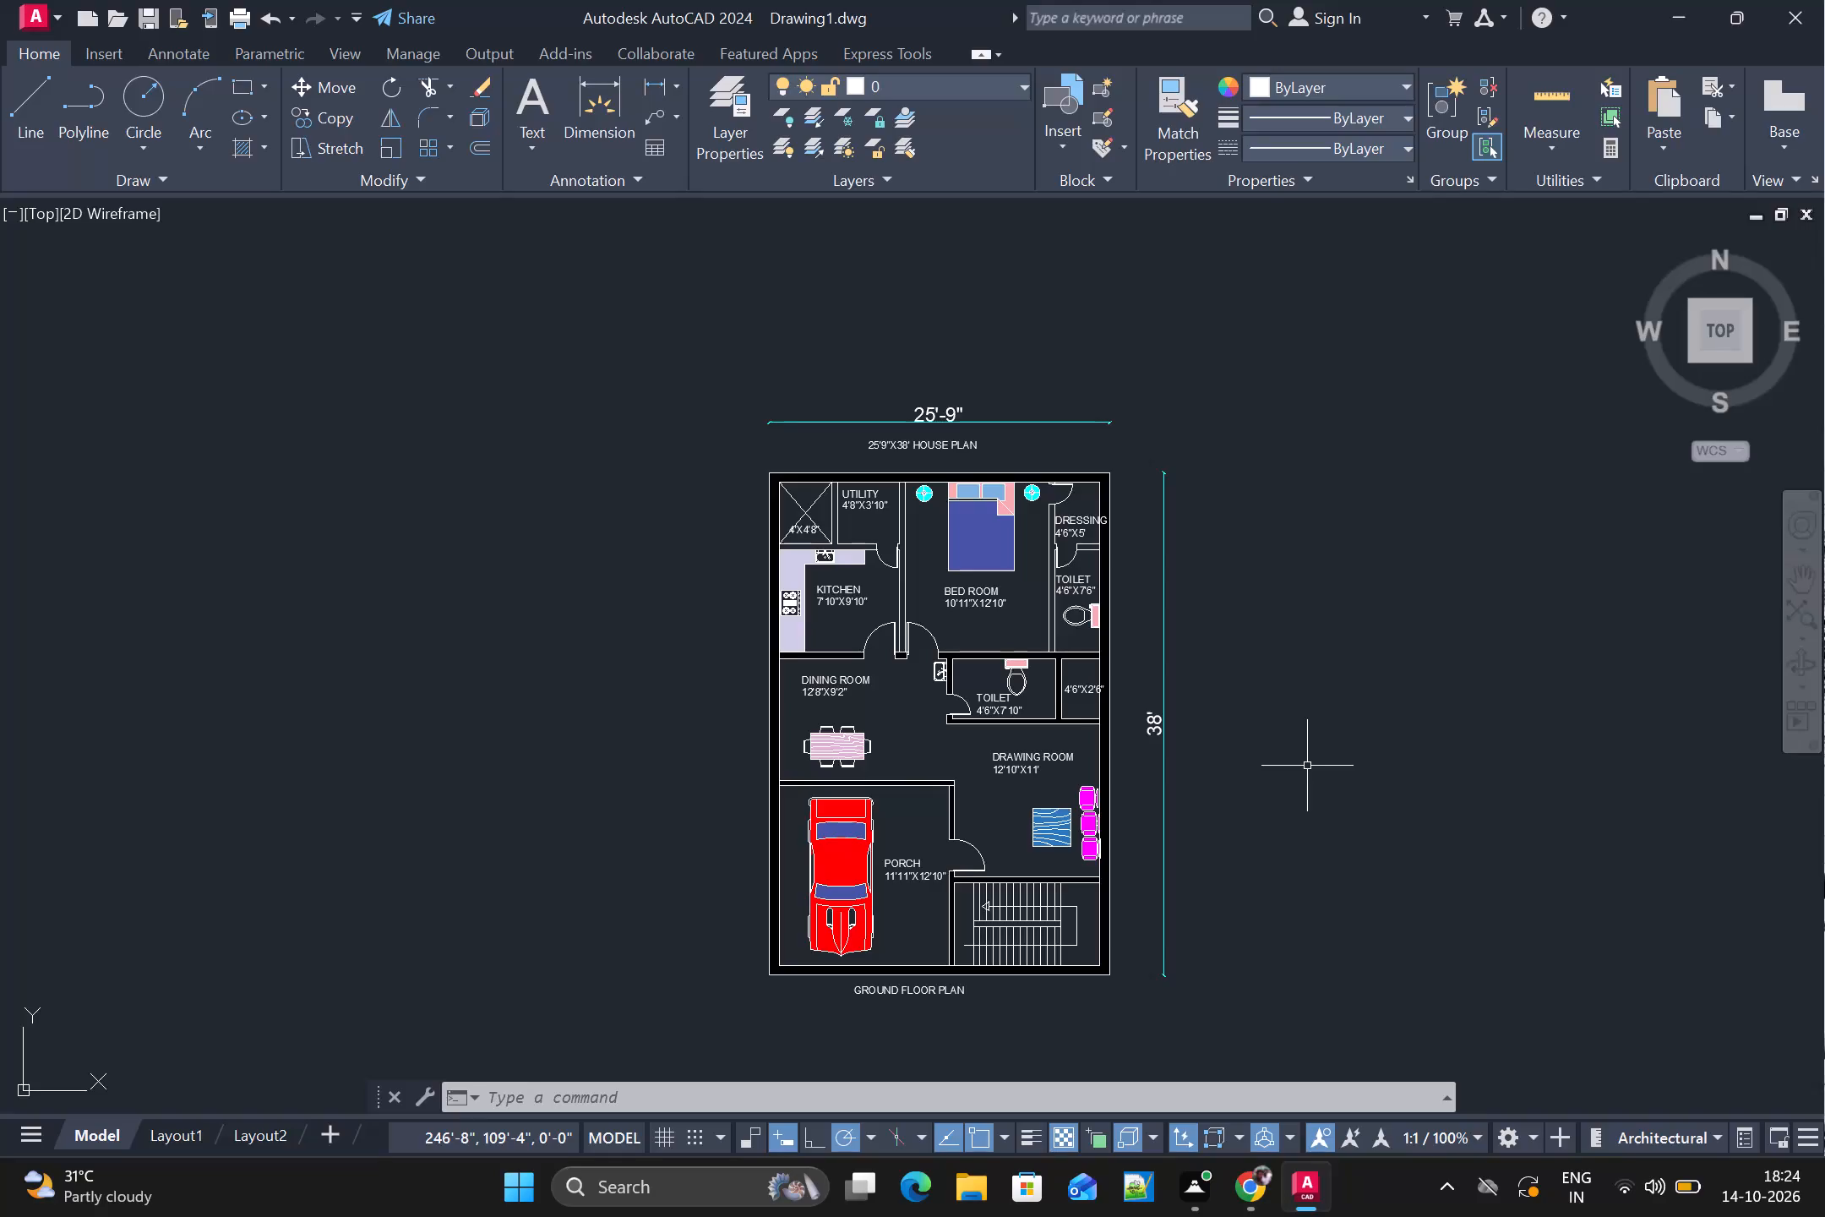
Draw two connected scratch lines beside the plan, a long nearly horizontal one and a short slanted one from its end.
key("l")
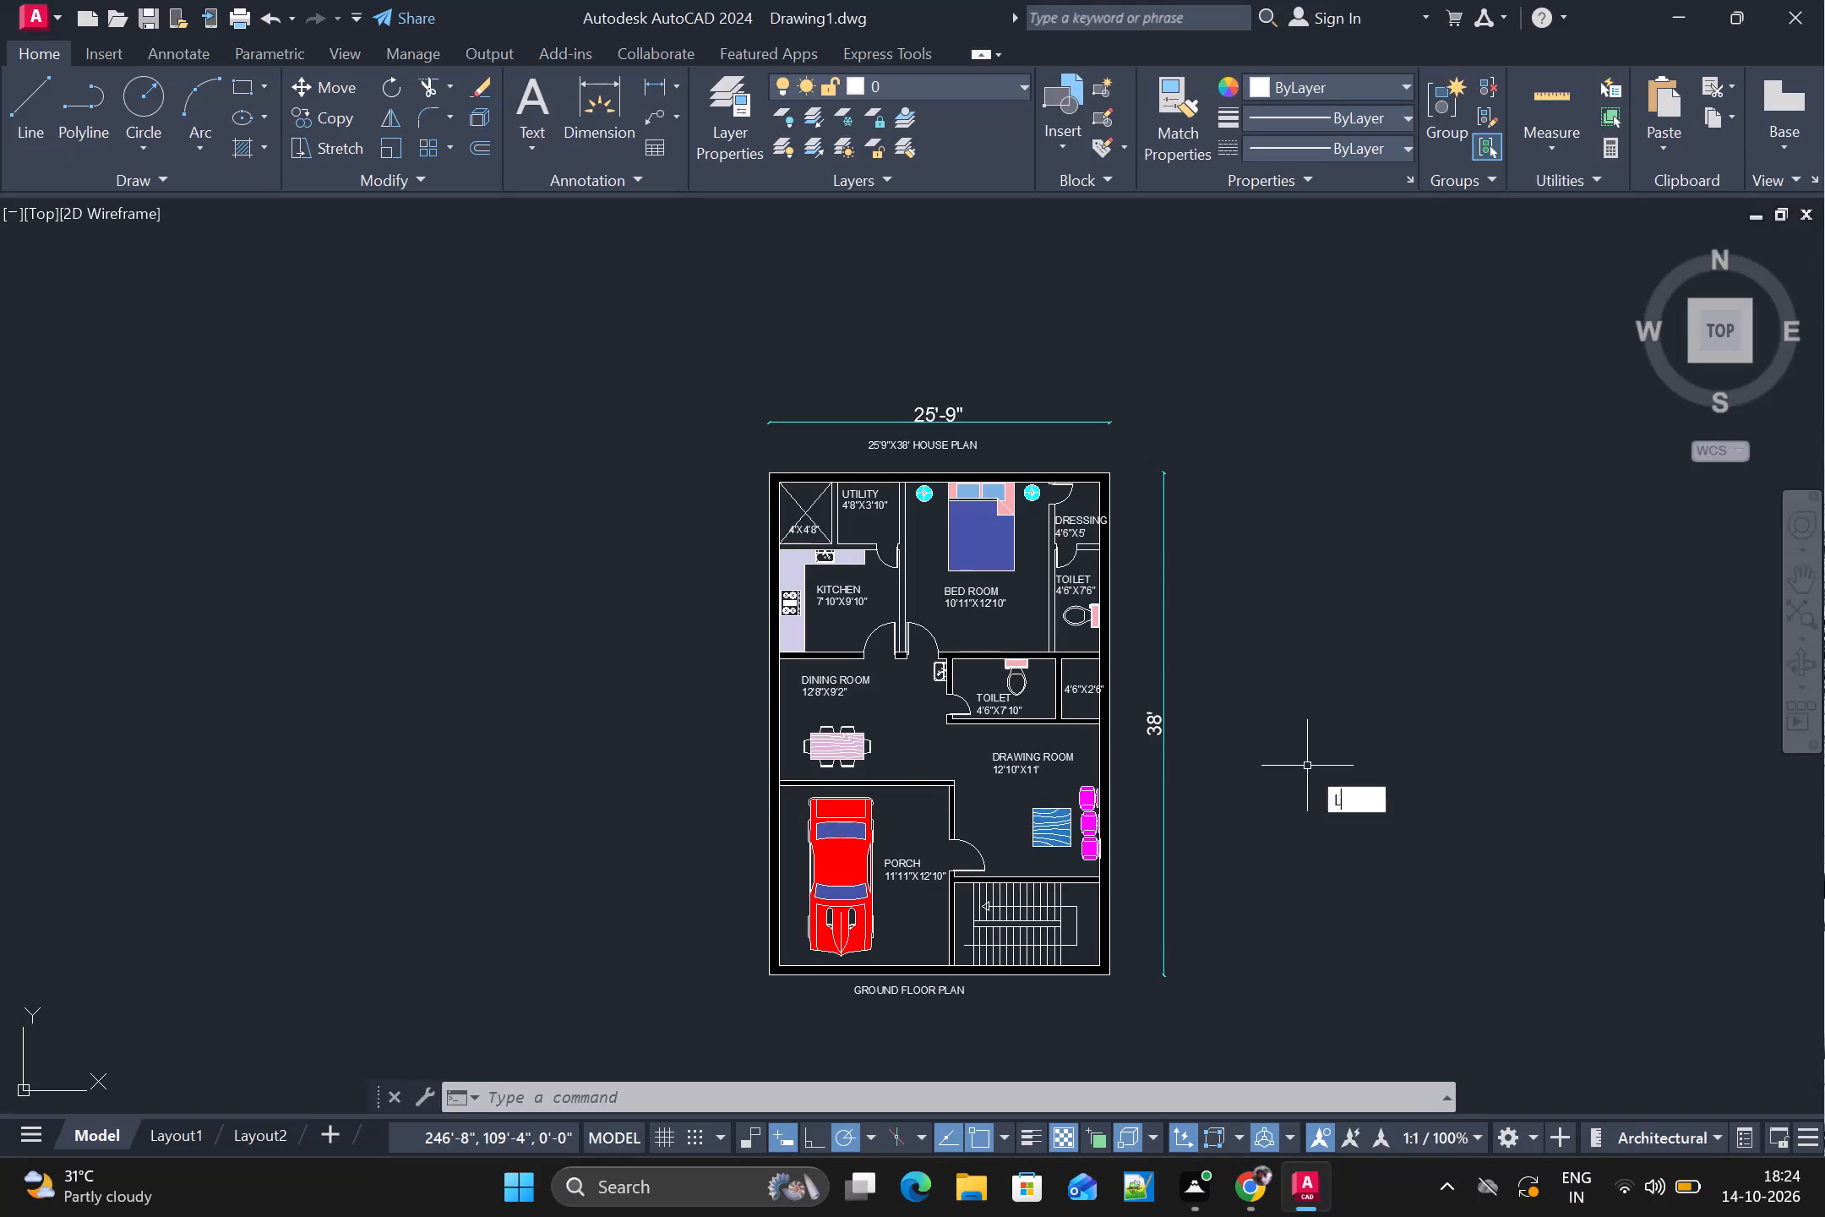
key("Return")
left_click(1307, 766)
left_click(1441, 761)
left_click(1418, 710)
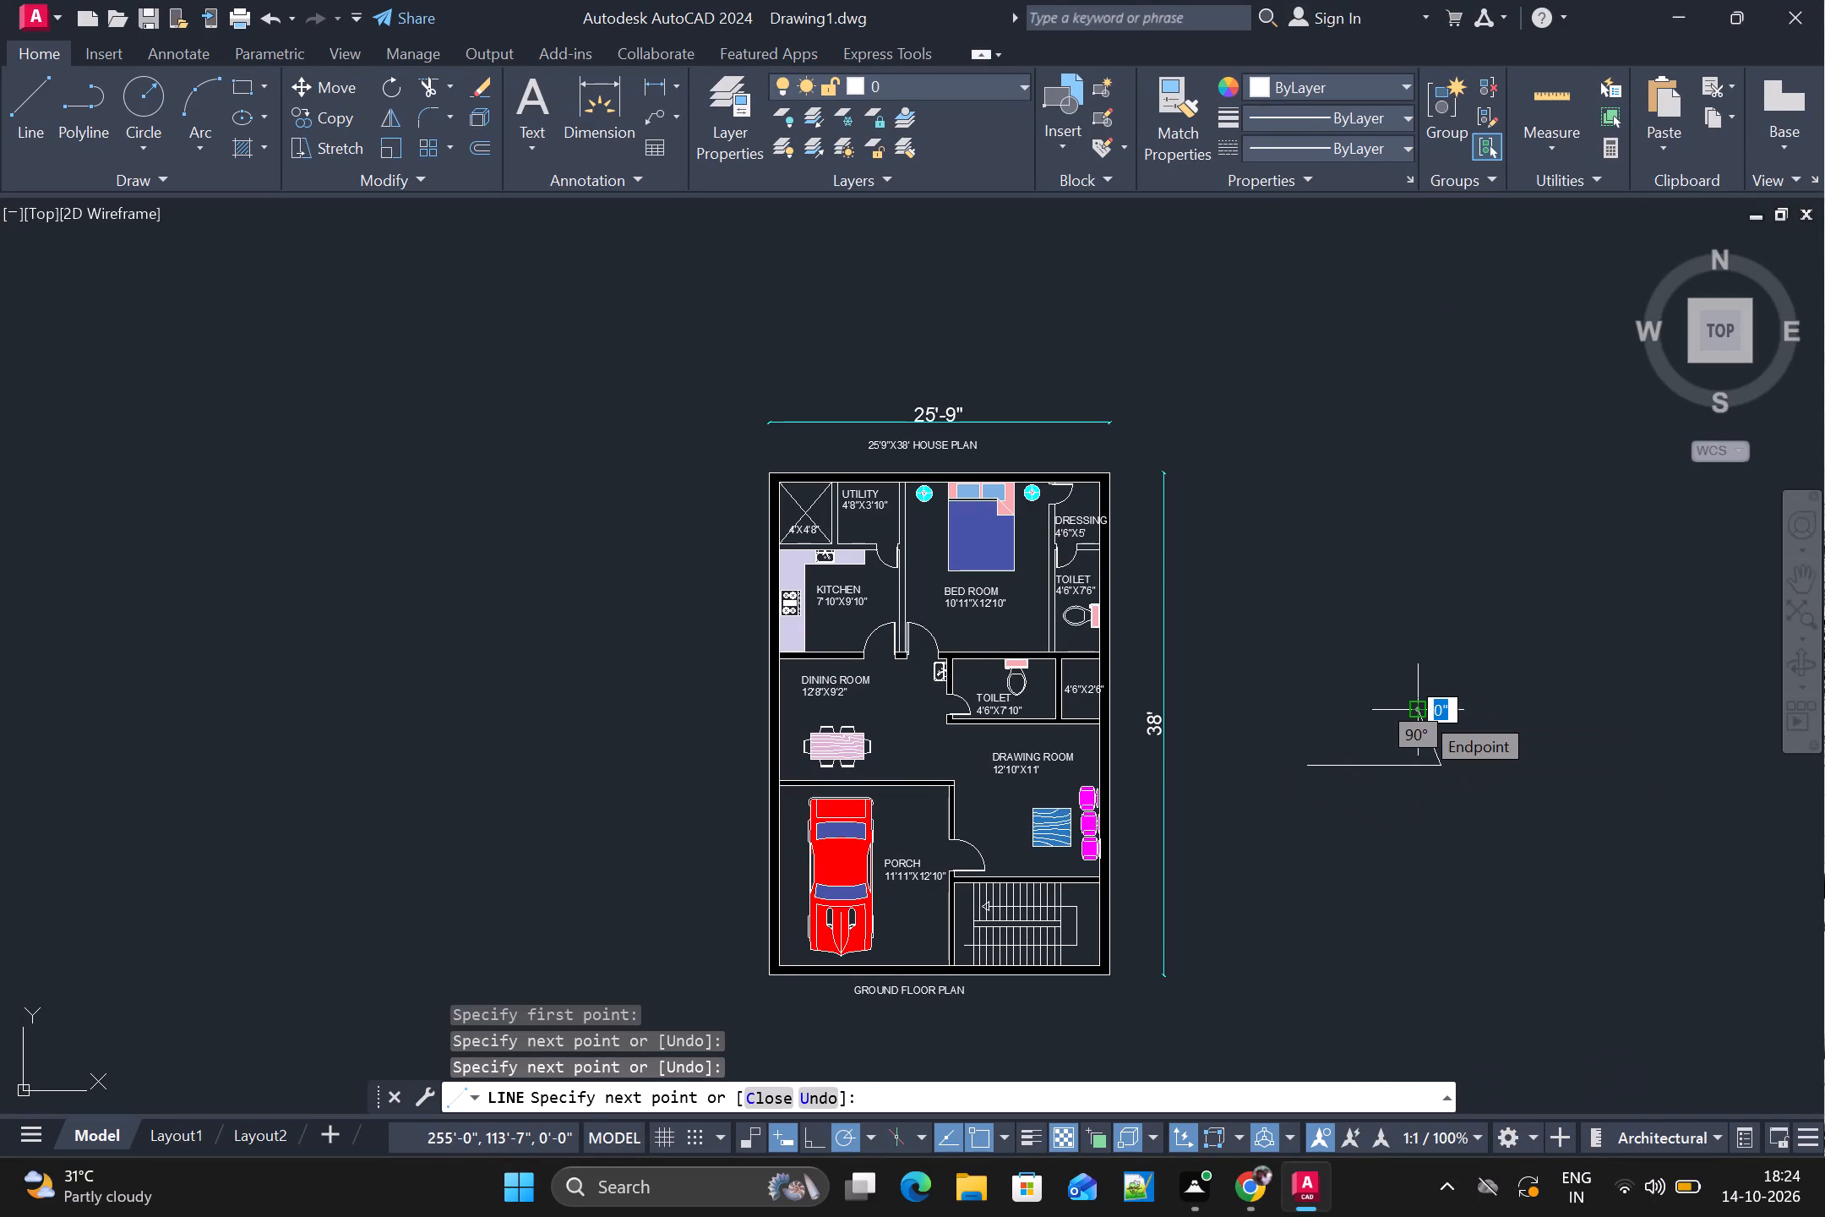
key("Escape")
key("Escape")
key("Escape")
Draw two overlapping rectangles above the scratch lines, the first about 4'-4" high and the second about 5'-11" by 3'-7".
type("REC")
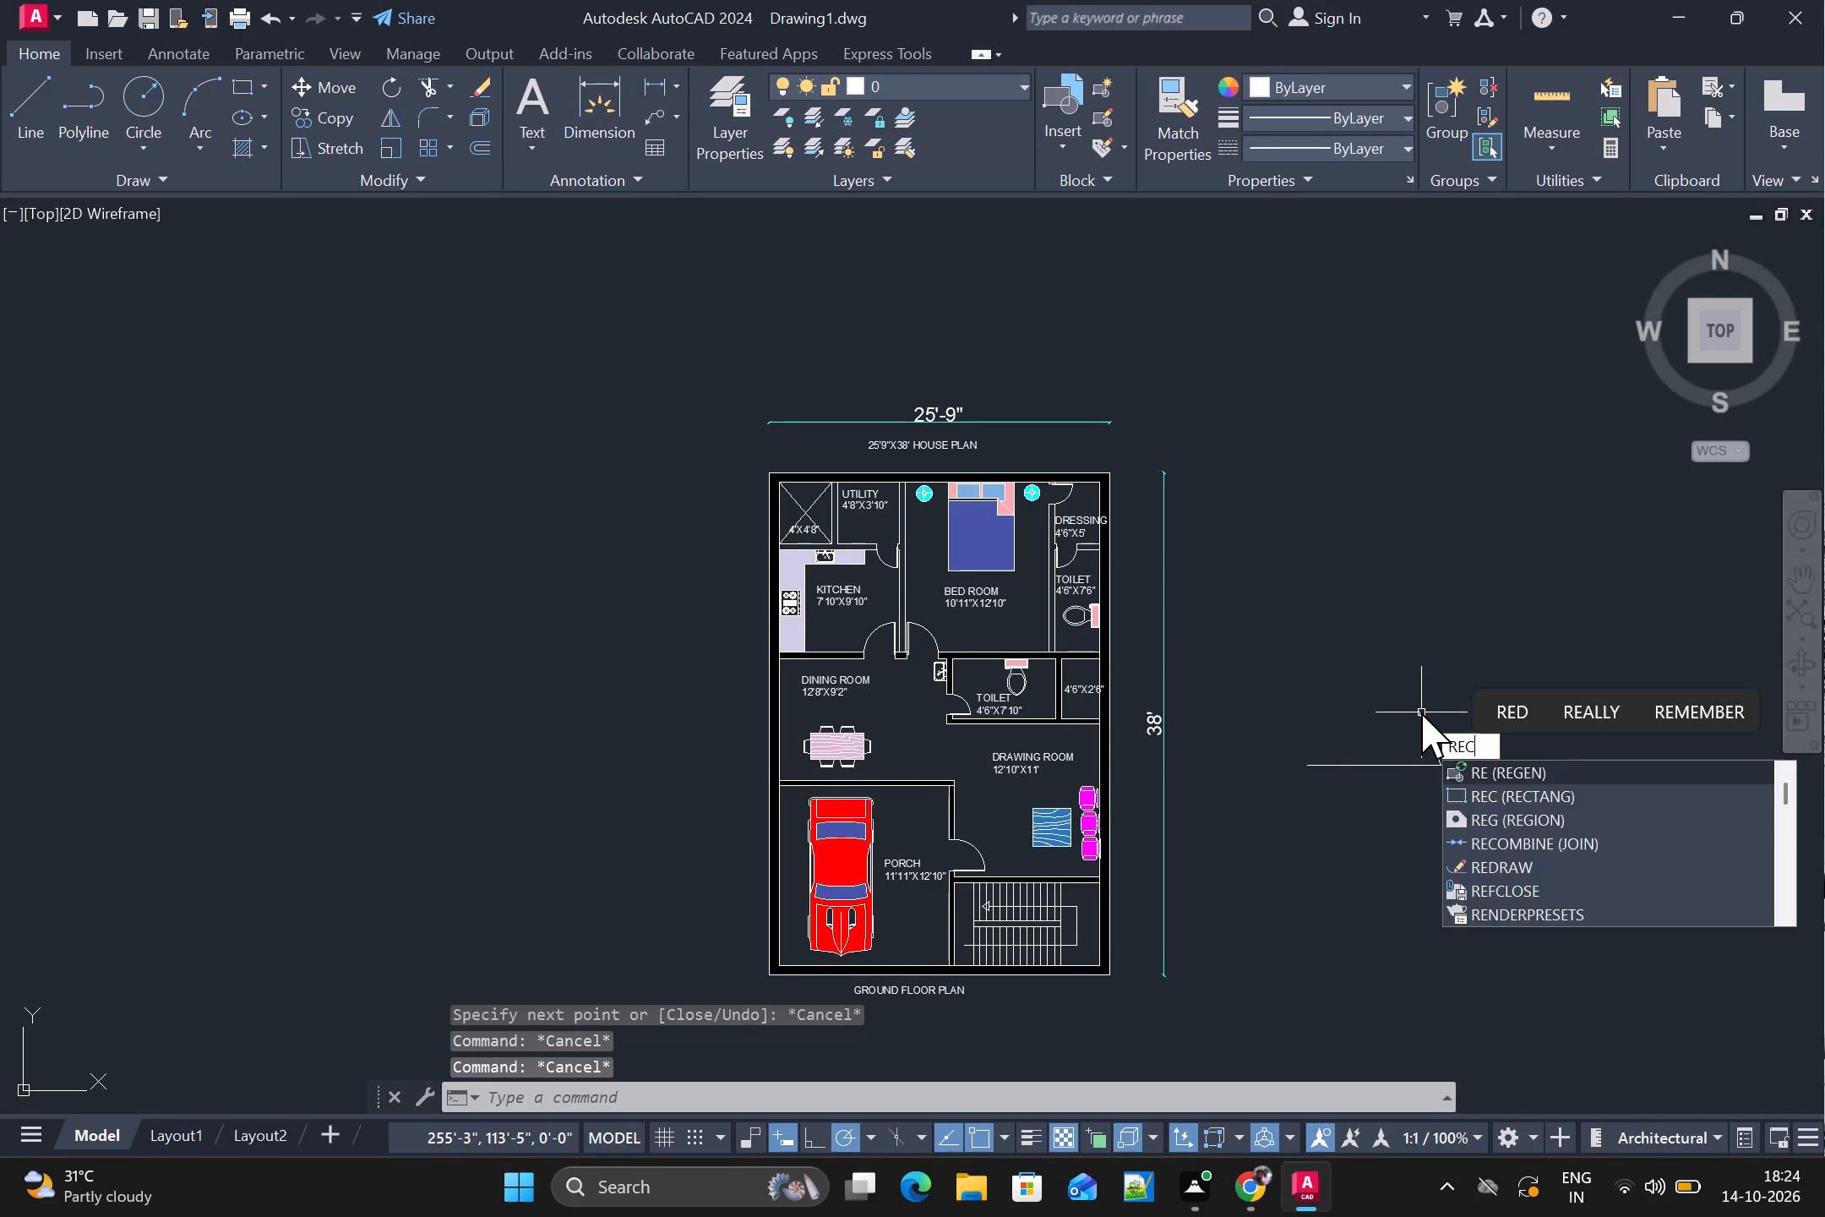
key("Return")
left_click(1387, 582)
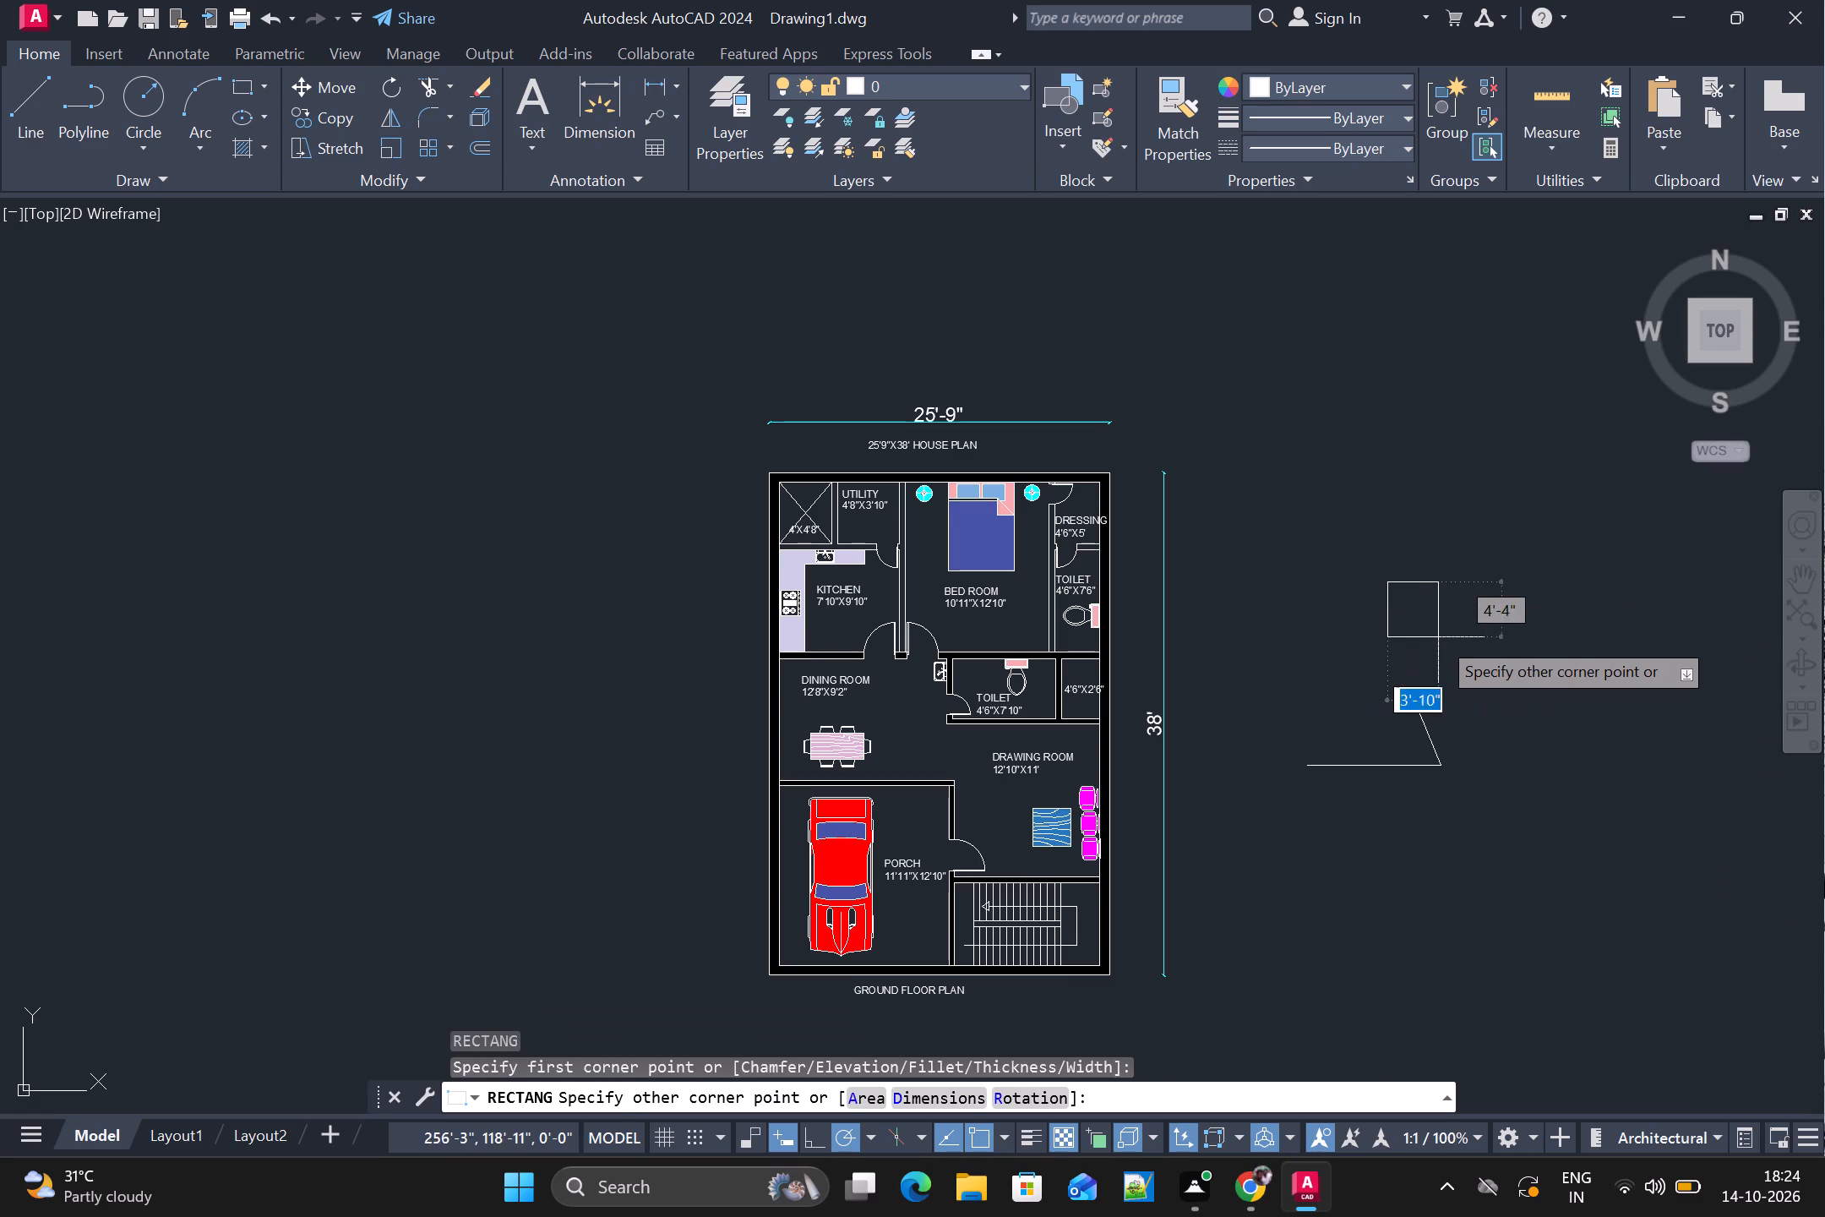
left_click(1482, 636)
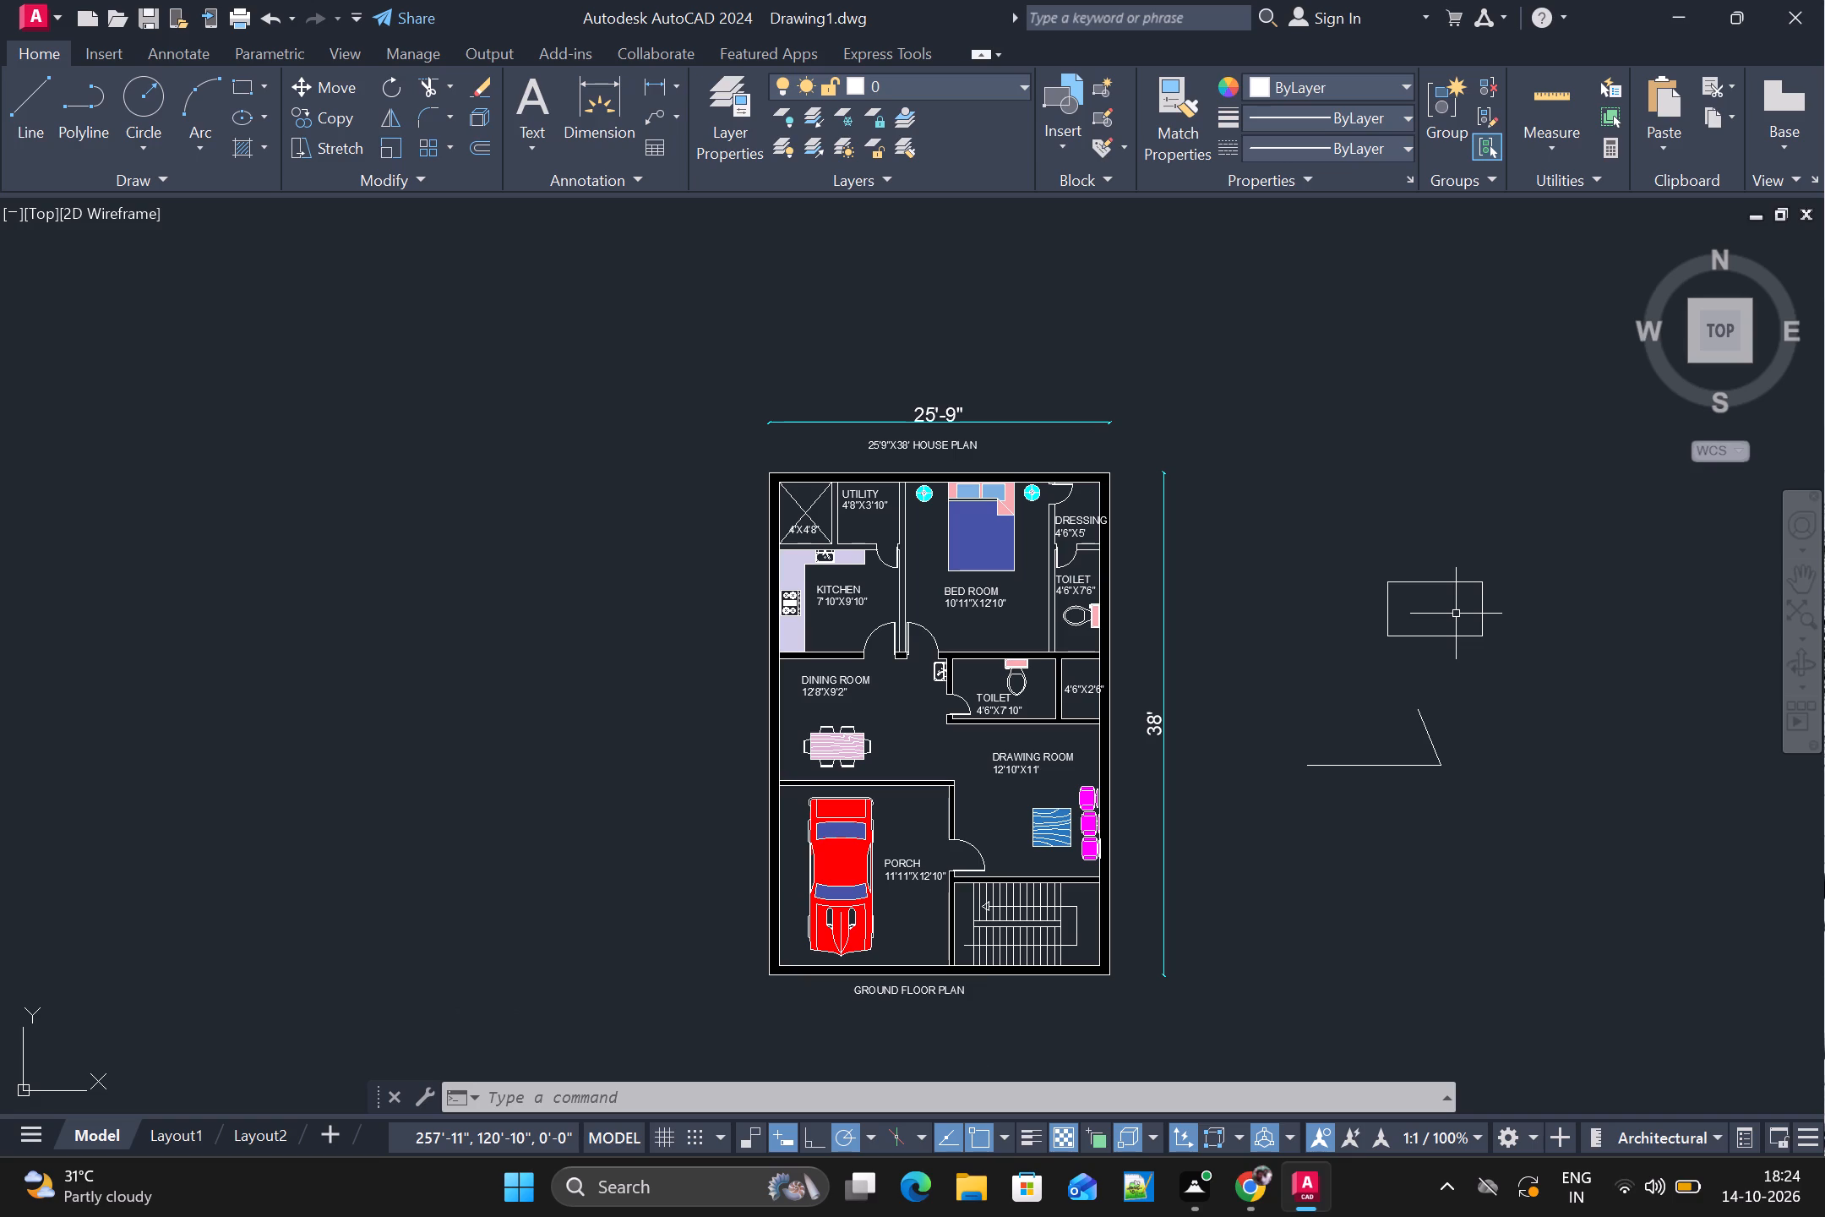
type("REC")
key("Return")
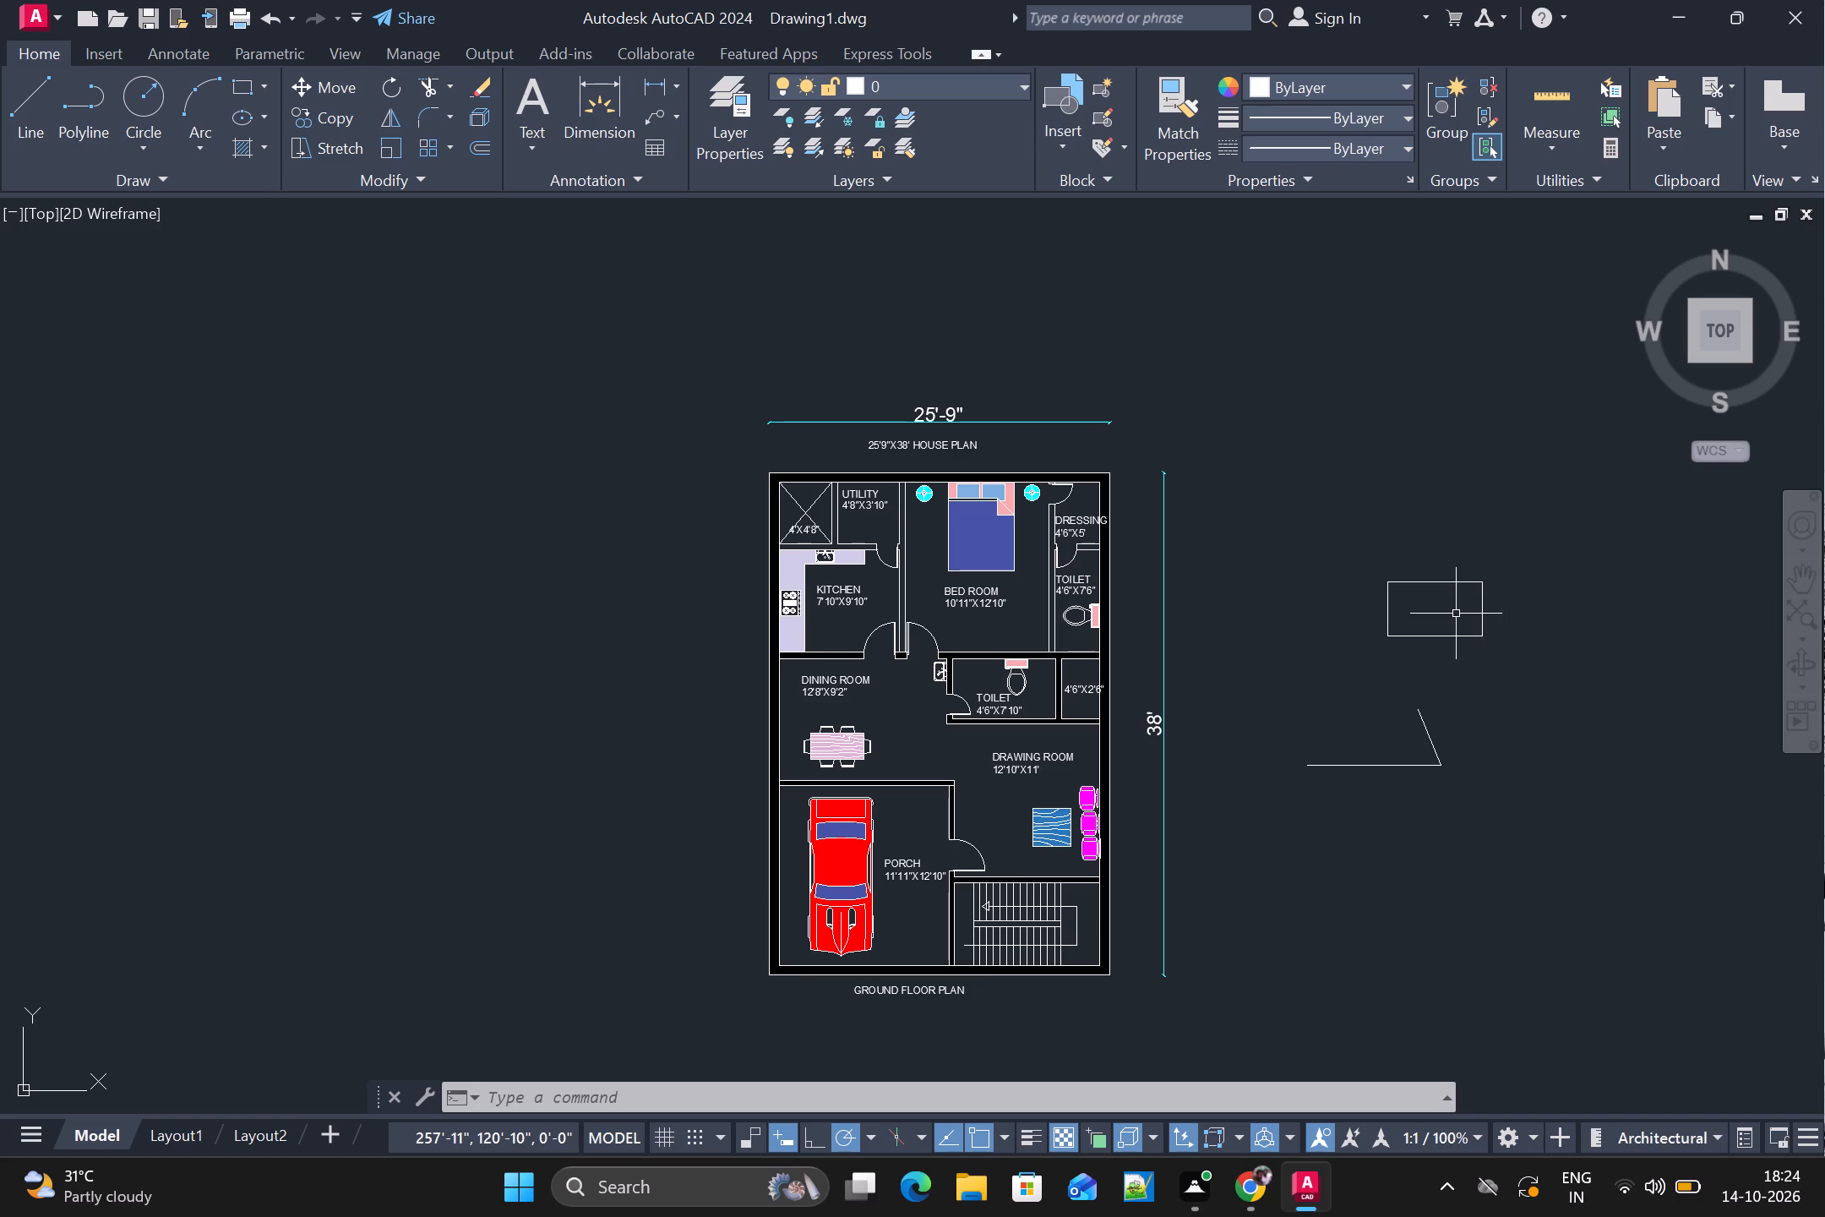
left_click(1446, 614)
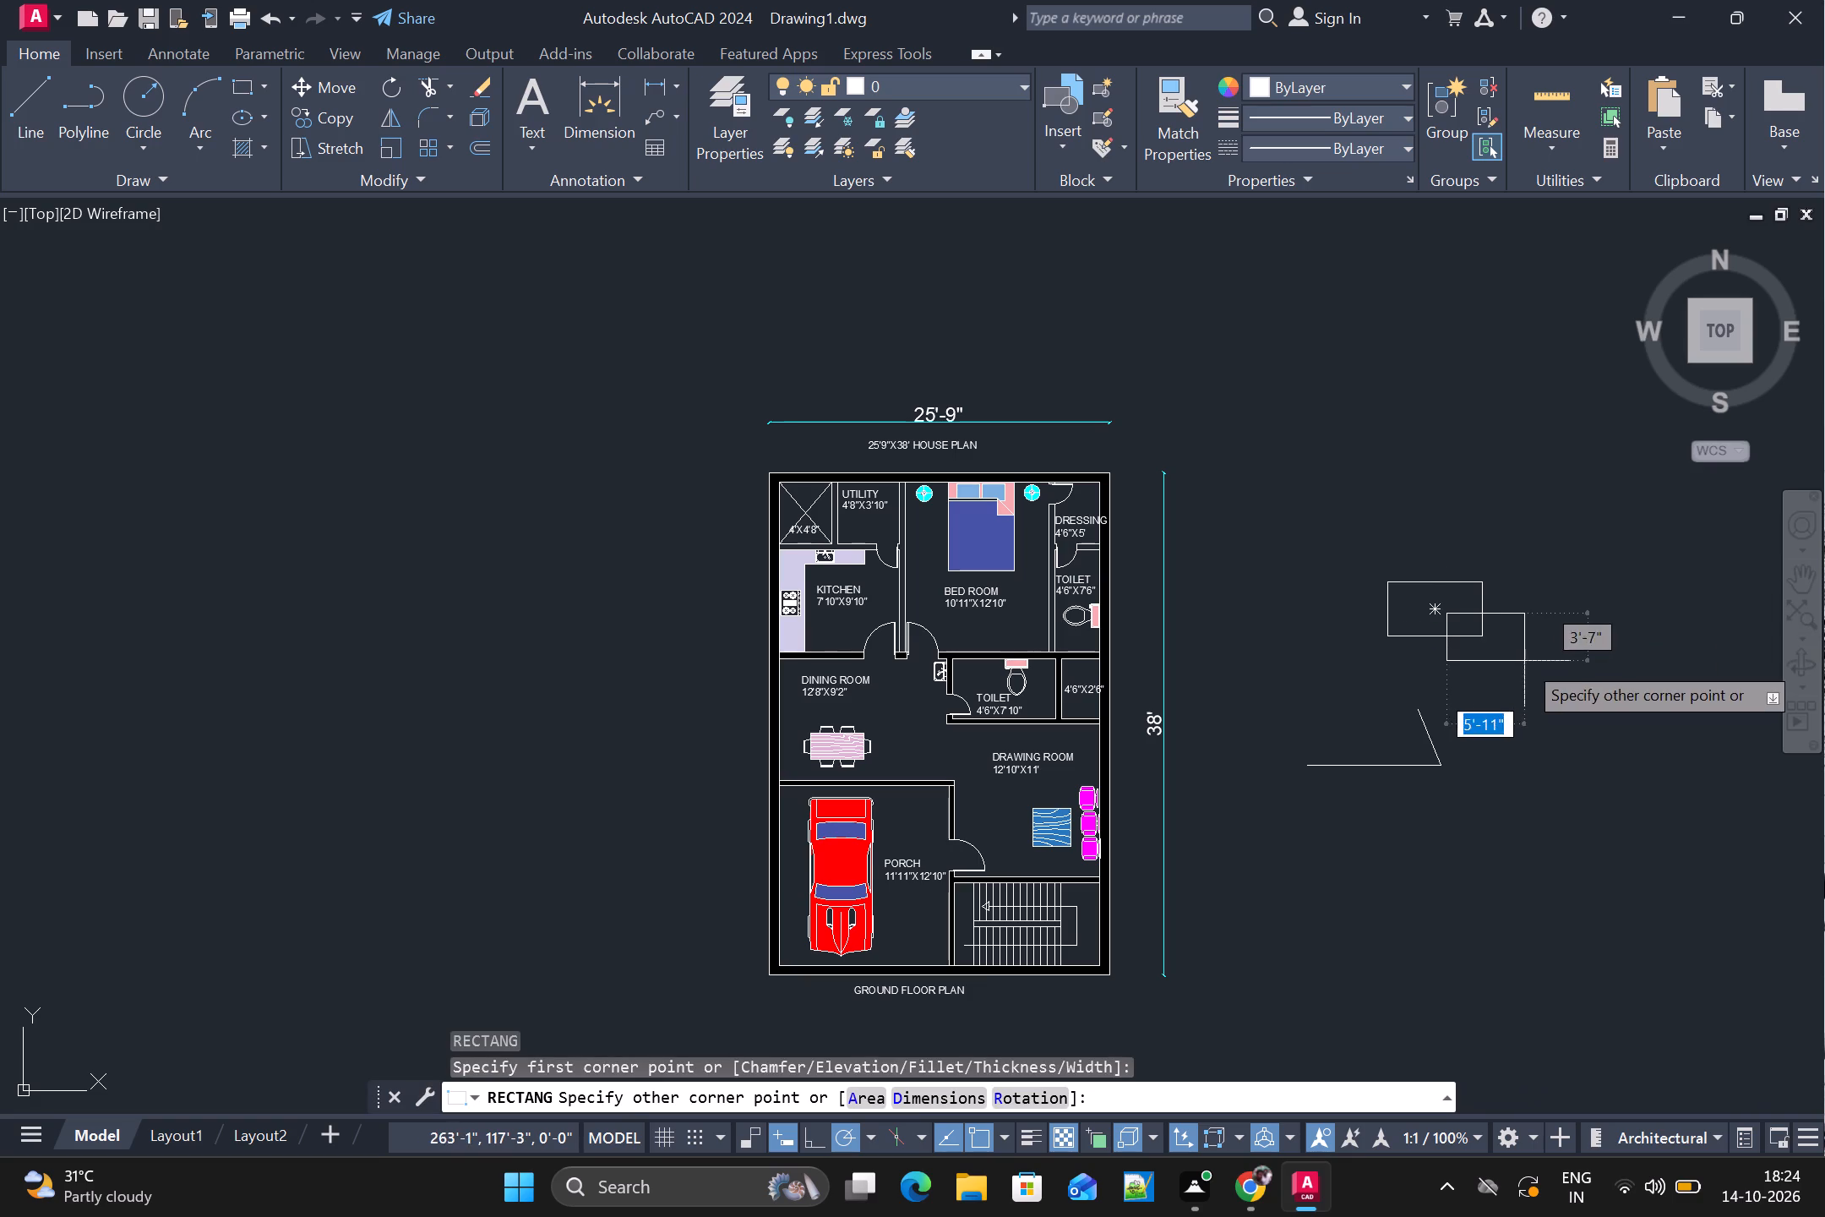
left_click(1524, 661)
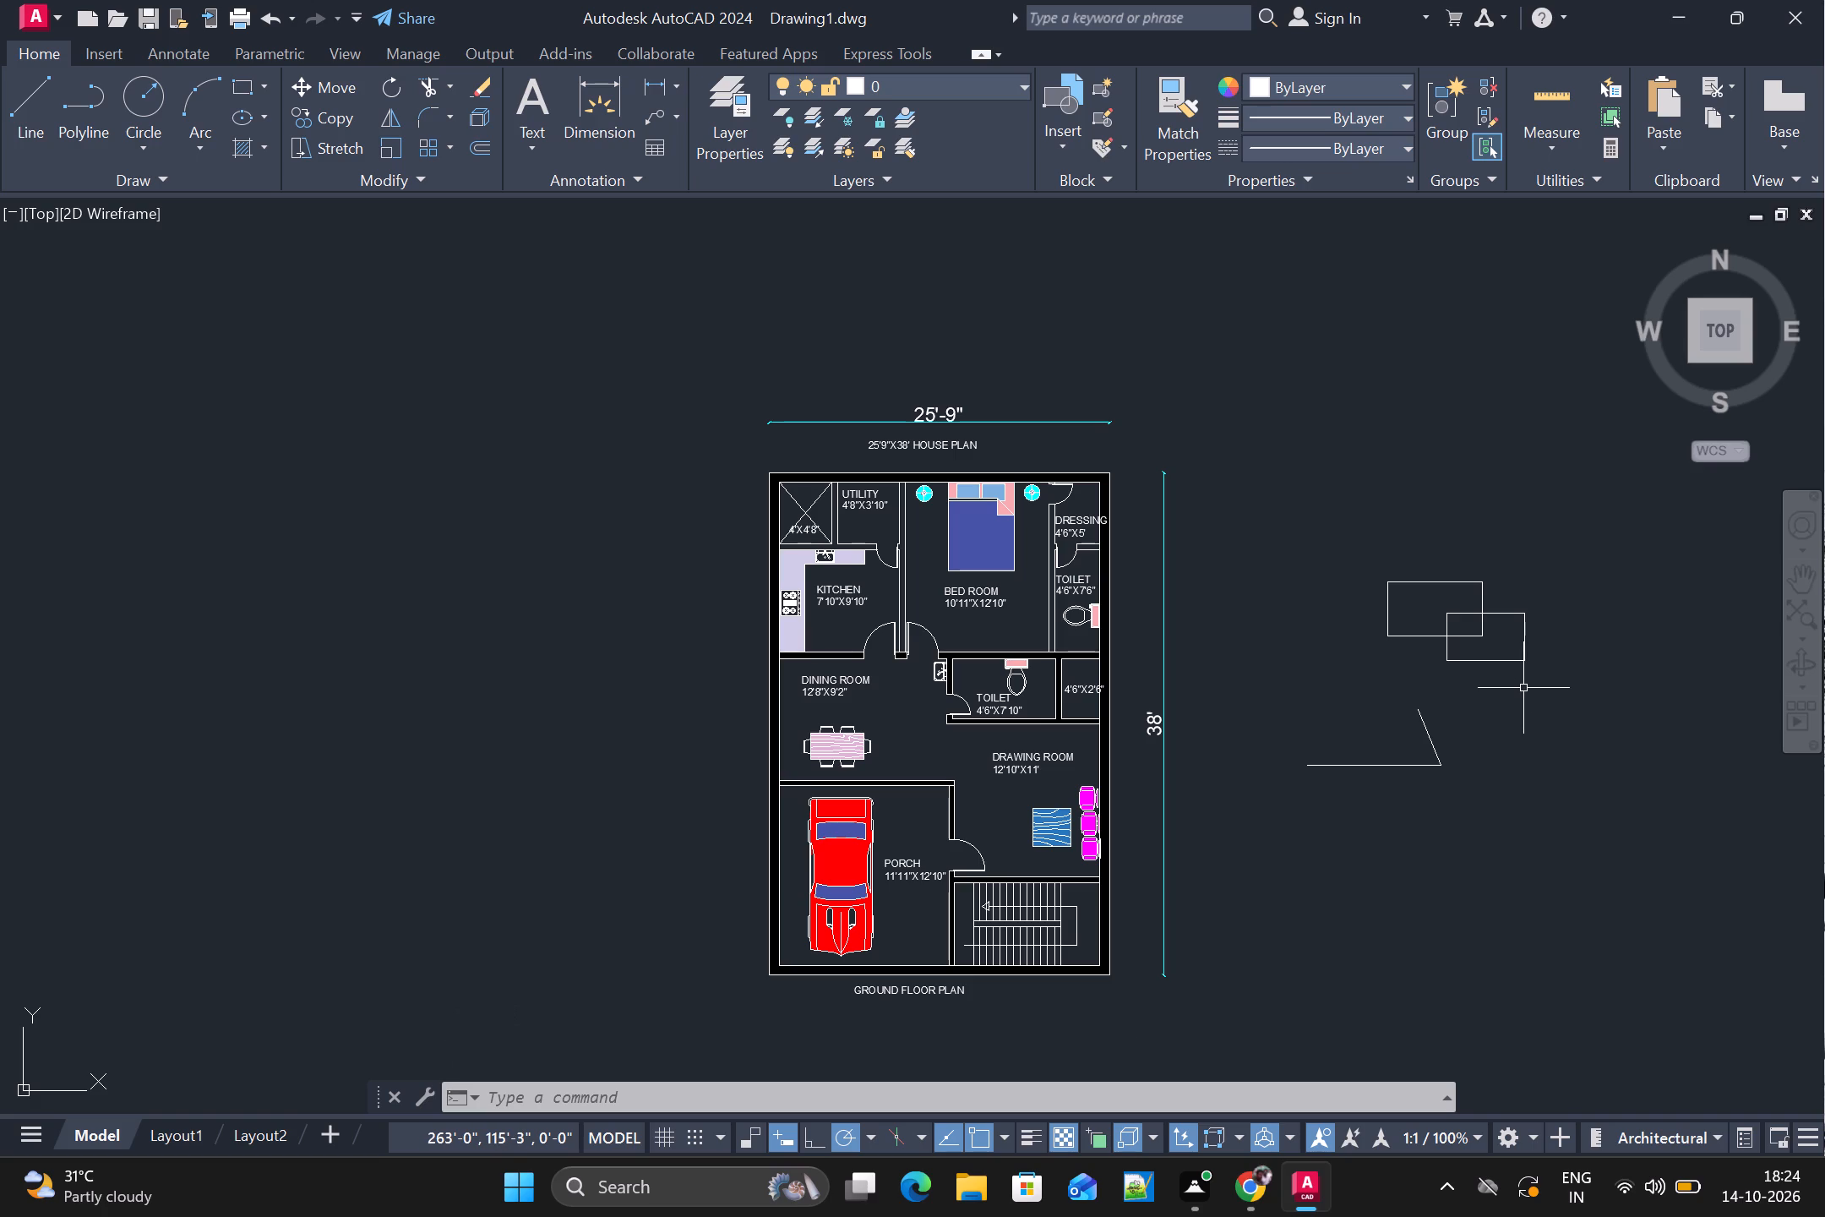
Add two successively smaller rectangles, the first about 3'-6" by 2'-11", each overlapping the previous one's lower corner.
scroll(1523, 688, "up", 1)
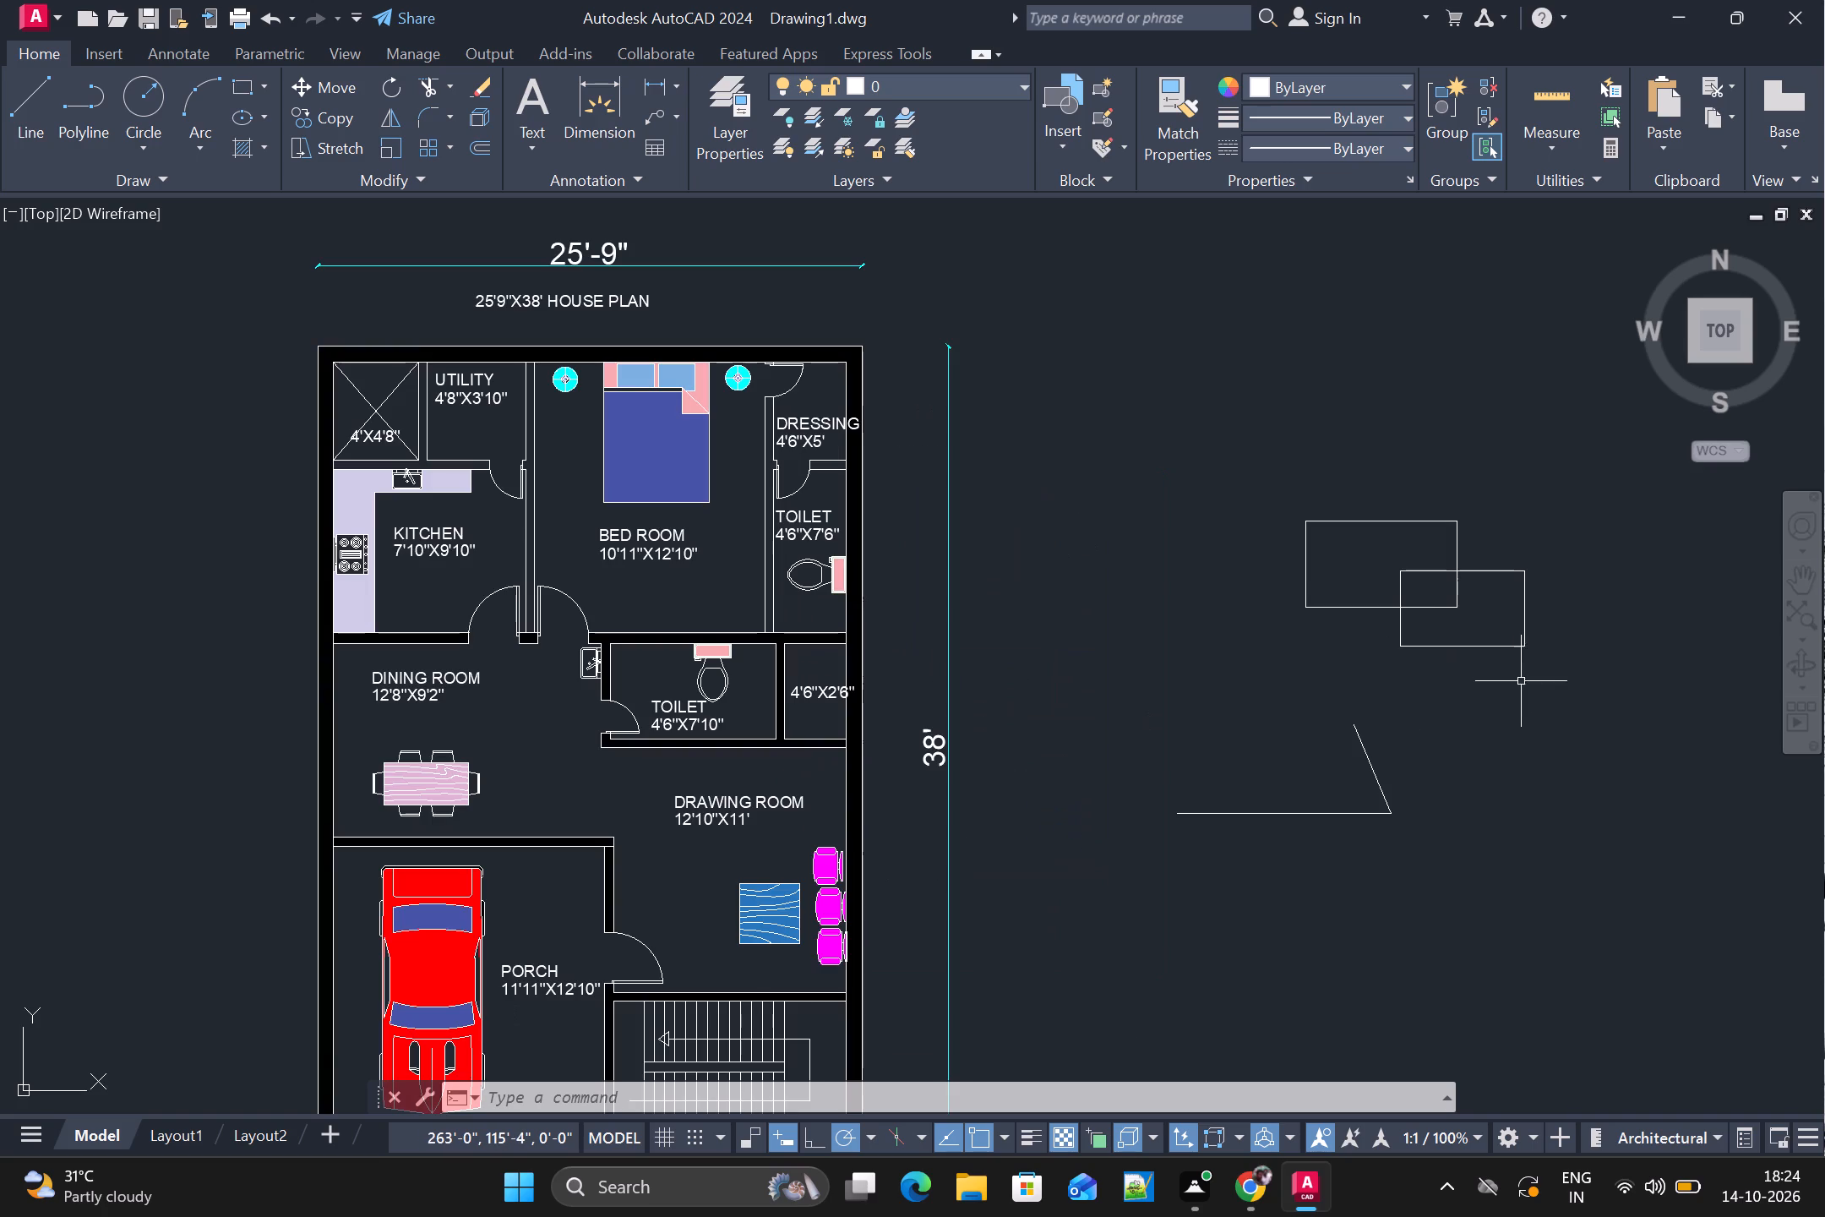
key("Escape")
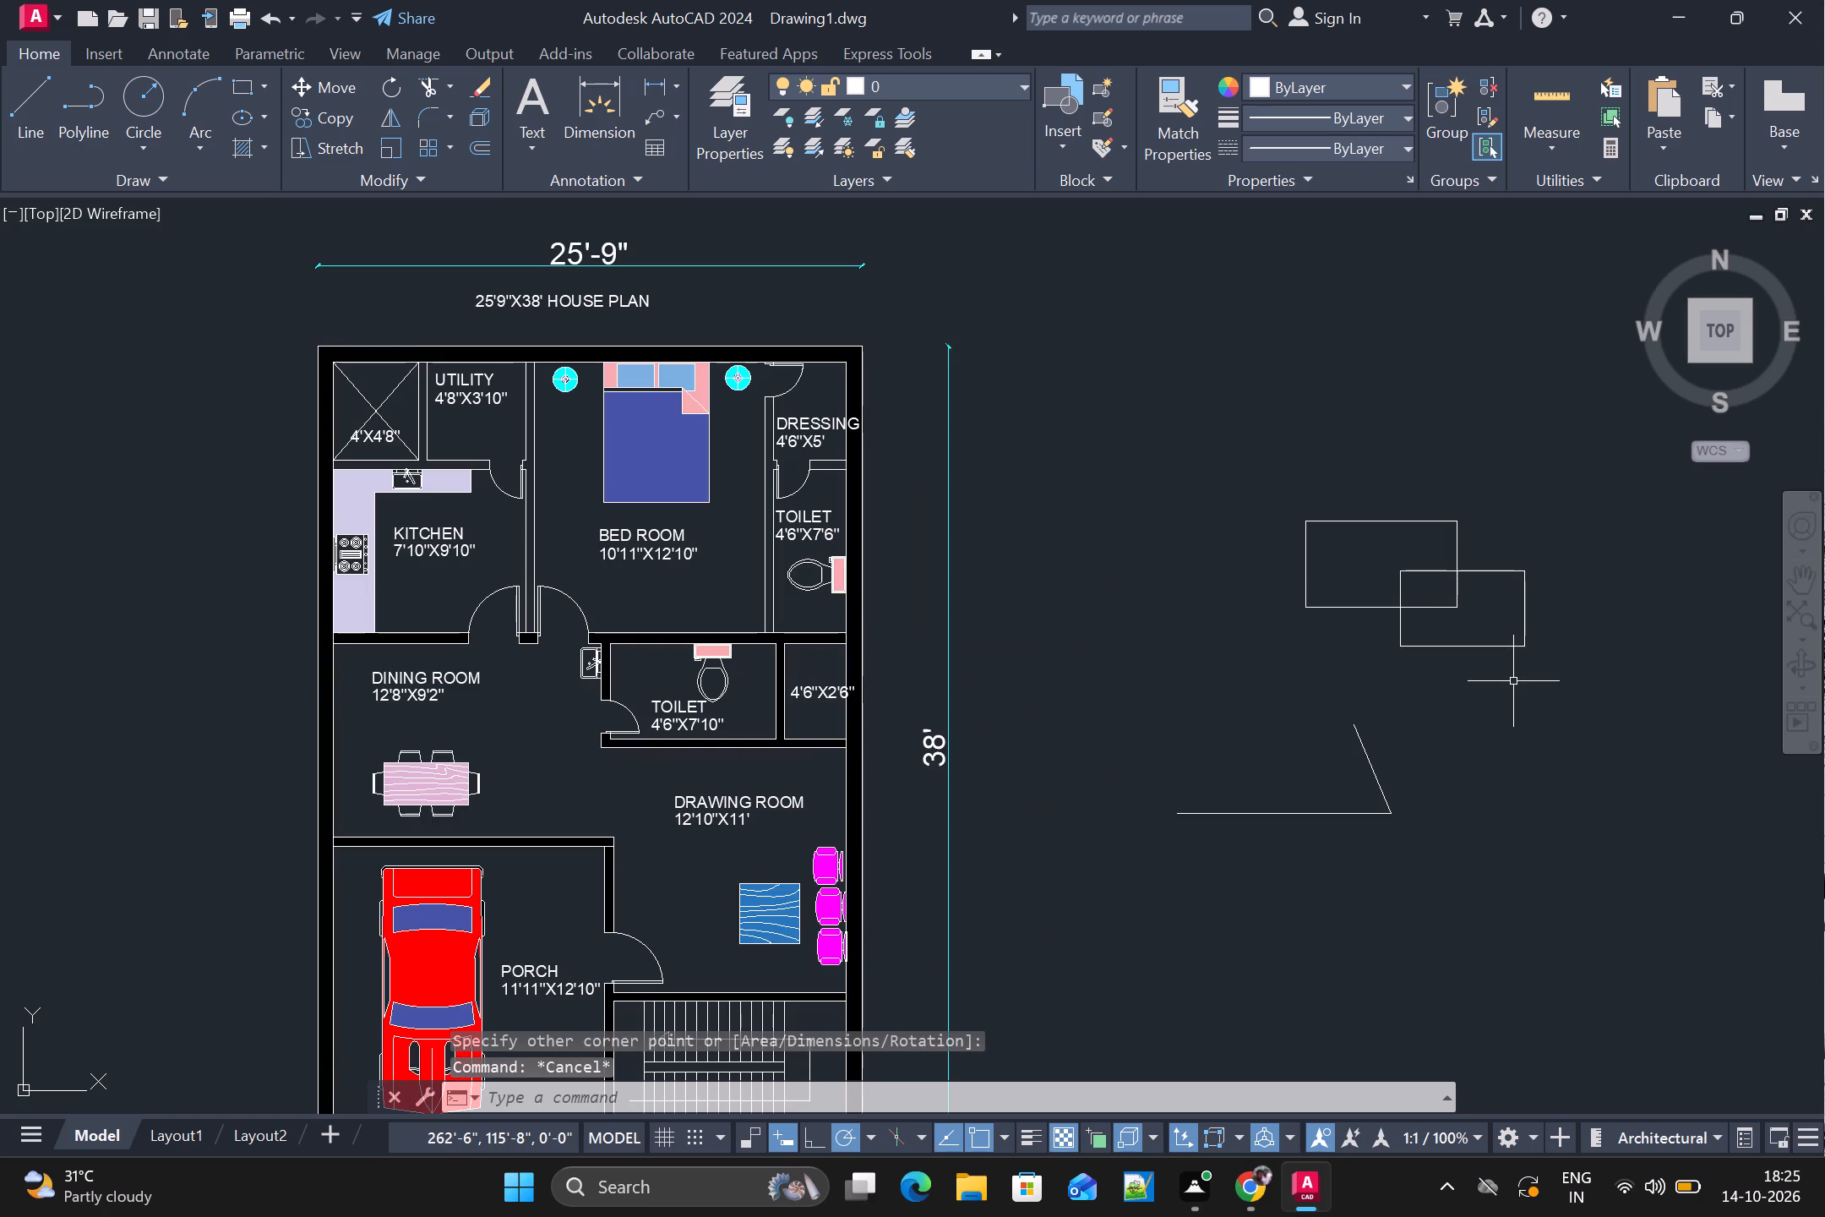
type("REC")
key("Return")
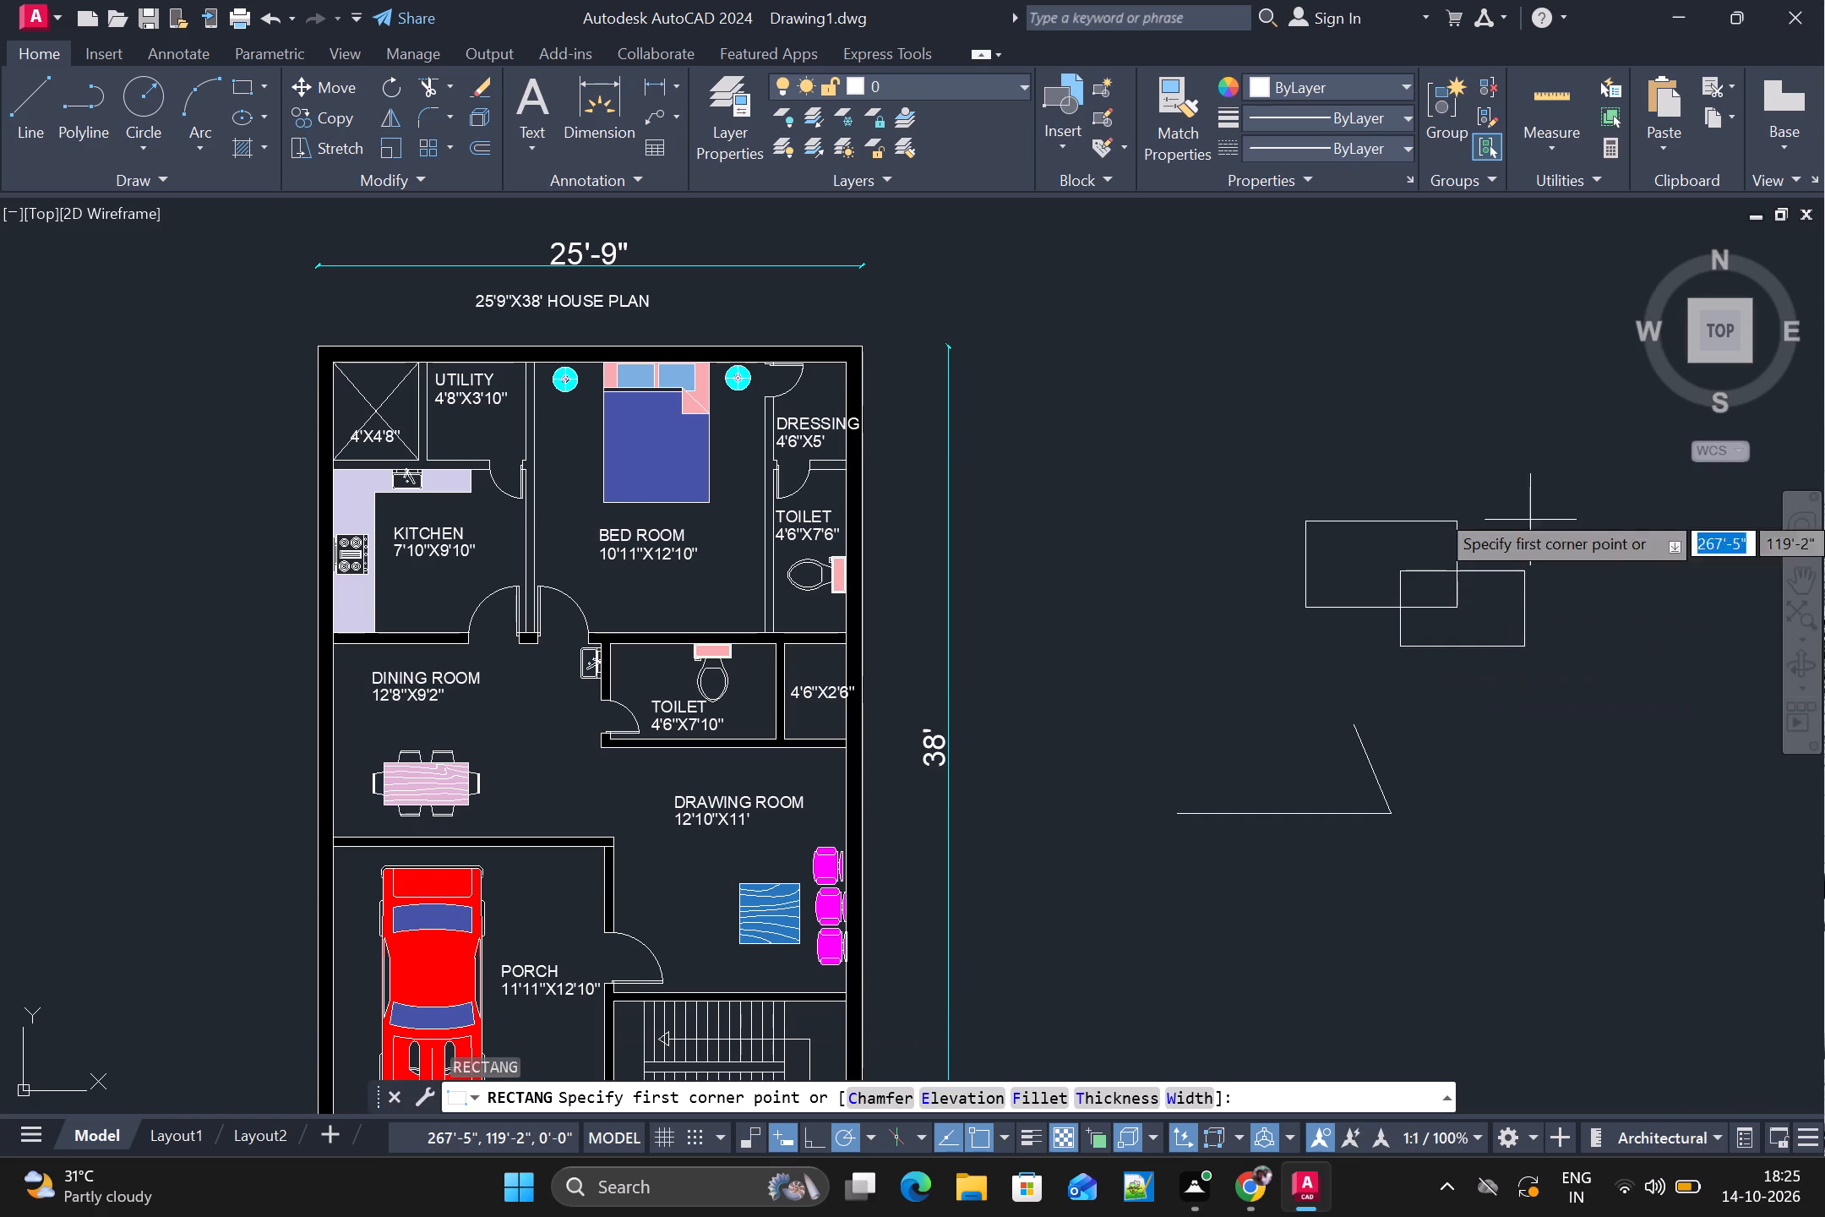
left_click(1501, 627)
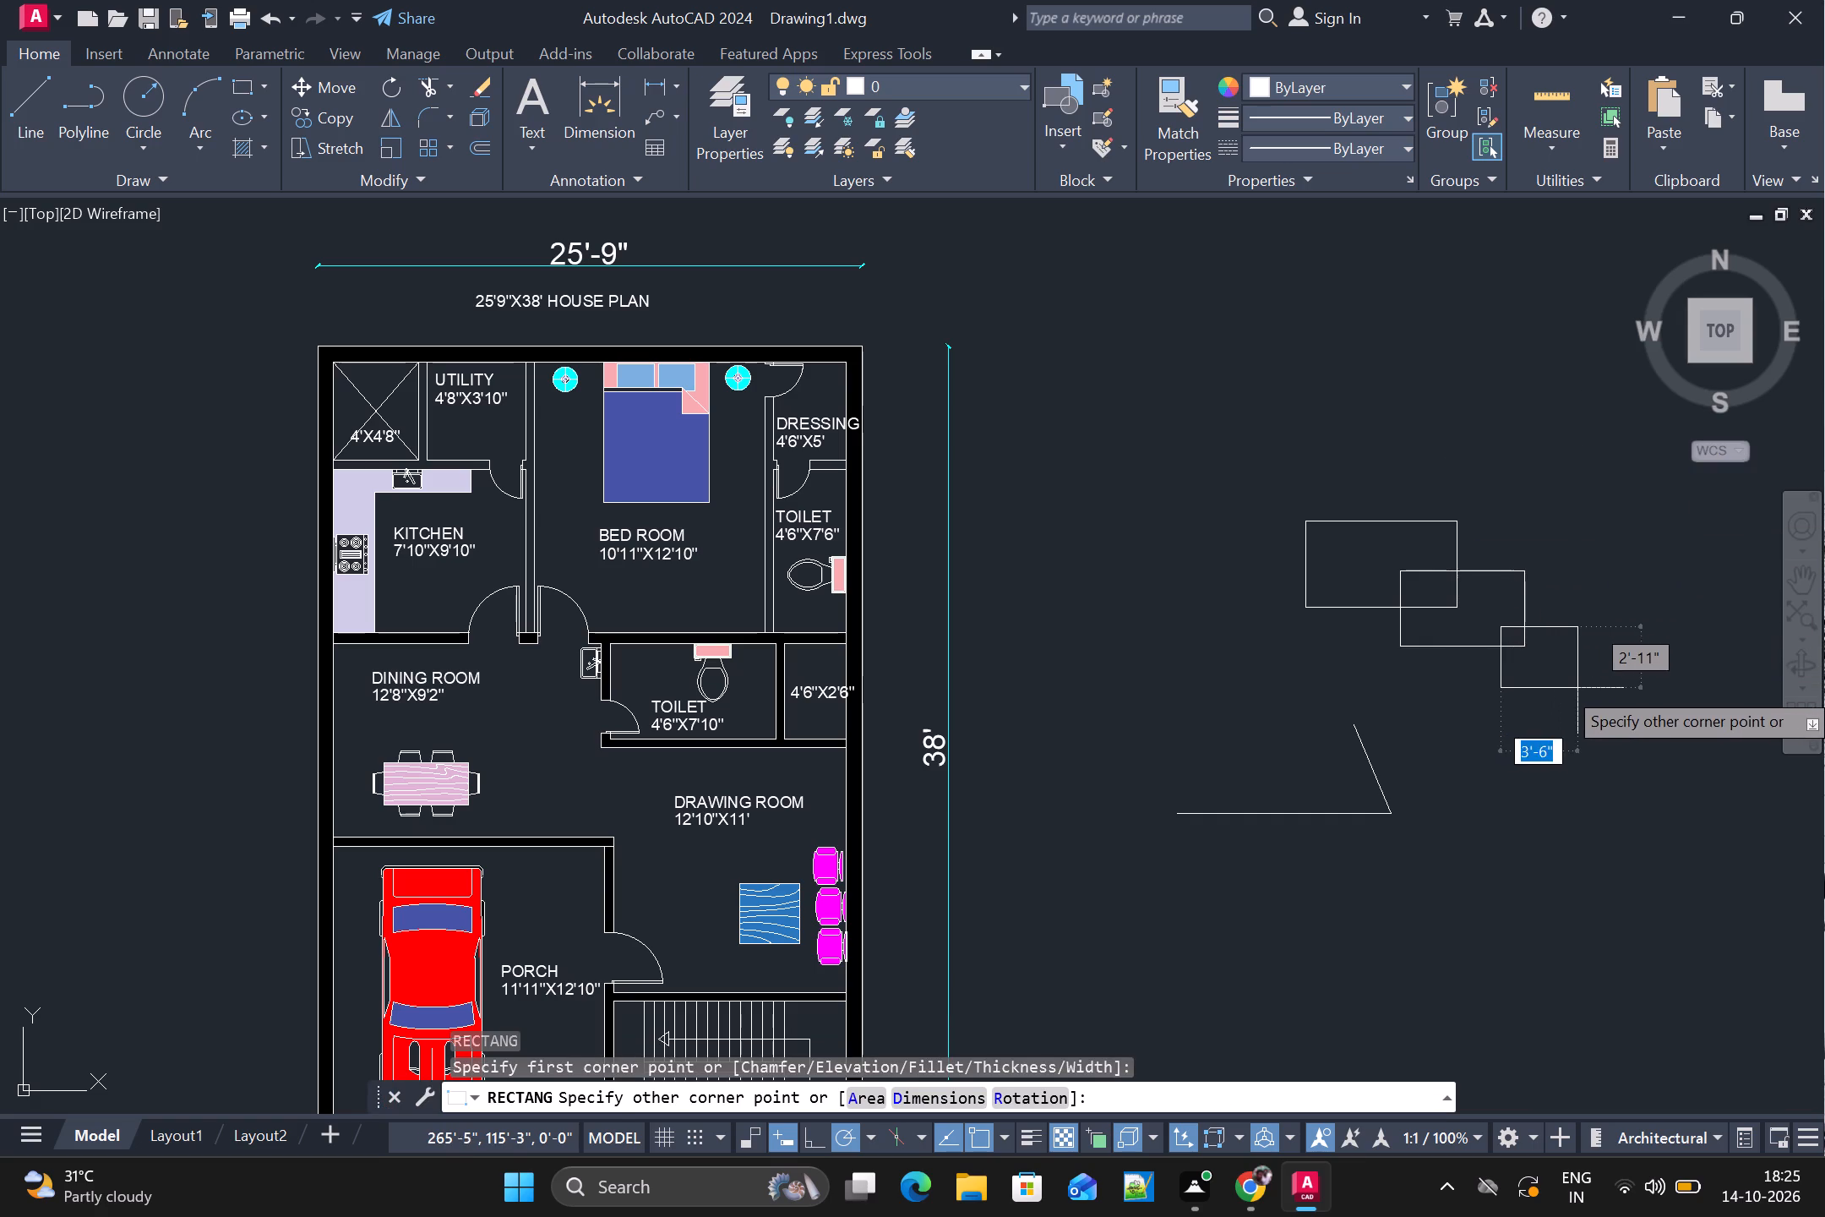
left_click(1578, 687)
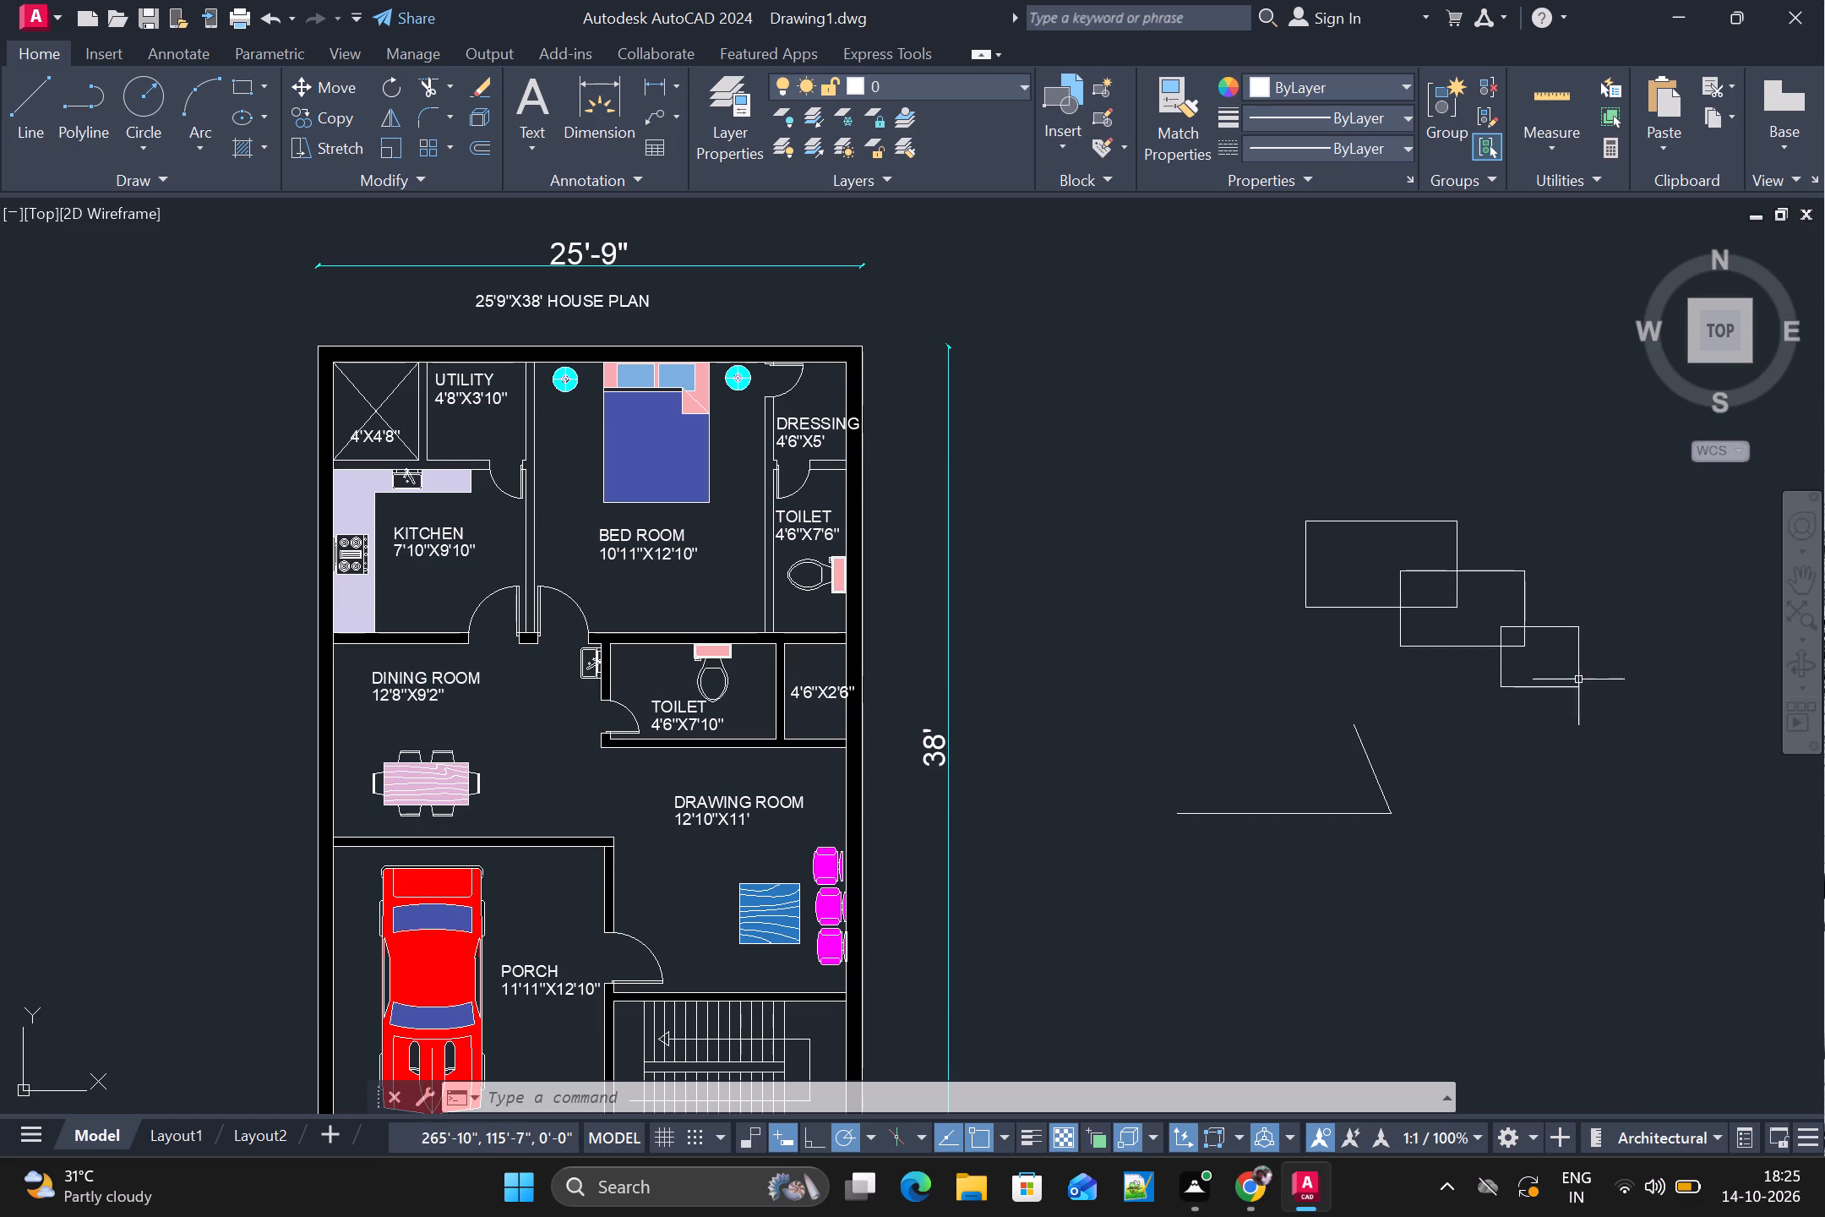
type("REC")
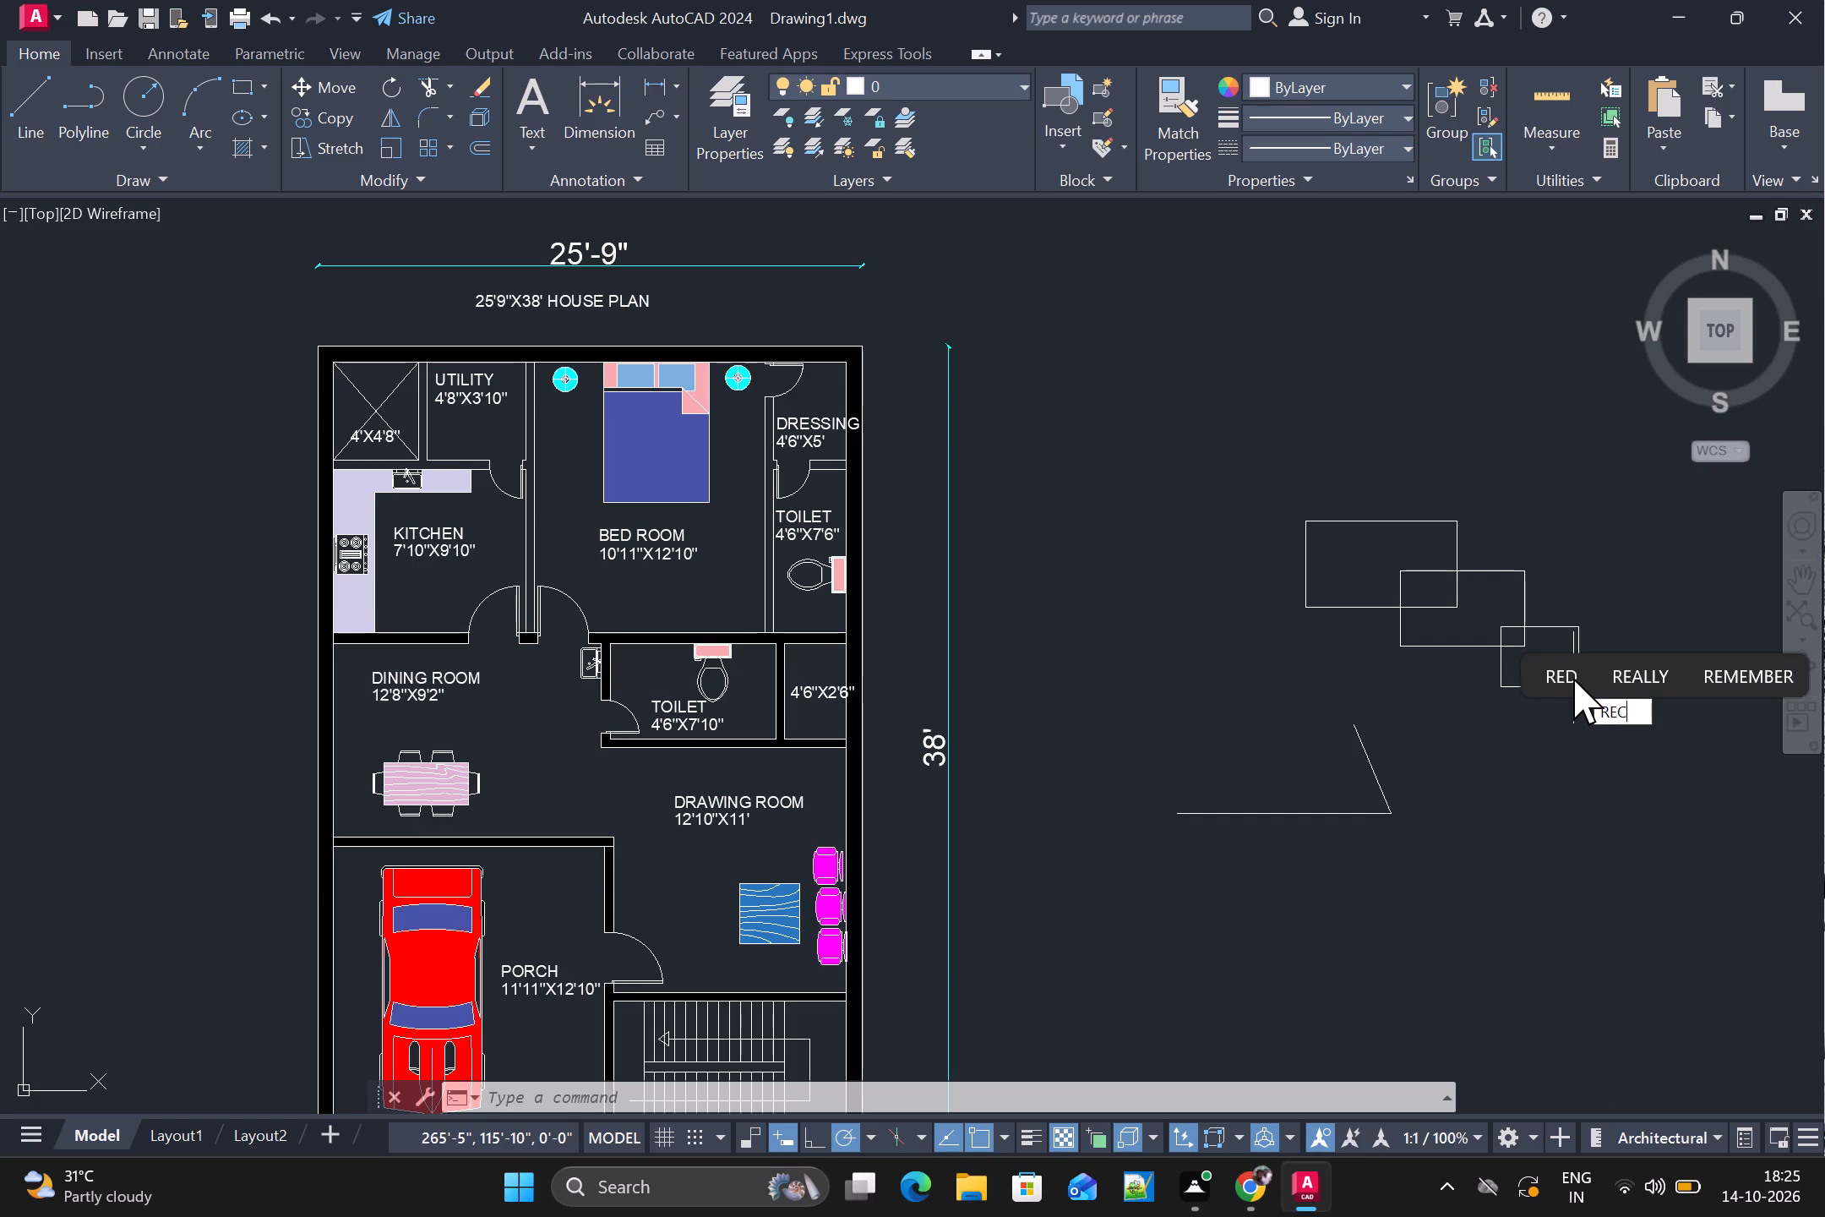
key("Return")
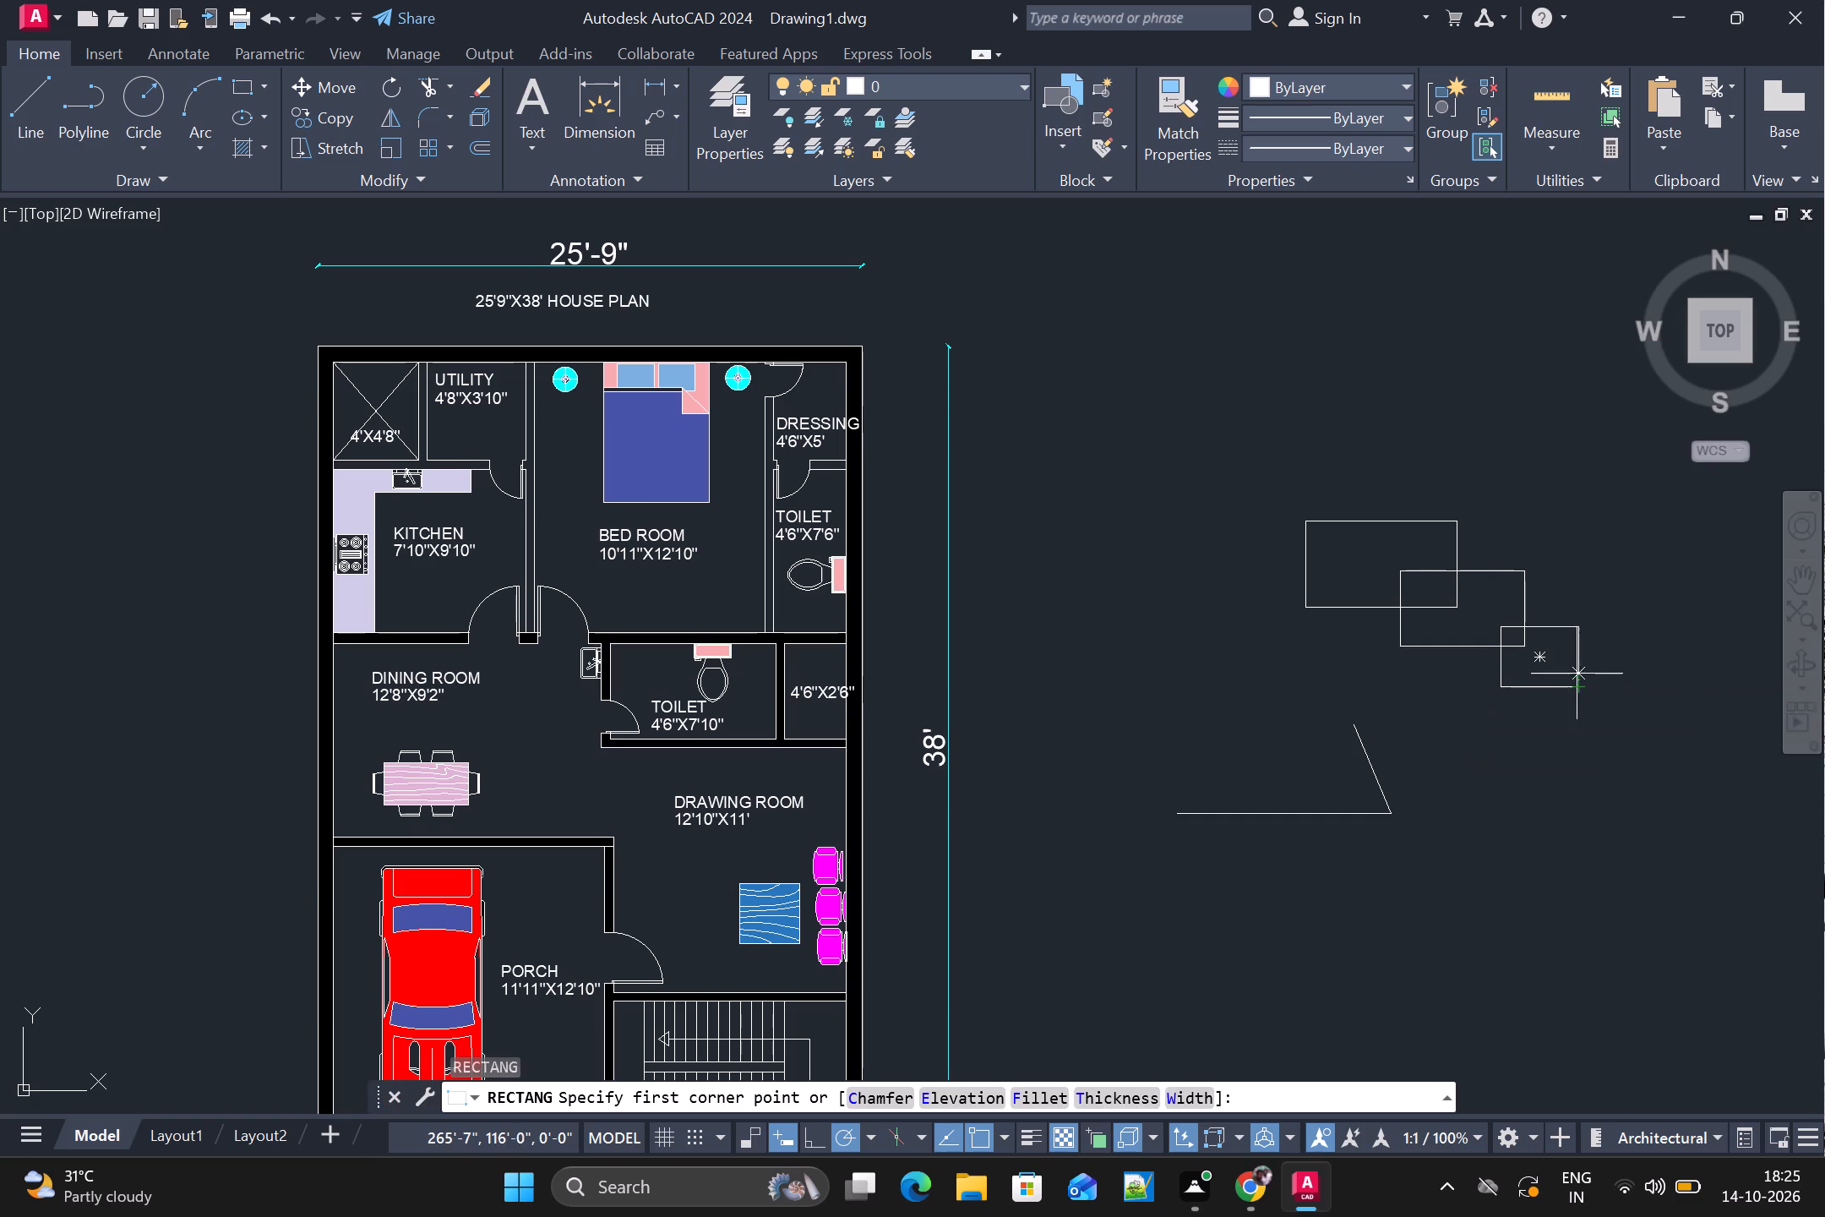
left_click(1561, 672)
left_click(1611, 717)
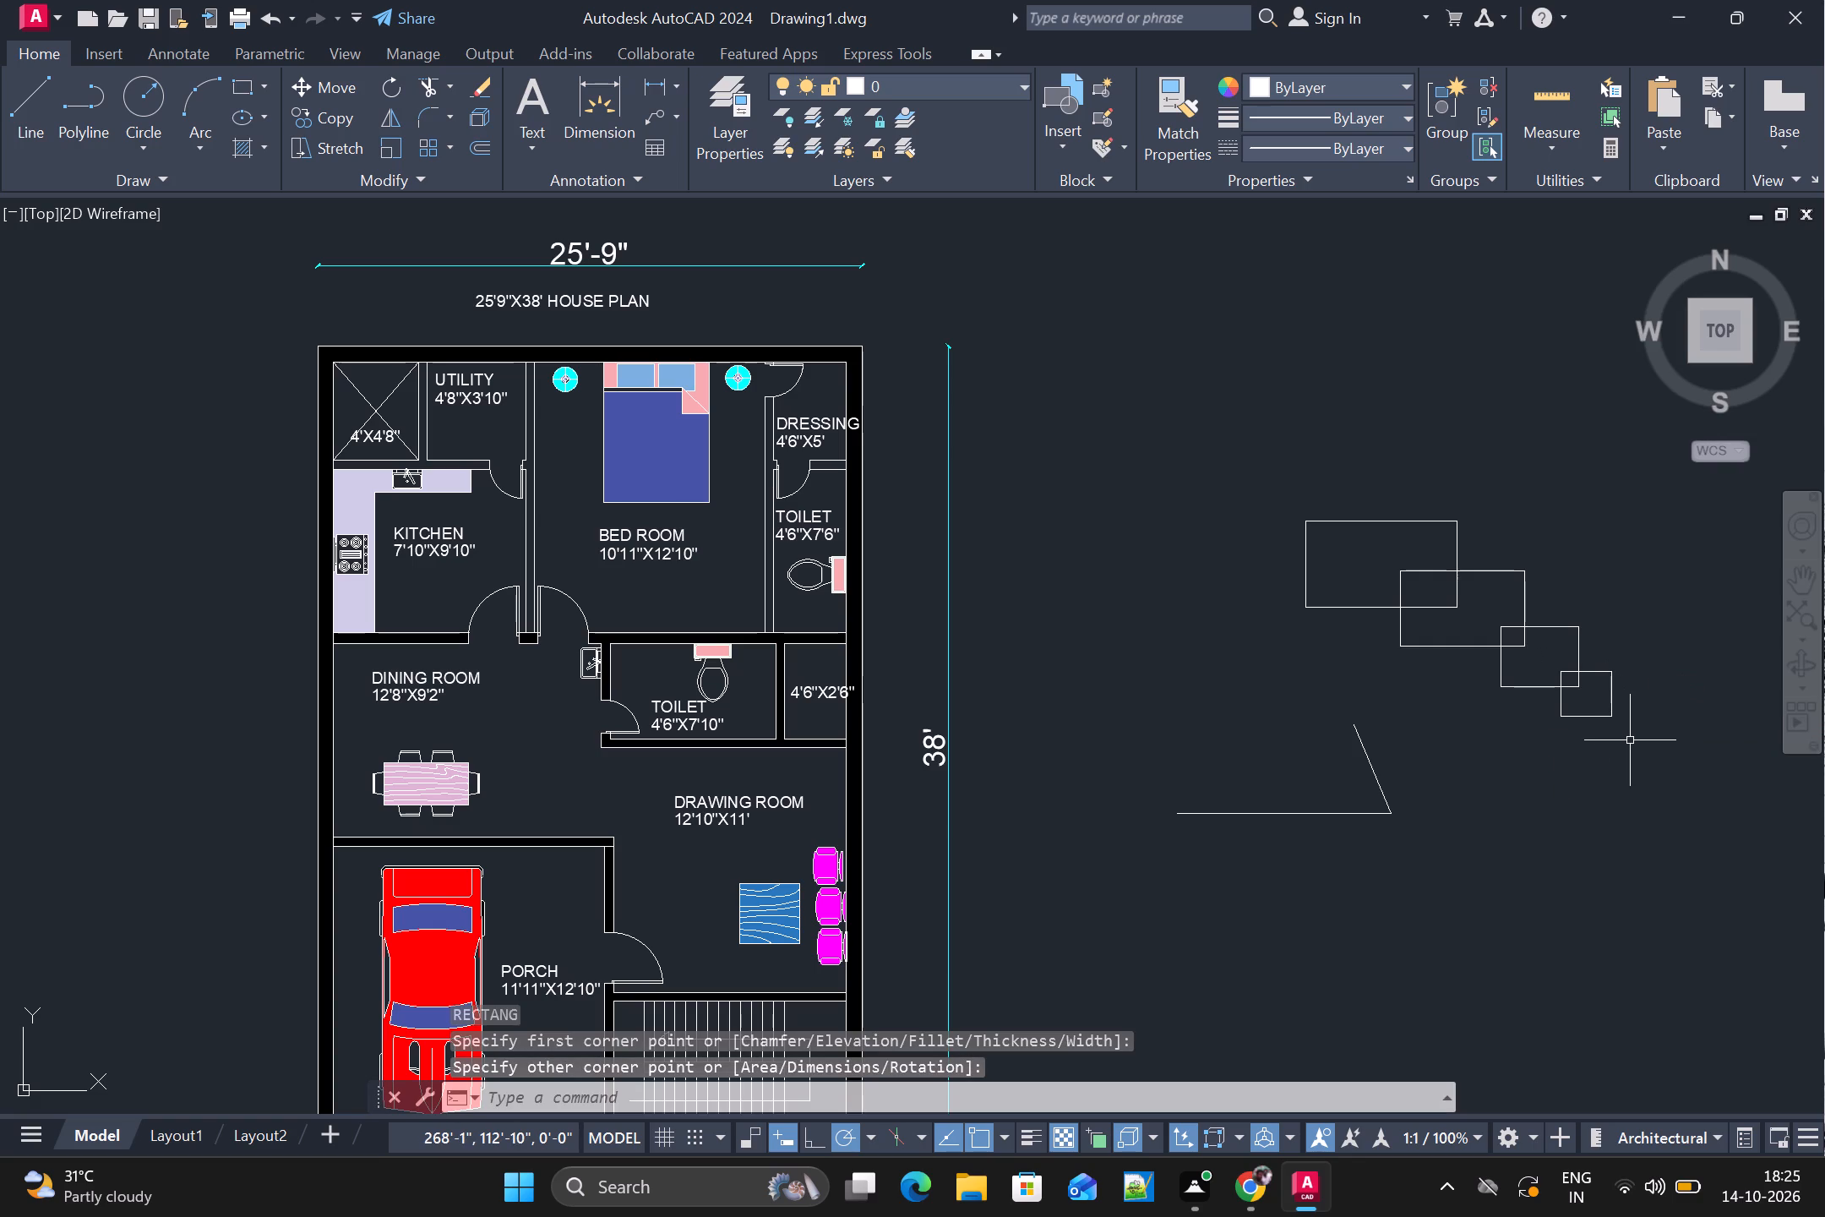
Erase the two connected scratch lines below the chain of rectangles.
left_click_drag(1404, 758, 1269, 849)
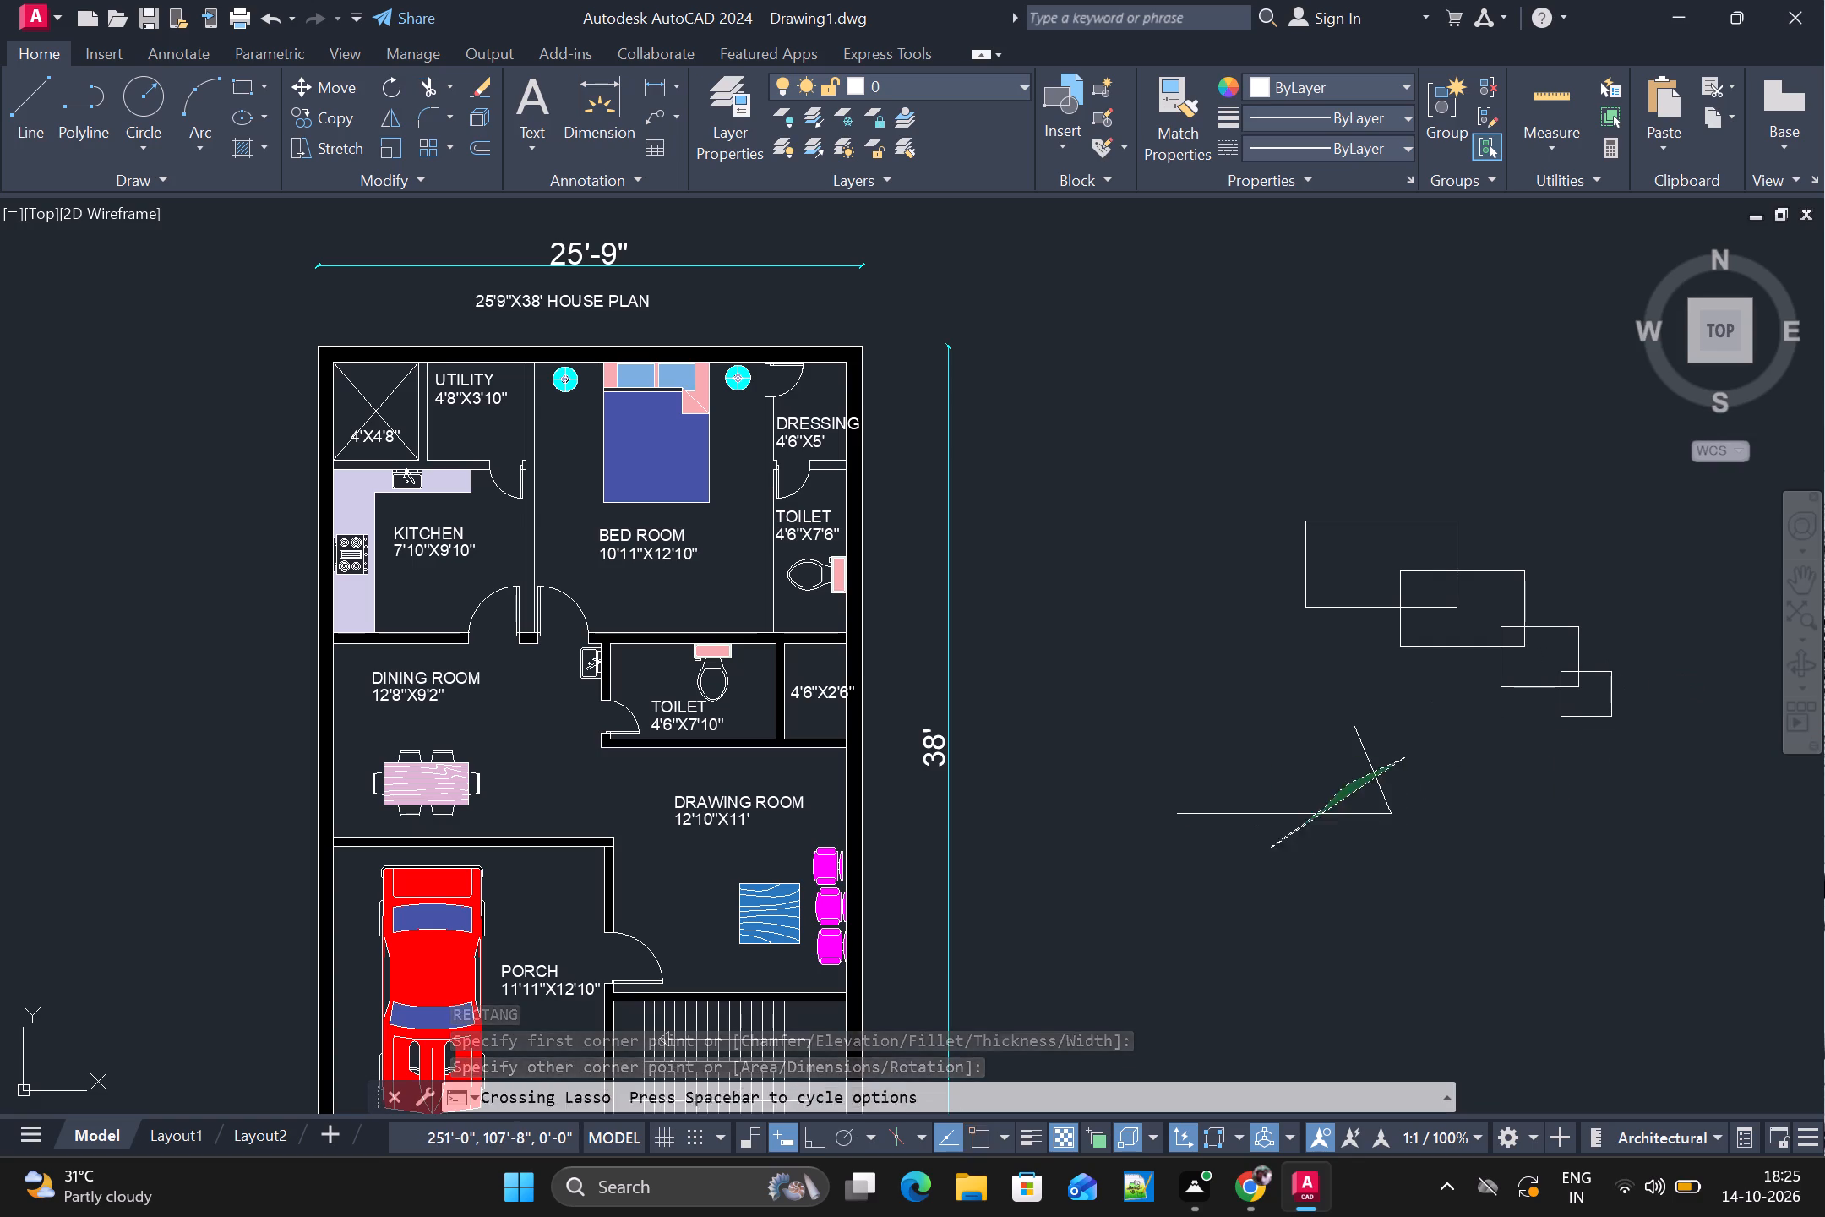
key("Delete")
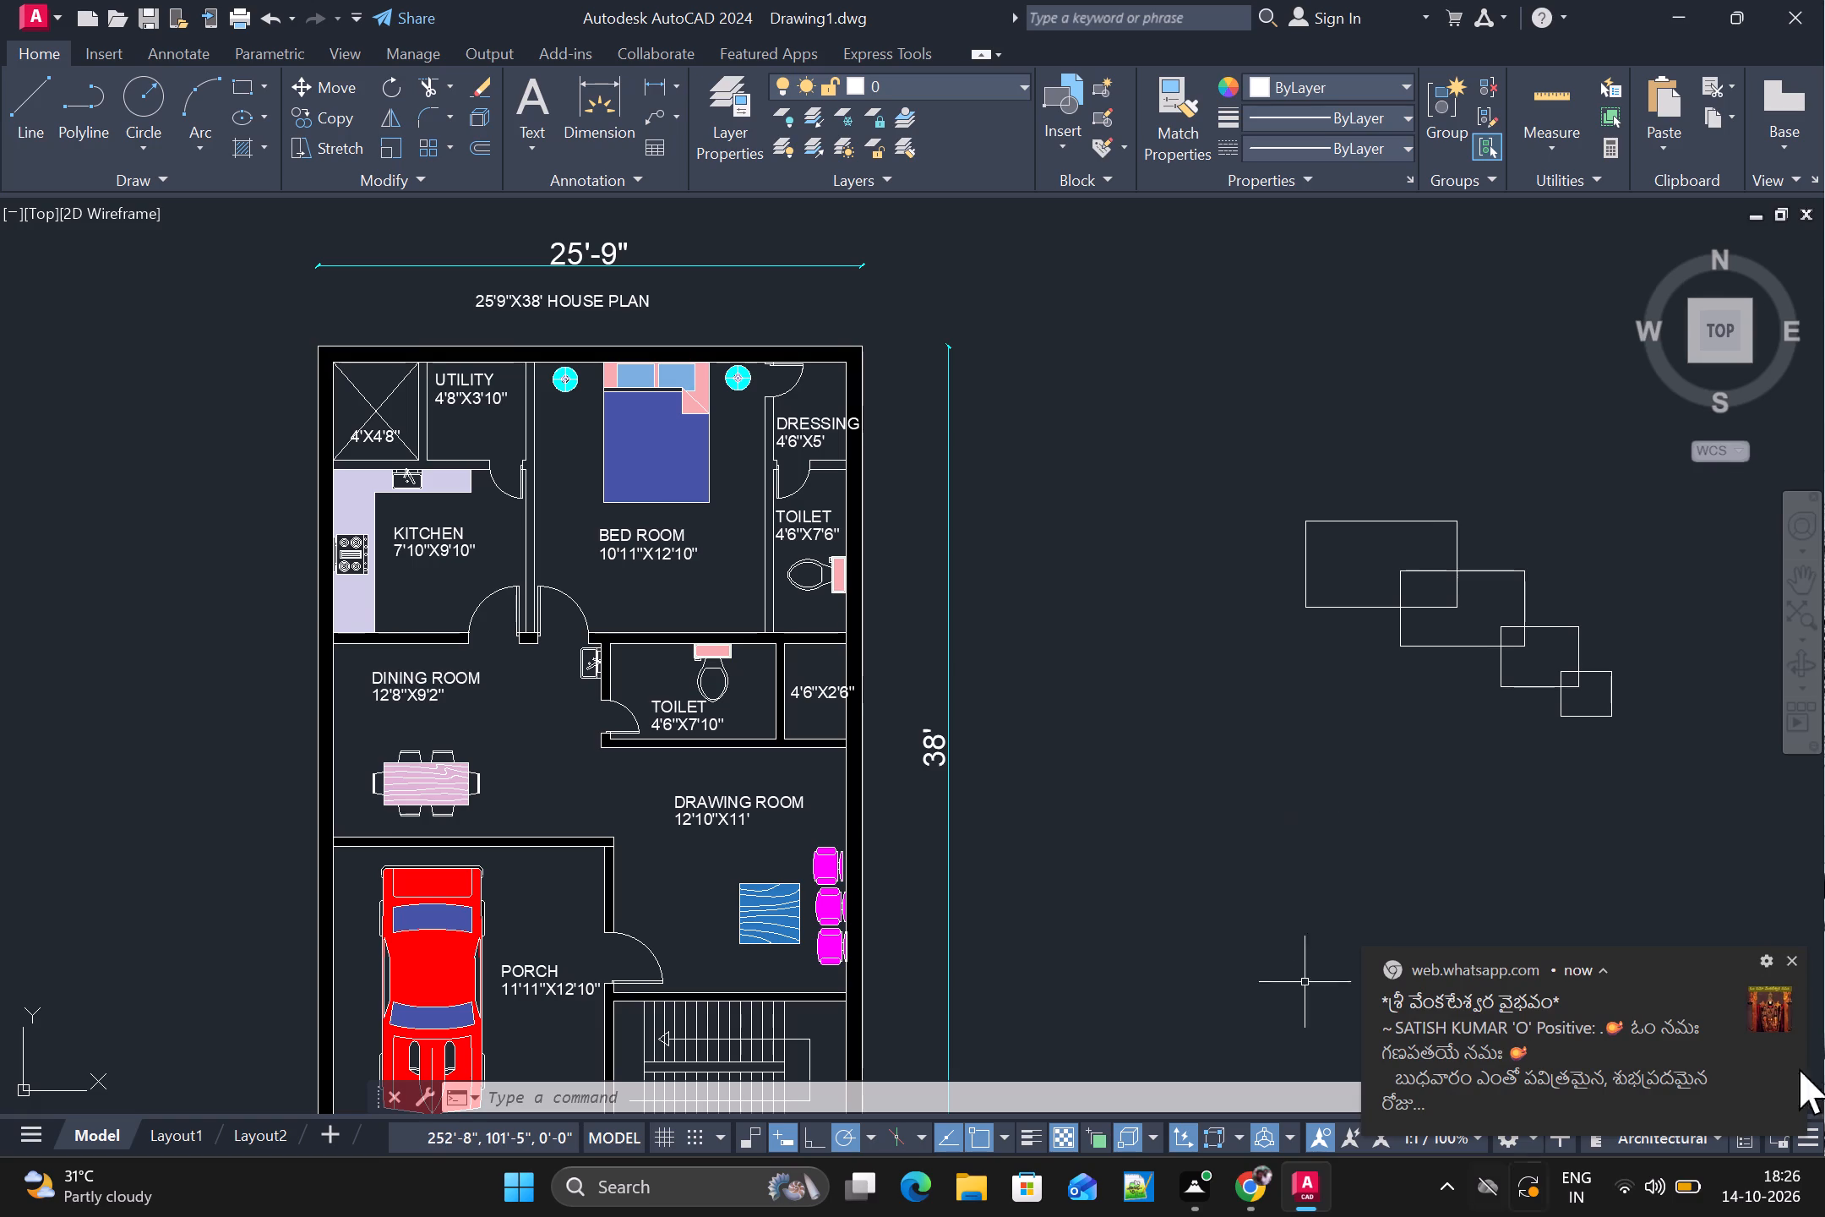
Dismiss the message notification covering part of the drawing.
left_click(1797, 961)
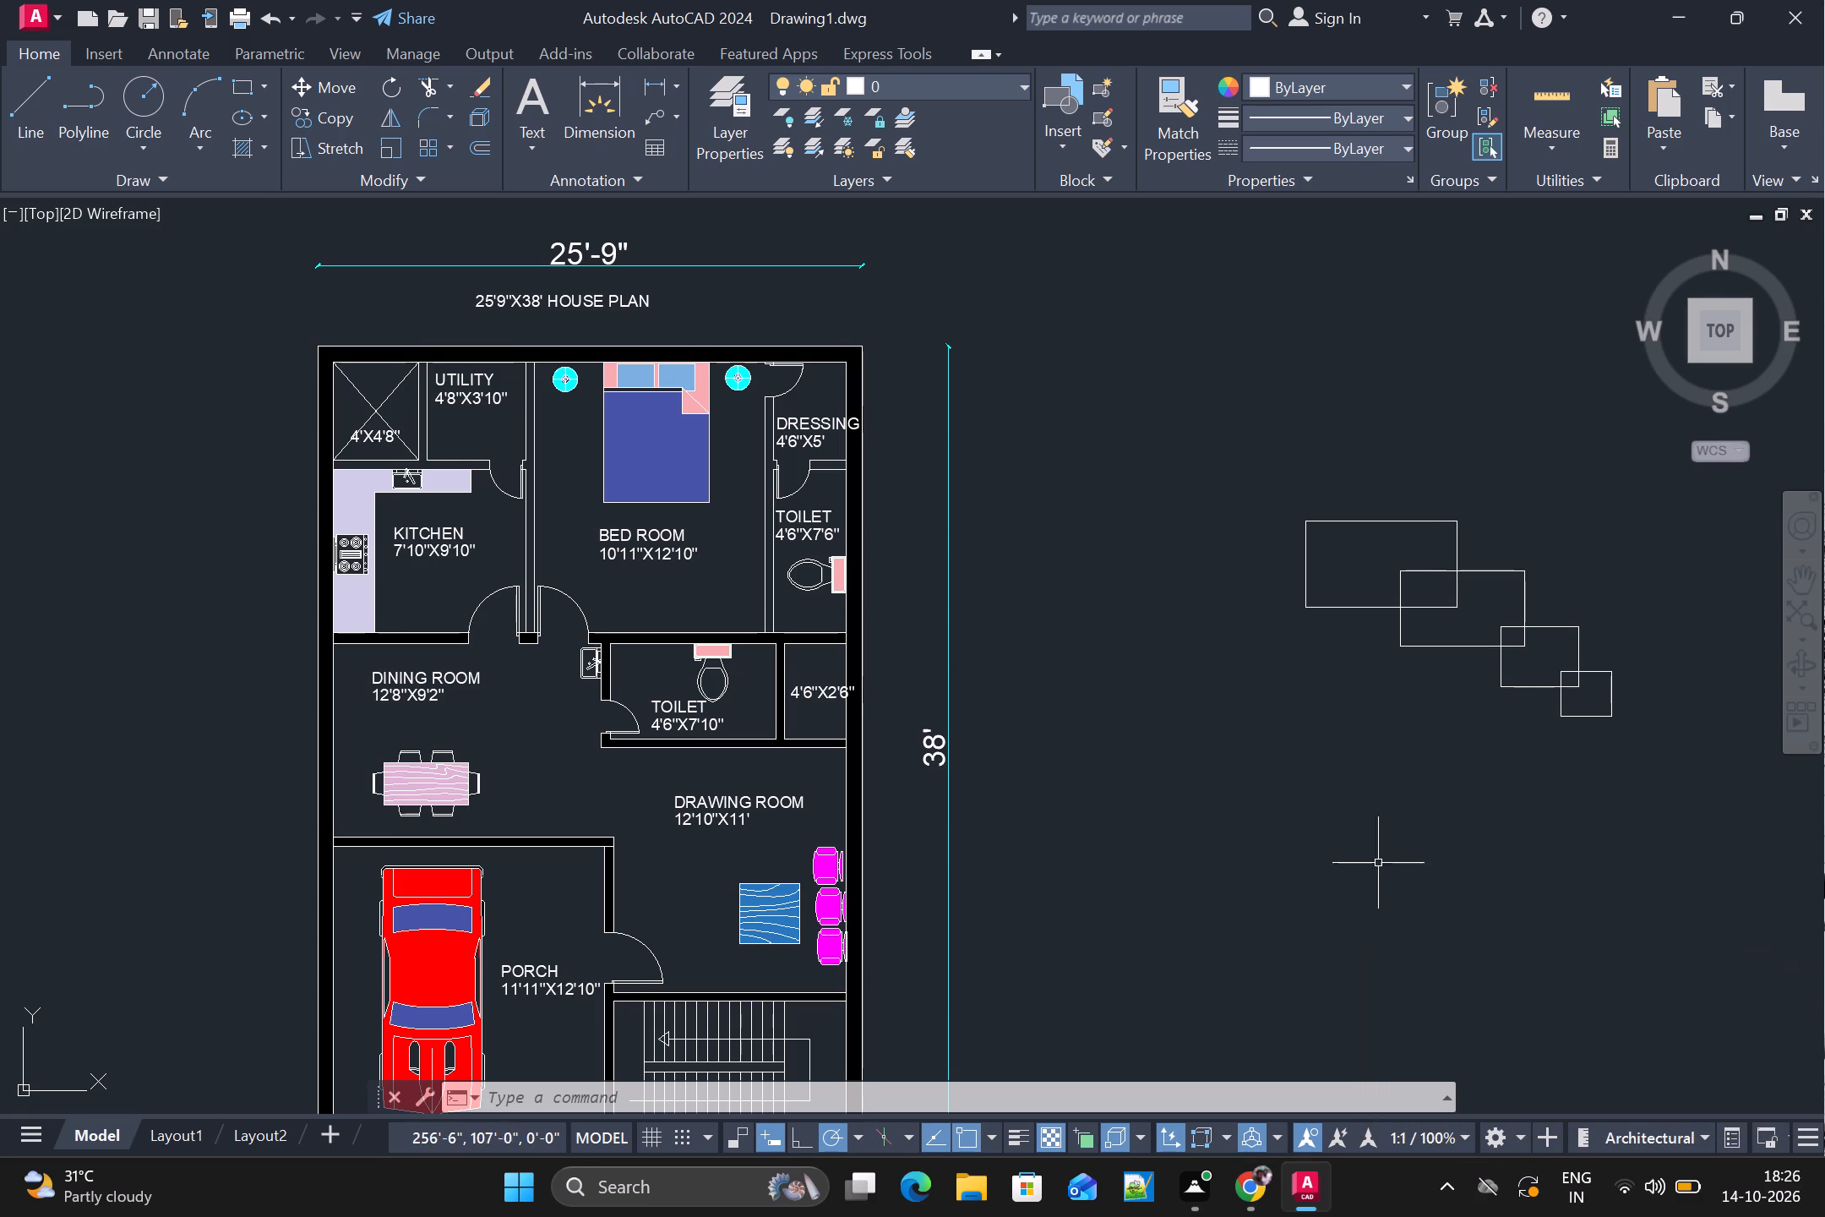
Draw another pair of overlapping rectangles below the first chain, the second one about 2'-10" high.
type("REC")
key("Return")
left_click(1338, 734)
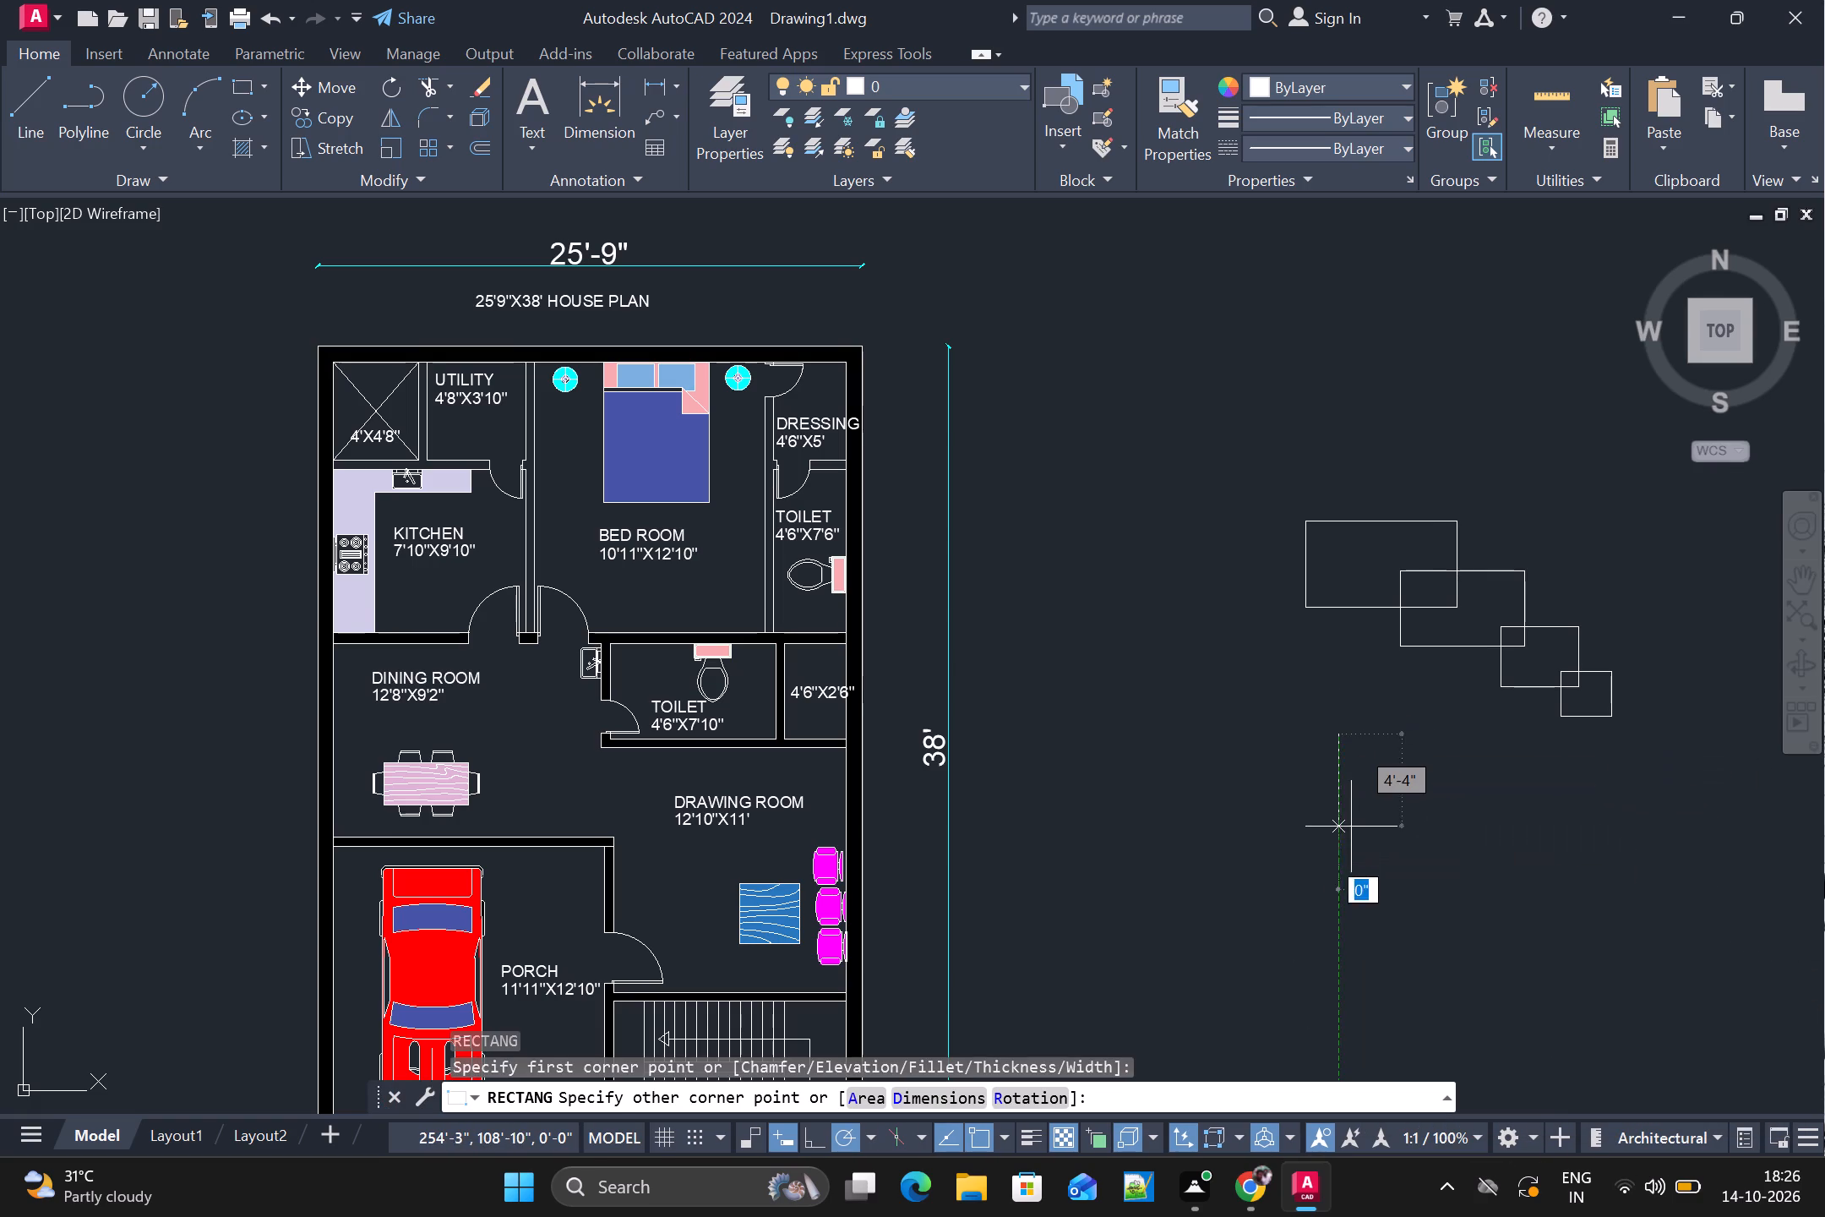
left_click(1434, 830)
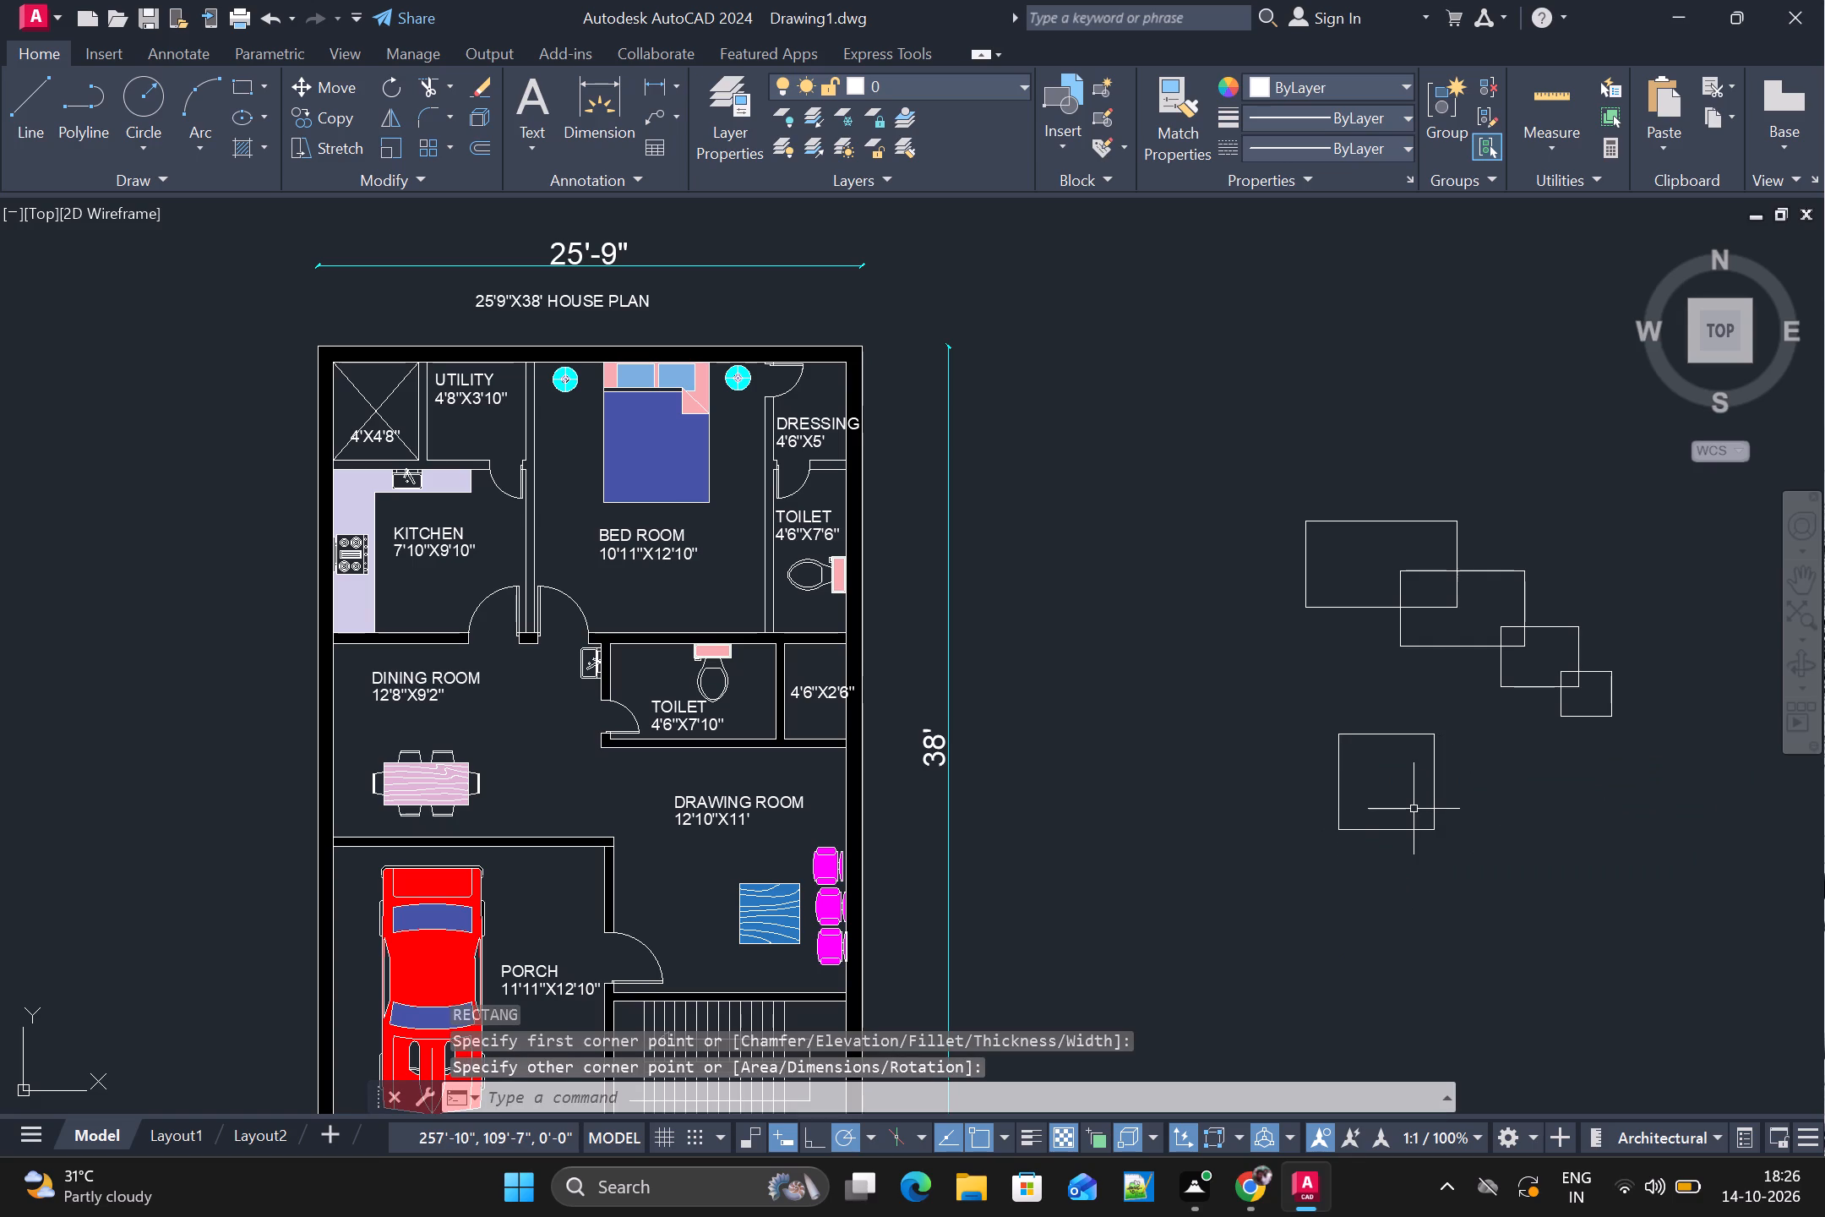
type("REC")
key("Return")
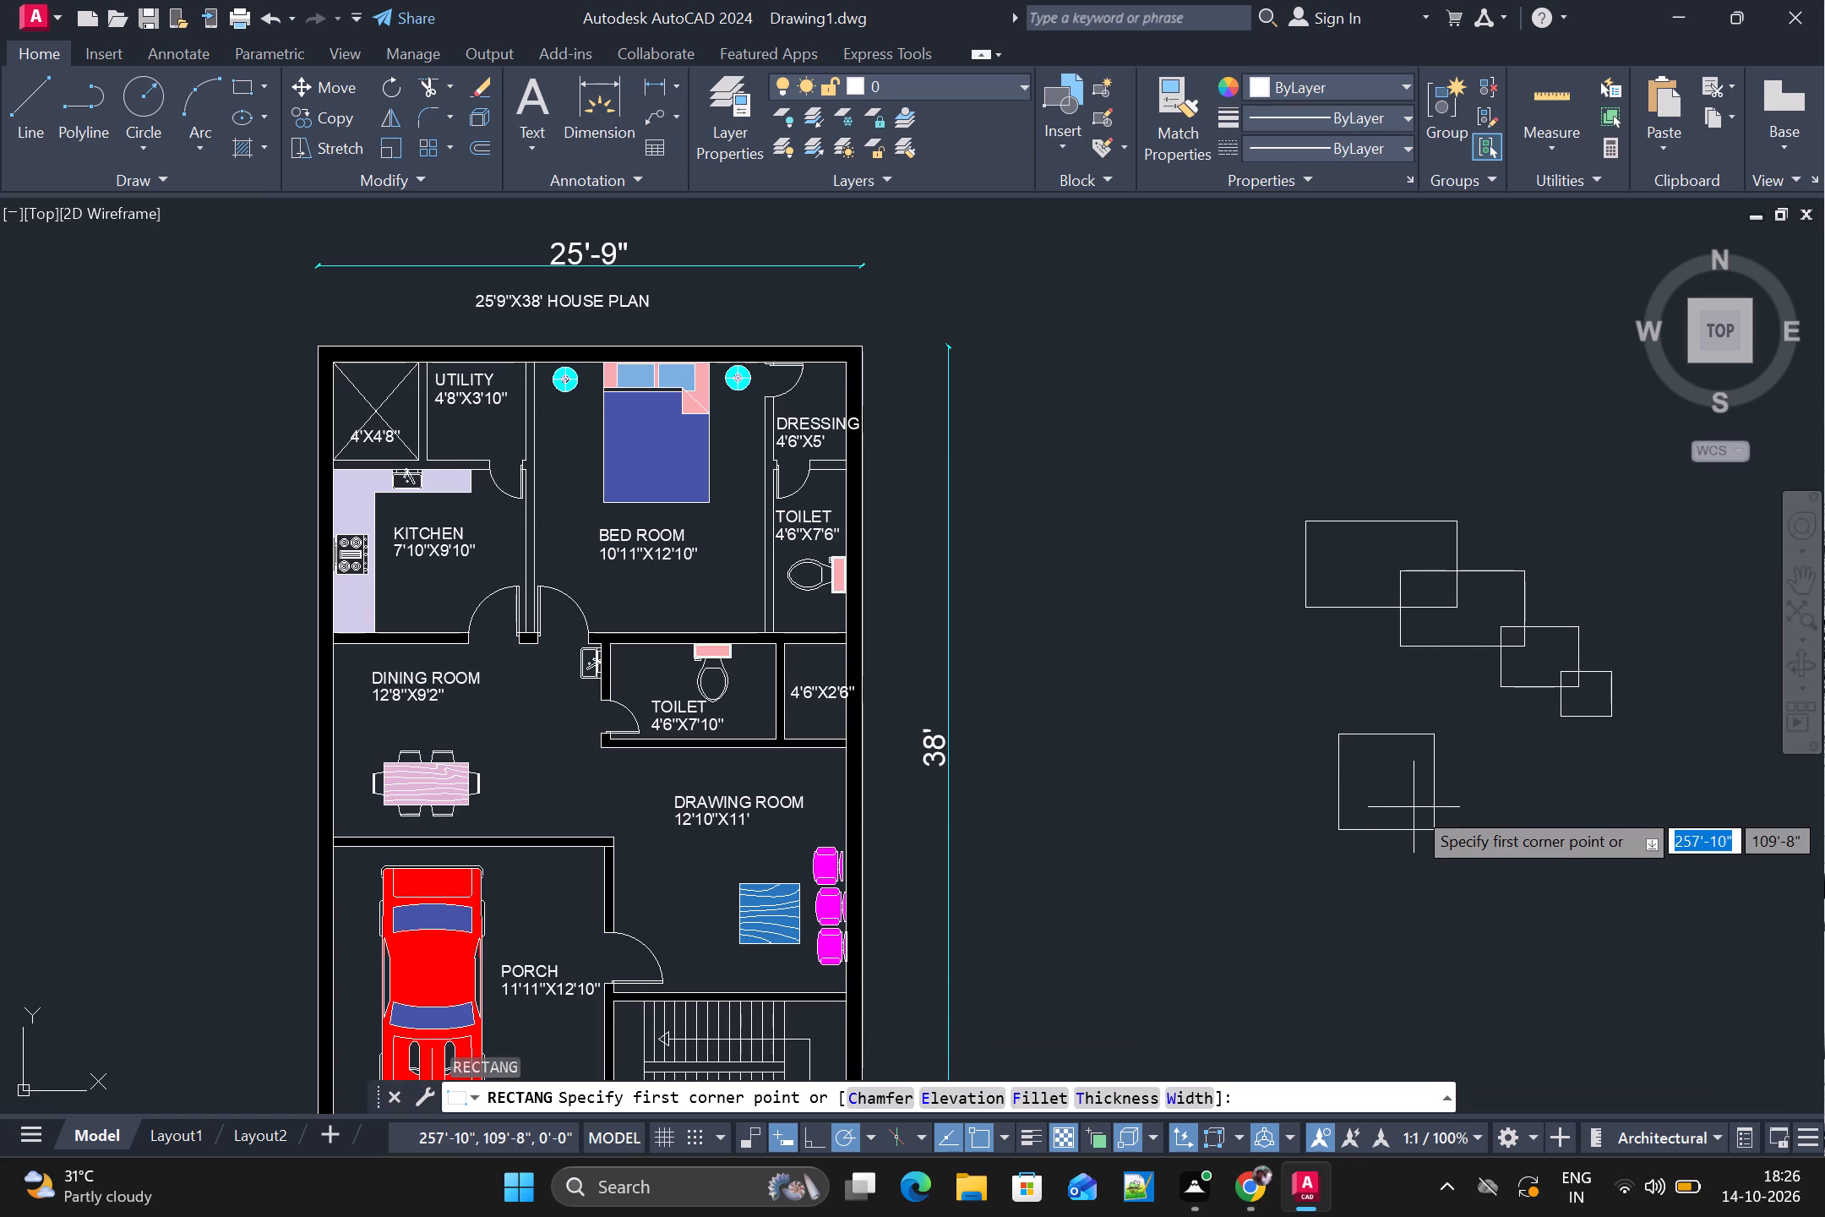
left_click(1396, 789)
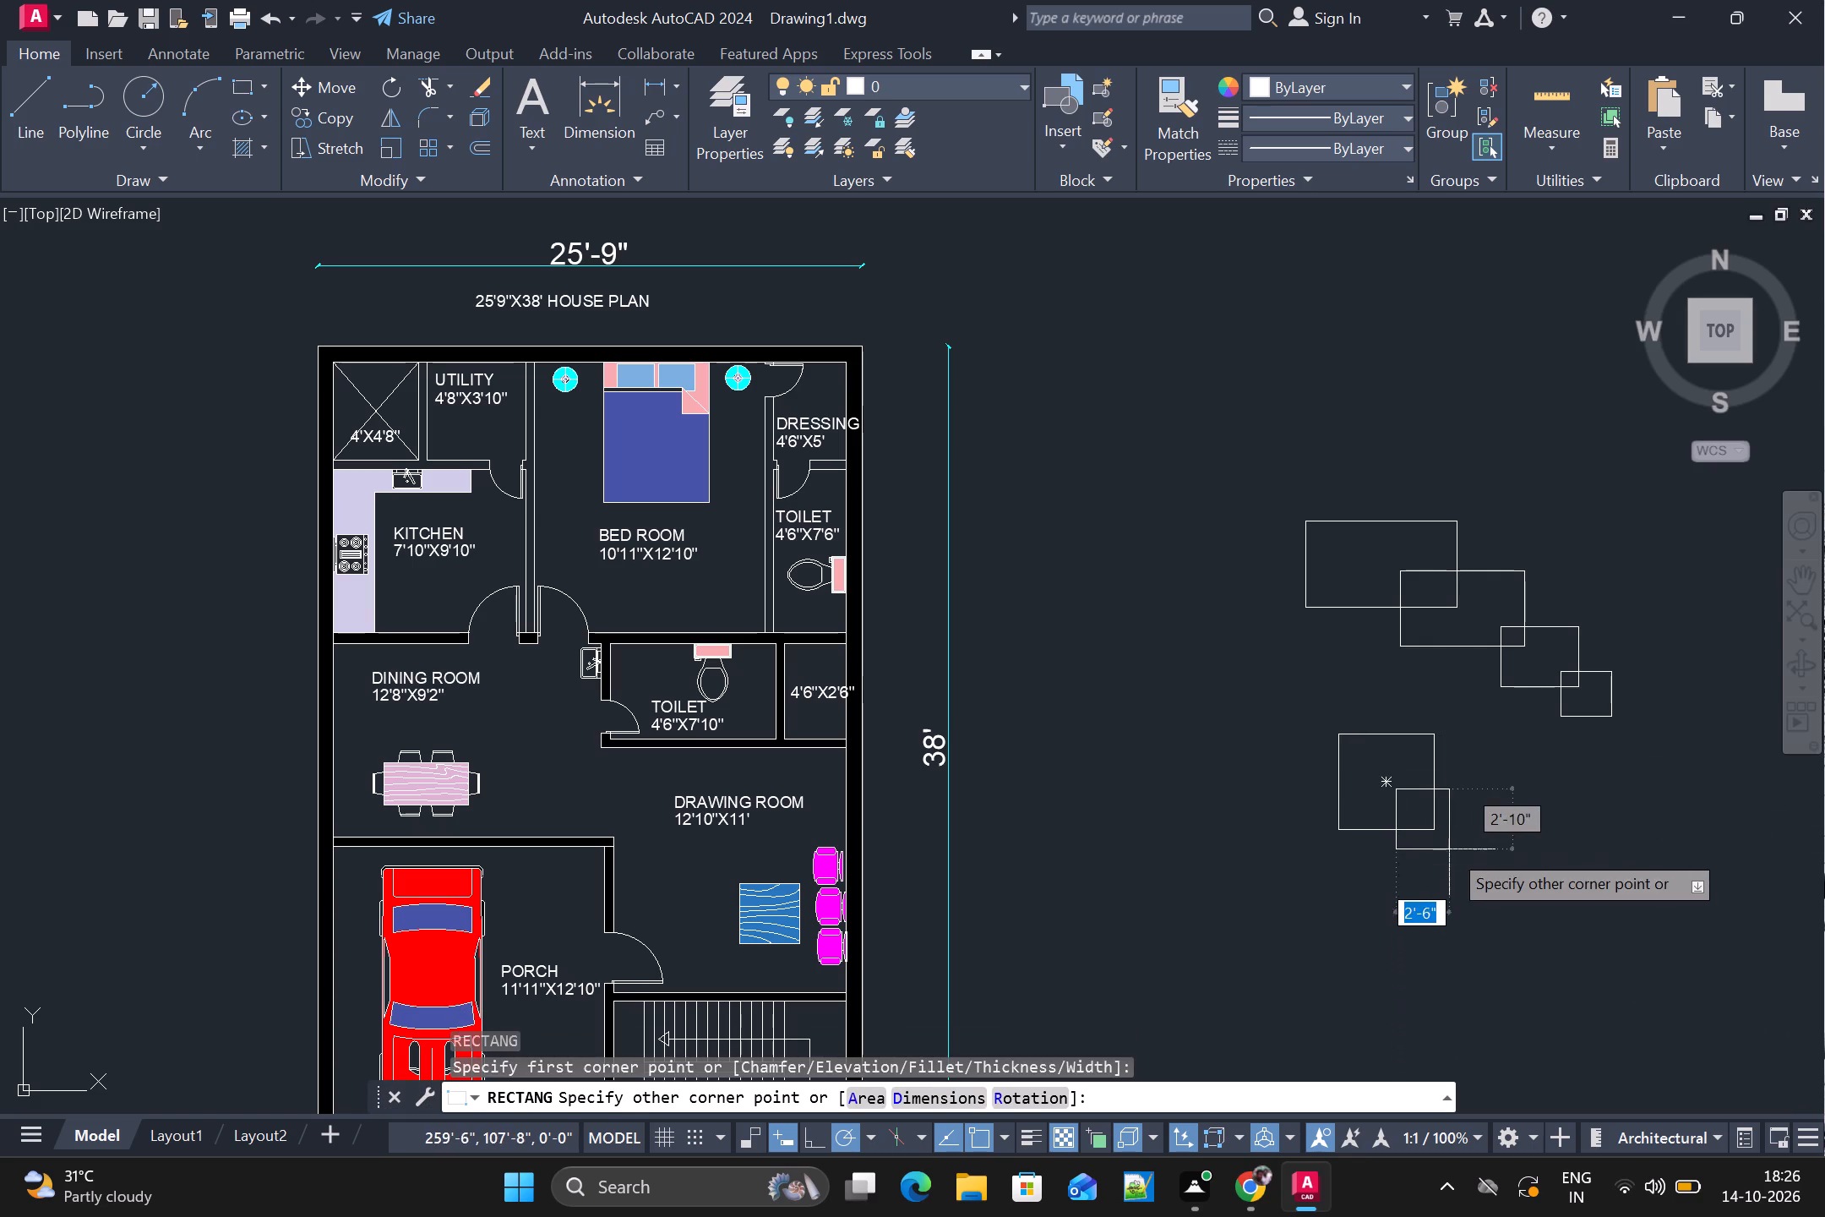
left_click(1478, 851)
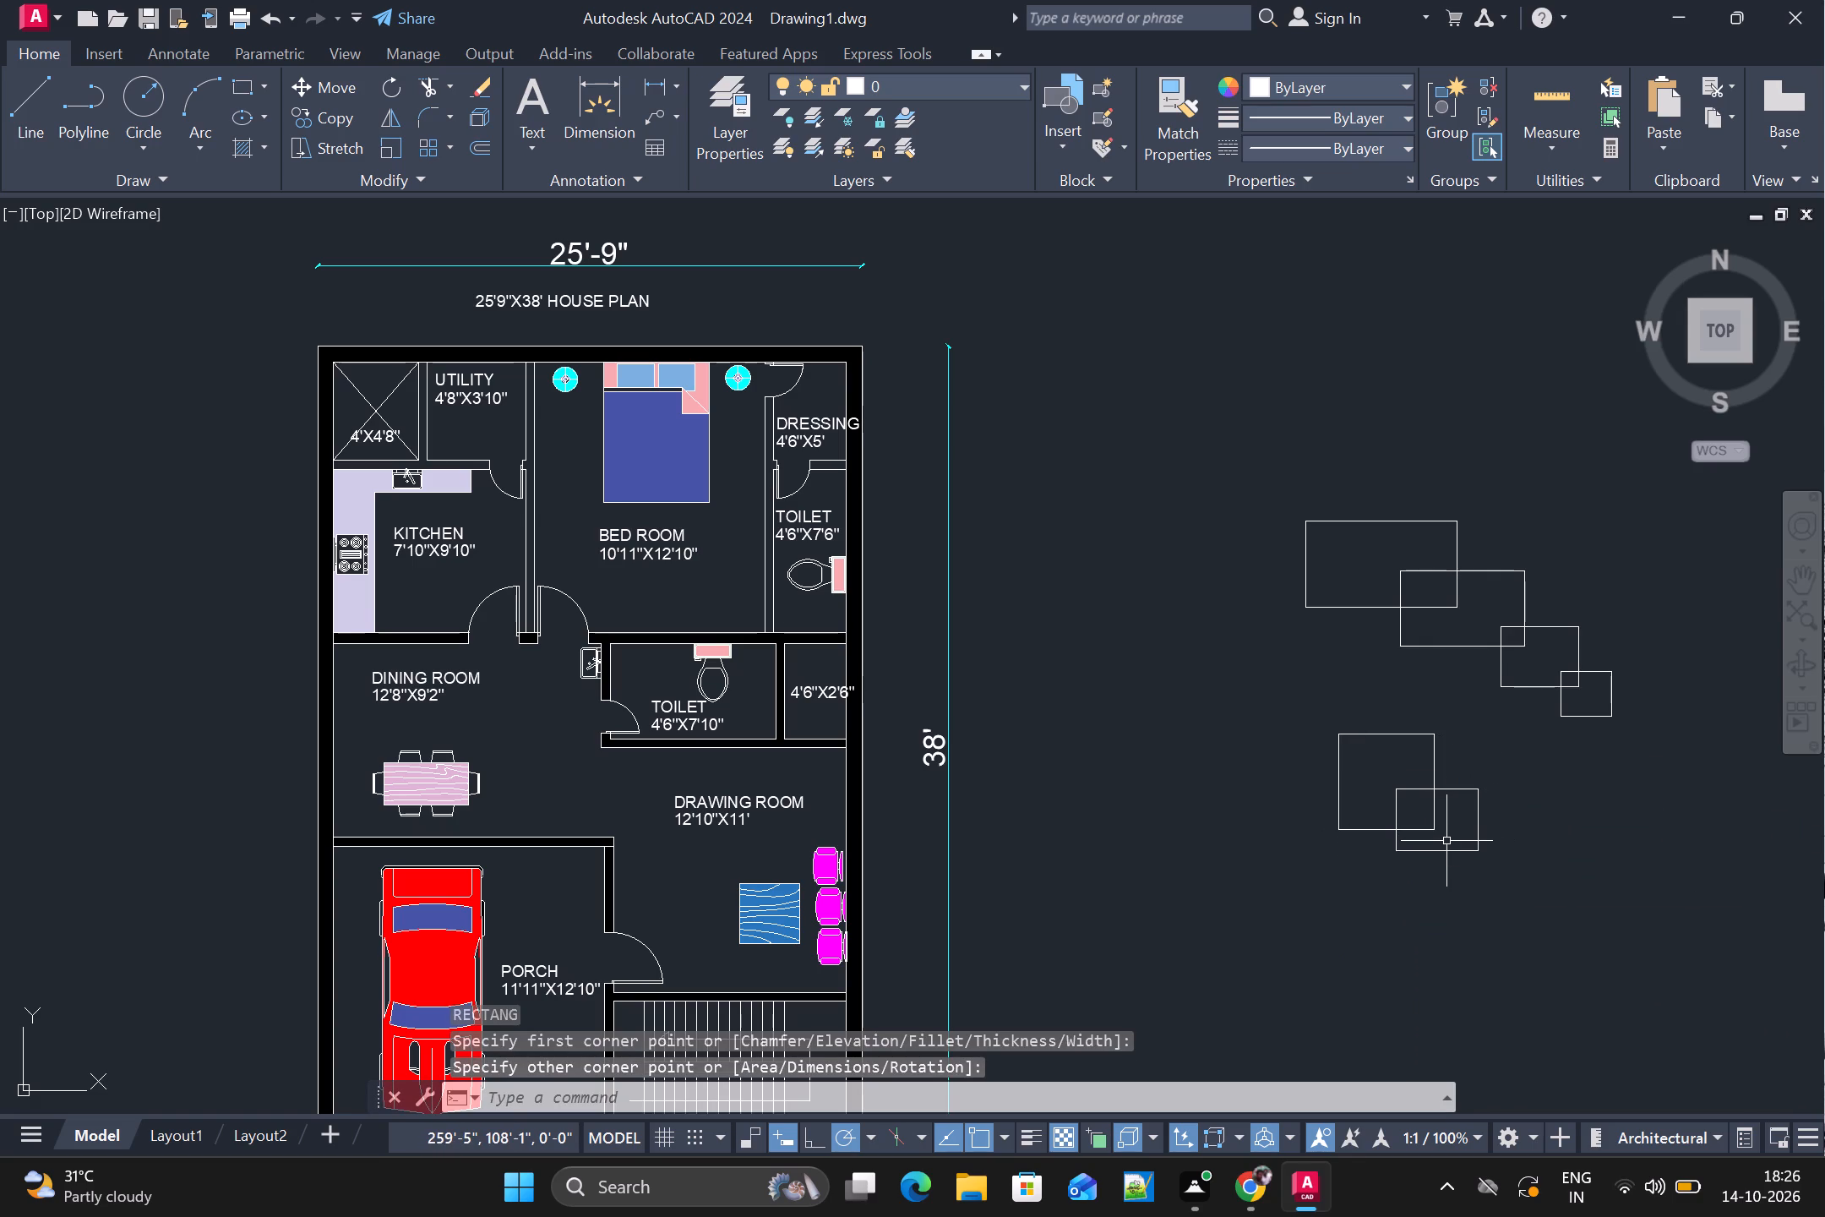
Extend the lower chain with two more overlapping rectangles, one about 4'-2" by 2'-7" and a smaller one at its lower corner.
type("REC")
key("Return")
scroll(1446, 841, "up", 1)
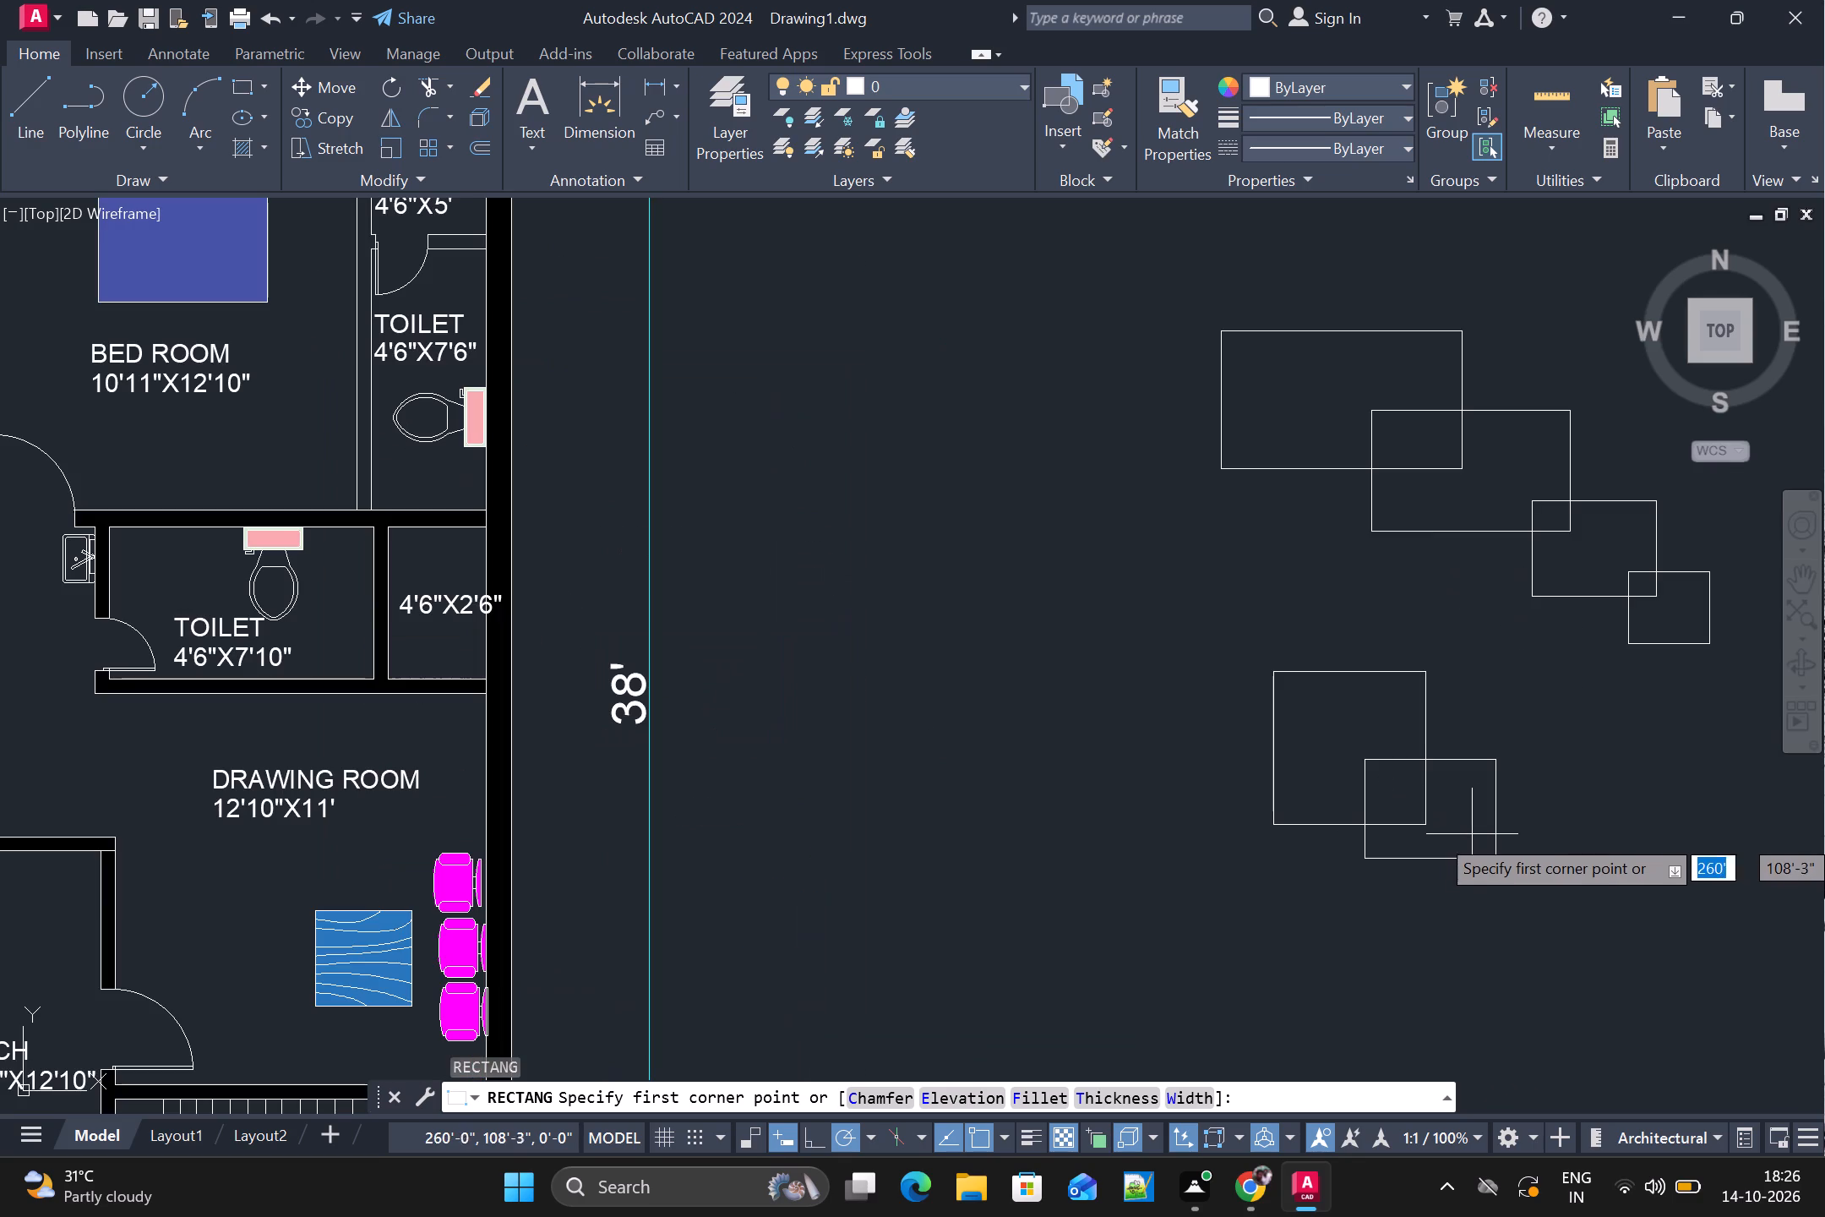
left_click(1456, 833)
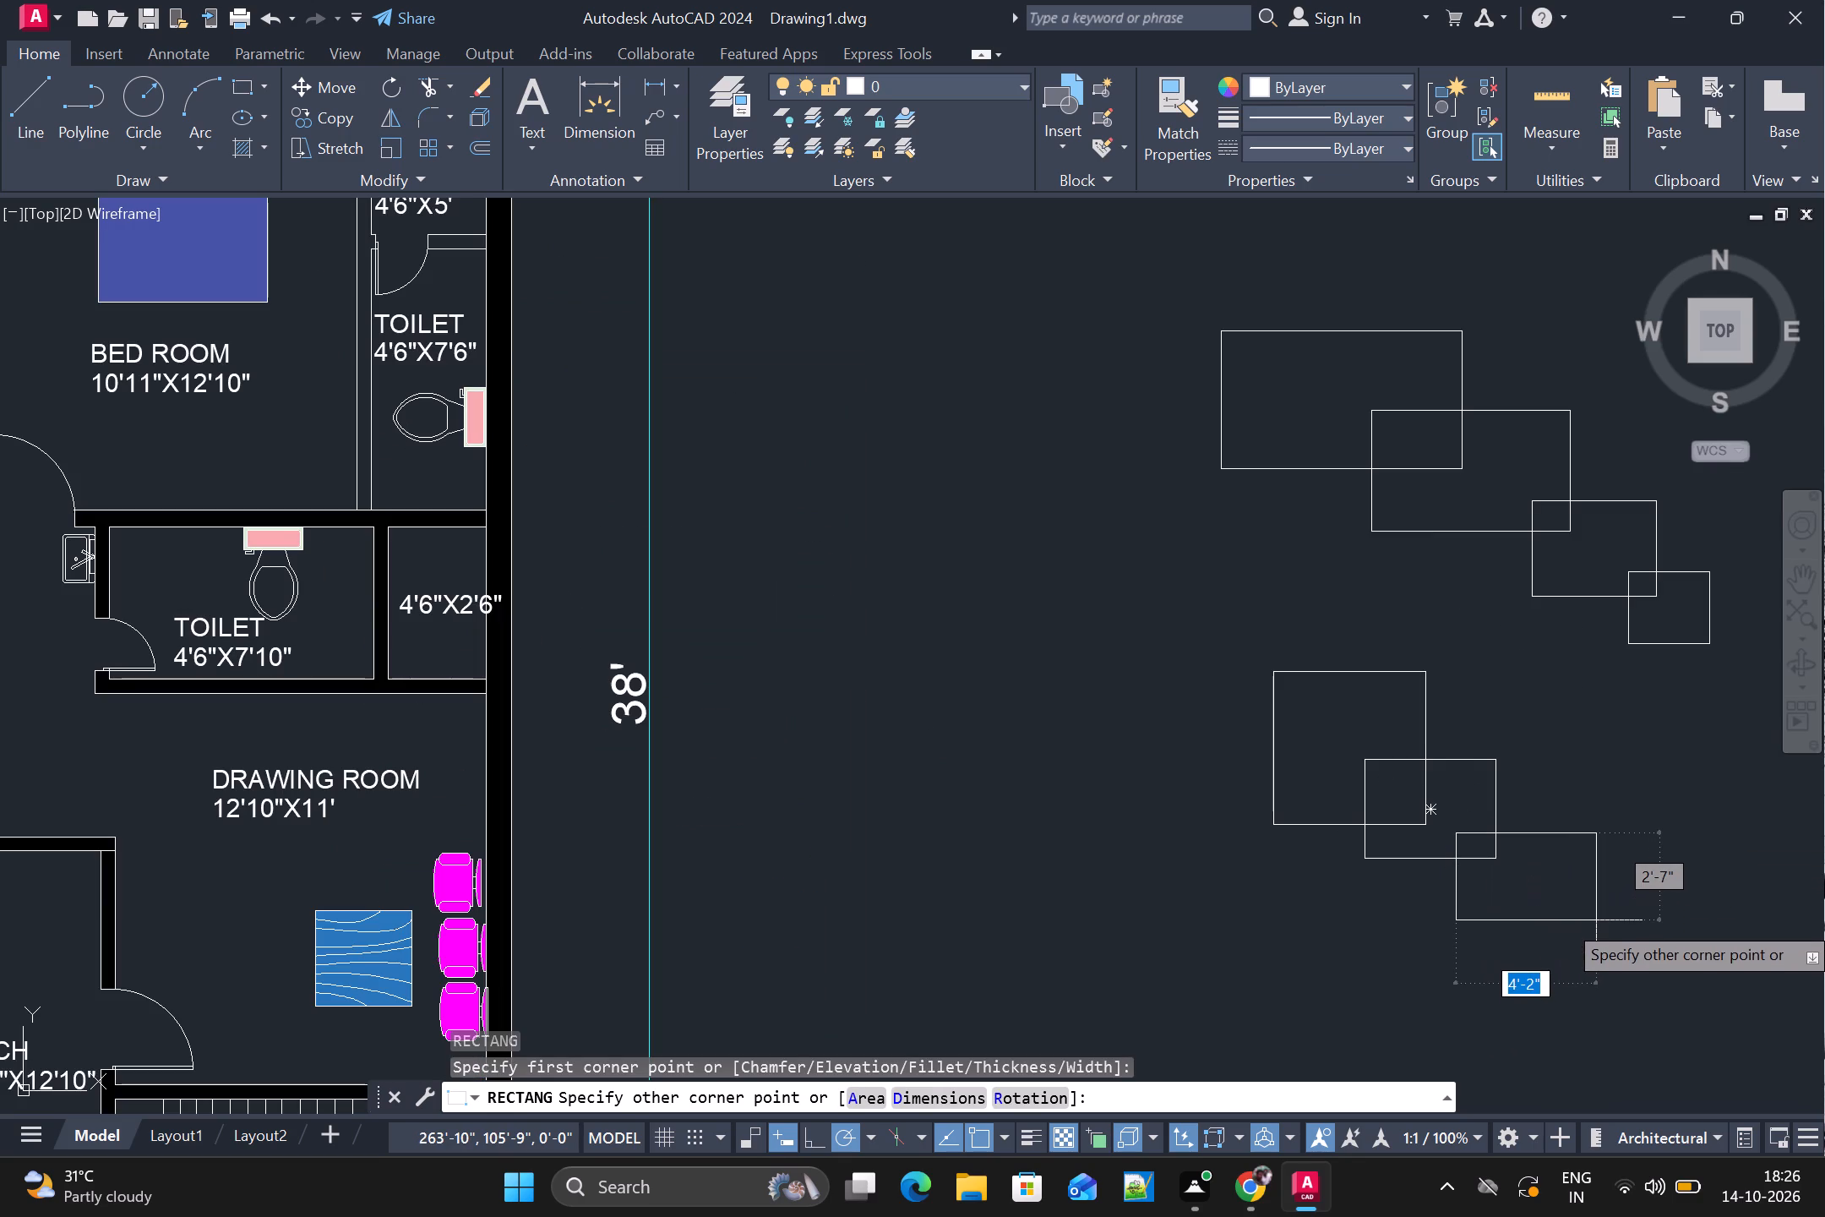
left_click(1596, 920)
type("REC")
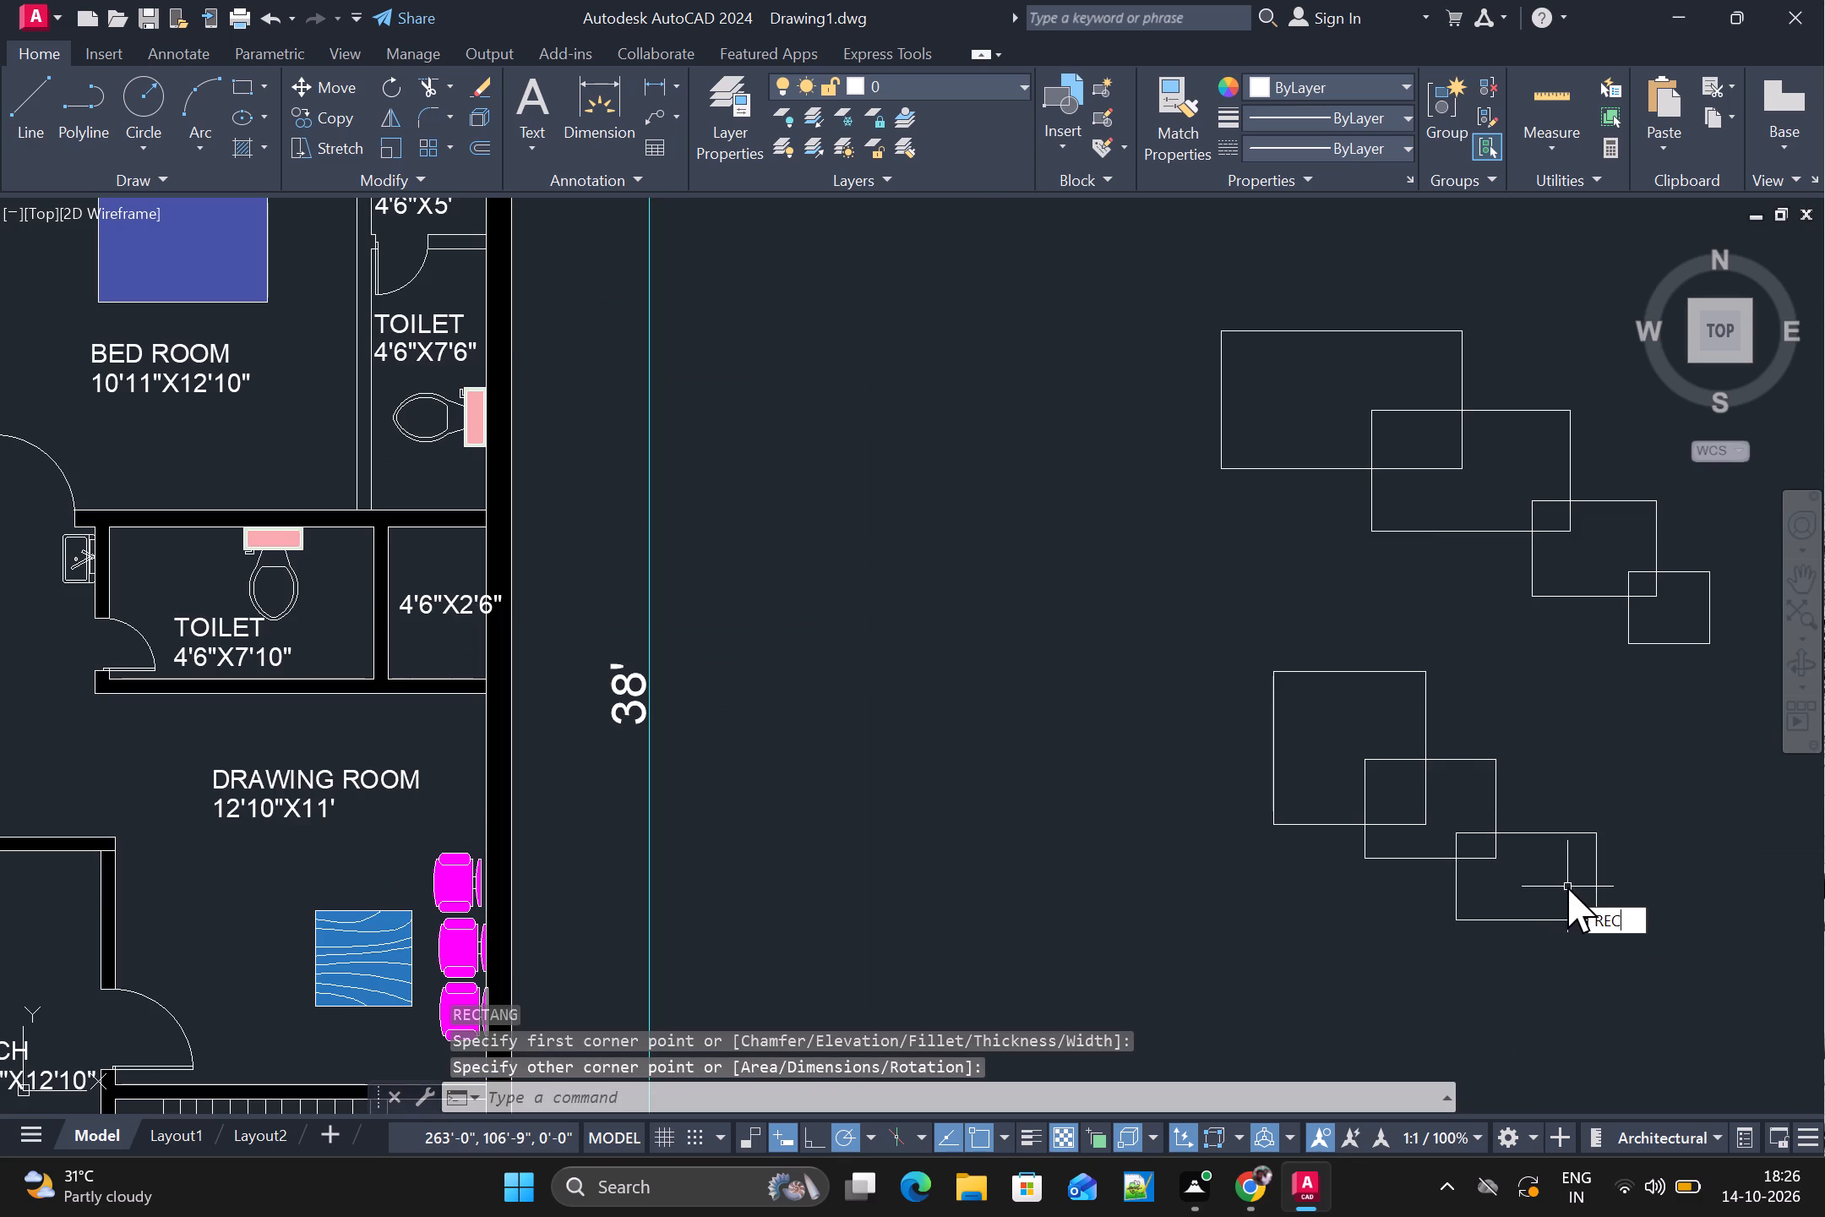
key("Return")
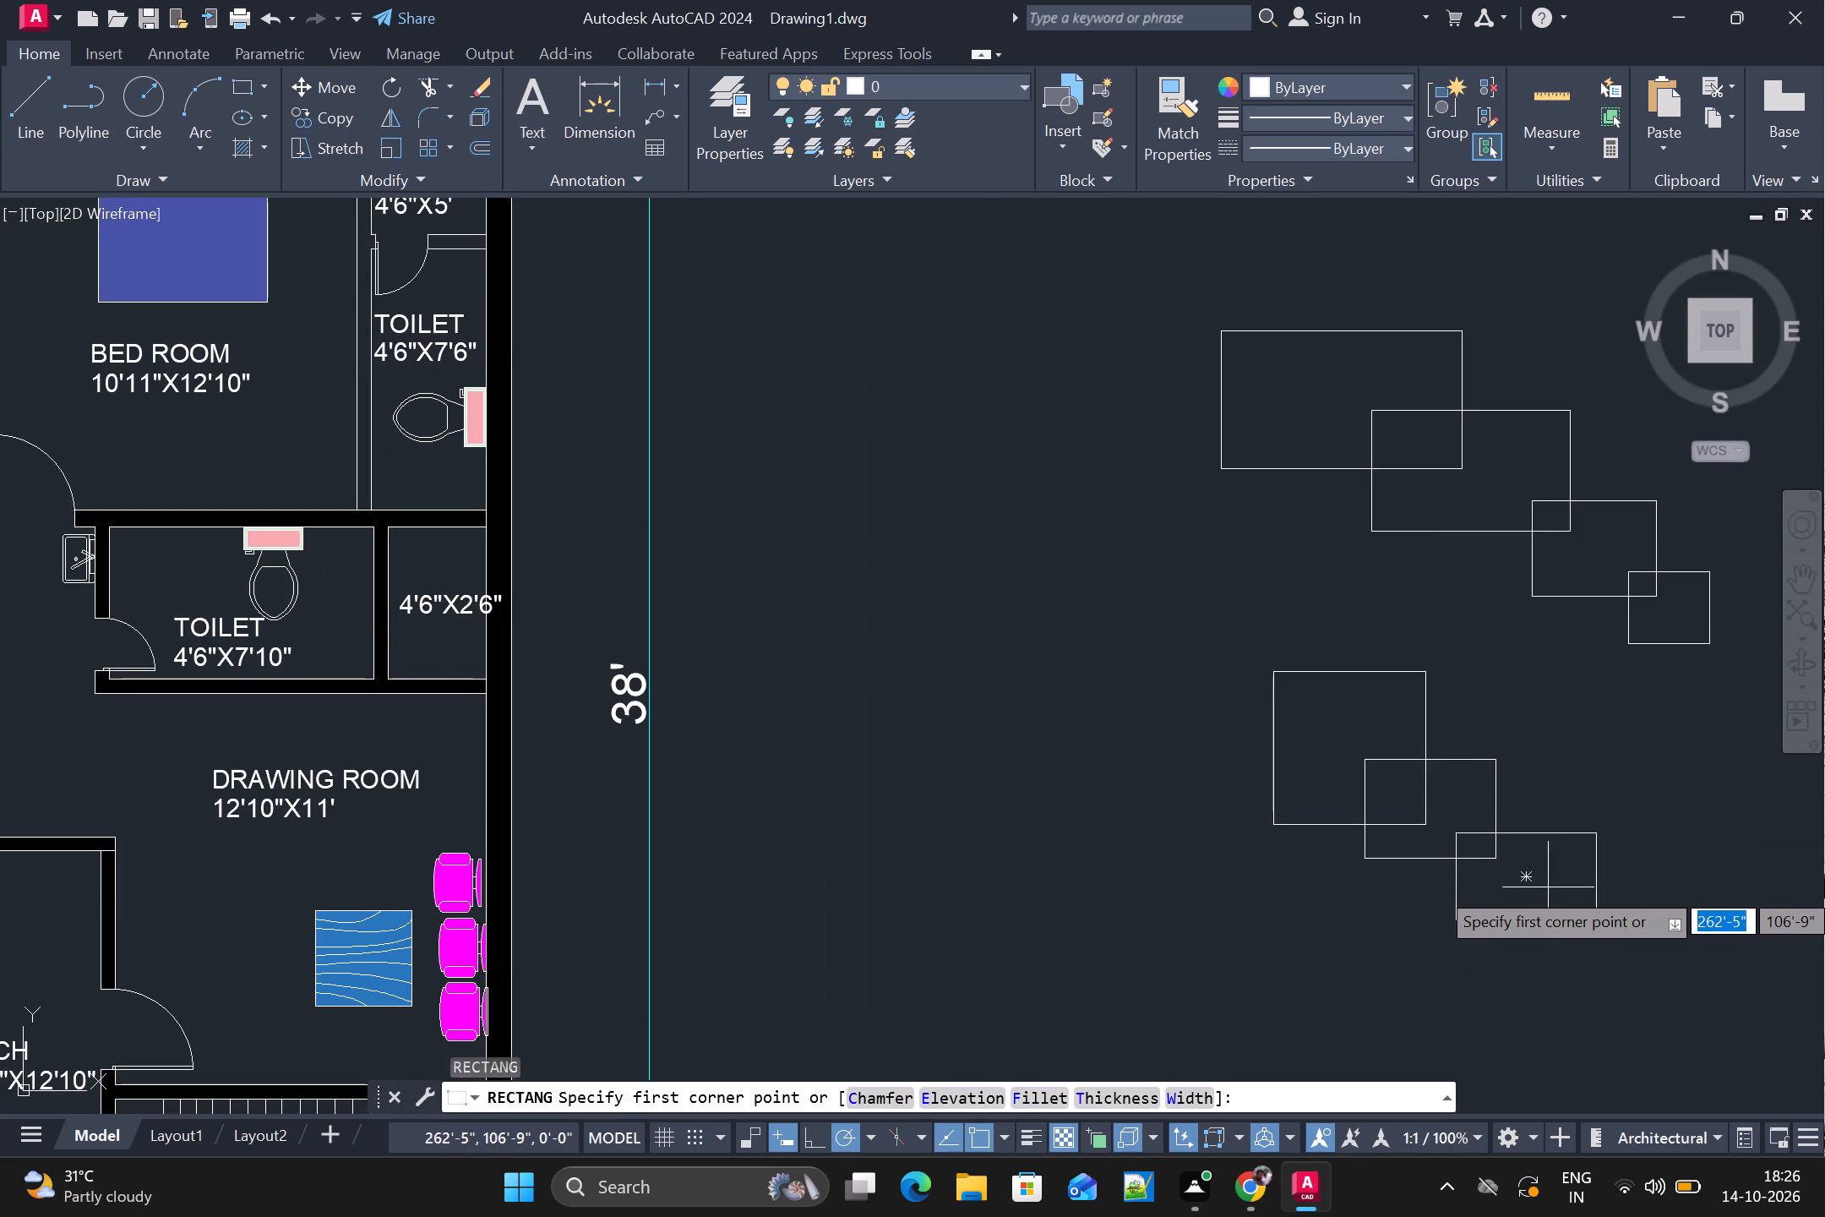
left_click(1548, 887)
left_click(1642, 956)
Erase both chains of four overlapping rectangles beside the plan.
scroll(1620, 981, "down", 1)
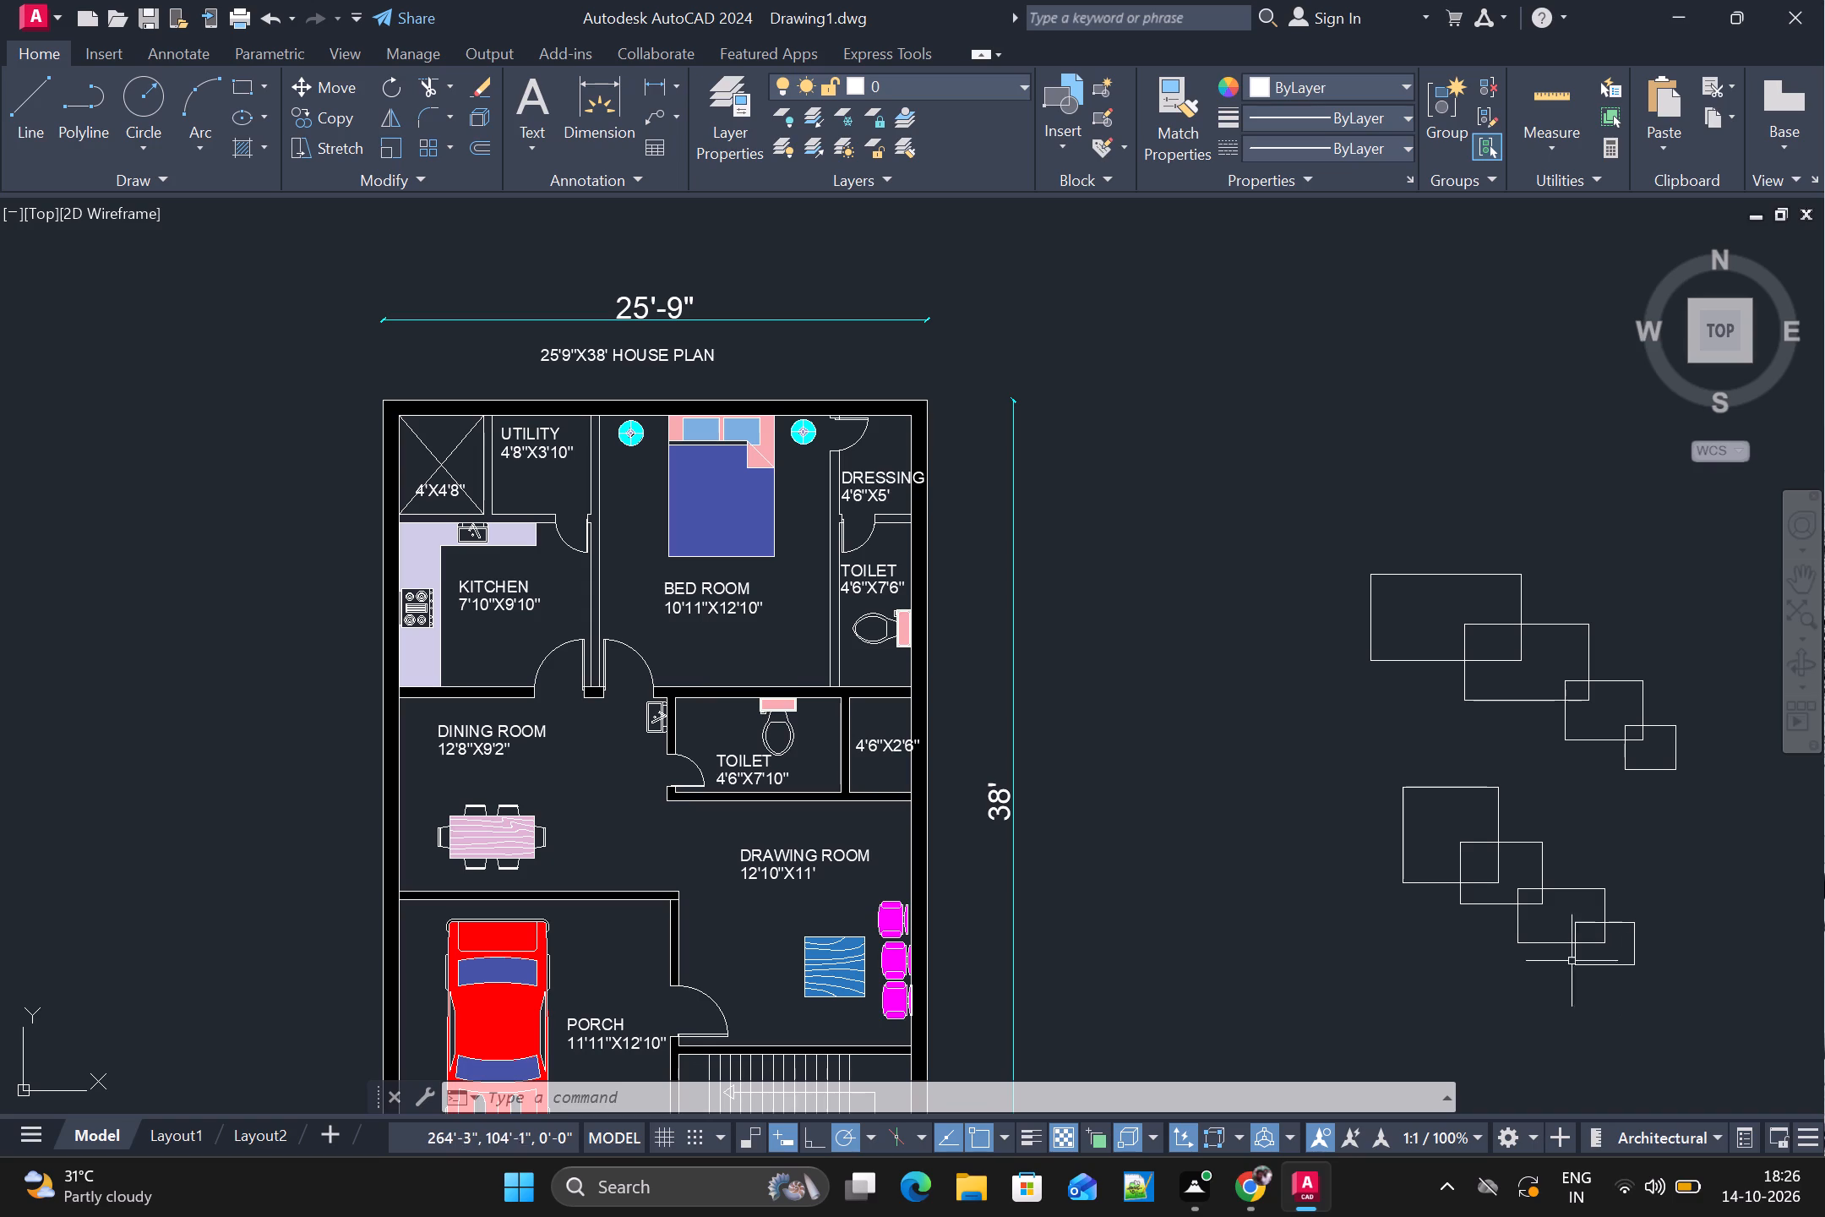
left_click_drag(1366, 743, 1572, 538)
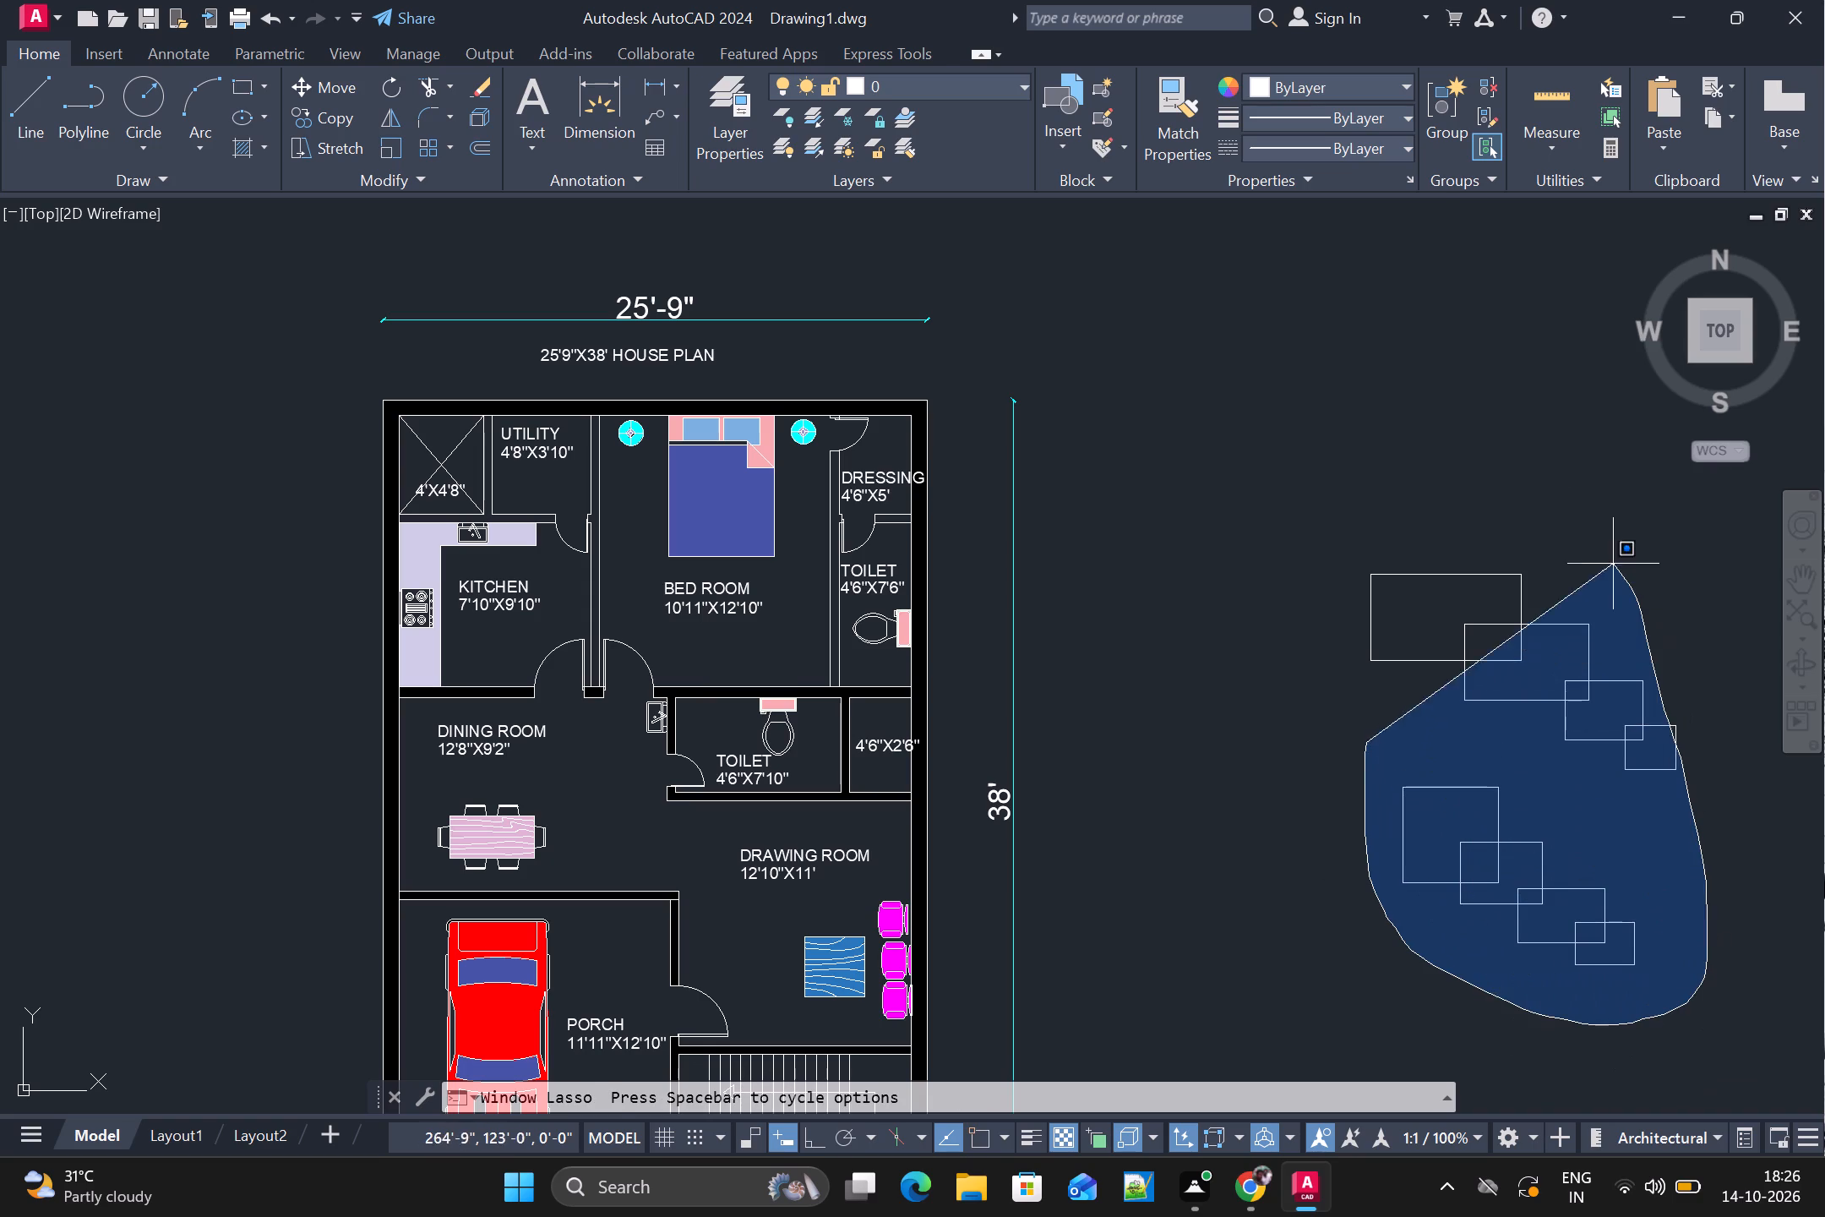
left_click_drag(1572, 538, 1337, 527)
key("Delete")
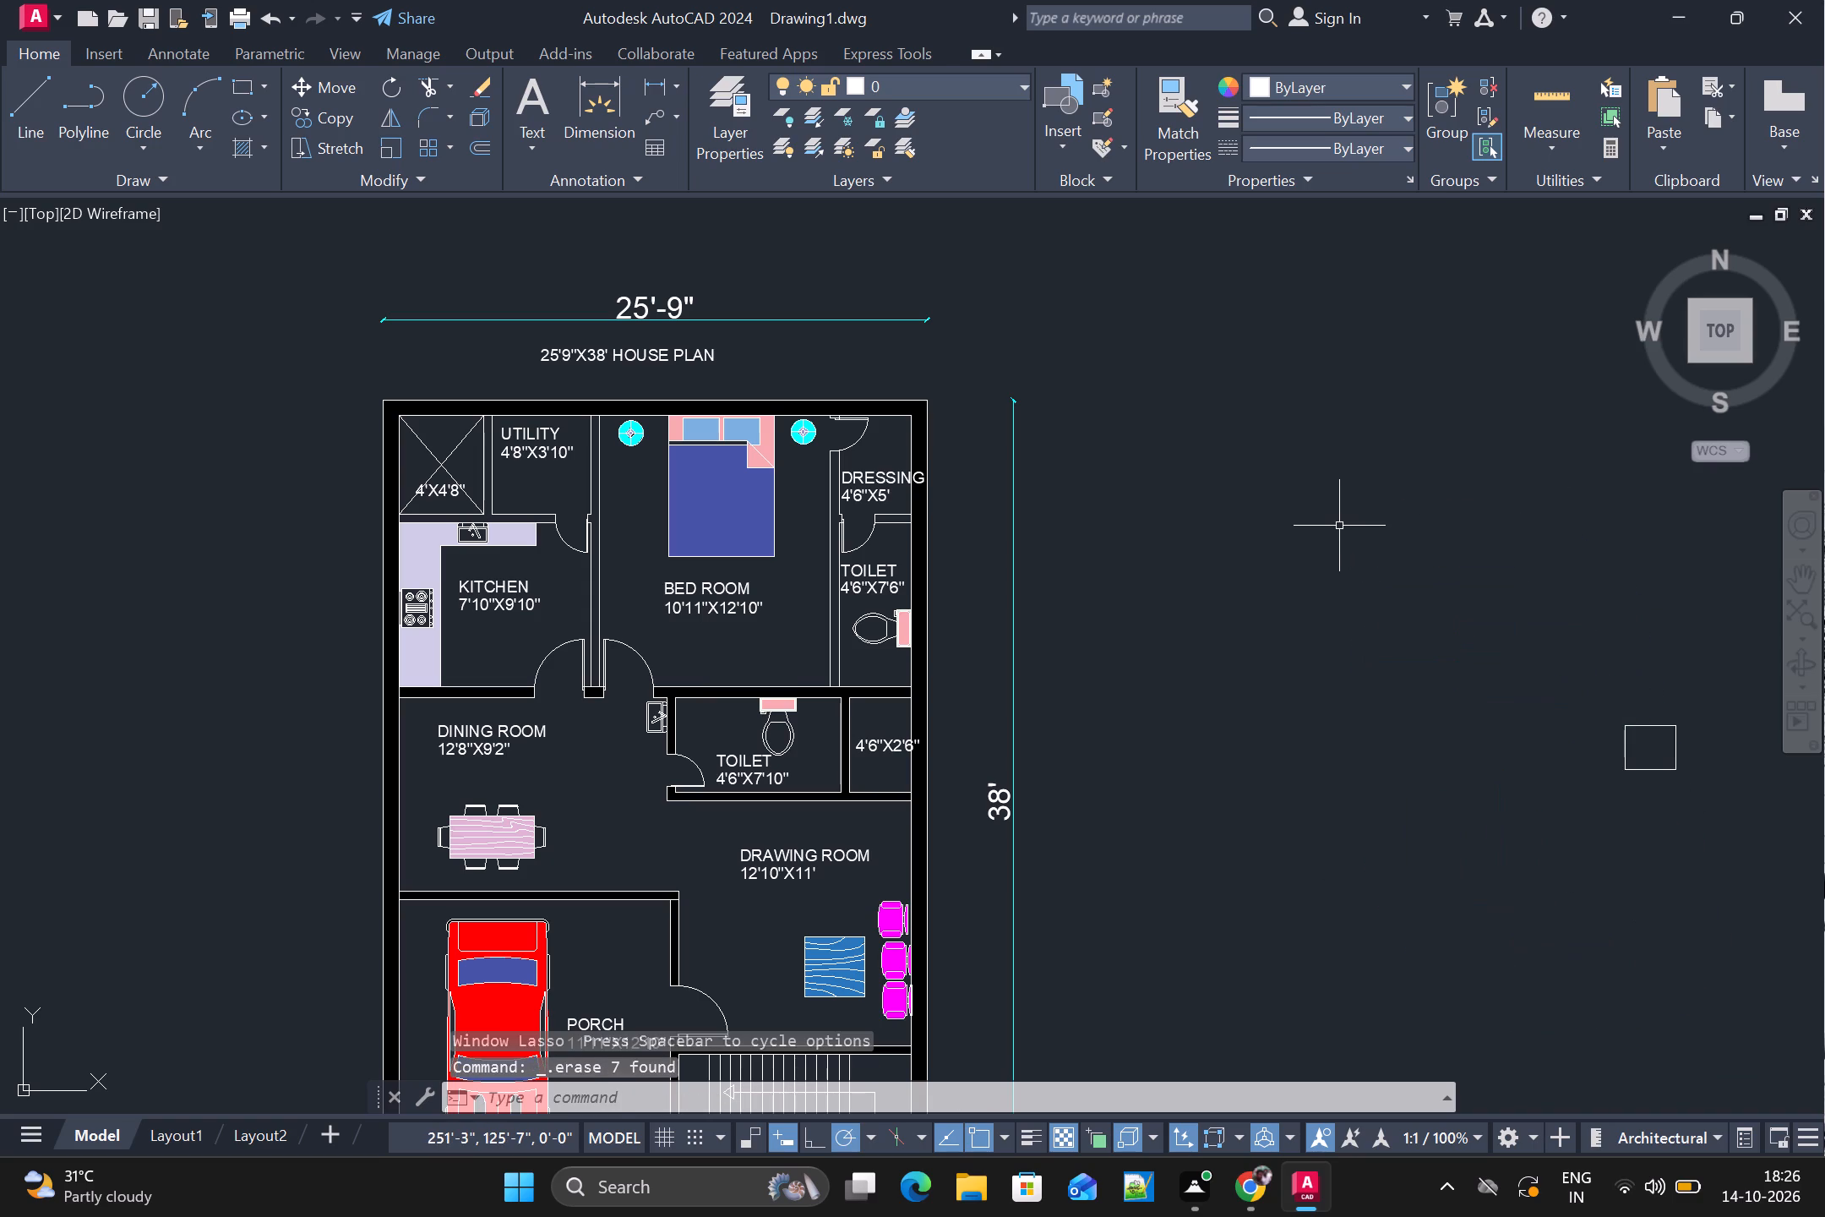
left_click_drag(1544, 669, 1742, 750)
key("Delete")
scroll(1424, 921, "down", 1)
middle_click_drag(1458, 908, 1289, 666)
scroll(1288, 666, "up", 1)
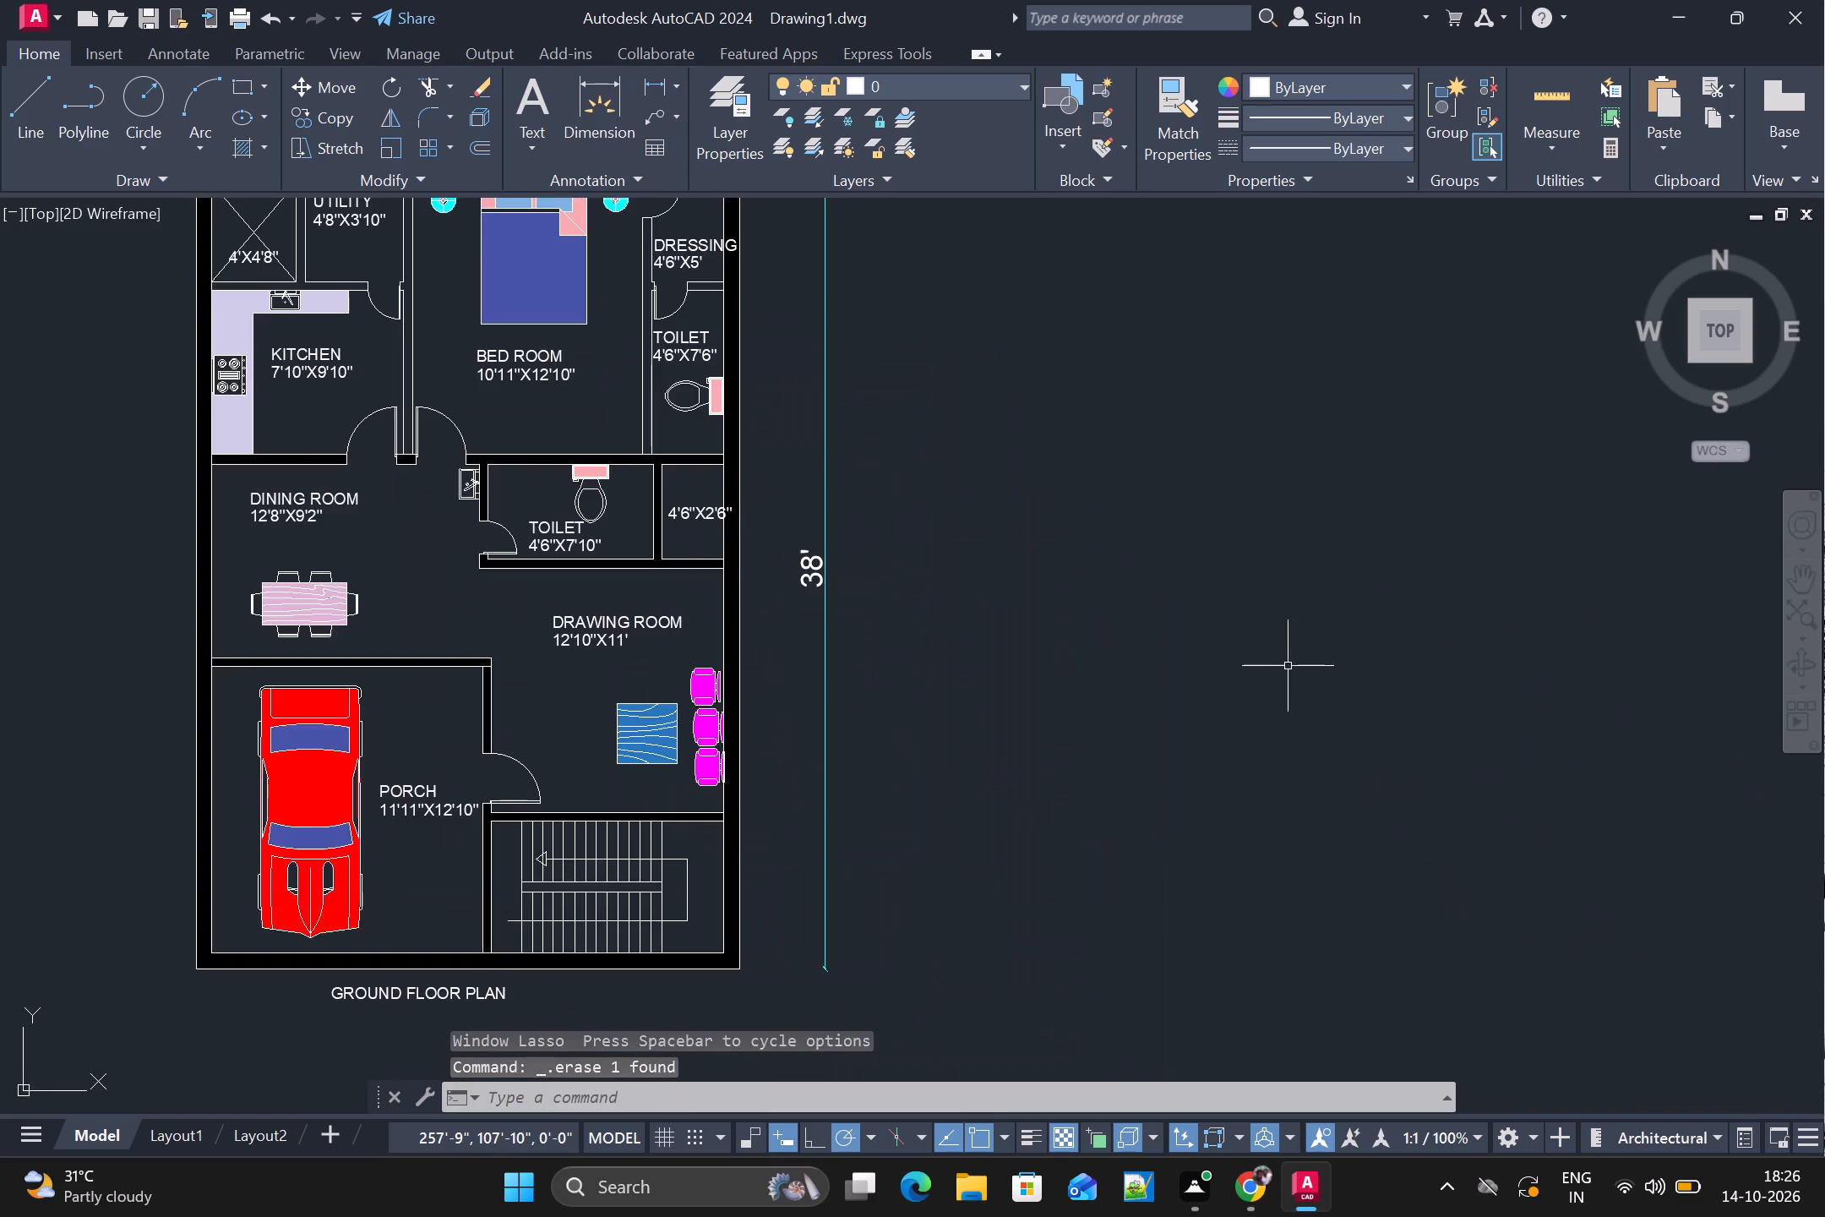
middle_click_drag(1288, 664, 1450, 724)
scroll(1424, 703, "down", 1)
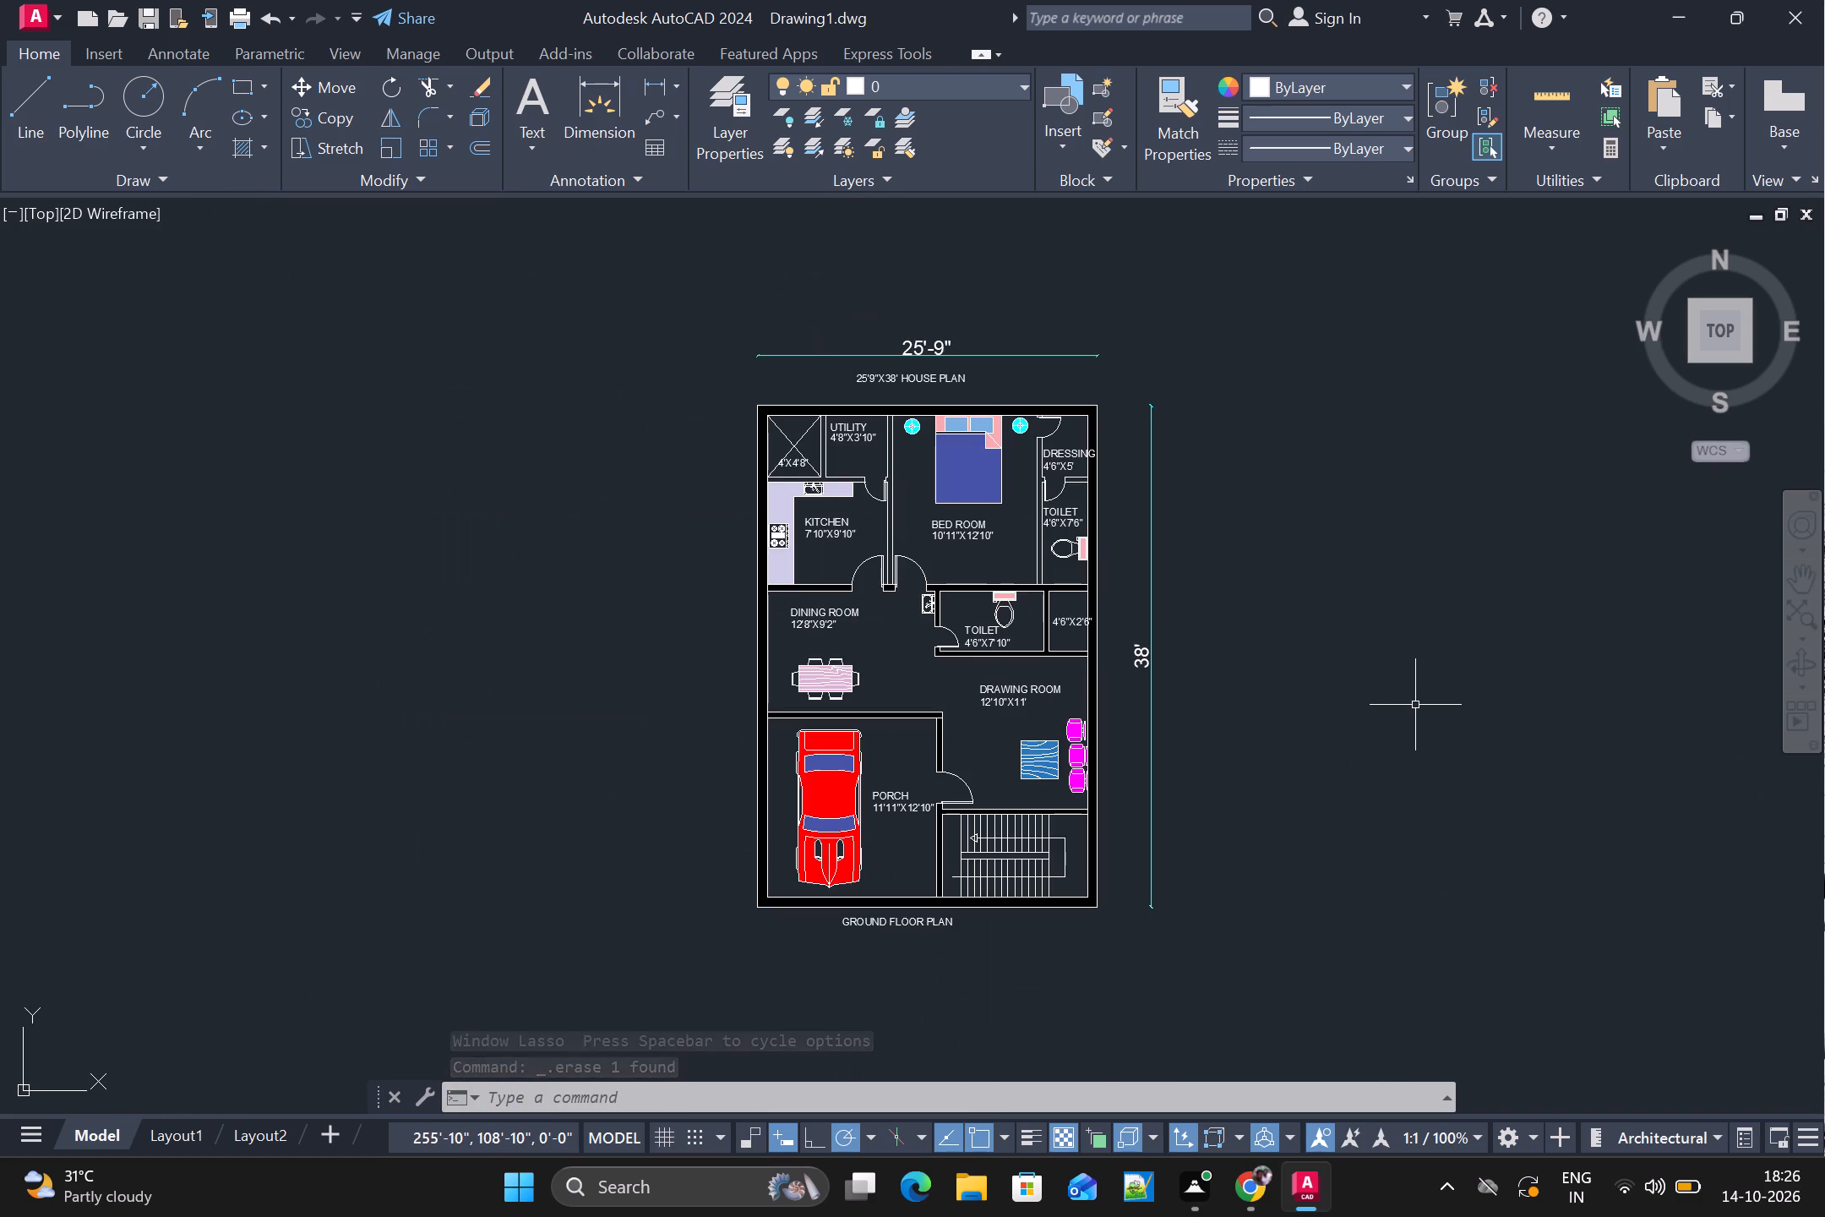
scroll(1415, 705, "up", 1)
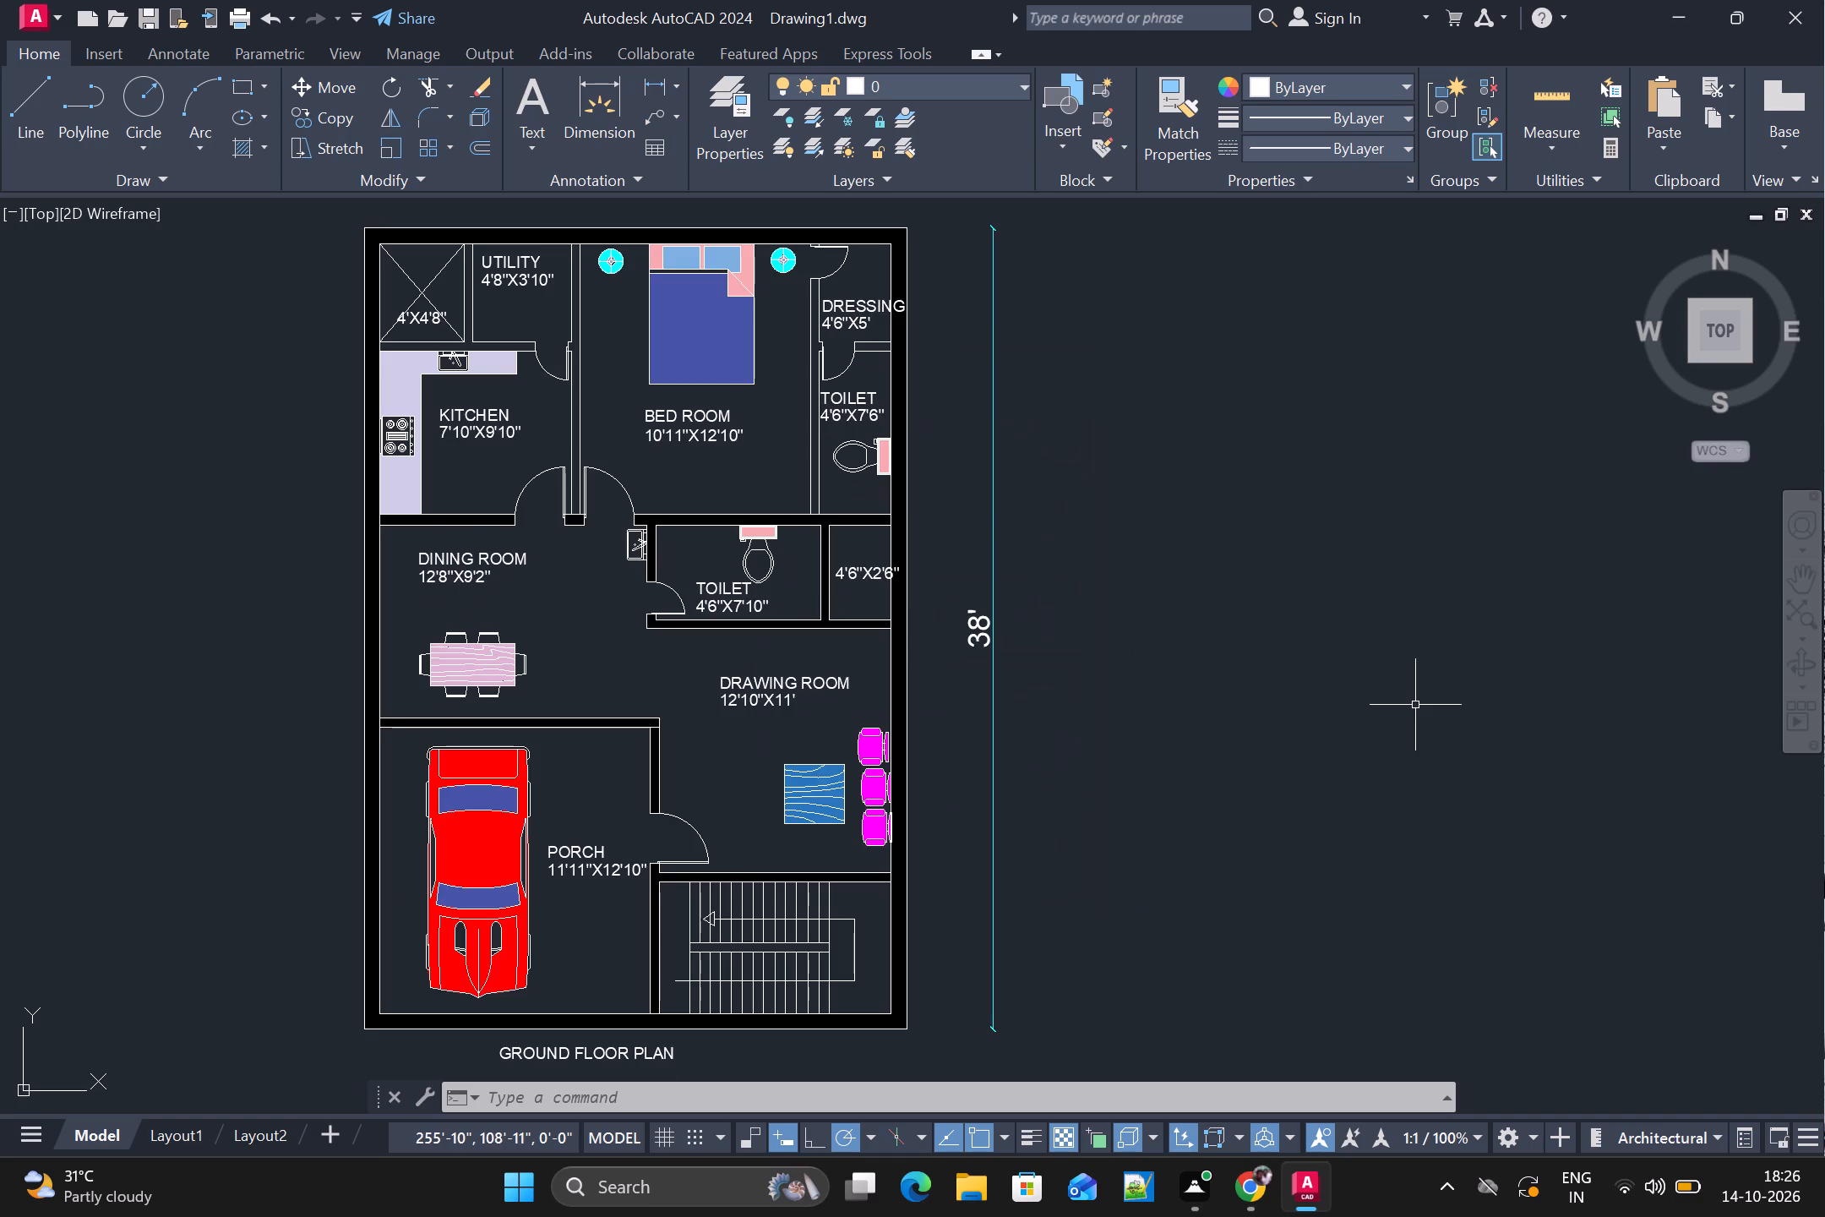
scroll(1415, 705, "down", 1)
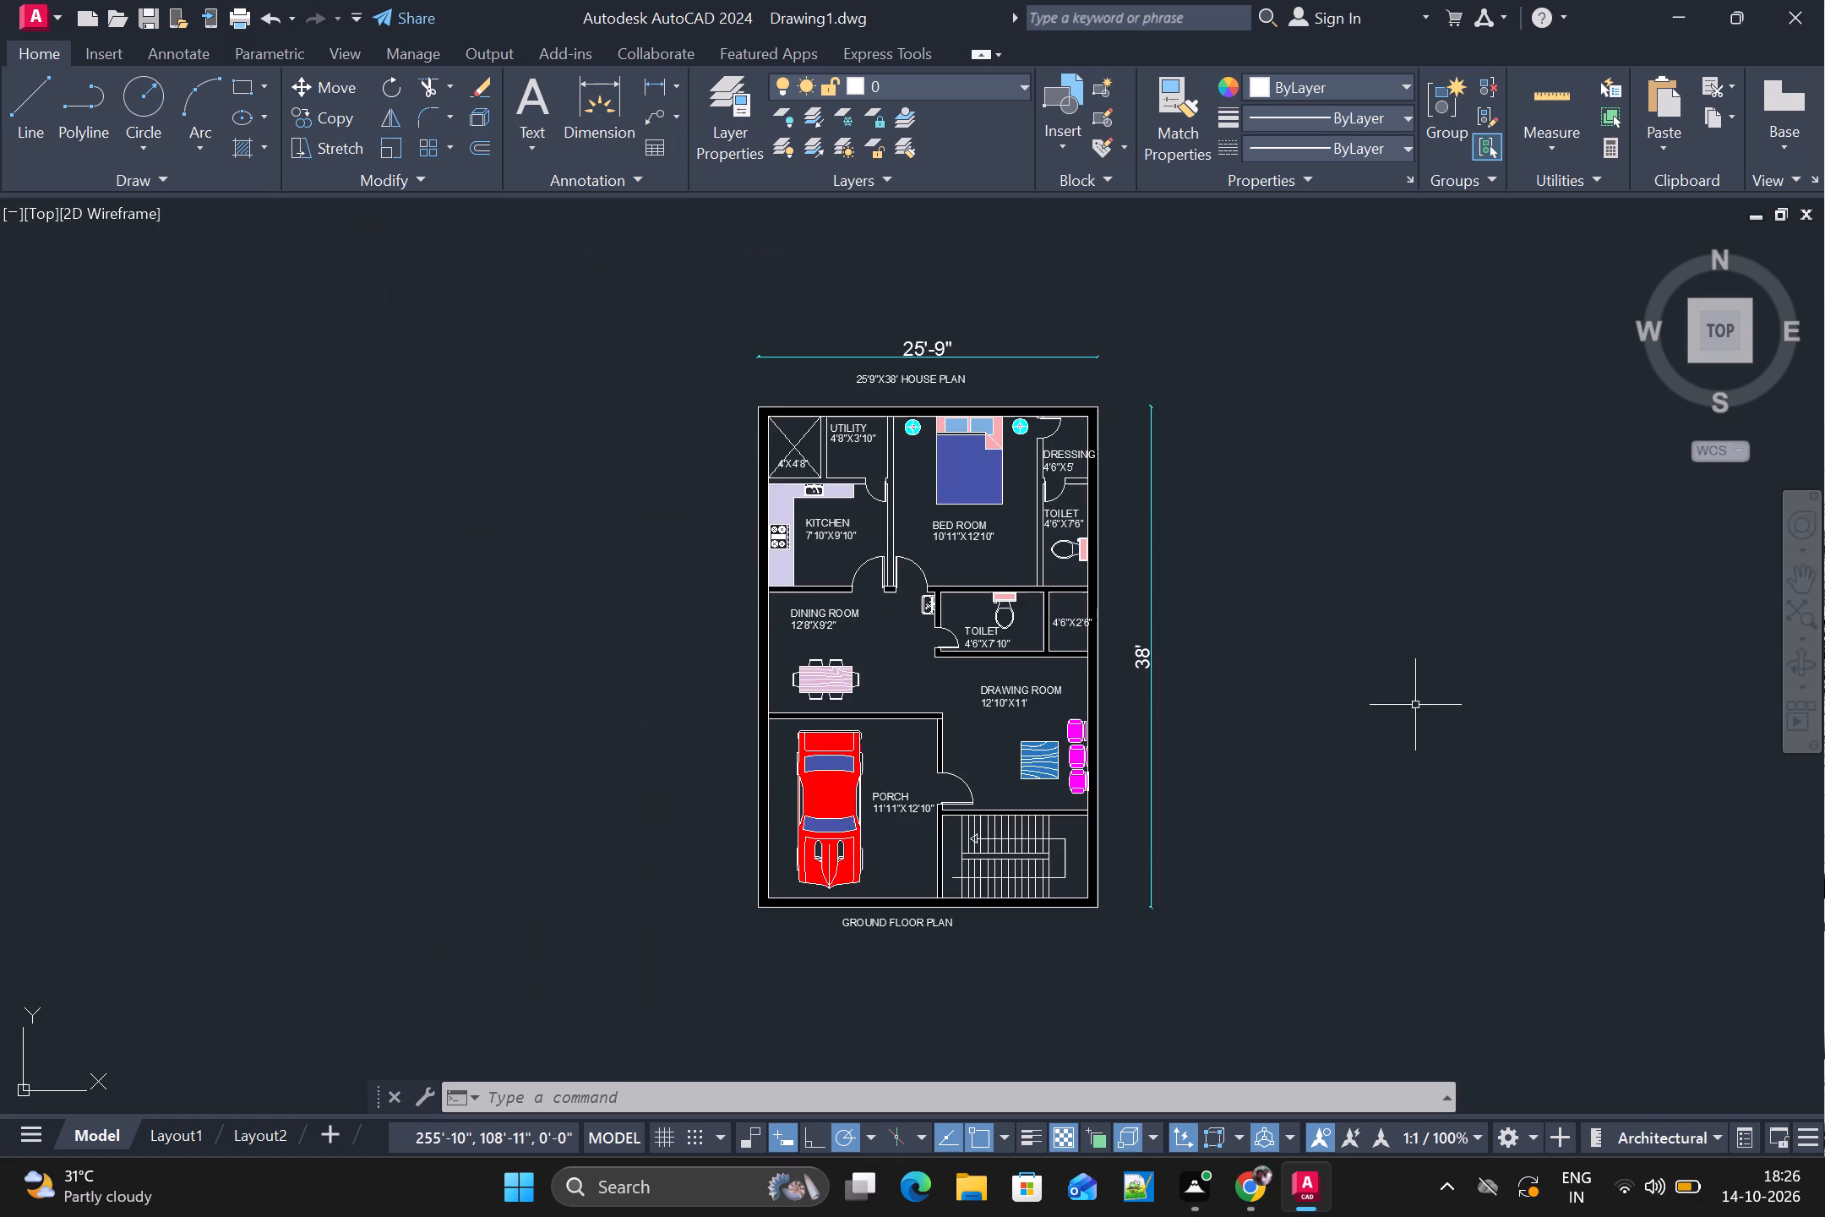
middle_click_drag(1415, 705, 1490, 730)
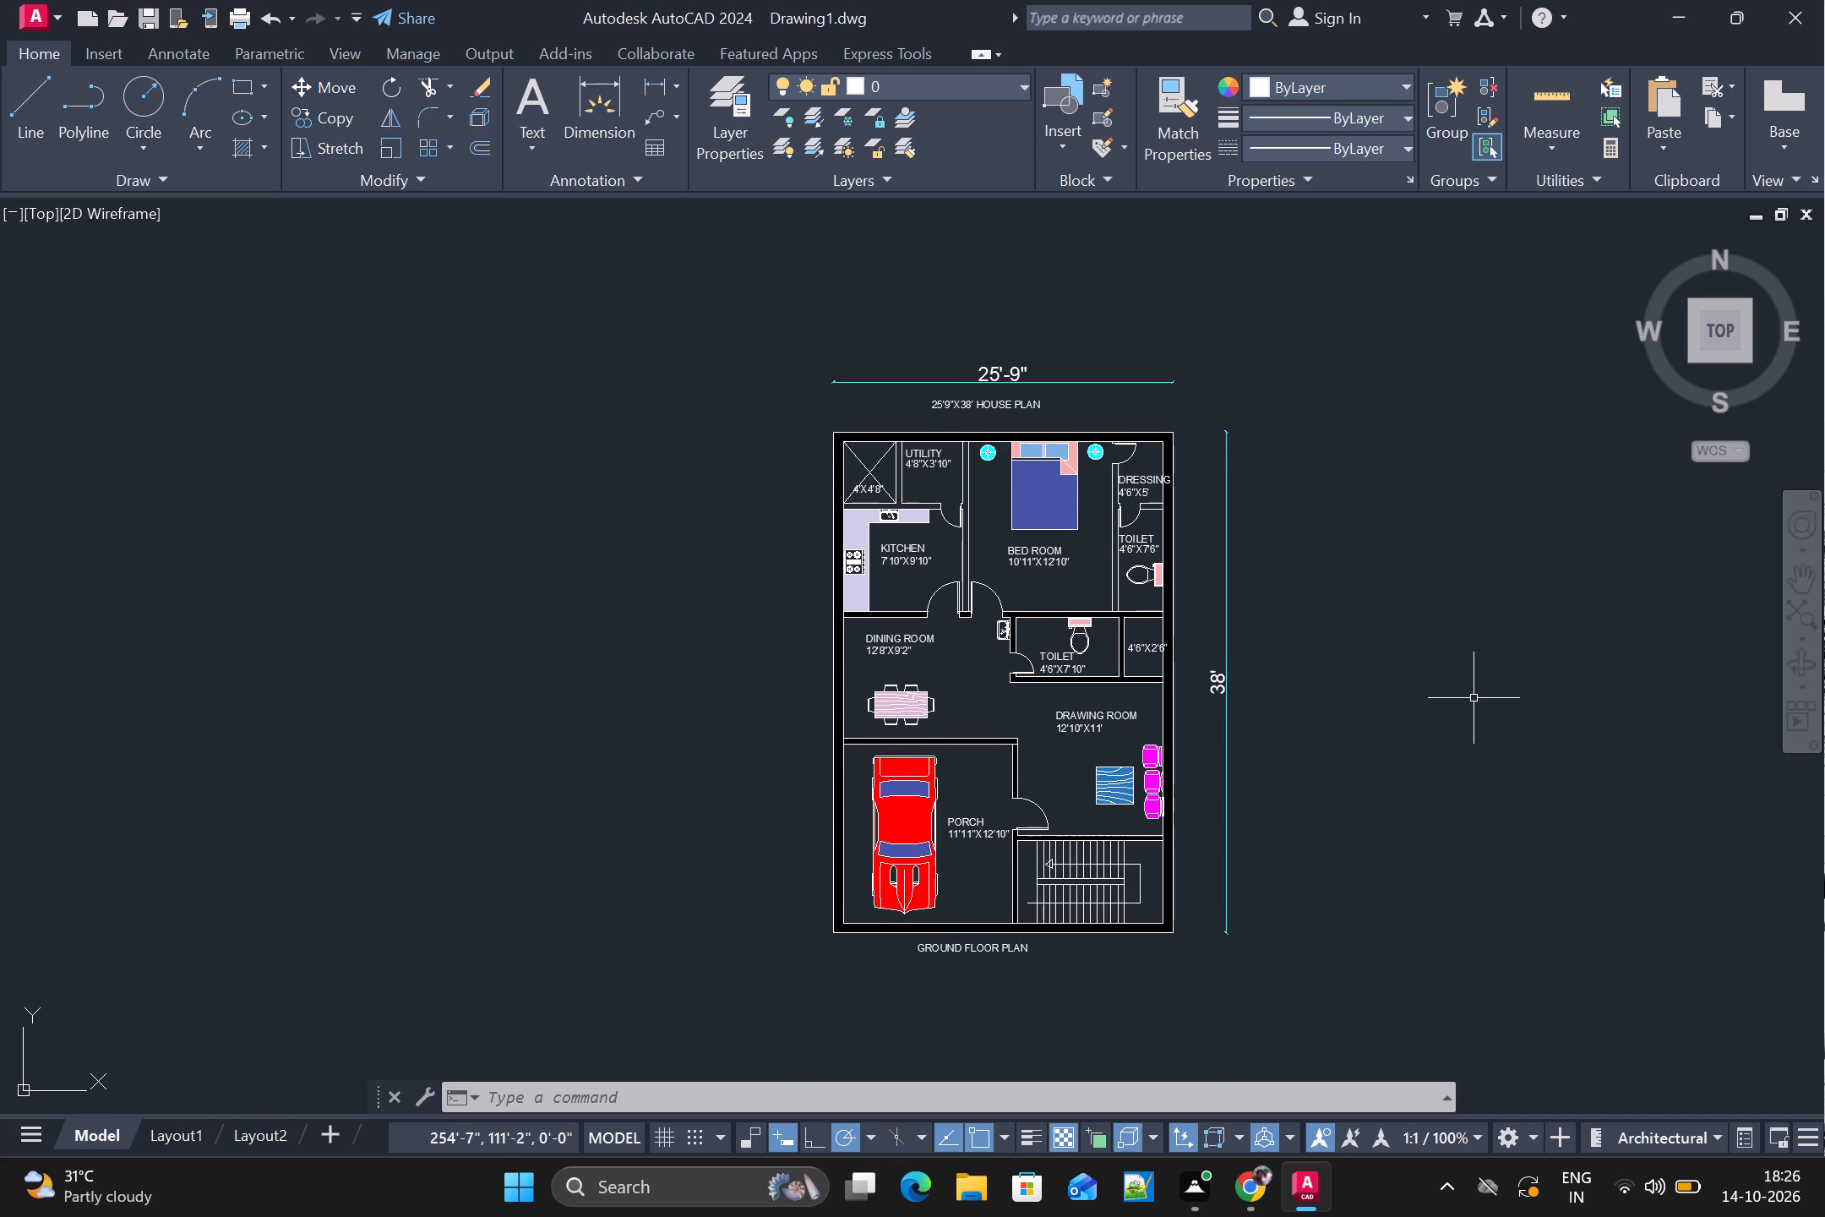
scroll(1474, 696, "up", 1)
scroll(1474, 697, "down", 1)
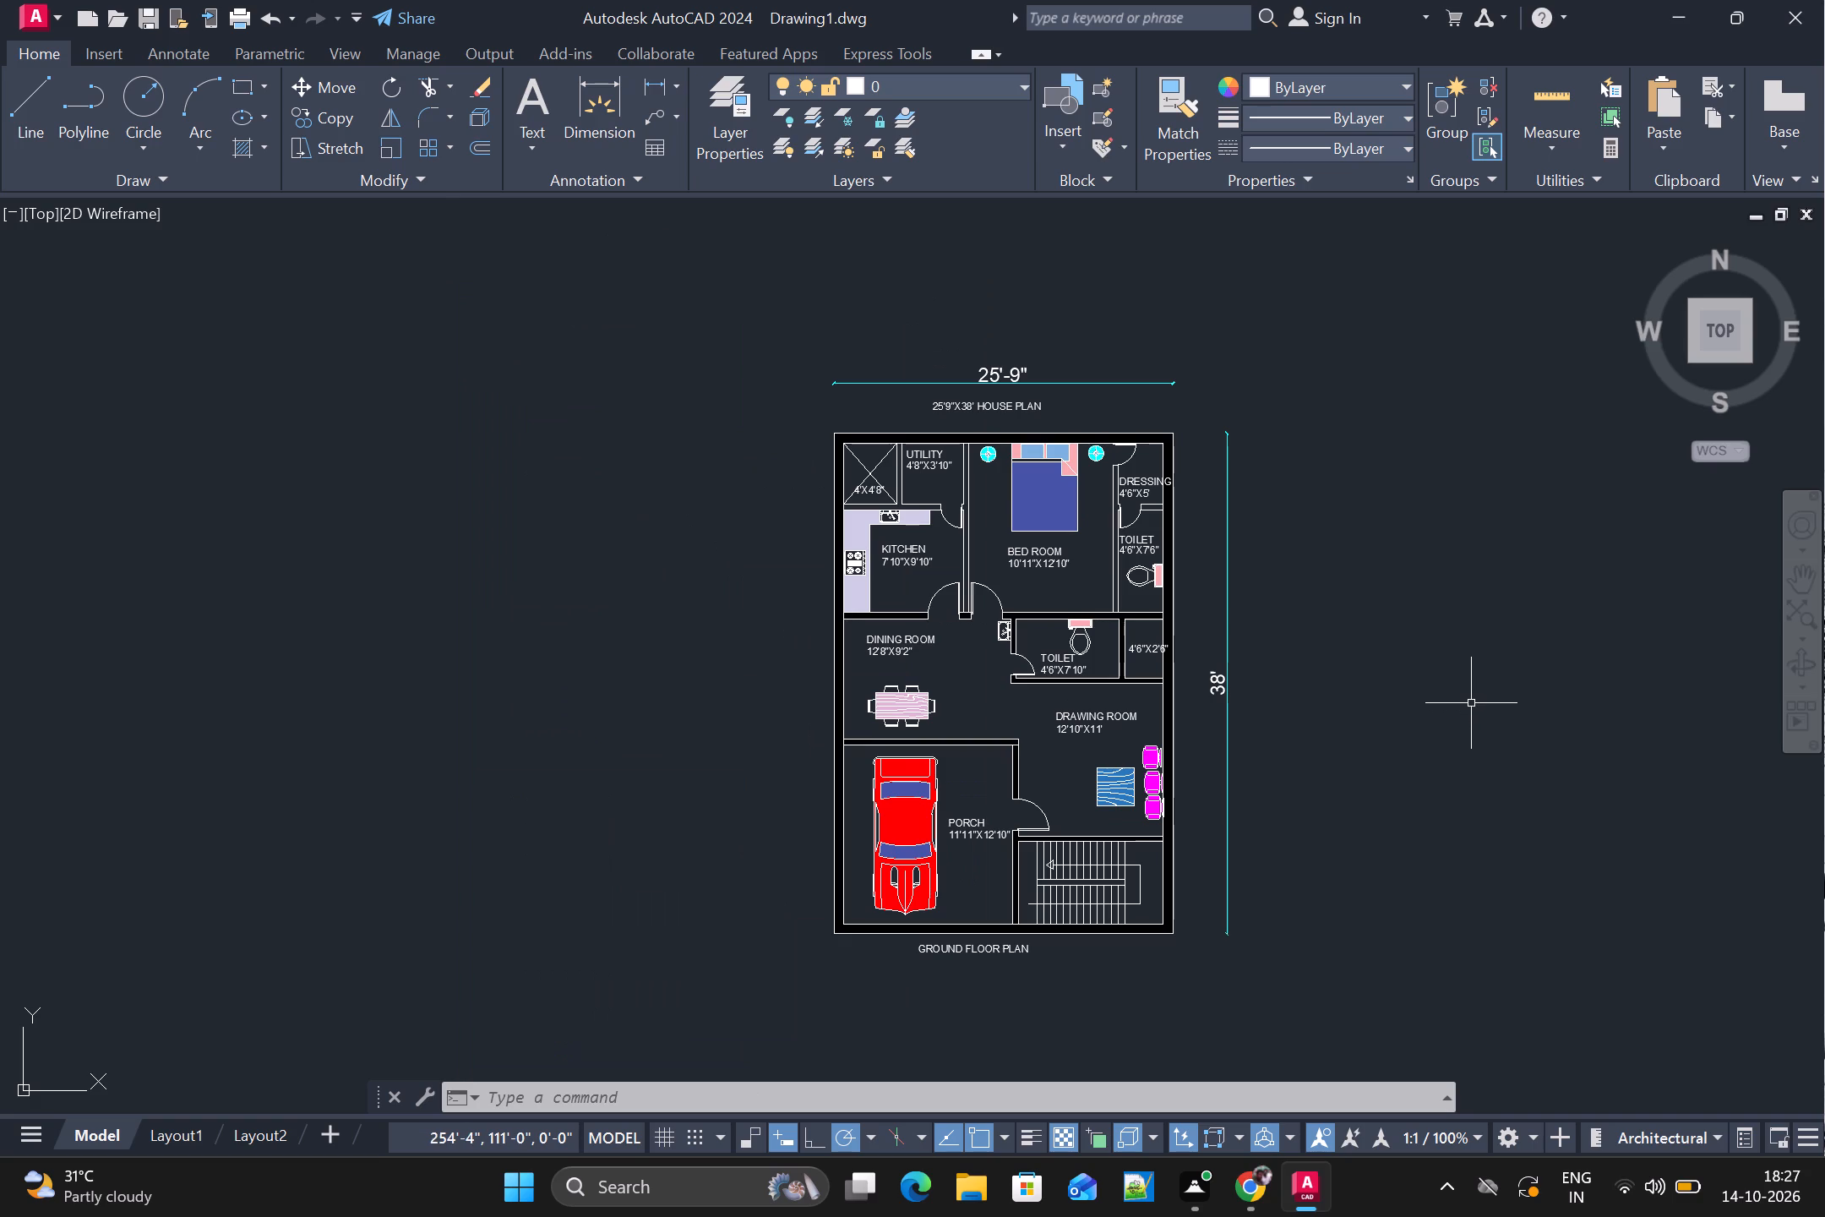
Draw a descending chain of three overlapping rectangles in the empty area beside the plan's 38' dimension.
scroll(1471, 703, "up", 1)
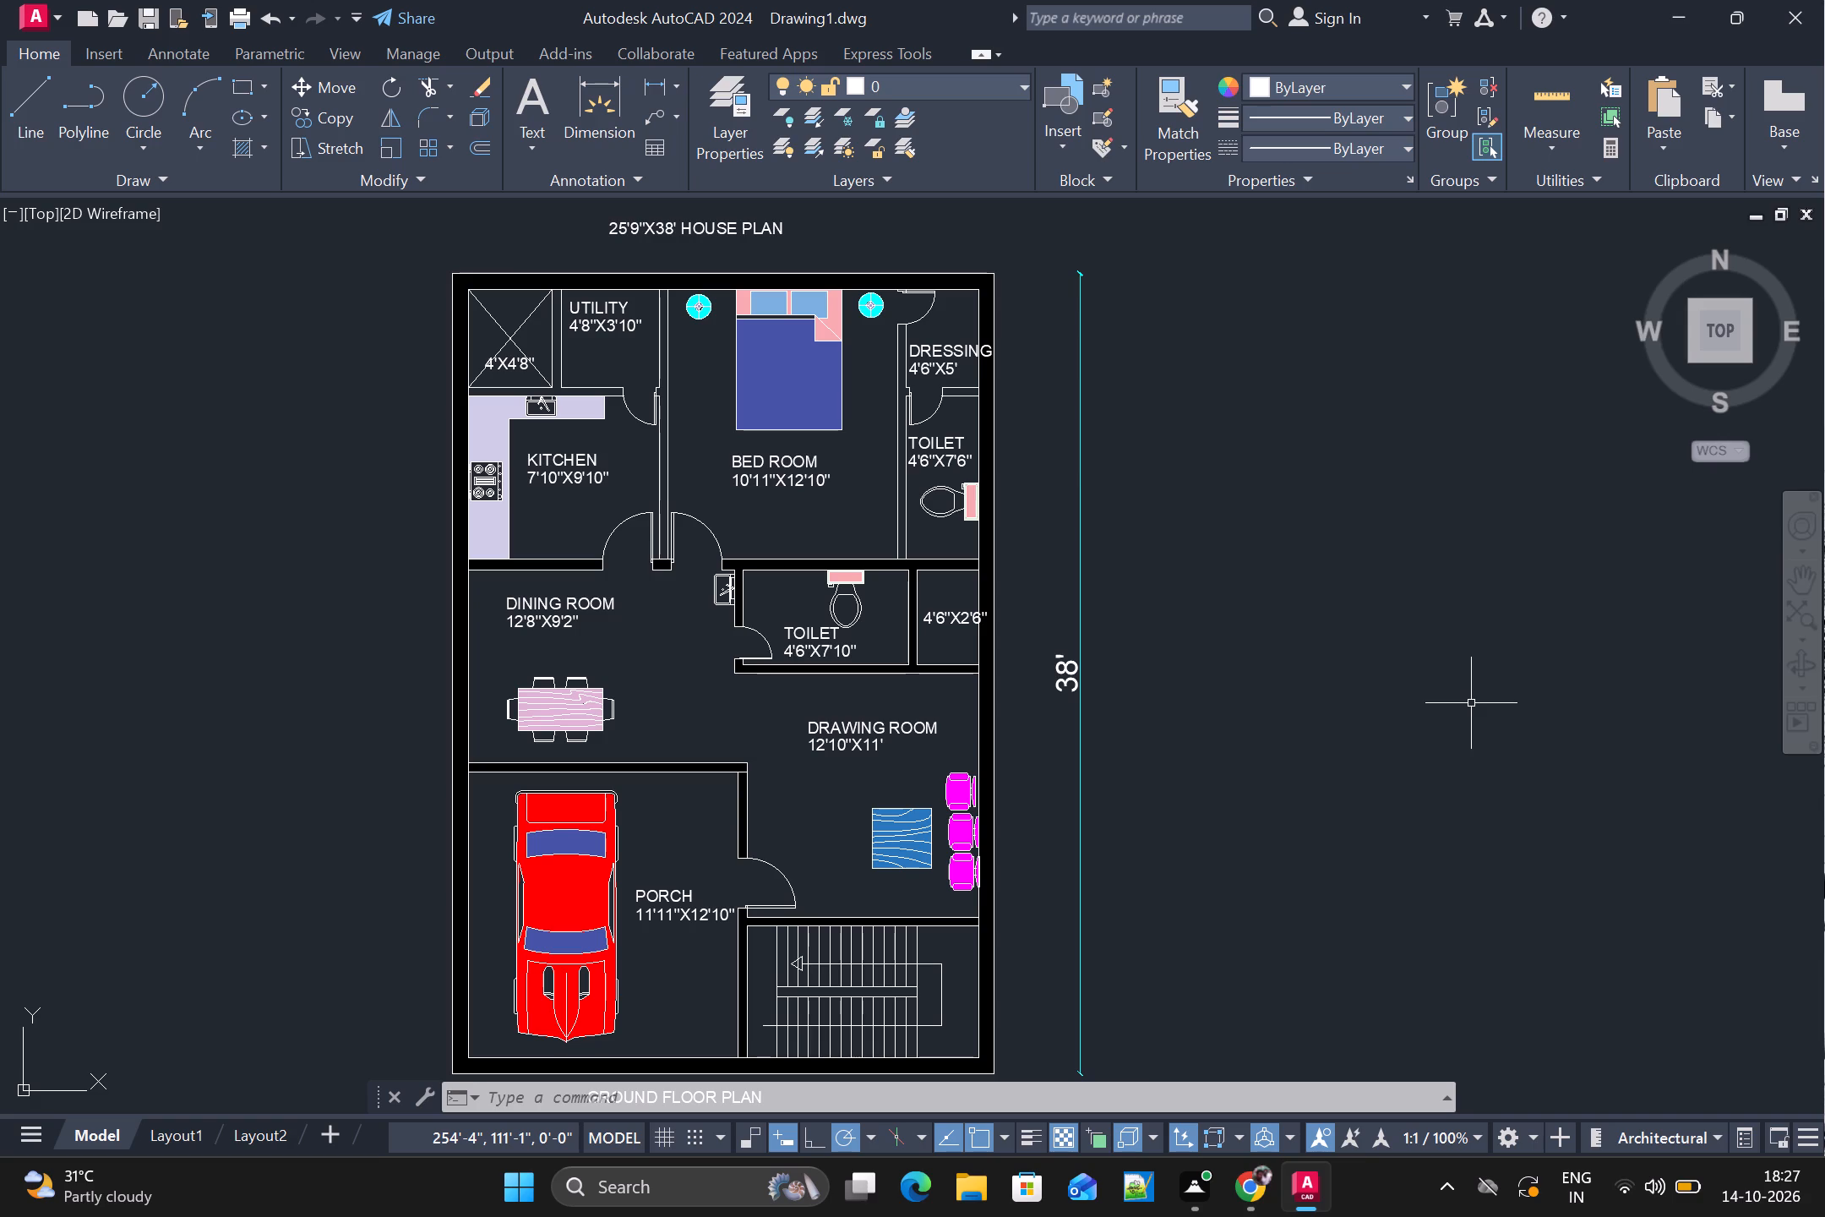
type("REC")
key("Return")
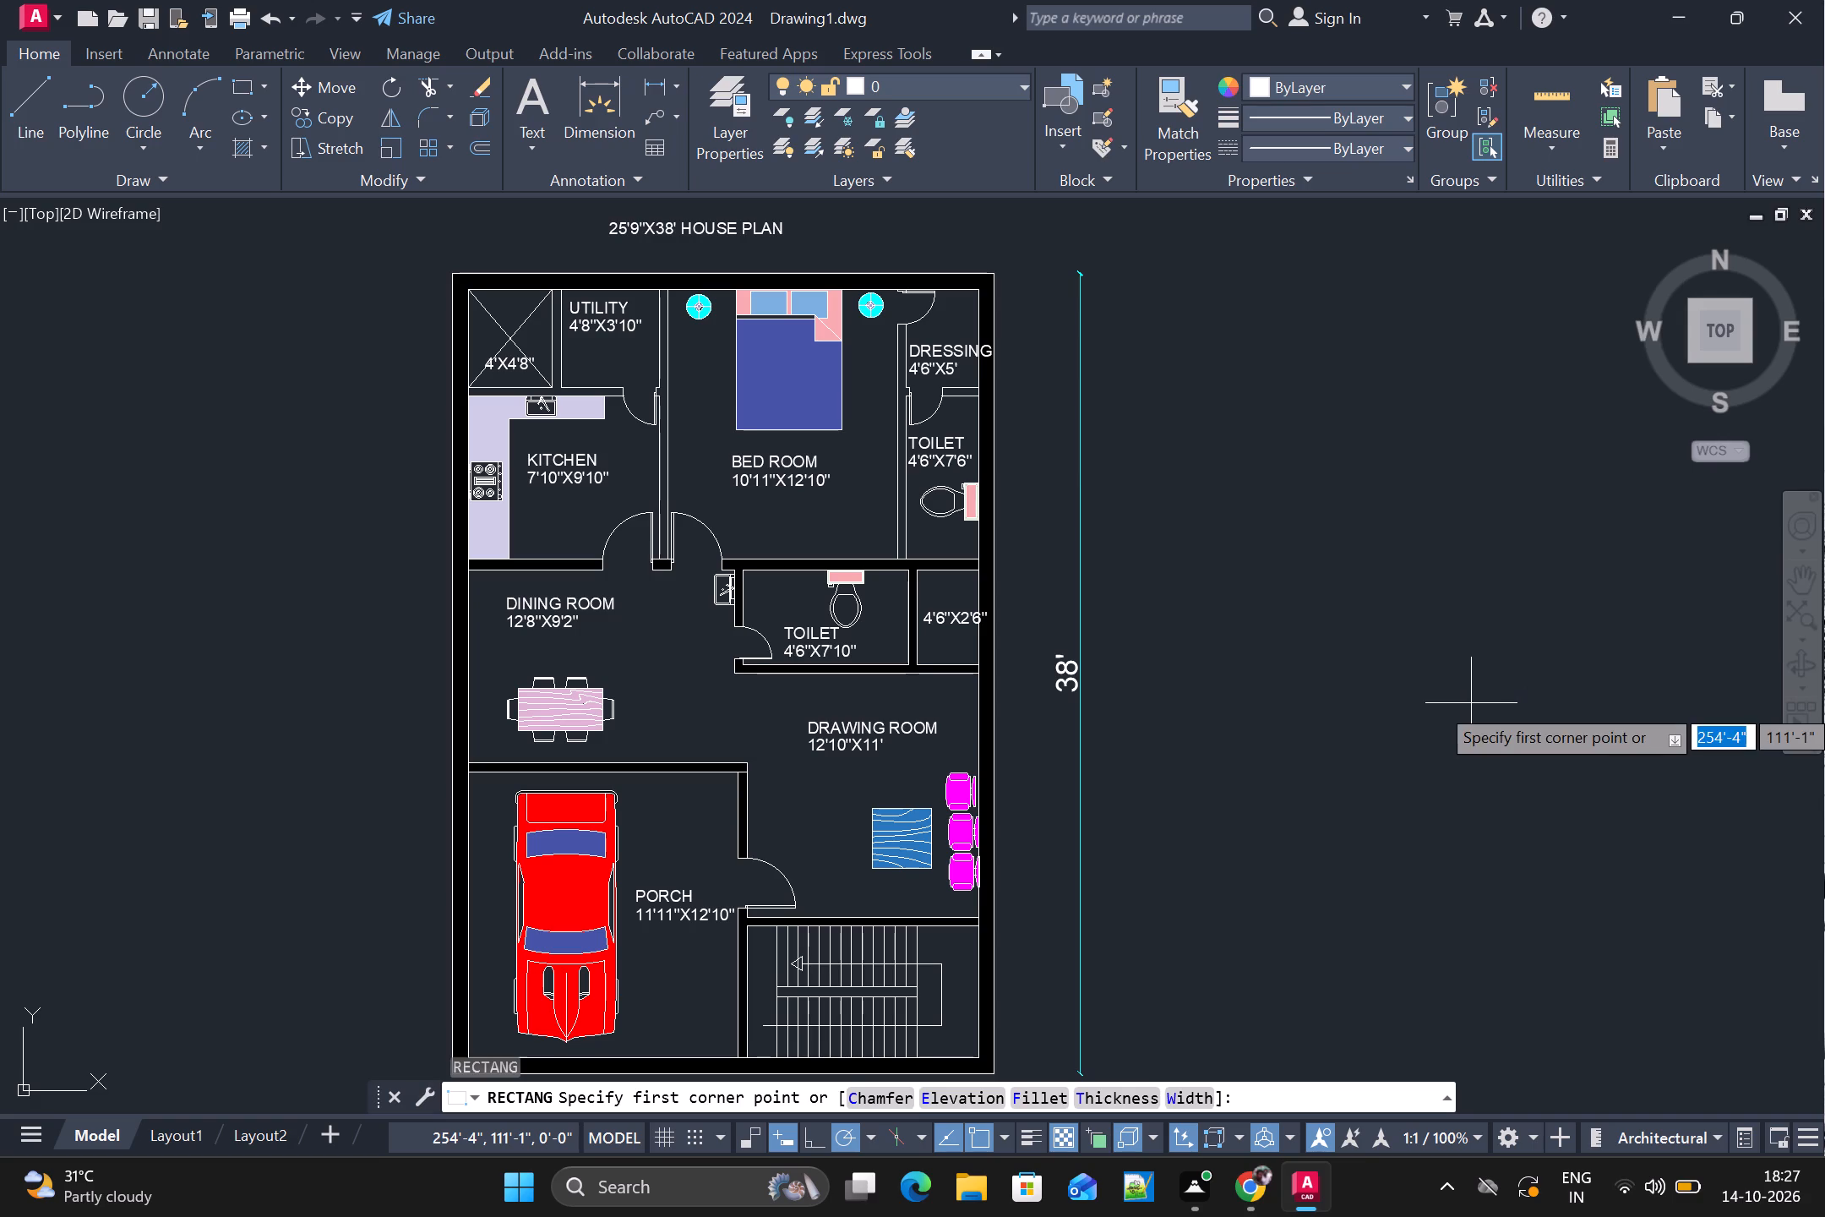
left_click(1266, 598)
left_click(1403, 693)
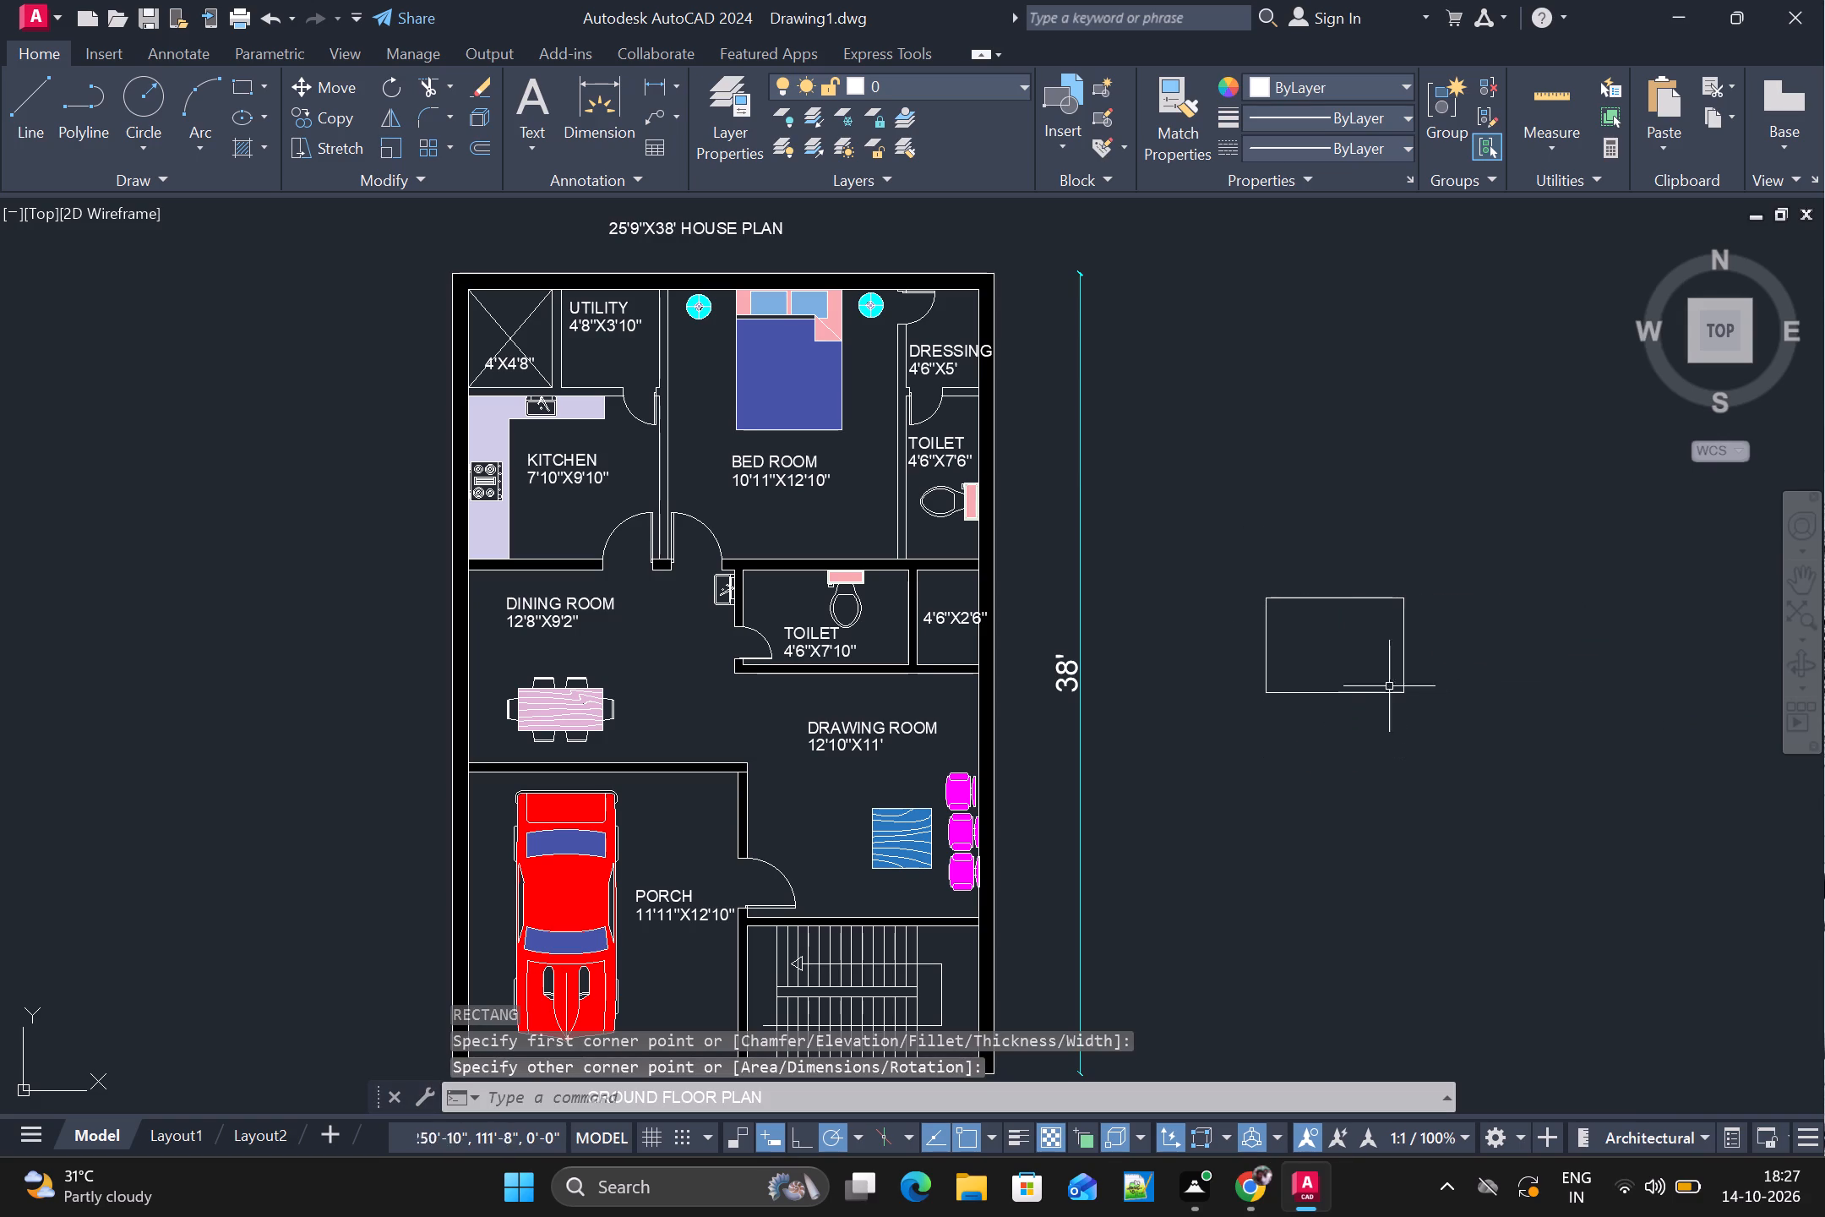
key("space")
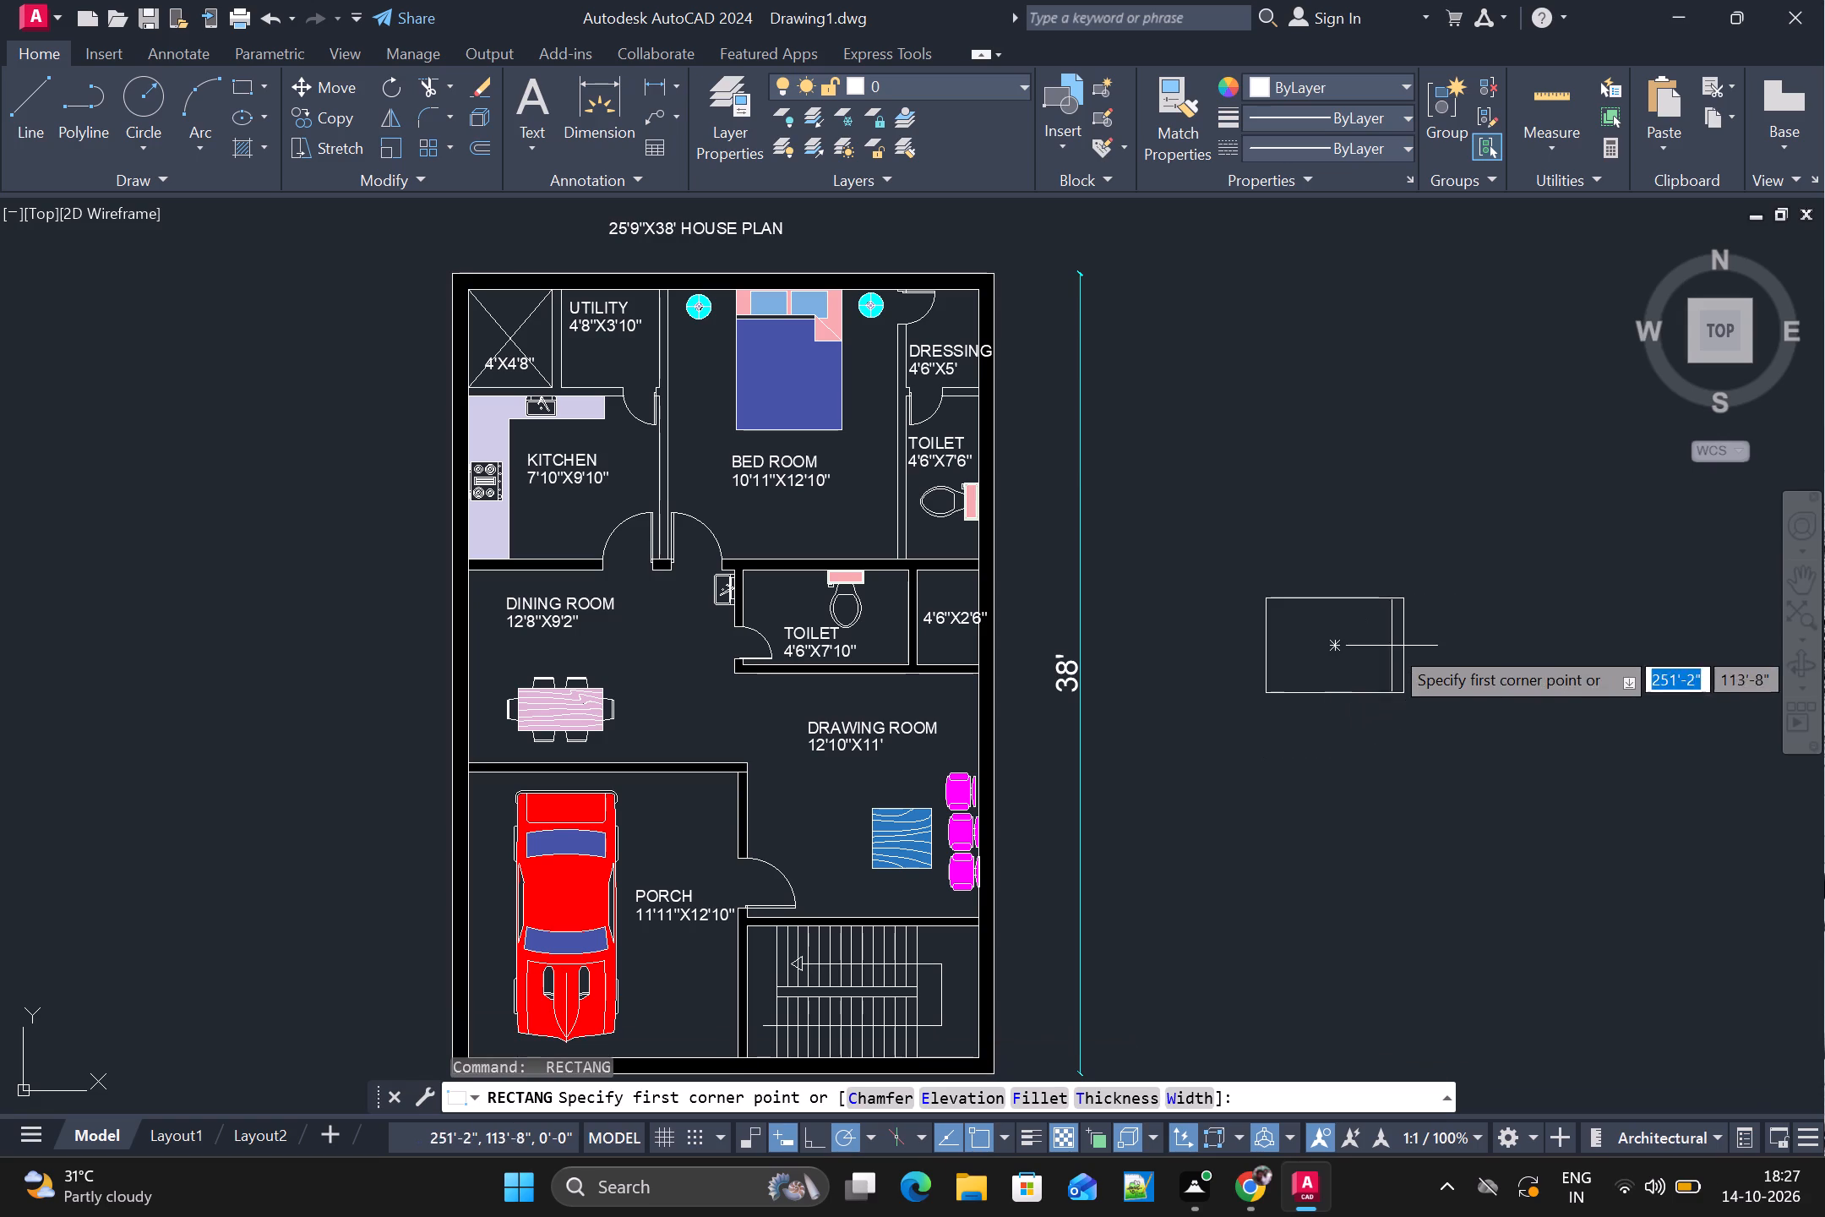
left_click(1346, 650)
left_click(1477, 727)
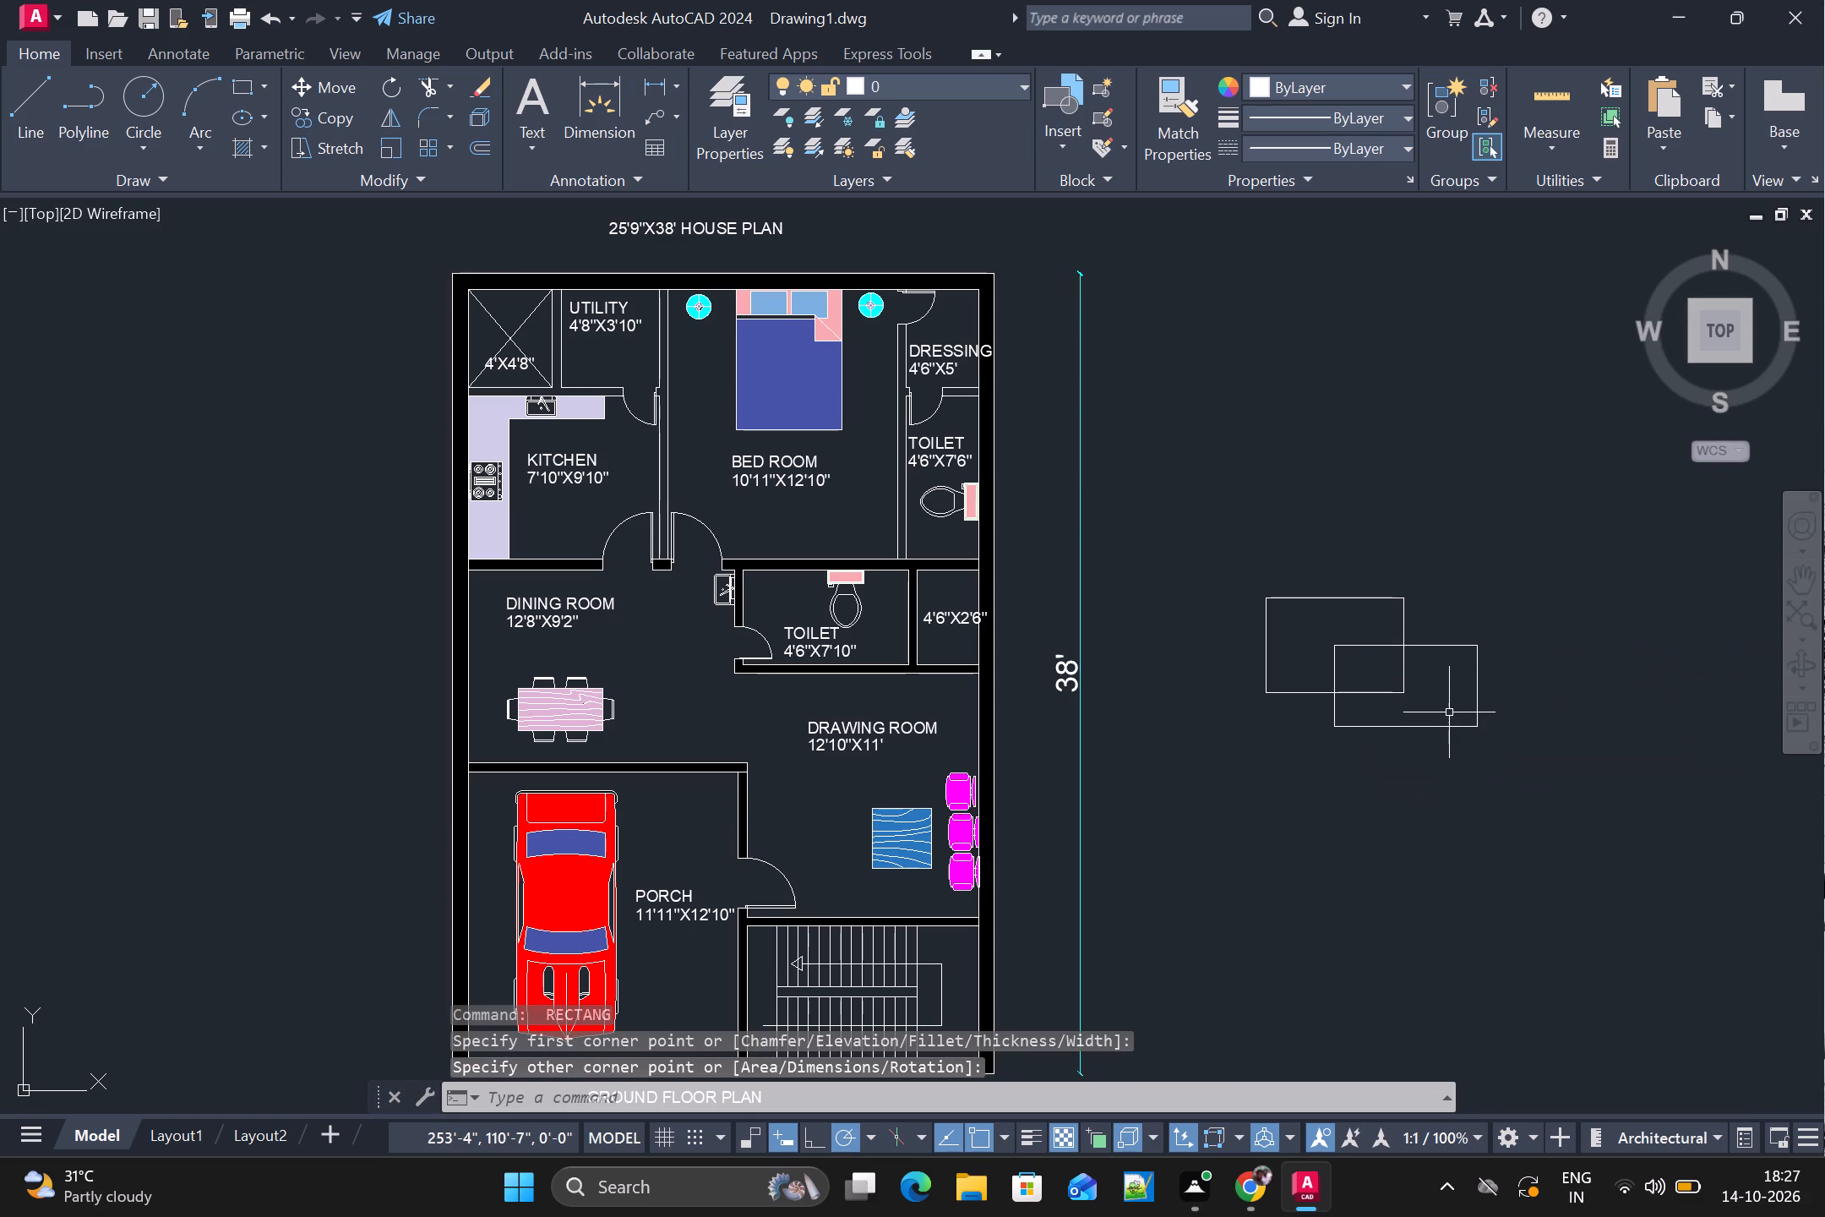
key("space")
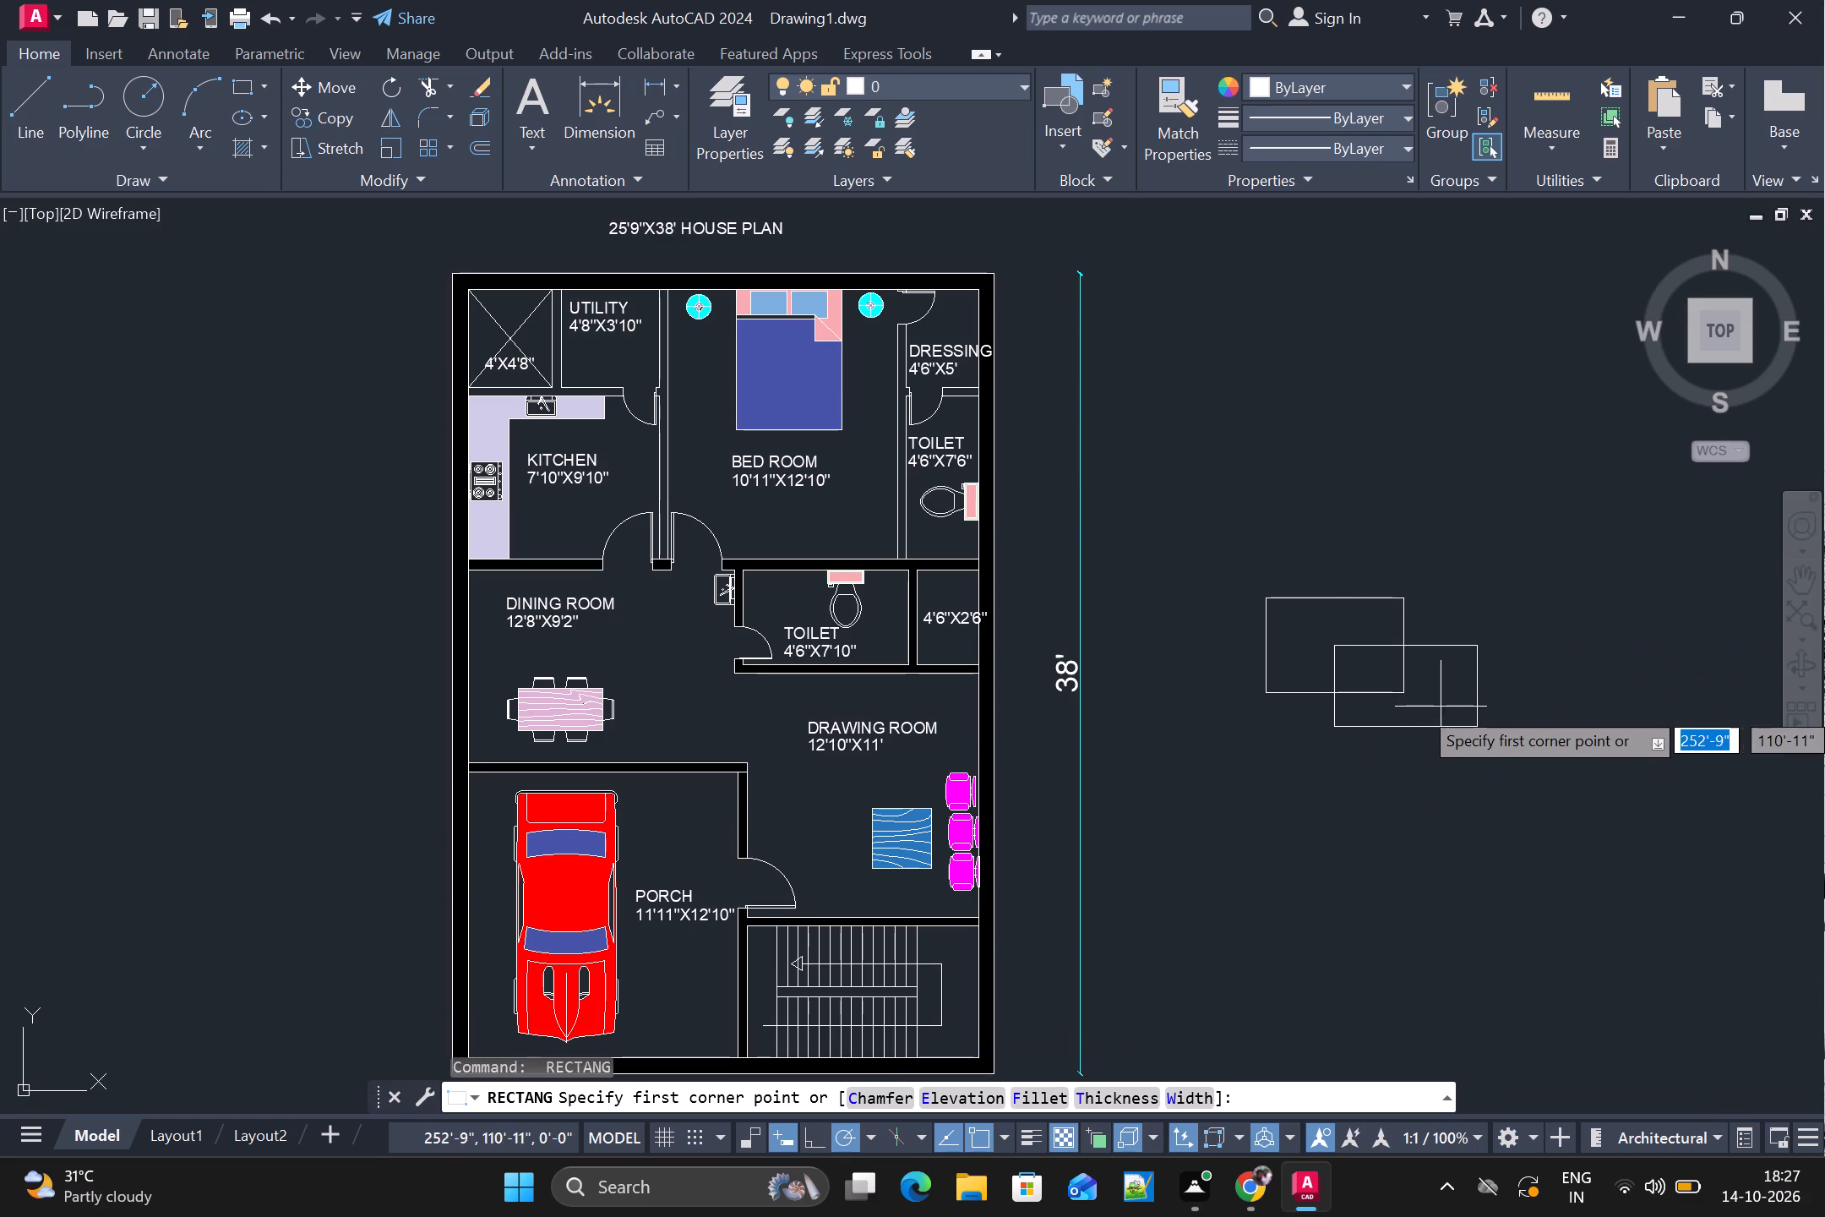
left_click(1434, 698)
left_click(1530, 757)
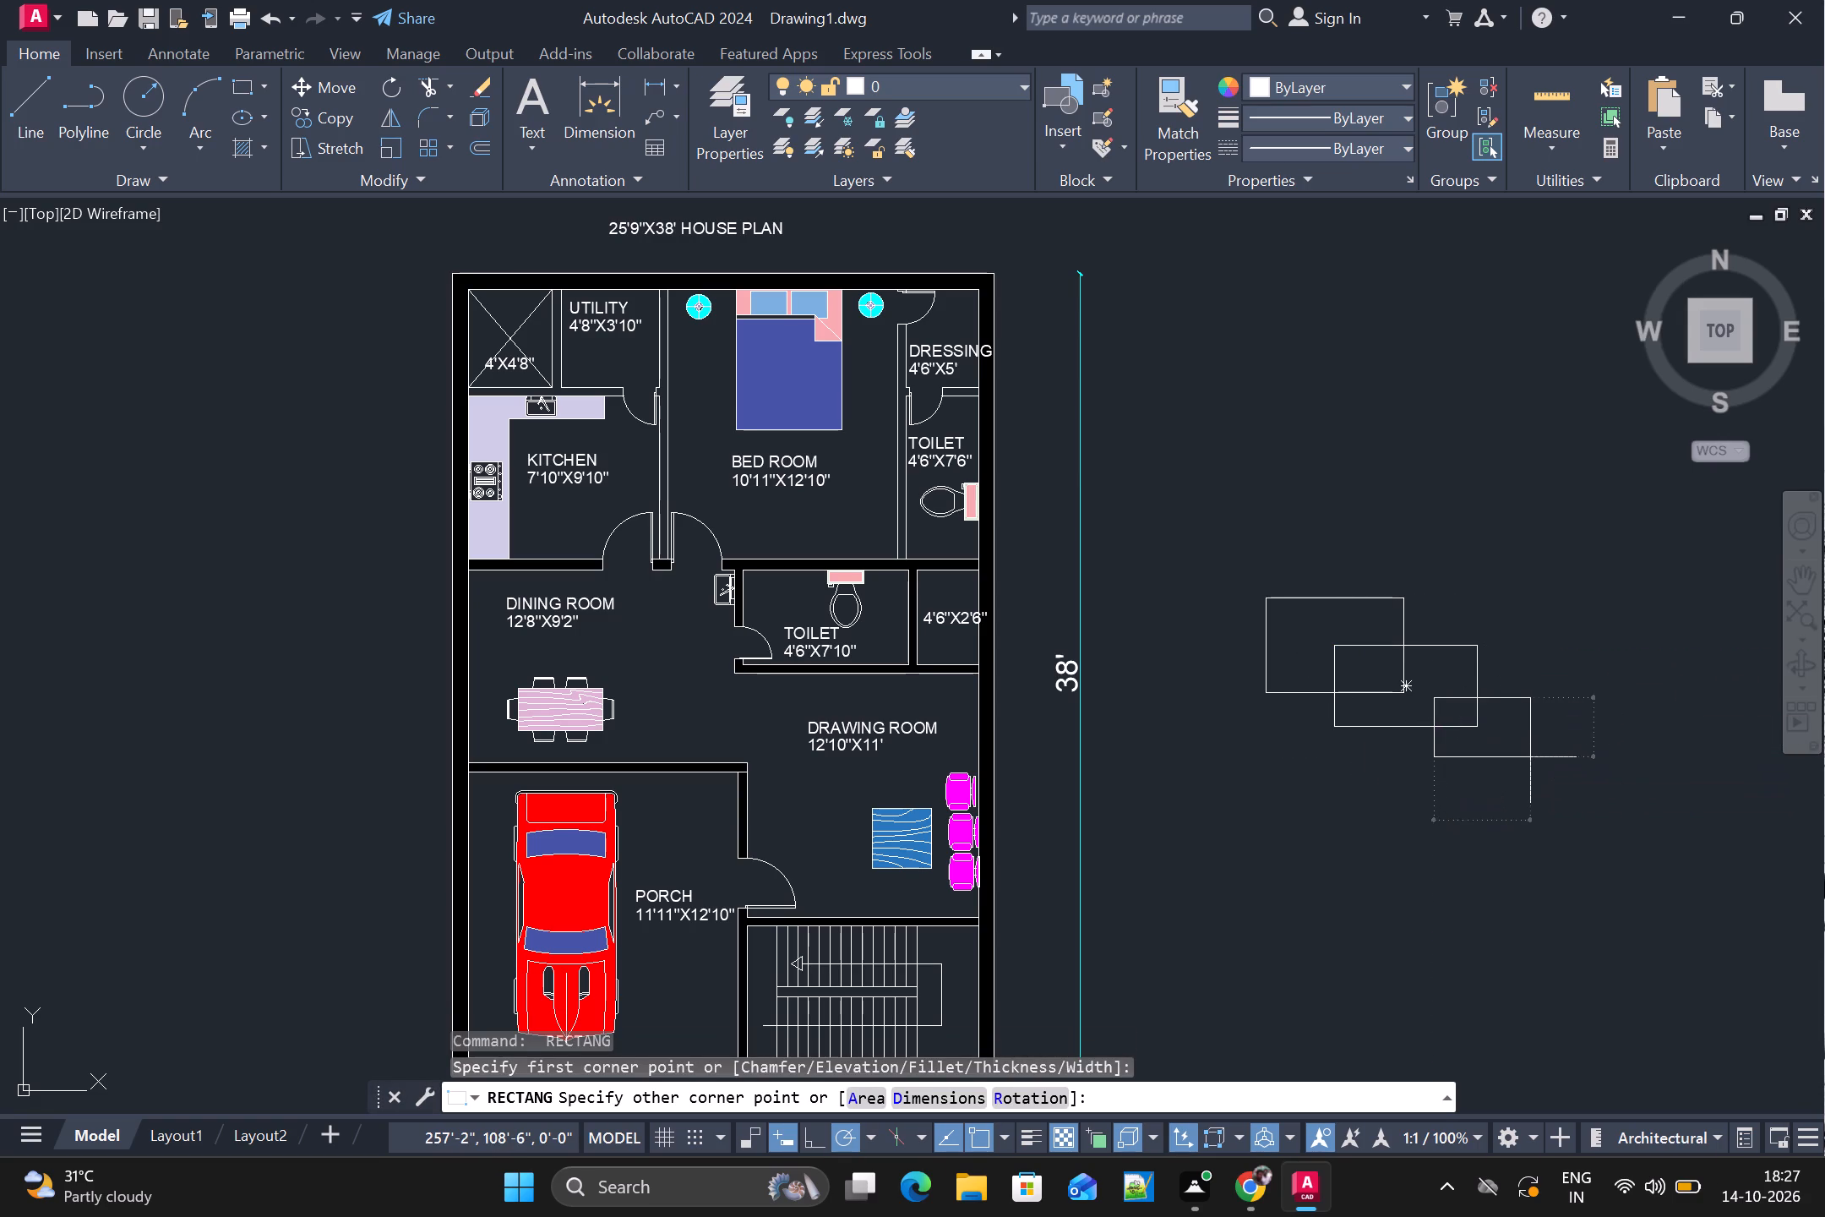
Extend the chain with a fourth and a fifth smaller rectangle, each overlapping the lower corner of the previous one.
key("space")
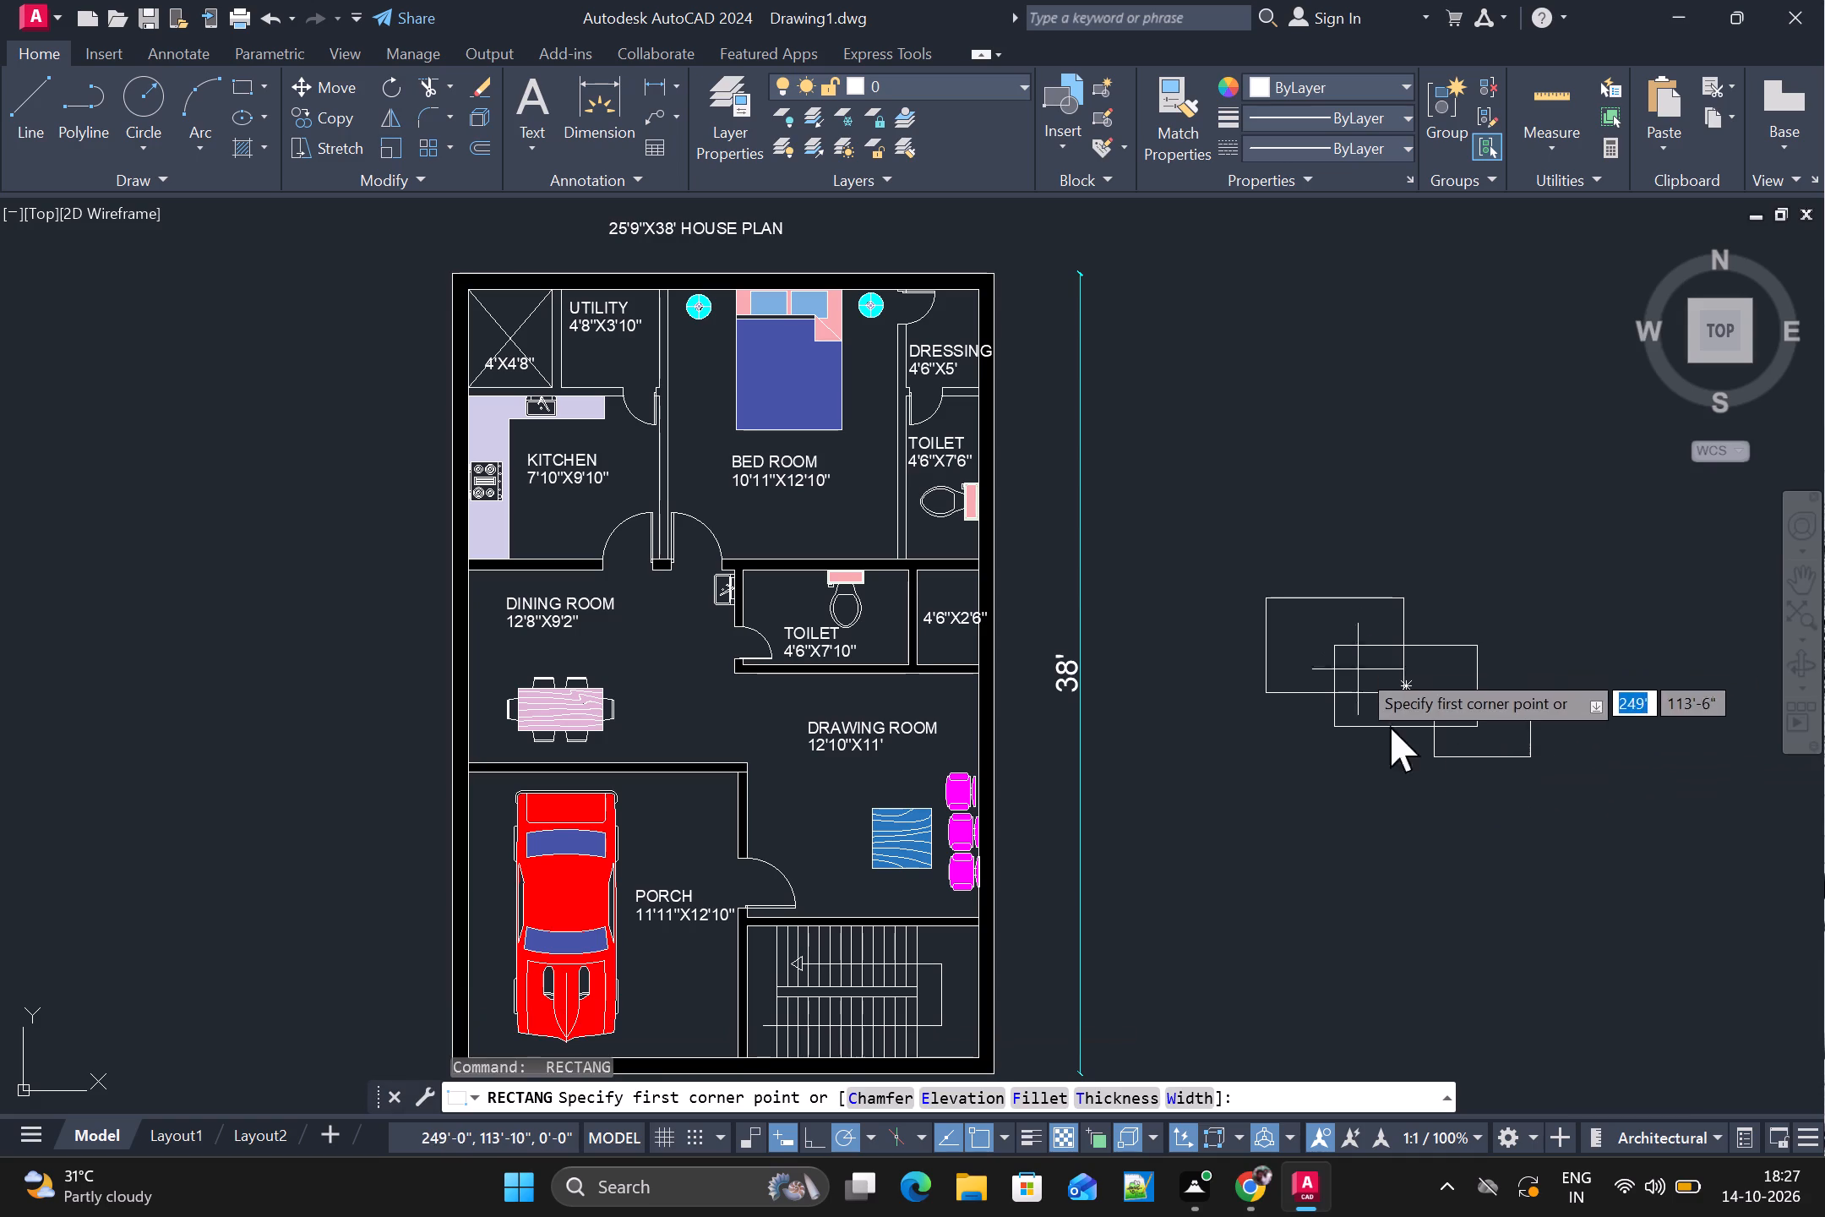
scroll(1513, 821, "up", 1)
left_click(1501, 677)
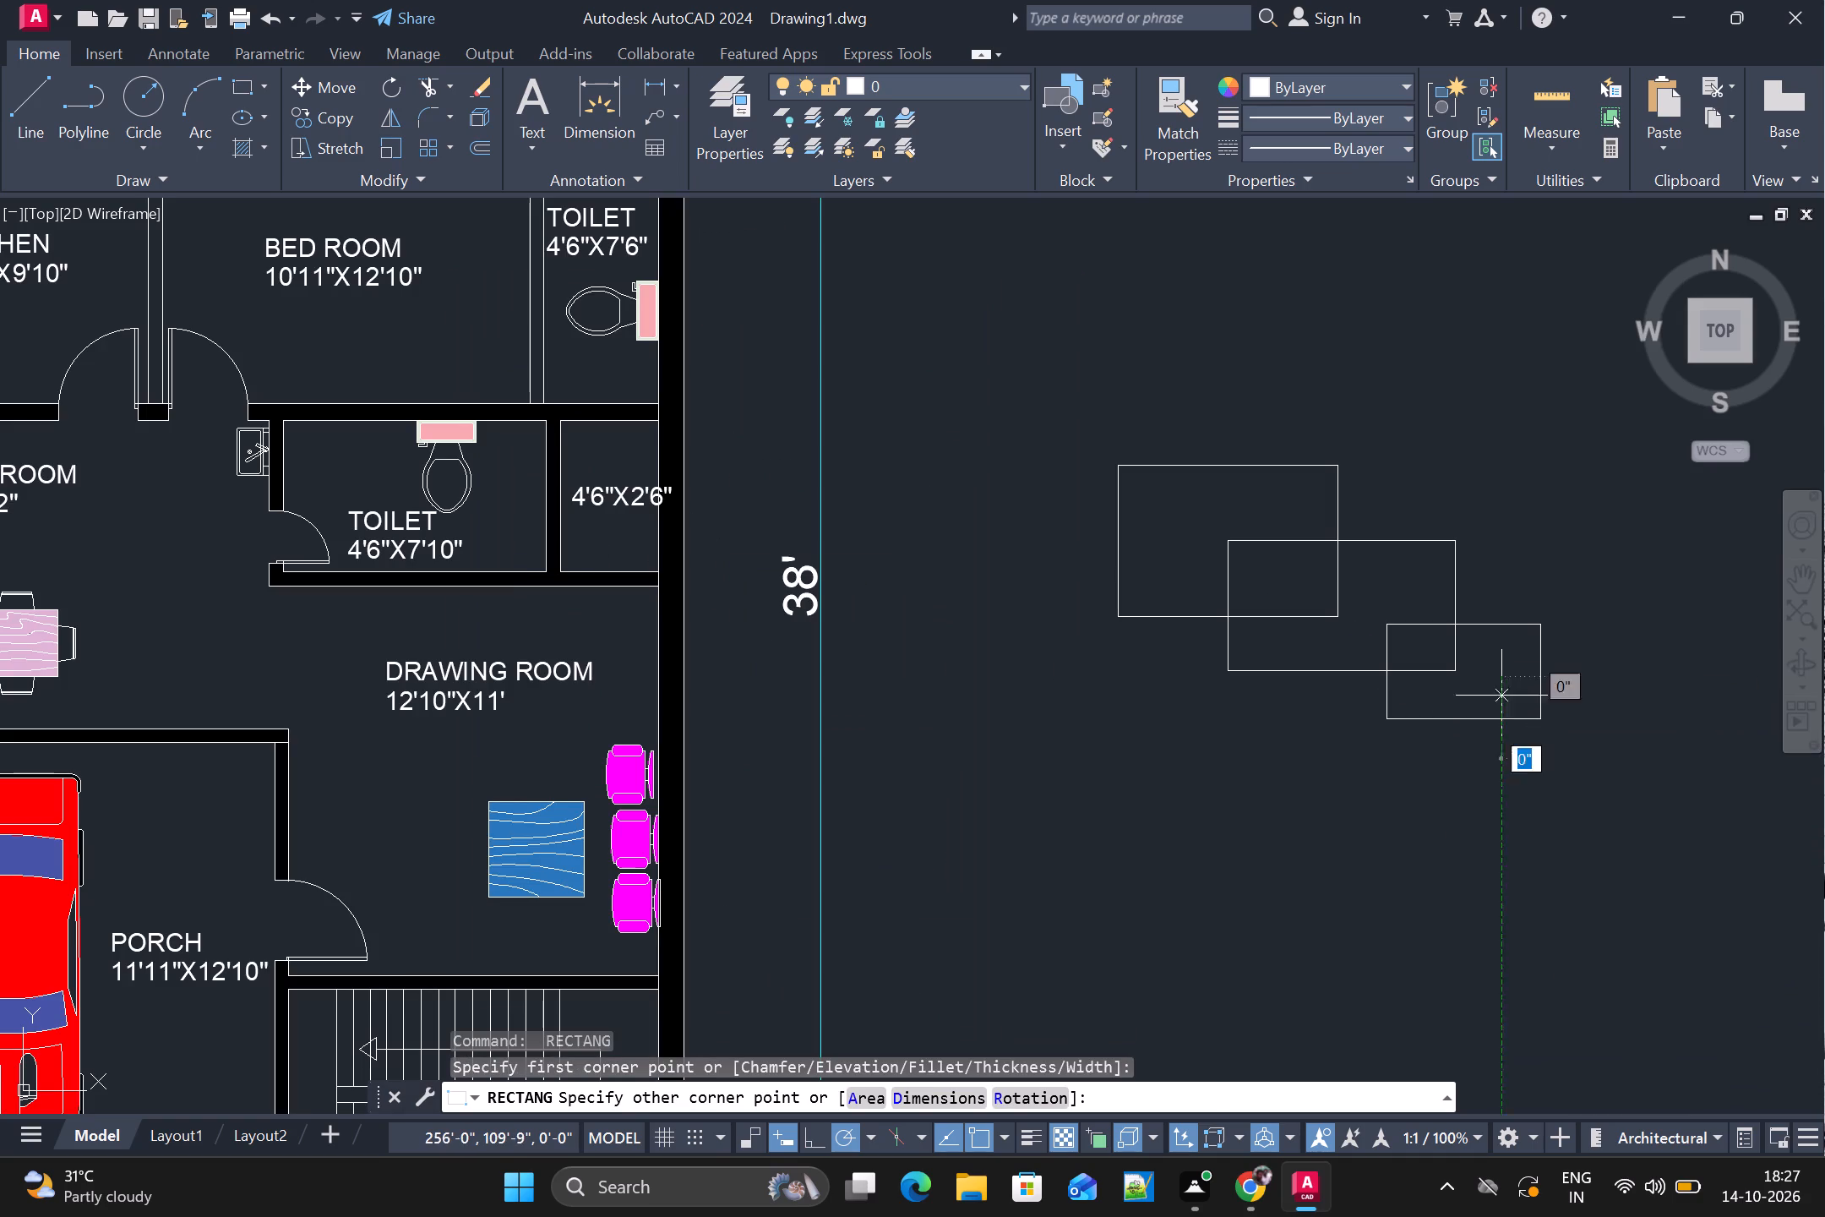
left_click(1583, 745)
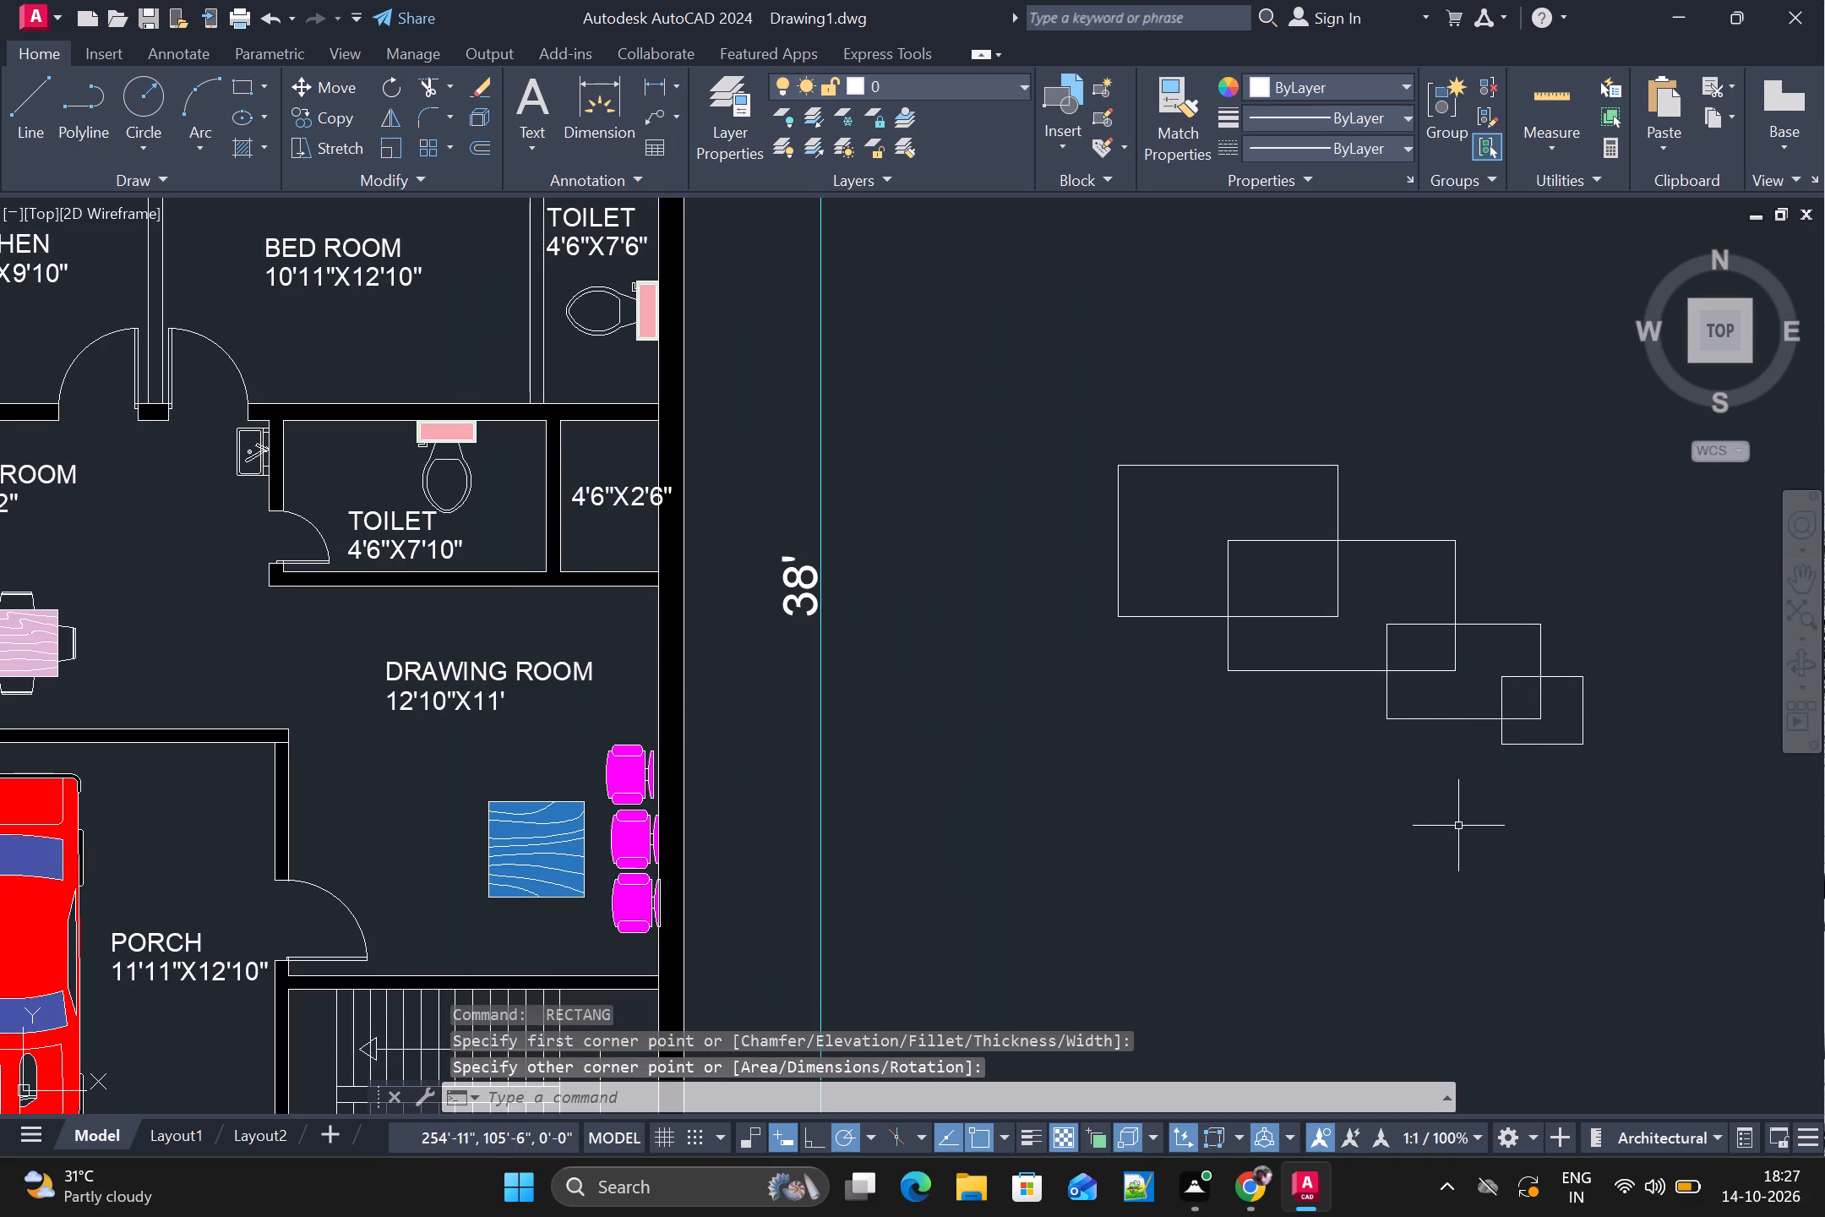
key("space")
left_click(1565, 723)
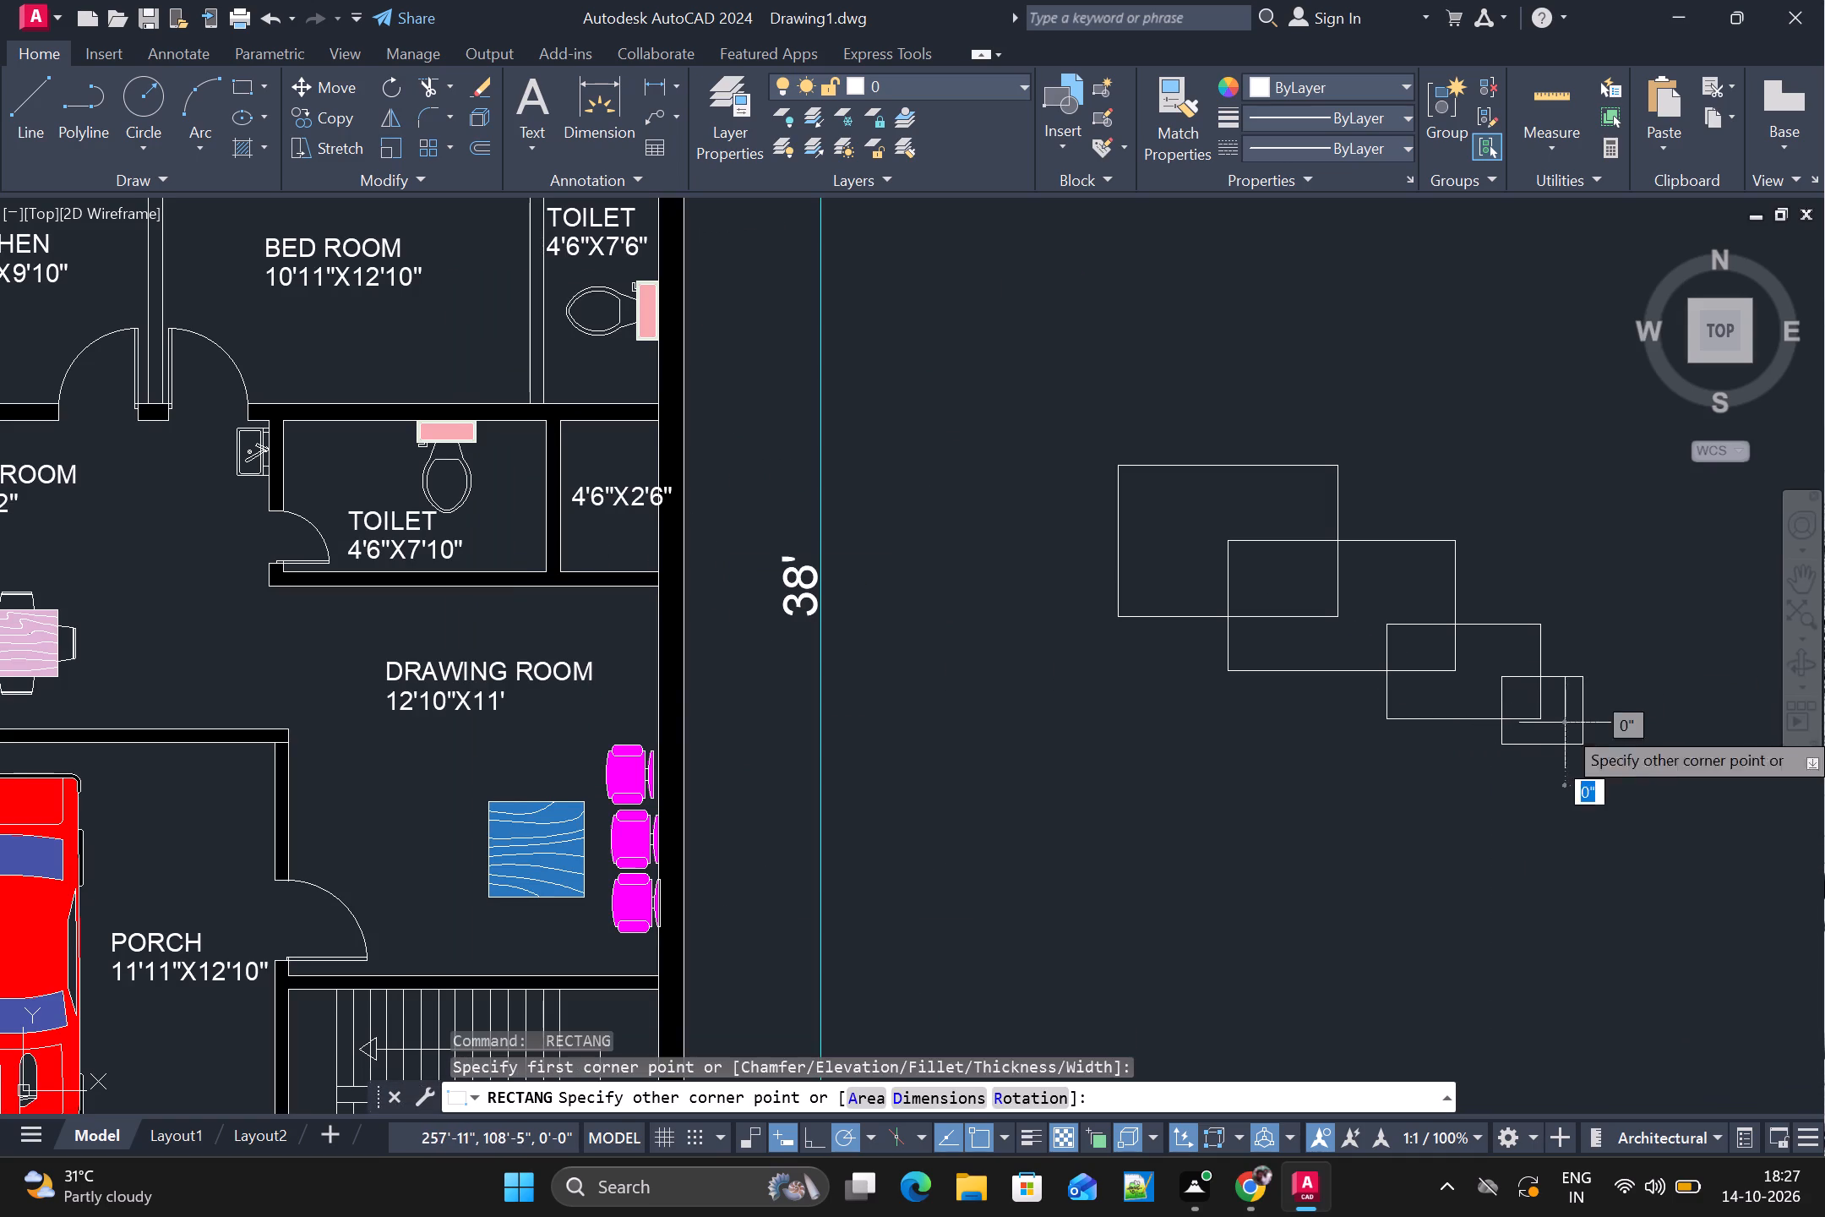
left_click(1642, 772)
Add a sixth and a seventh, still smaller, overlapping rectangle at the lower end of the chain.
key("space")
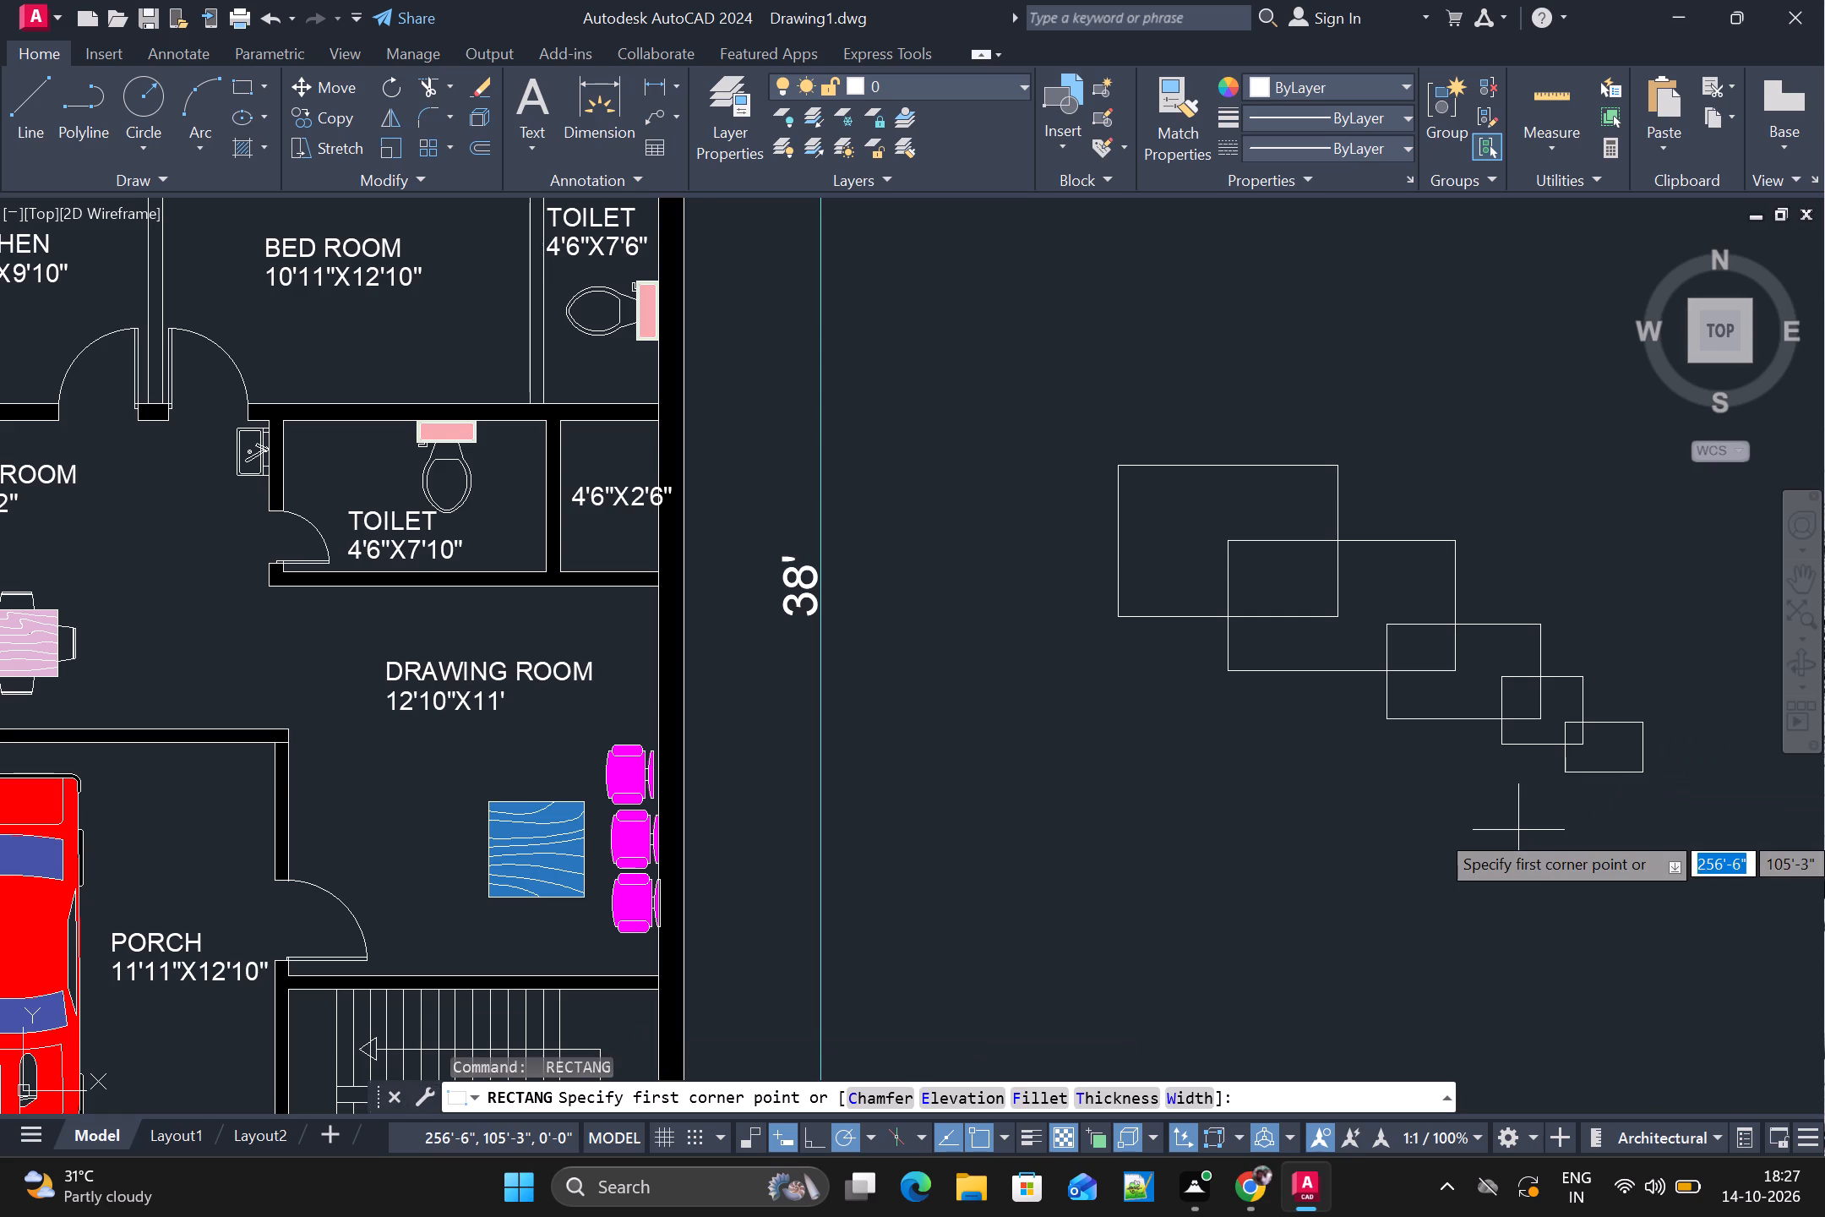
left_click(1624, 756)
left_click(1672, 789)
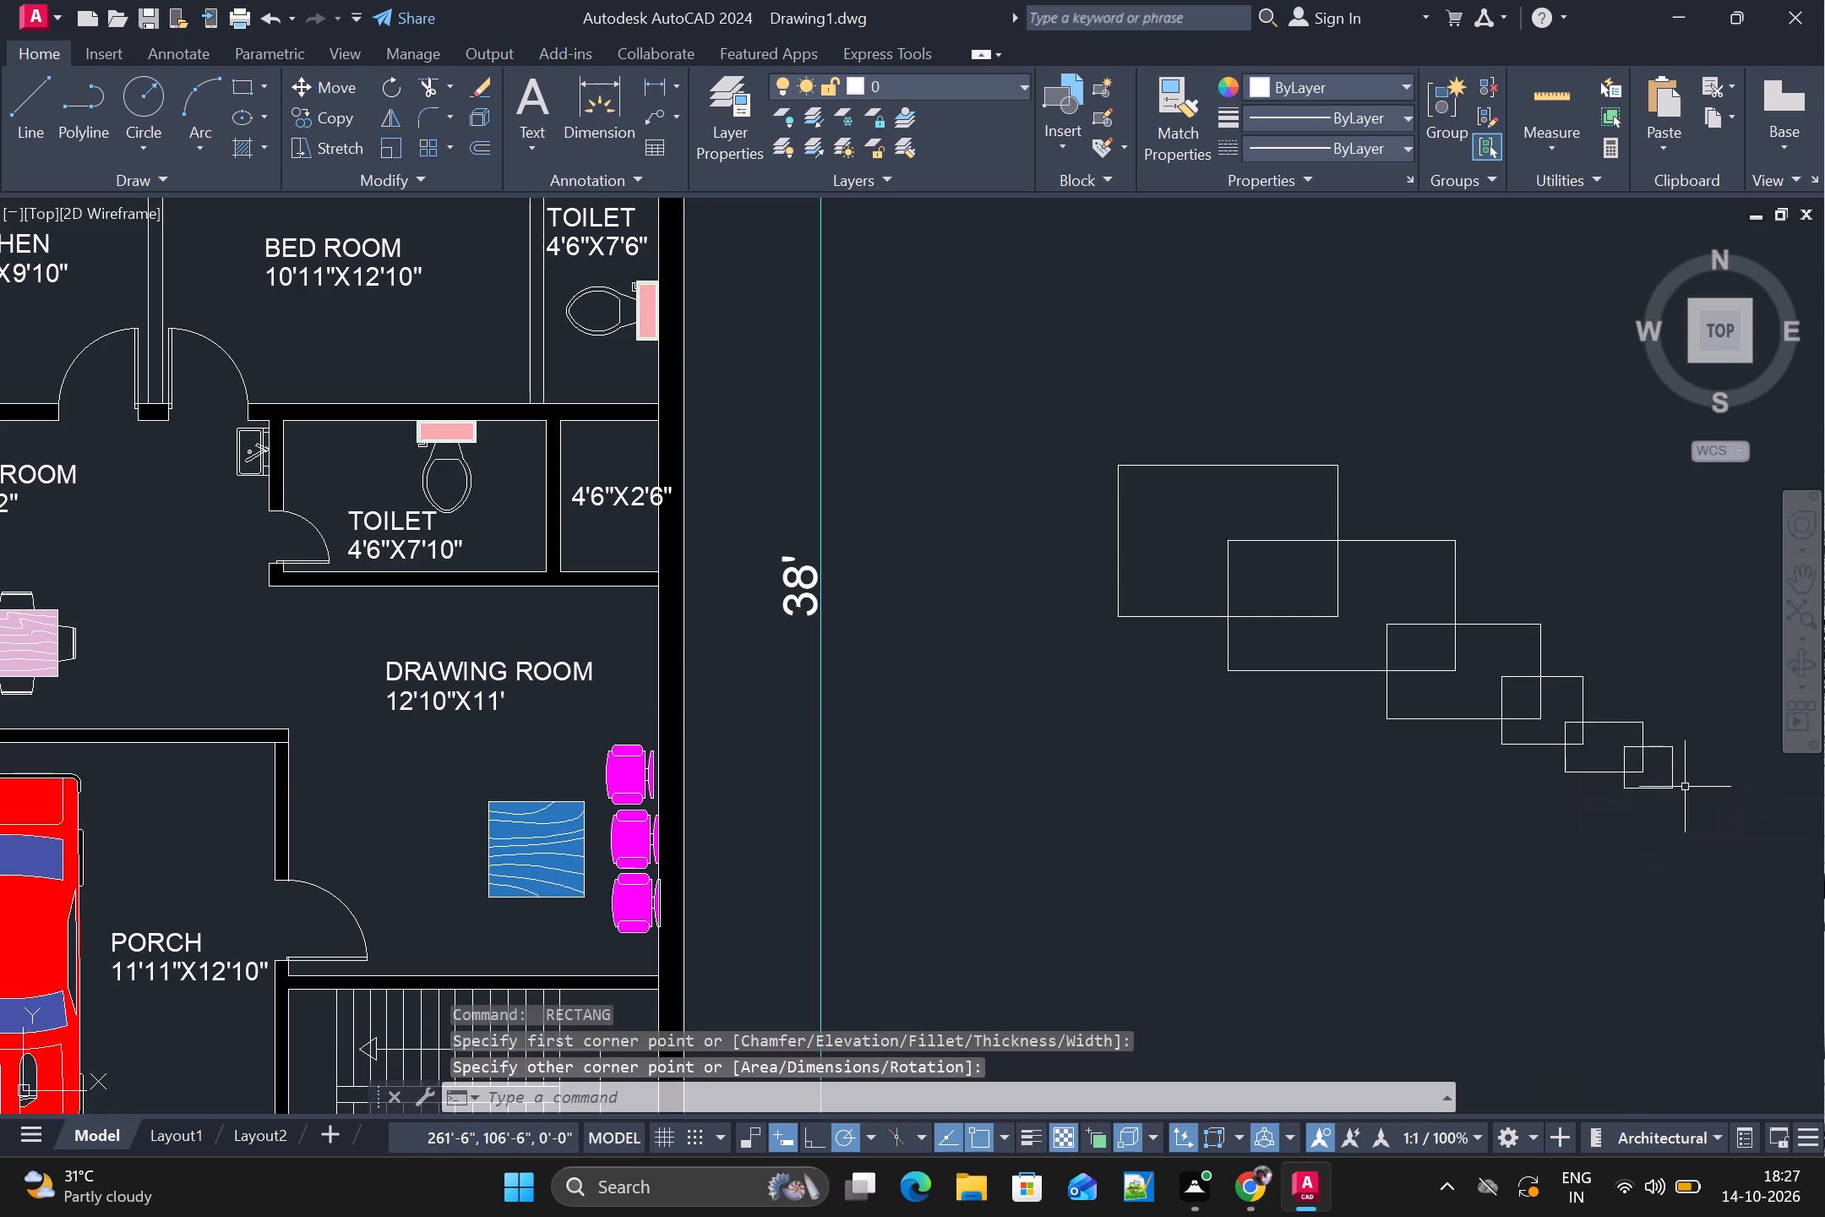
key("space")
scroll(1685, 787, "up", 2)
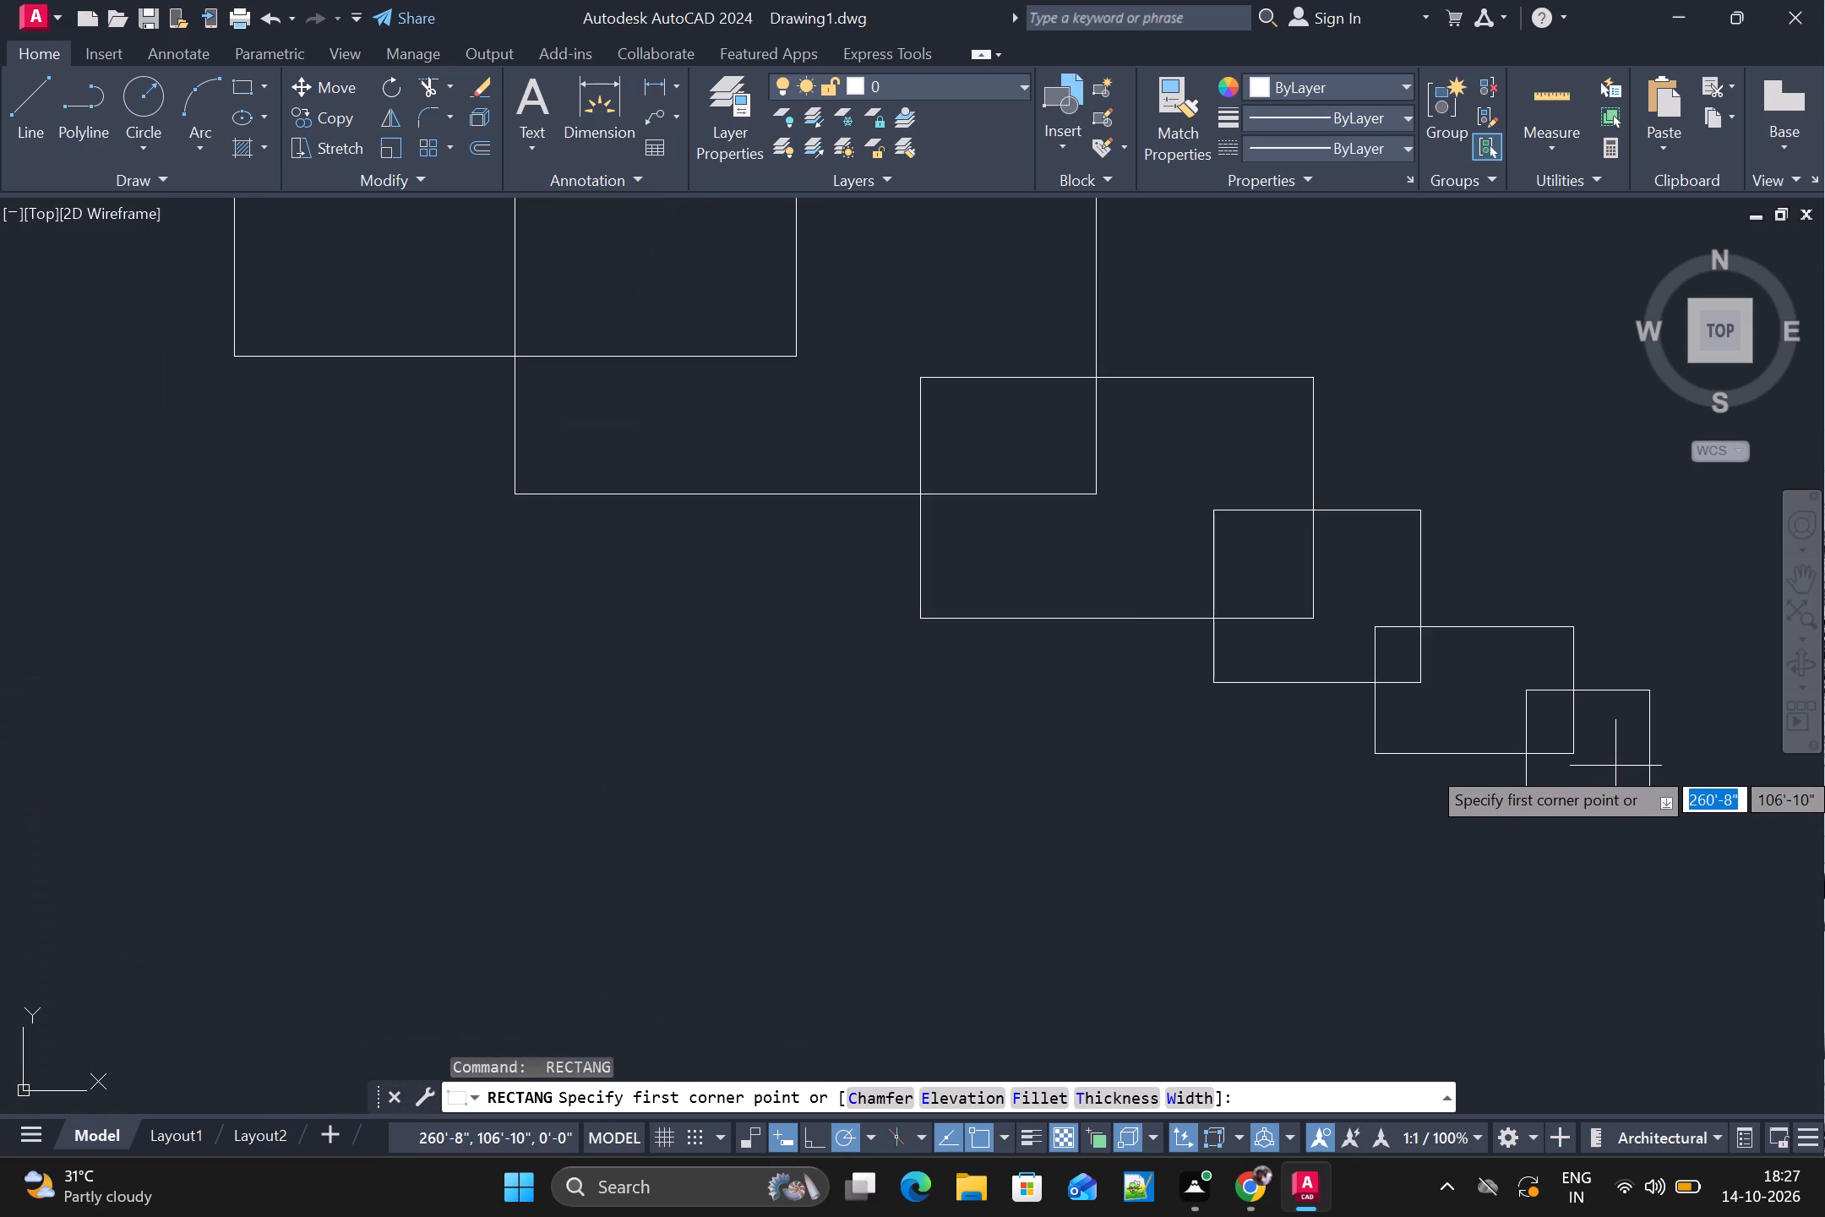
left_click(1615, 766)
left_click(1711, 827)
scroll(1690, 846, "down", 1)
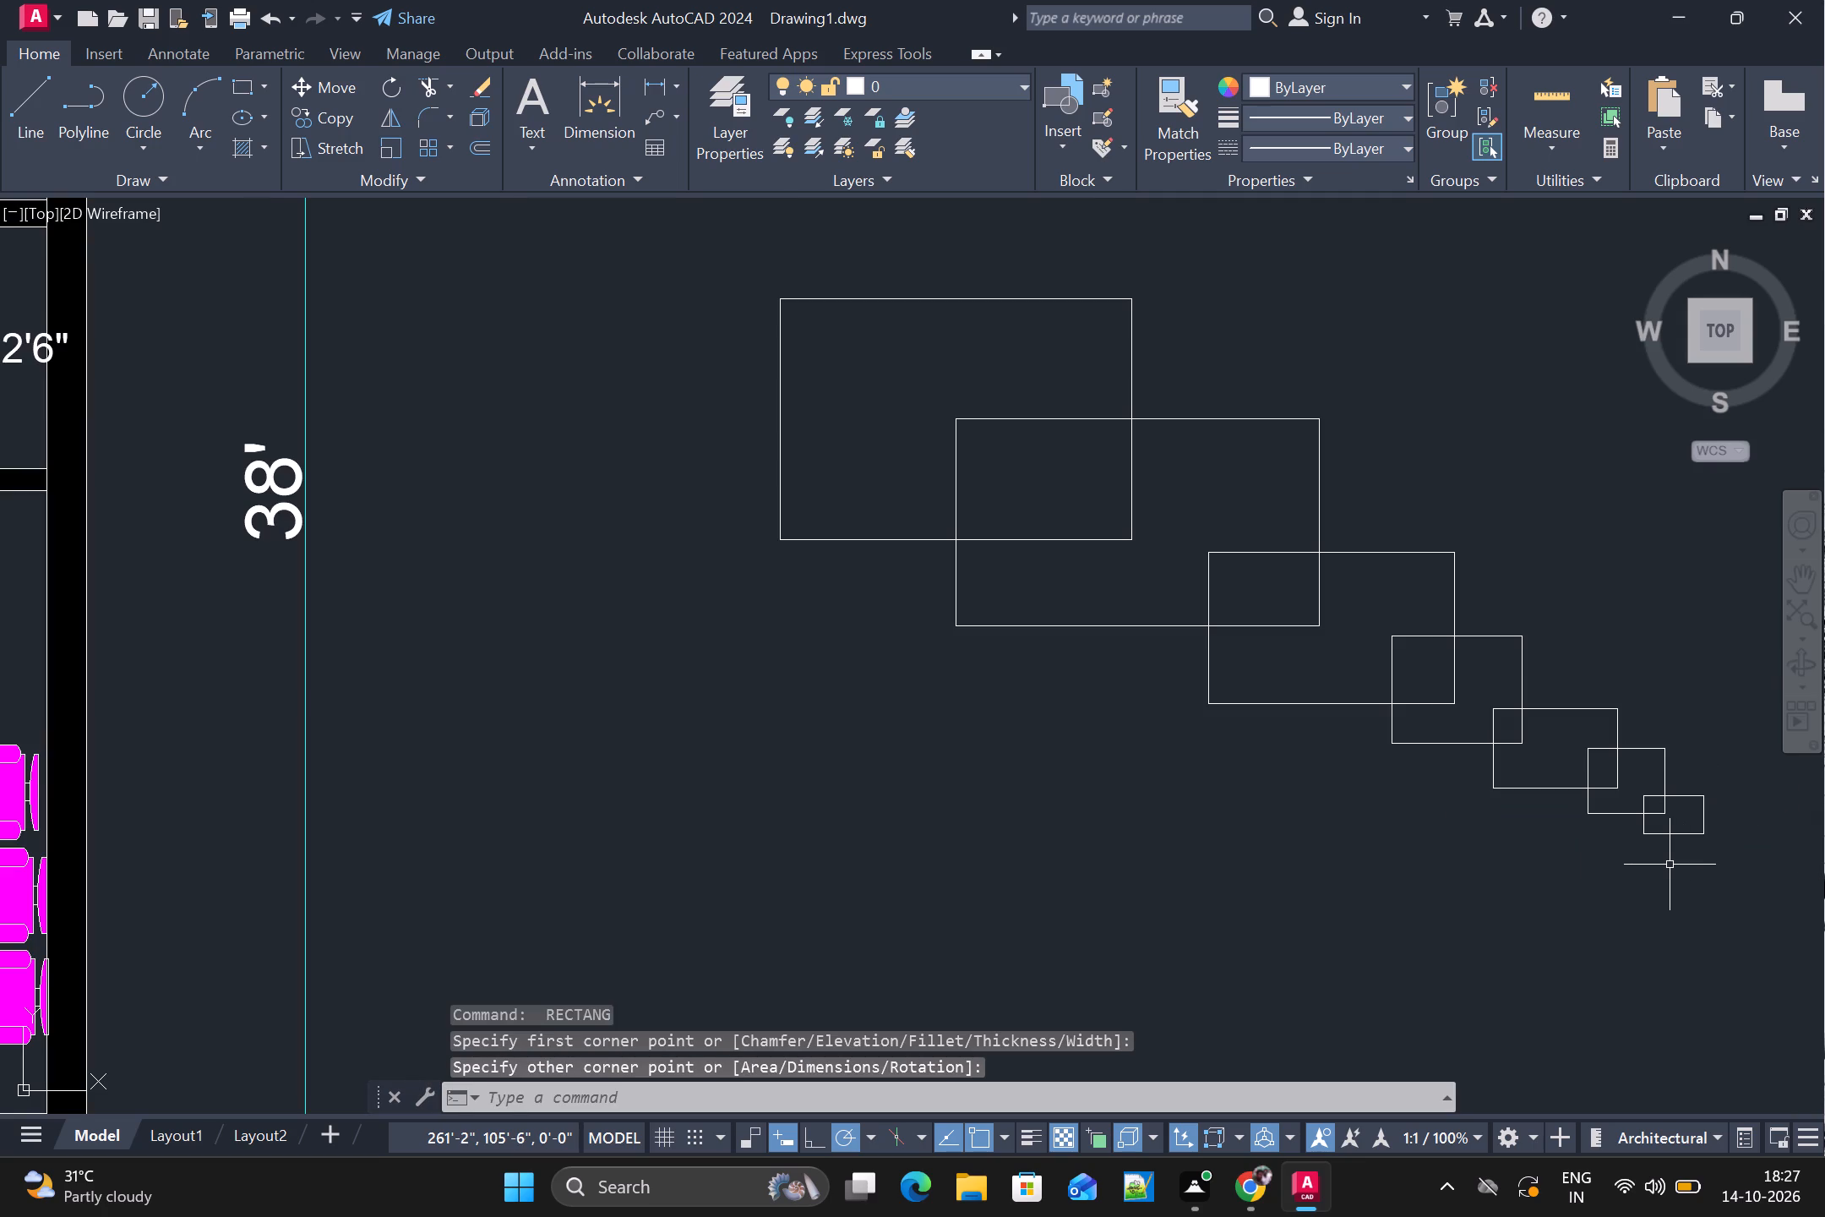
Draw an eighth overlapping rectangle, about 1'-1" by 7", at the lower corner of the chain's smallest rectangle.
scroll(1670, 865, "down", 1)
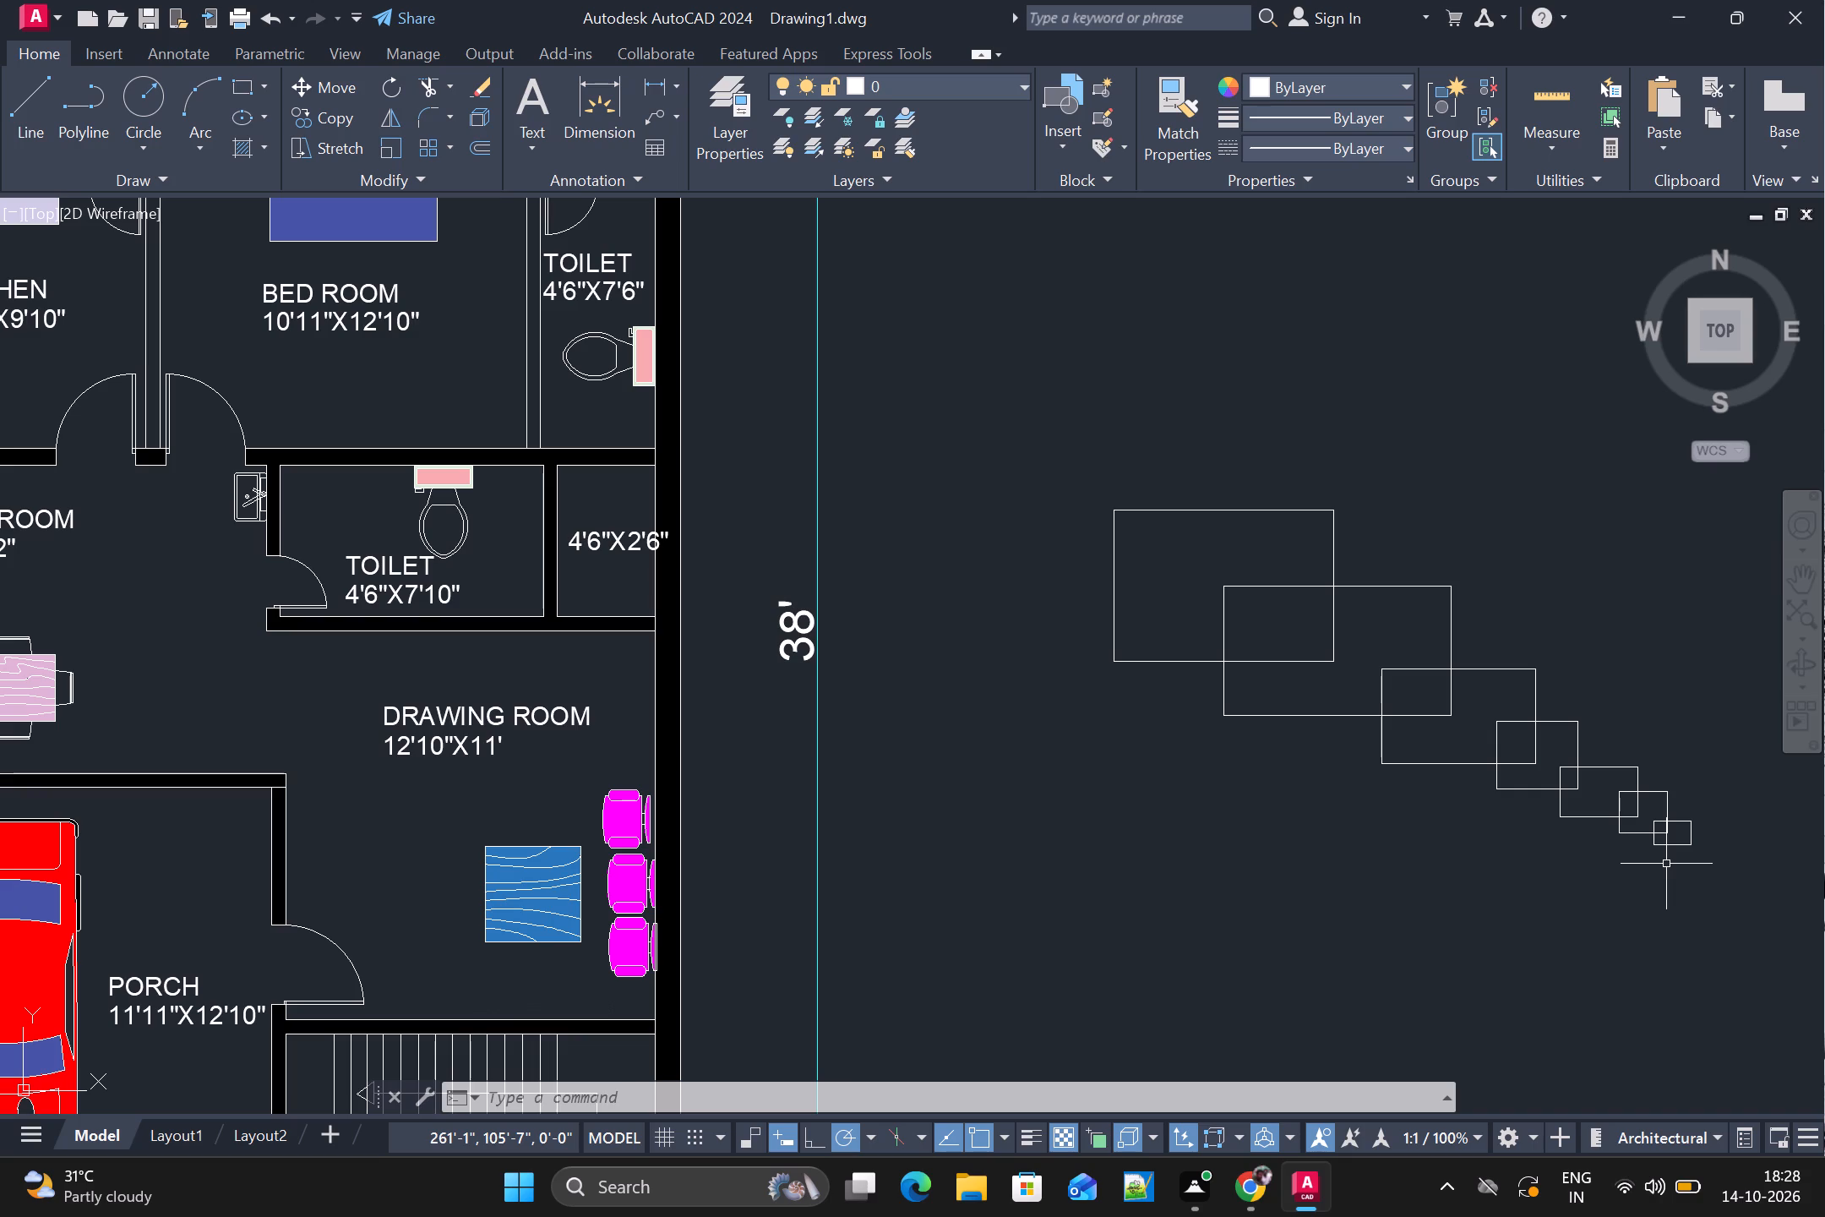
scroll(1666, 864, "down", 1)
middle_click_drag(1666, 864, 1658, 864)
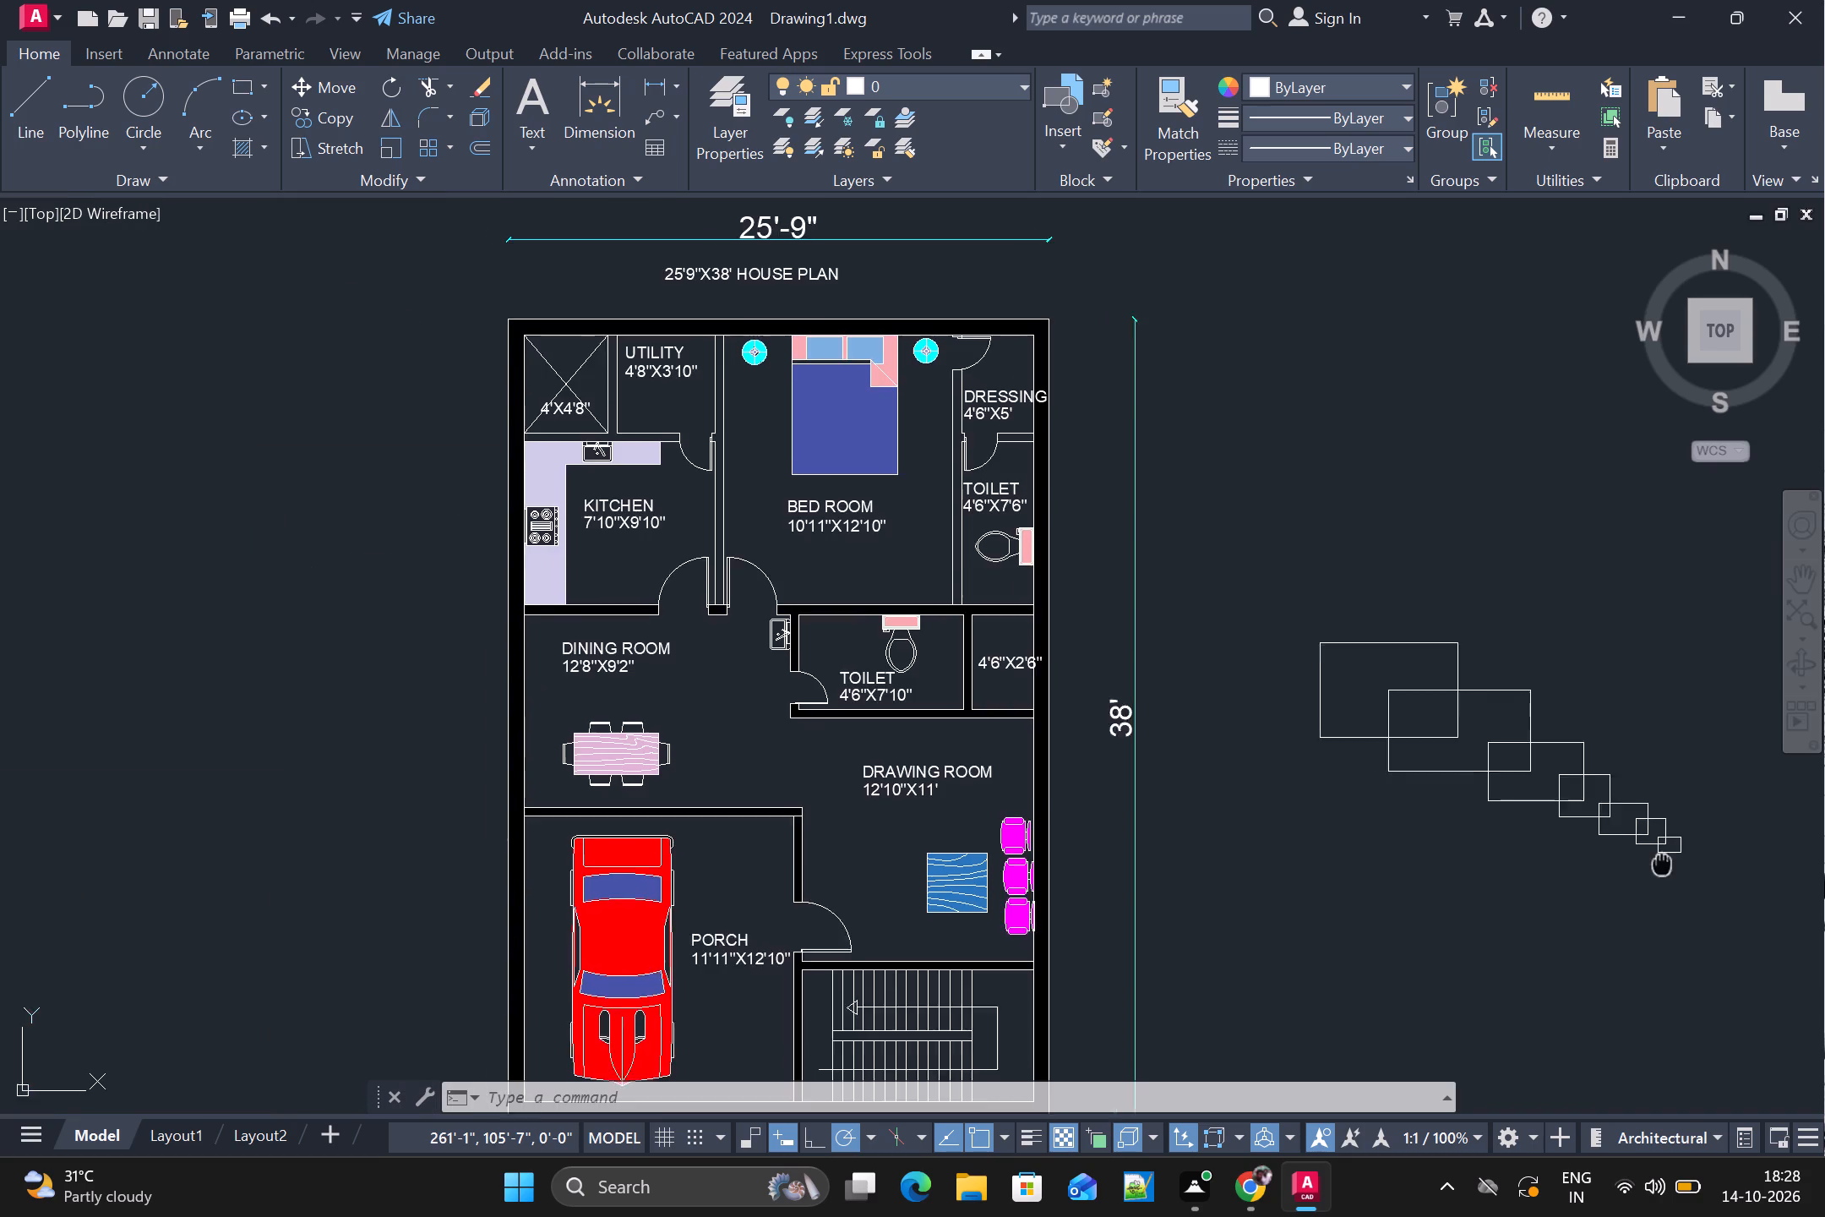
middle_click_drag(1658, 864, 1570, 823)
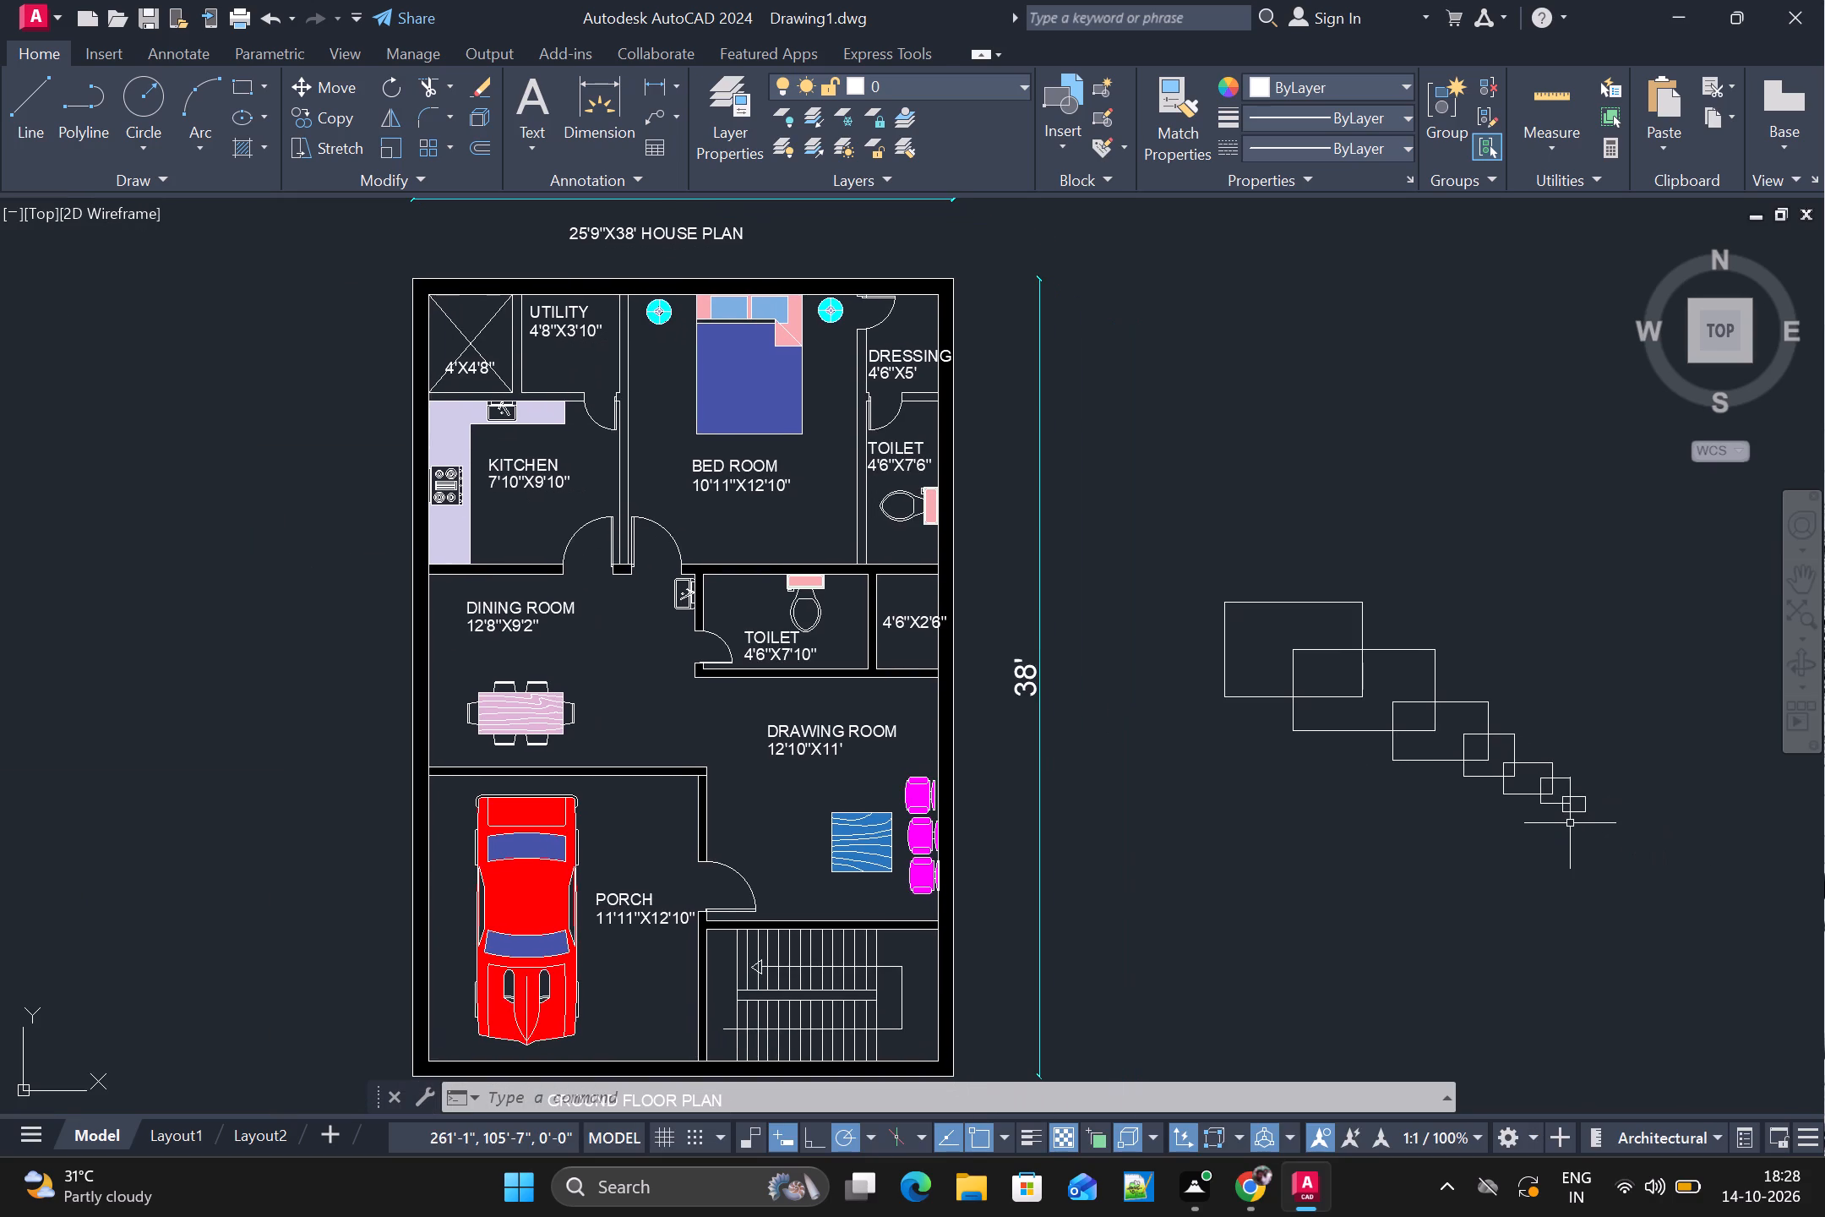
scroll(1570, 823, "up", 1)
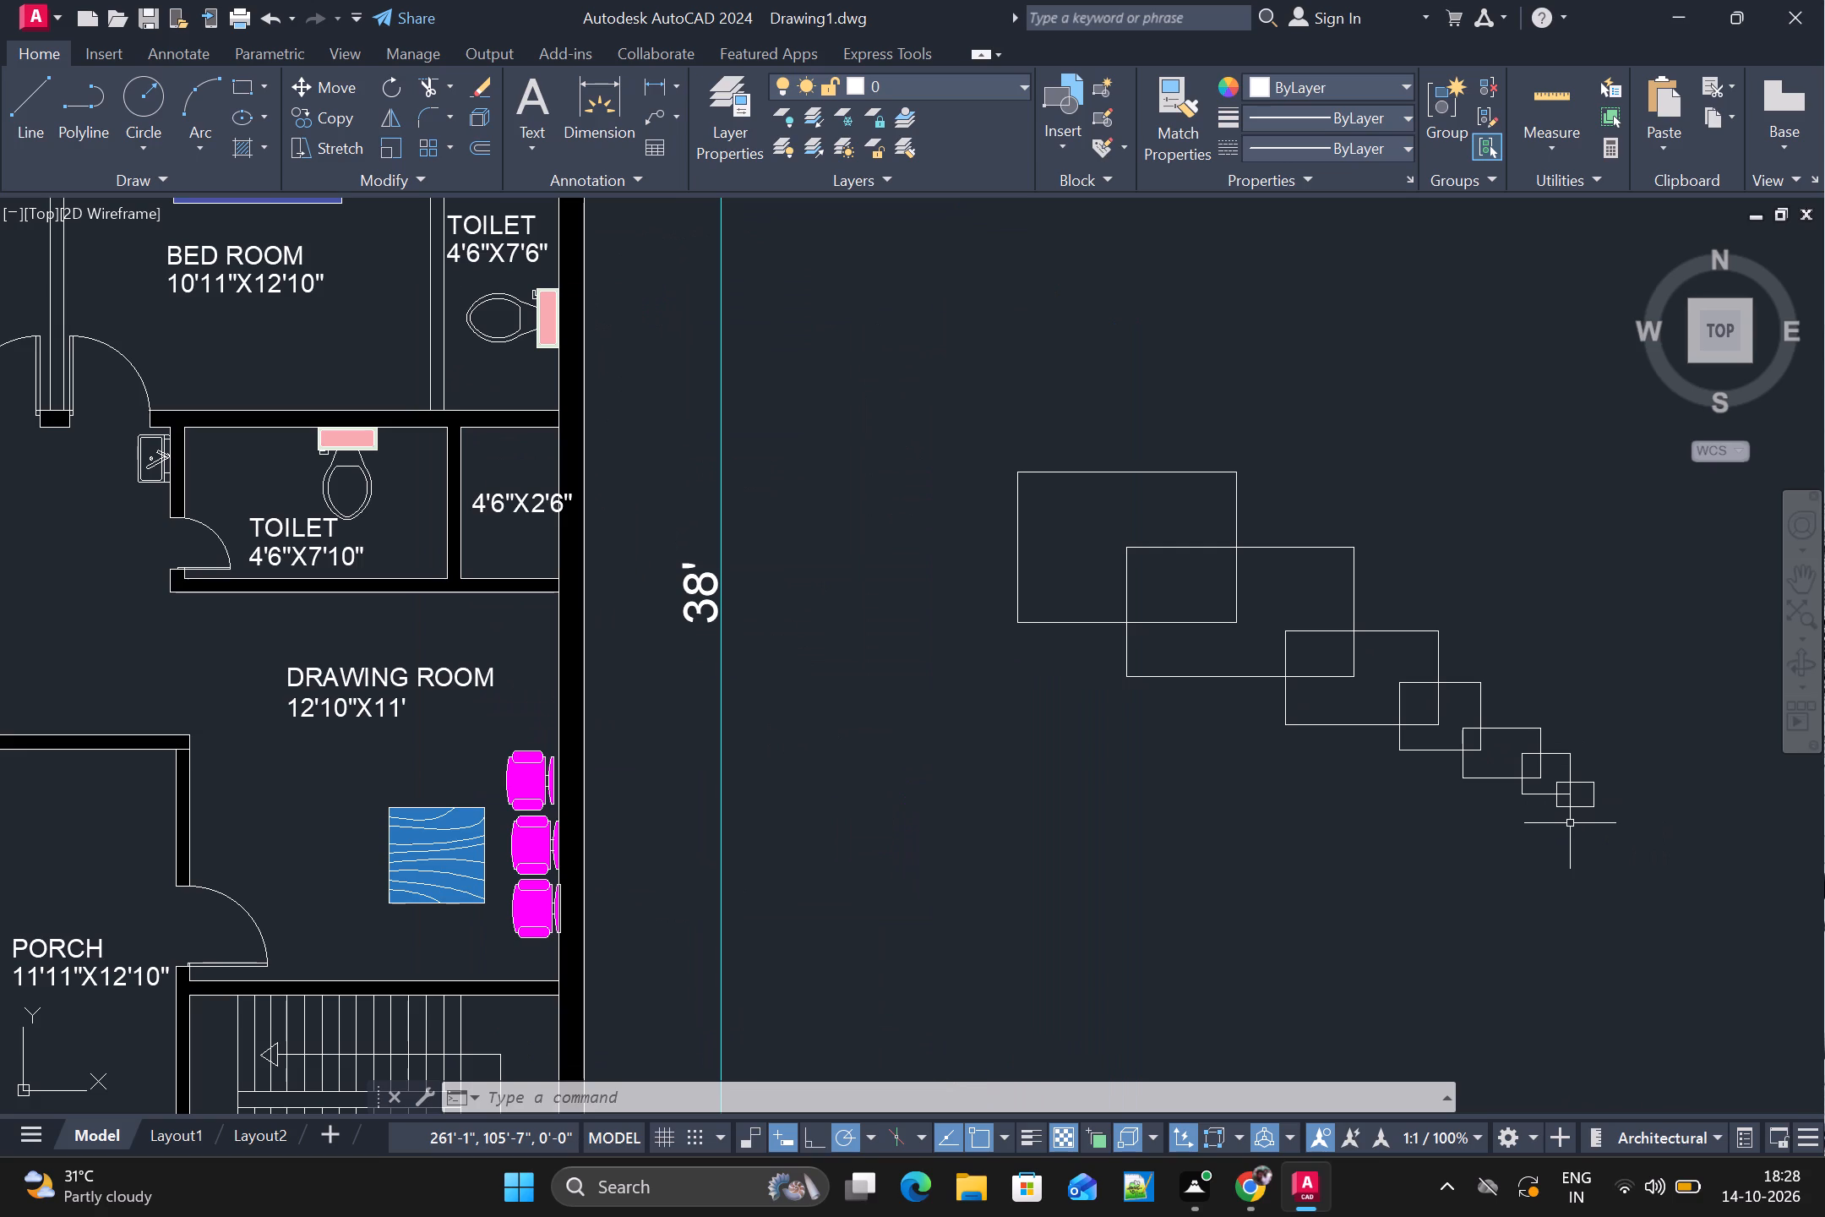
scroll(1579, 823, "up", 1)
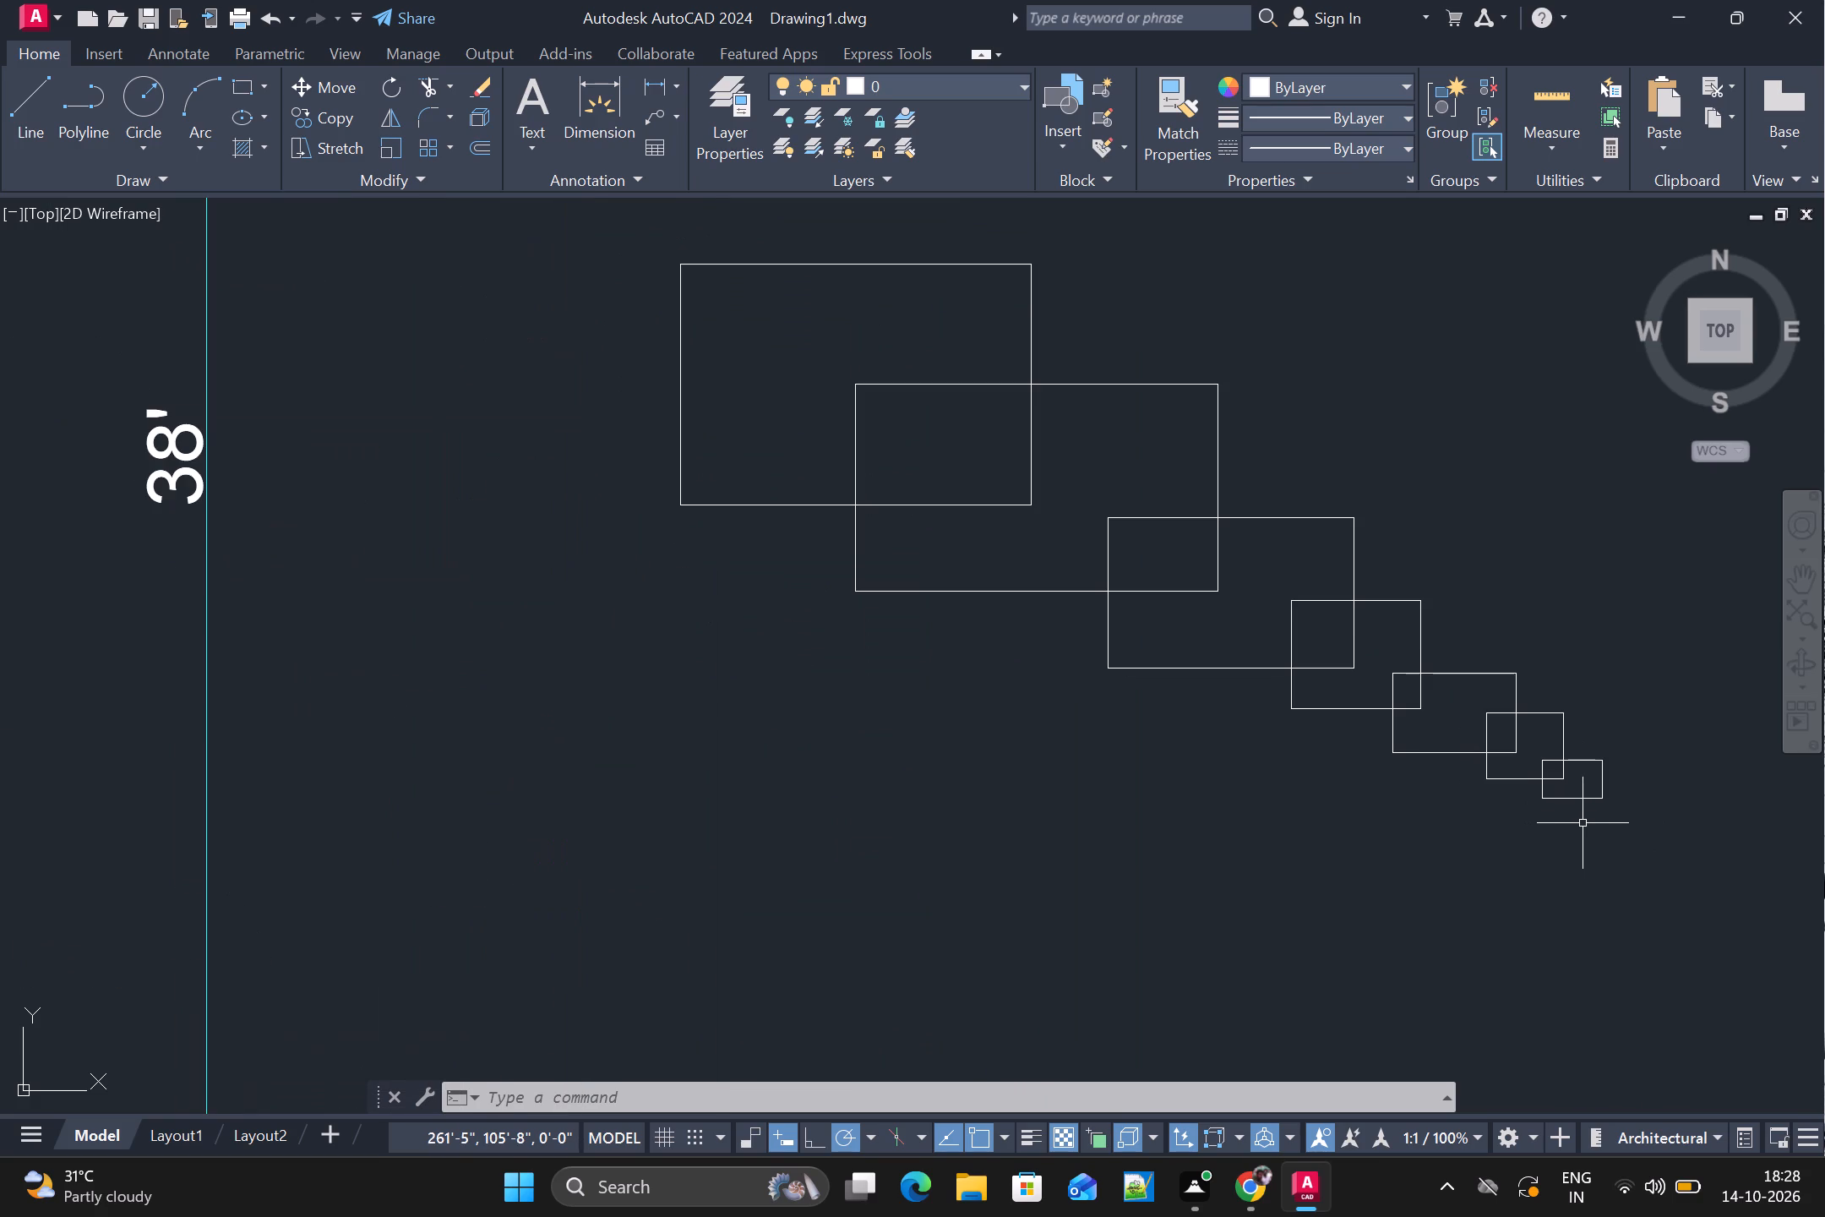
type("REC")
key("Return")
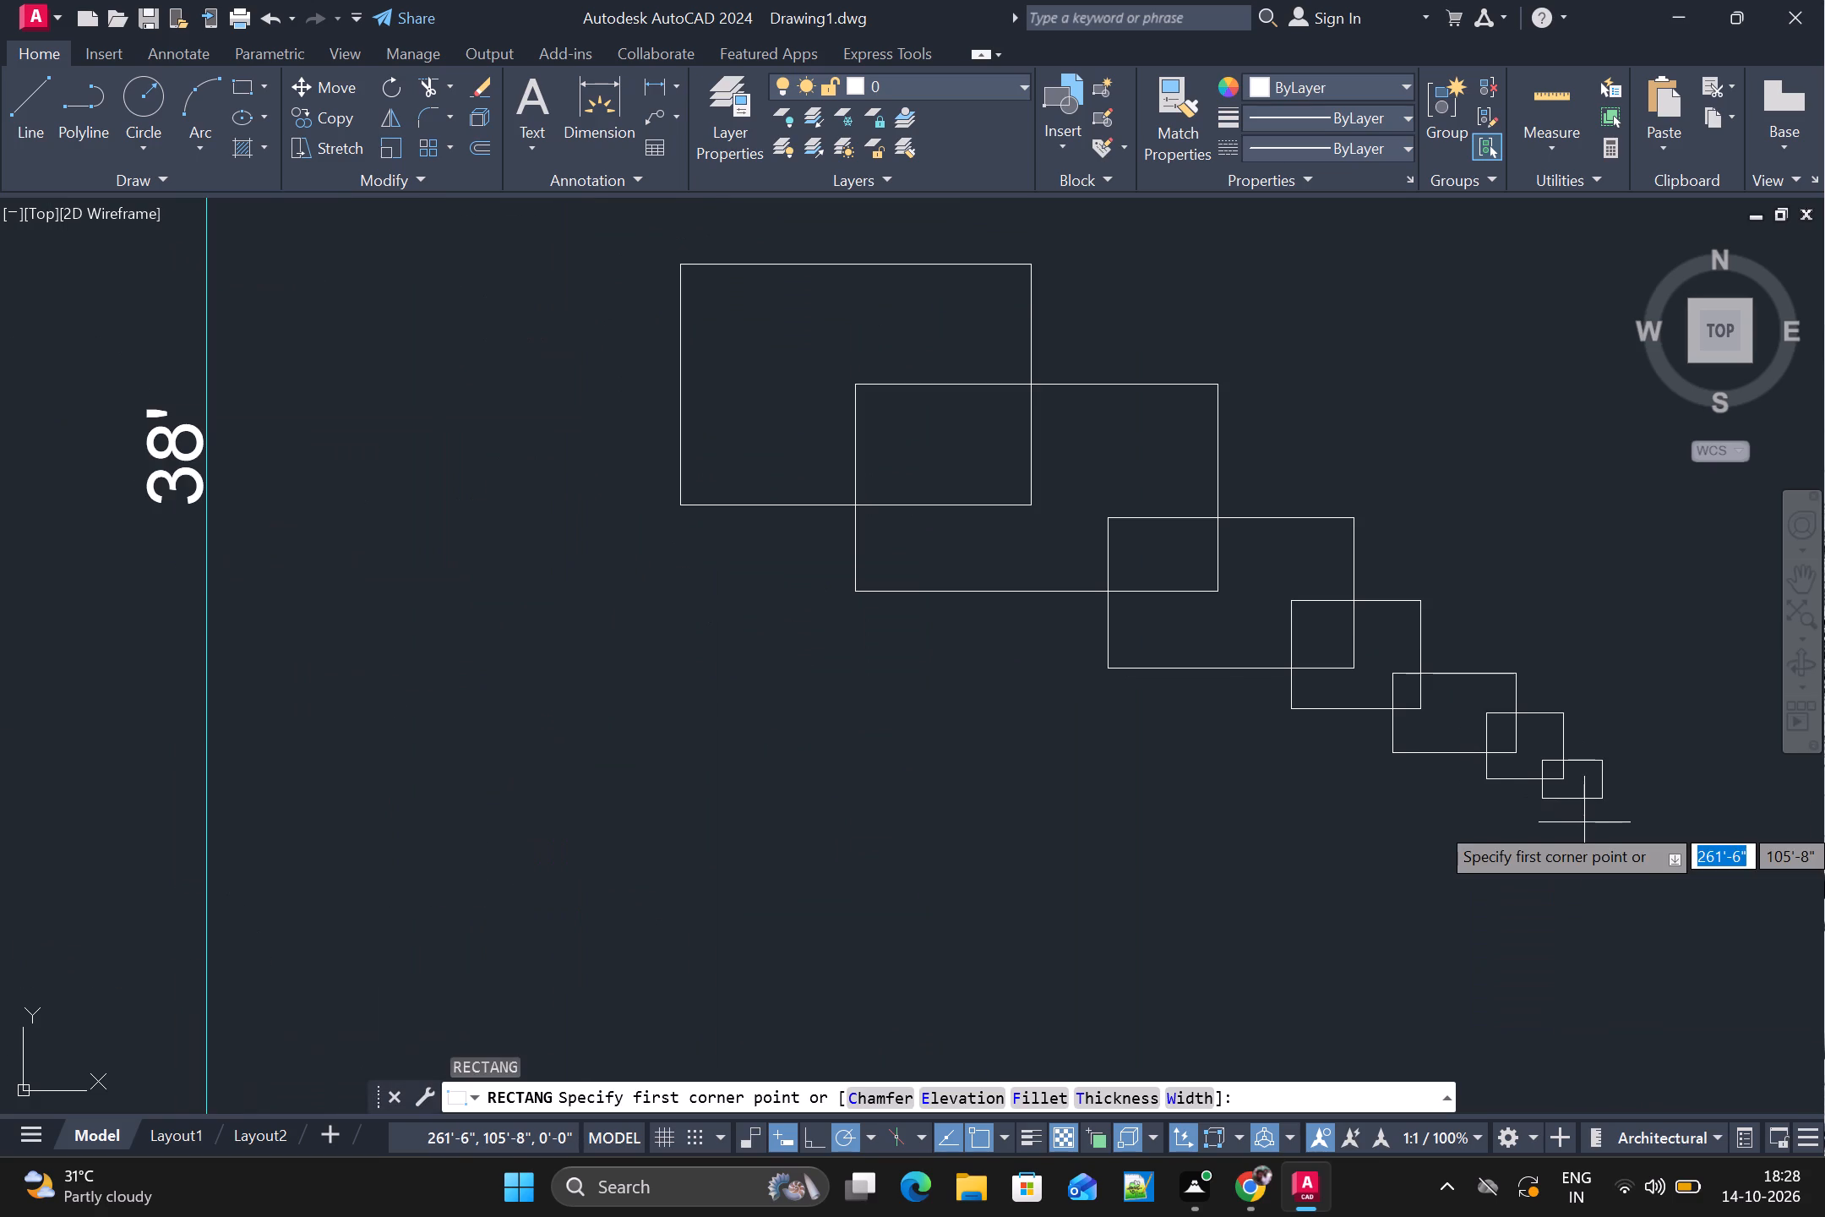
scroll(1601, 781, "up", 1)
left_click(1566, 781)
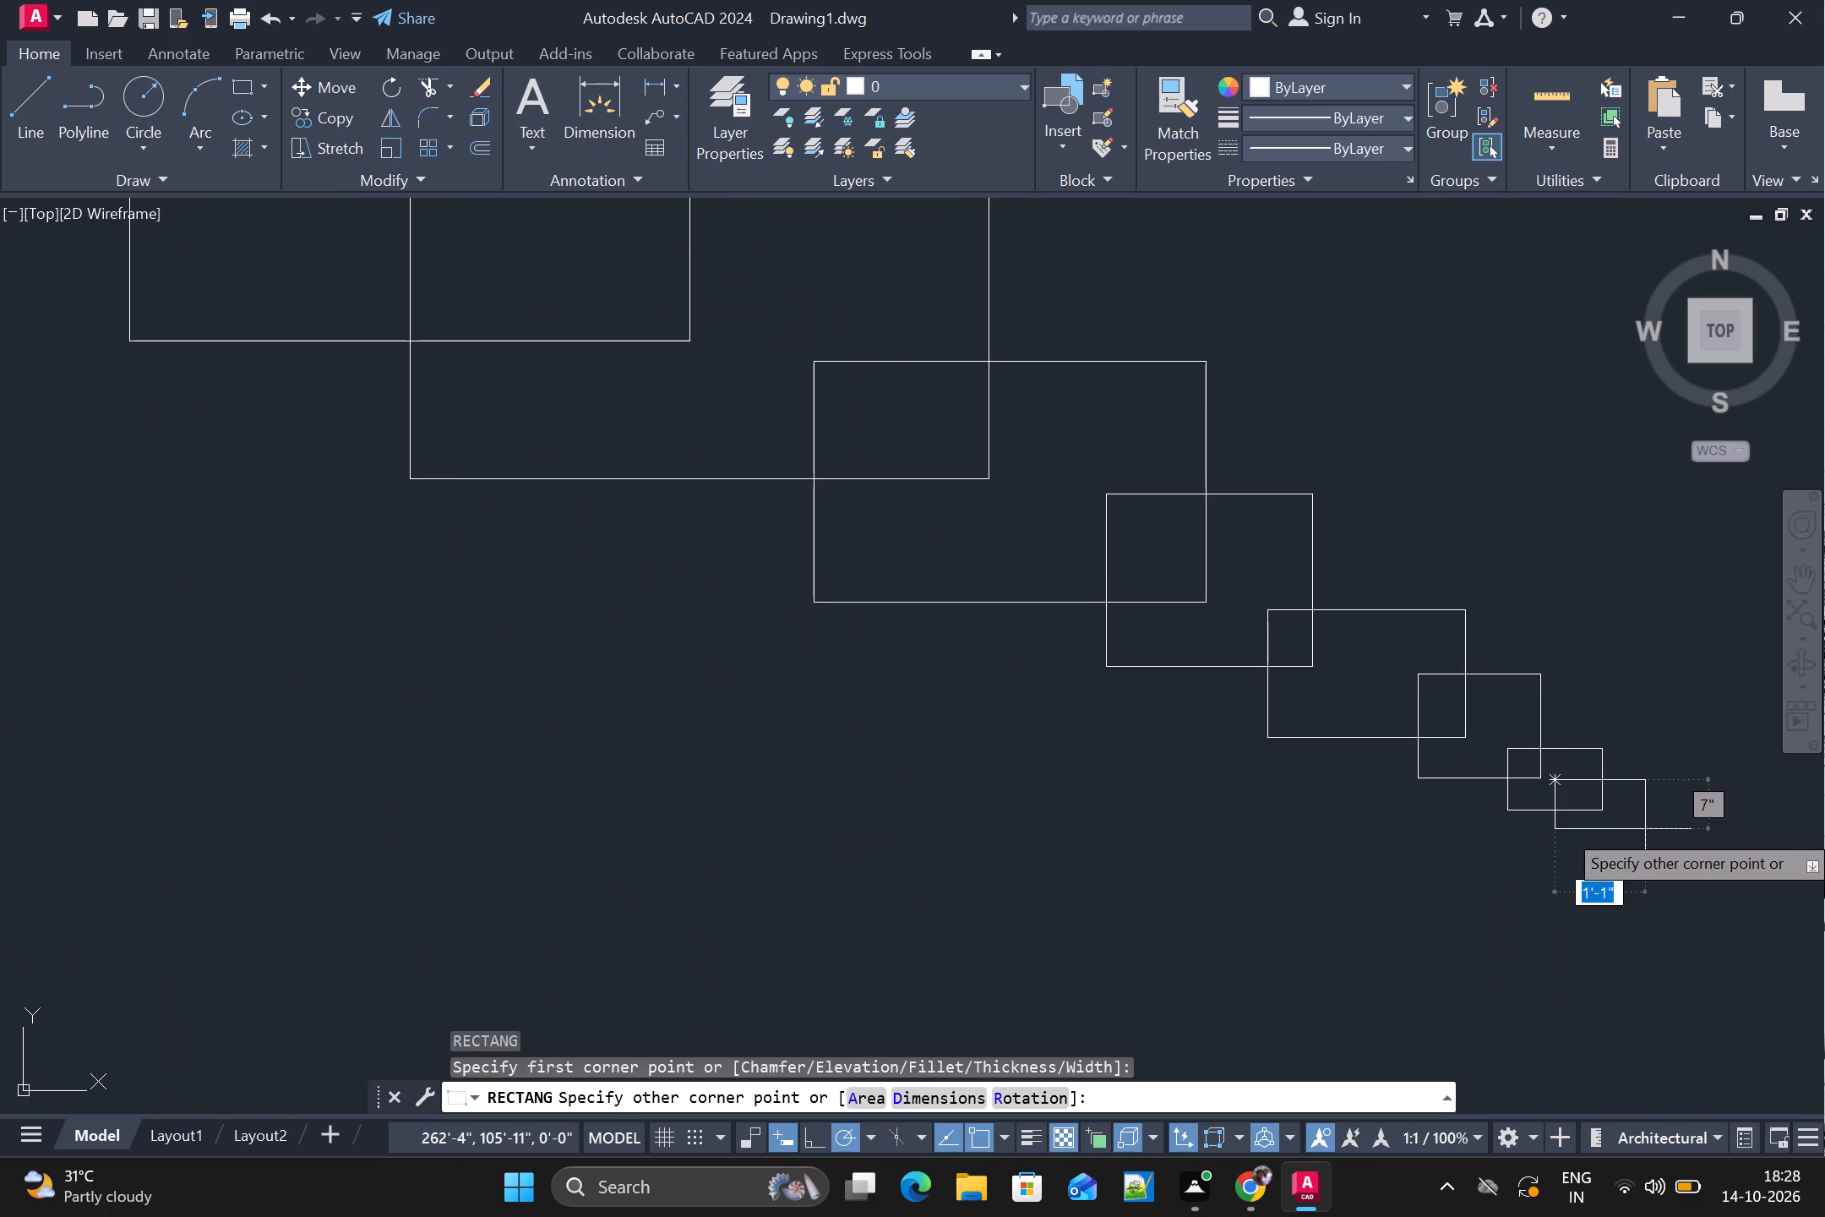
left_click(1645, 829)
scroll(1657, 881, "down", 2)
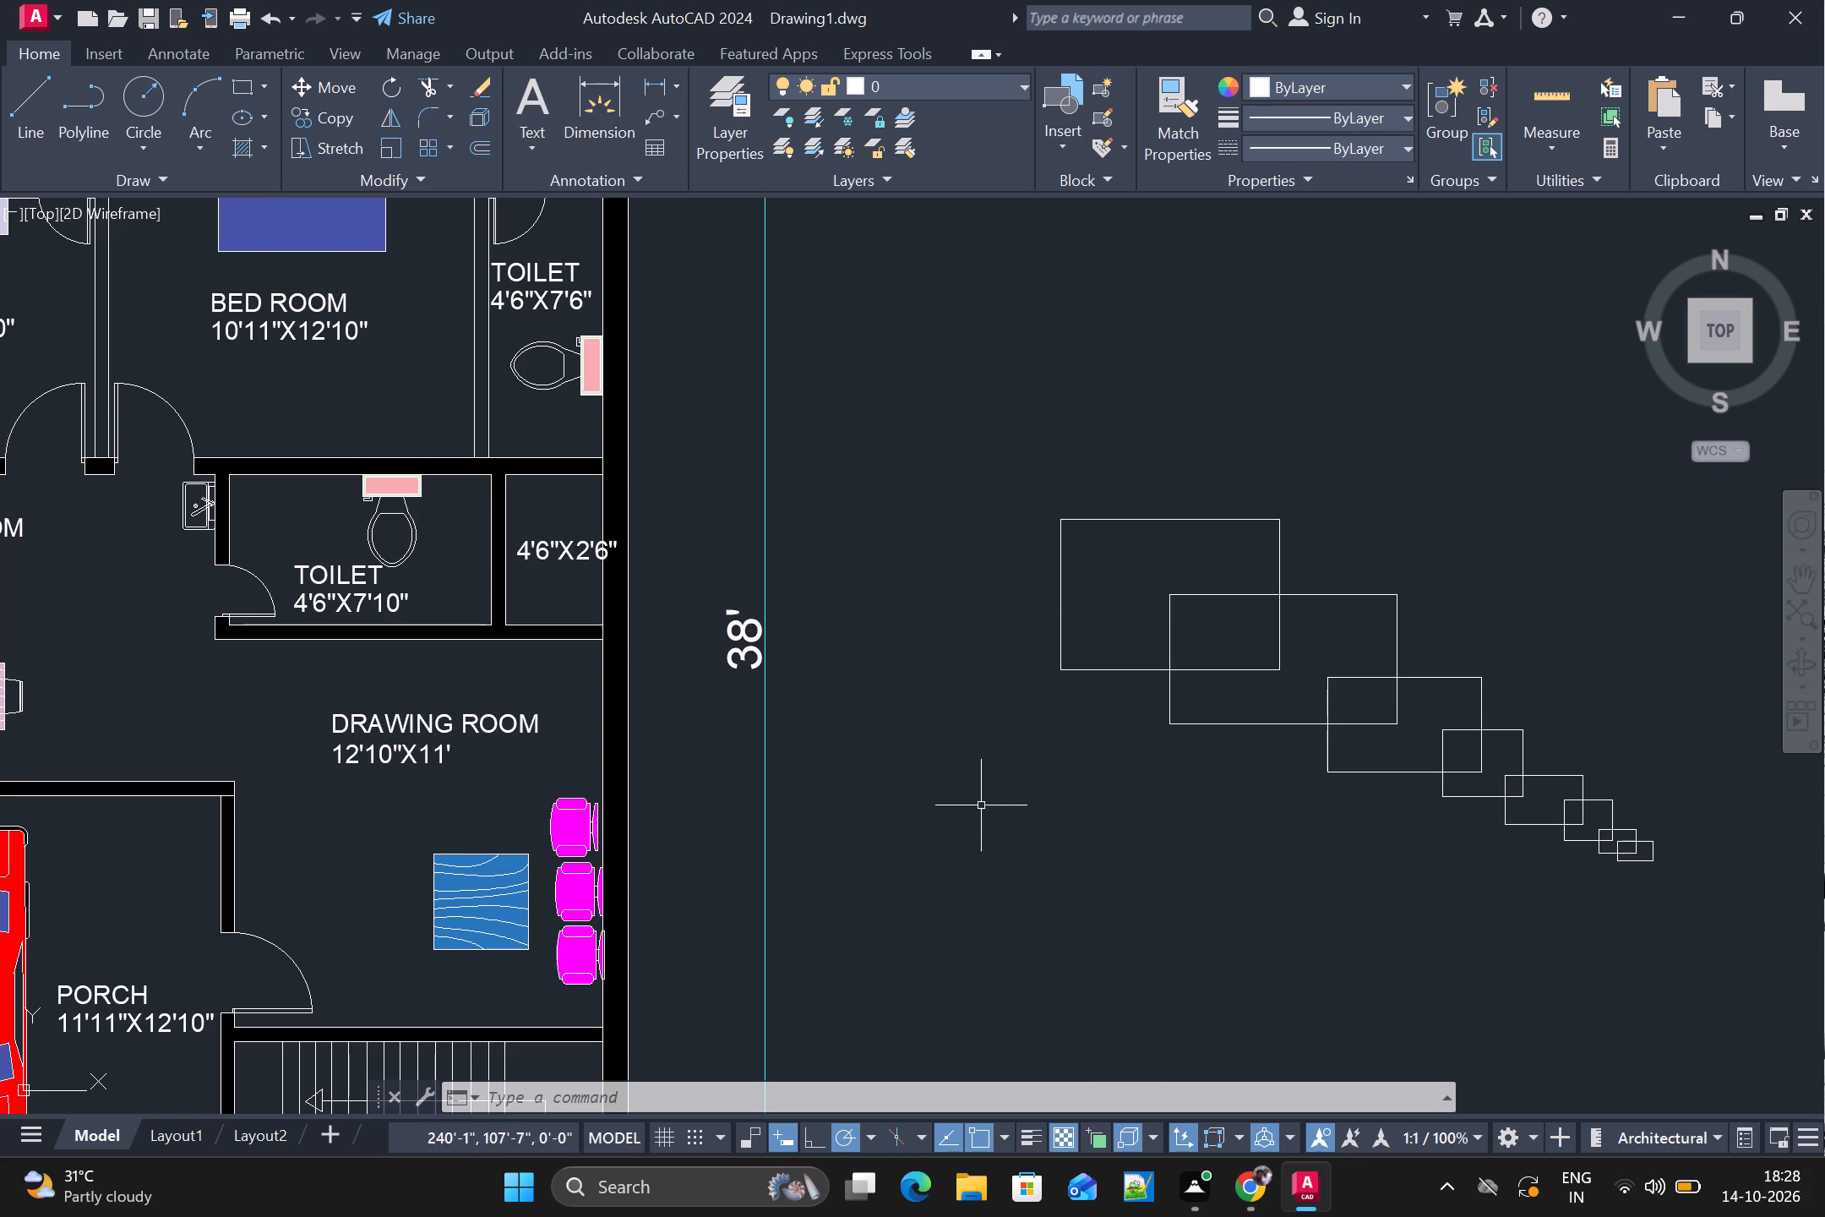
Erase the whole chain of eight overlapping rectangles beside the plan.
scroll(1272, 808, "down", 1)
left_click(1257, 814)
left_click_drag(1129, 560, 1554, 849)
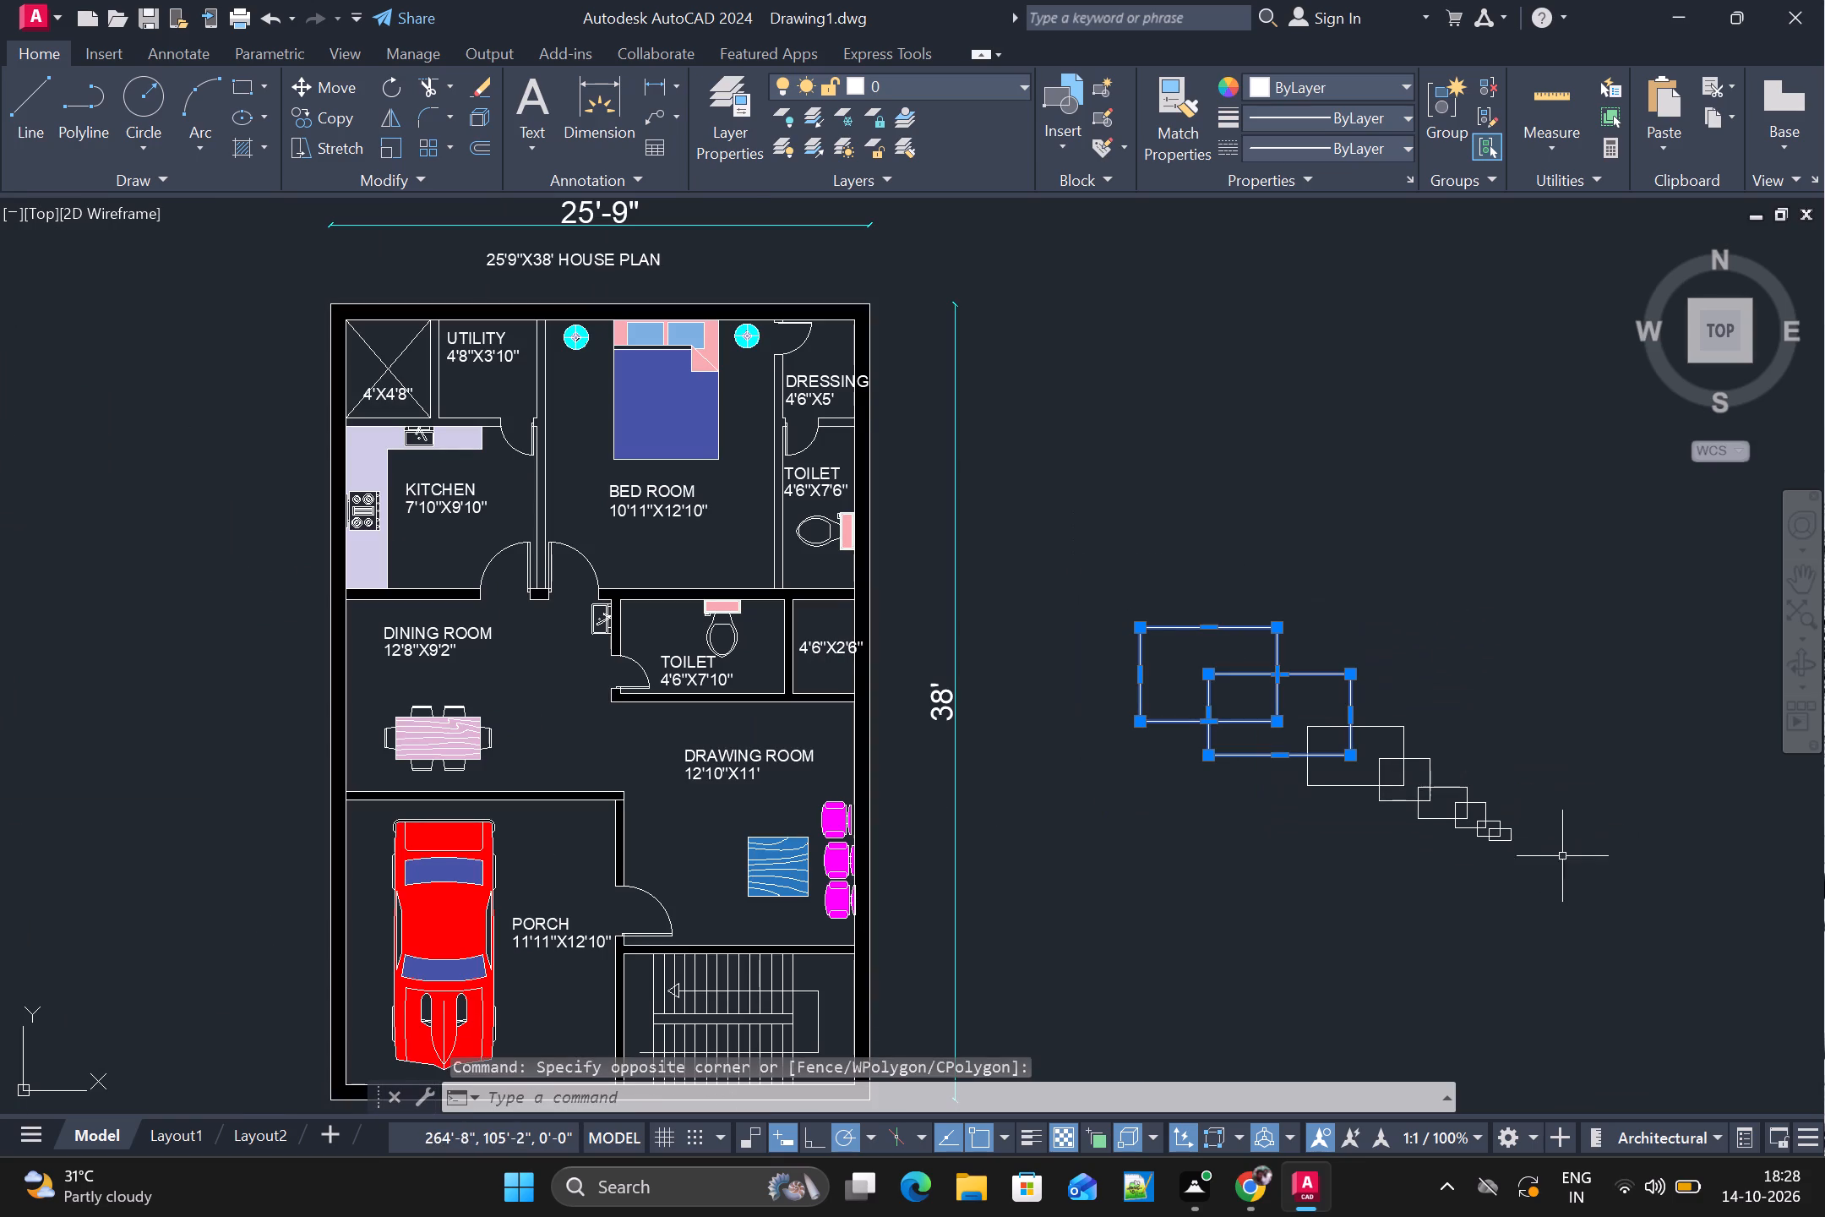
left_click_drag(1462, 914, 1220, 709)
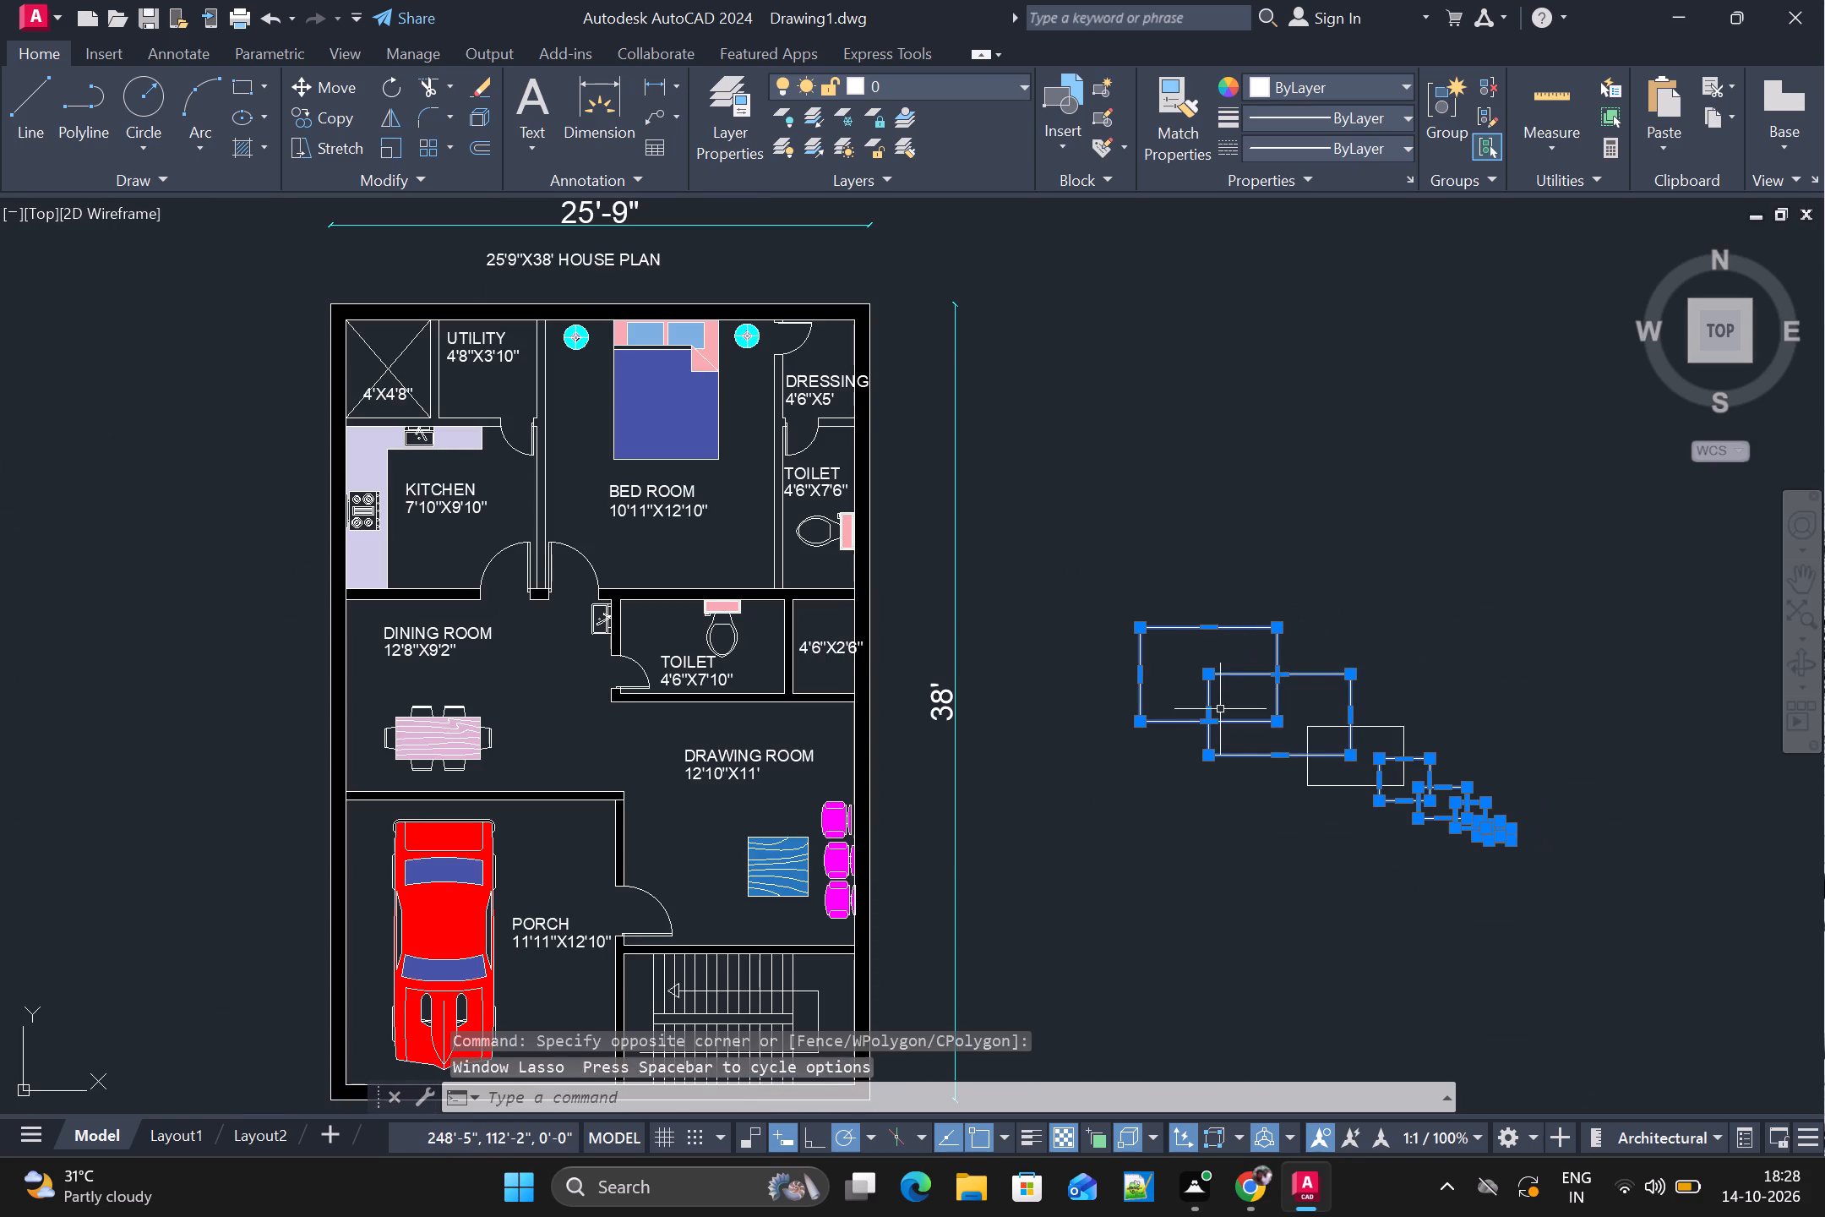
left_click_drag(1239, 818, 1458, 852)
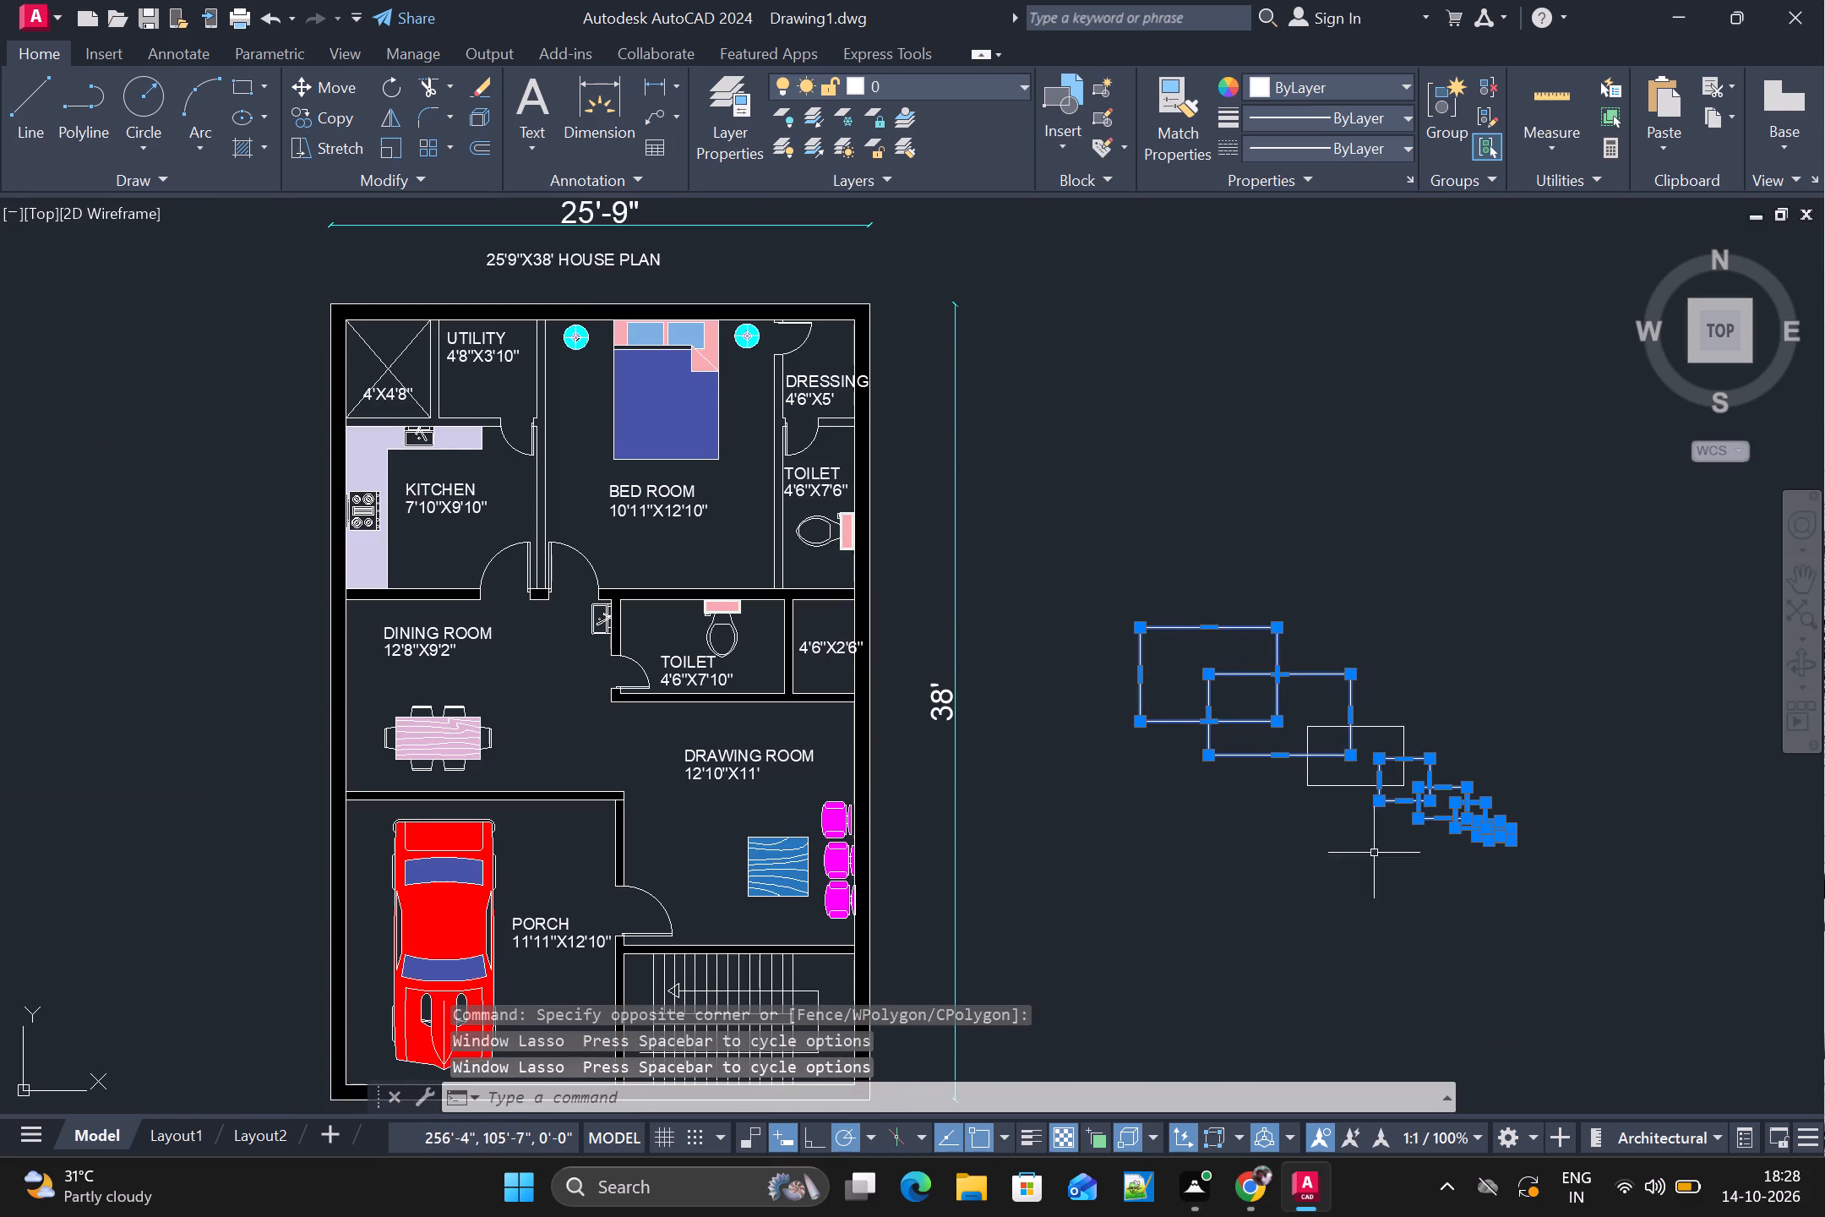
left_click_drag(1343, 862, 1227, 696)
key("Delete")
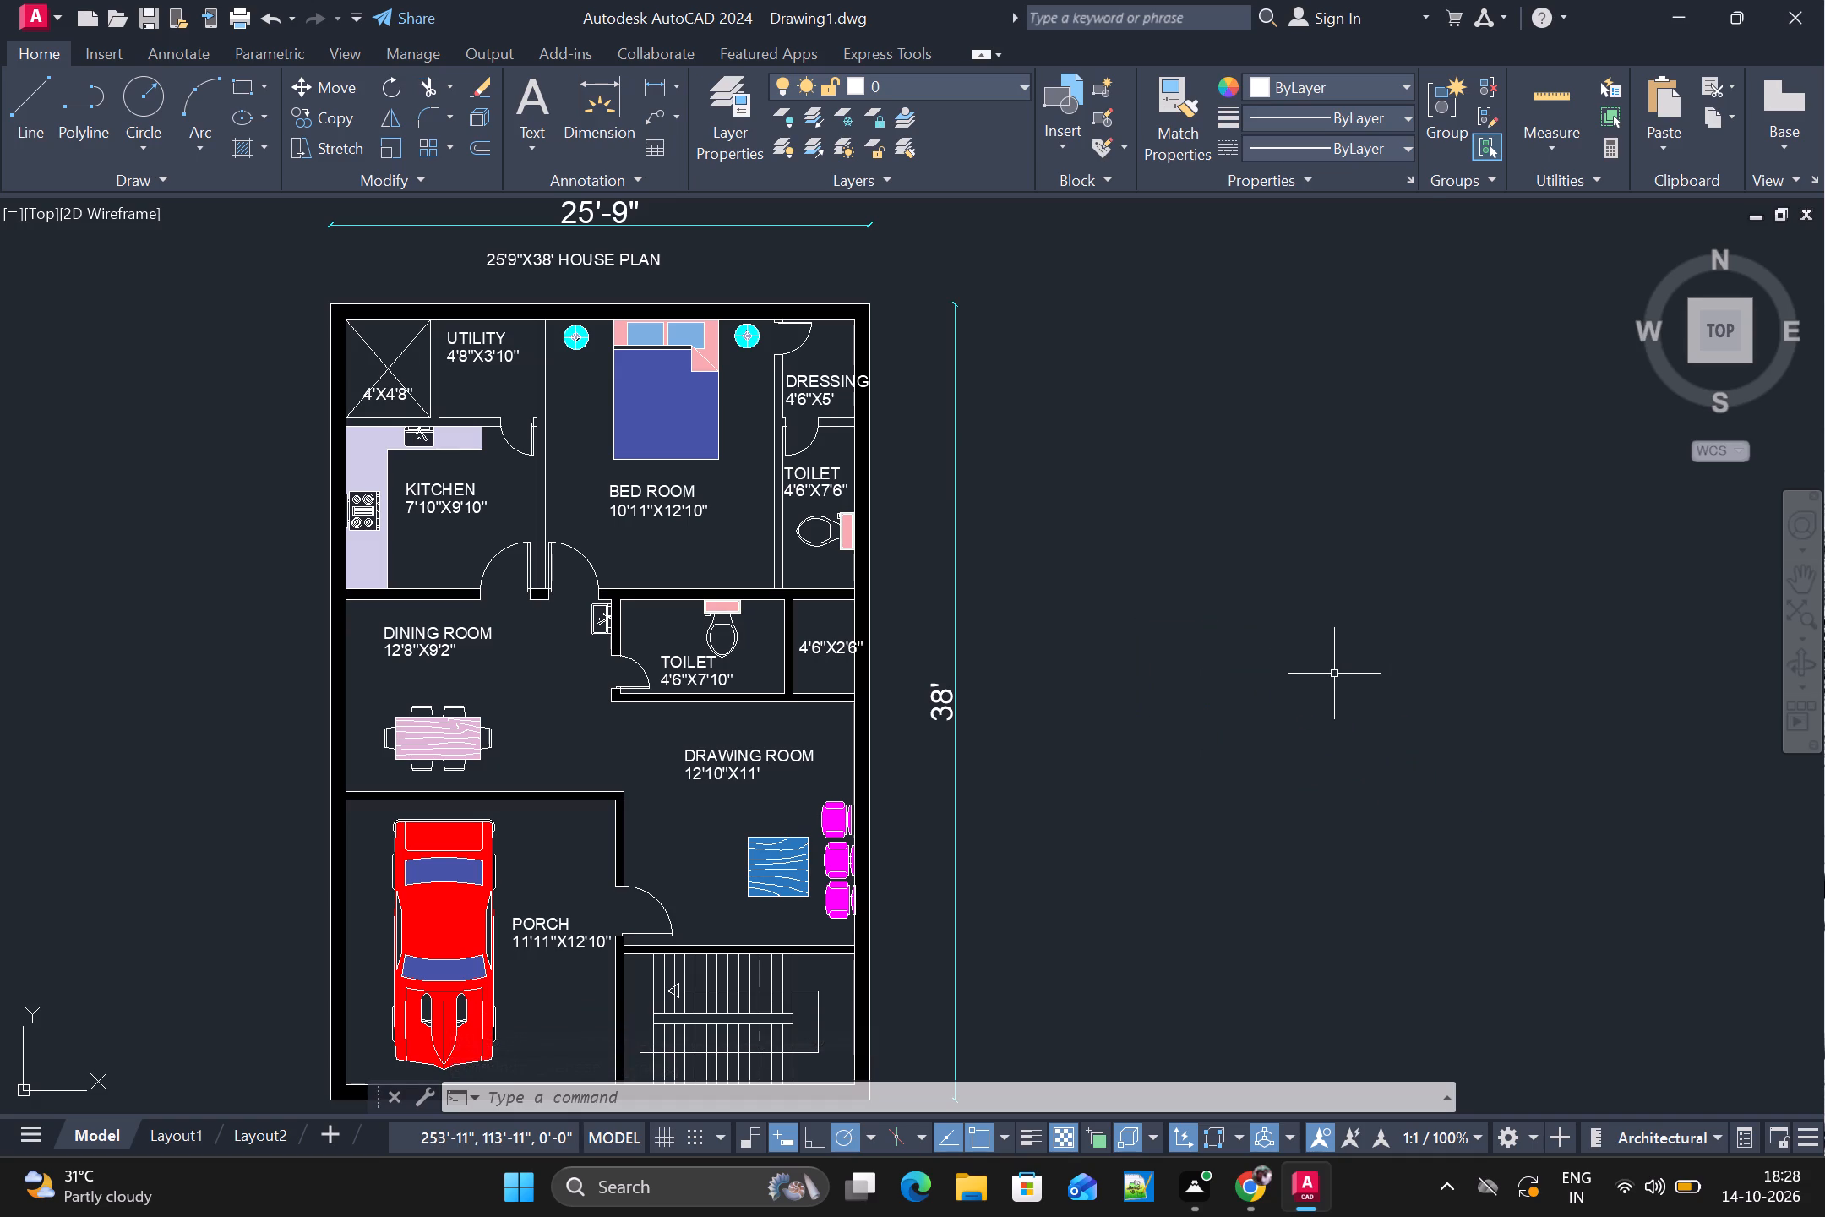
Draw a single rectangle about 4'-10" wide by 6'-6" high beside the plan's 38' dimension.
type("REC")
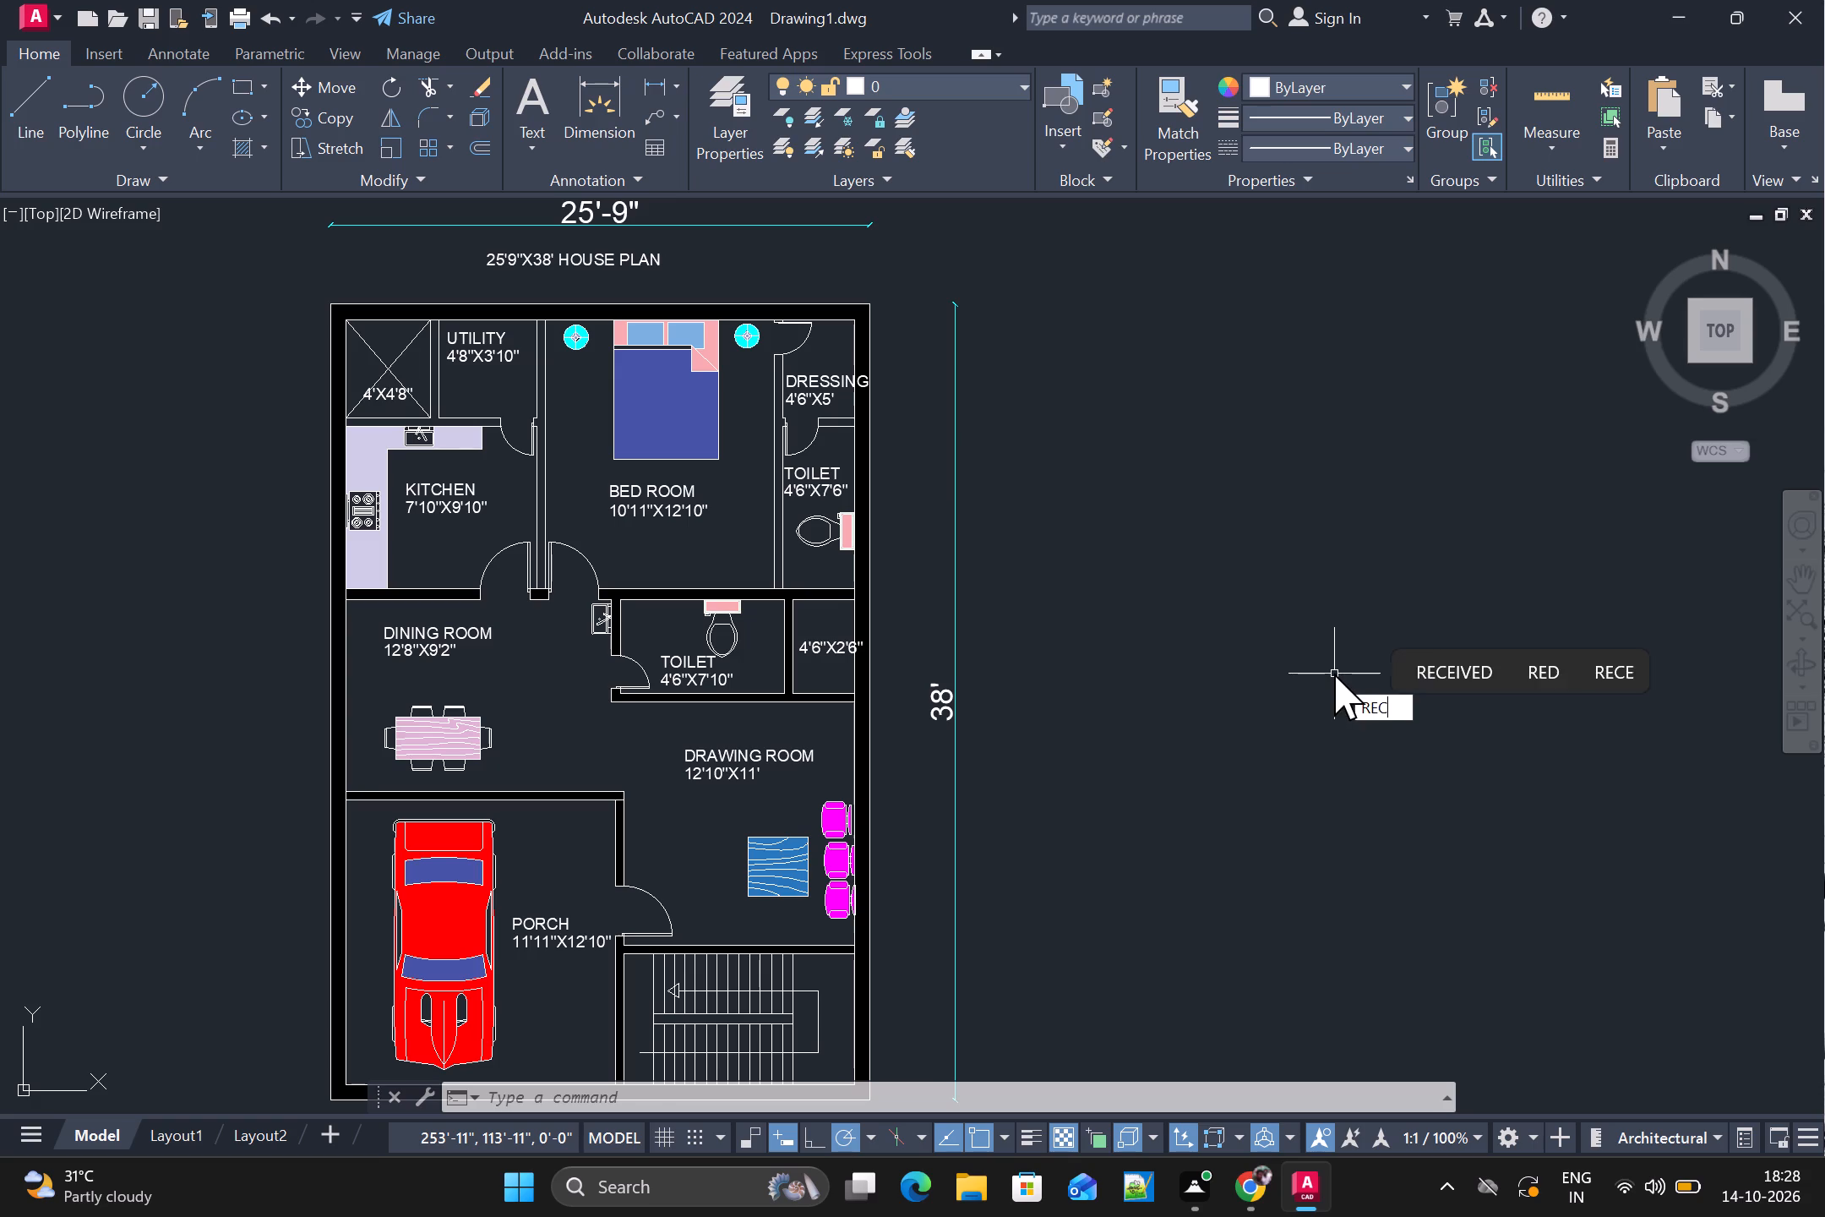
key("Return")
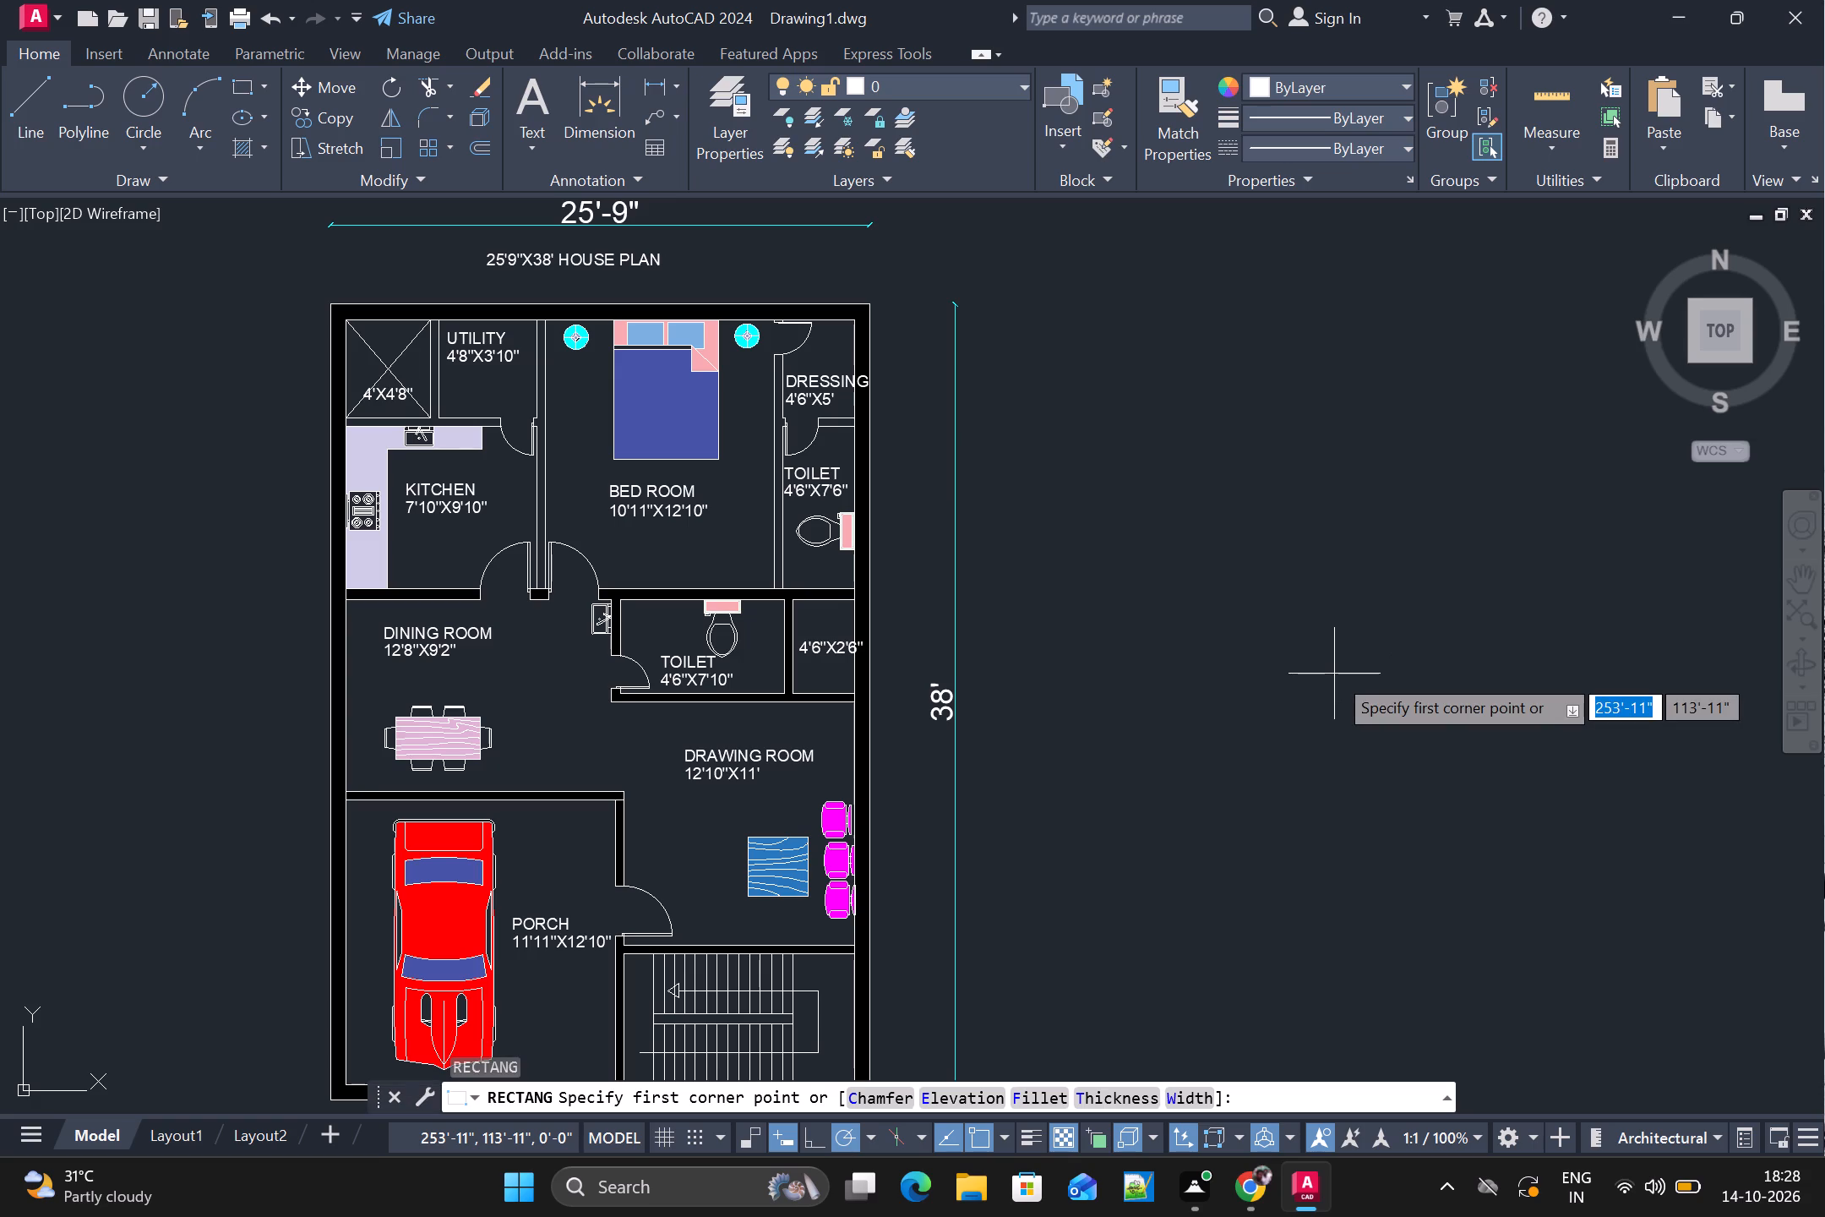
left_click_drag(1284, 603, 1285, 629)
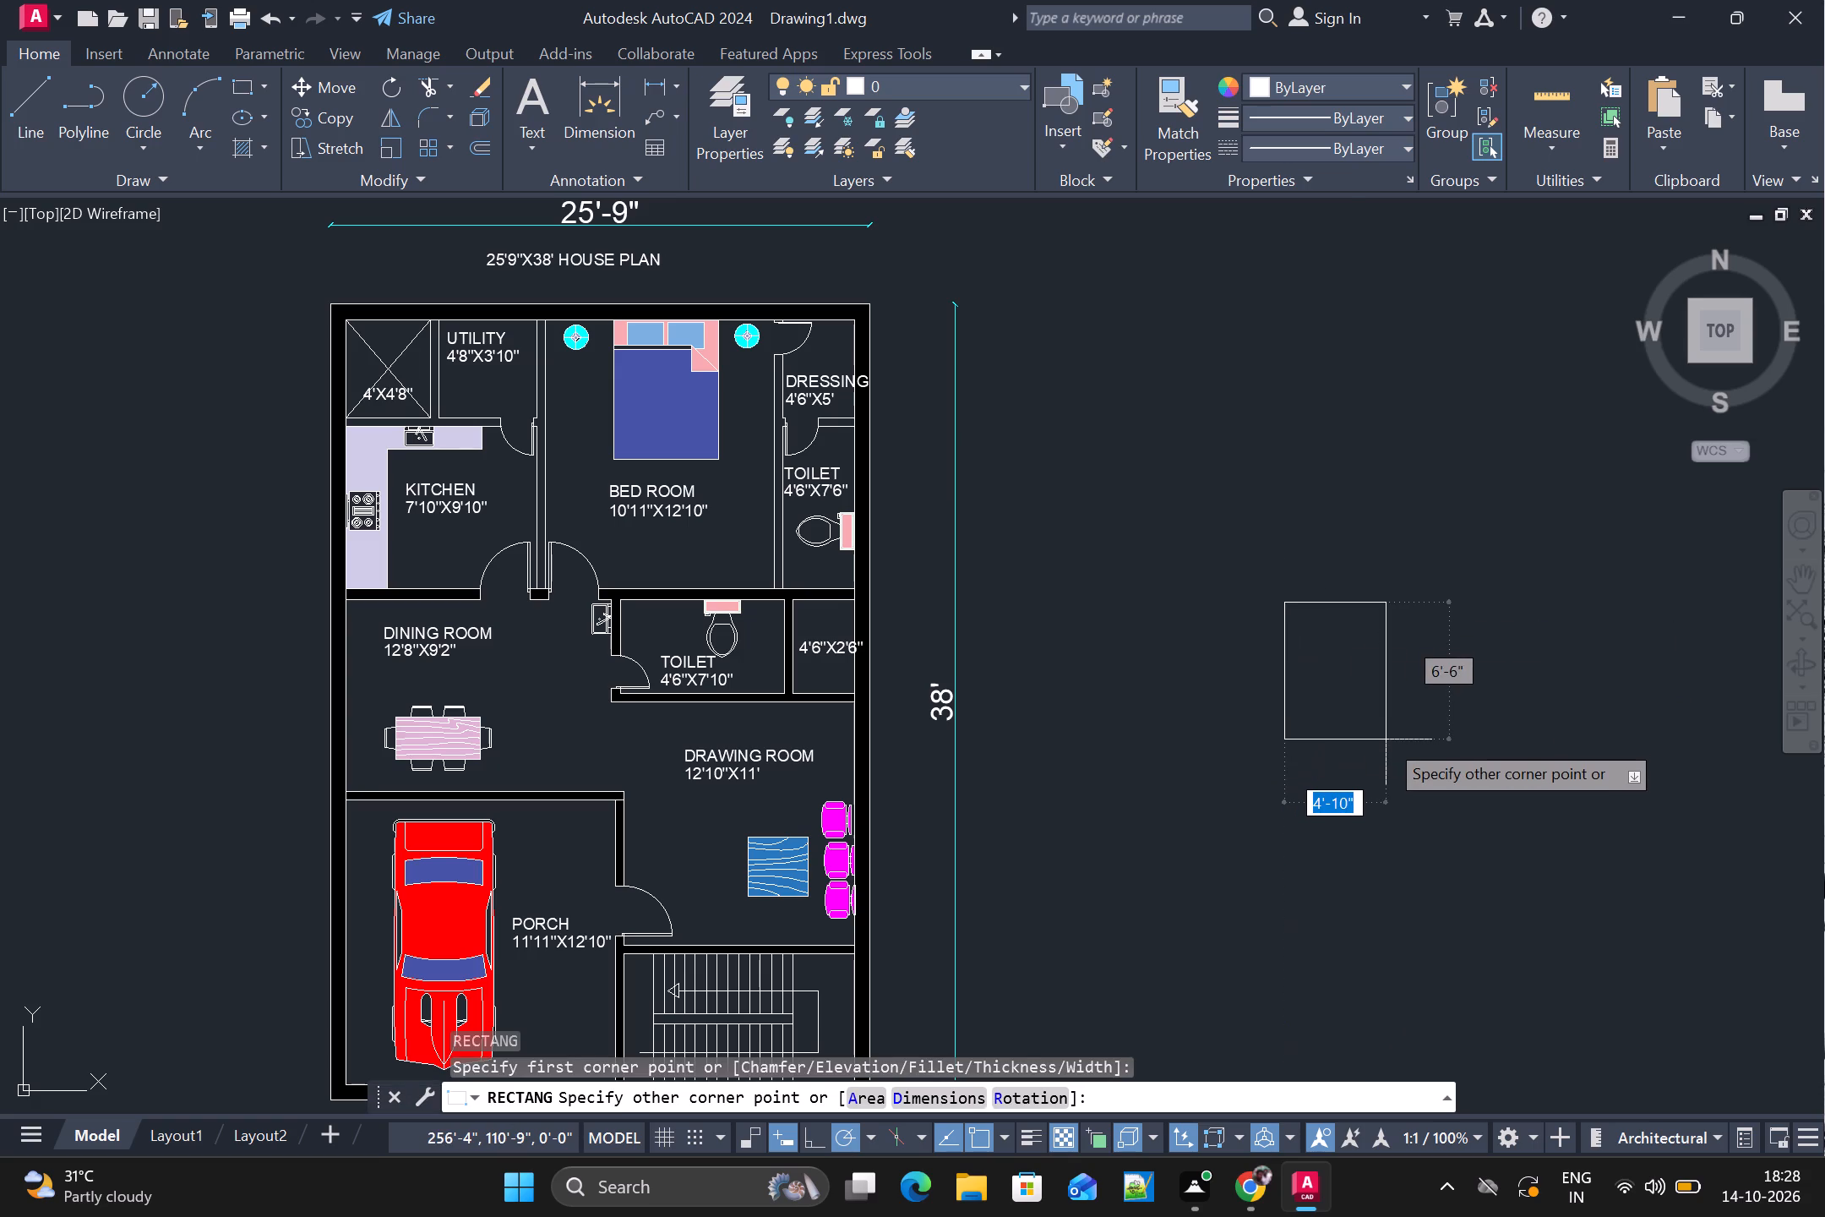
left_click(1386, 739)
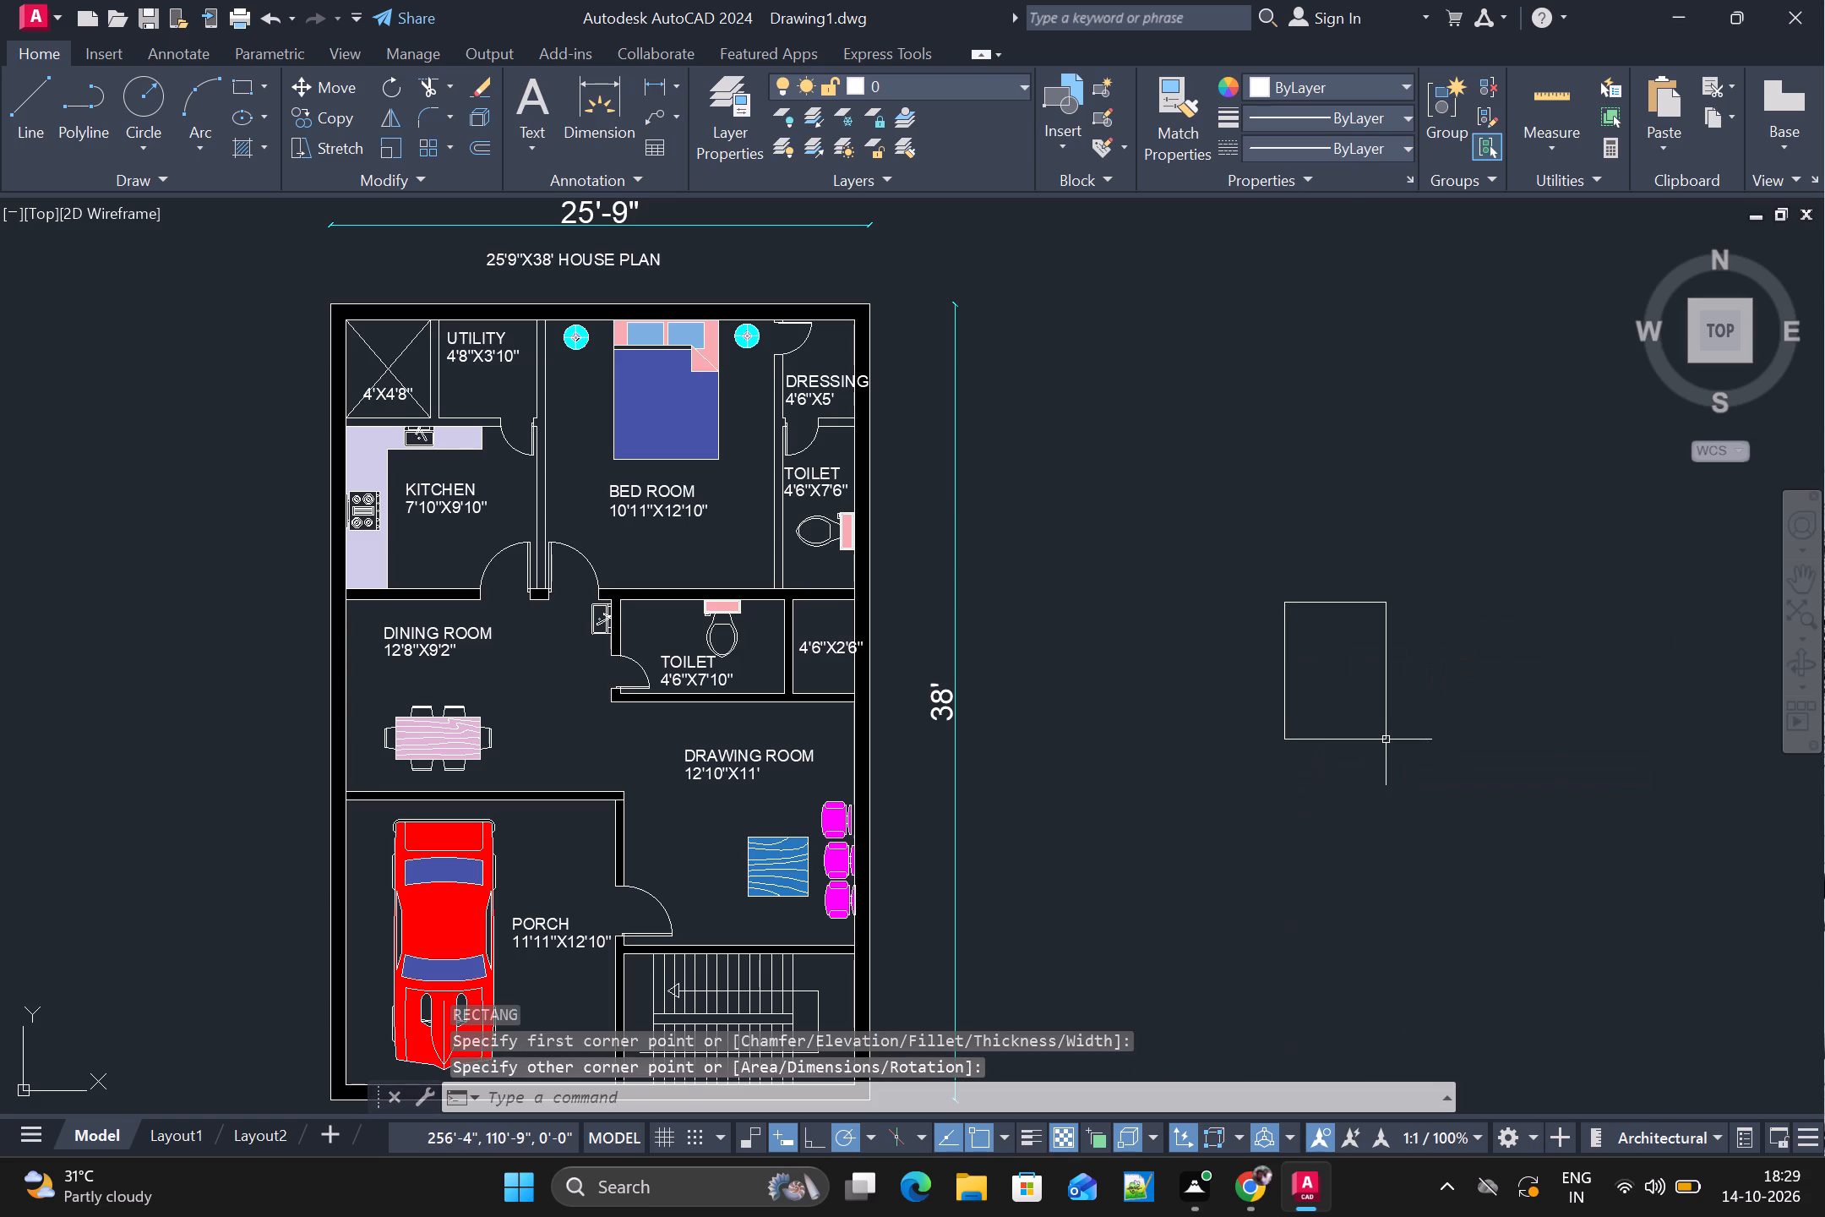
key("Escape")
key("grave")
key("Escape")
key("Escape")
Erase the single practice rectangle in the empty area beside the plan's 38' dimension.
left_click(1223, 576)
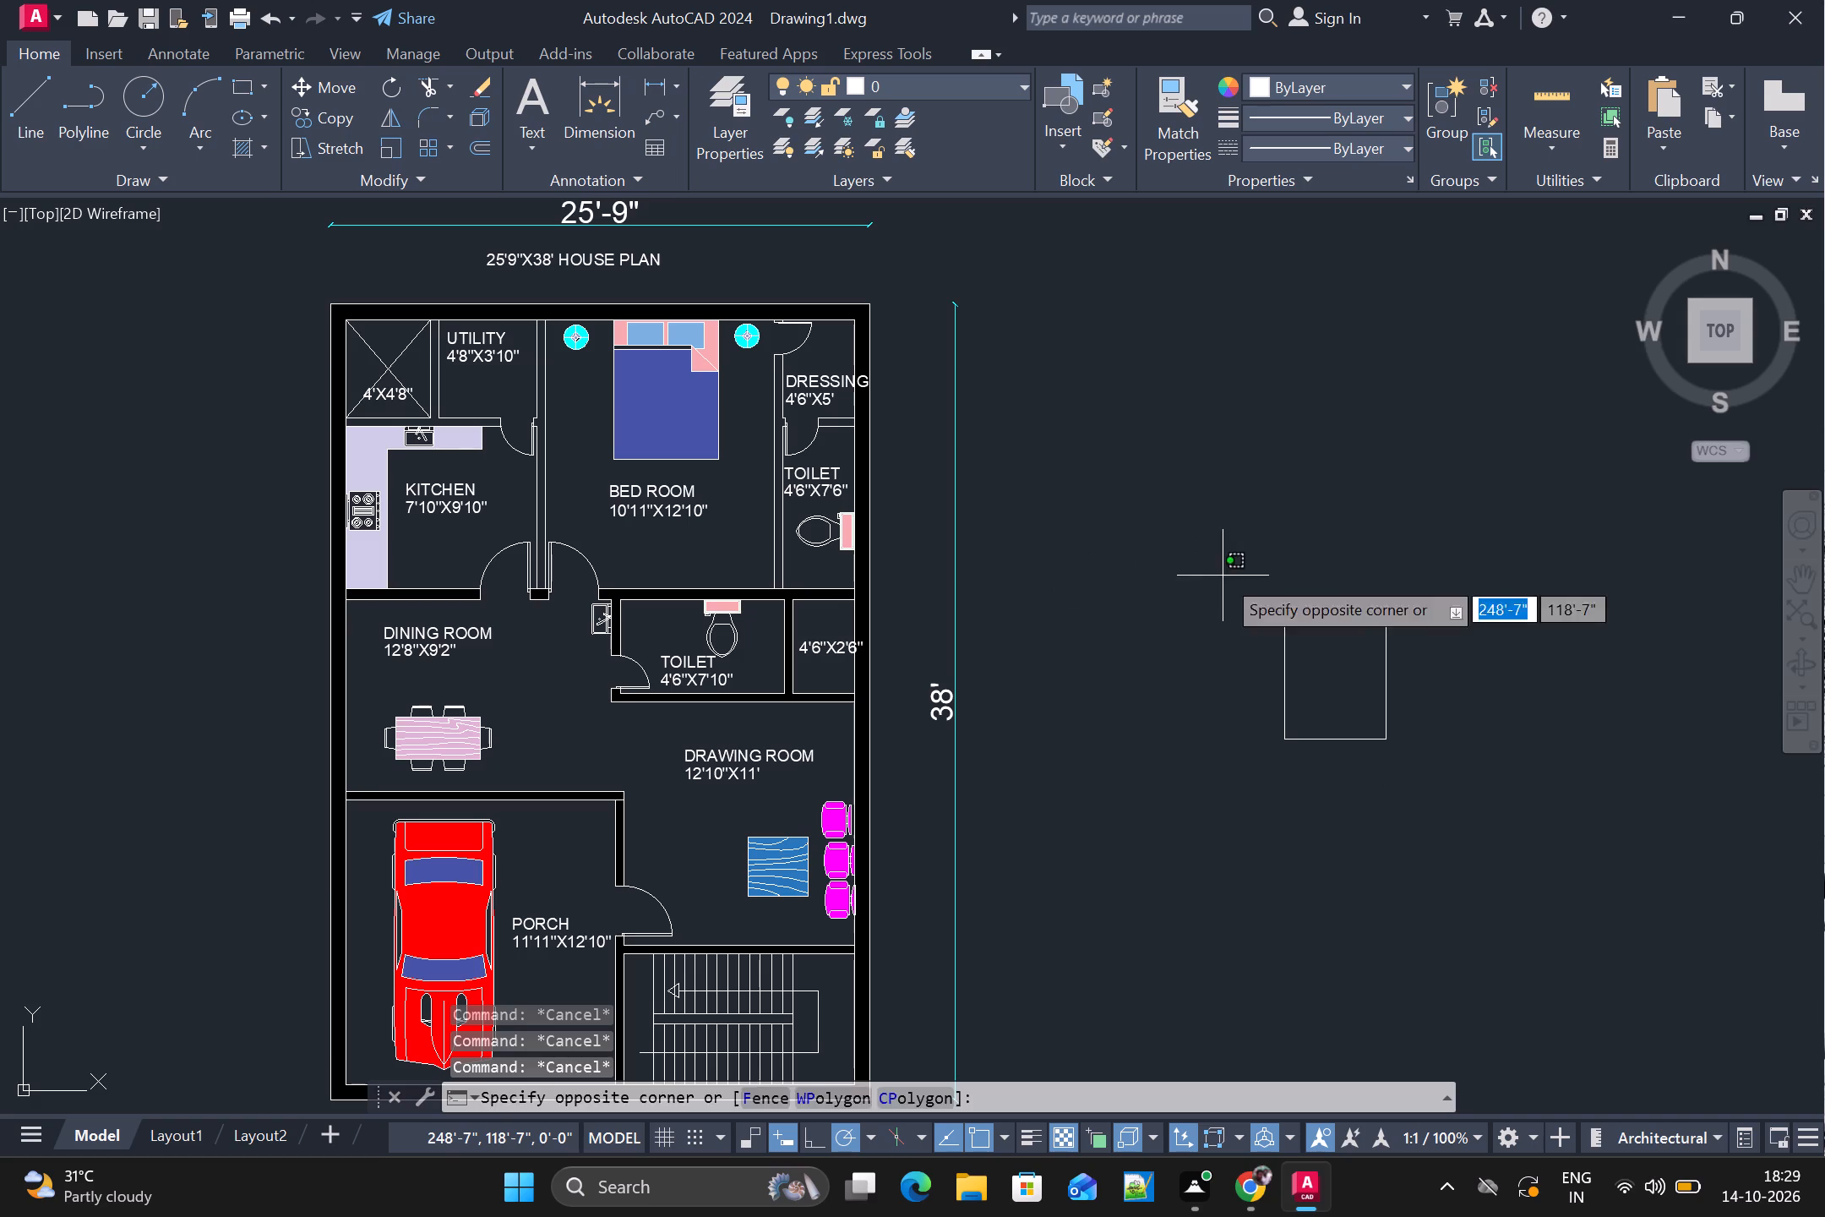
left_click_drag(1223, 576, 1457, 775)
left_click(1370, 750)
left_click(1333, 749)
double_click(1333, 745)
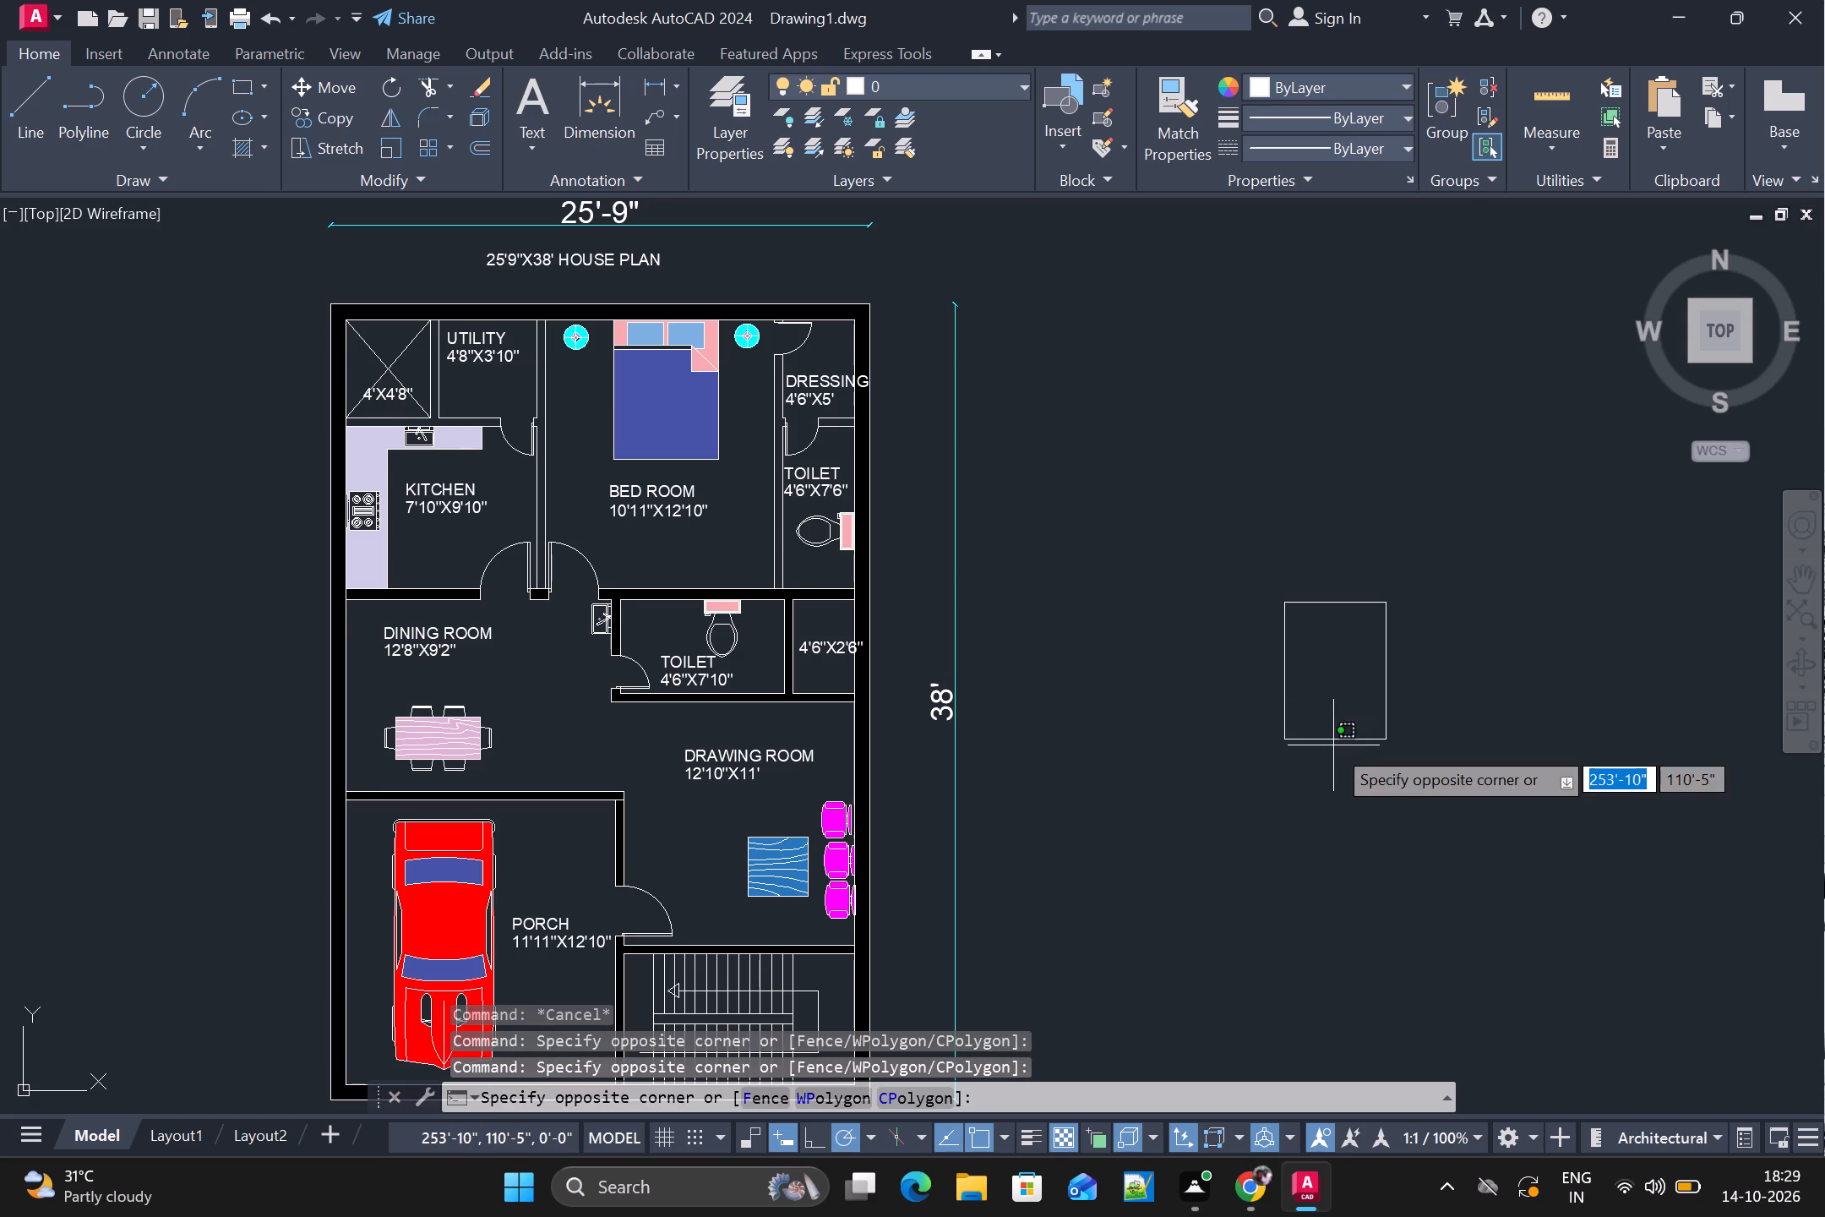
left_click(1337, 740)
key("Delete")
key("Delete")
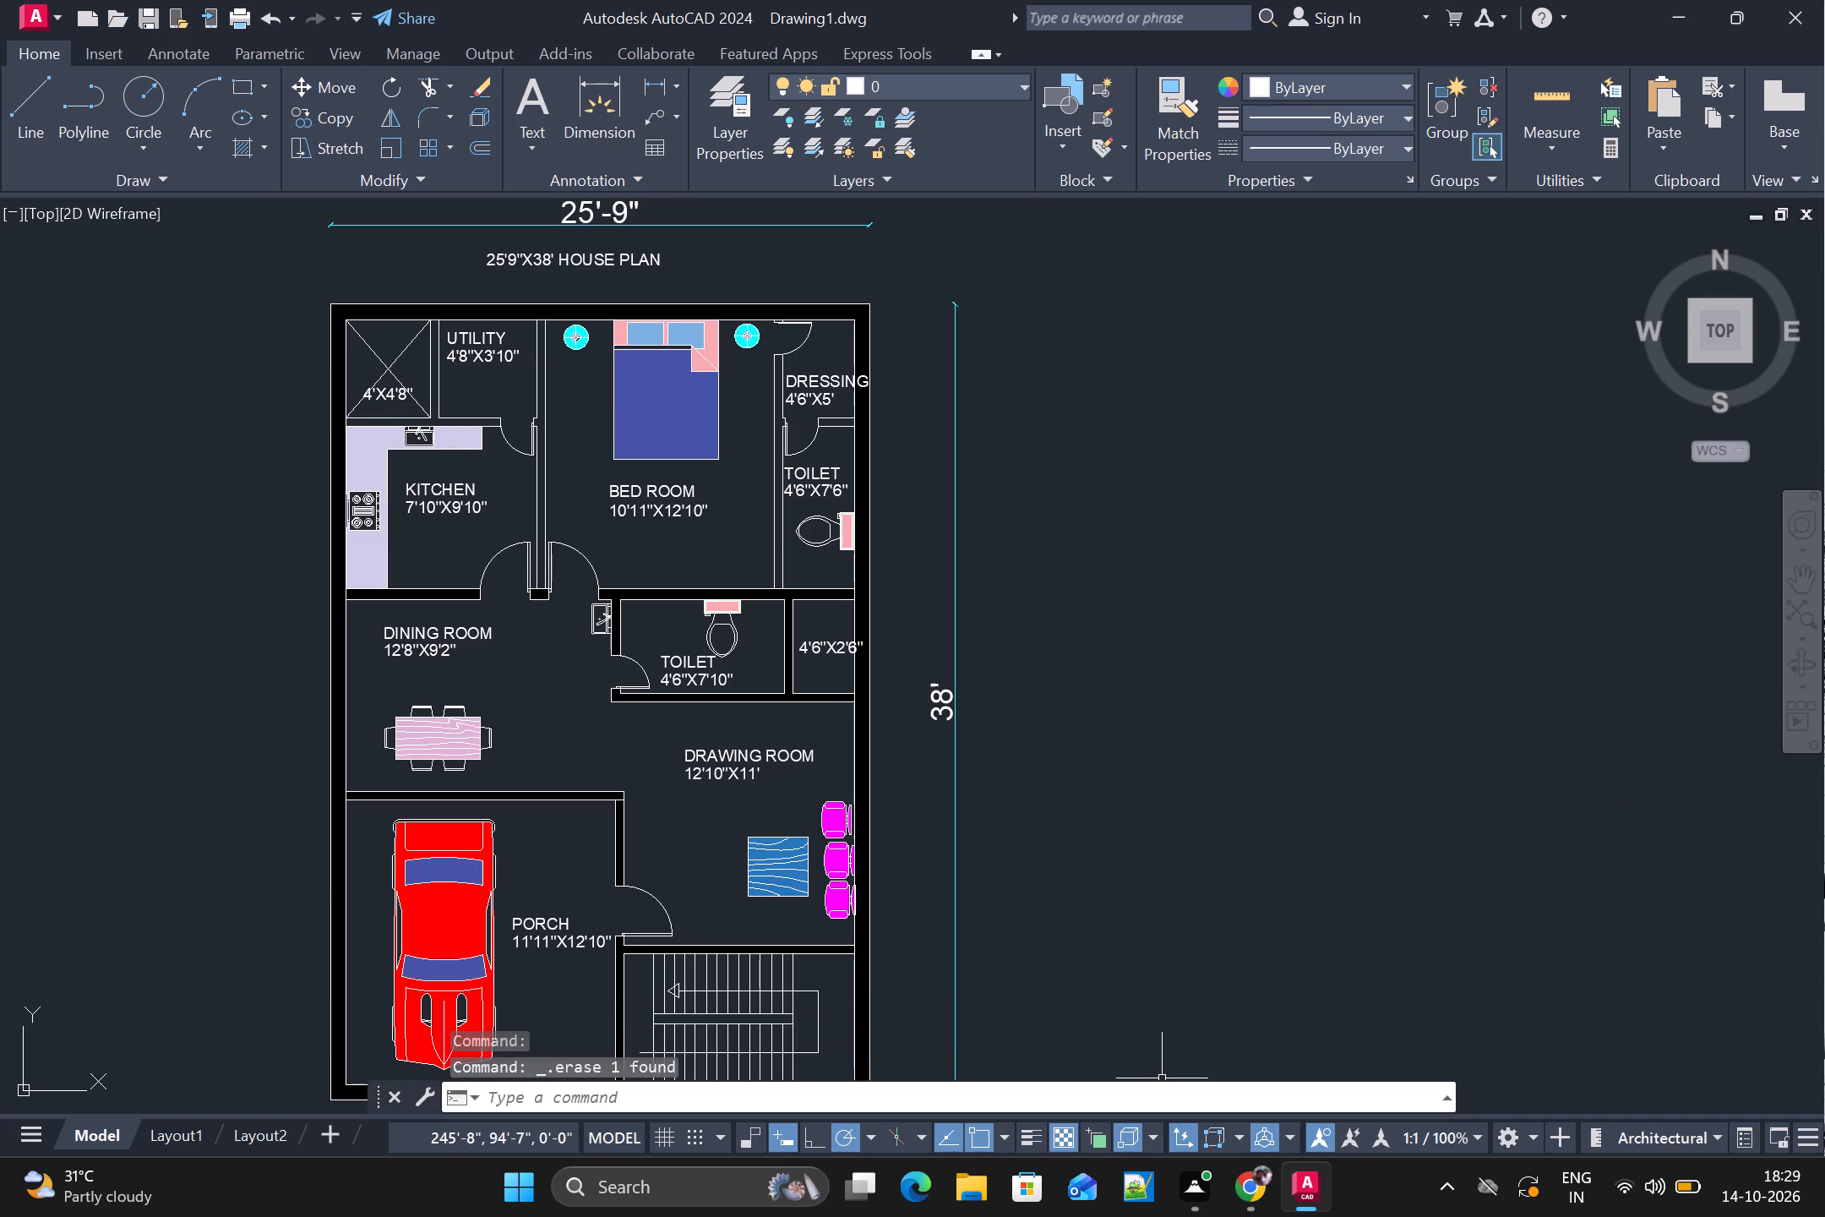
Turn on Maintain a log file in the Open and Save options and keep the change.
left_click(753, 1089)
type("OPTIONS")
key("shift+Return")
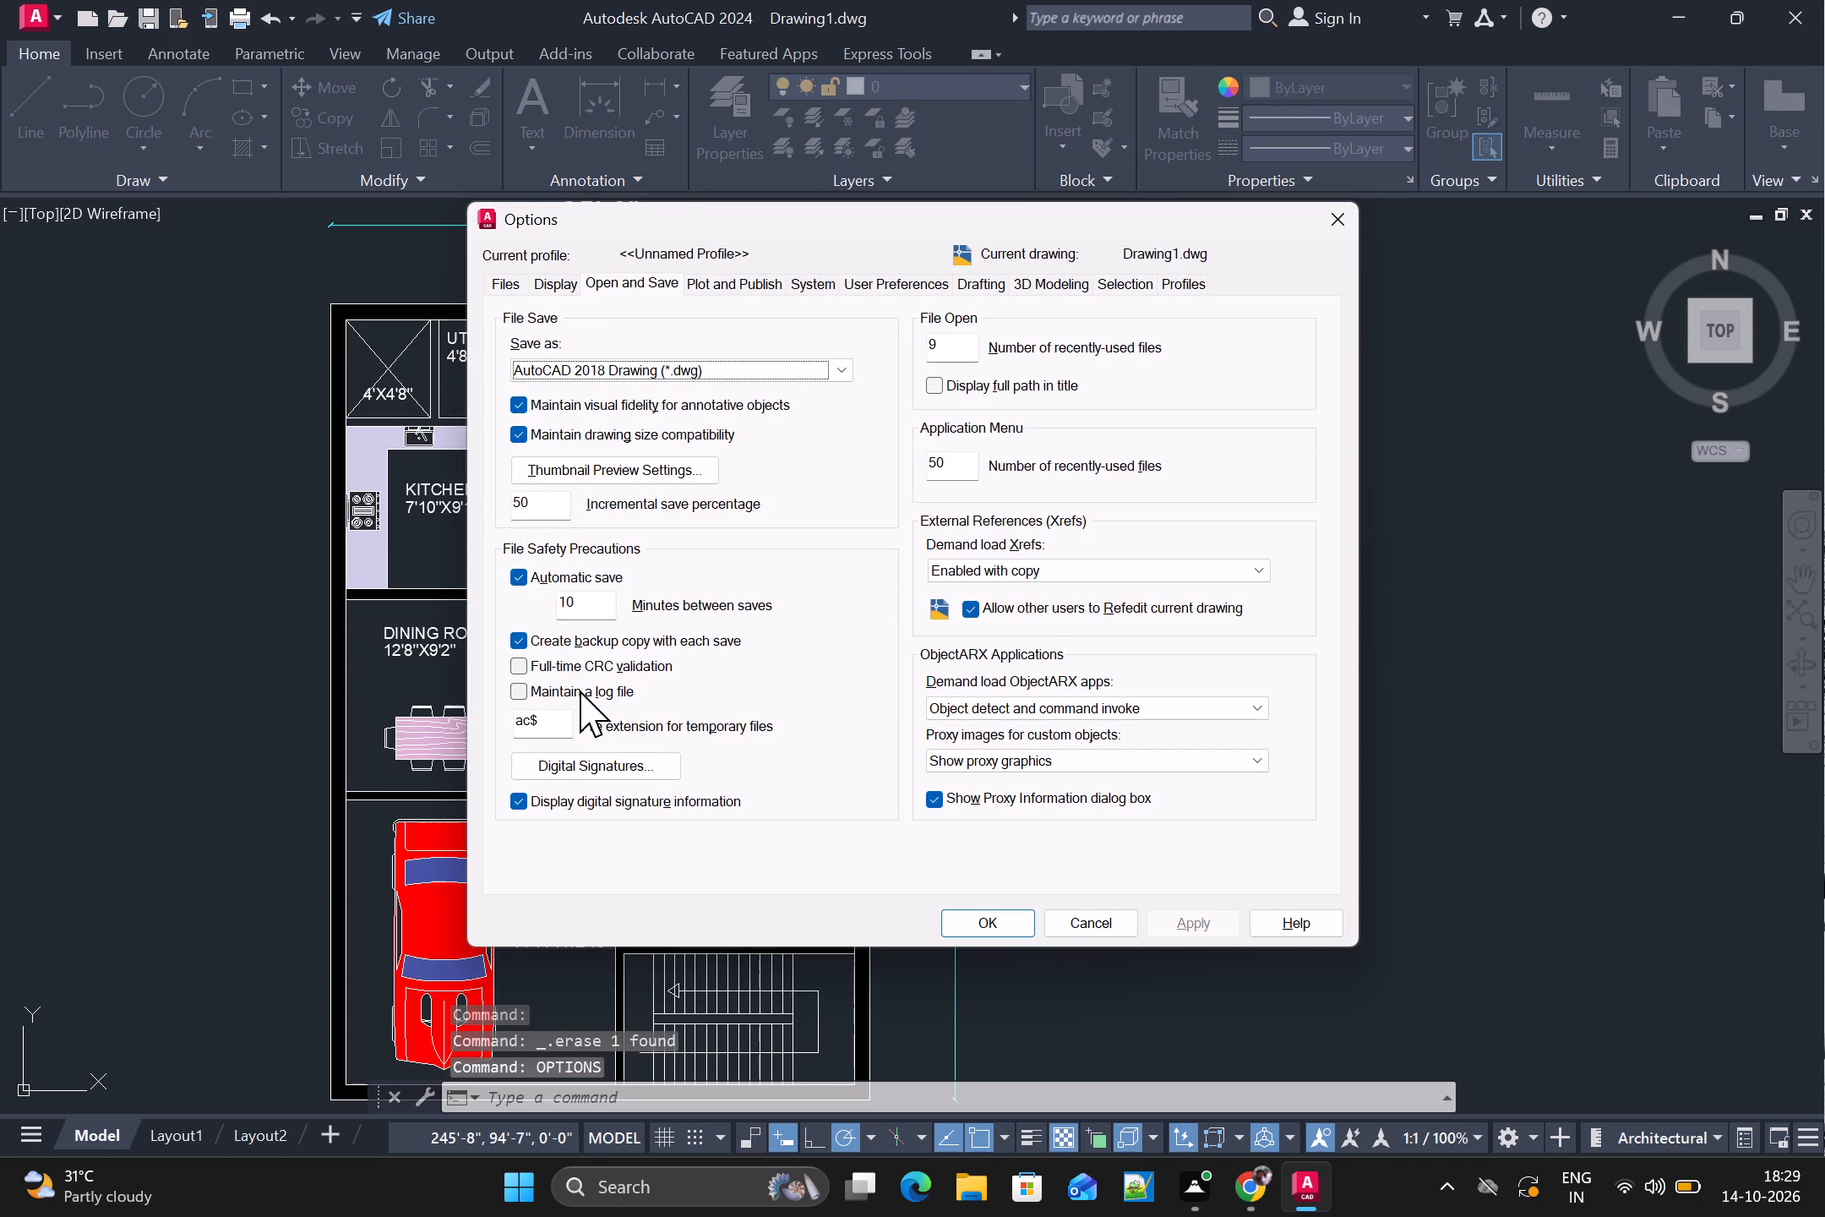
left_click_drag(580, 690, 587, 693)
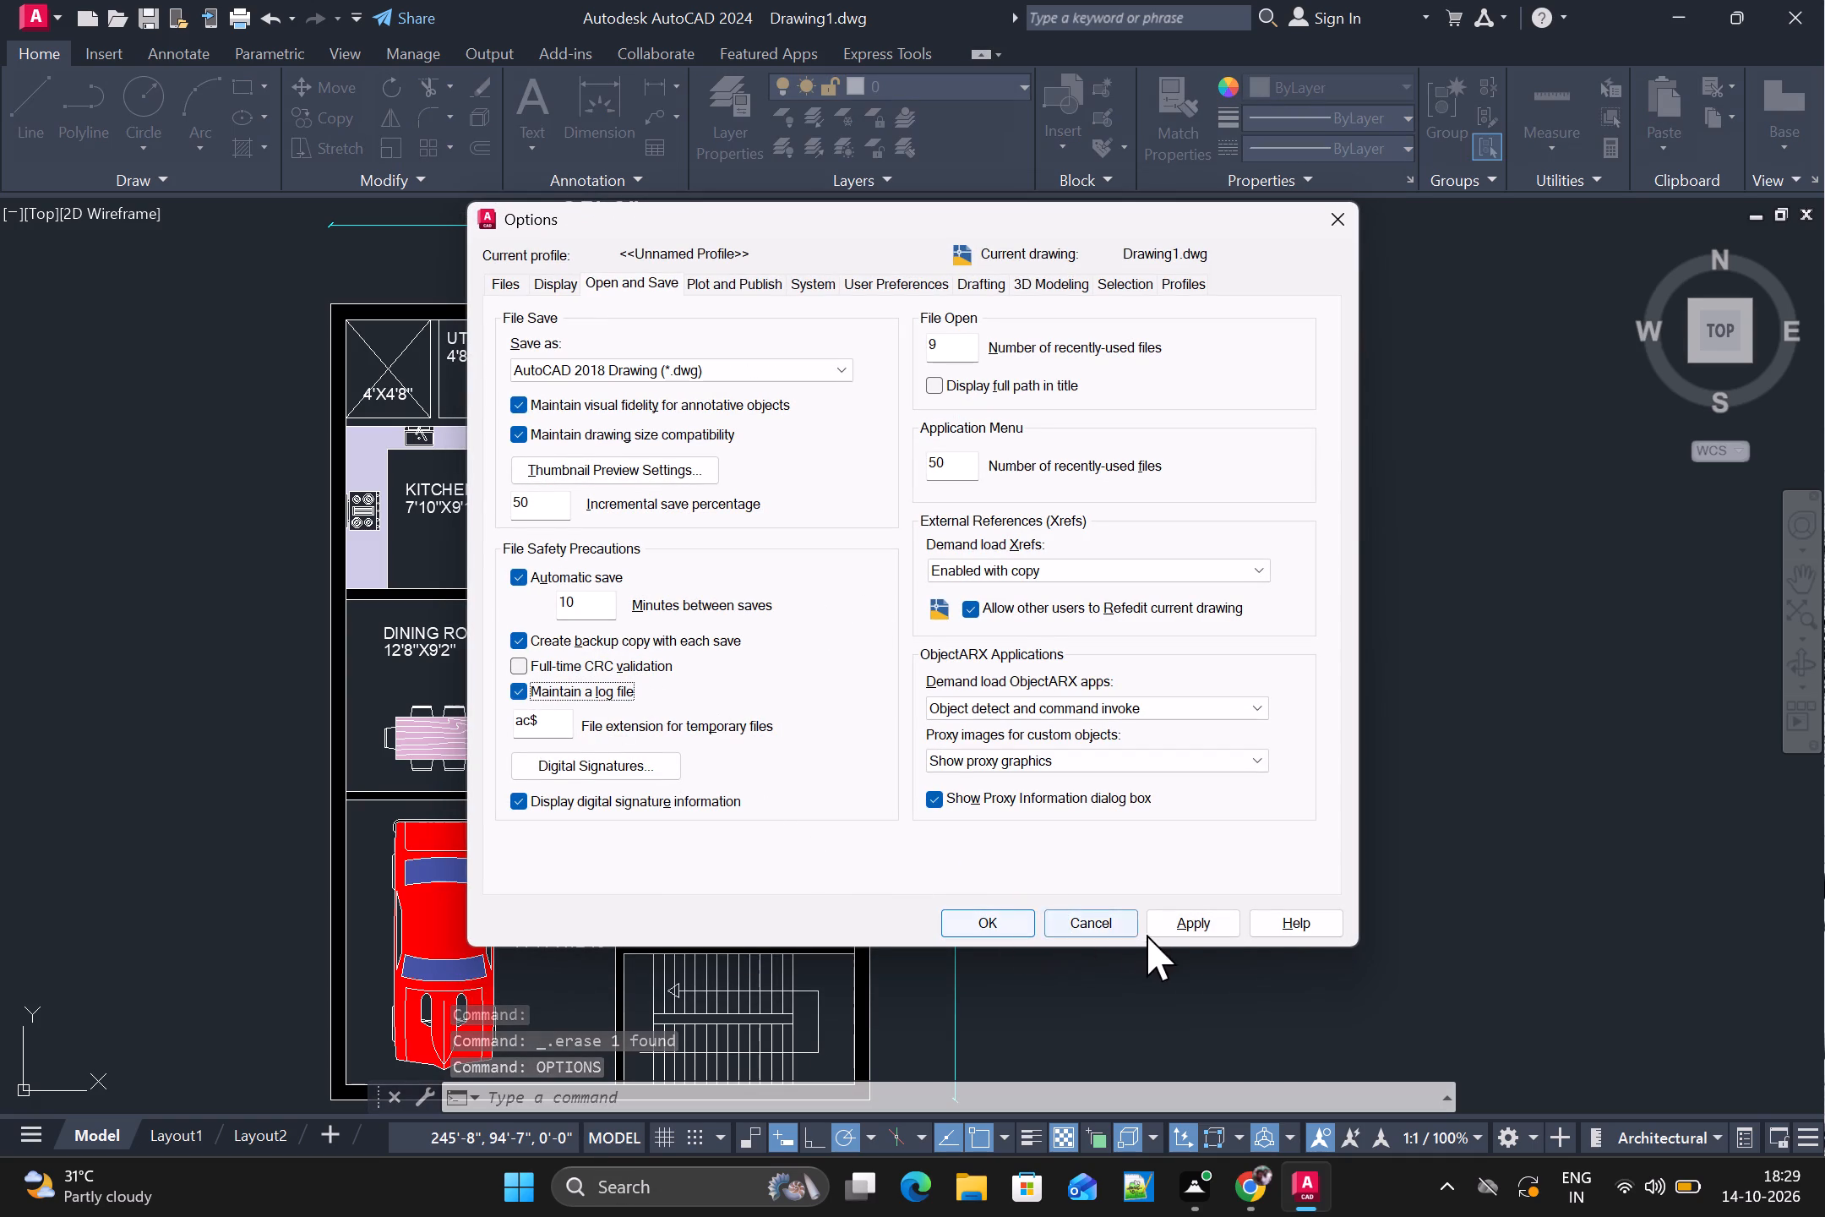
left_click(1114, 928)
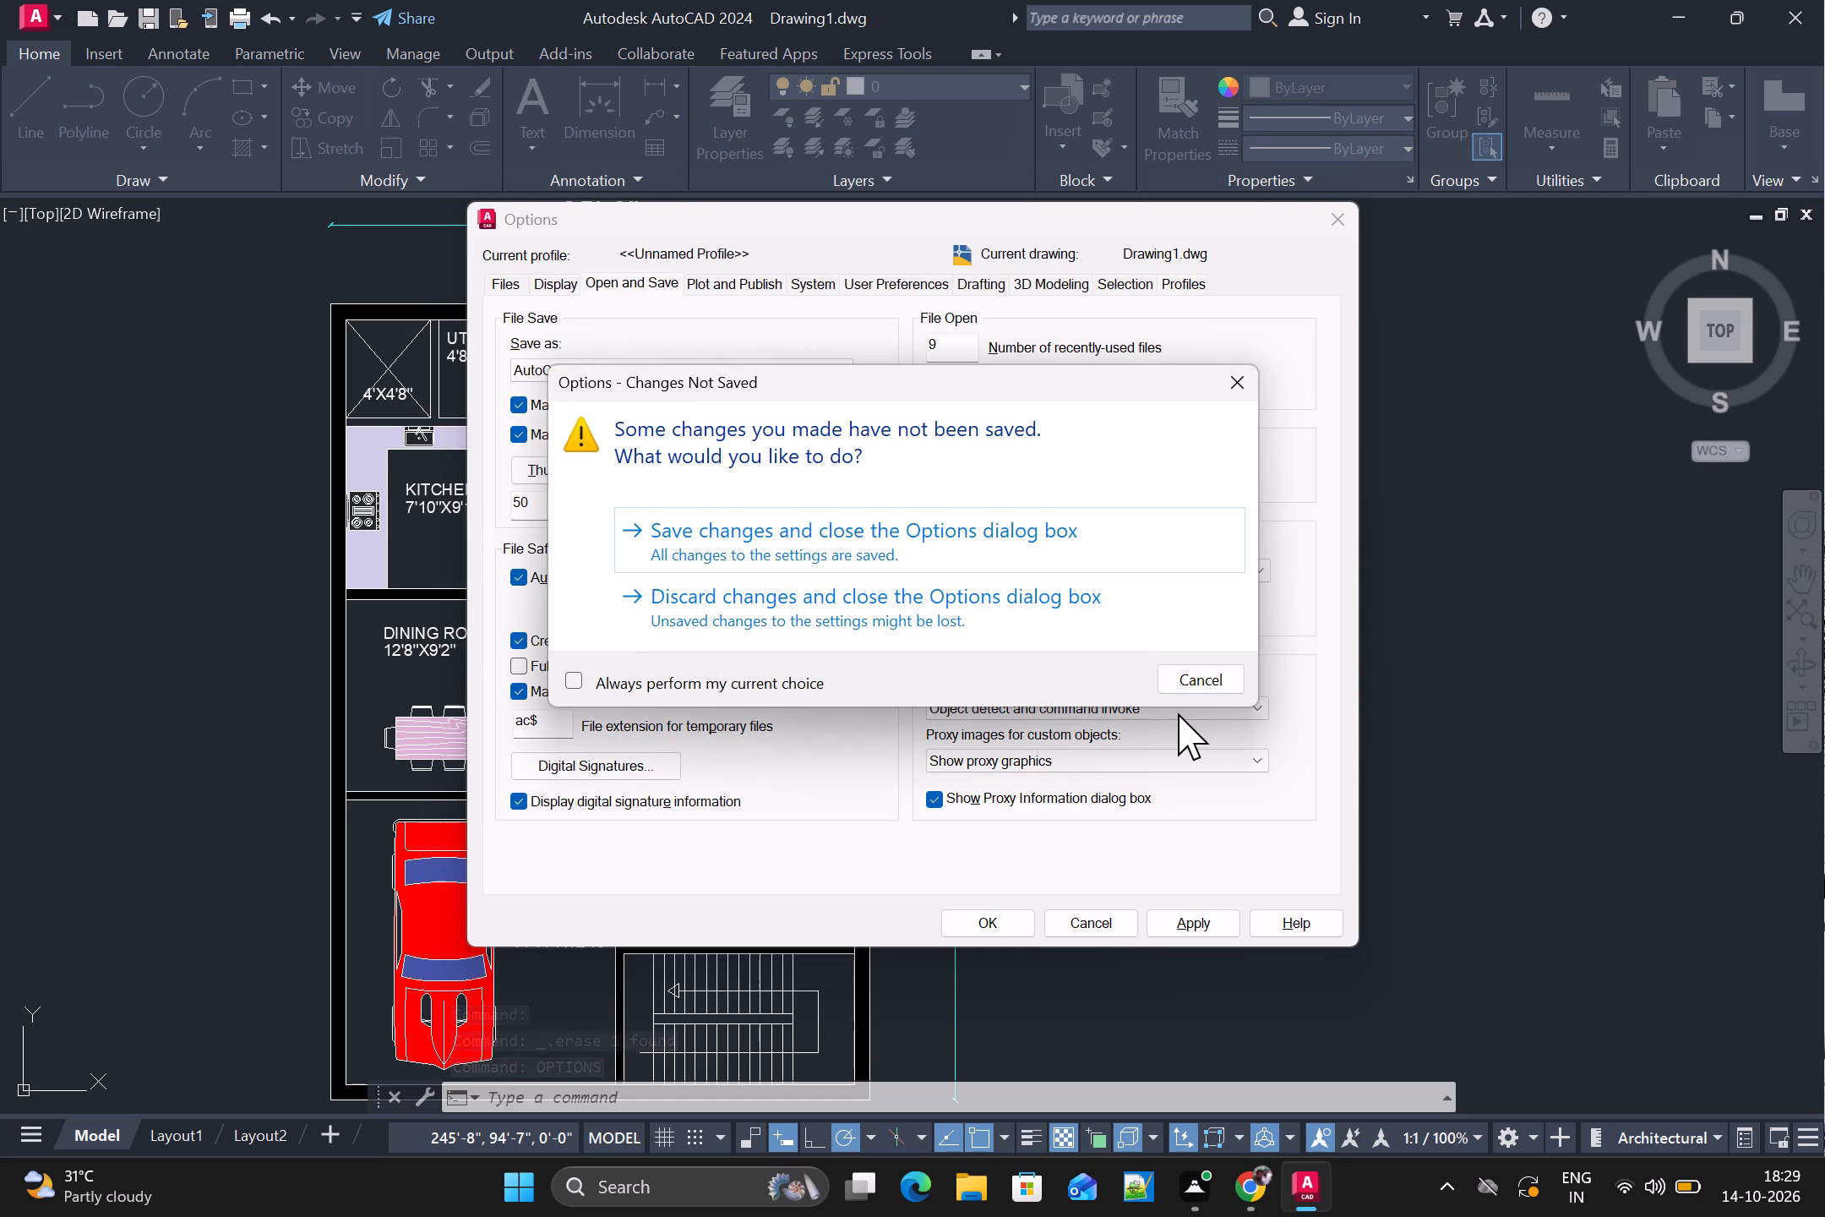
left_click(1200, 675)
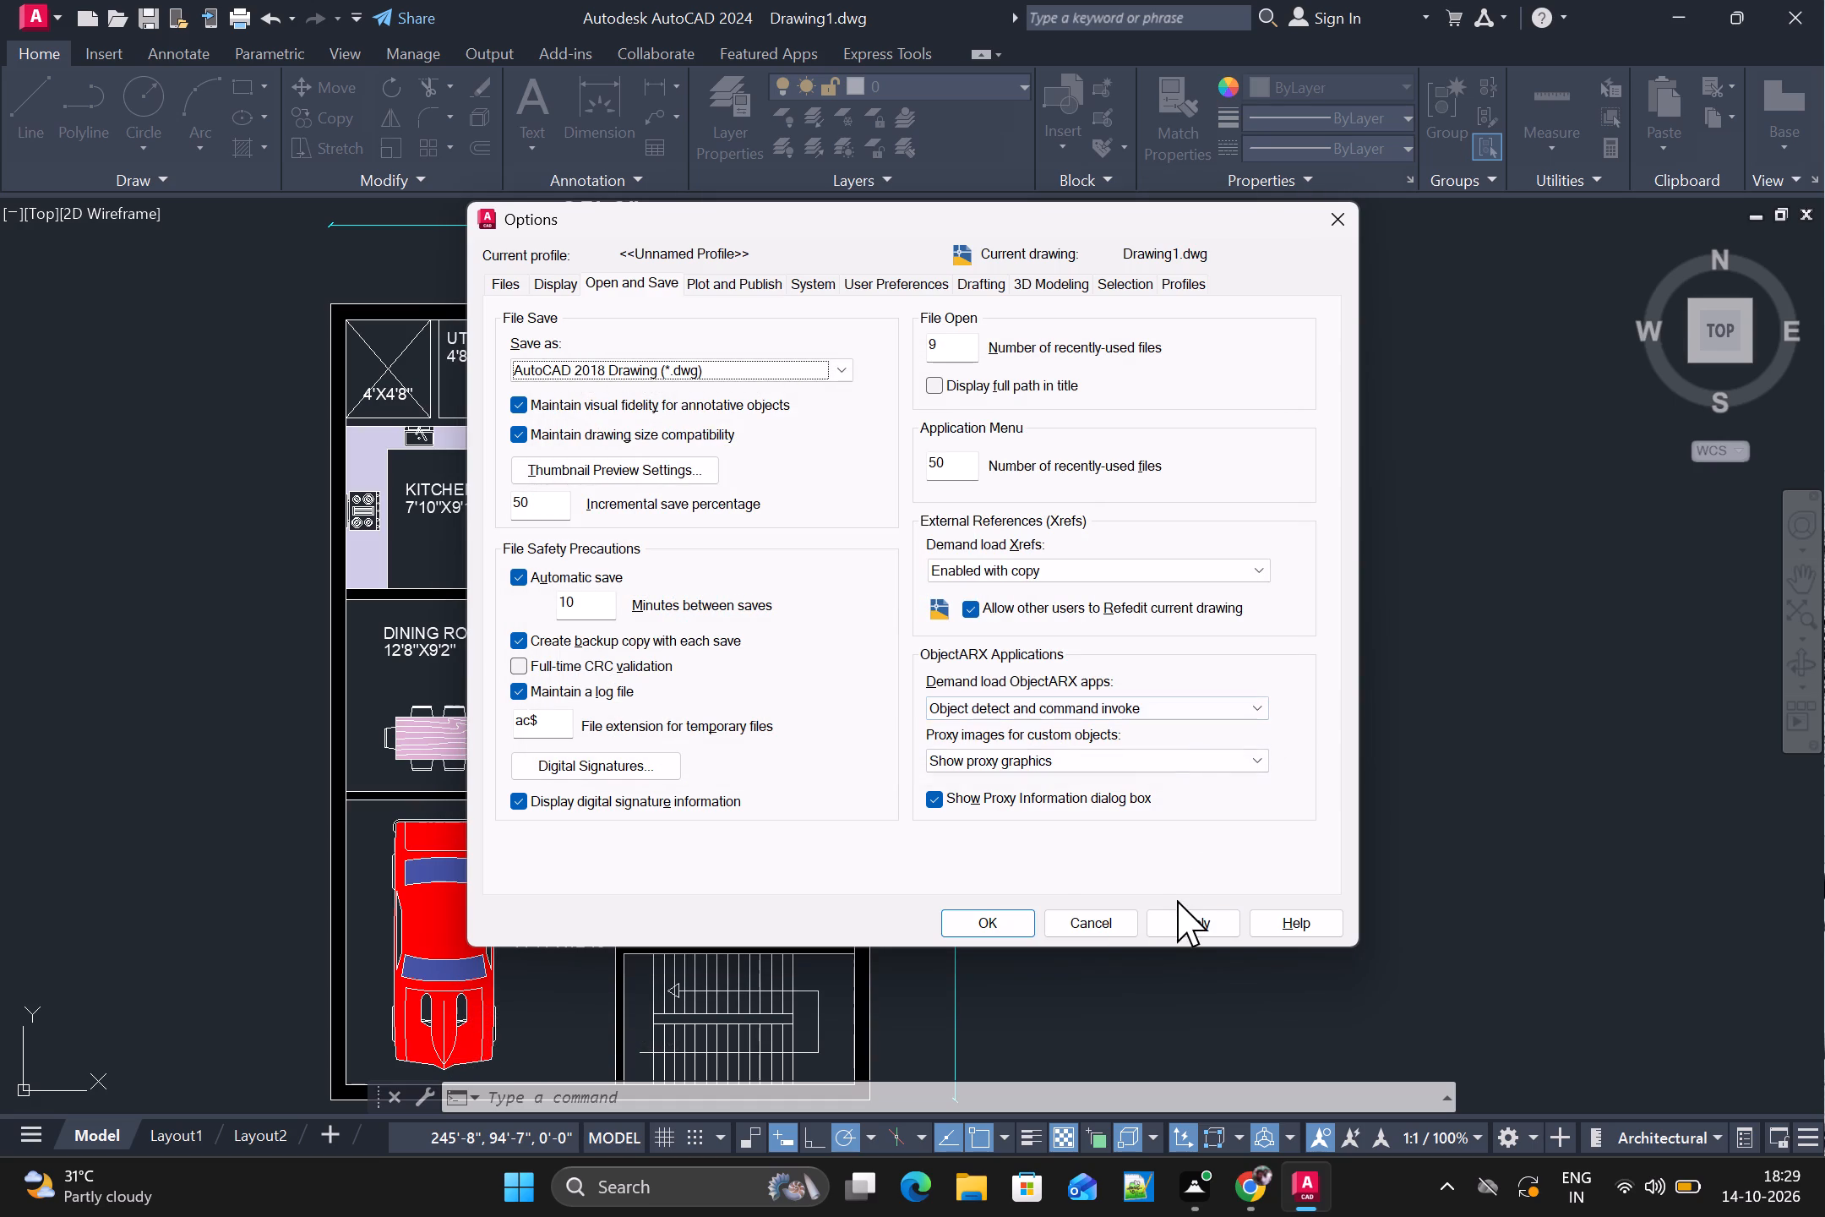
left_click(1338, 223)
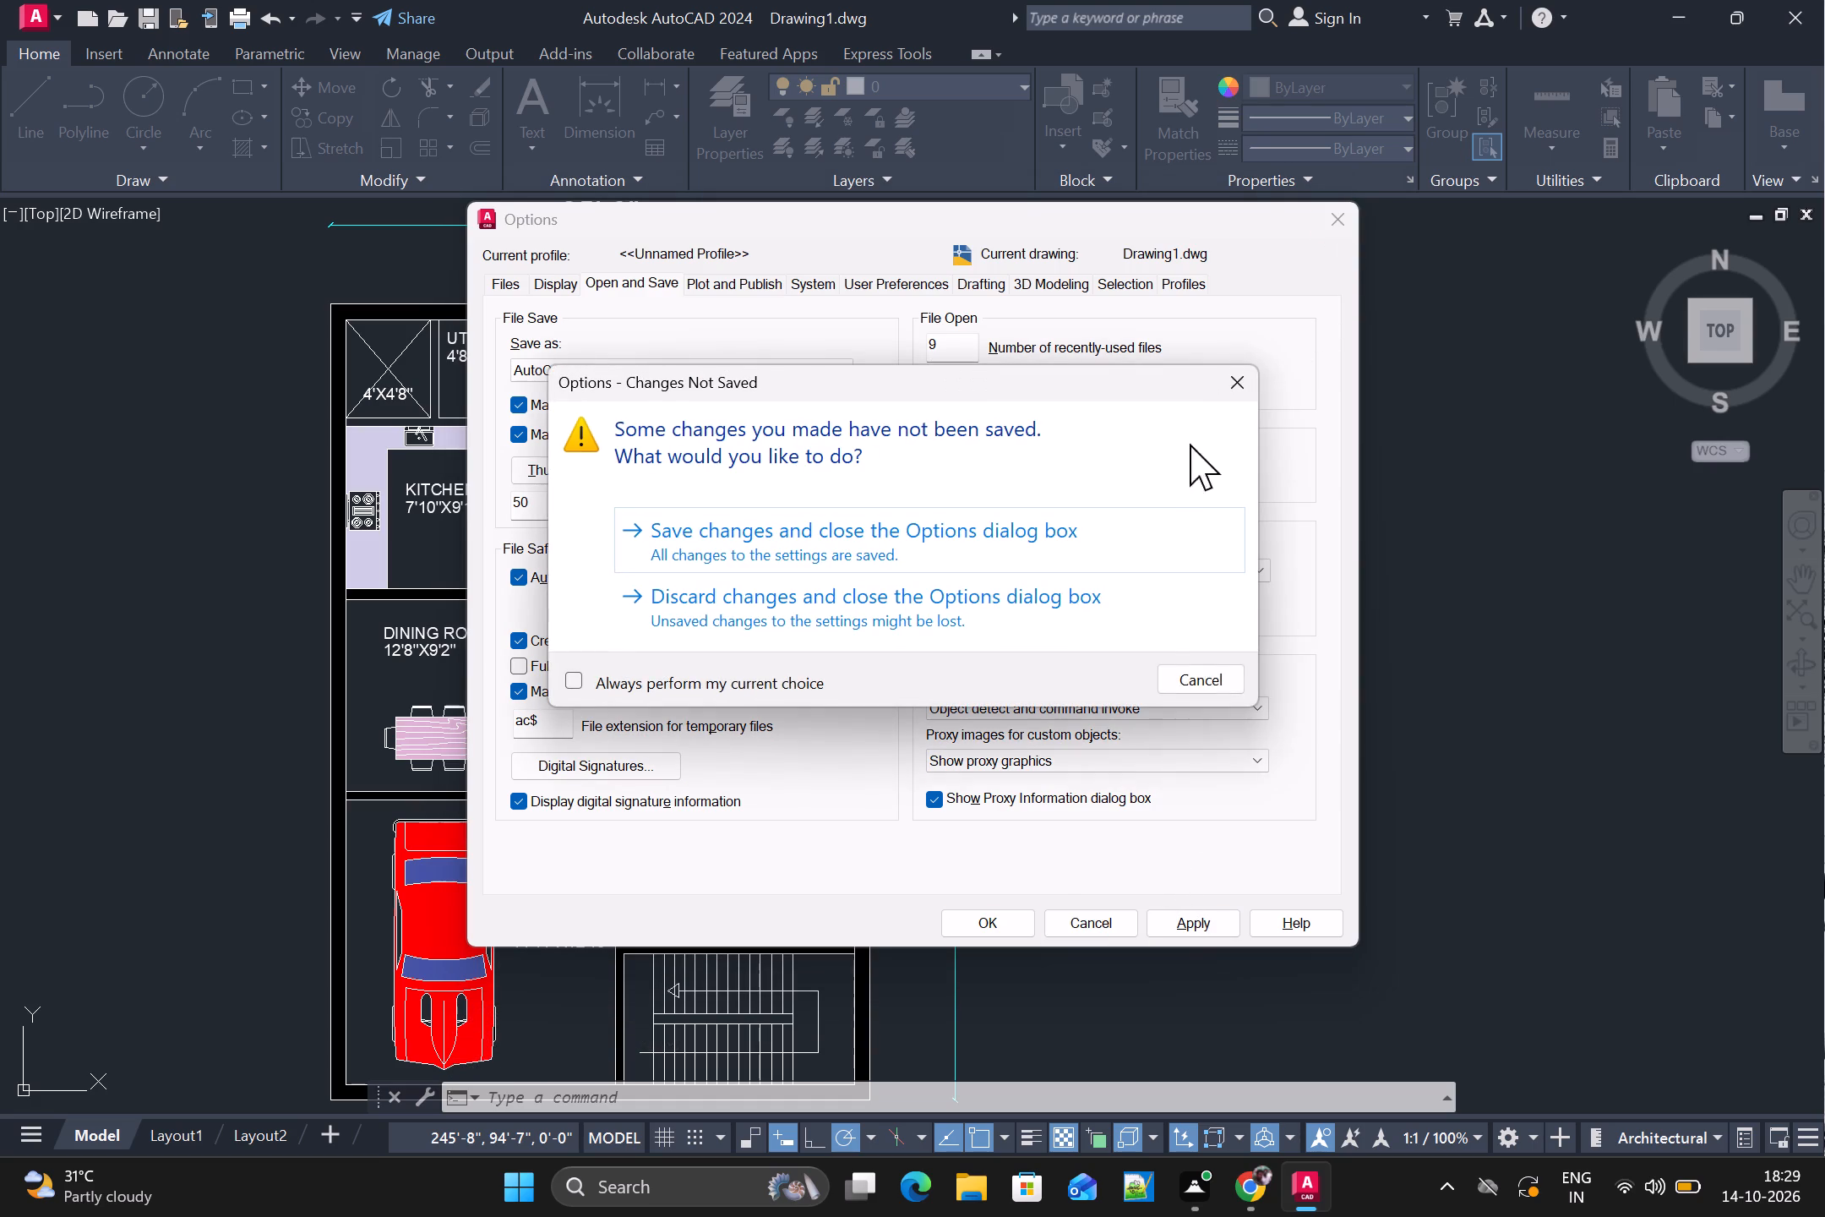
left_click(1226, 670)
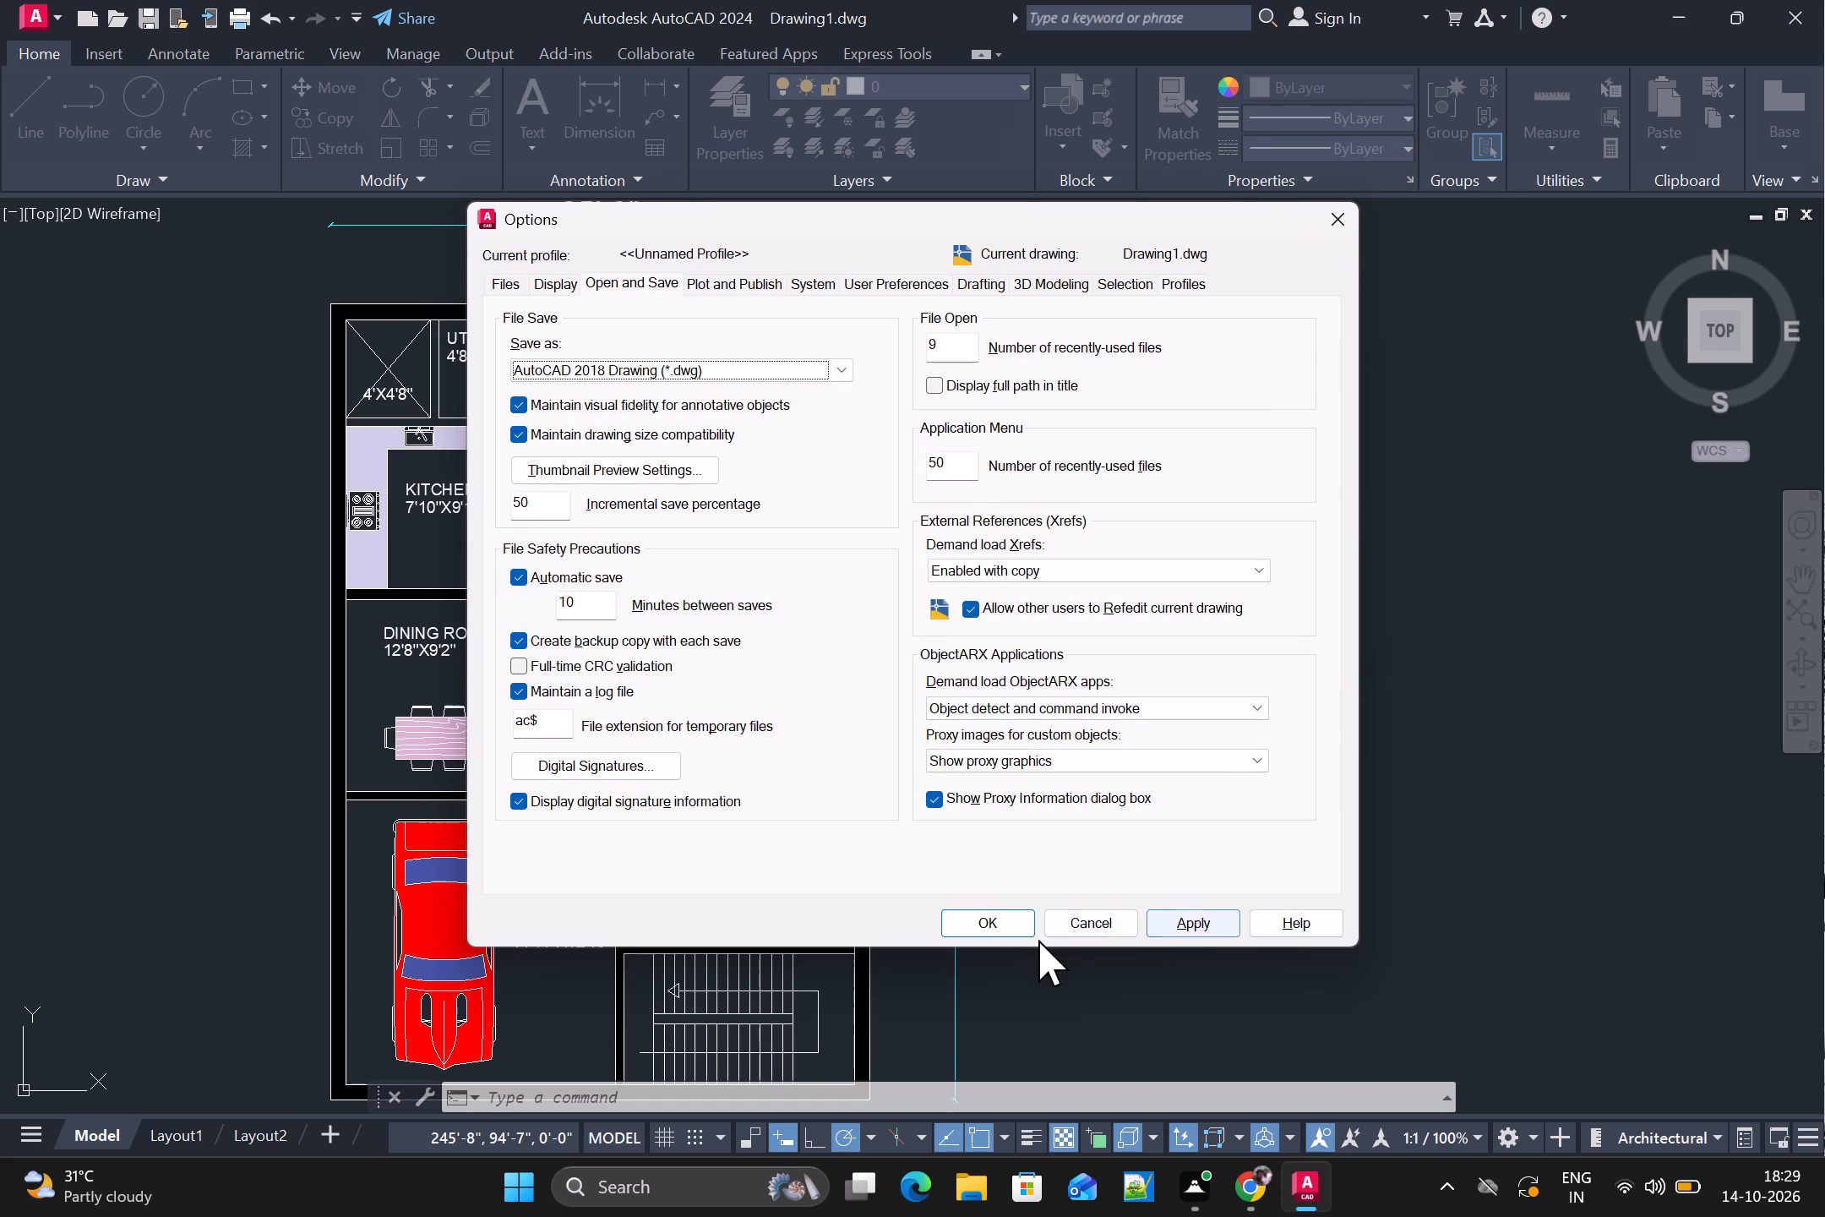
left_click(1003, 927)
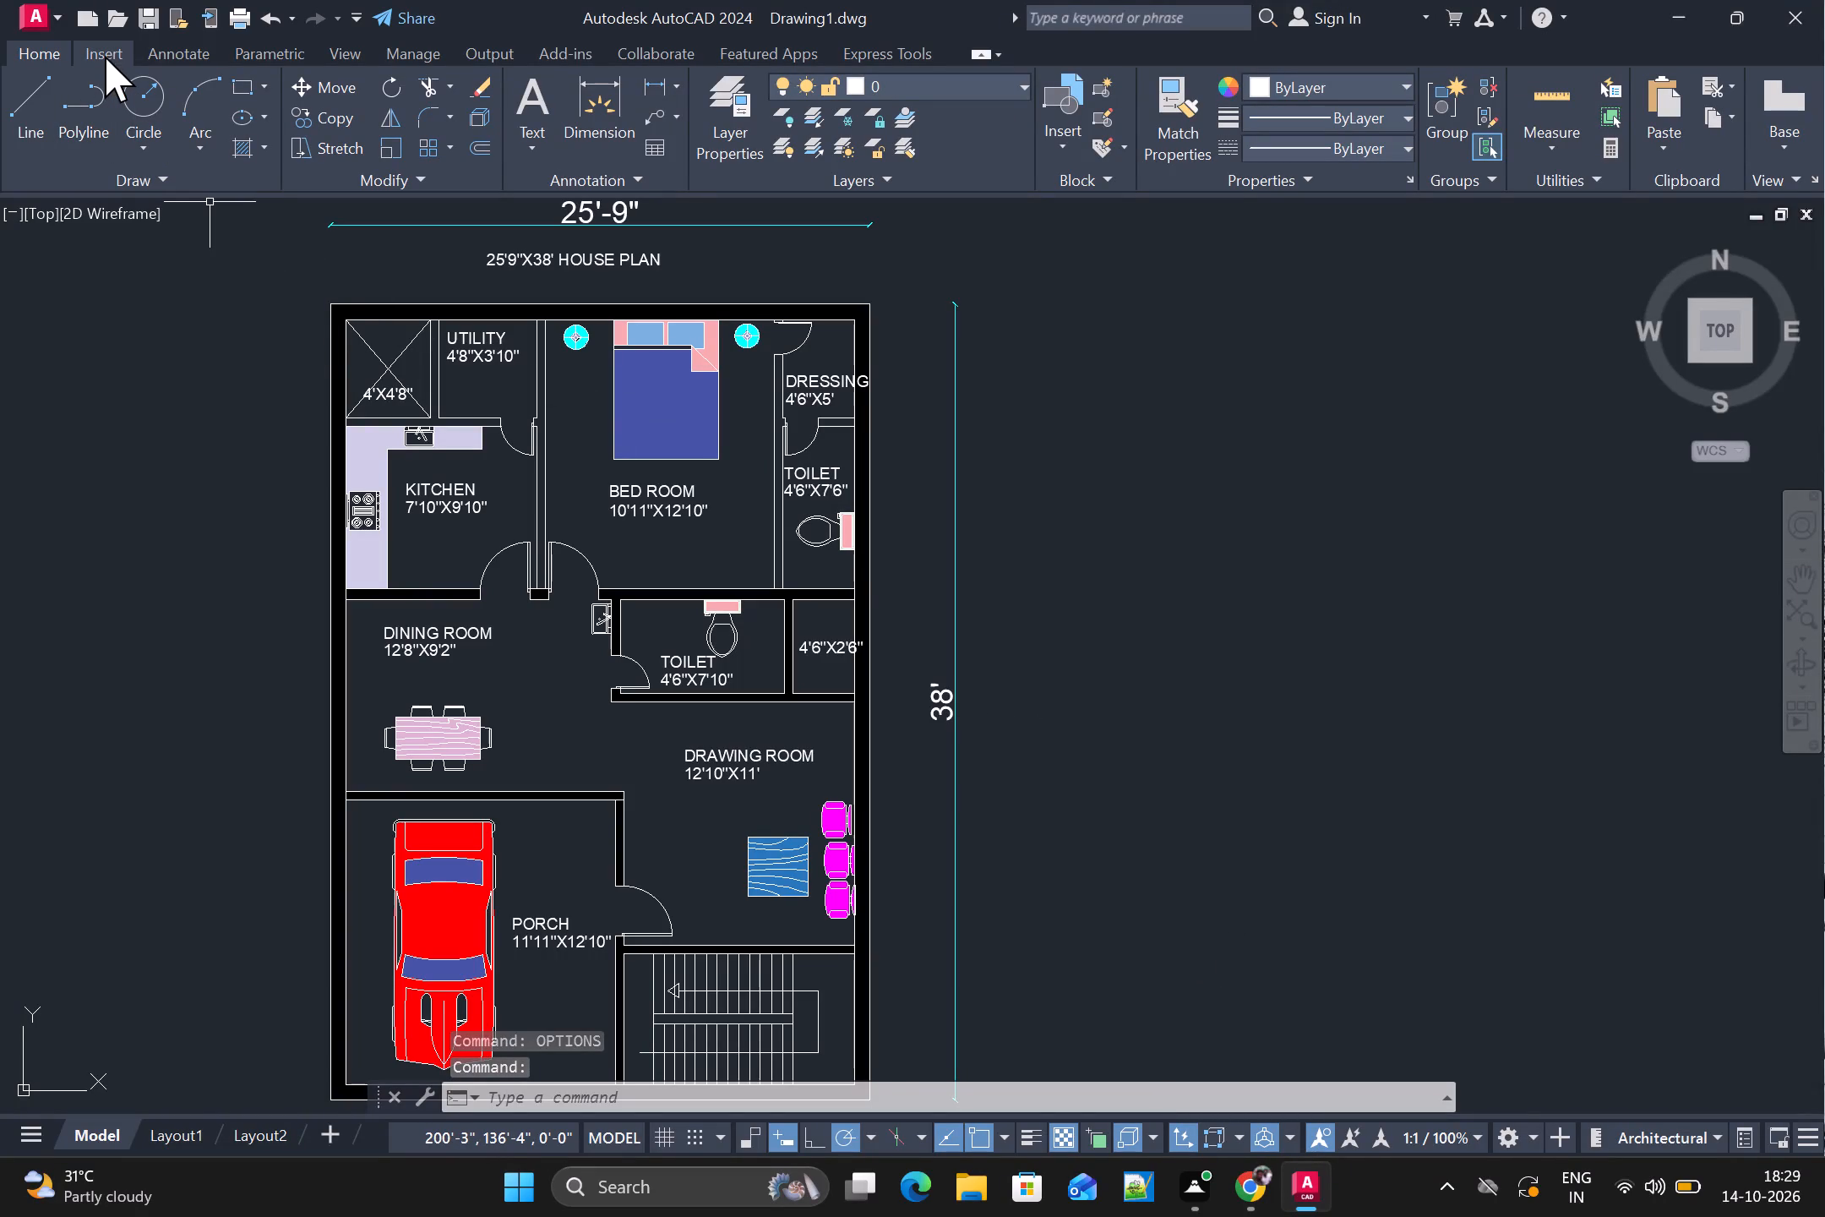
Start saving the drawing under a new name, choosing the FUJI AUTOCAD PROJECTS folder on the Desktop as its location.
left_click(64, 19)
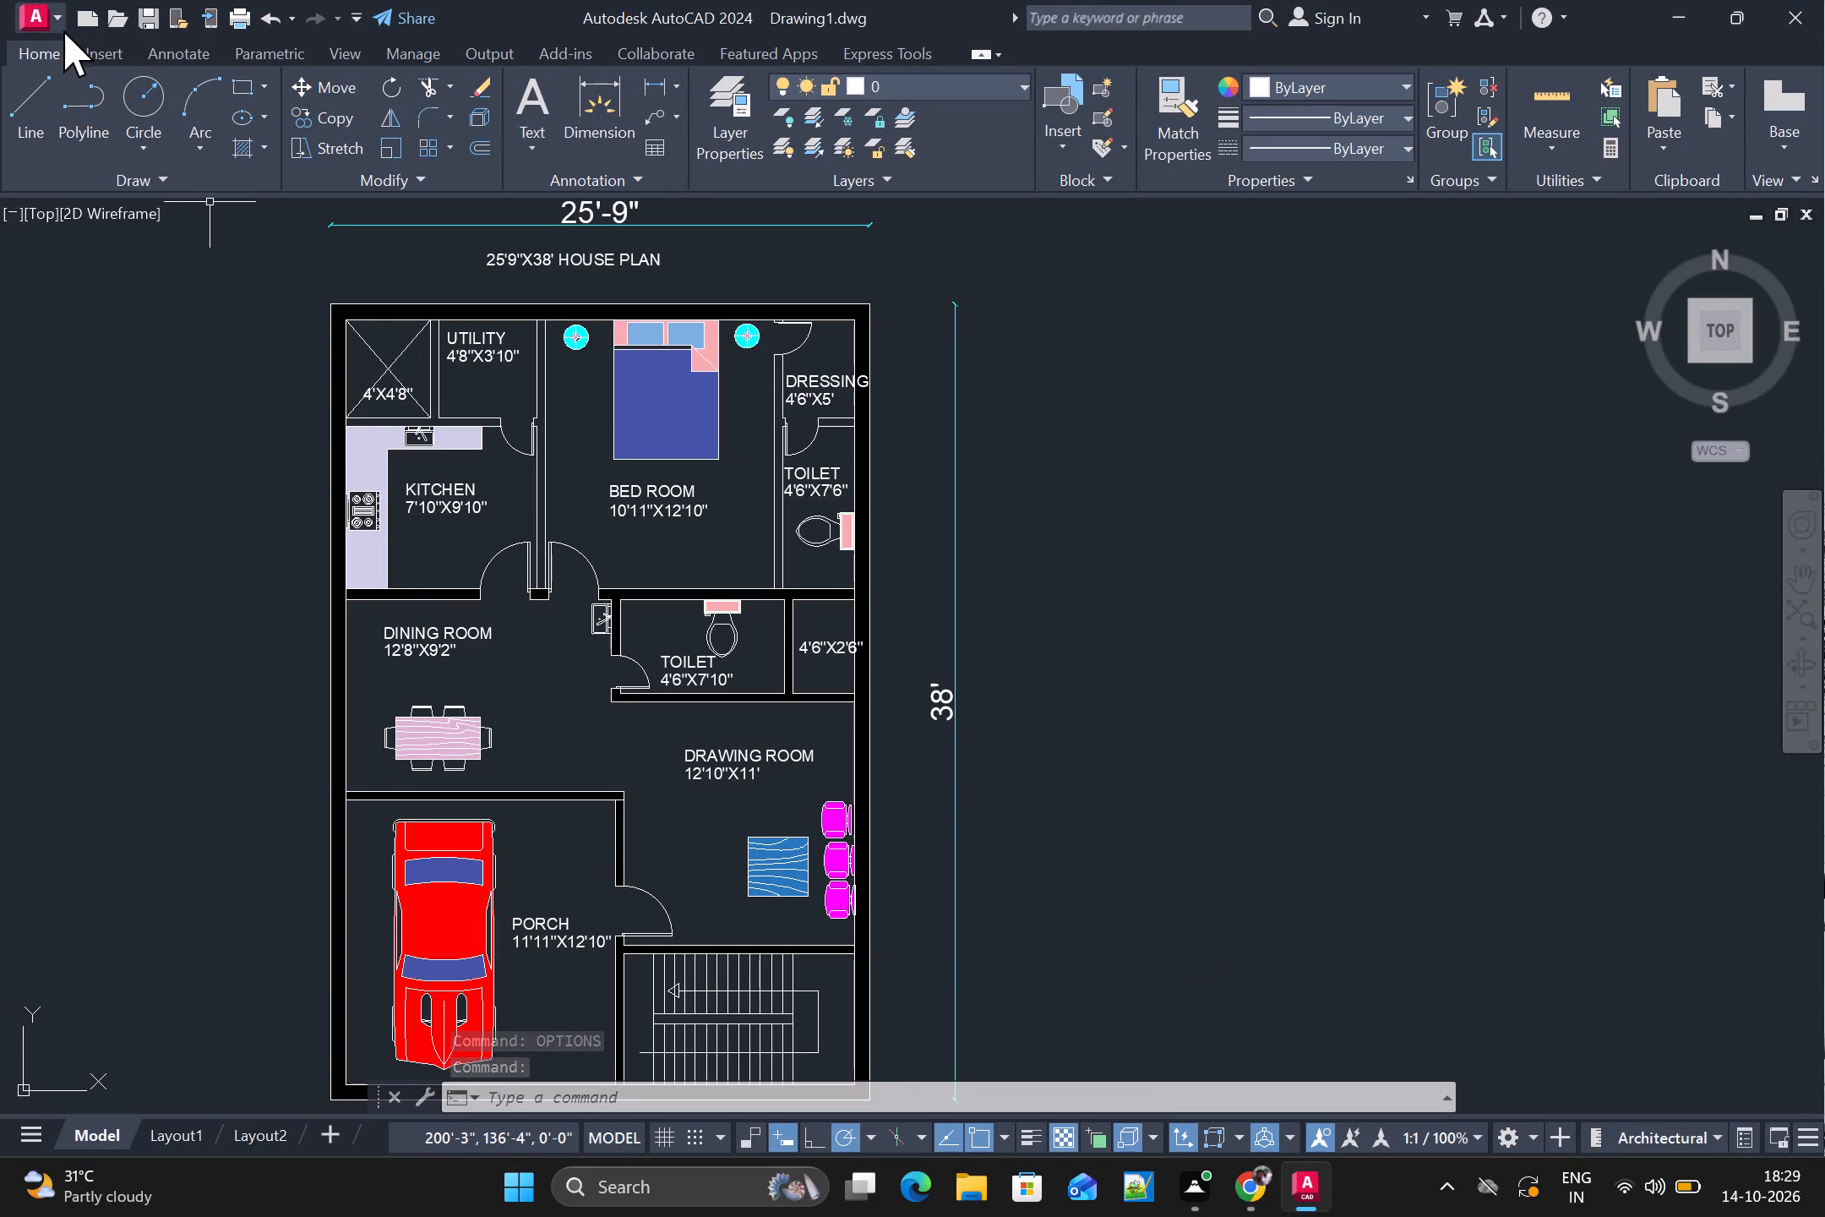
left_click(61, 24)
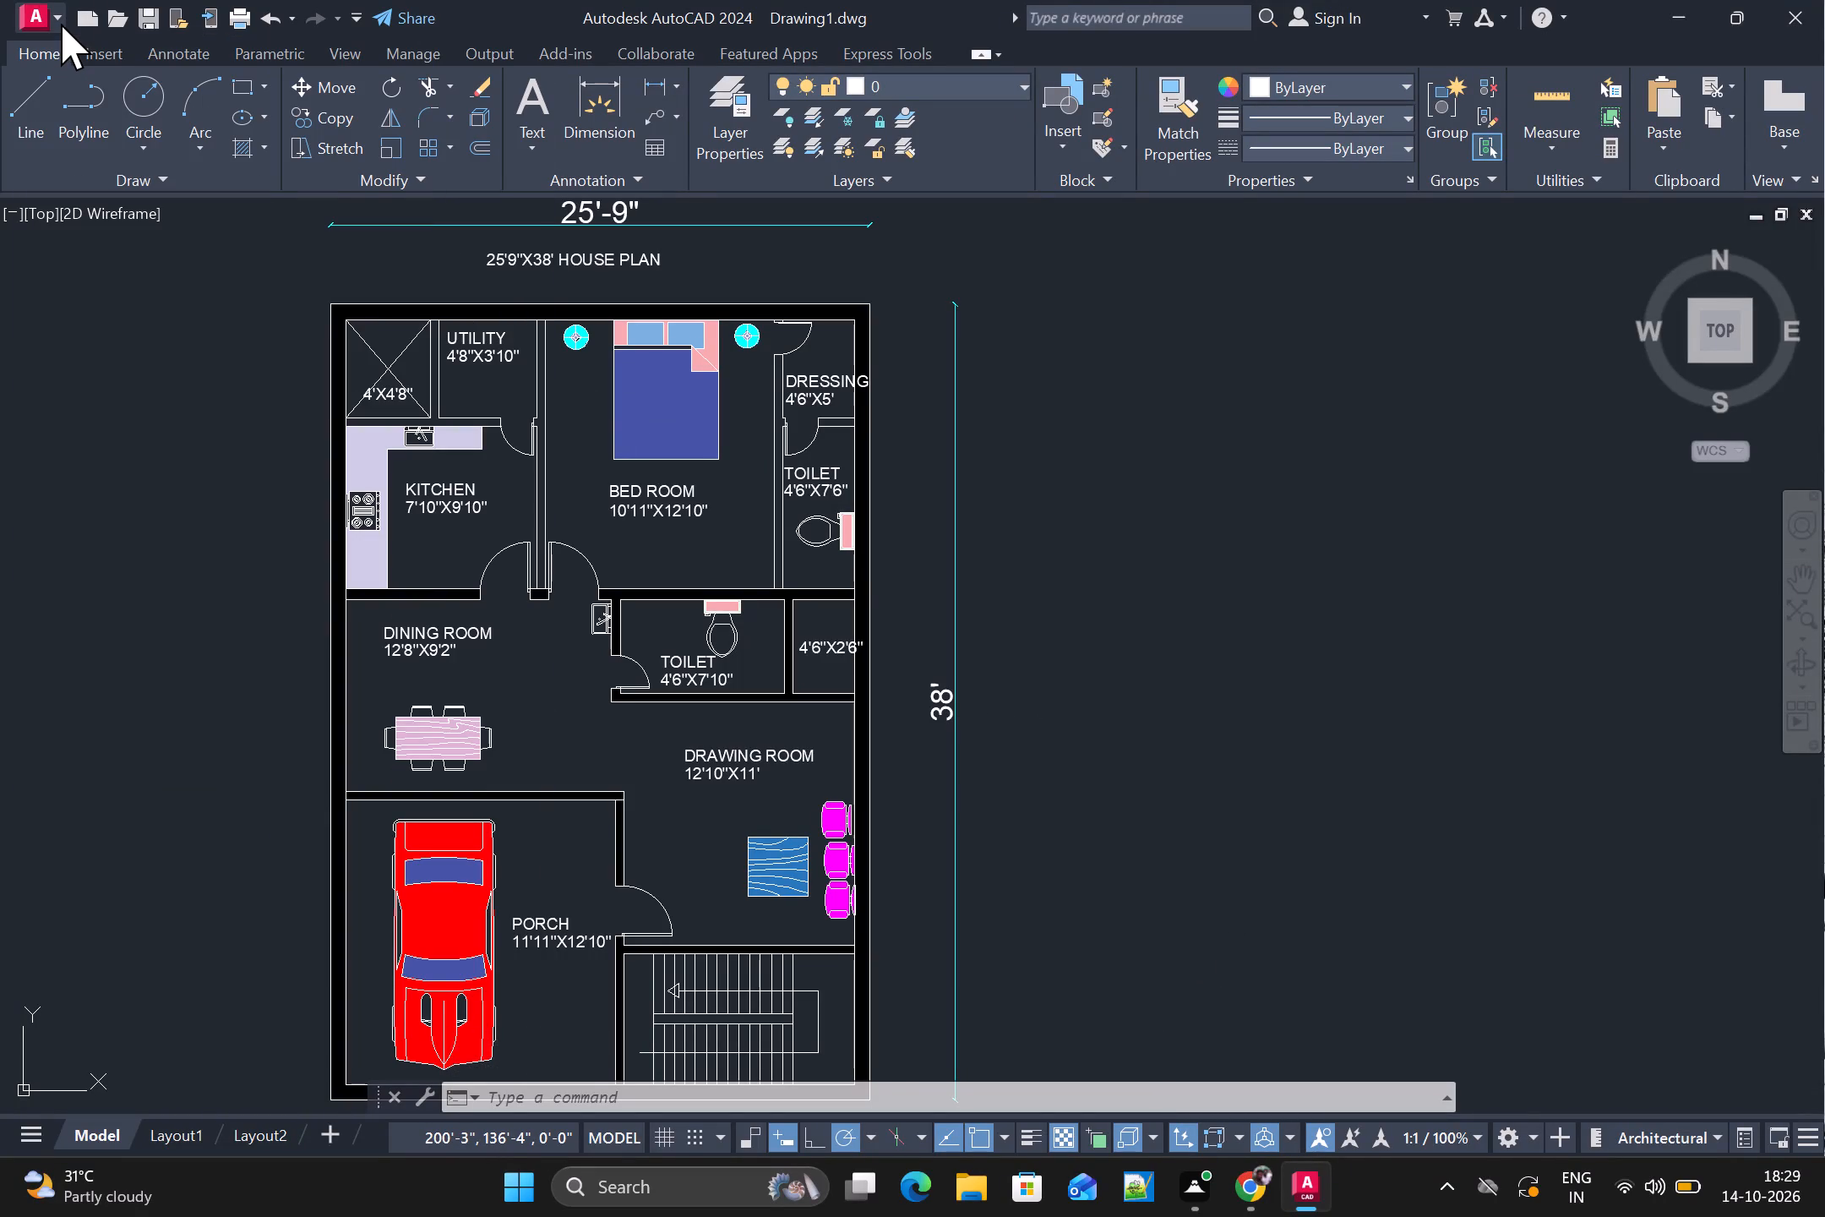
left_click(61, 24)
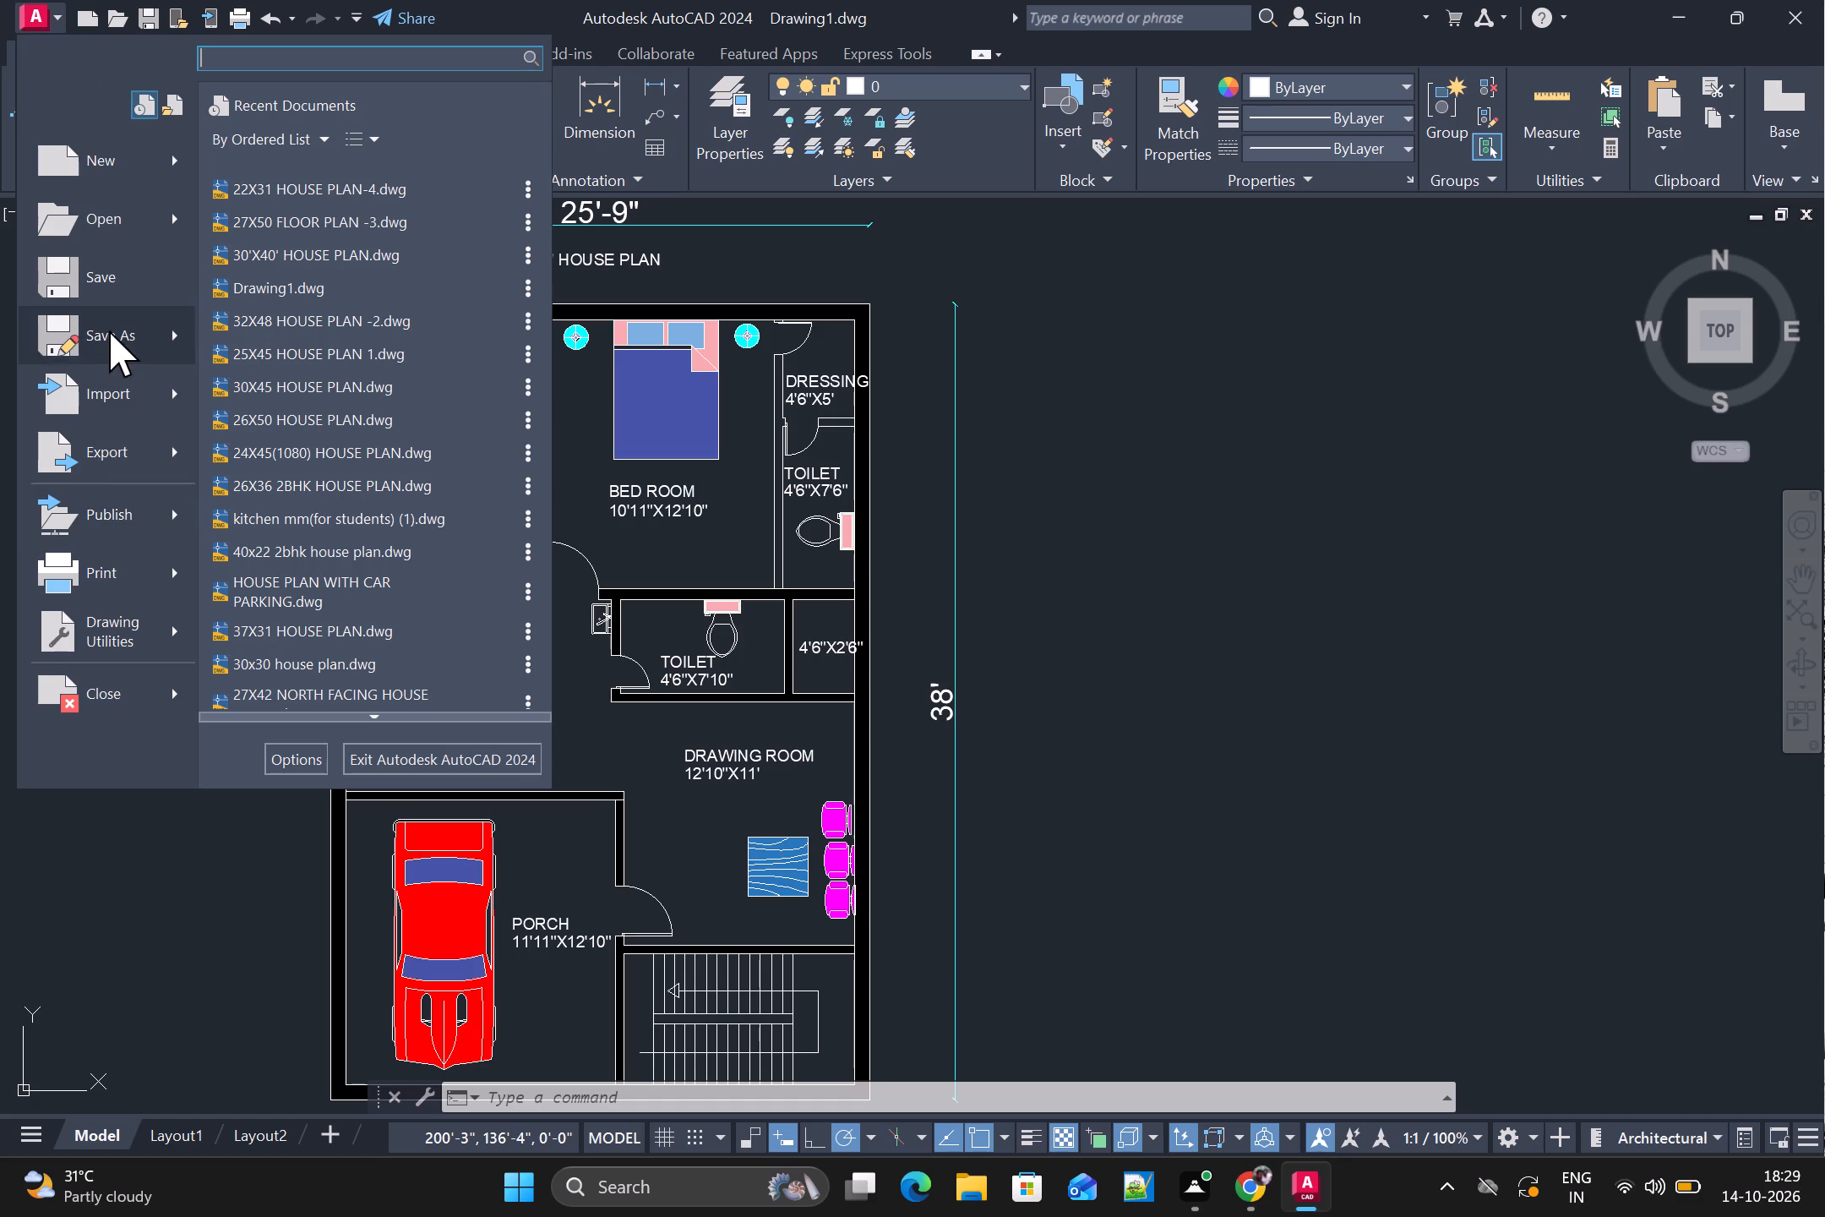
left_click(106, 341)
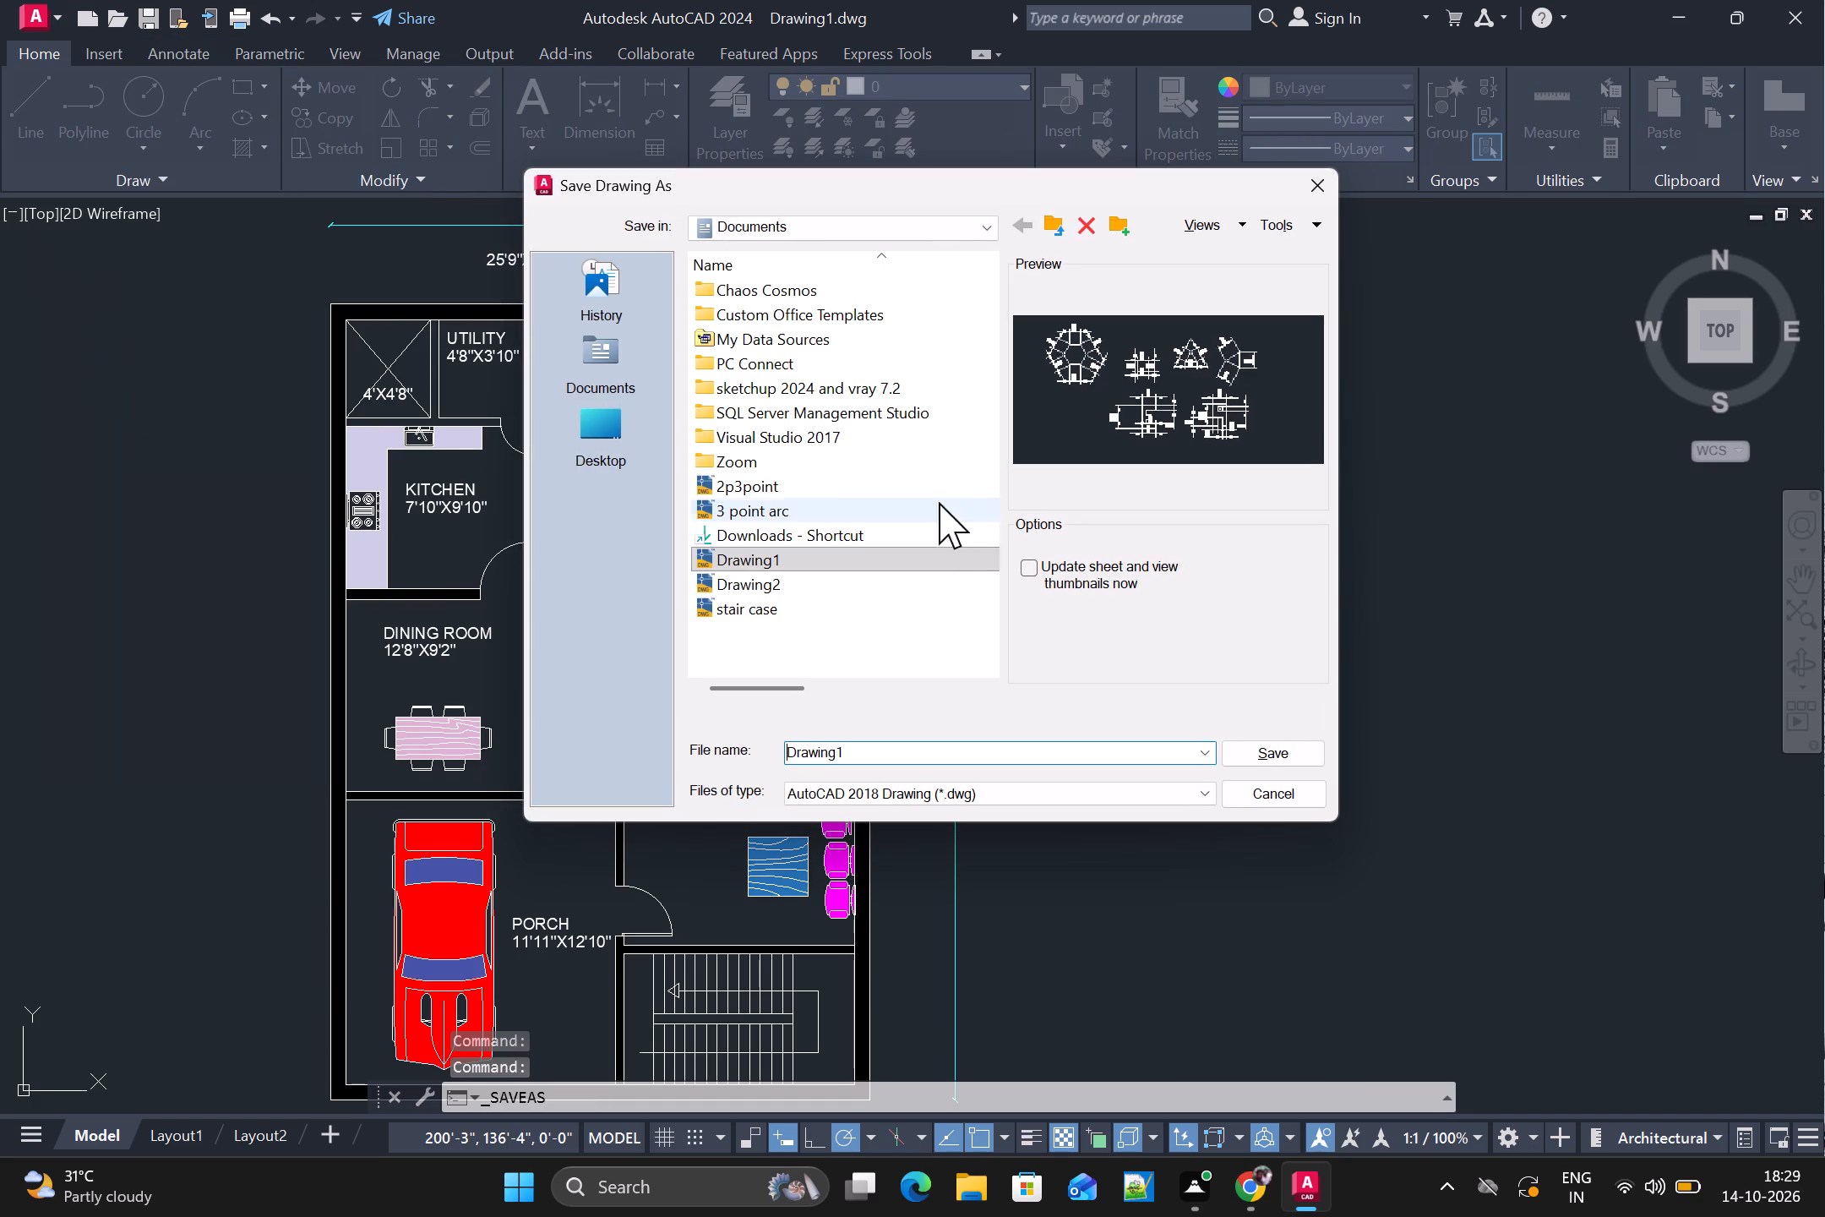
left_click(574, 417)
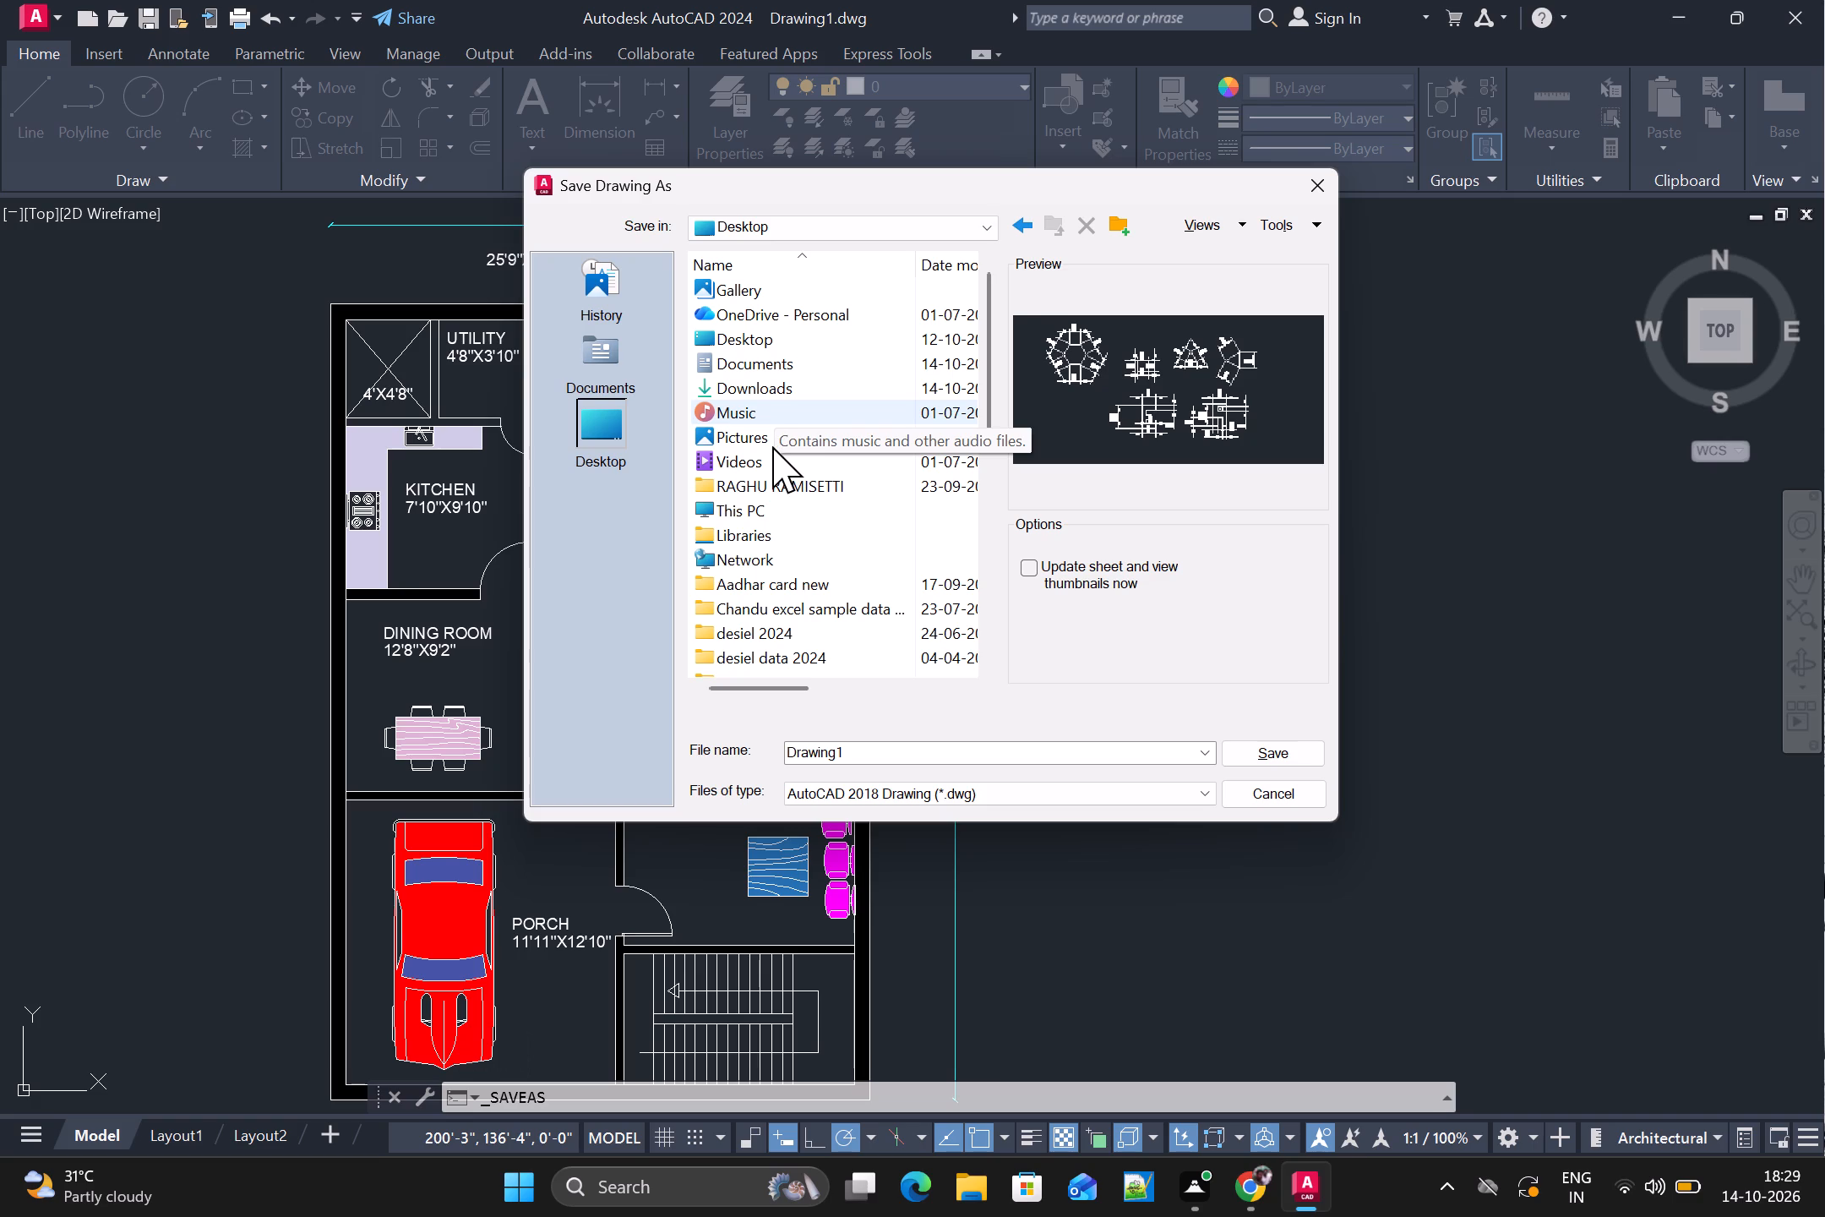
scroll(798, 562, "down", 1)
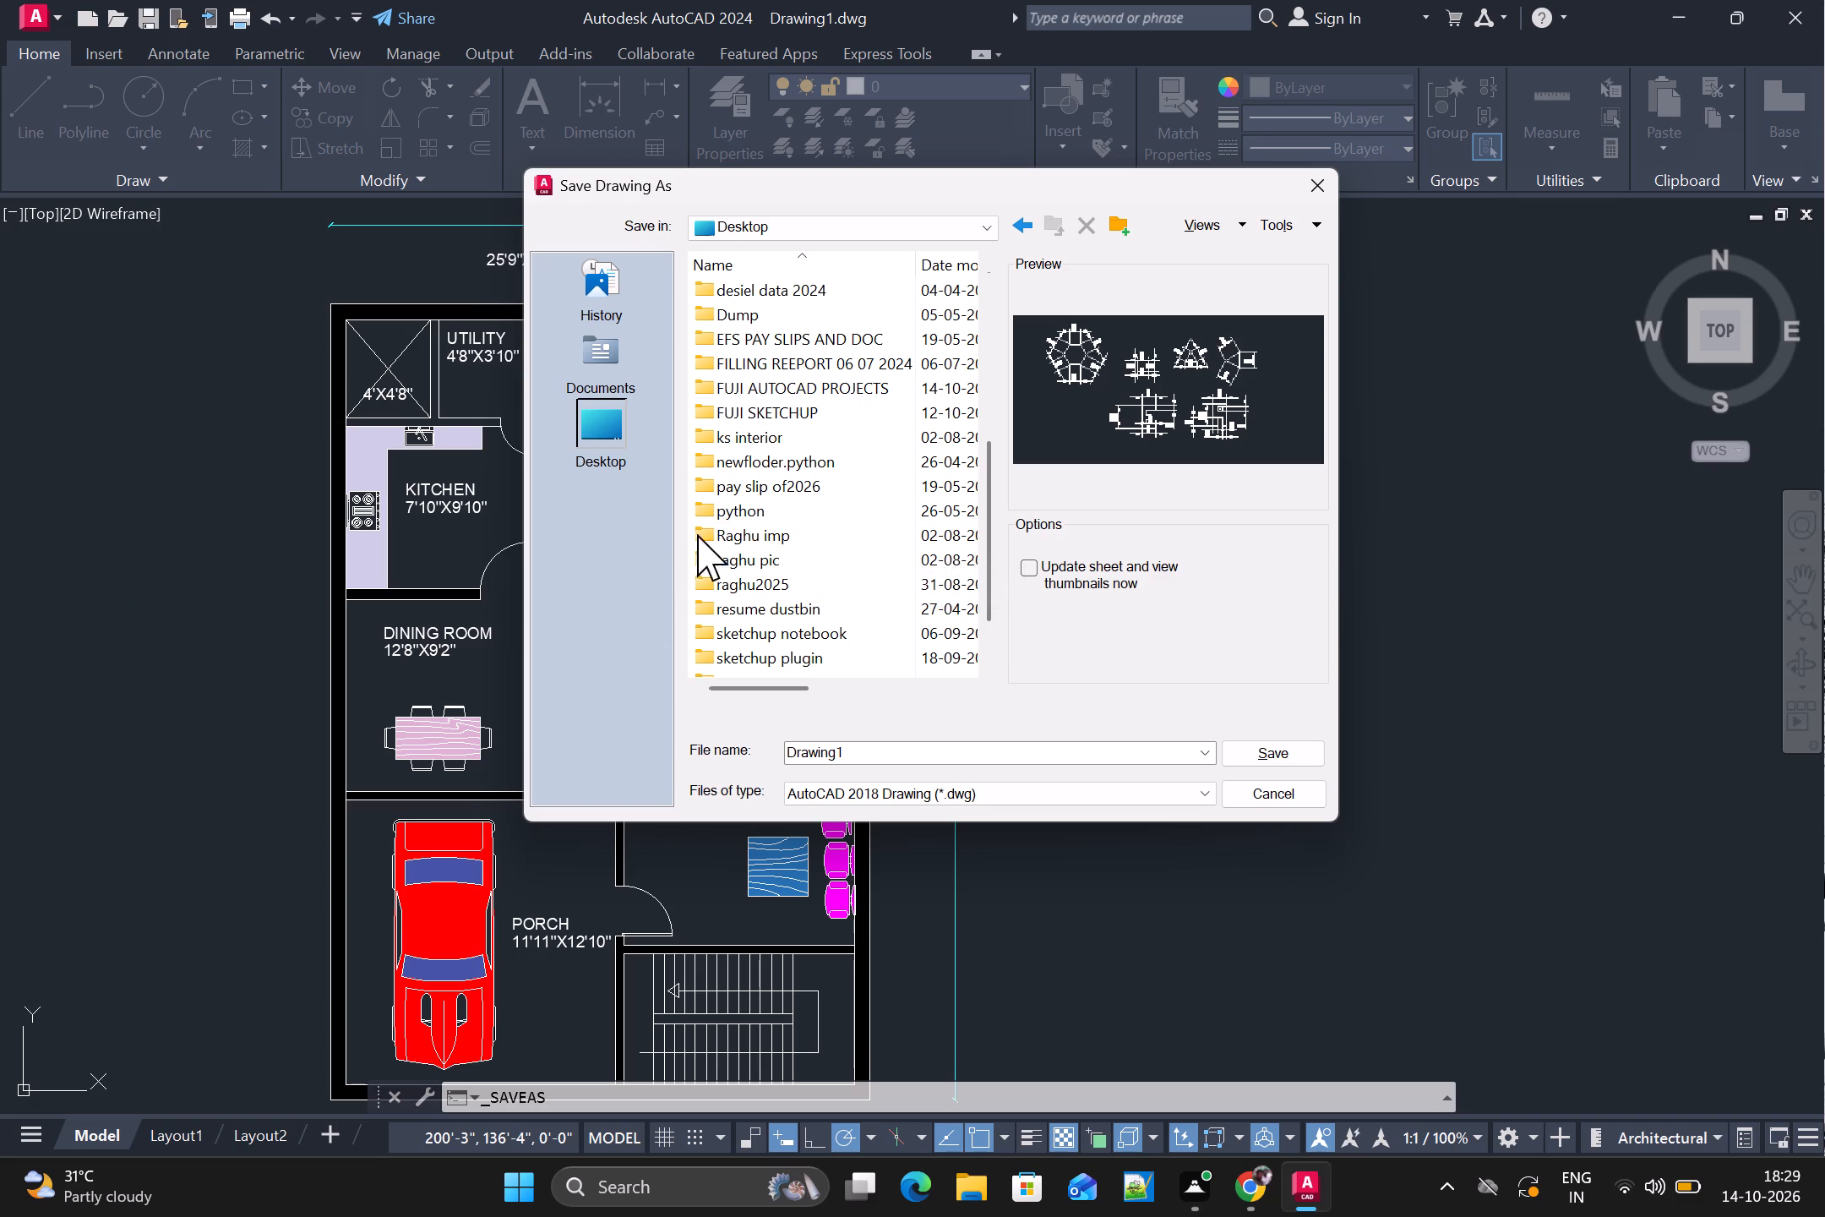
scroll(773, 577, "down", 1)
scroll(767, 572, "up", 1)
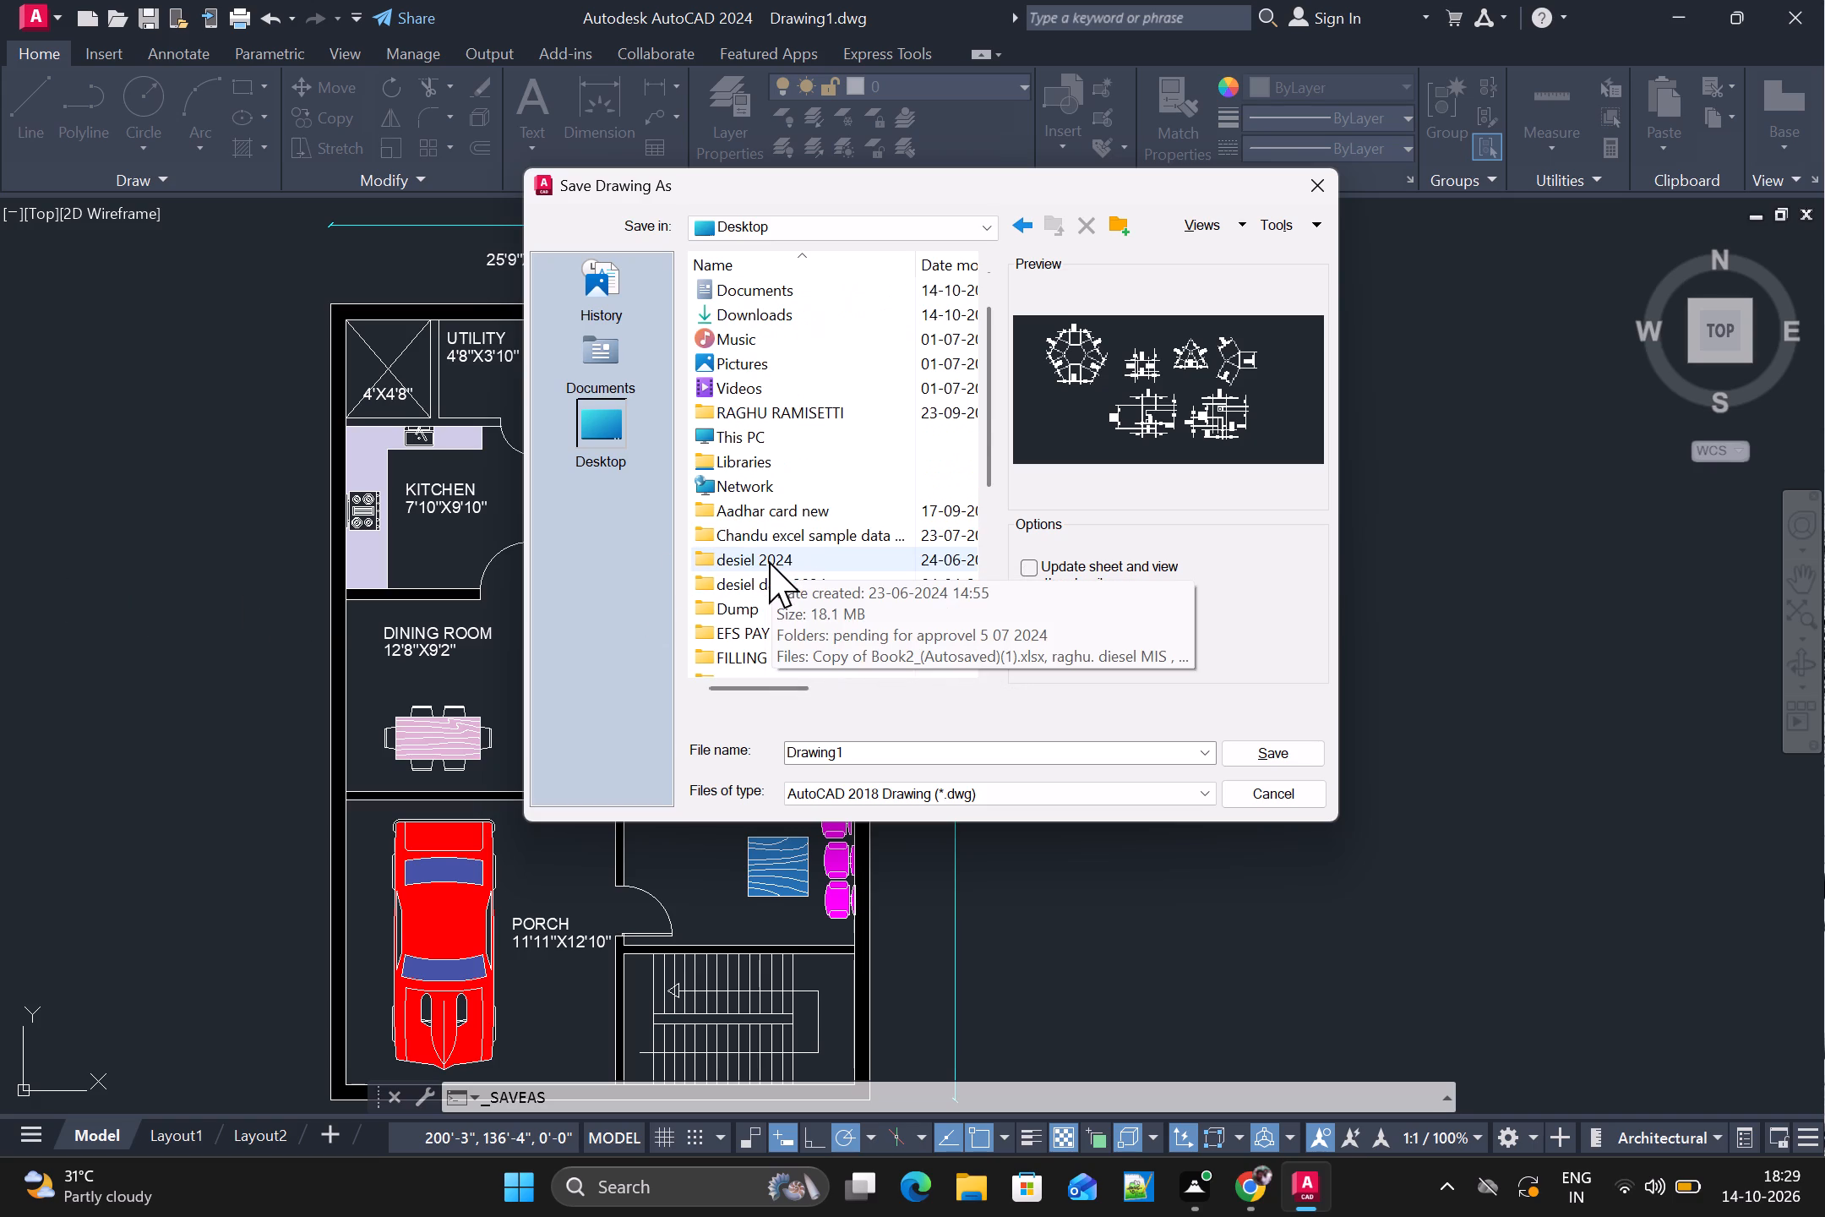
scroll(767, 547, "down", 1)
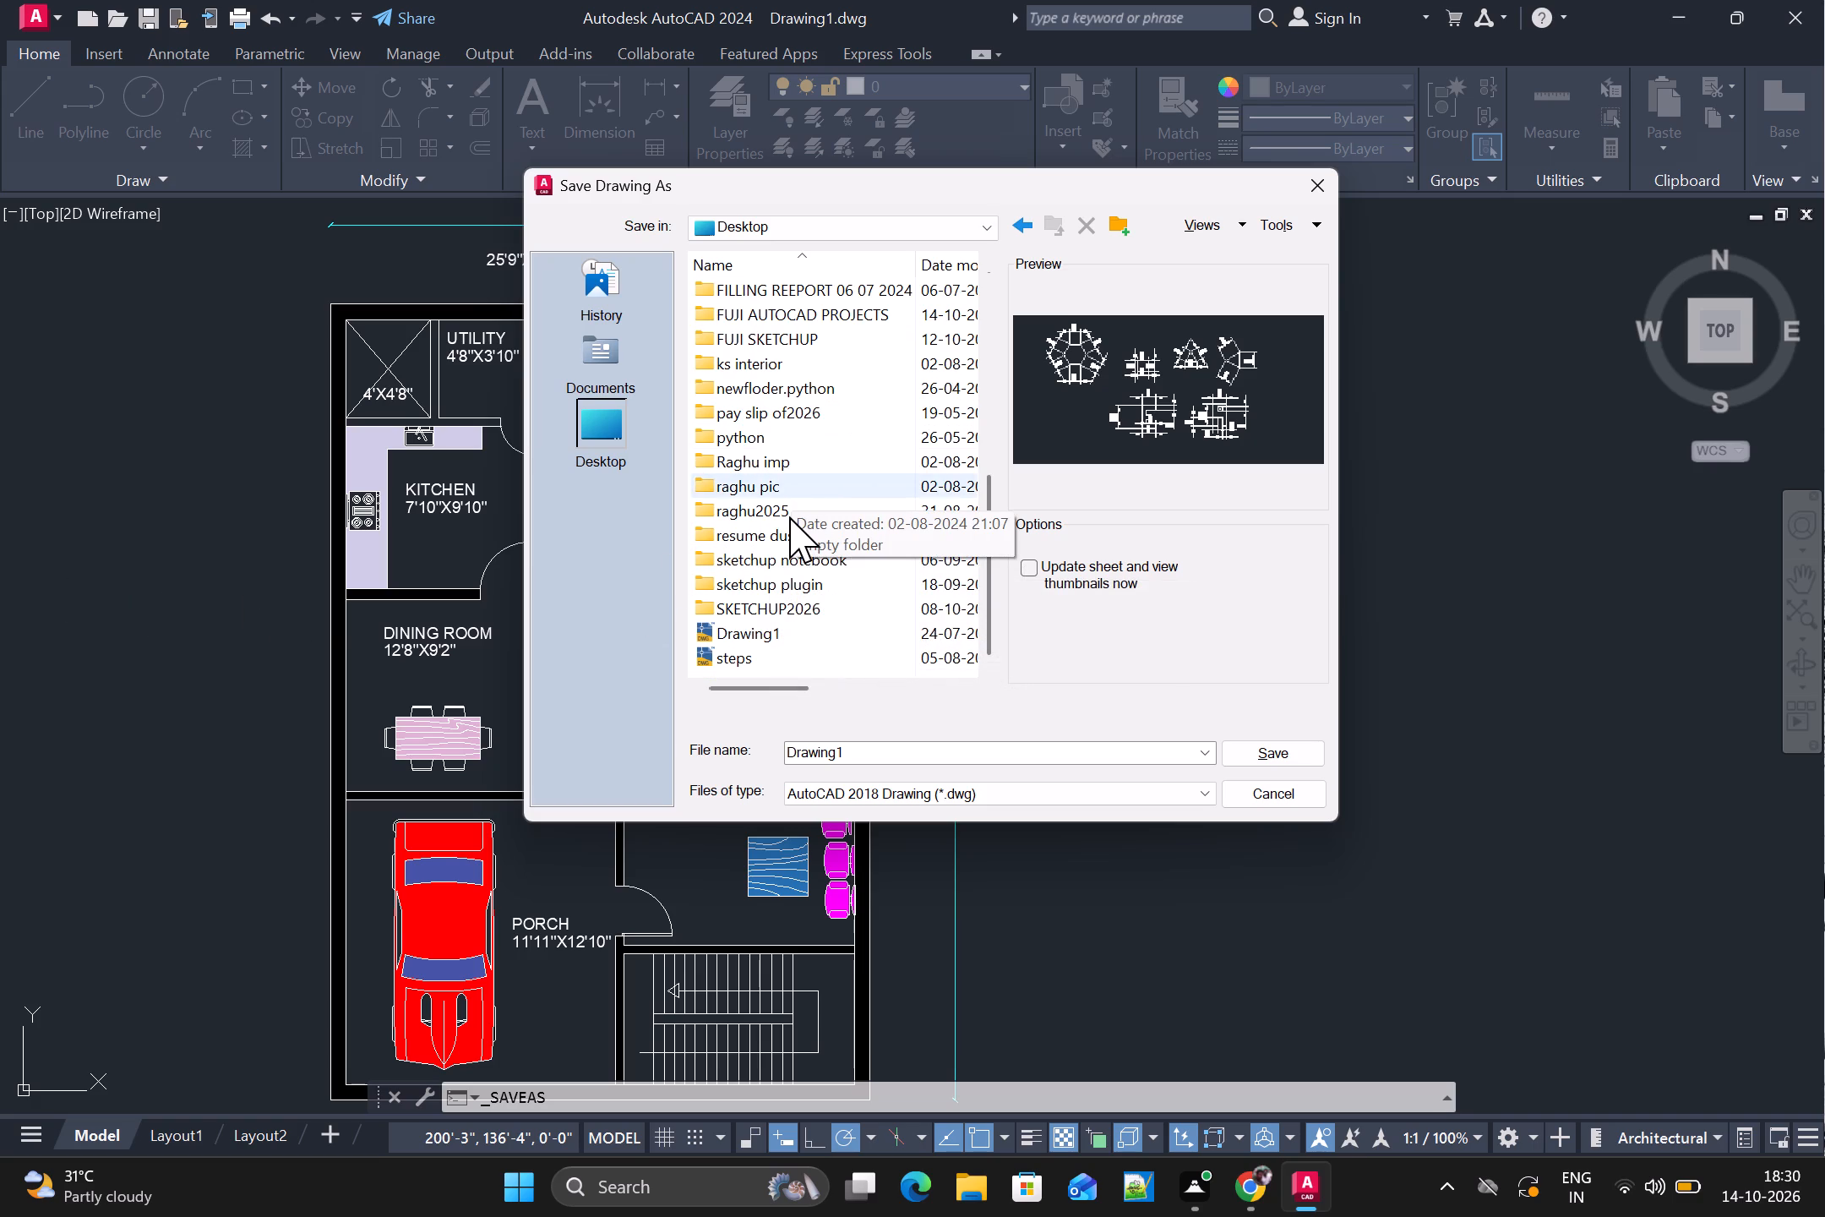
double_click(798, 312)
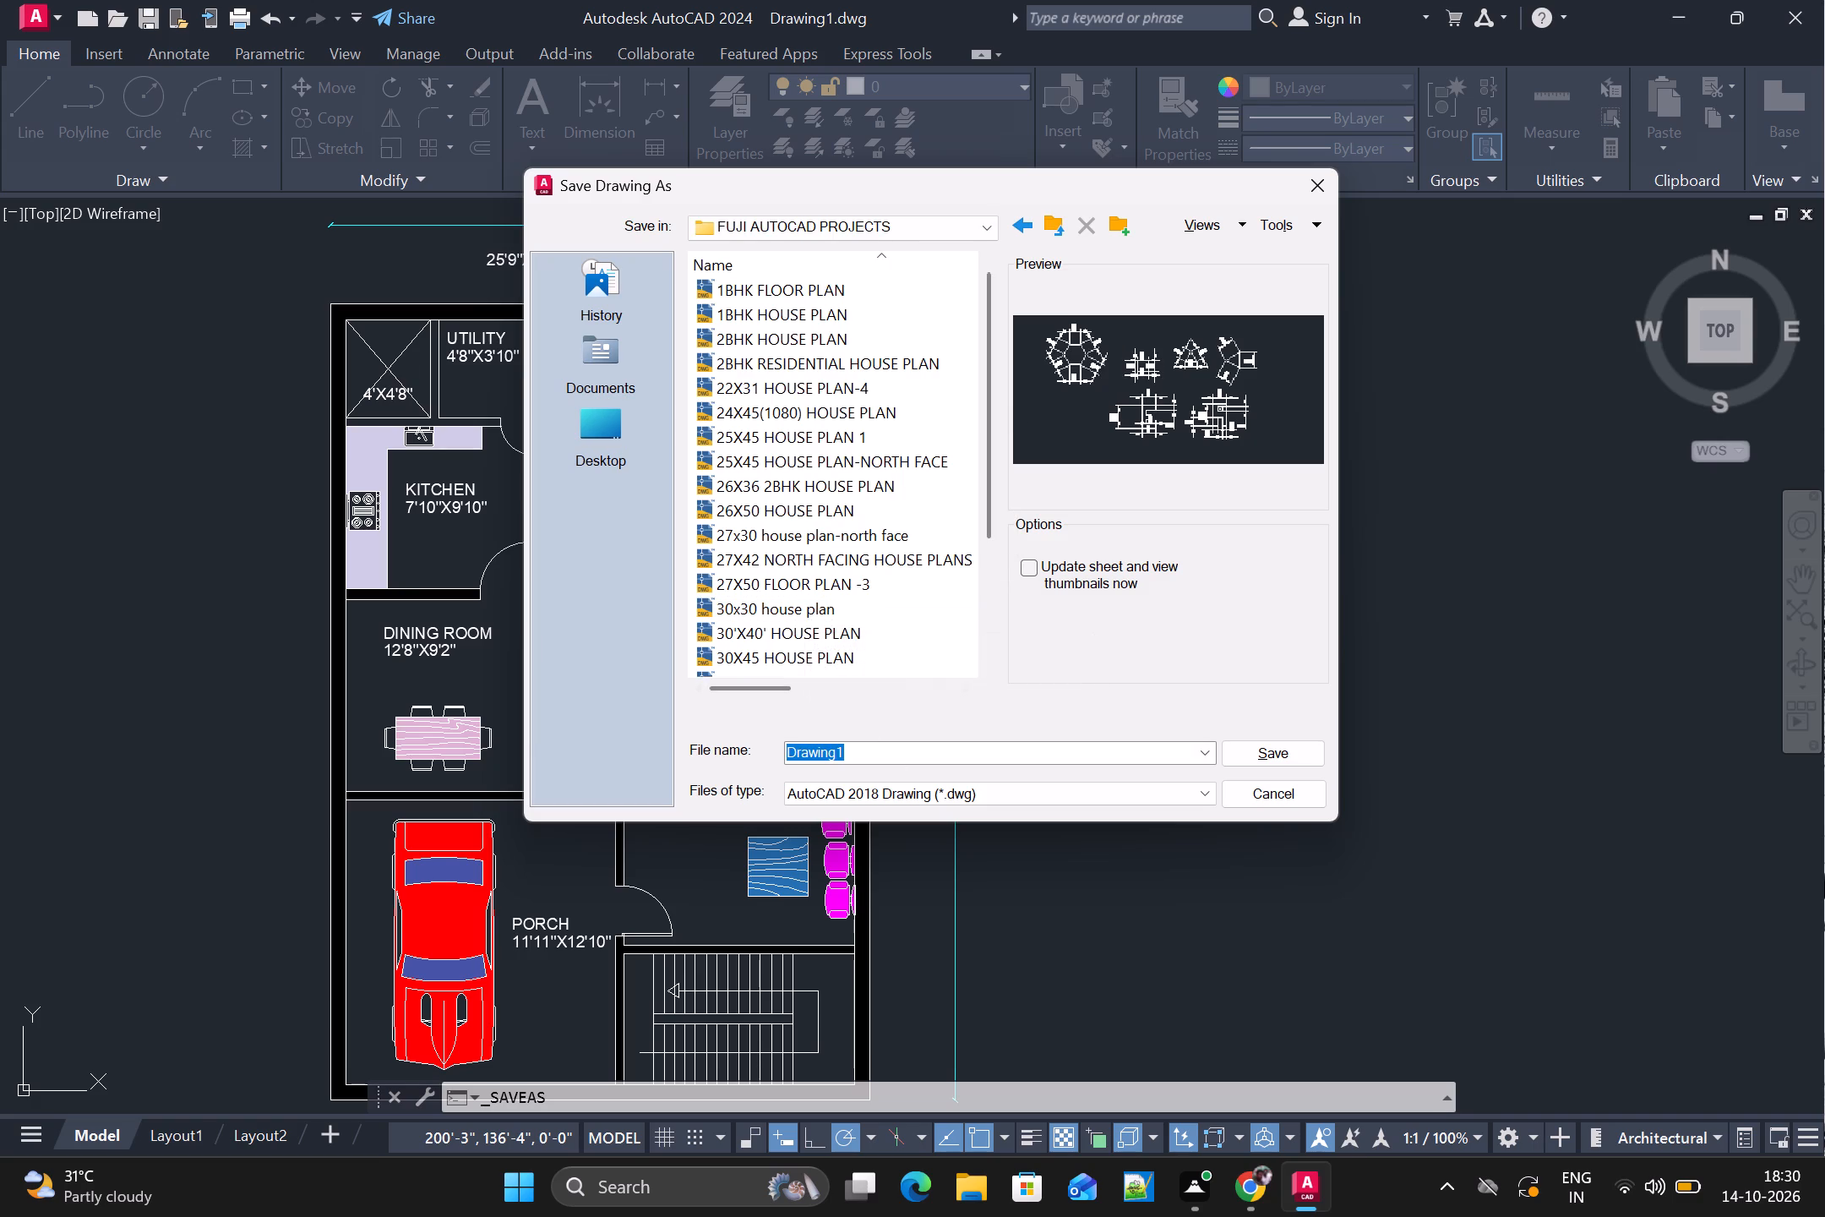
Replace the proposed file name with 25X38 HOUSE PLAN.
left_click(905, 750)
key("BackSpace")
key("BackSpace")
key("BackSpace")
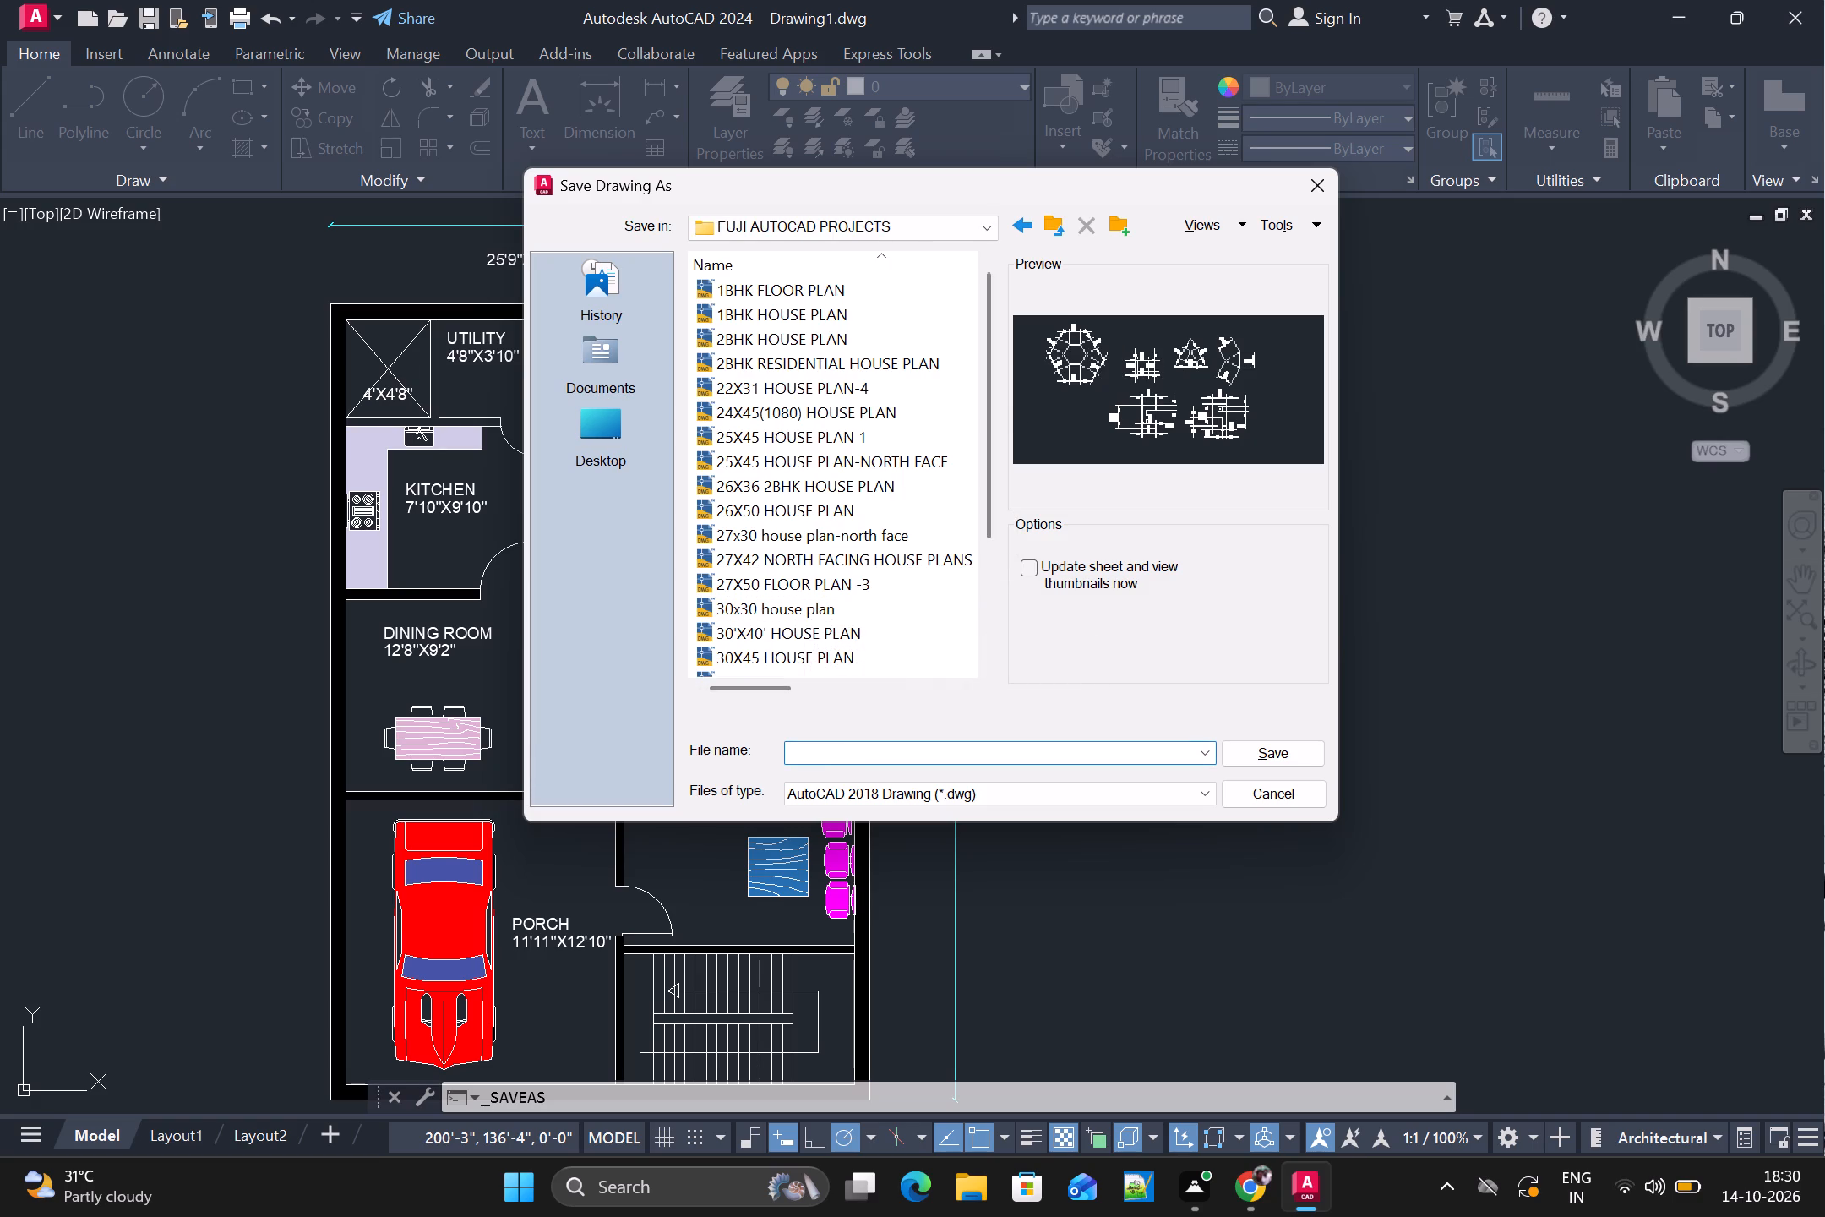
type("RE")
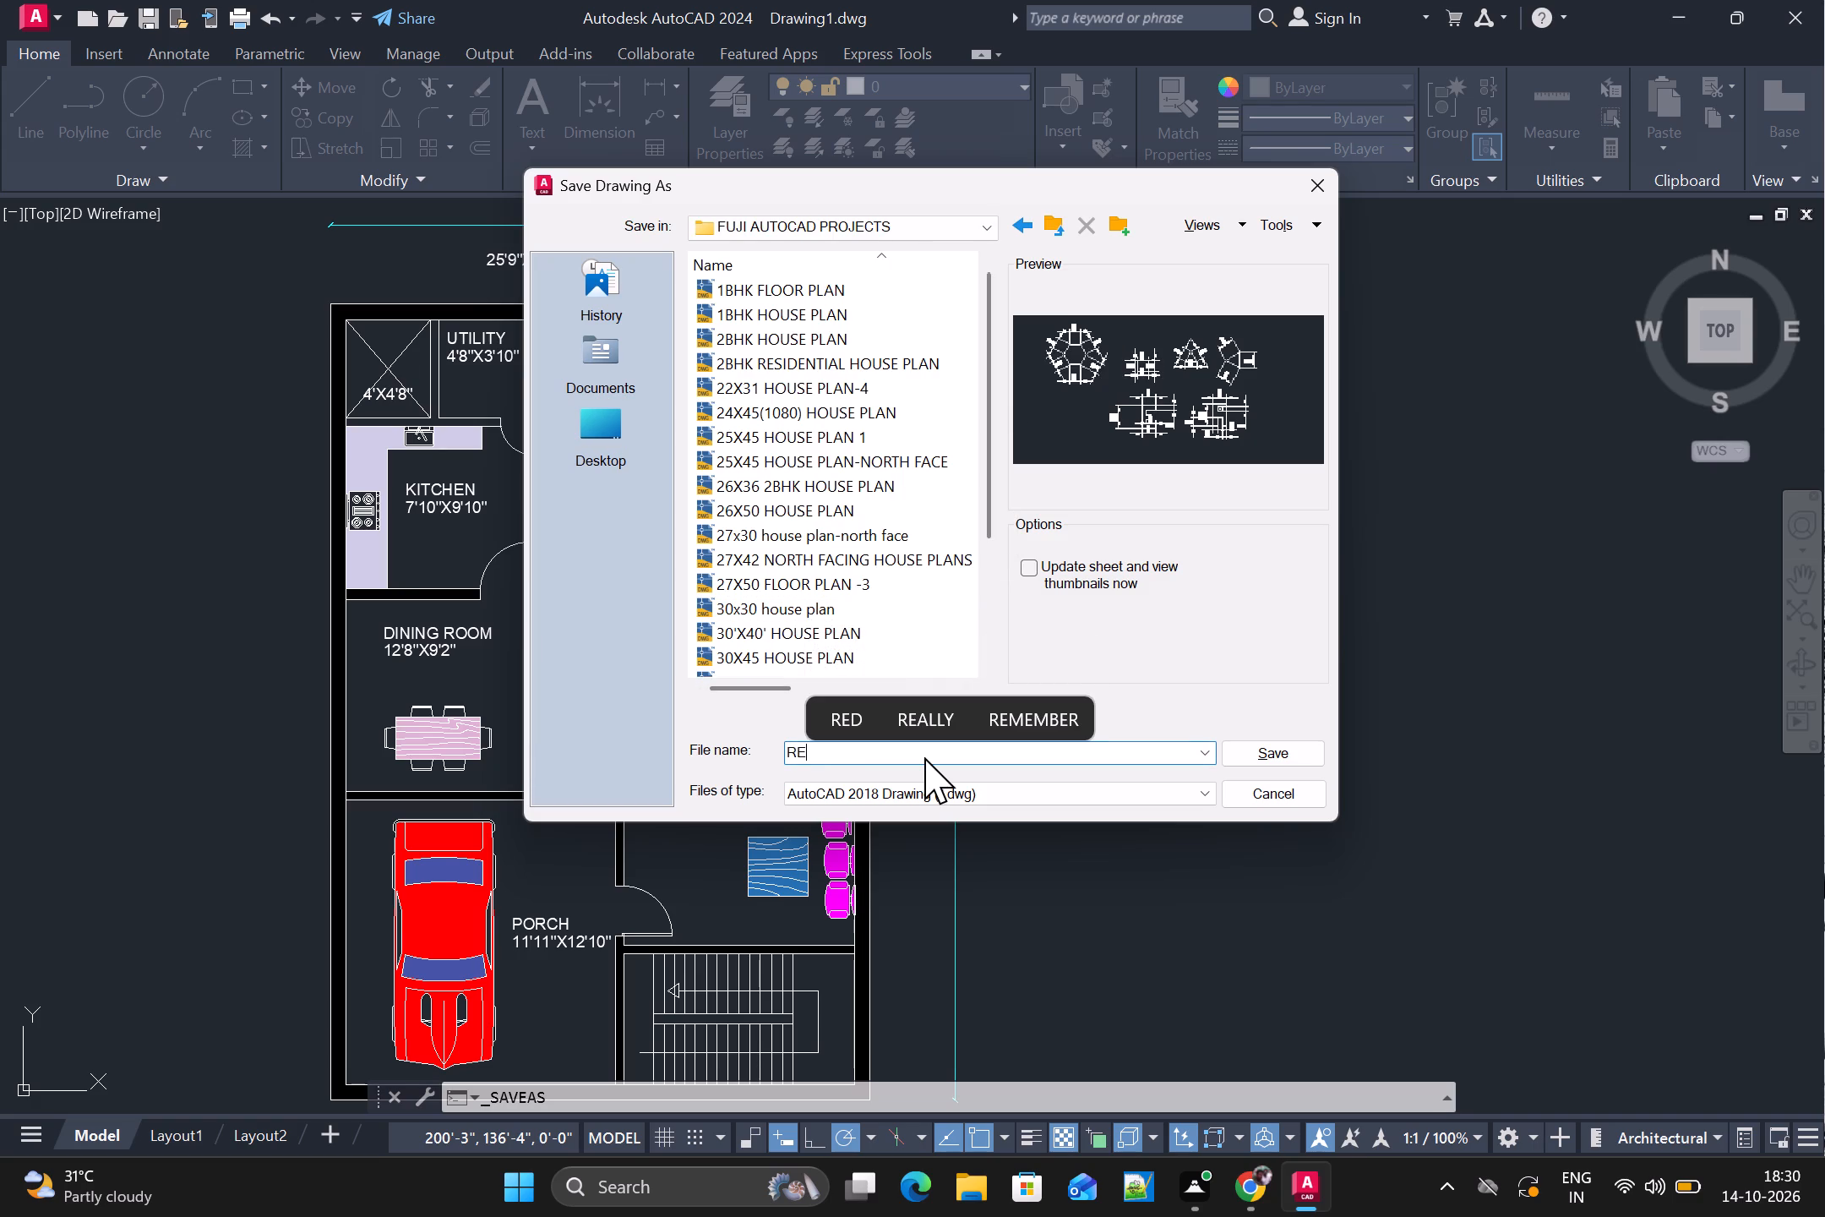
key("BackSpace")
key("BackSpace")
key("BackSpace")
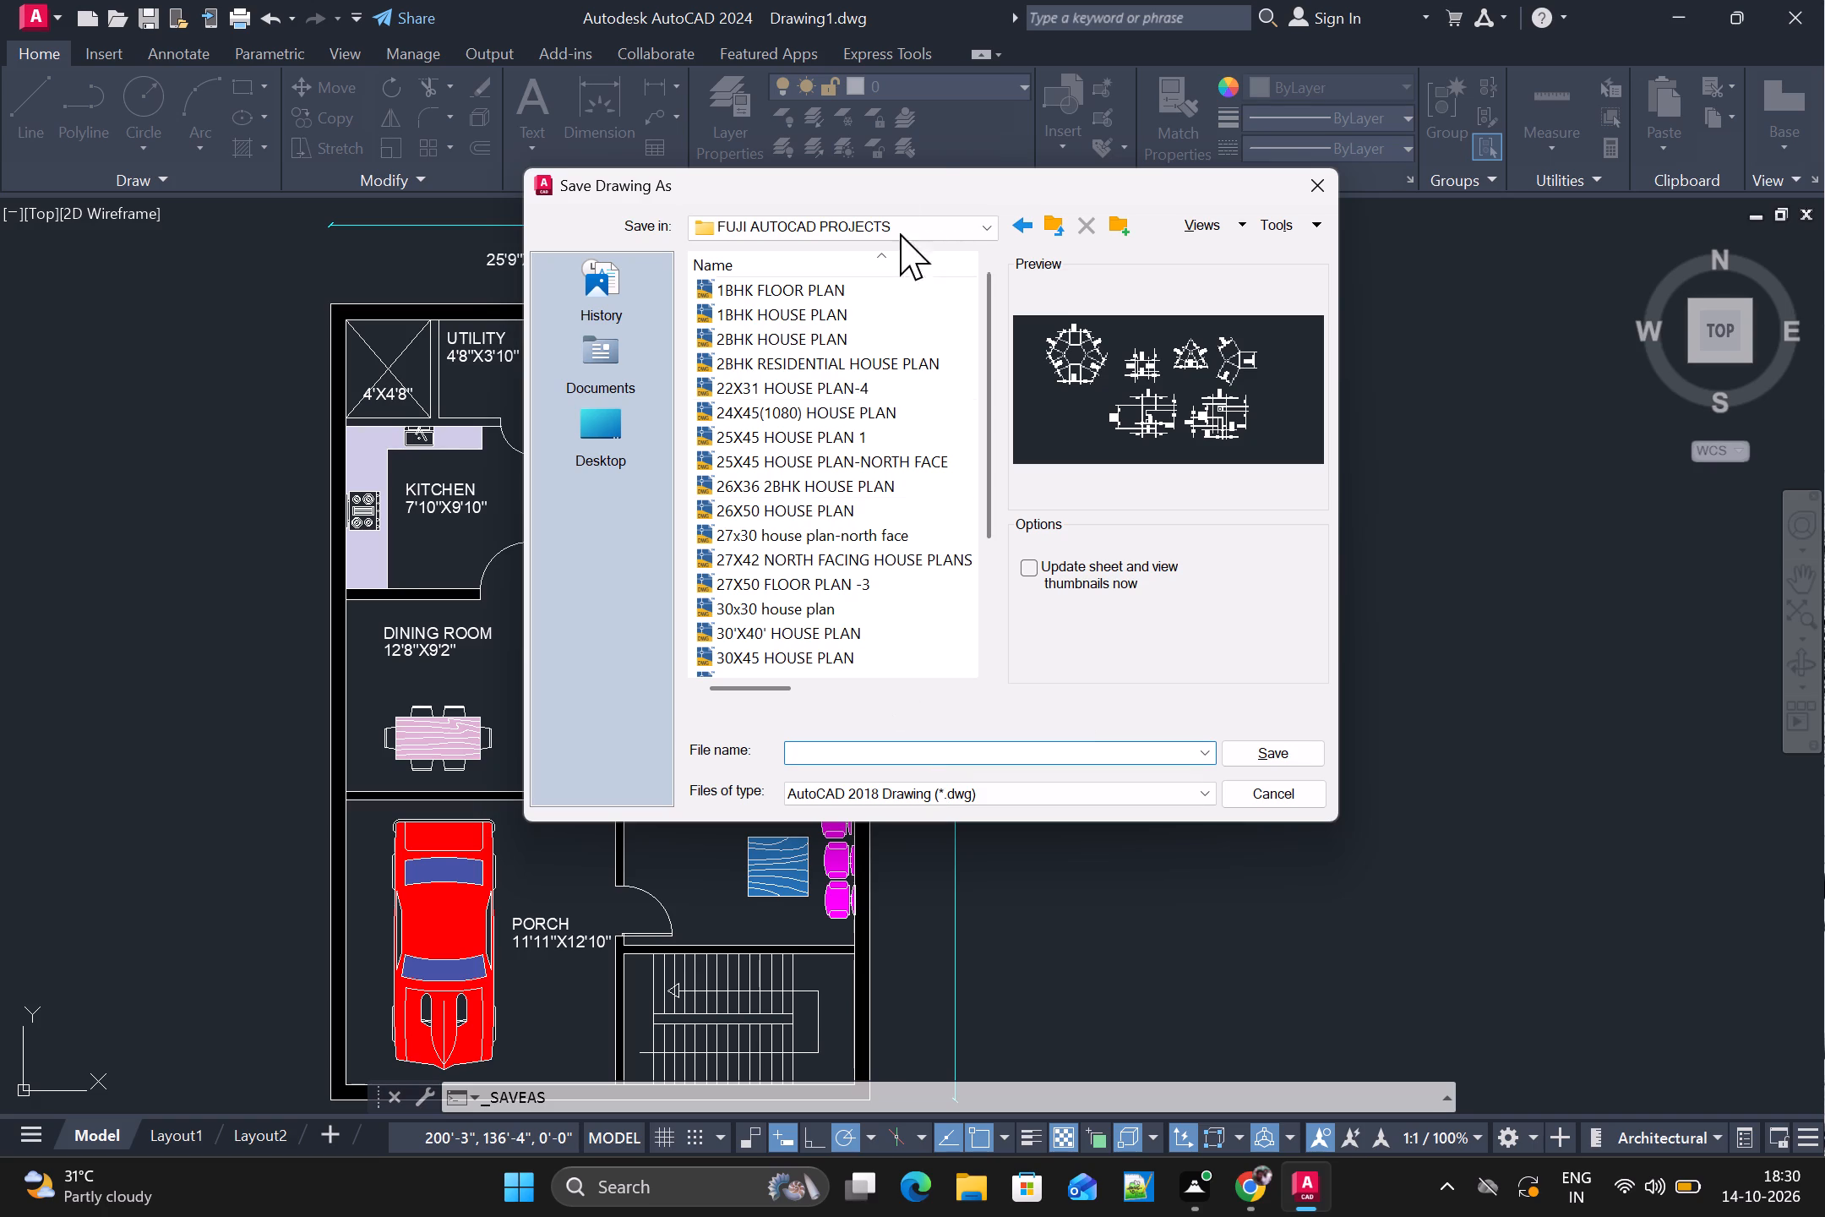
left_click_drag(932, 179, 333, 341)
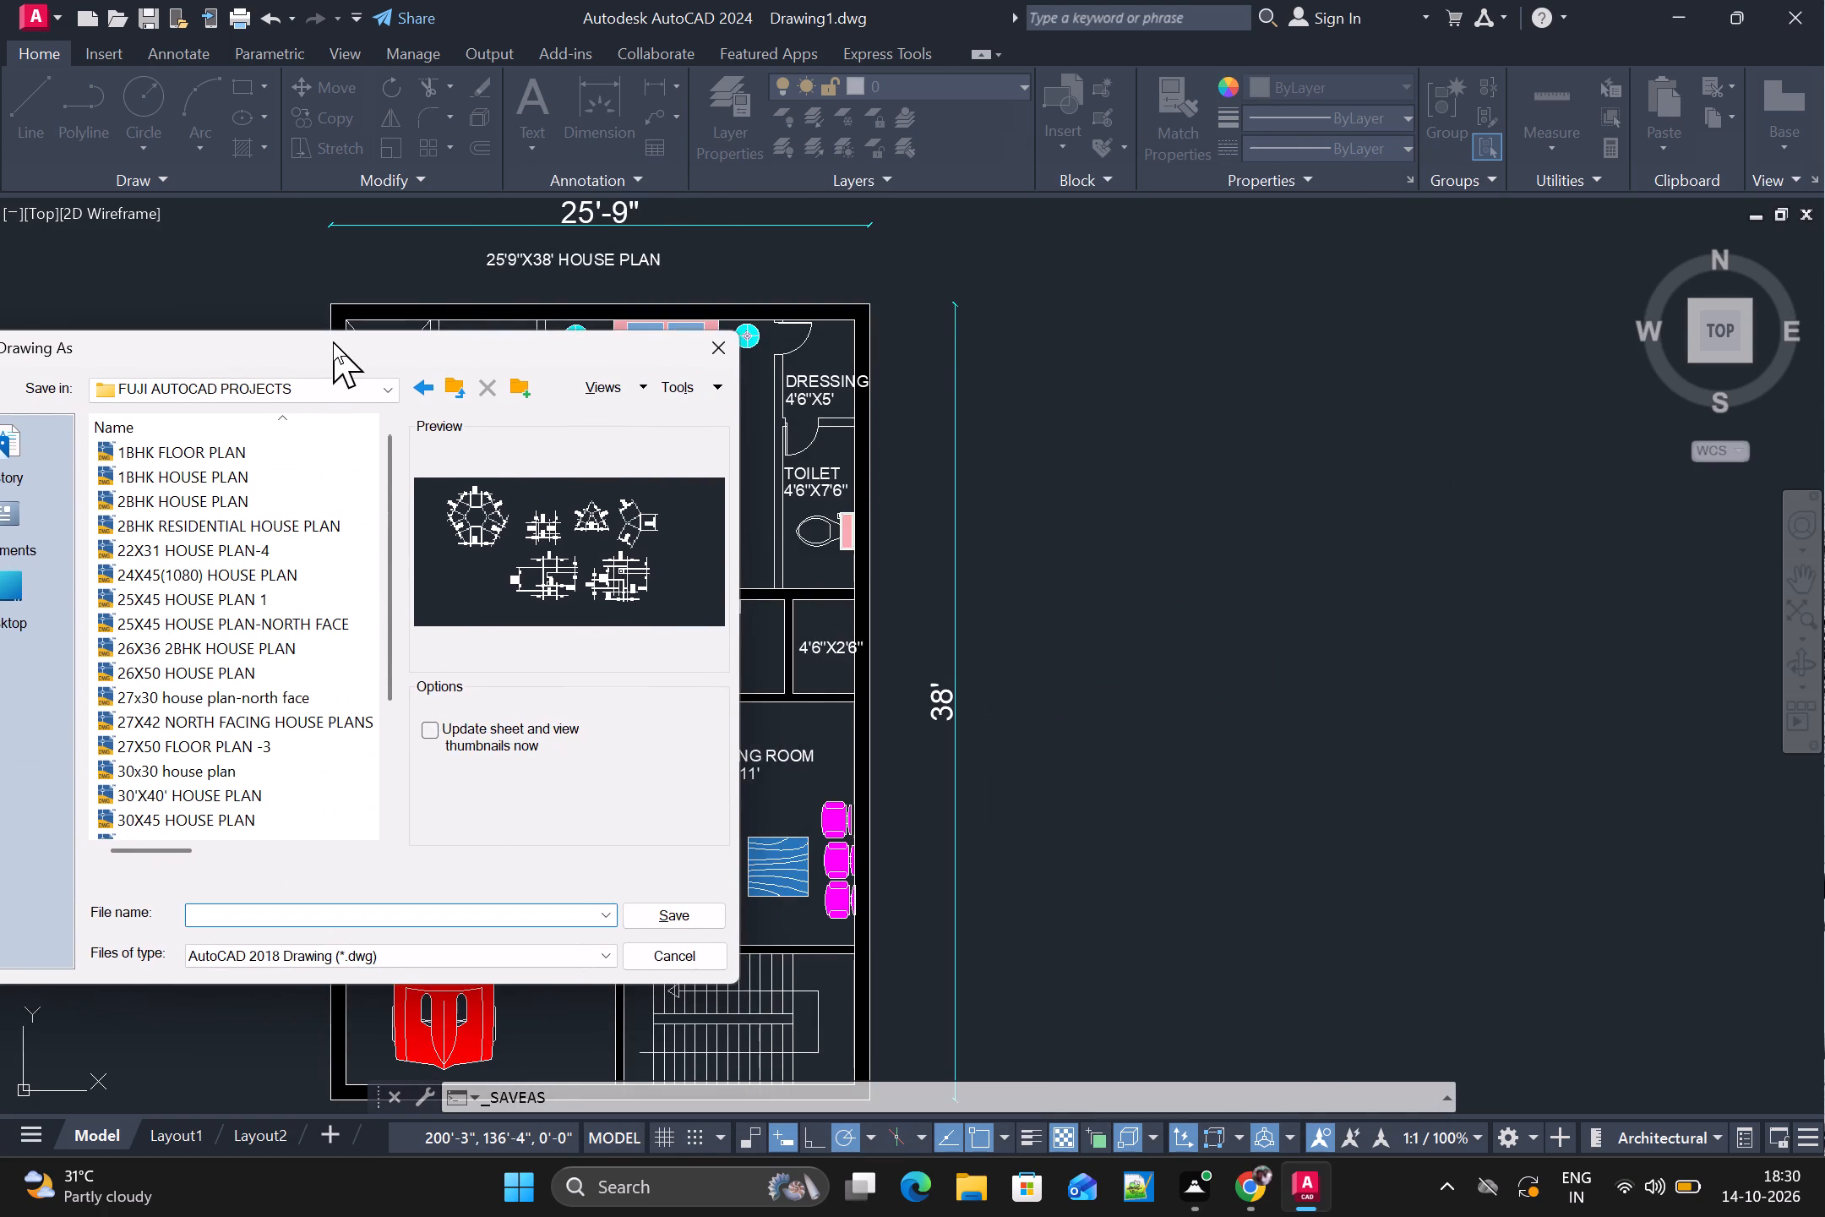
left_click_drag(333, 341, 531, 337)
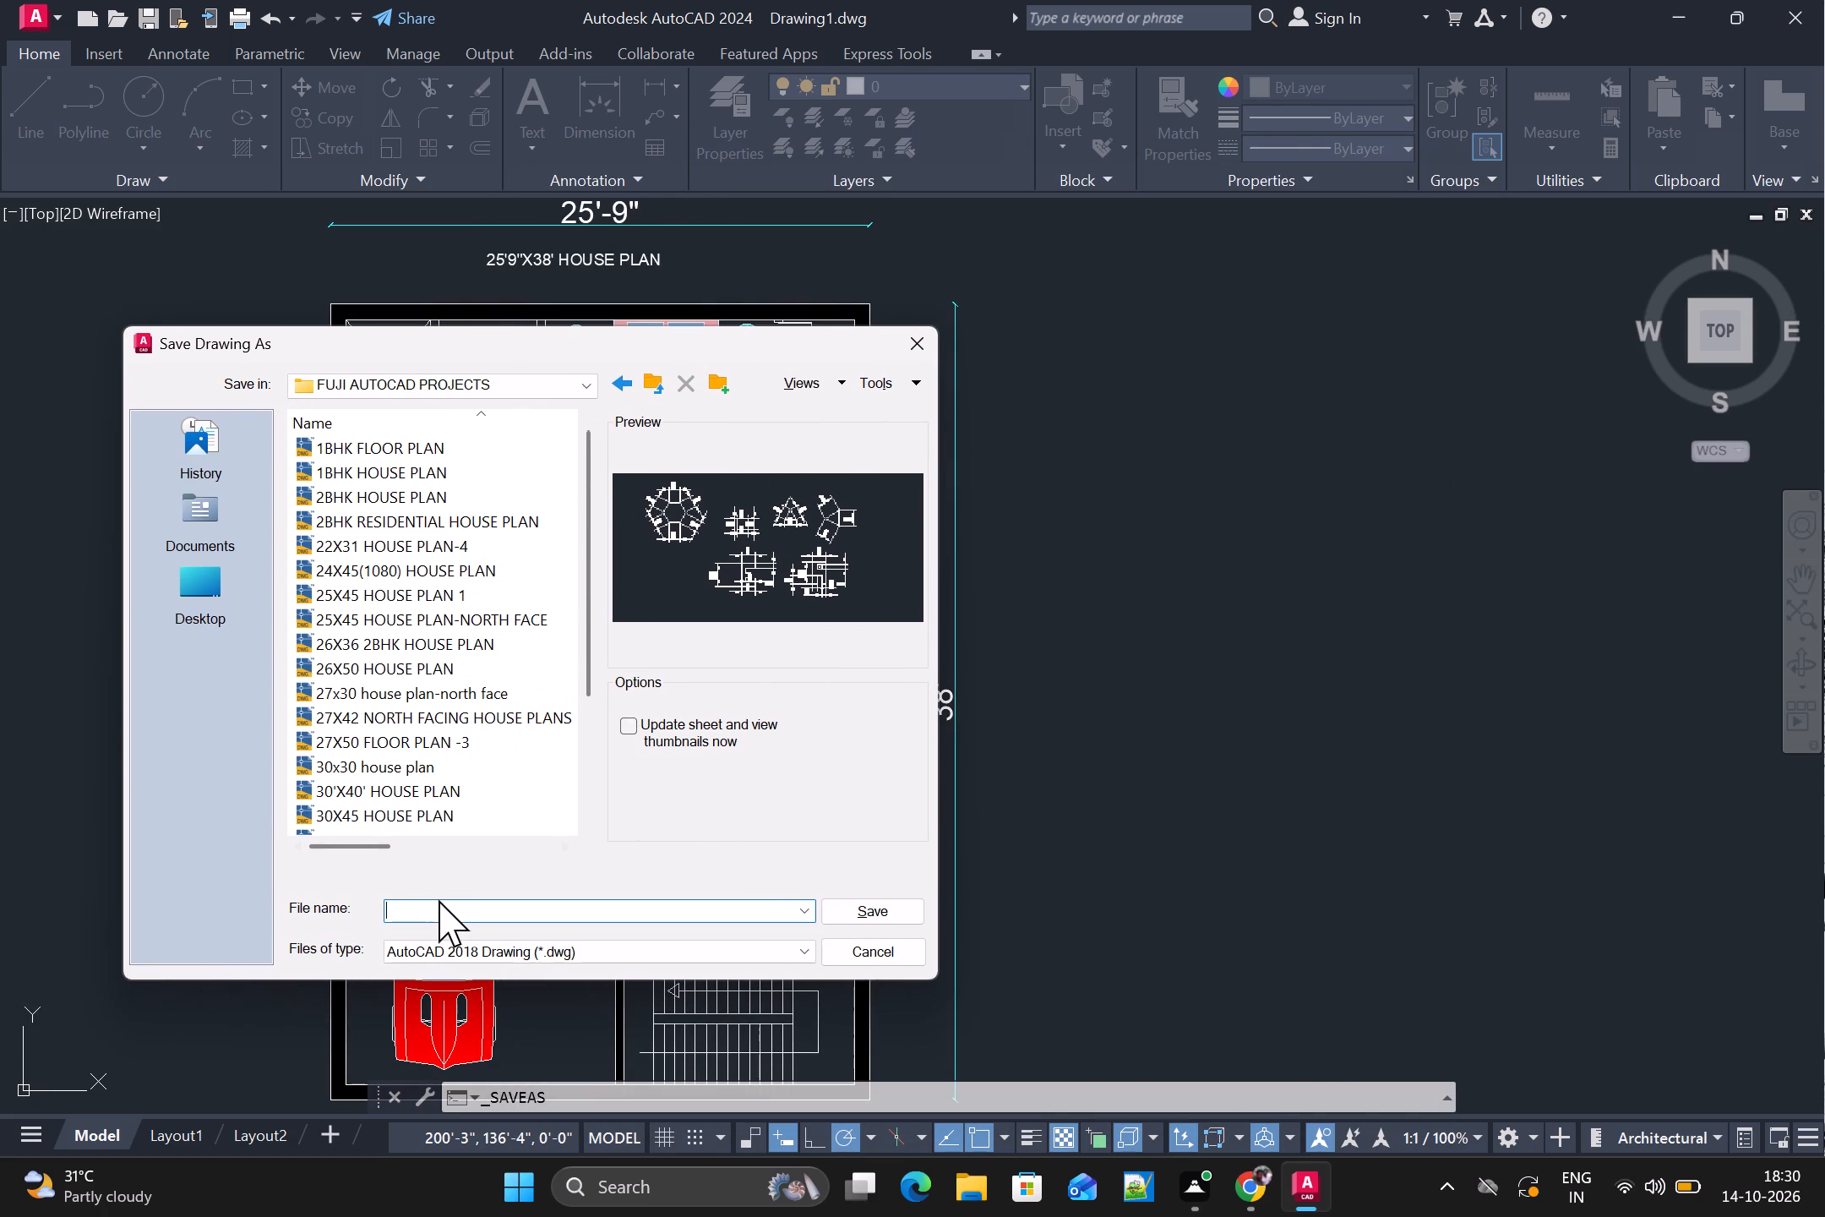
left_click(439, 900)
left_click(439, 912)
type("25")
type("X38")
key("space")
type("HOUSE PLA")
key("n")
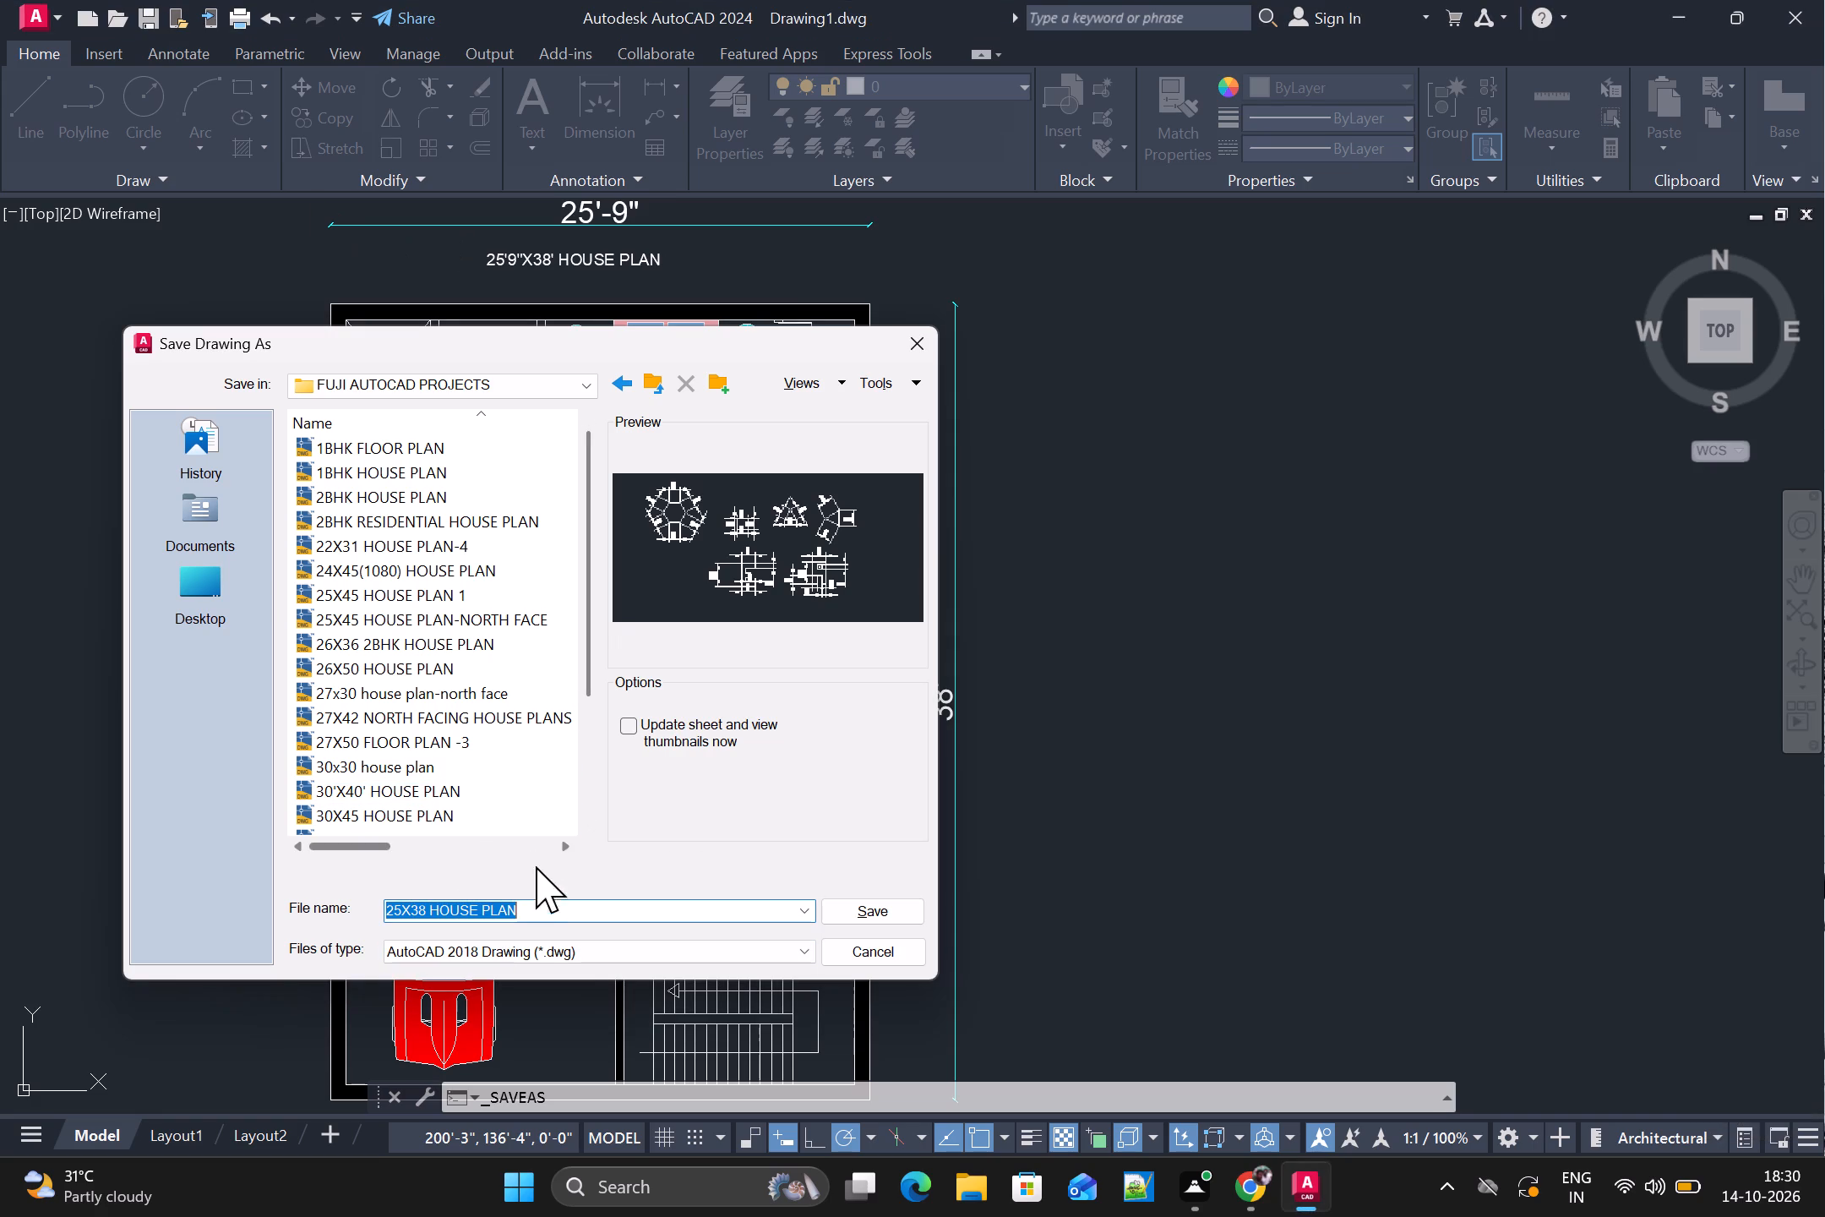
Add -5 to the end of the file name and save the drawing as 25X38 HOUSE PLAN-5.
left_click(683, 906)
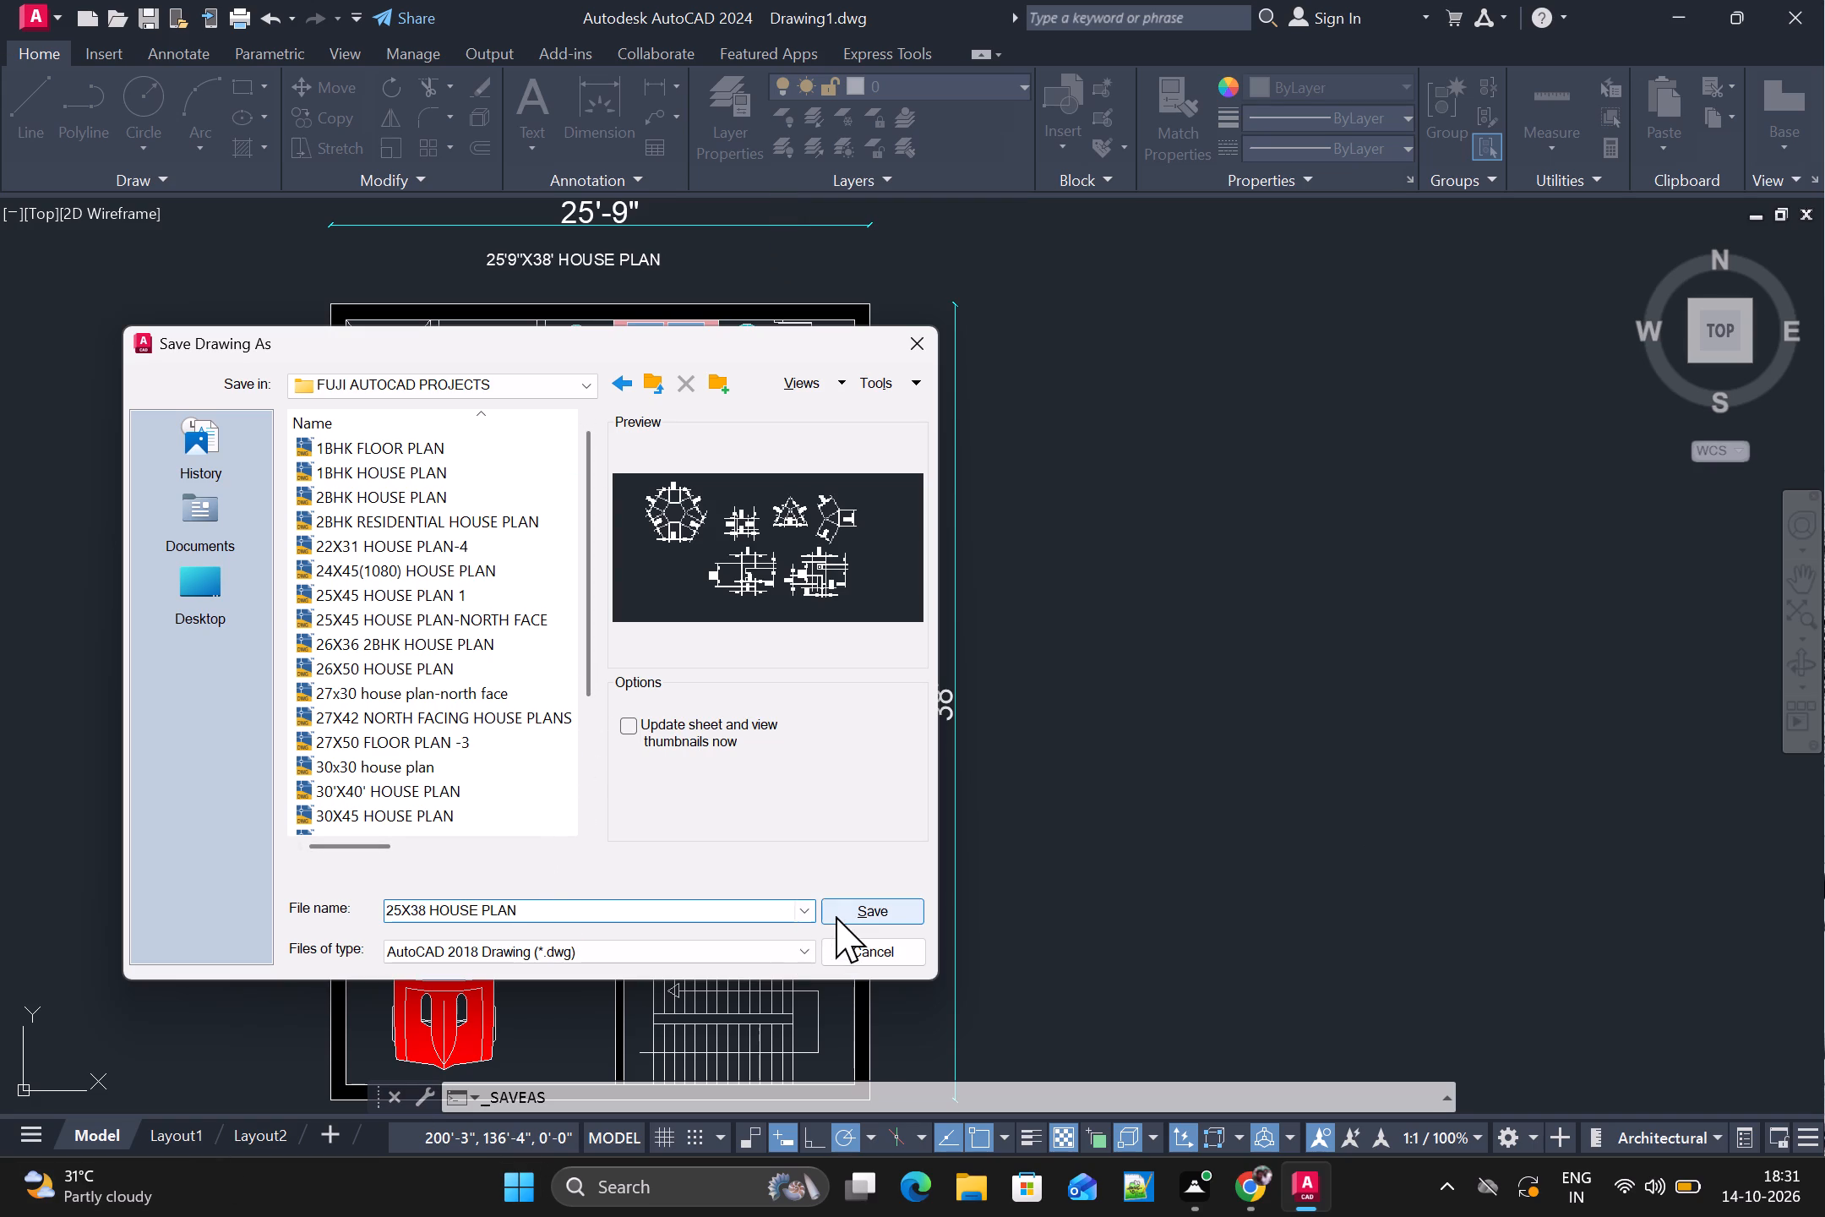
left_click(616, 914)
left_click(614, 905)
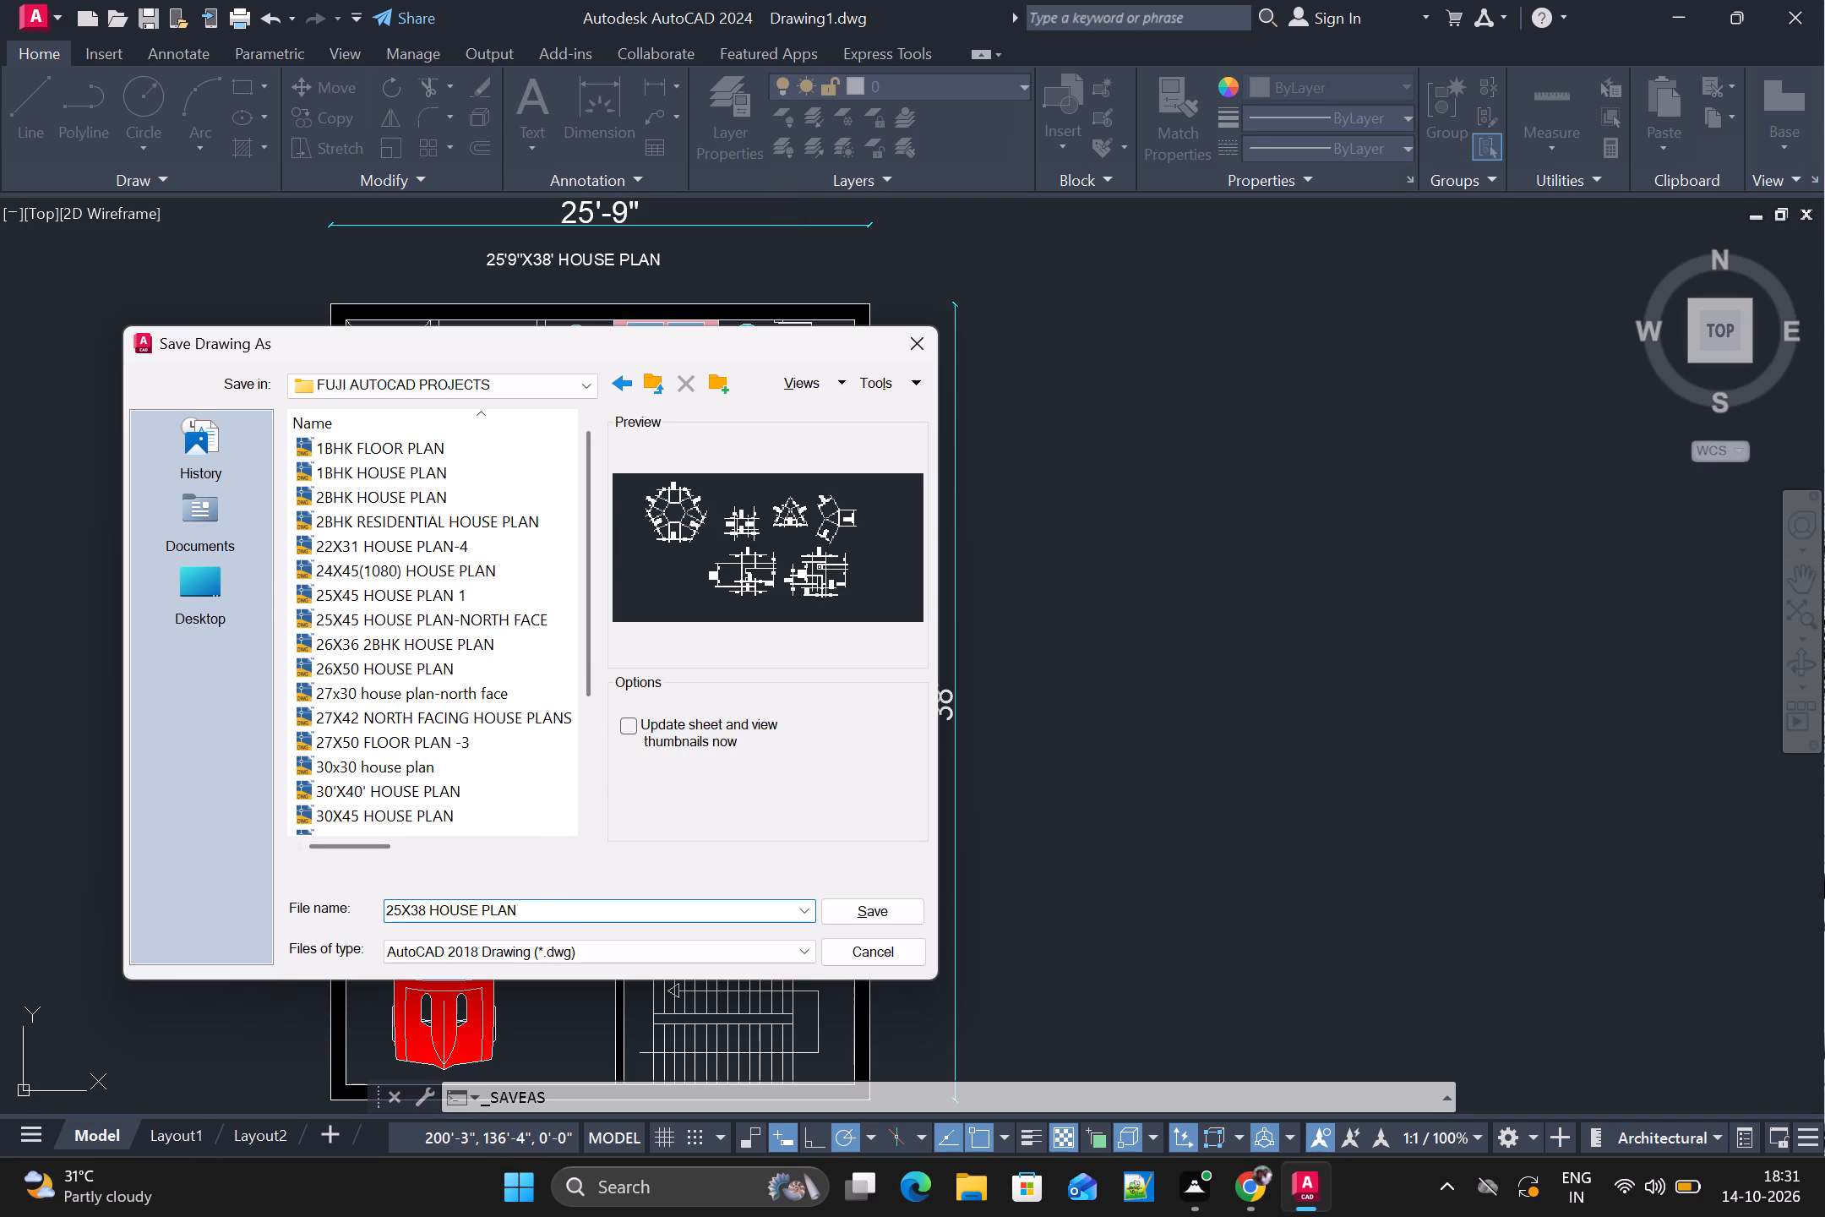
type("-5")
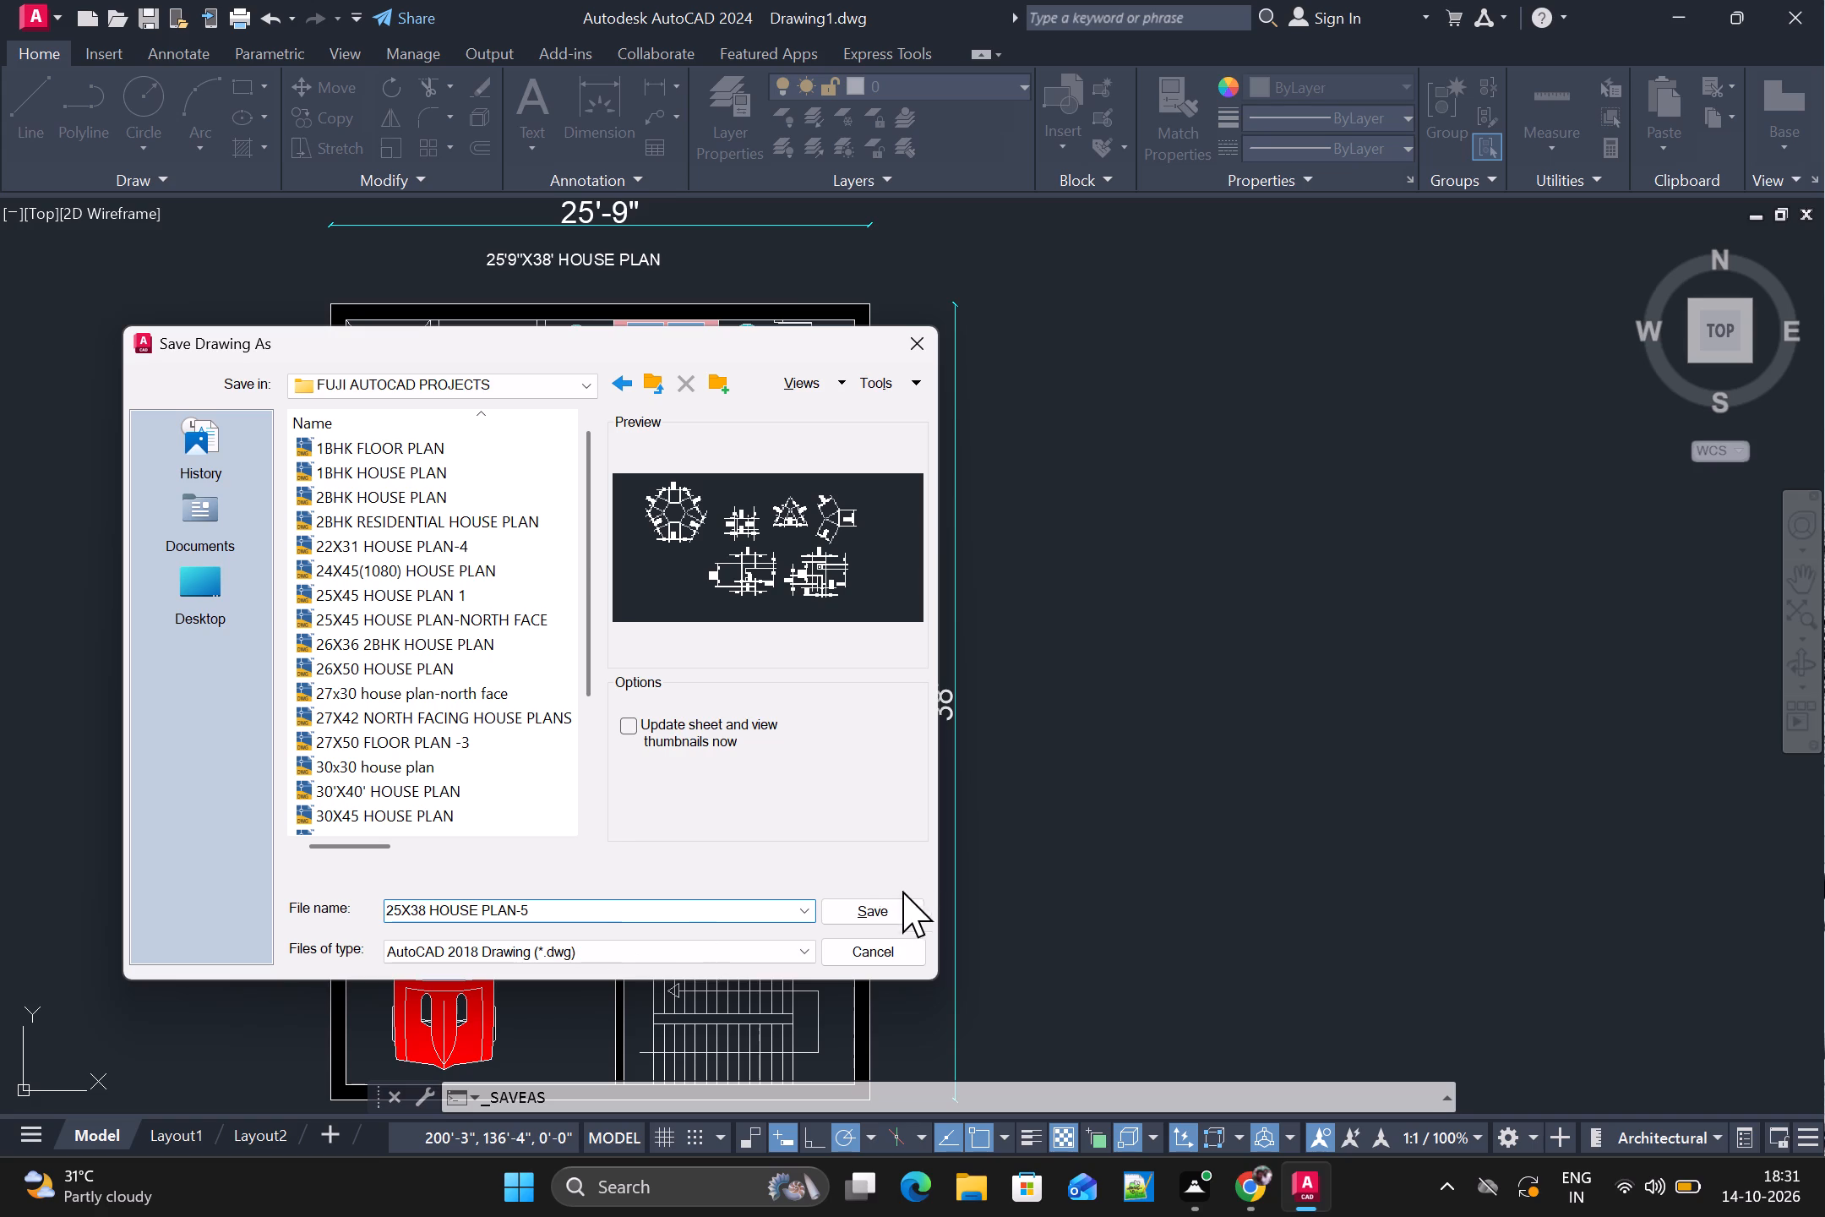
left_click(890, 898)
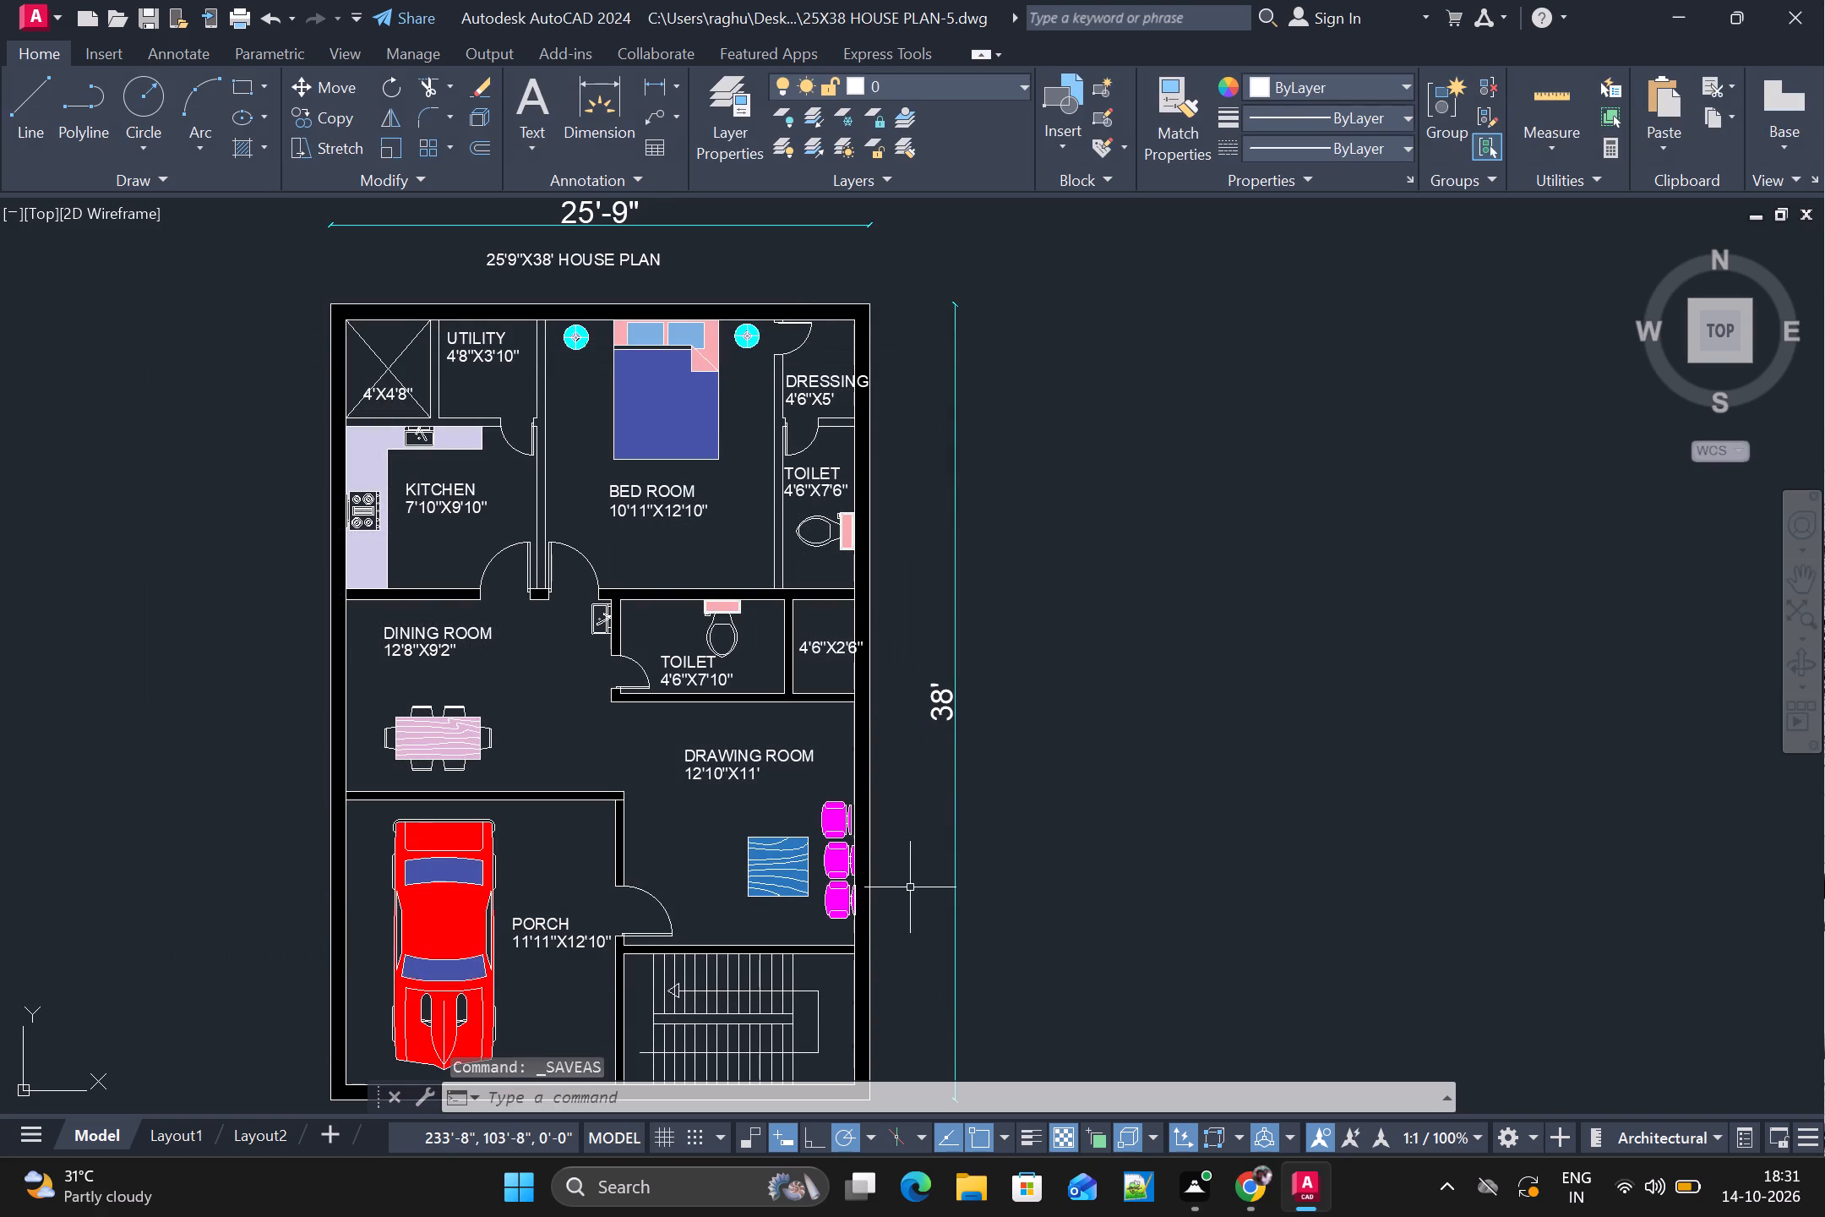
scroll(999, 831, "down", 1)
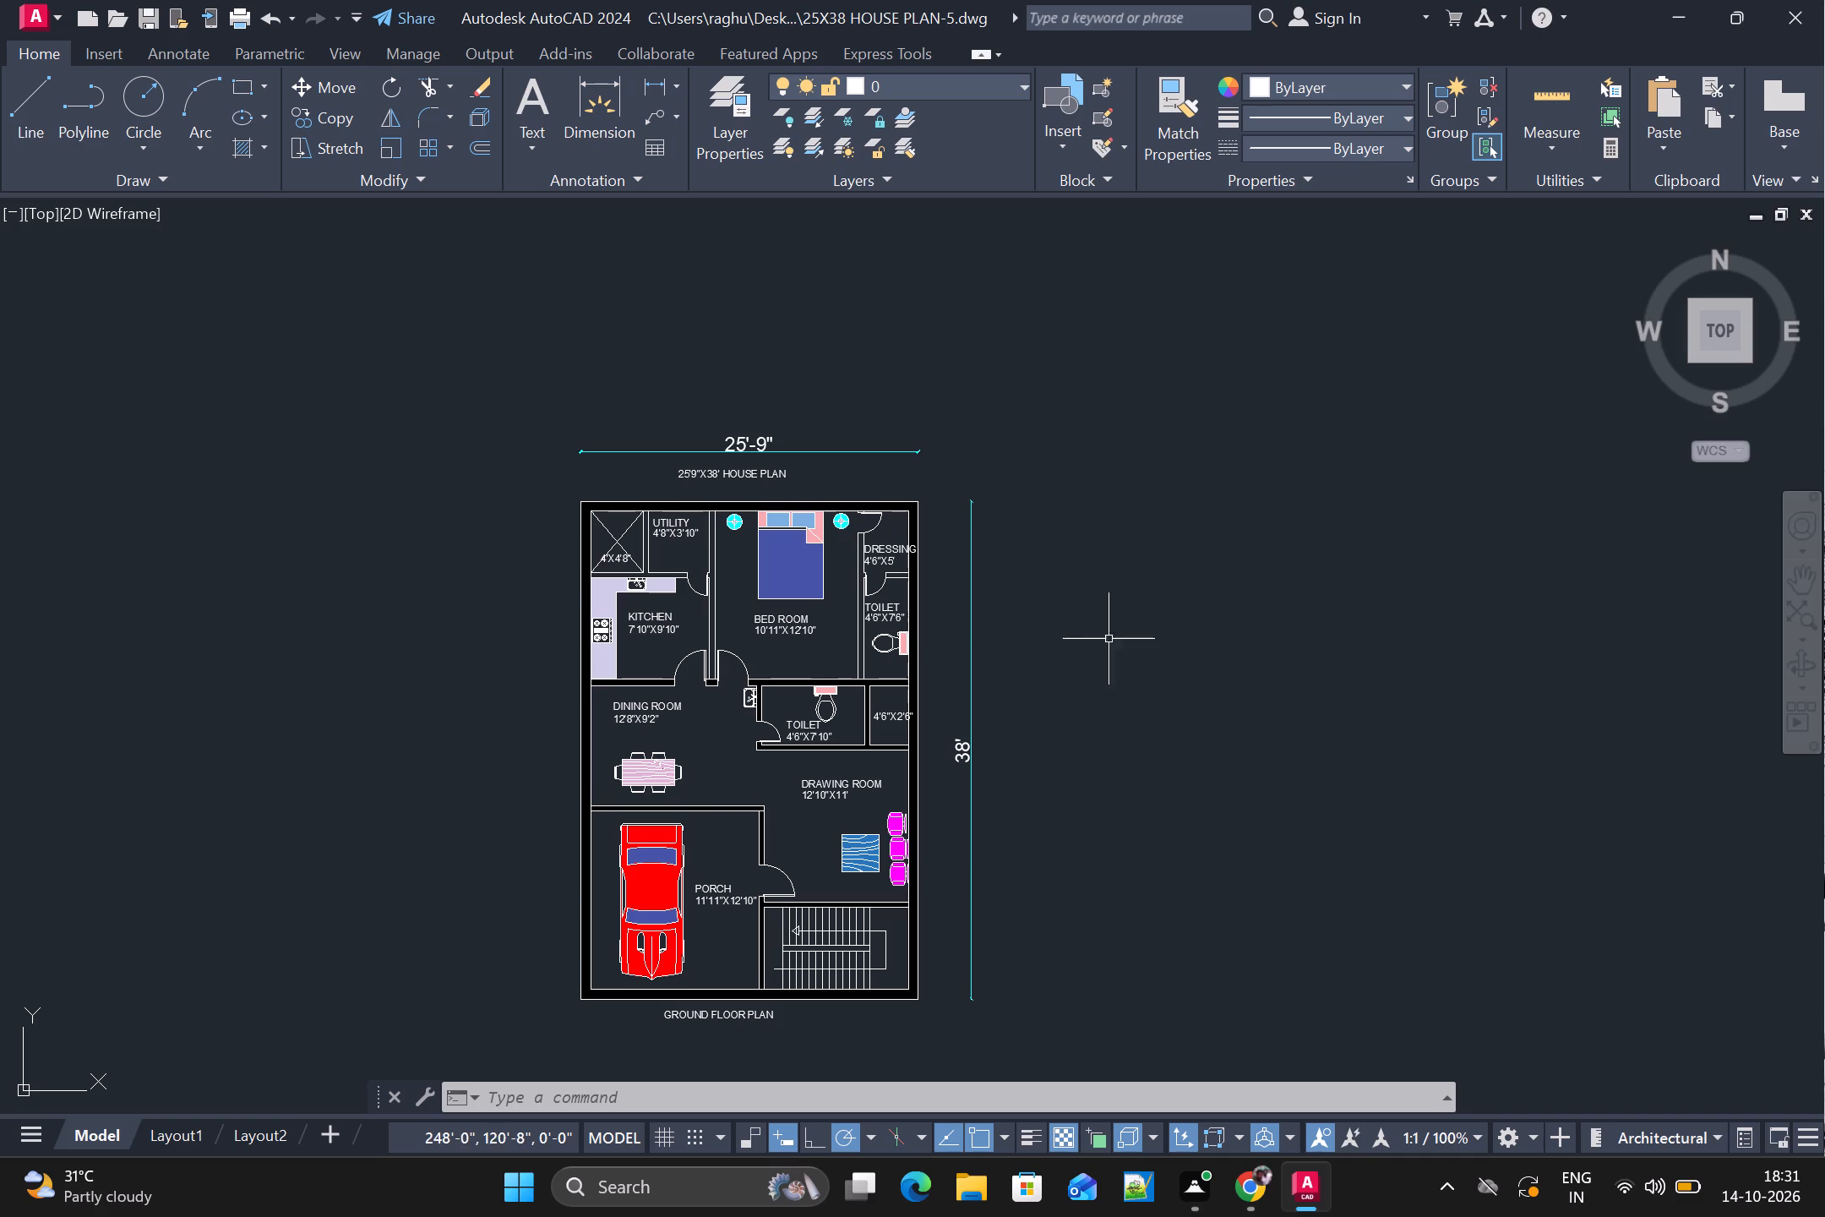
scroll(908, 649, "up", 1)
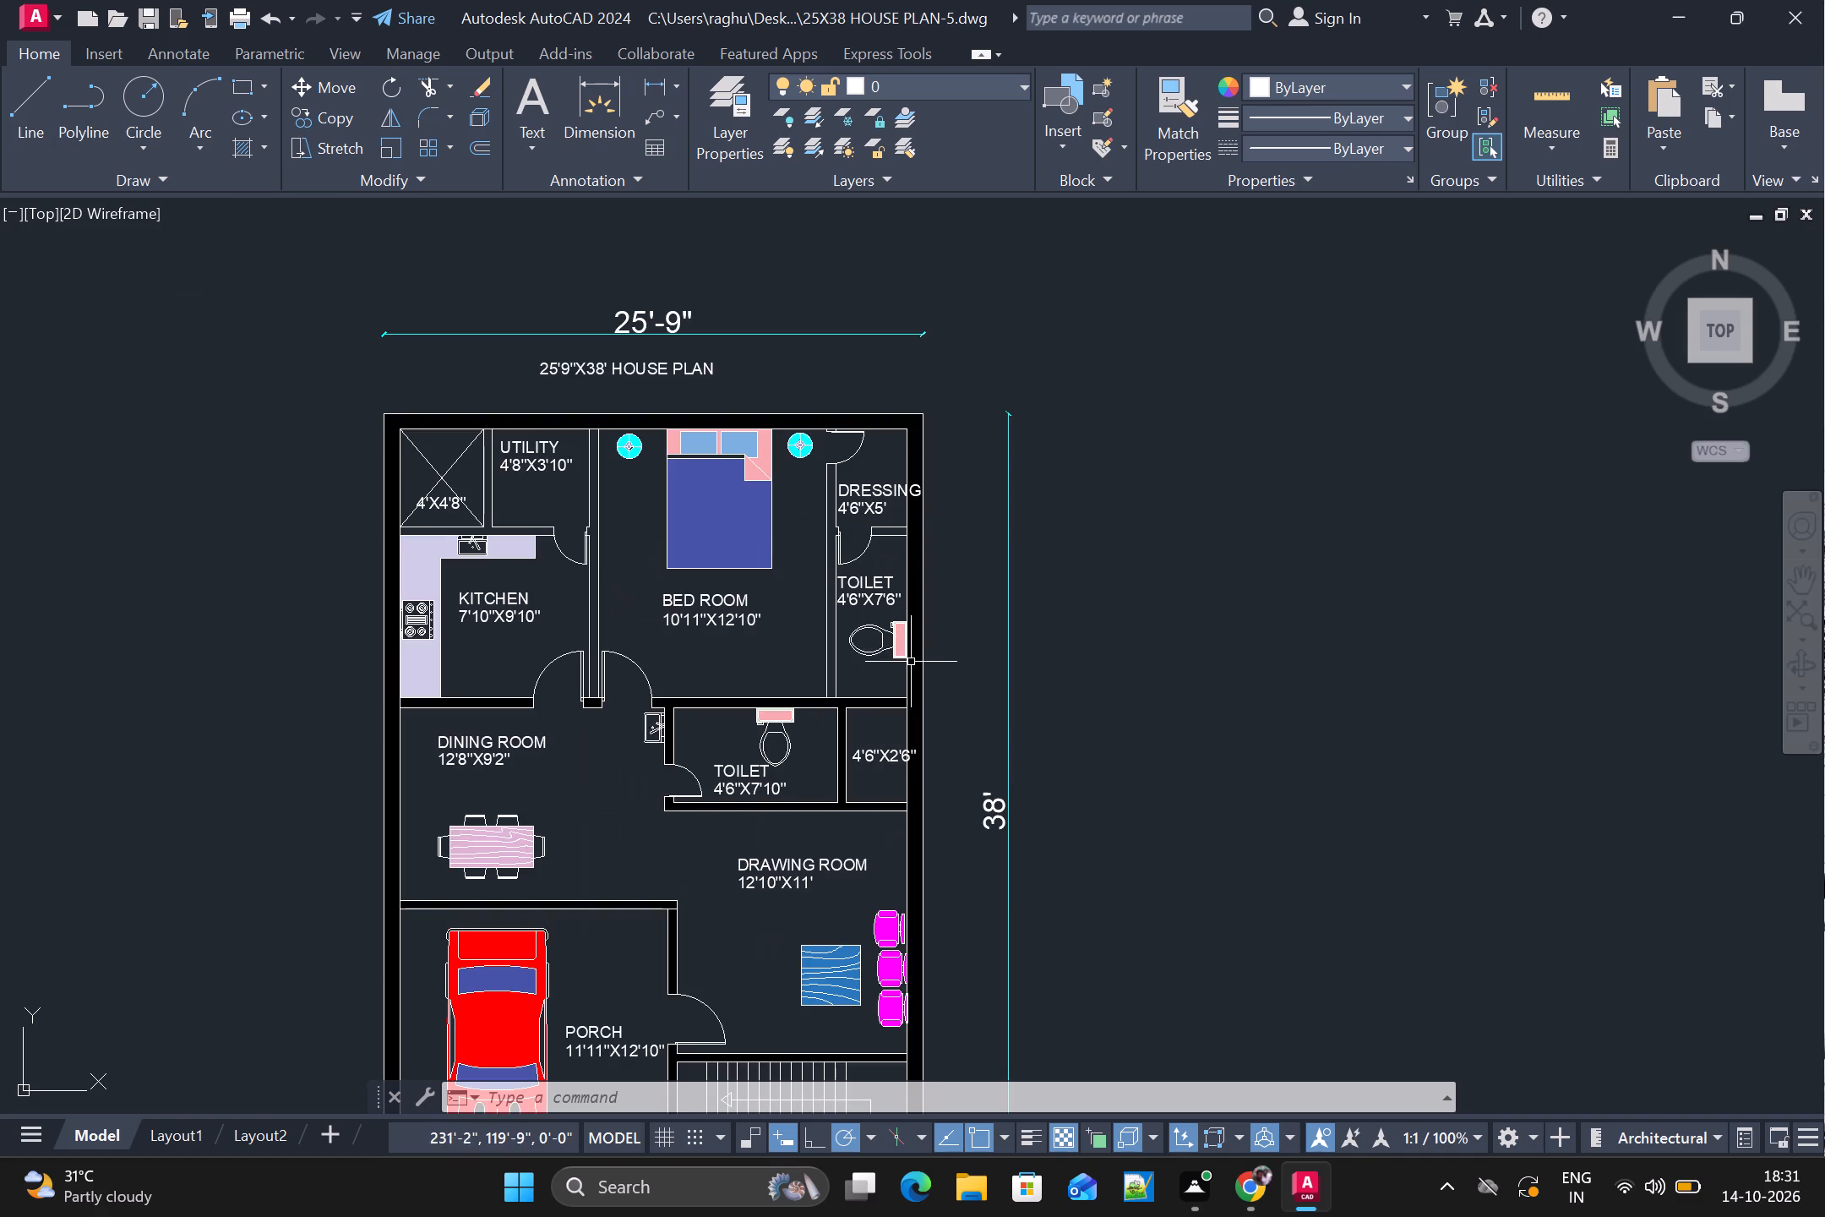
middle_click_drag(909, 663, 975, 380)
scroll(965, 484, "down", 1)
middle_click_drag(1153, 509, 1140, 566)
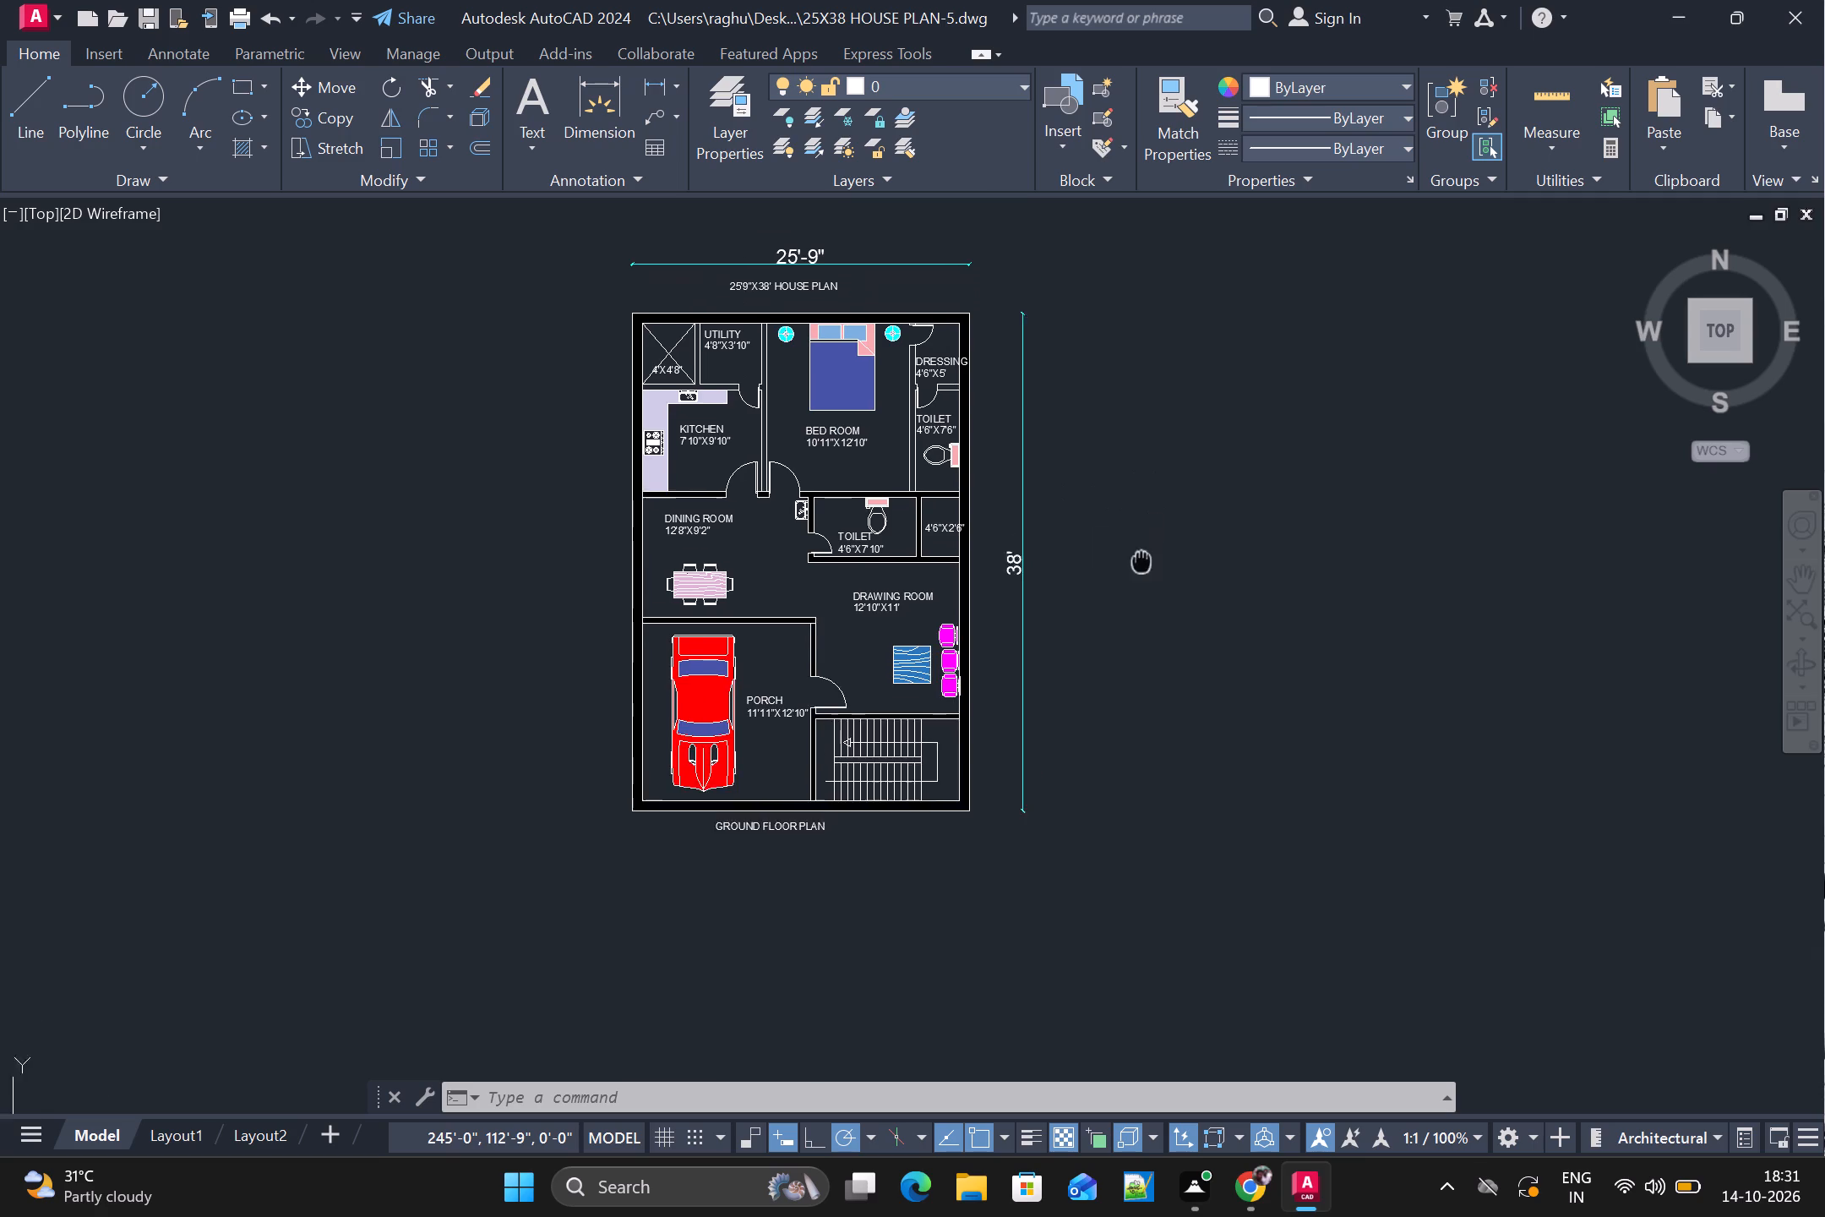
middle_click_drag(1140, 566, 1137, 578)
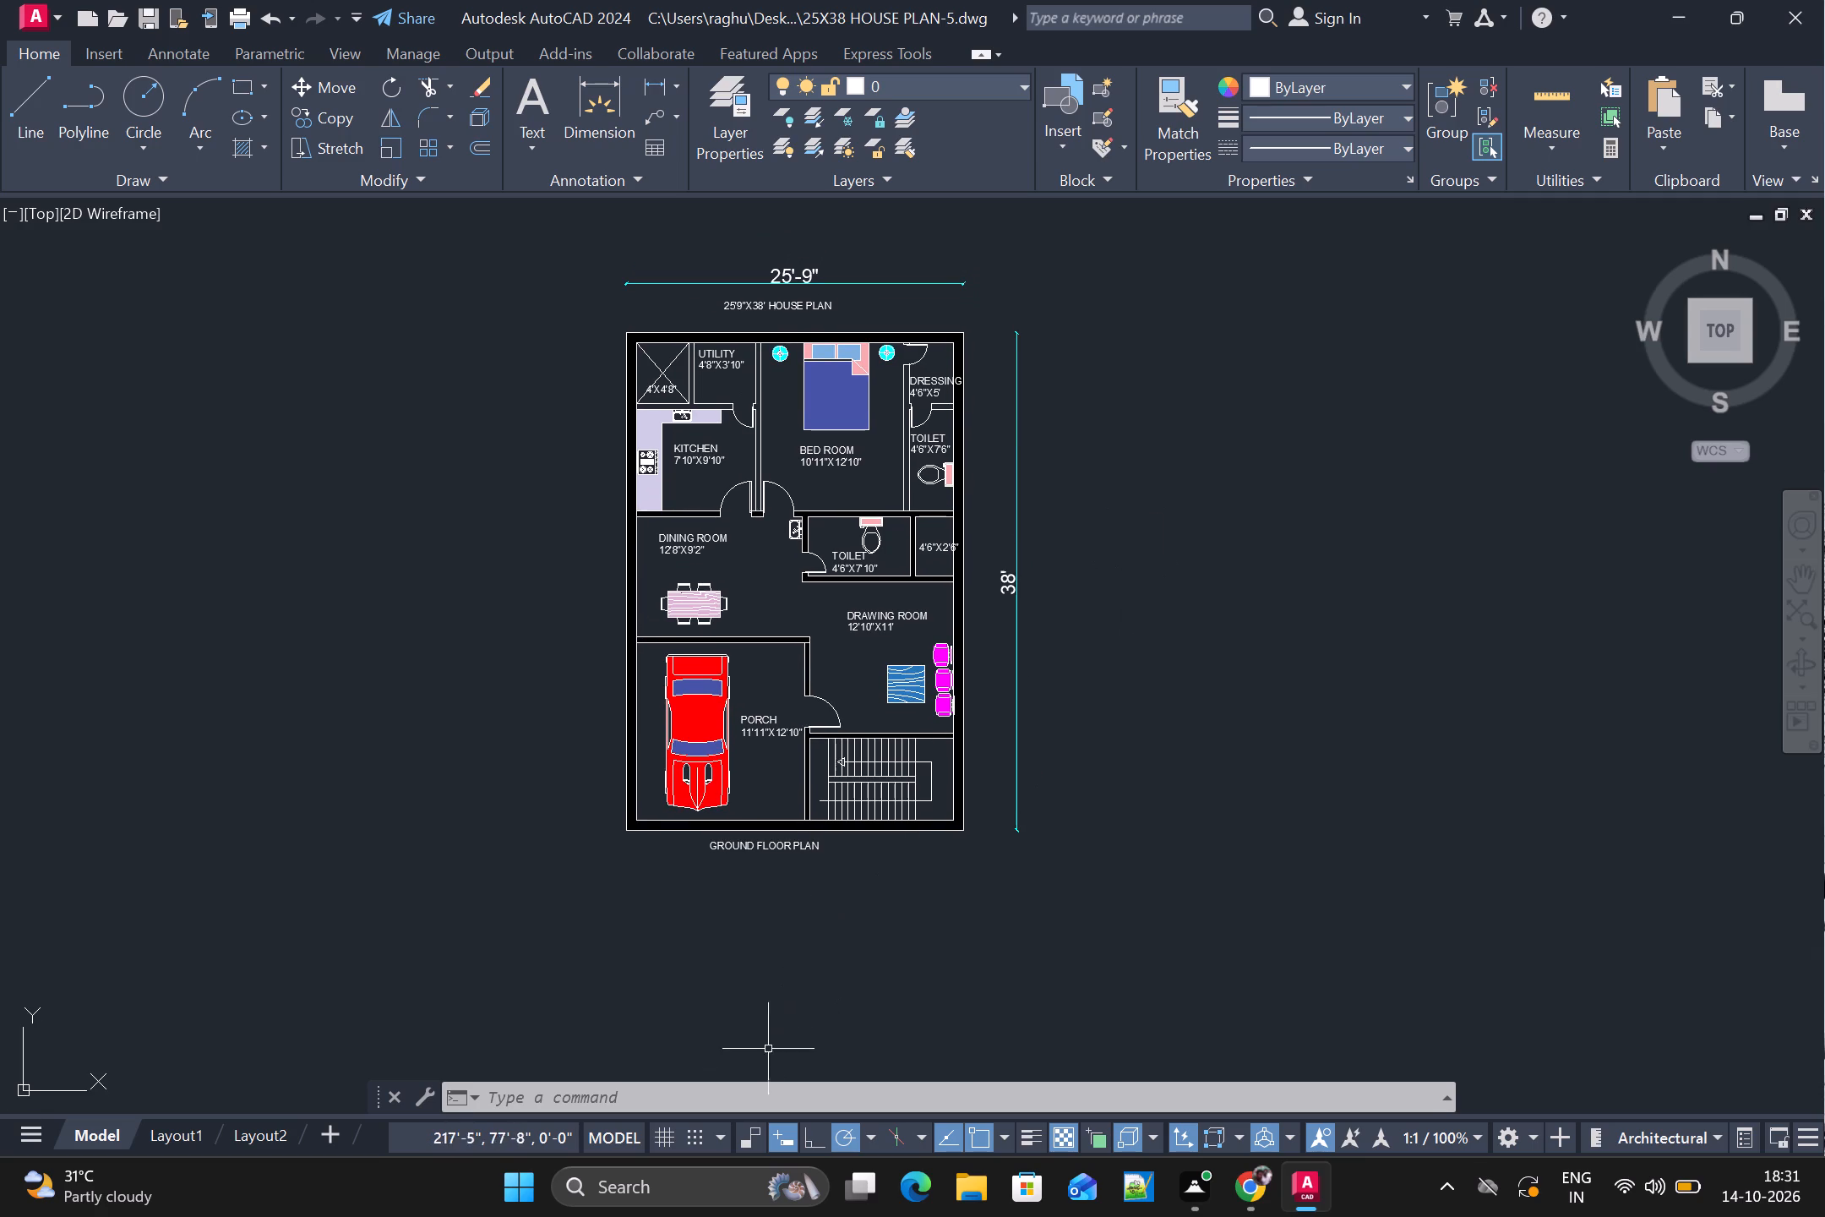
Check the log file setting in the Open and Save options.
left_click(728, 1105)
type("OPTIONS")
key("Return")
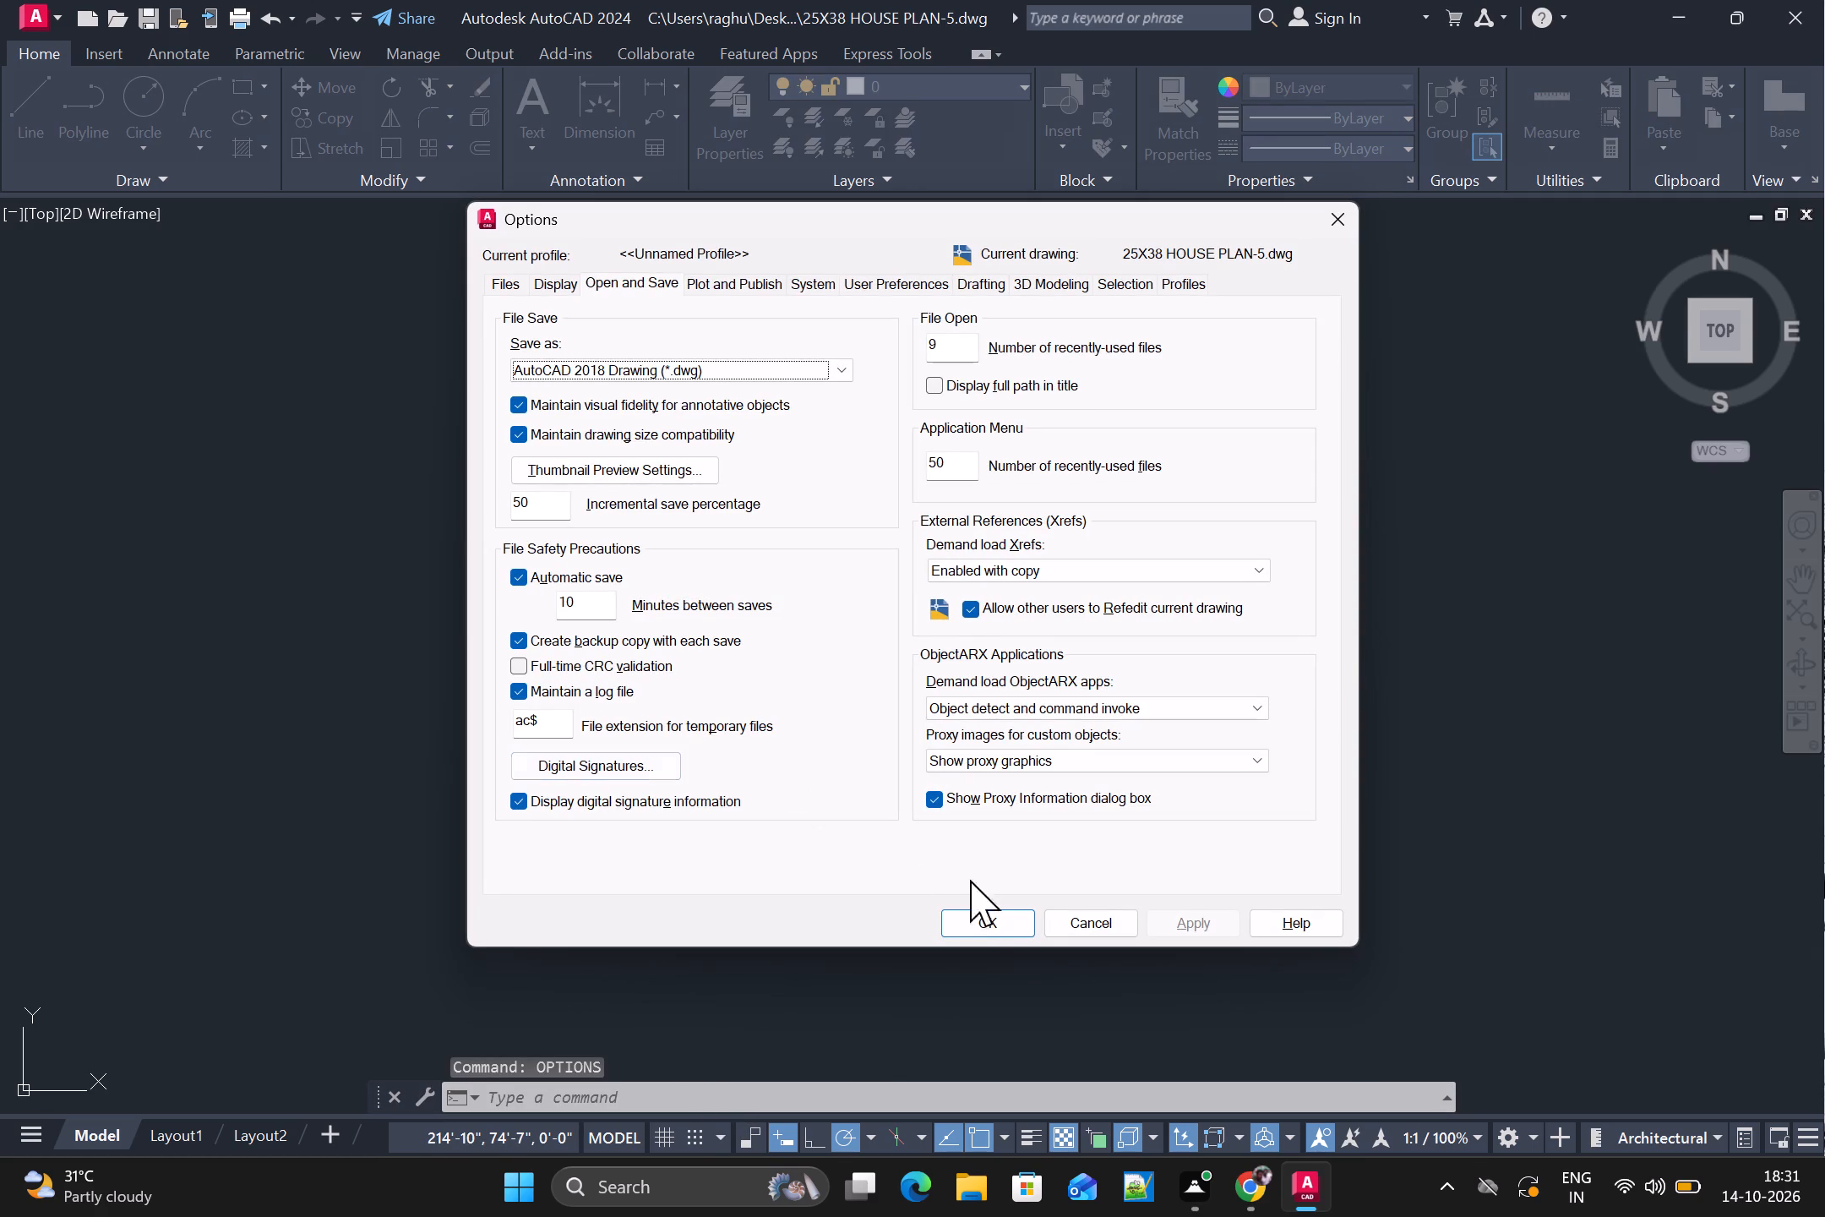
left_click(983, 914)
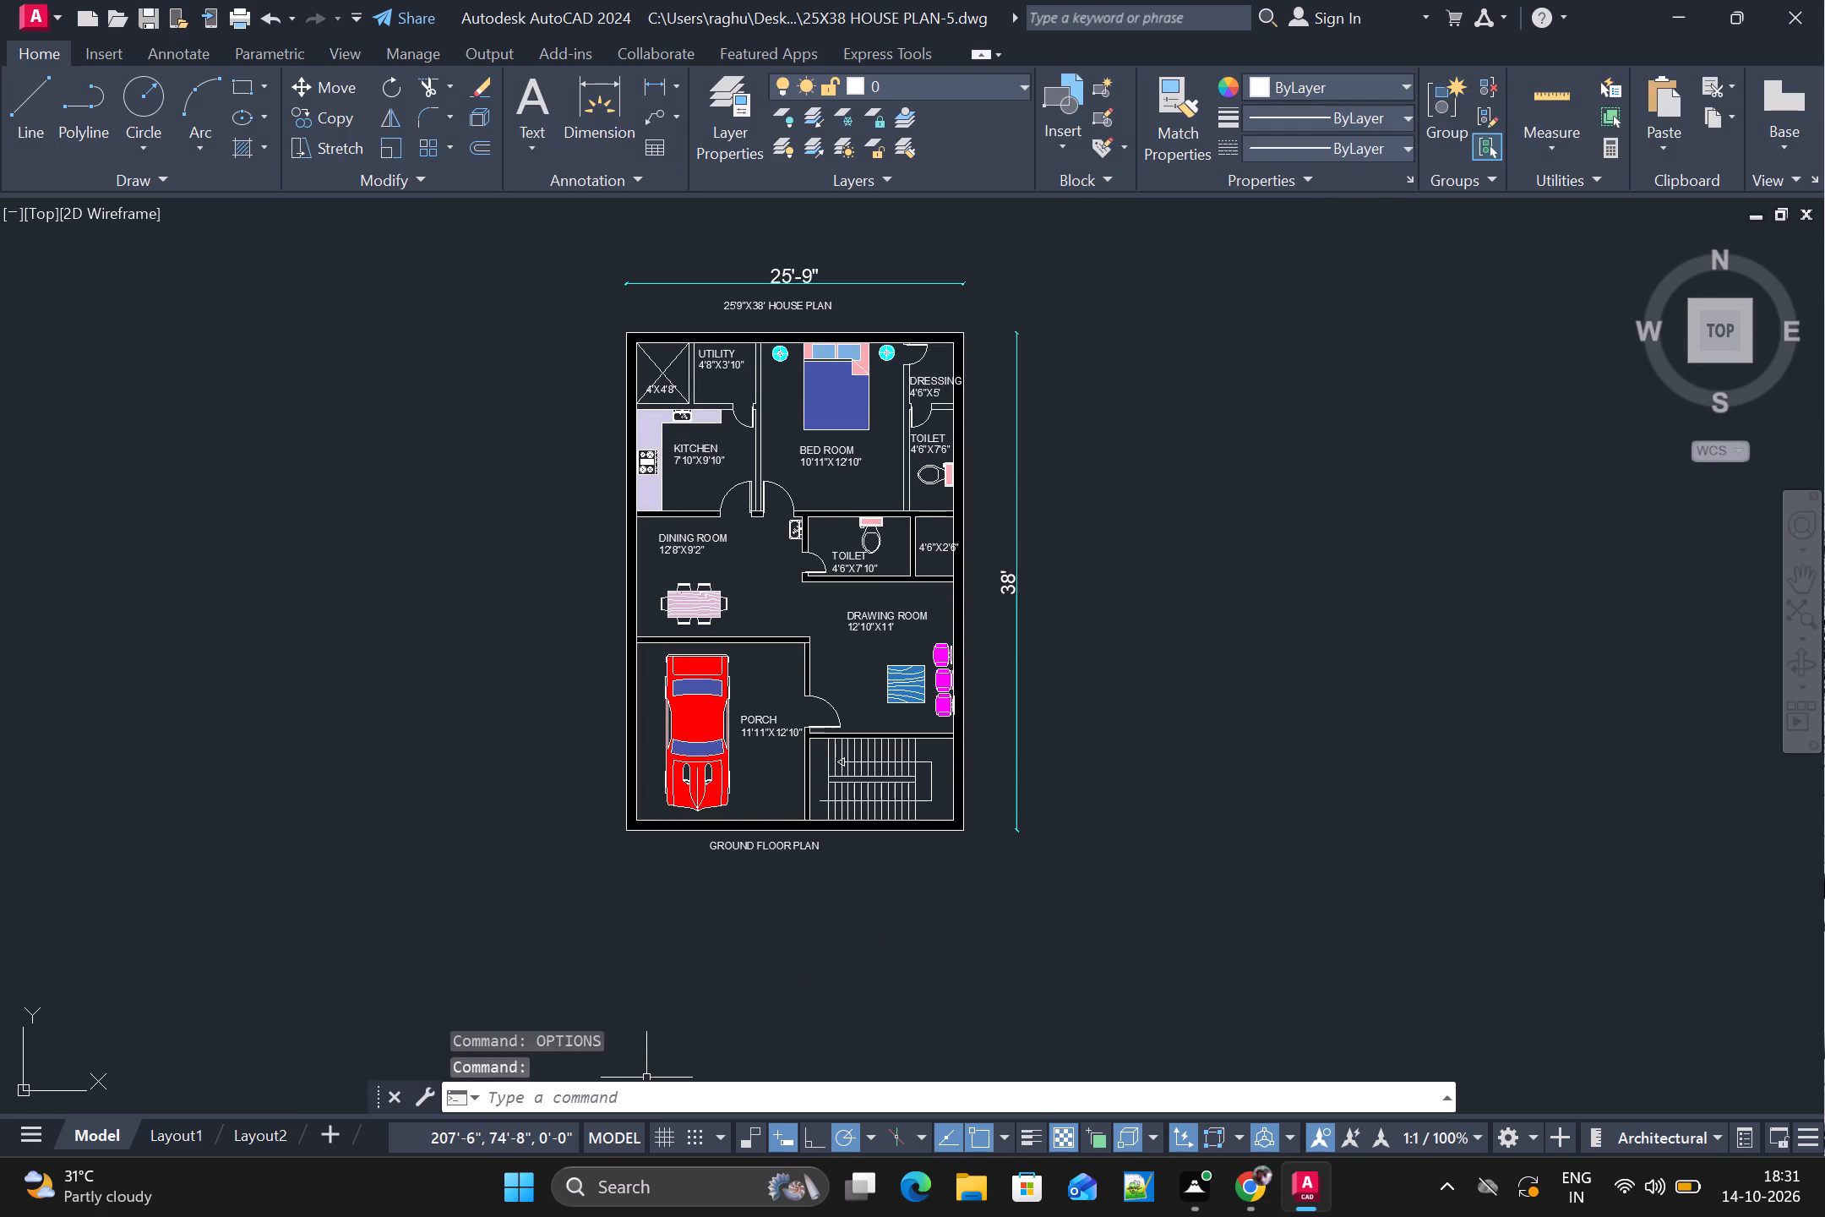
Query the LOGFILENAME system variable for the drawing's log file path.
left_click(636, 1100)
type("LOGFILE")
type("NAME")
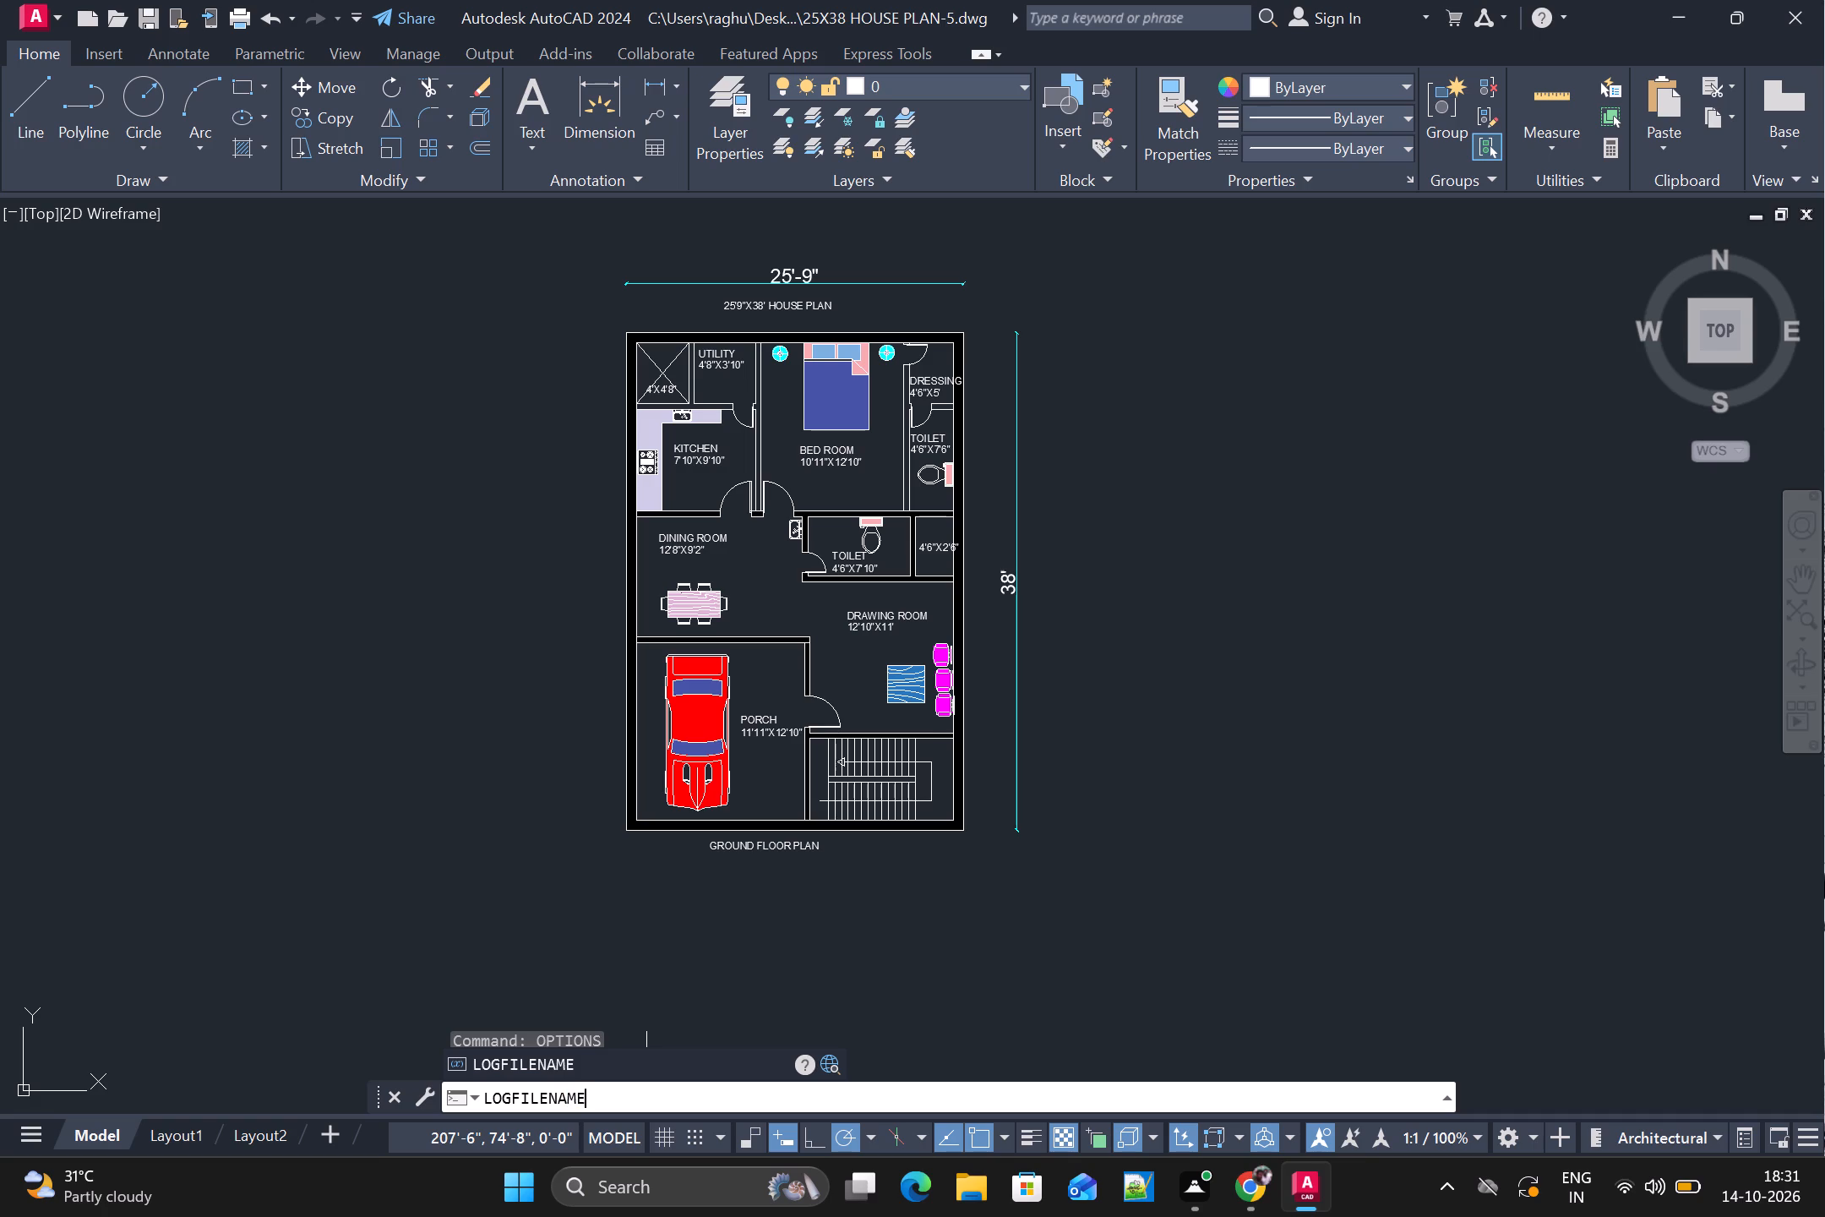
key("Return")
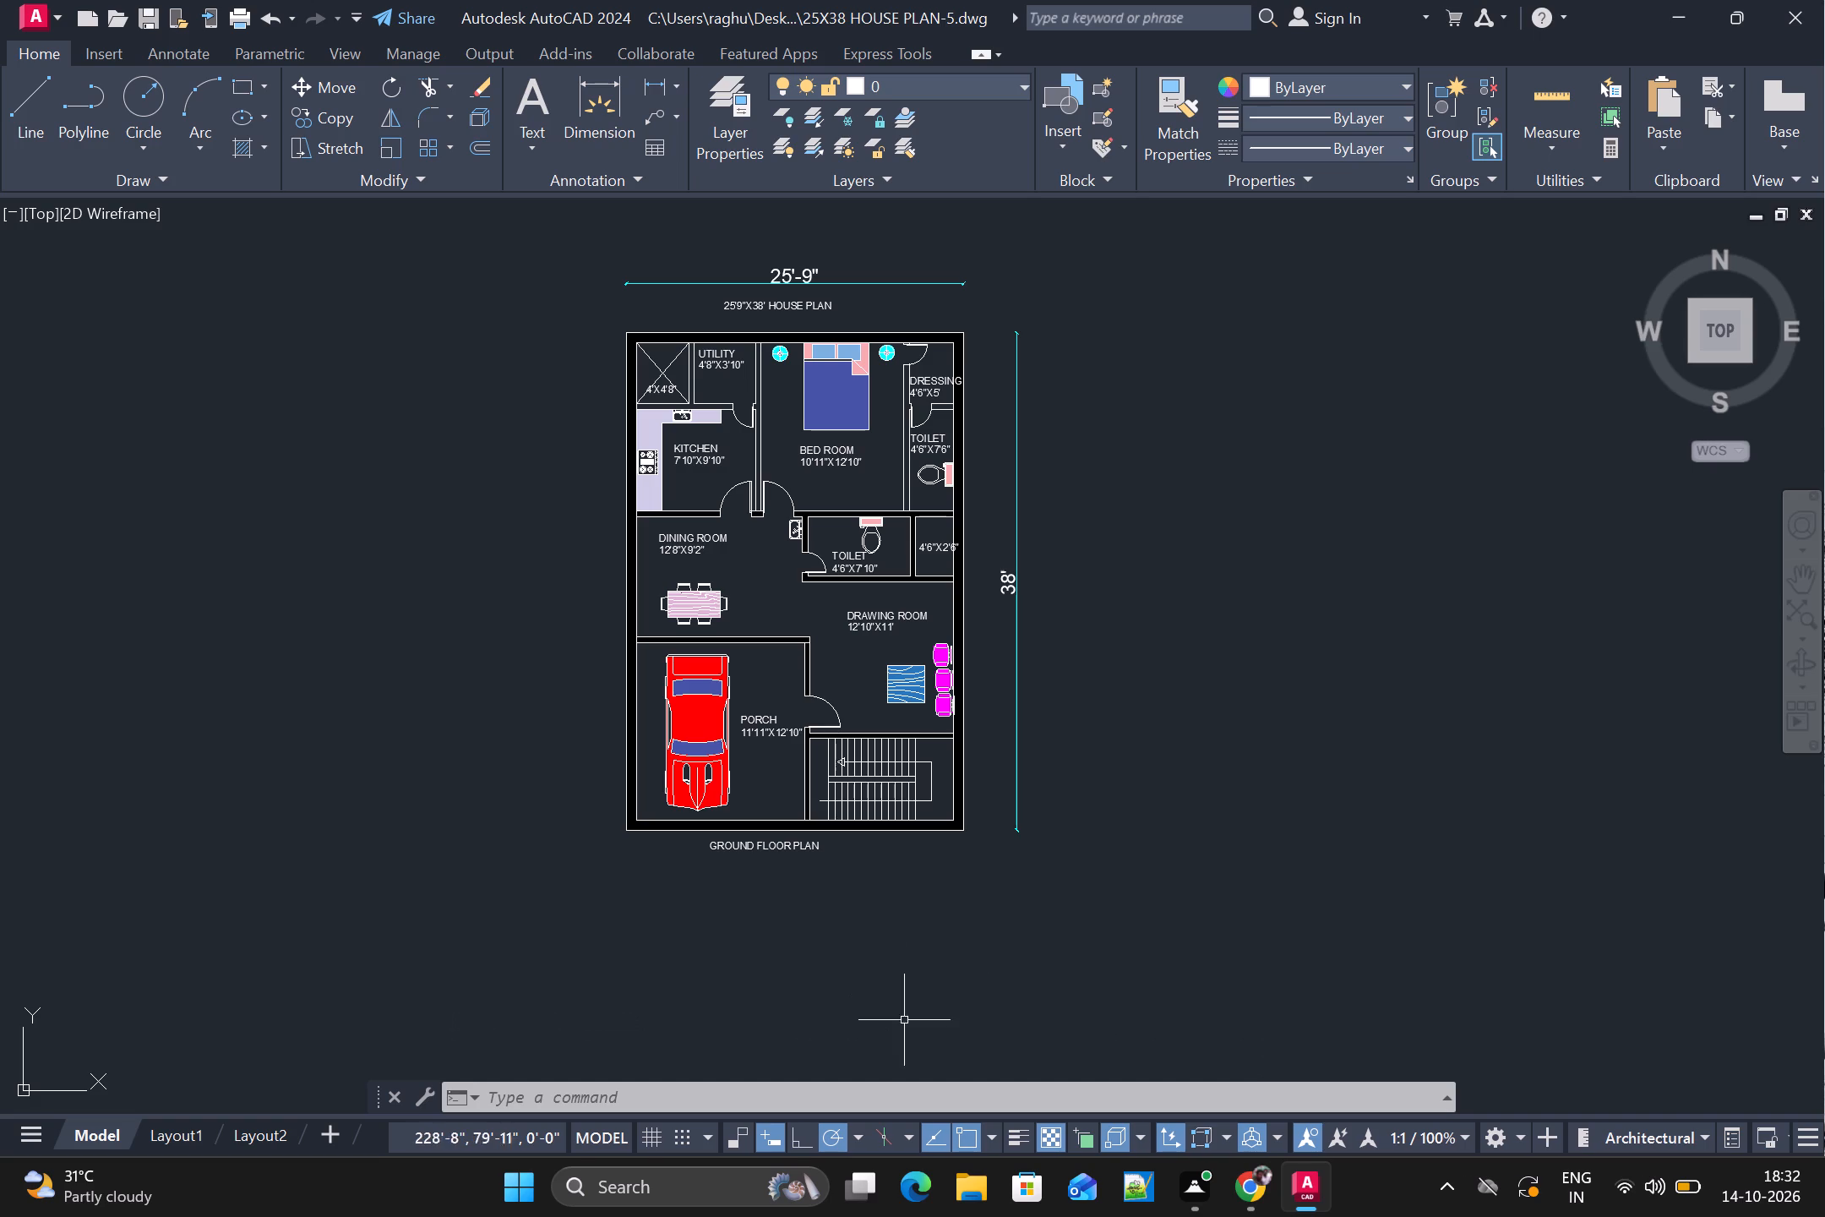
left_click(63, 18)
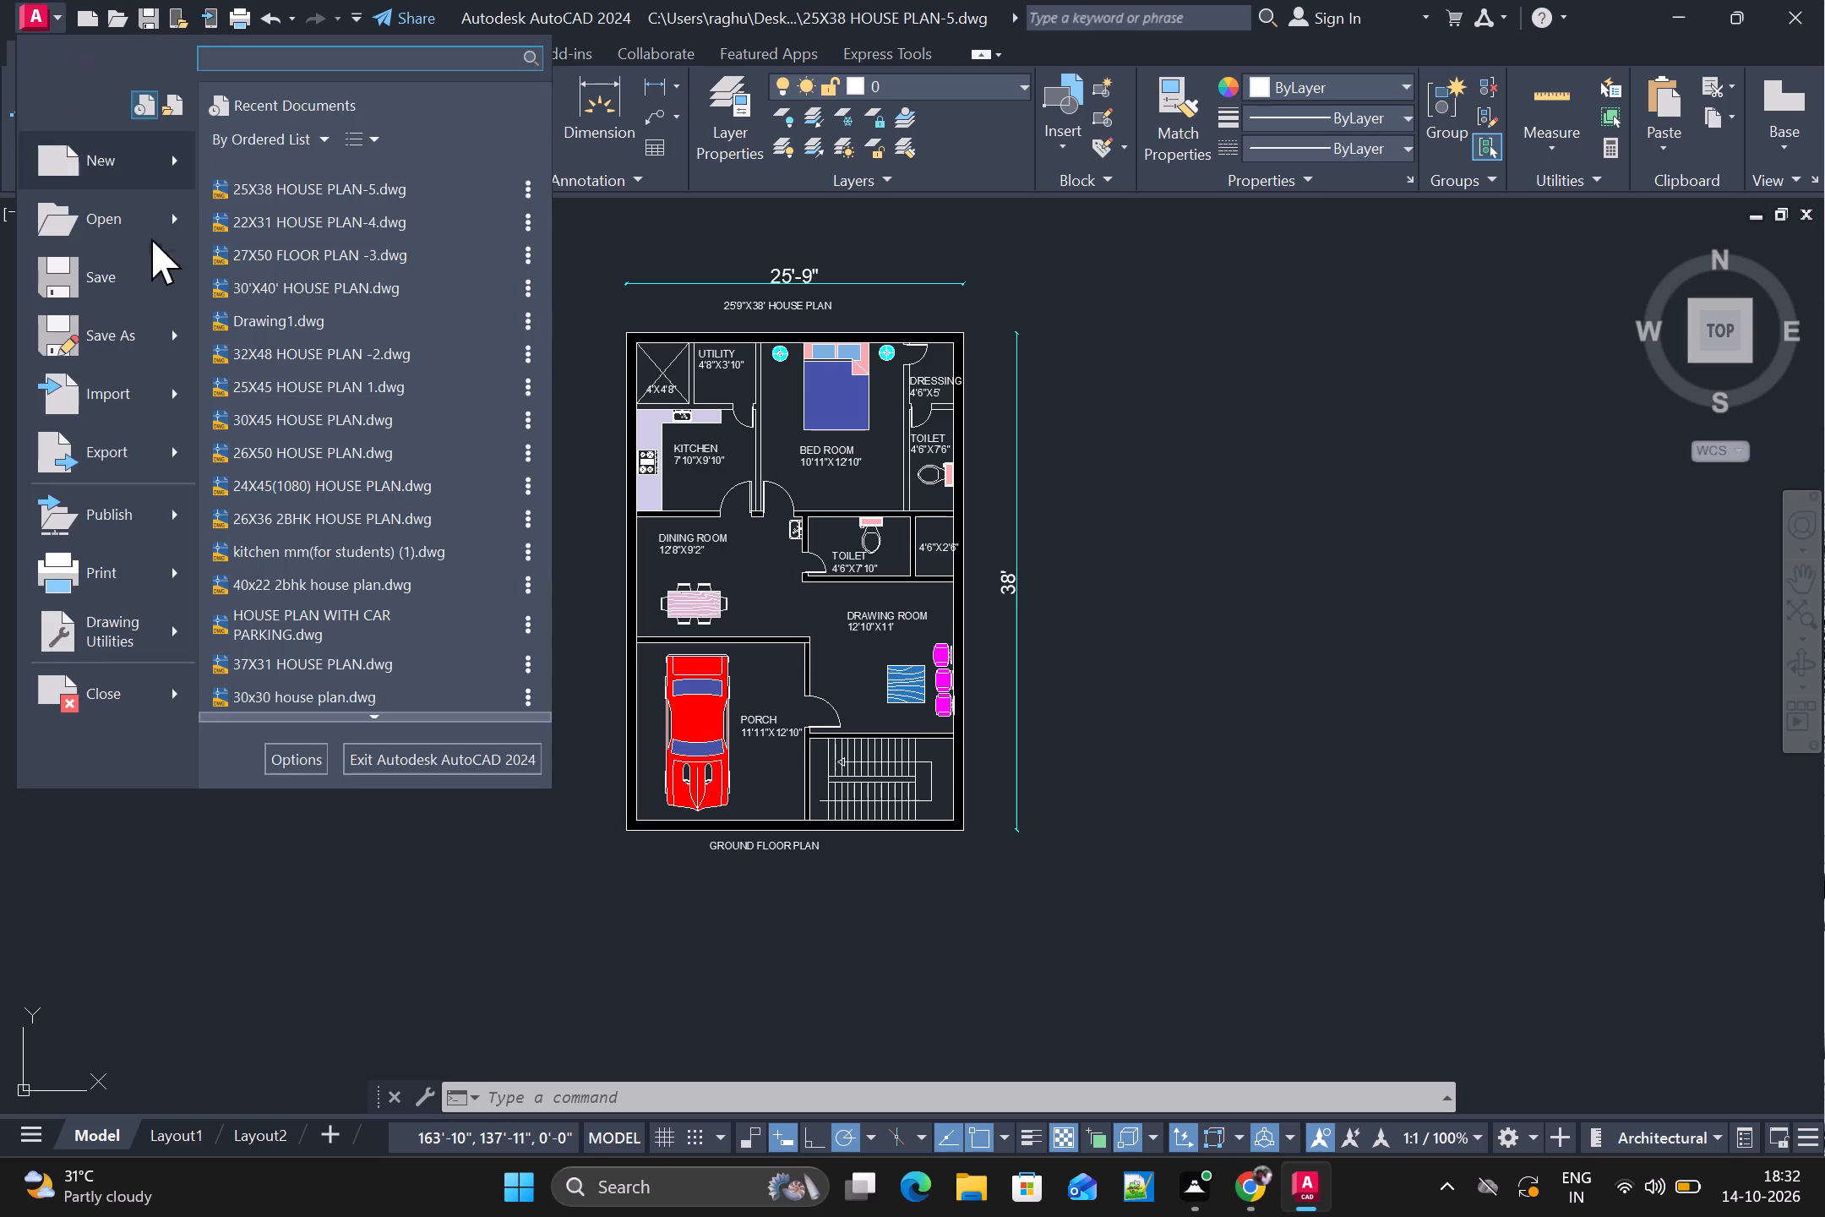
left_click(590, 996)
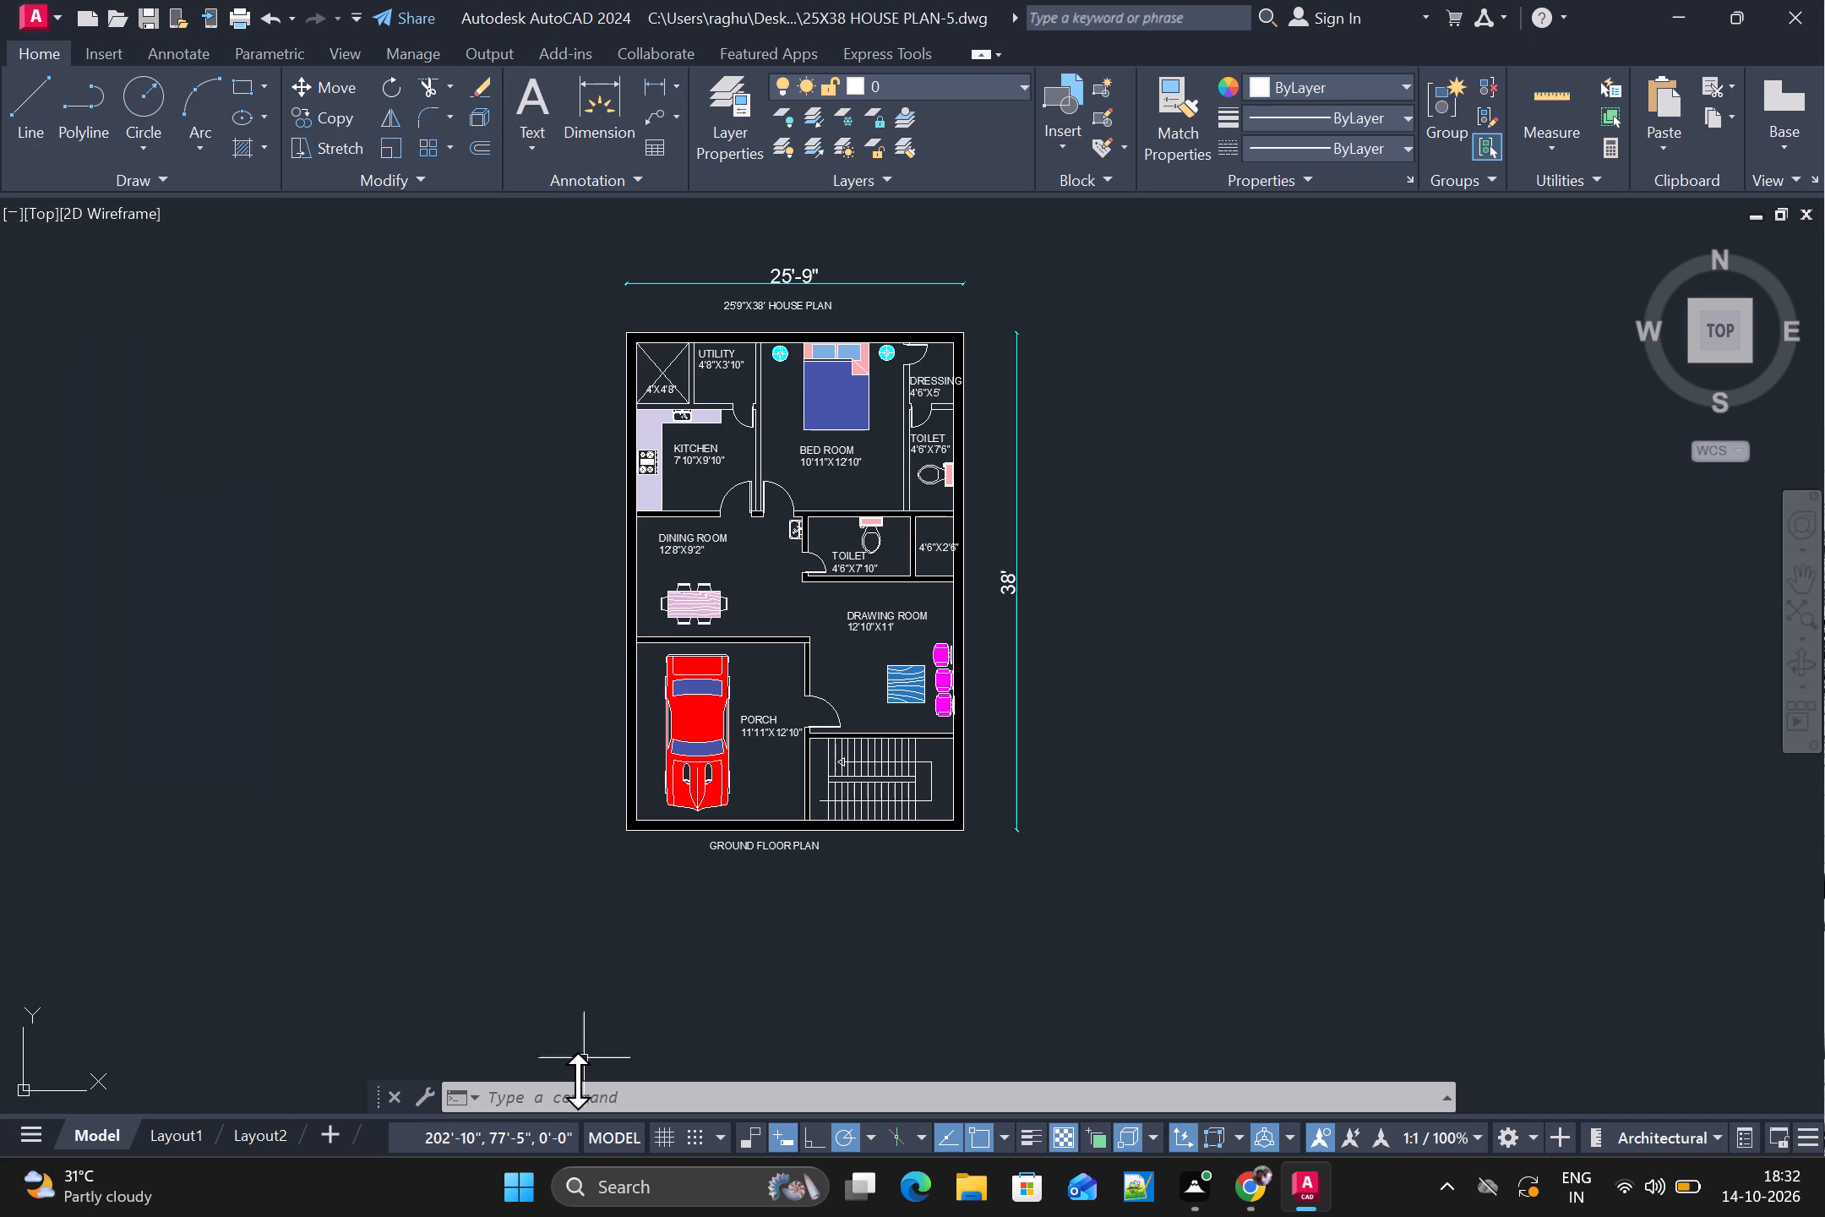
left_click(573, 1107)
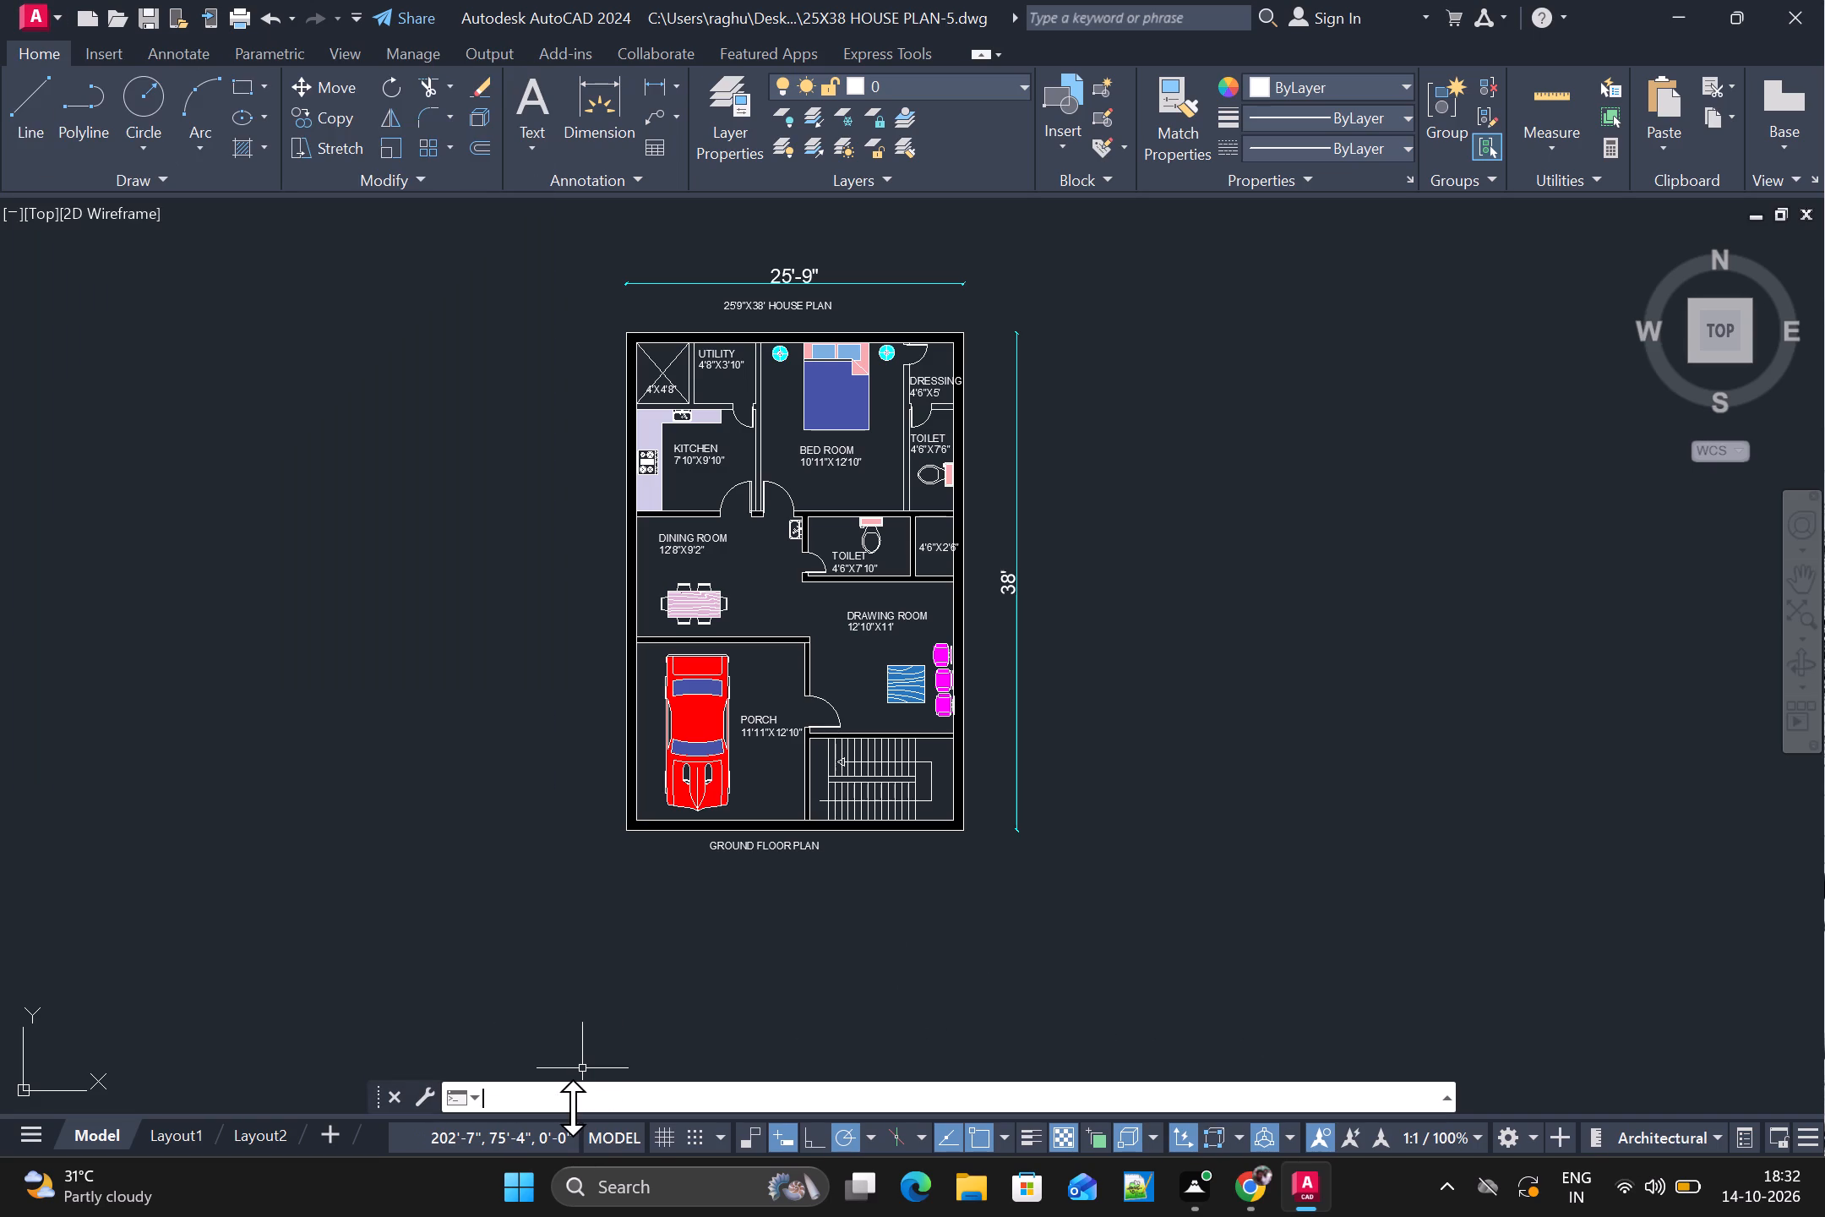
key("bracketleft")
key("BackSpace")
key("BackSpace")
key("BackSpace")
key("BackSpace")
Set up a plot with the previous plot's settings, window the whole house plan including its dimensions and titles, and apply it to the layout.
key("ctrl+p")
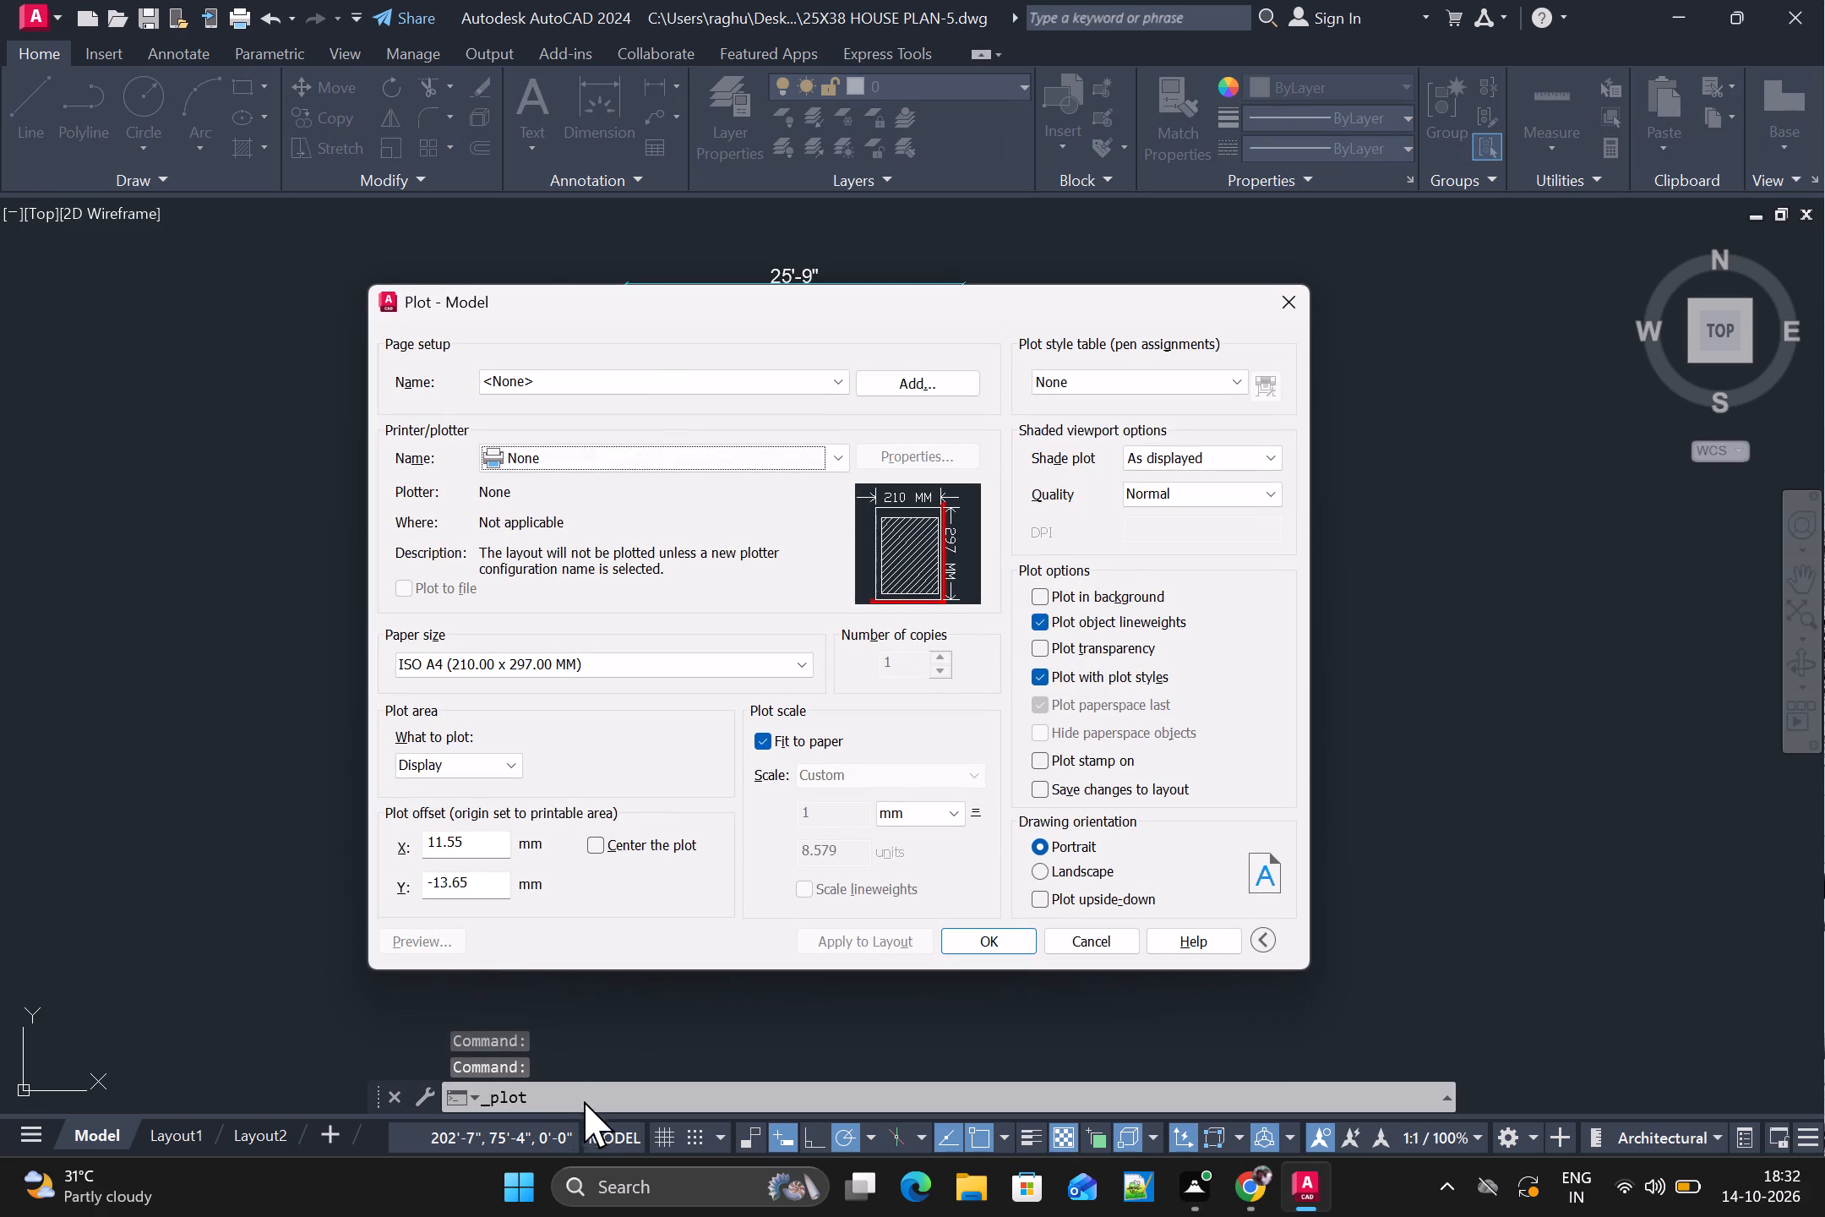
left_click(828, 379)
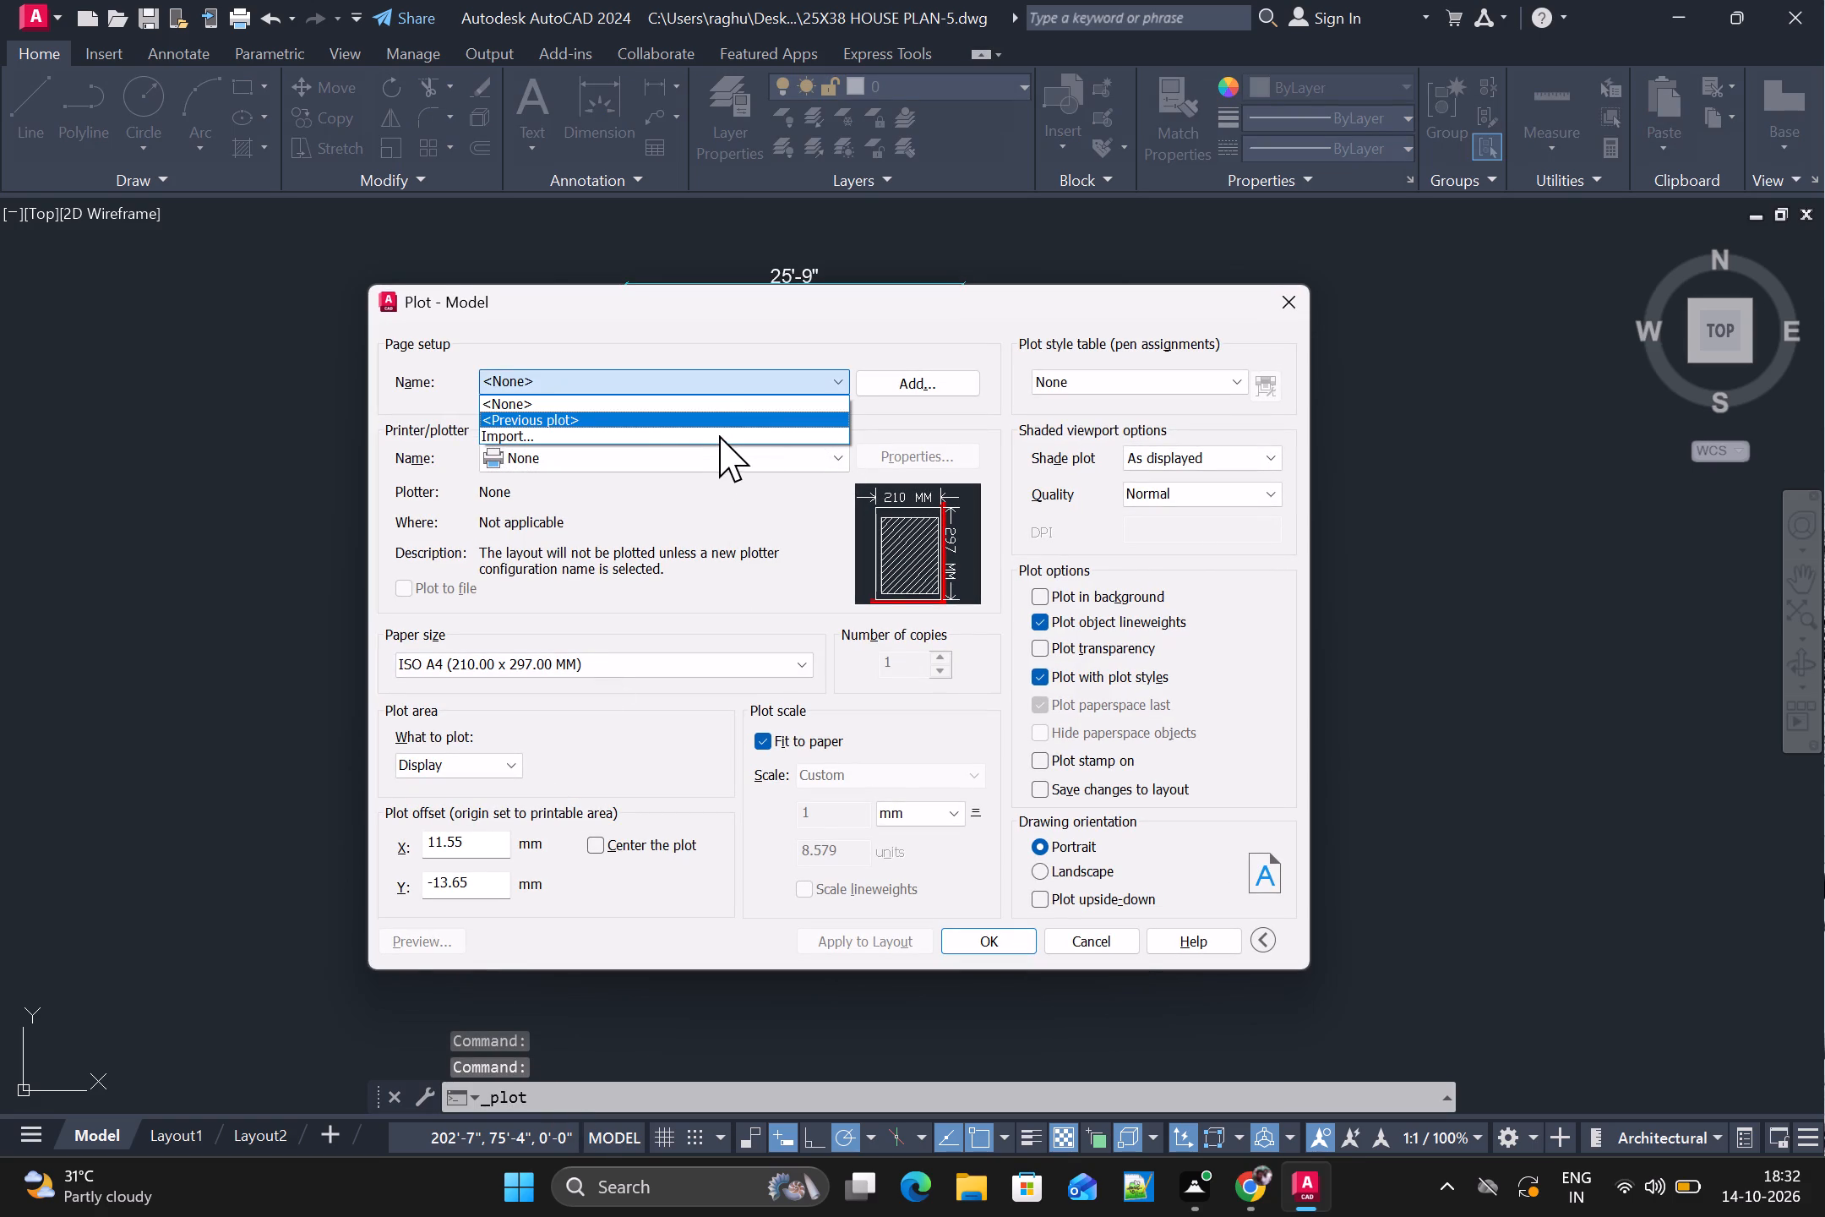
left_click(722, 420)
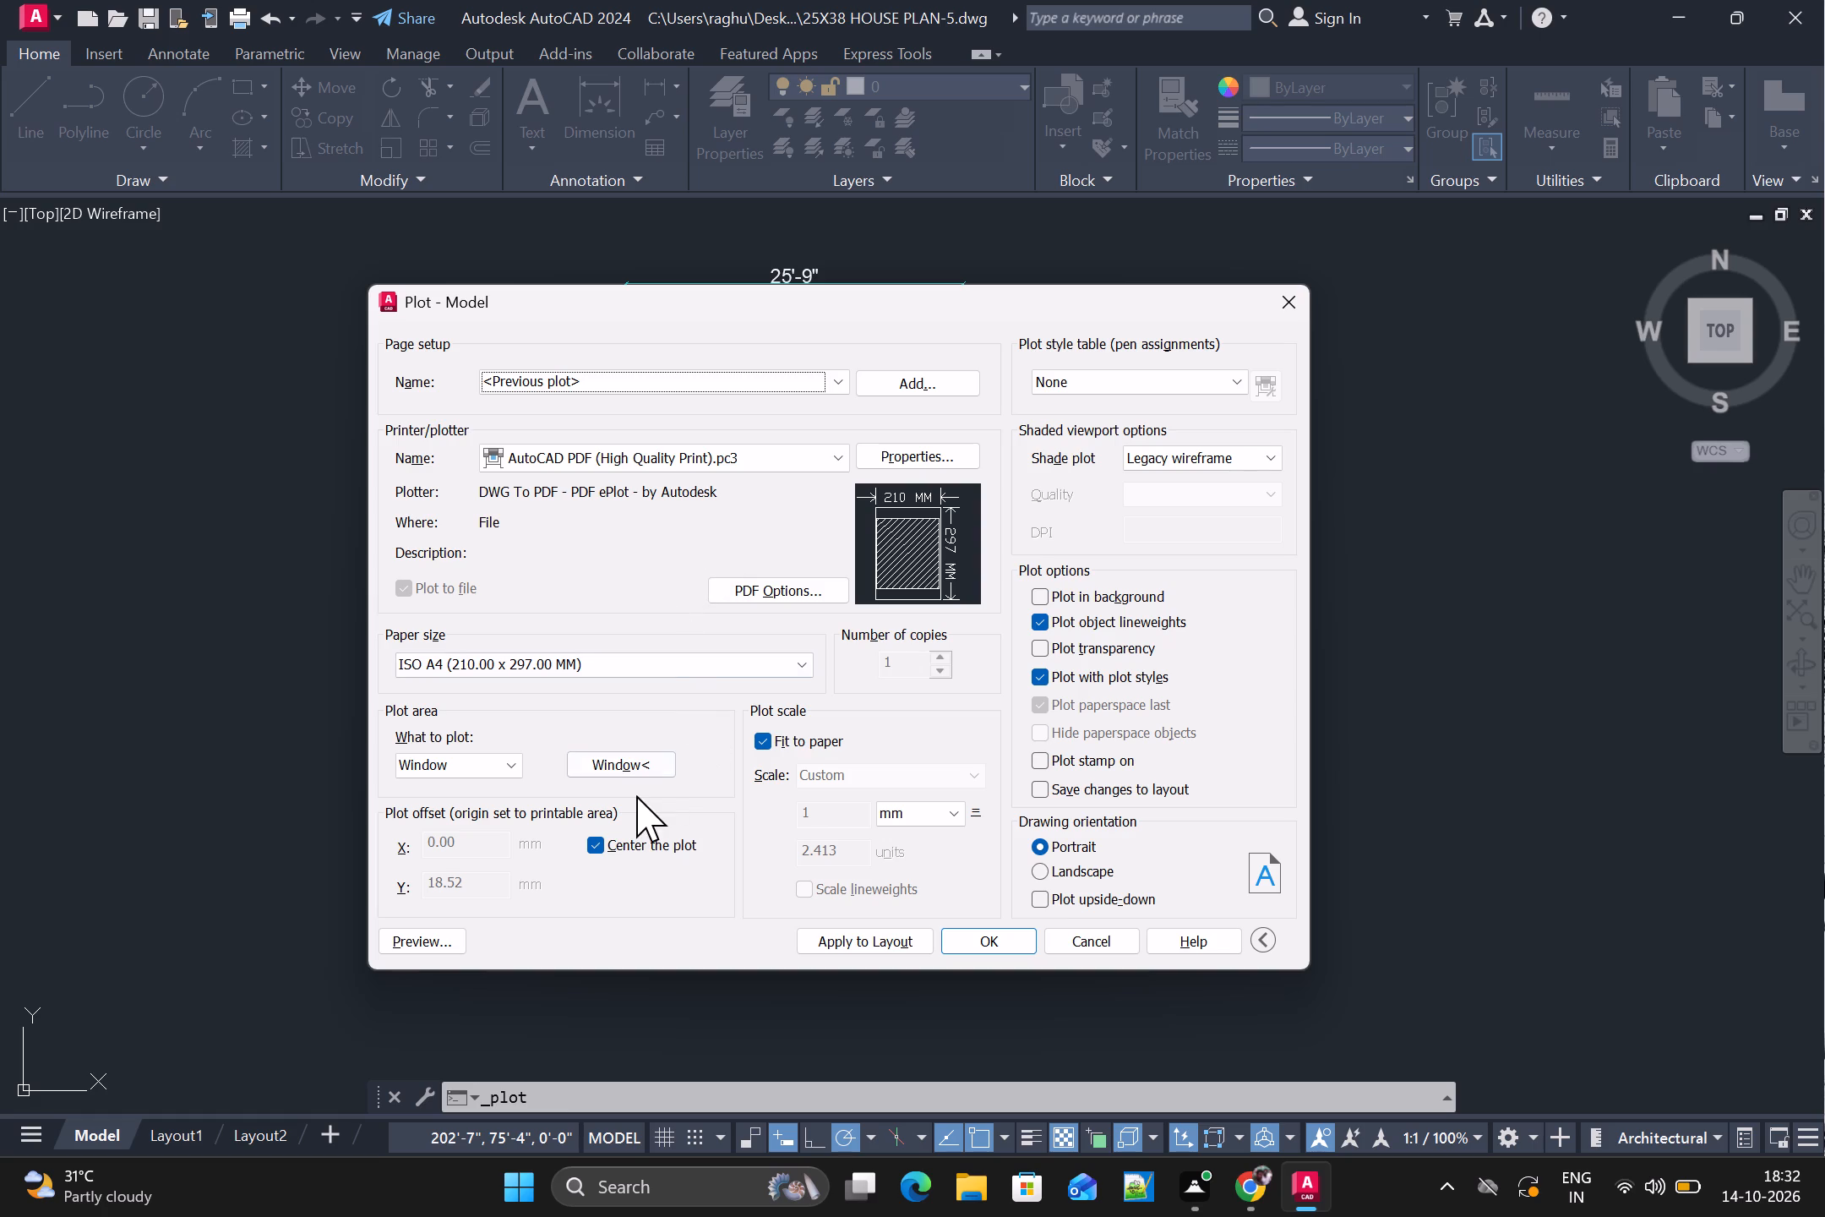
left_click(627, 767)
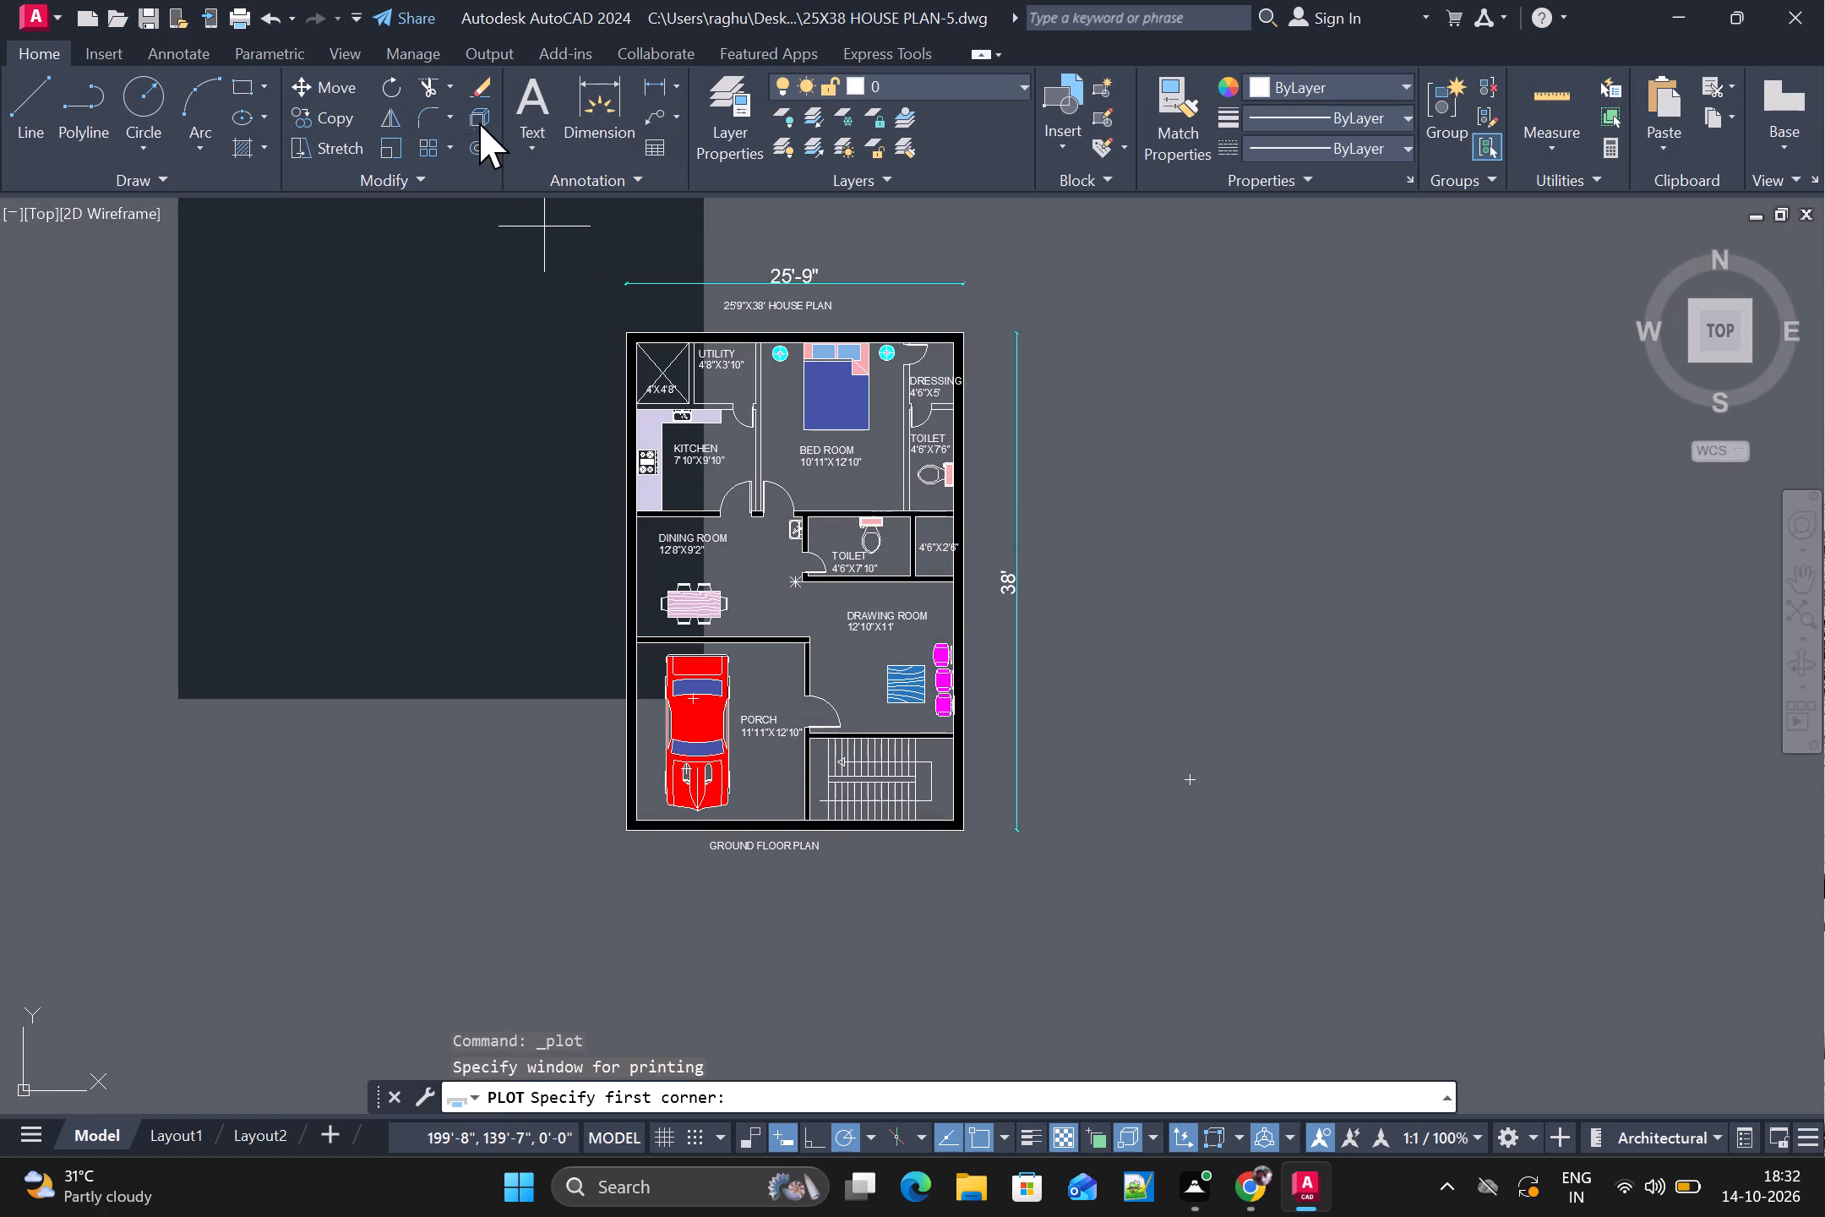
left_click(526, 231)
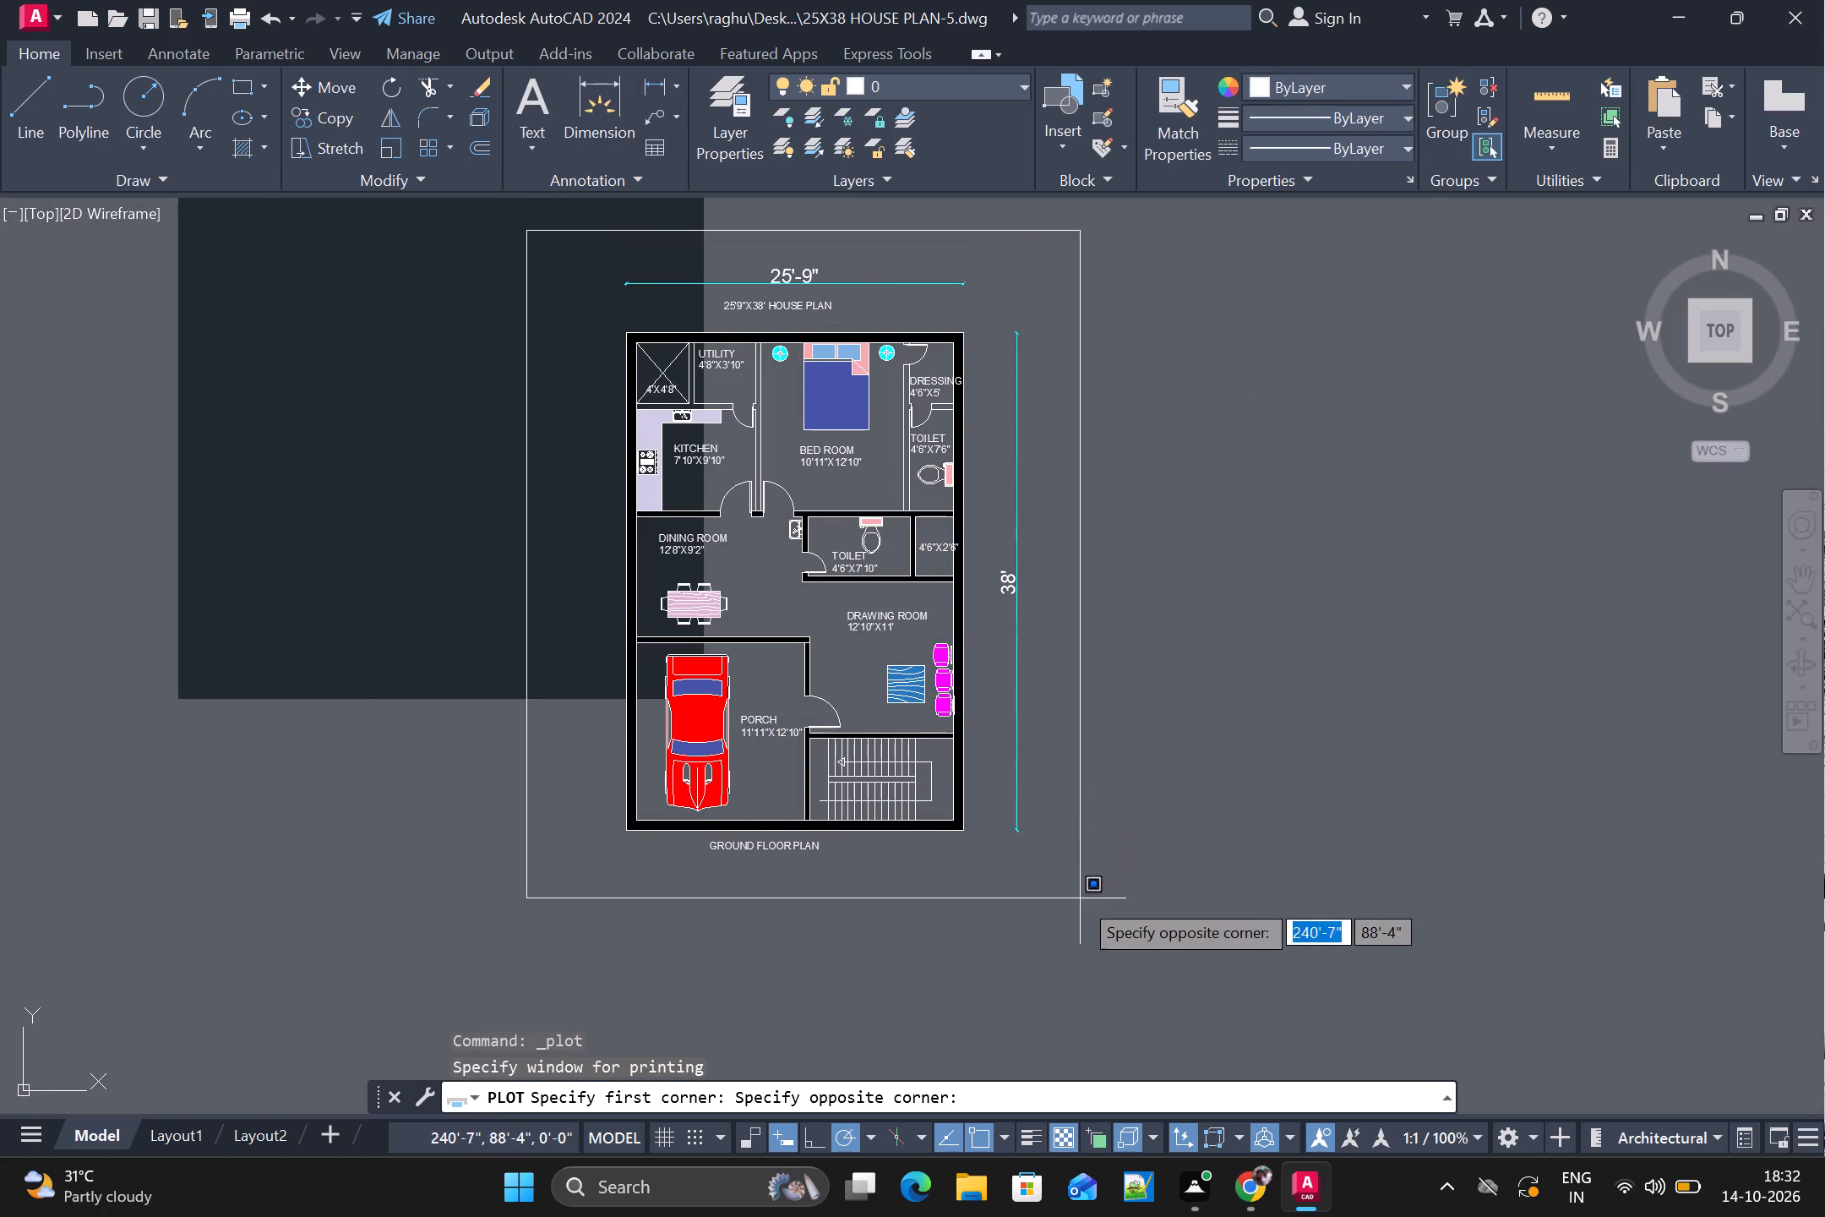
left_click(1080, 898)
left_click(895, 948)
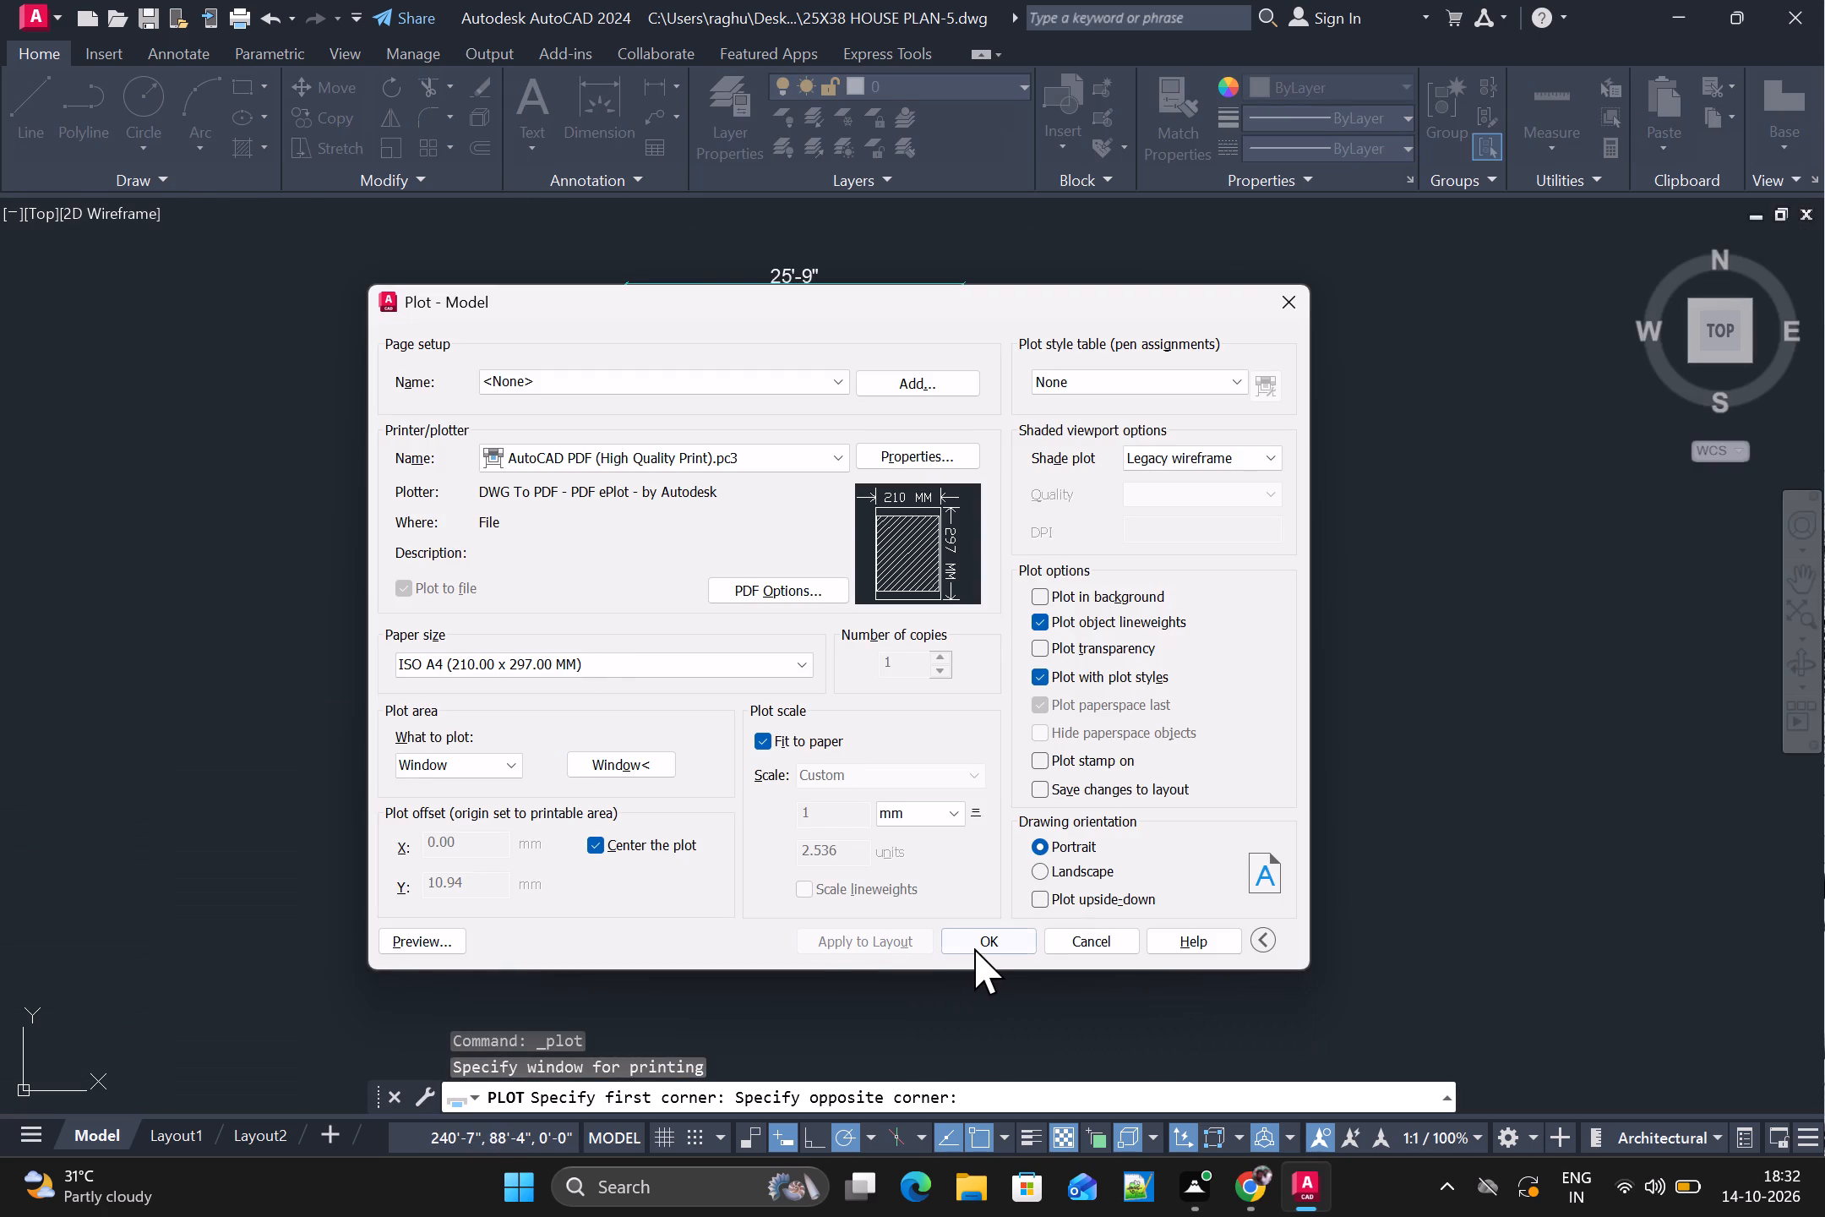
Plot the plan to PDF as 25X38 HOUSE PLAN-5-Model.pdf in the FUJI AUTOCAD PROJECTS folder on the Desktop.
left_click(989, 944)
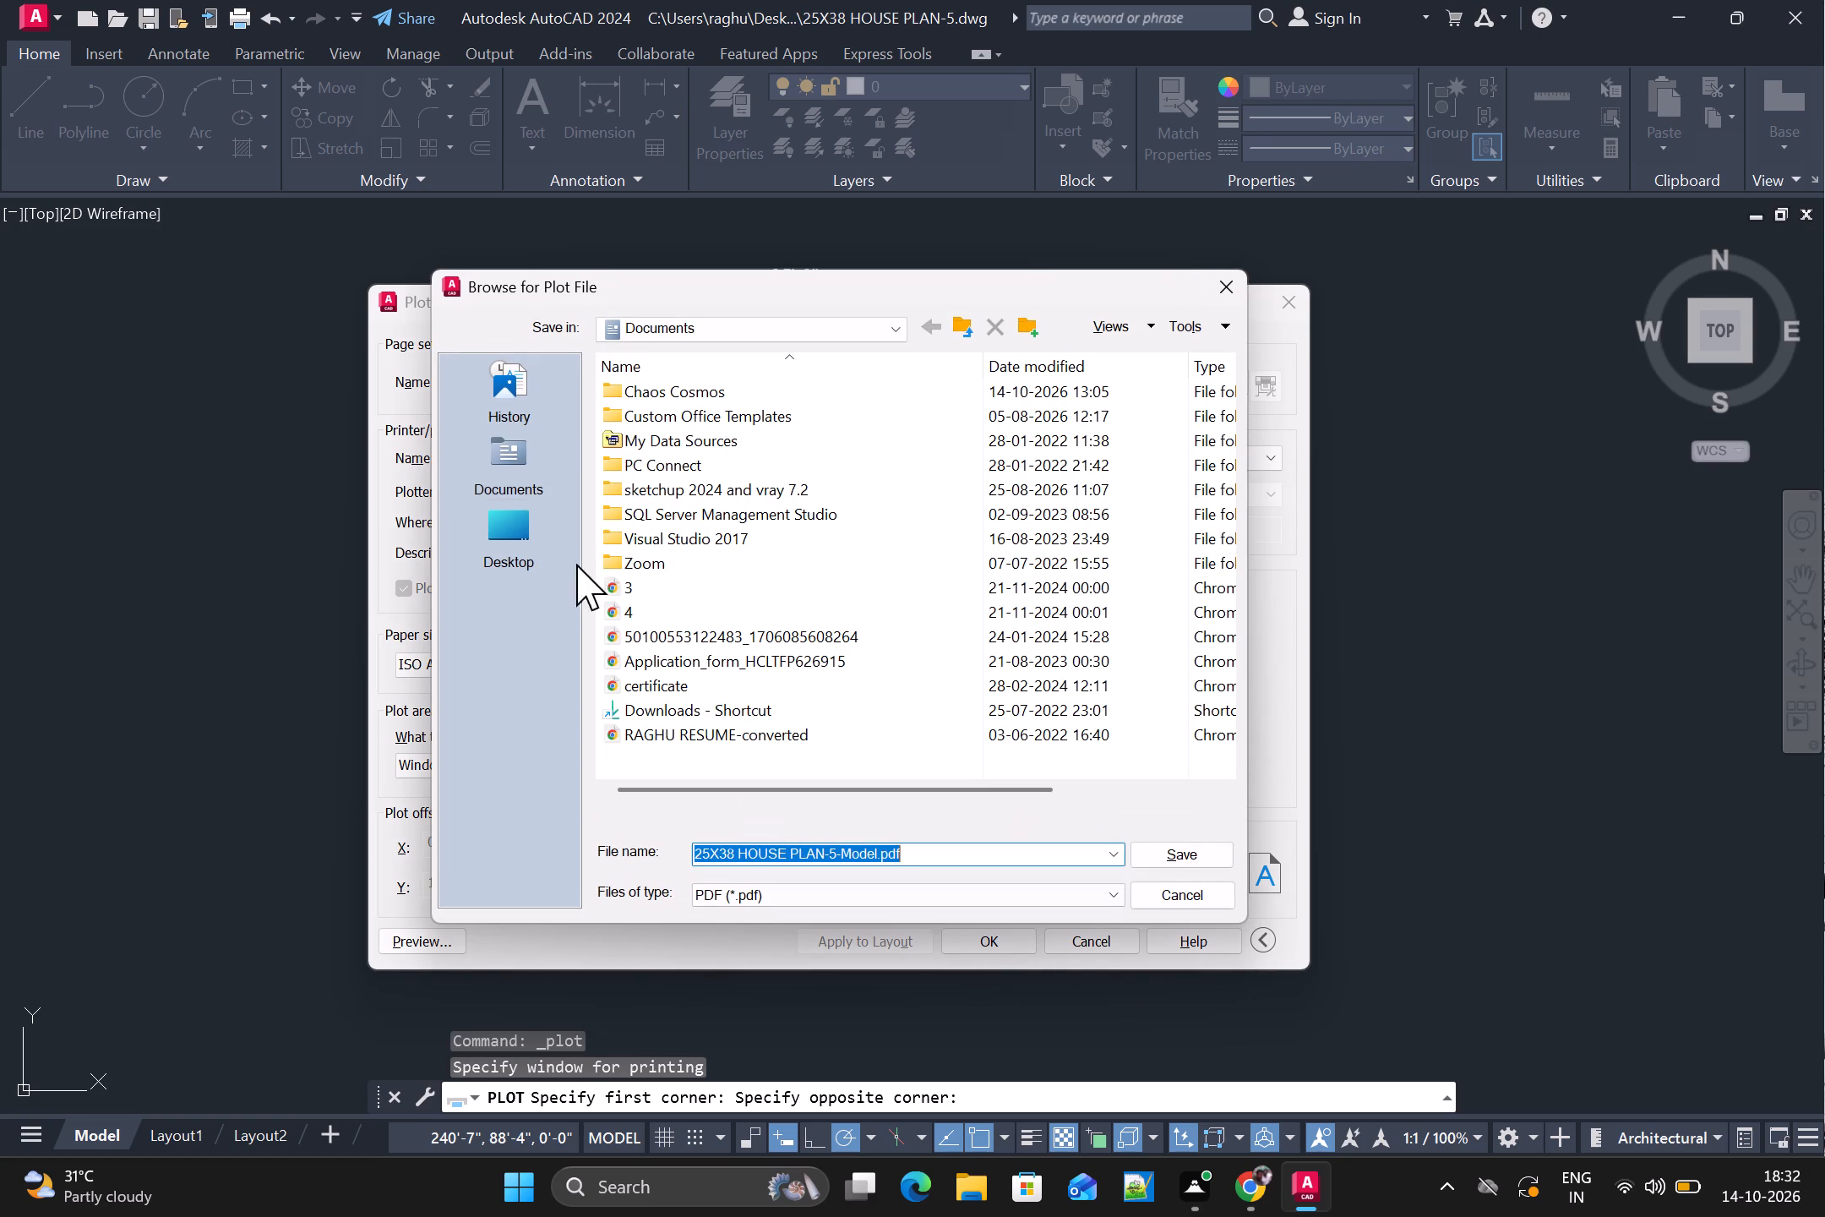
left_click(531, 542)
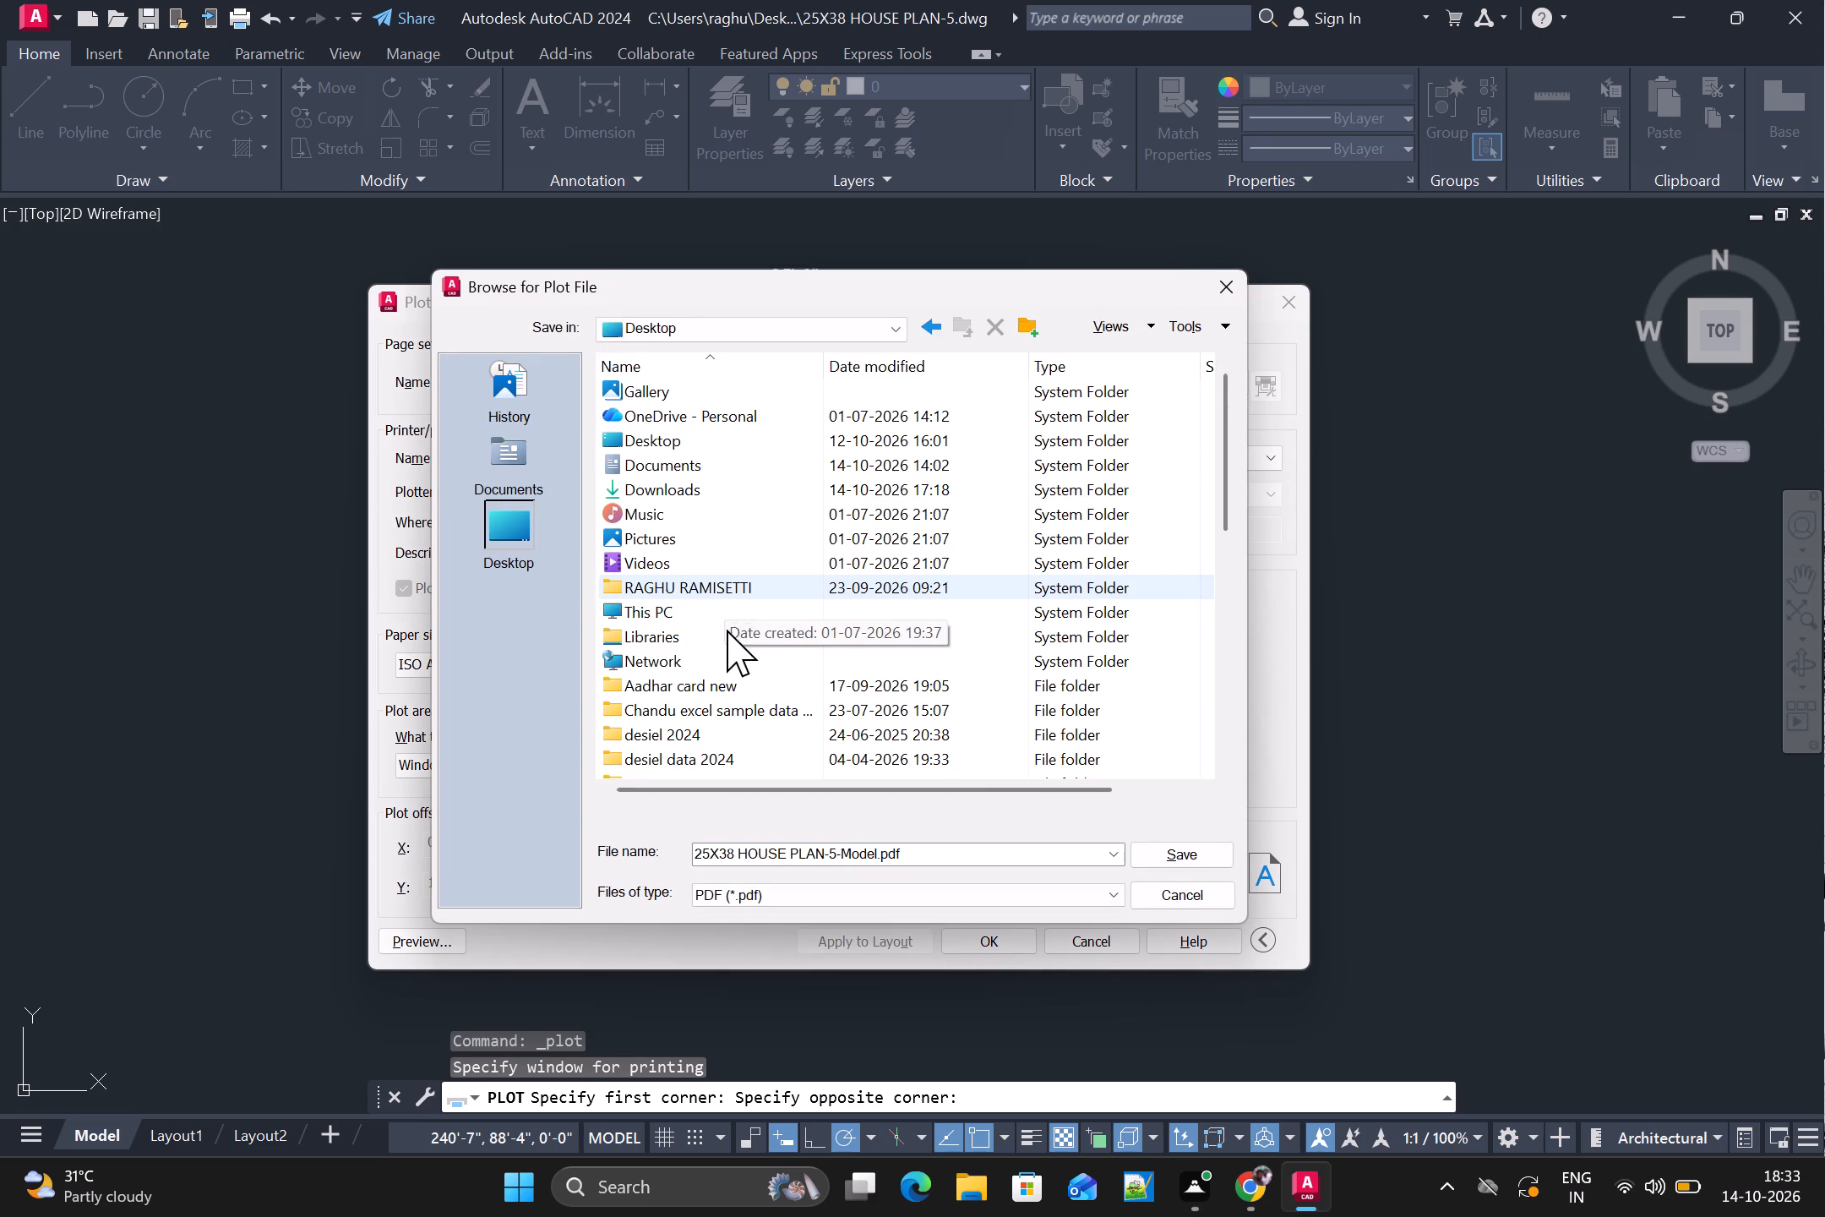
scroll(727, 637, "down", 1)
double_click(702, 492)
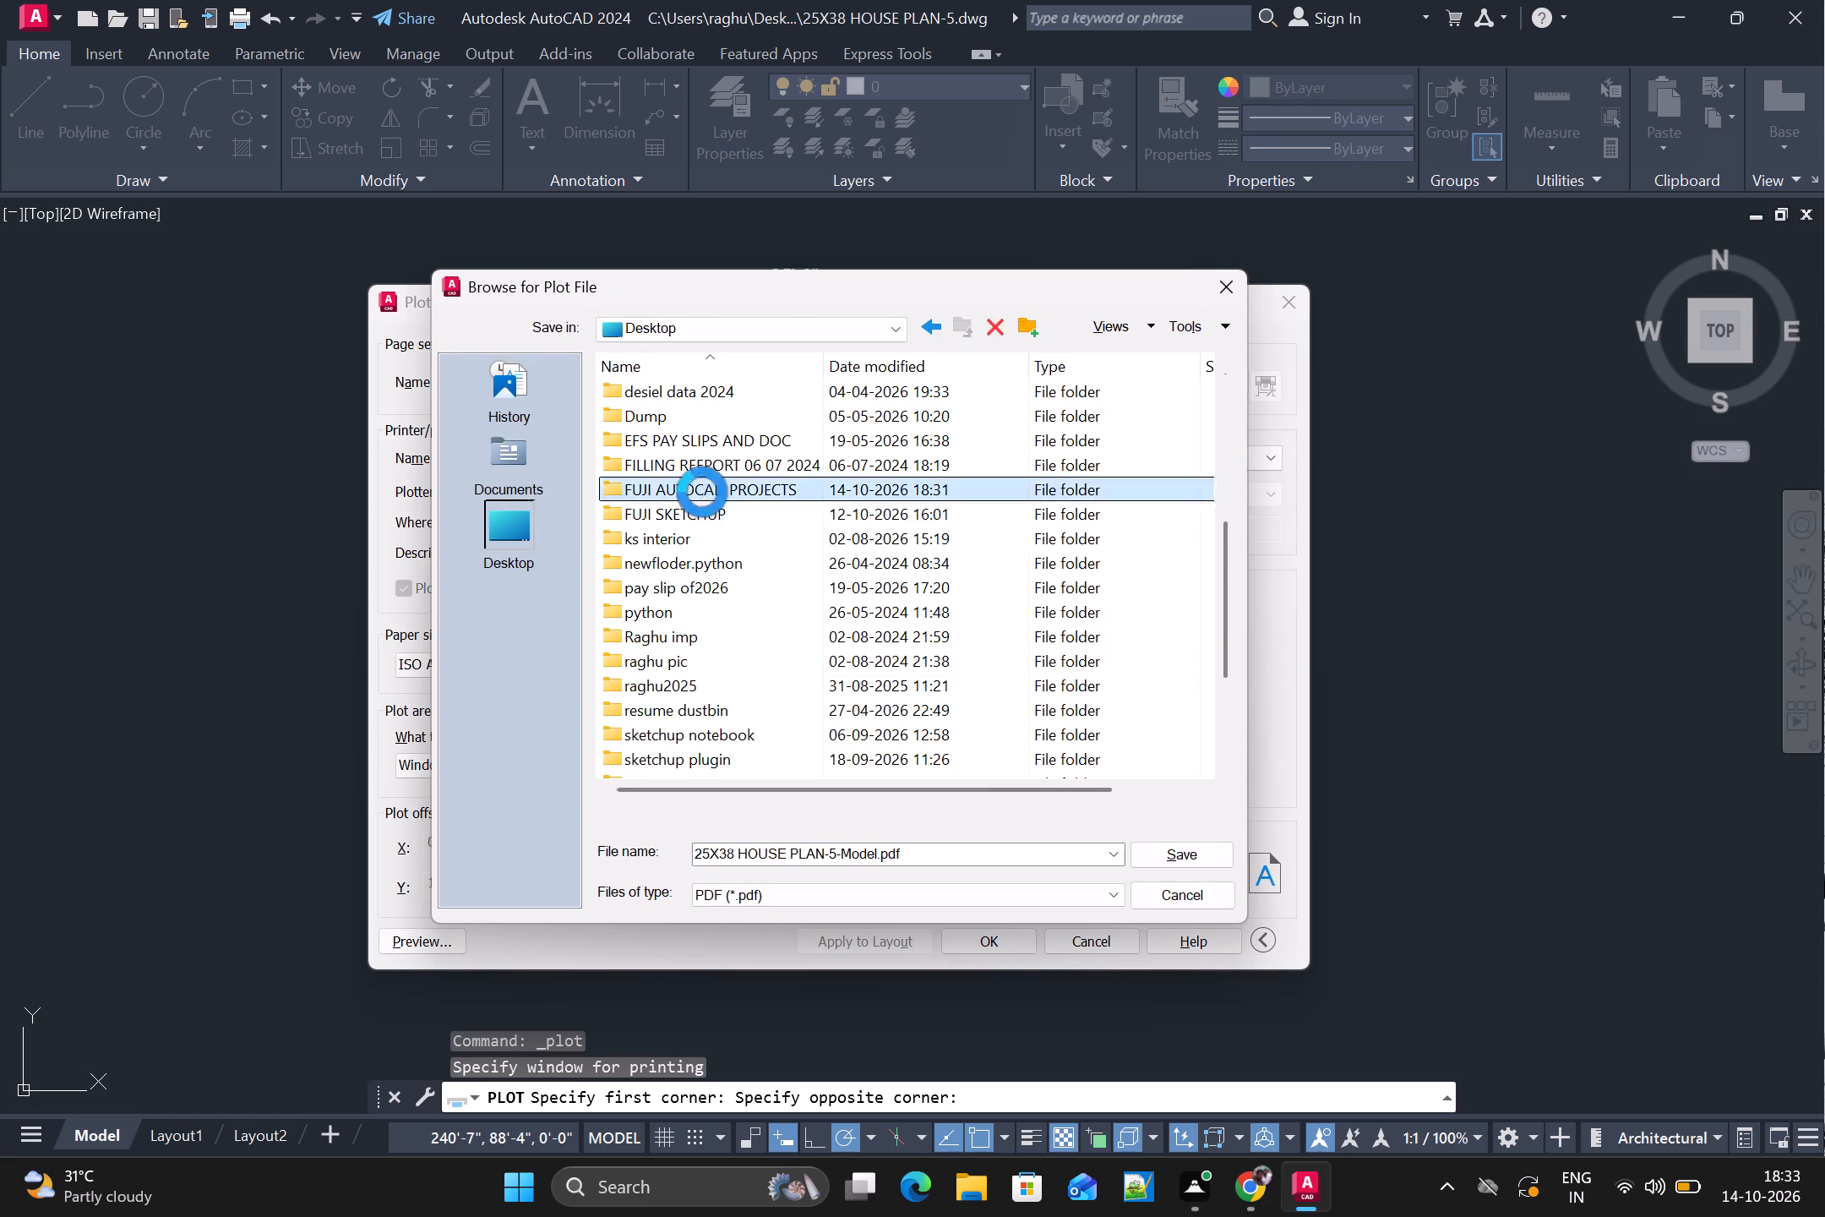
scroll(725, 521, "down", 6)
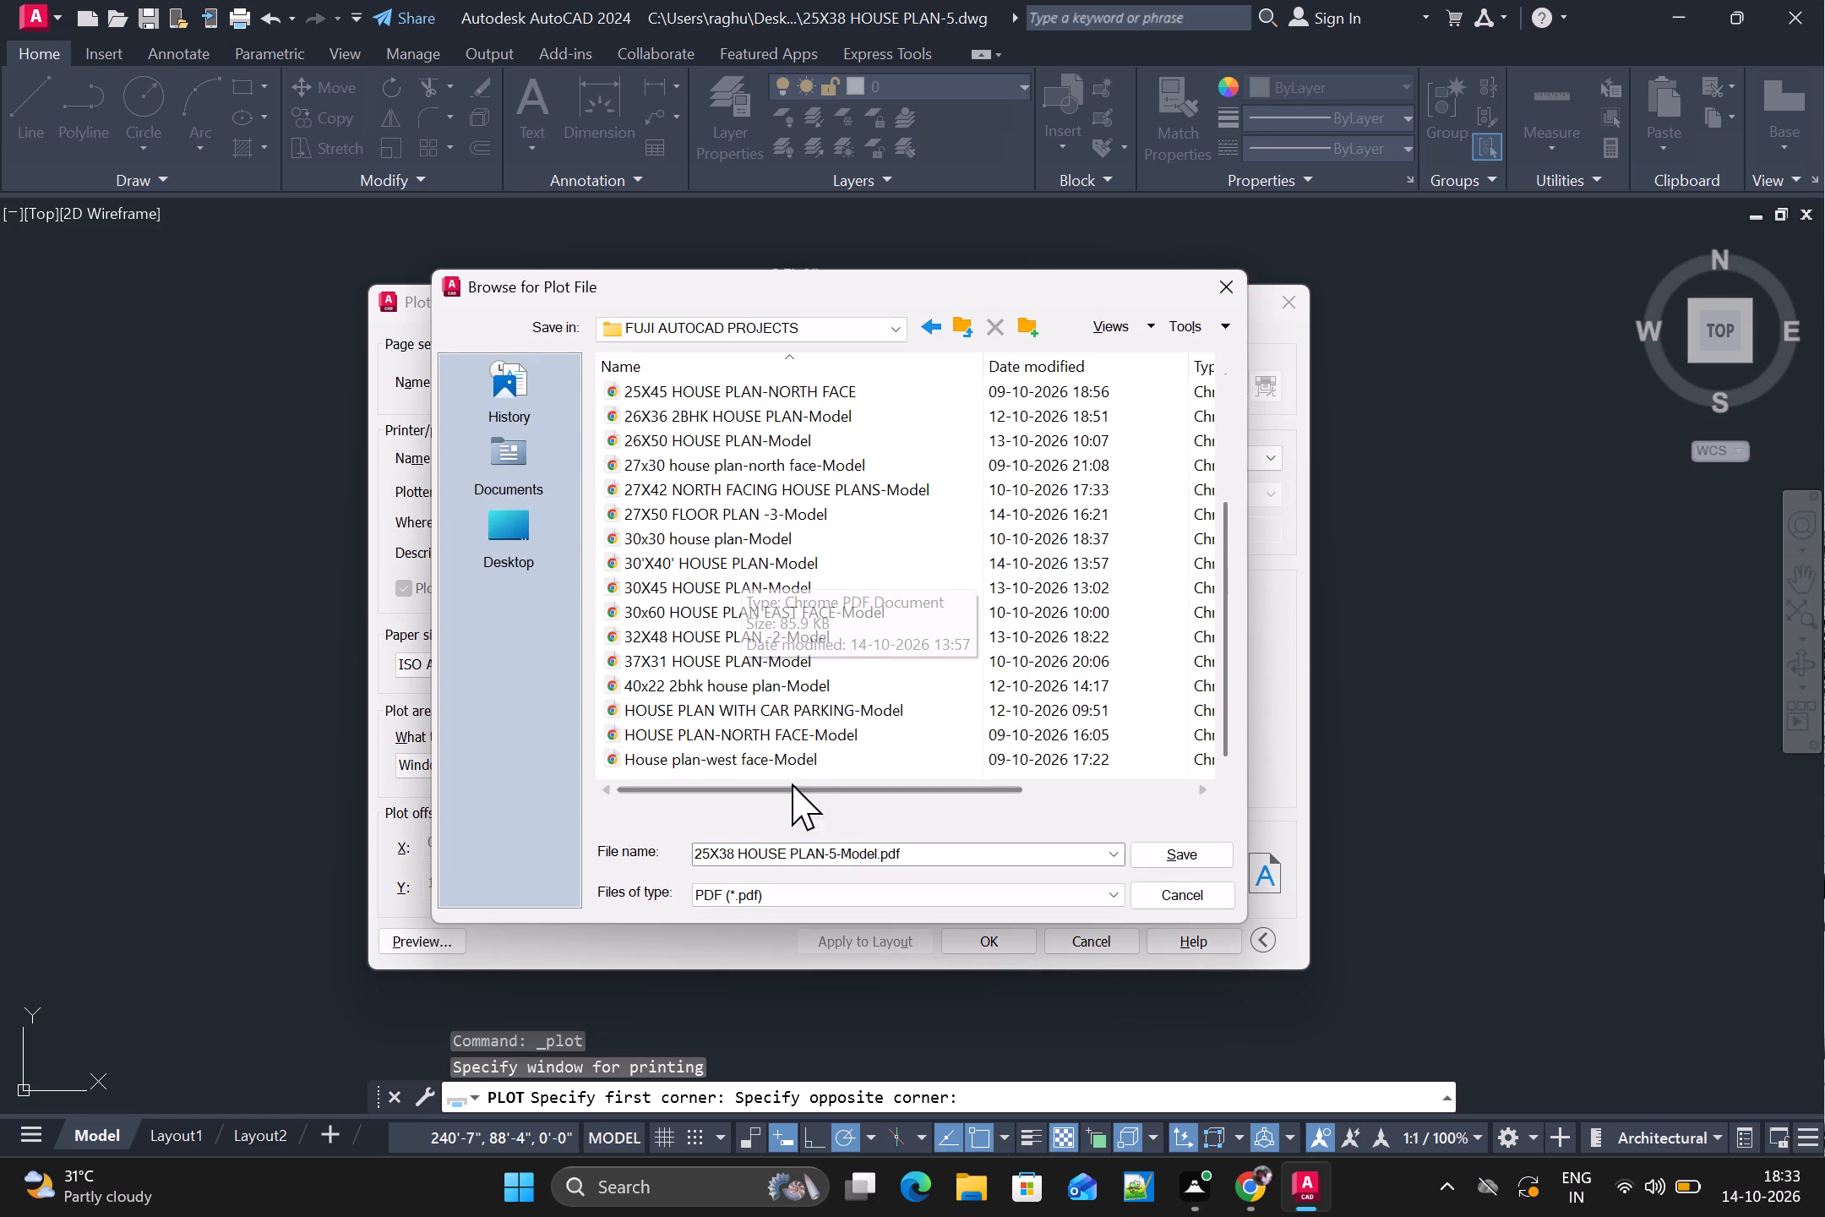
left_click(1198, 854)
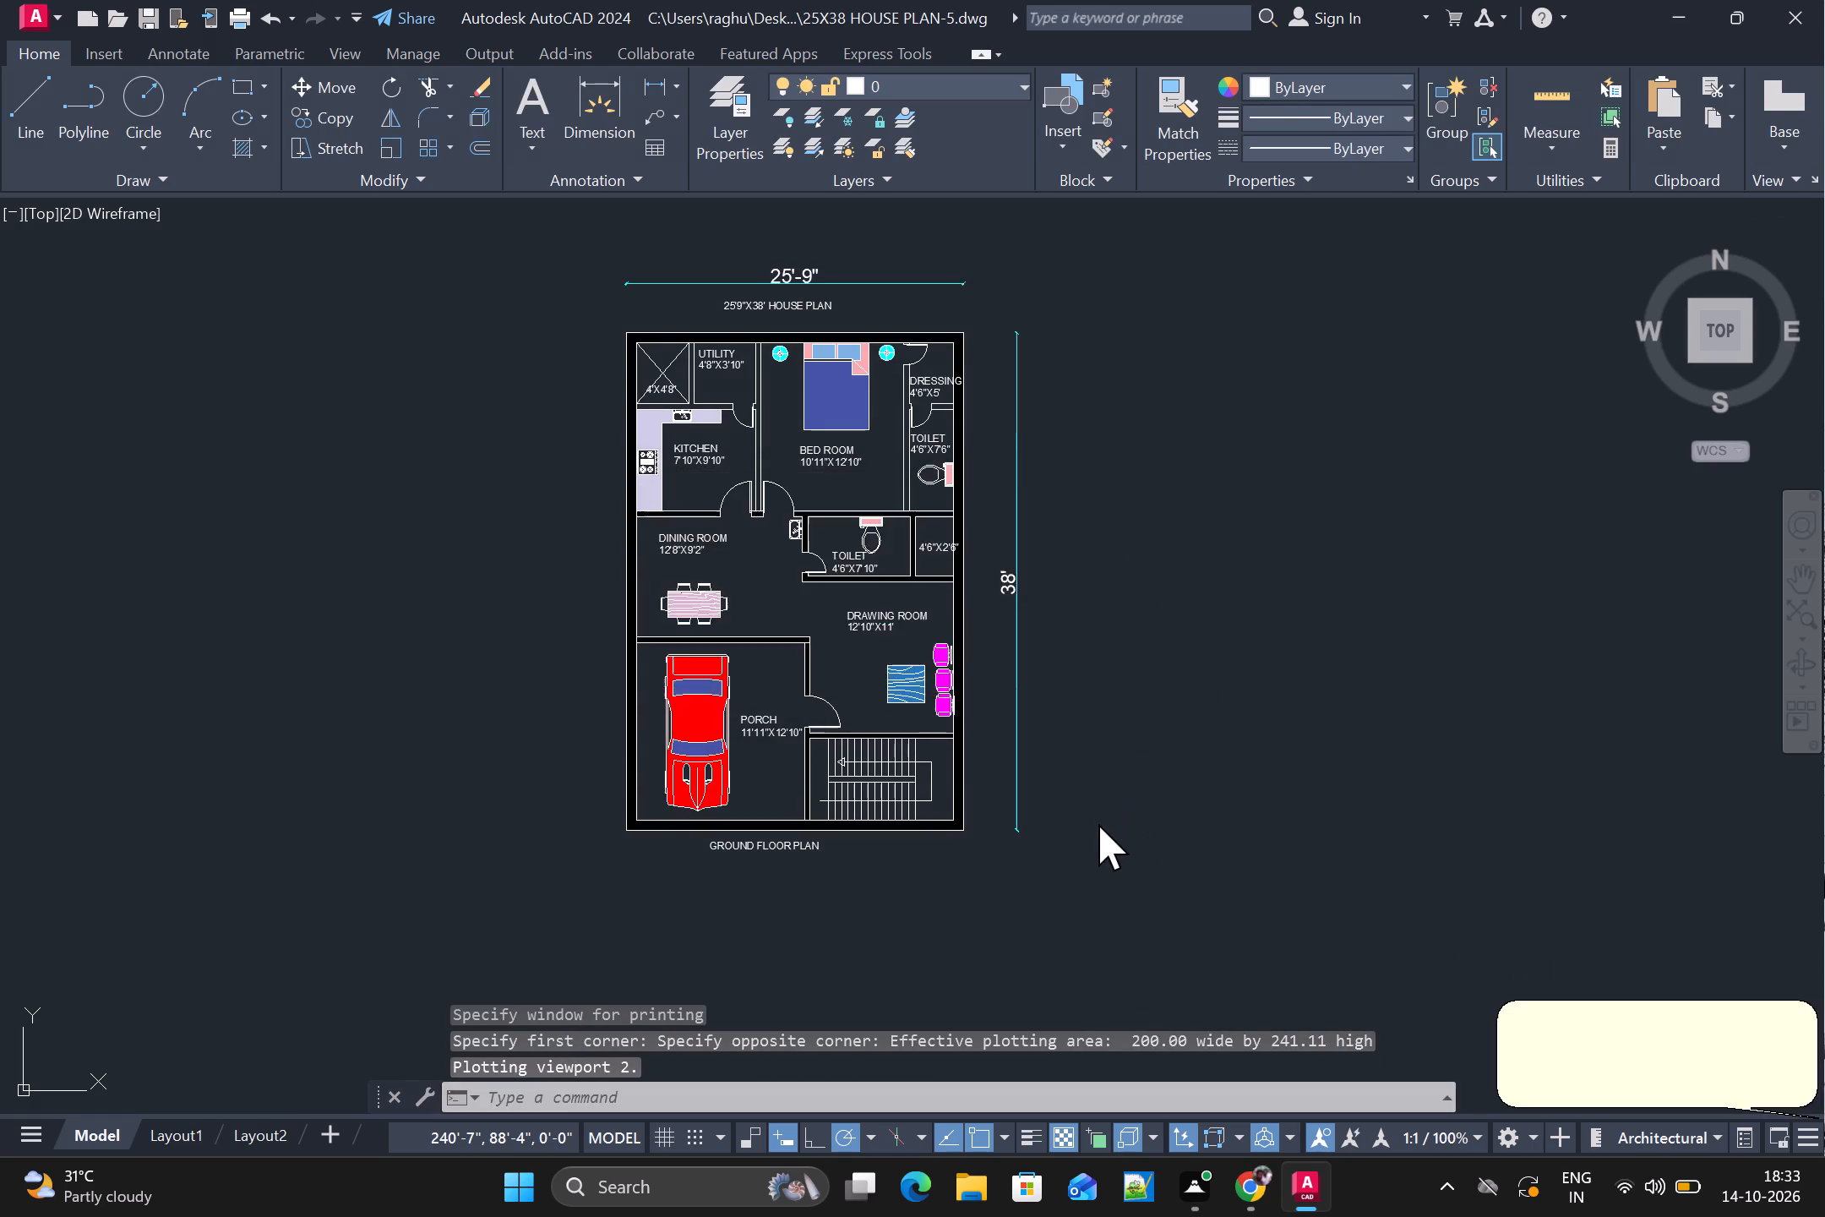
left_click(1670, 5)
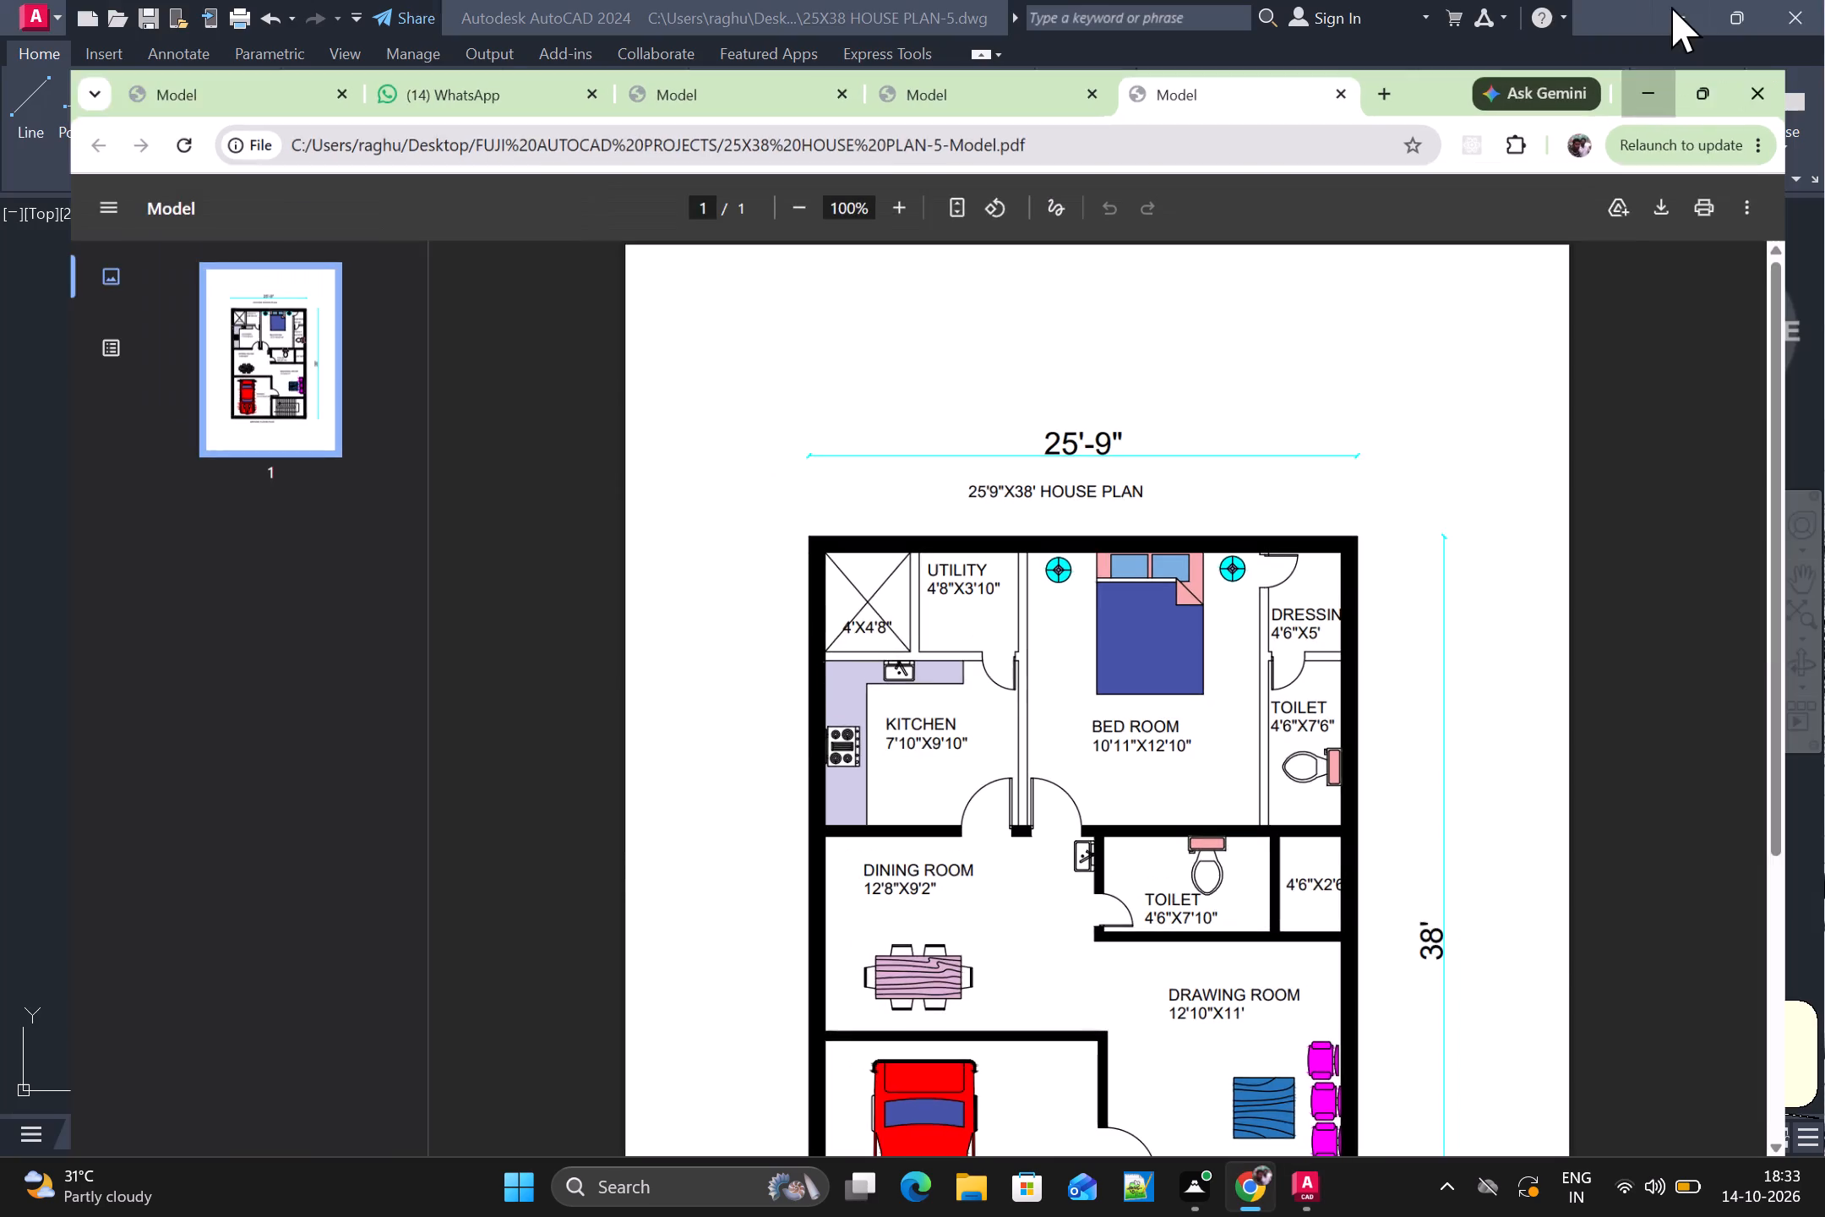